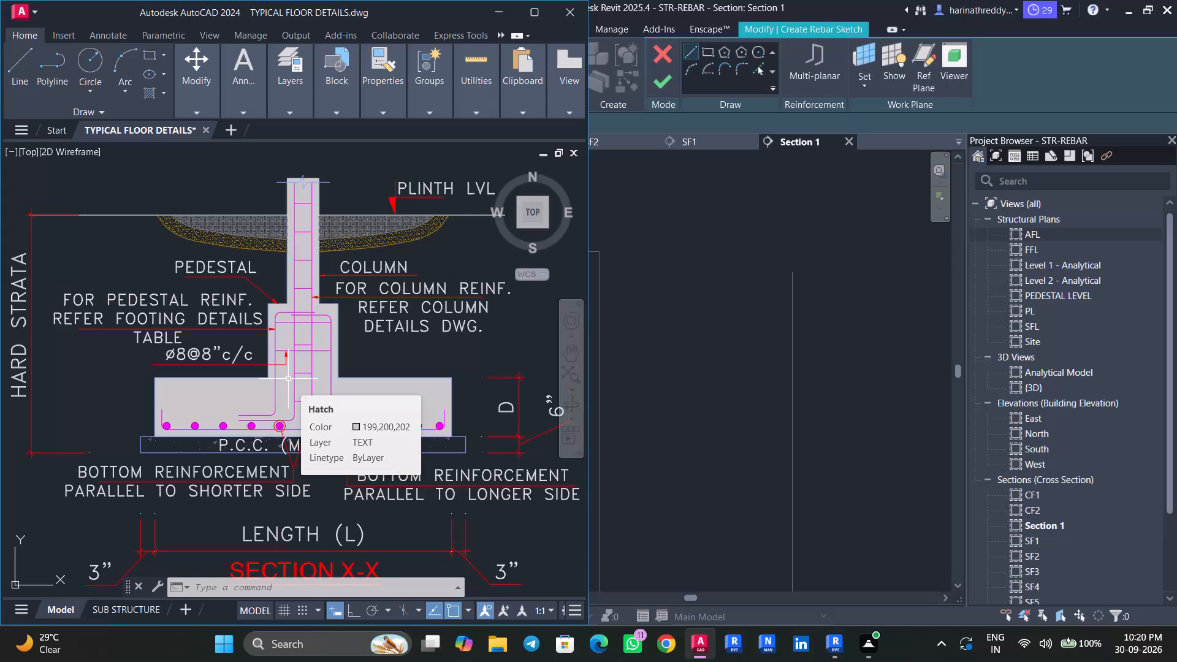
# Examine the typical isolated footing section and the pedestal reinforcement column of the isolated footing schedule.
pyautogui.moveTo(337, 292); pyautogui.dragTo(267, 360, button='middle')
pyautogui.scroll(-2, 266, 360)
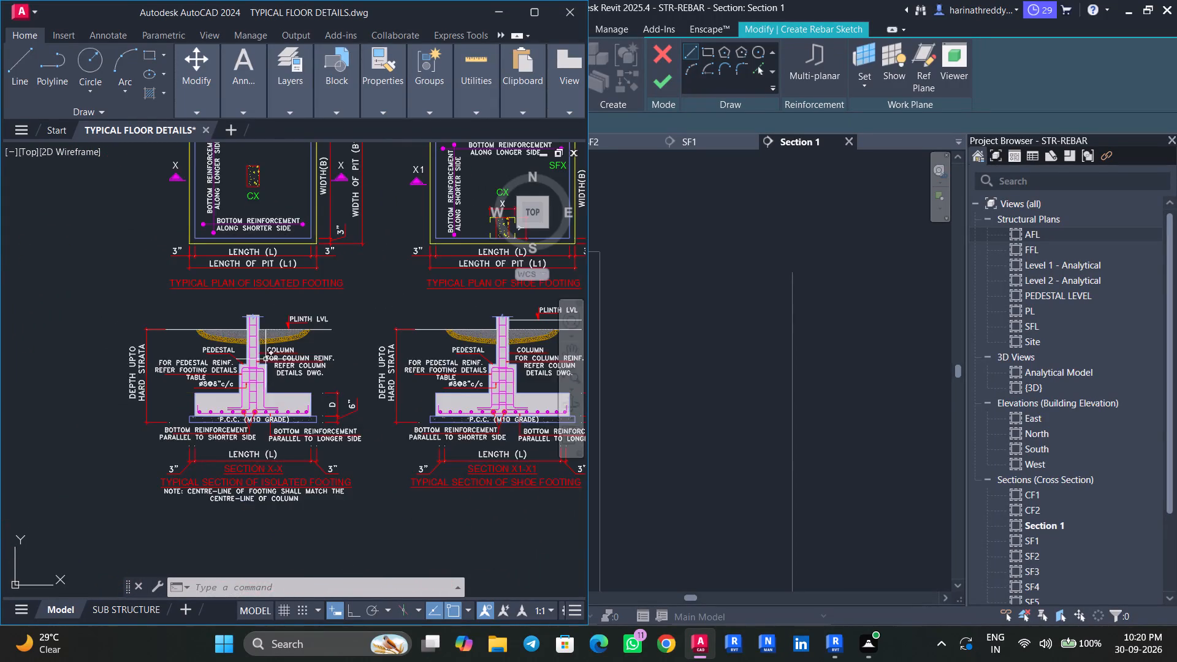
pyautogui.moveTo(278, 293); pyautogui.dragTo(294, 451, button='middle')
pyautogui.scroll(-2, 283, 378)
pyautogui.scroll(1, 283, 378)
pyautogui.scroll(-1, 283, 378)
pyautogui.scroll(-3, 292, 321)
pyautogui.moveTo(294, 313); pyautogui.dragTo(297, 378, button='middle')
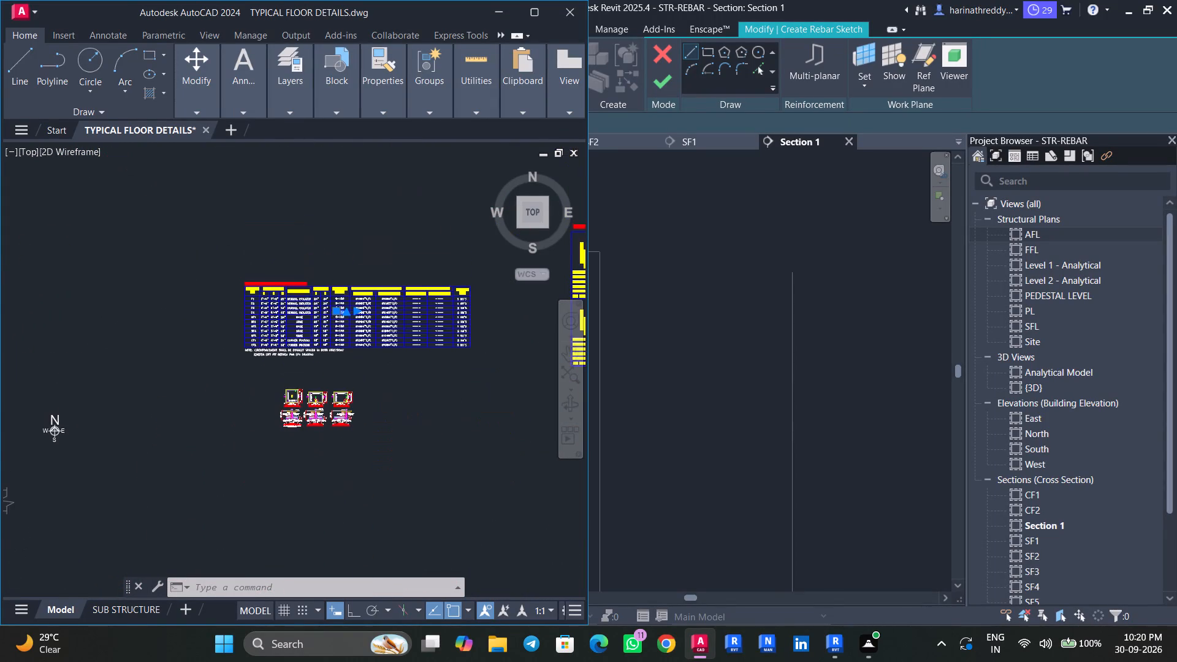
pyautogui.scroll(5, 335, 311)
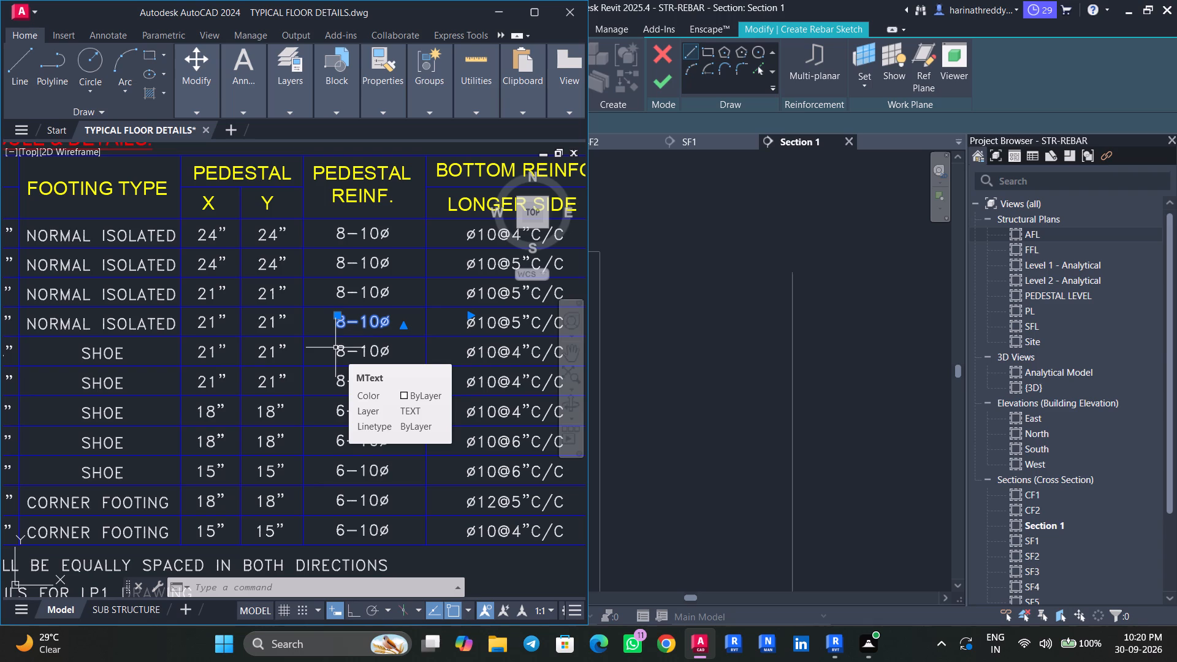
pyautogui.scroll(-1, 432, 321)
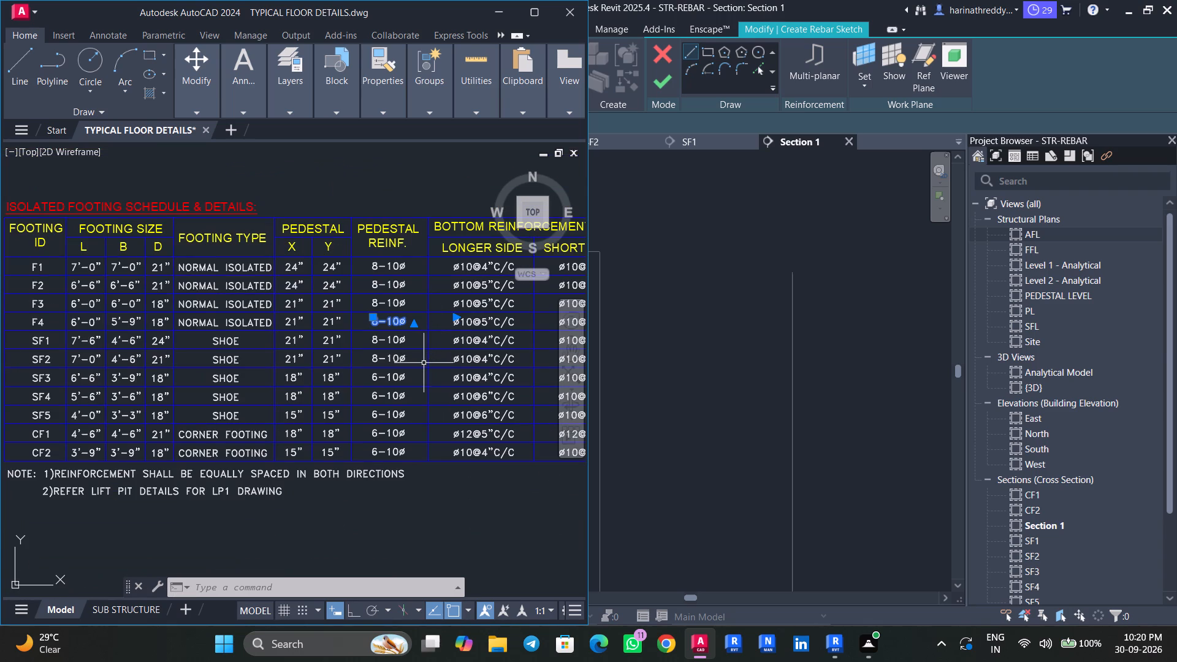
pyautogui.scroll(-6, 665, 373)
# Switch to Revit and set the rebar type for the pedestal bar sketch to H10.
pyautogui.moveTo(663, 370); pyautogui.dragTo(779, 299, button='middle')
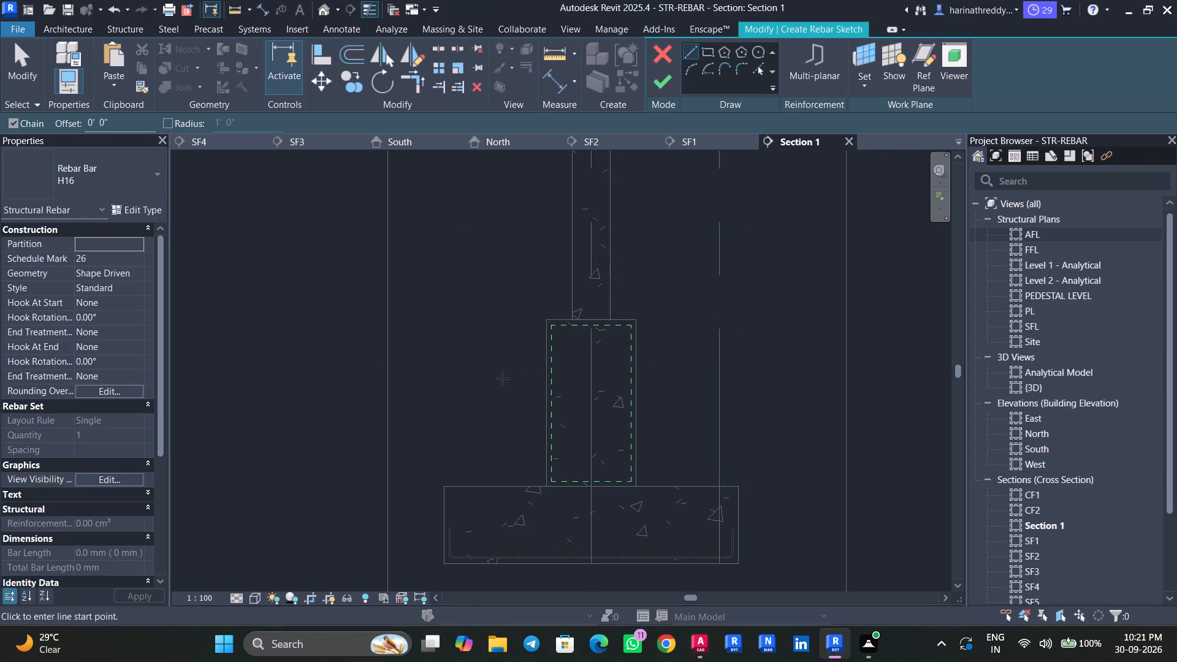
pyautogui.click(143, 180)
pyautogui.click(66, 290)
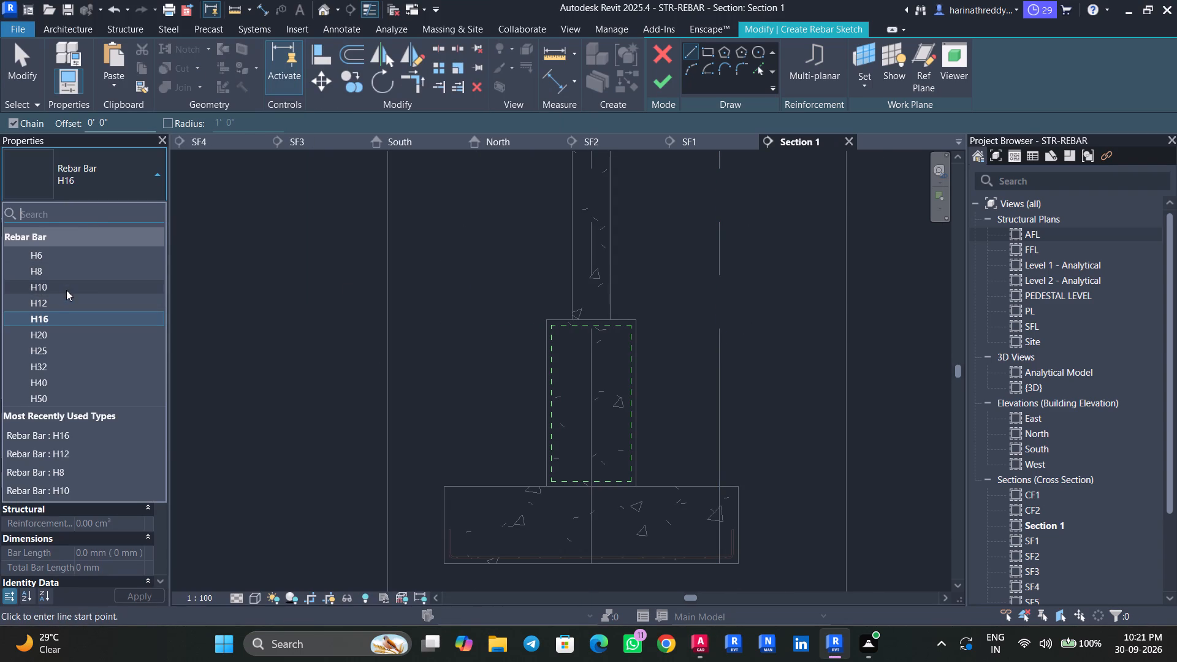
# Return to the AutoCAD drawing and check the pedestal bar shape in the typical footing sections.
pyautogui.click(703, 645)
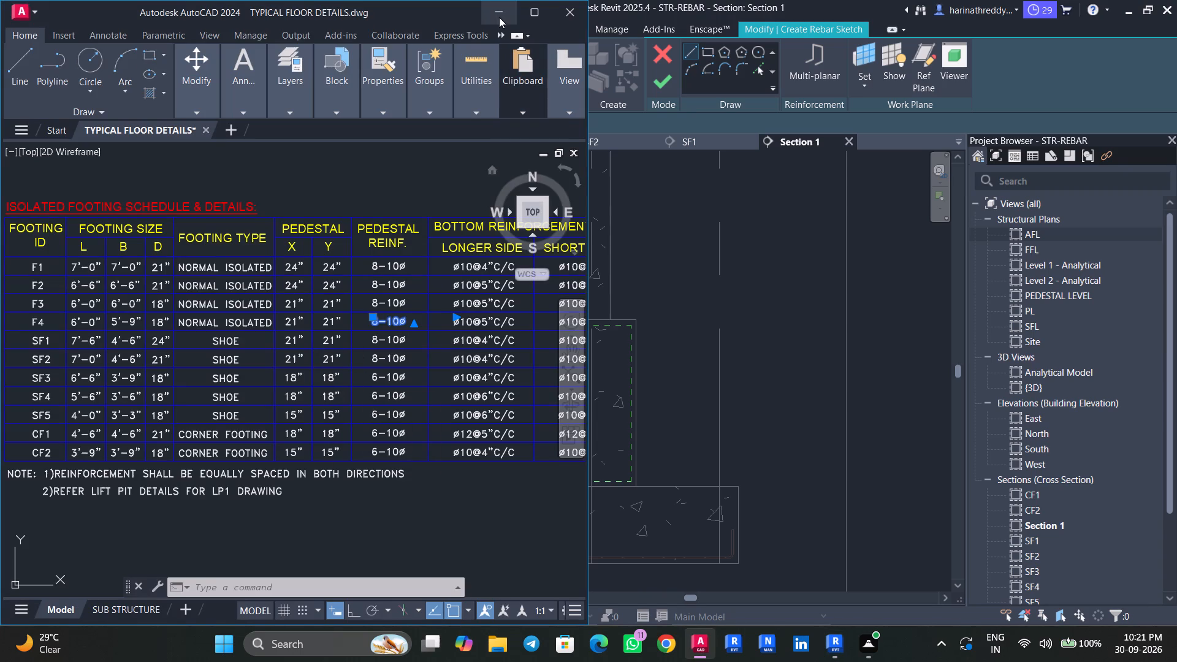
pyautogui.scroll(-4, 389, 365)
pyautogui.scroll(7, 378, 433)
pyautogui.moveTo(257, 403); pyautogui.dragTo(305, 421, button='middle')
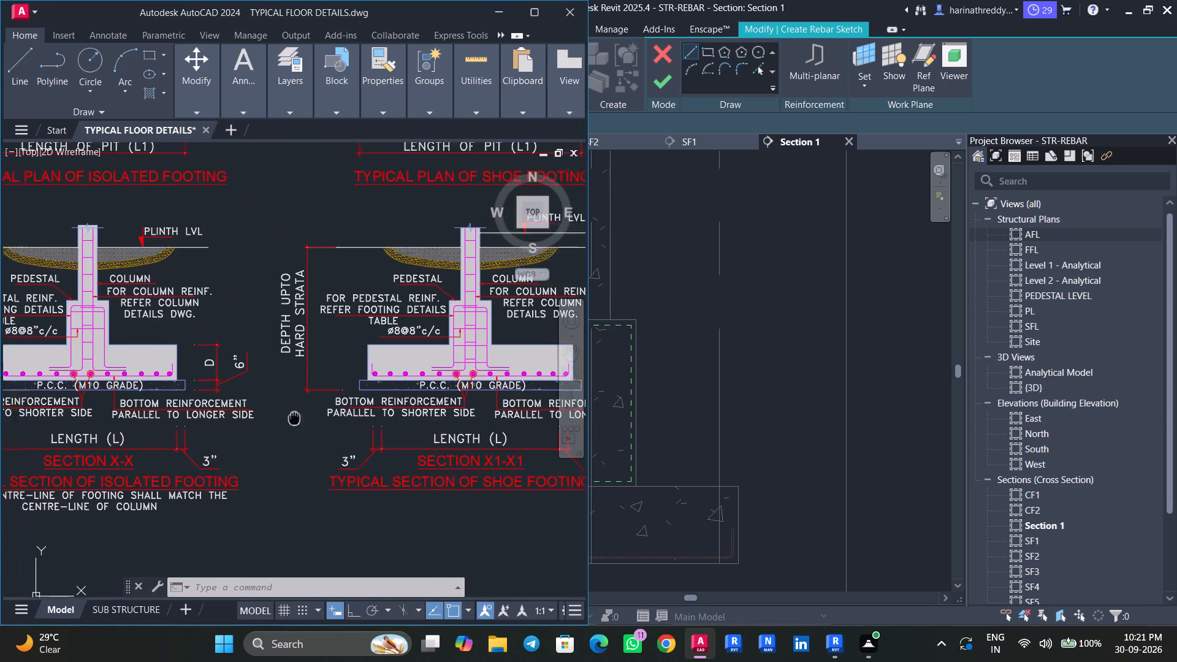
pyautogui.moveTo(305, 421); pyautogui.dragTo(341, 432, button='middle')
pyautogui.scroll(1, 341, 432)
pyautogui.click(503, 14)
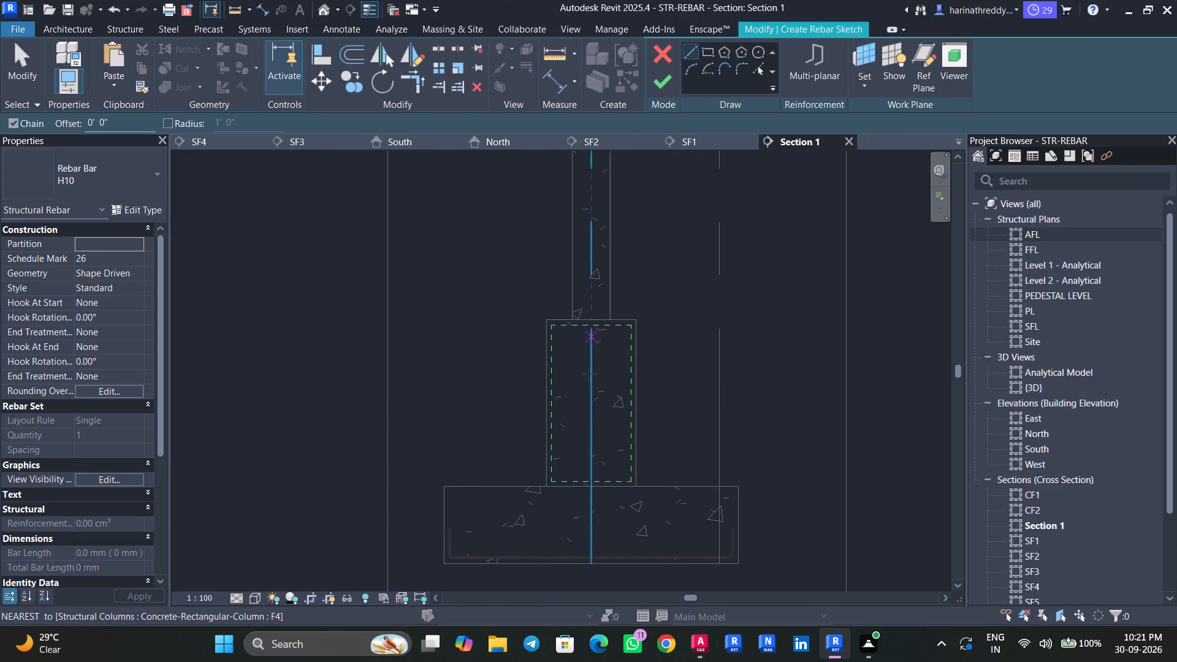
# In Revit's Section 1, start the pedestal bar with a horizontal top leg about 10" long, just inside the pedestal's cover.
pyautogui.scroll(3, 608, 362)
pyautogui.moveTo(603, 362); pyautogui.dragTo(552, 355, button='middle')
pyautogui.scroll(2, 552, 355)
pyautogui.moveTo(552, 355); pyautogui.dragTo(500, 309, button='middle')
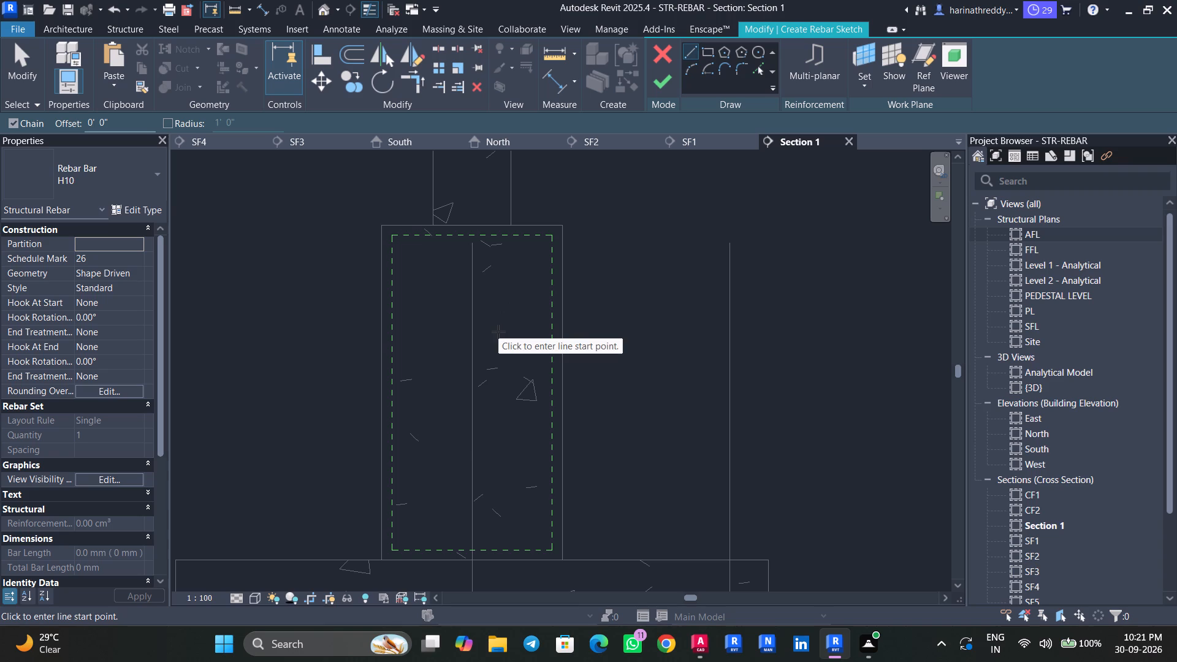
pyautogui.scroll(2, 482, 280)
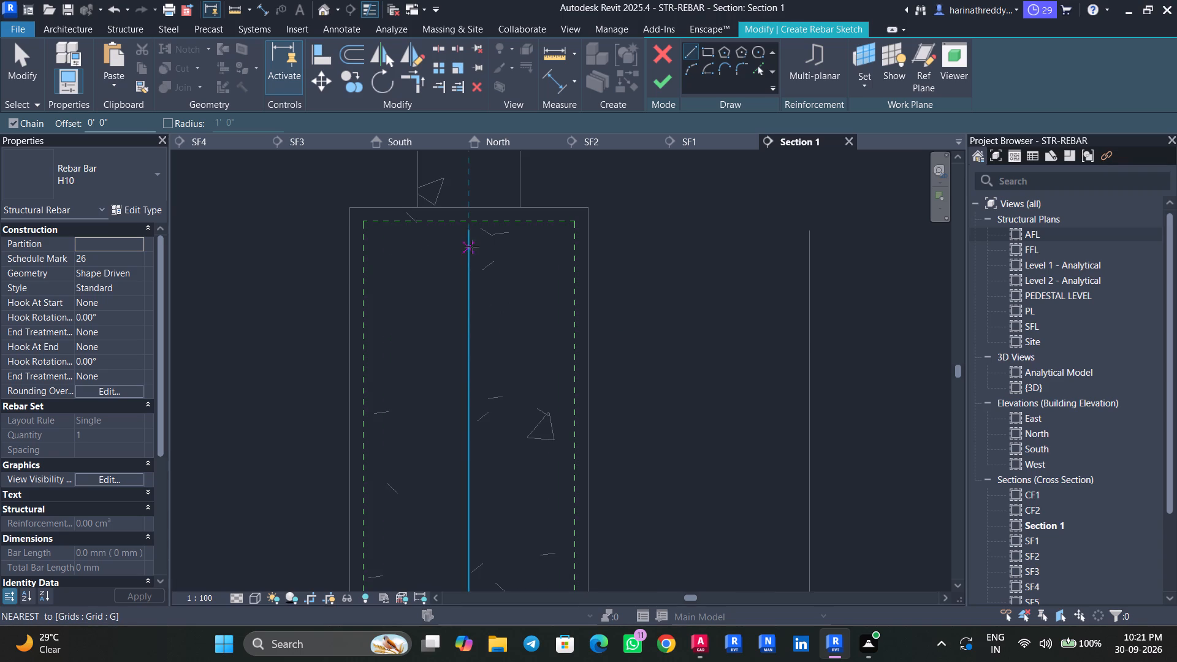
pyautogui.click(493, 236)
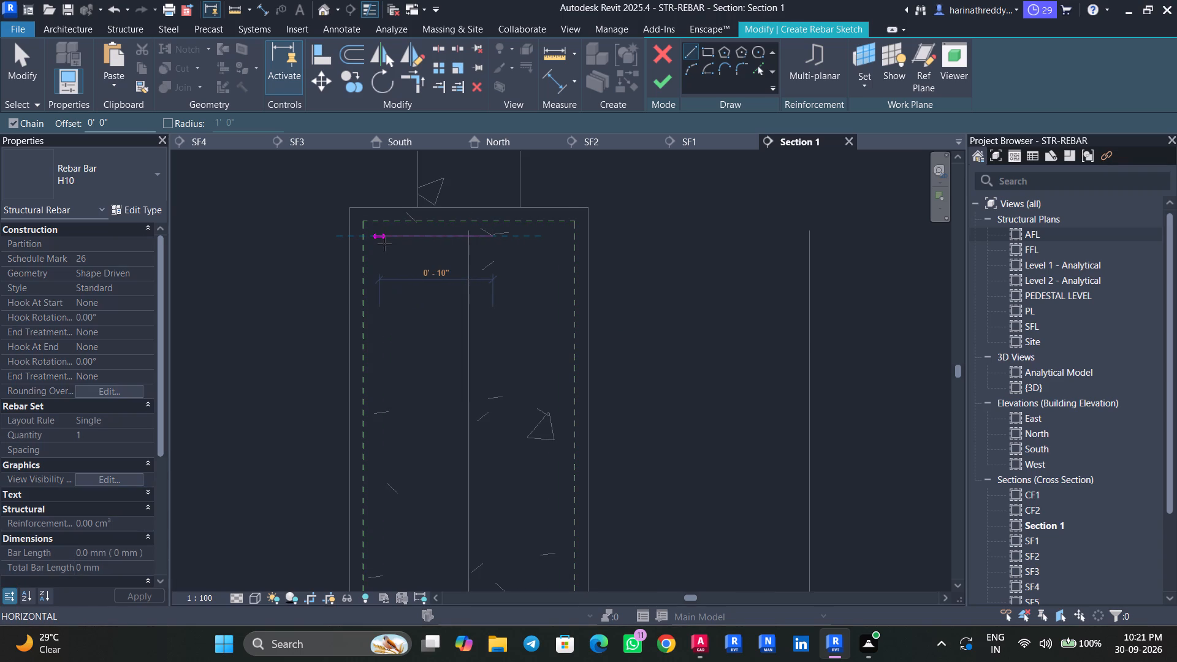
pyautogui.click(385, 244)
# Extend the bar vertically about 1310 mm down to just above the footing's bottom reinforcement, add an outward foot about 1'-0" long, and finish the sketch.
pyautogui.moveTo(384, 384); pyautogui.dragTo(387, 288, button='middle')
pyautogui.moveTo(398, 348); pyautogui.dragTo(399, 257, button='middle')
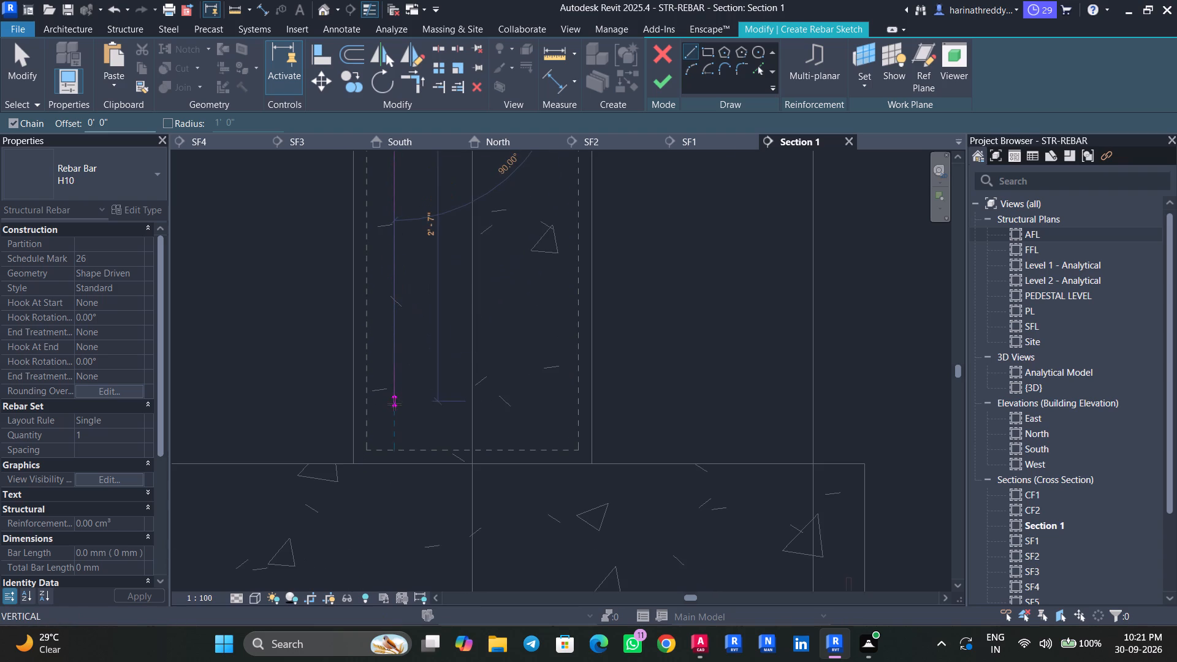
pyautogui.moveTo(392, 418); pyautogui.dragTo(414, 291, button='middle')
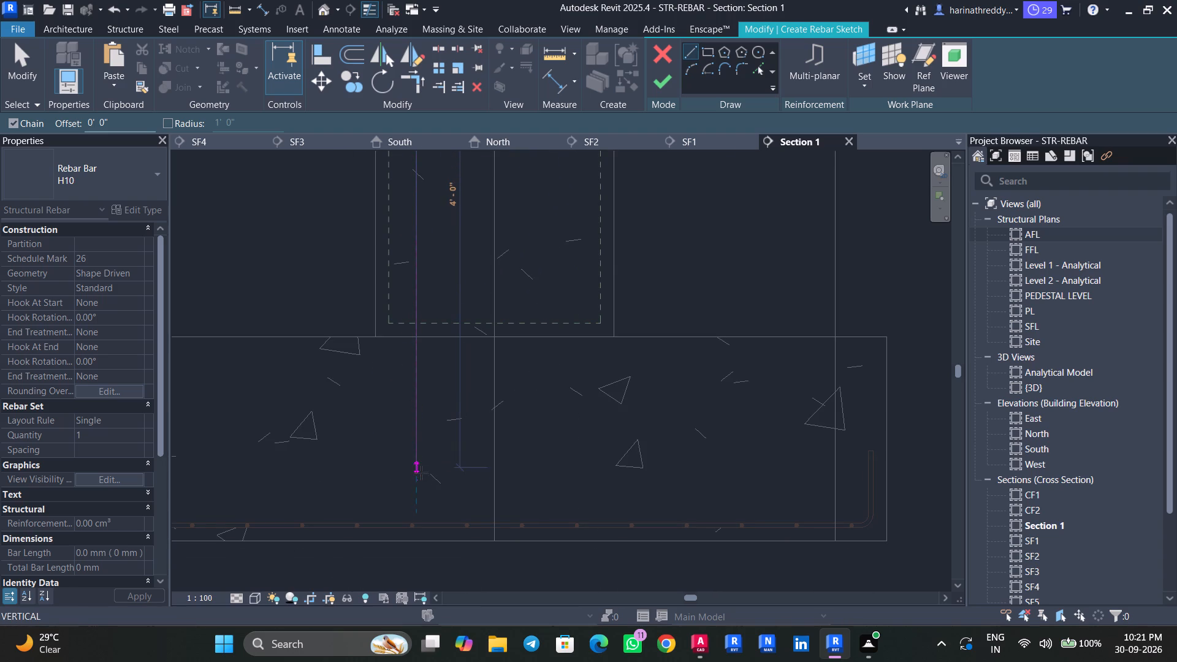
pyautogui.click(424, 503)
pyautogui.moveTo(315, 506); pyautogui.dragTo(469, 514, button='middle')
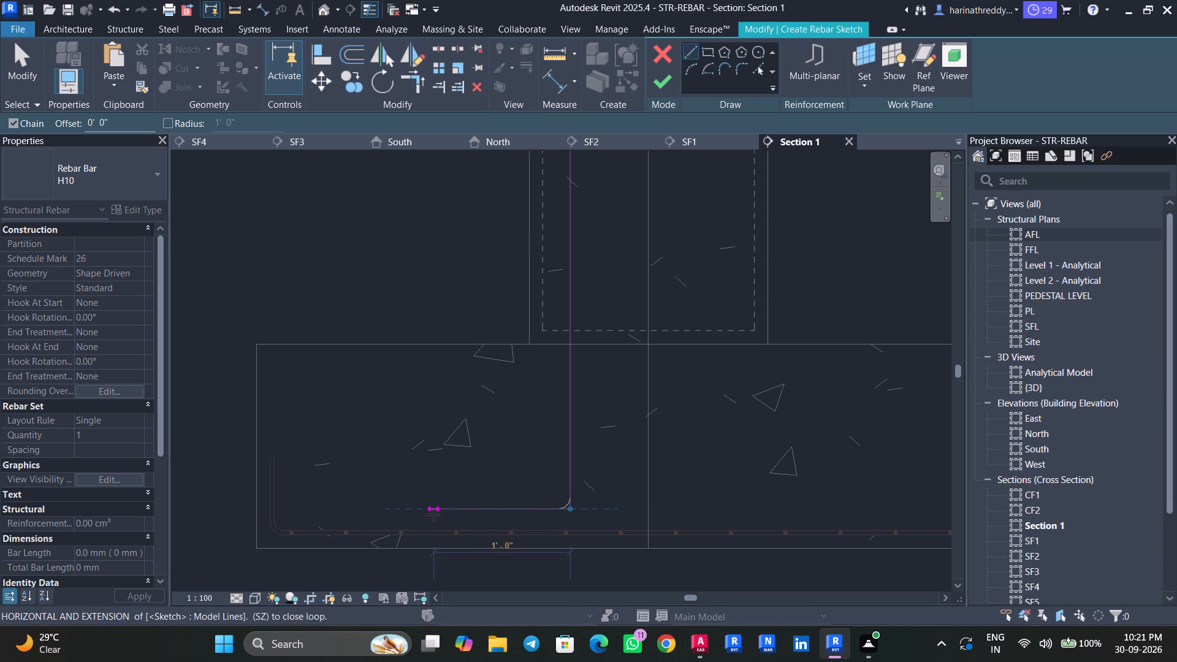
pyautogui.click(434, 510)
pyautogui.press('Escape')
pyautogui.press('Escape')
pyautogui.press('Escape')
pyautogui.scroll(-5, 492, 427)
pyautogui.scroll(1, 490, 422)
pyautogui.scroll(-4, 490, 422)
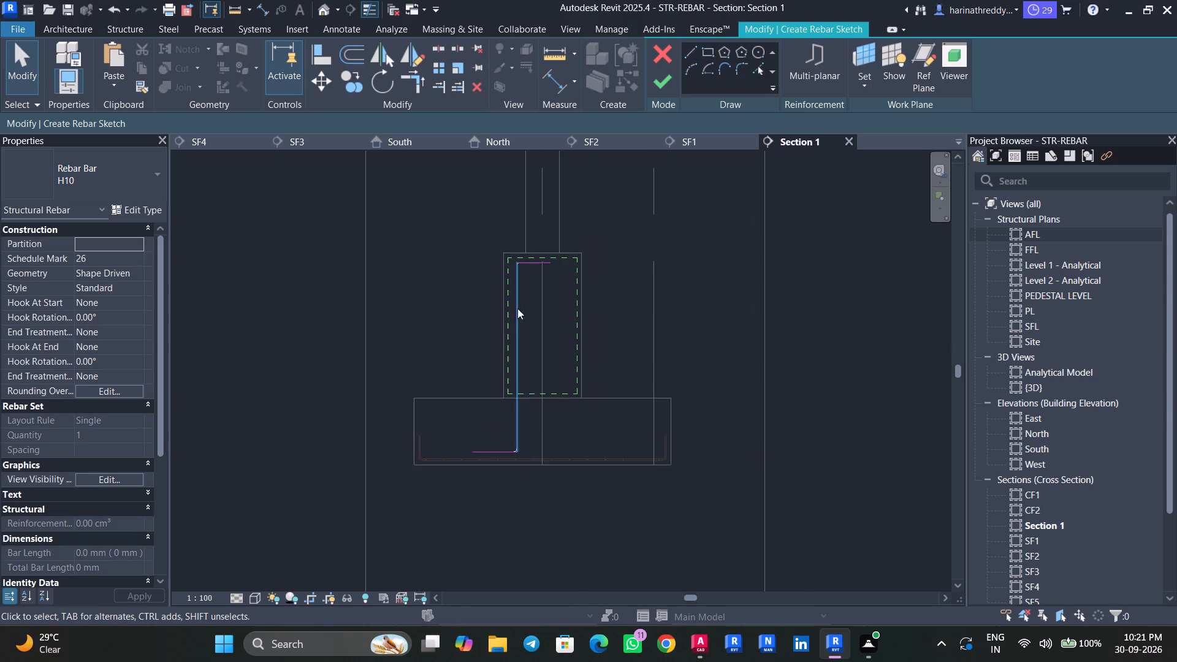
pyautogui.moveTo(526, 278); pyautogui.dragTo(522, 334, button='middle')
pyautogui.scroll(4, 539, 340)
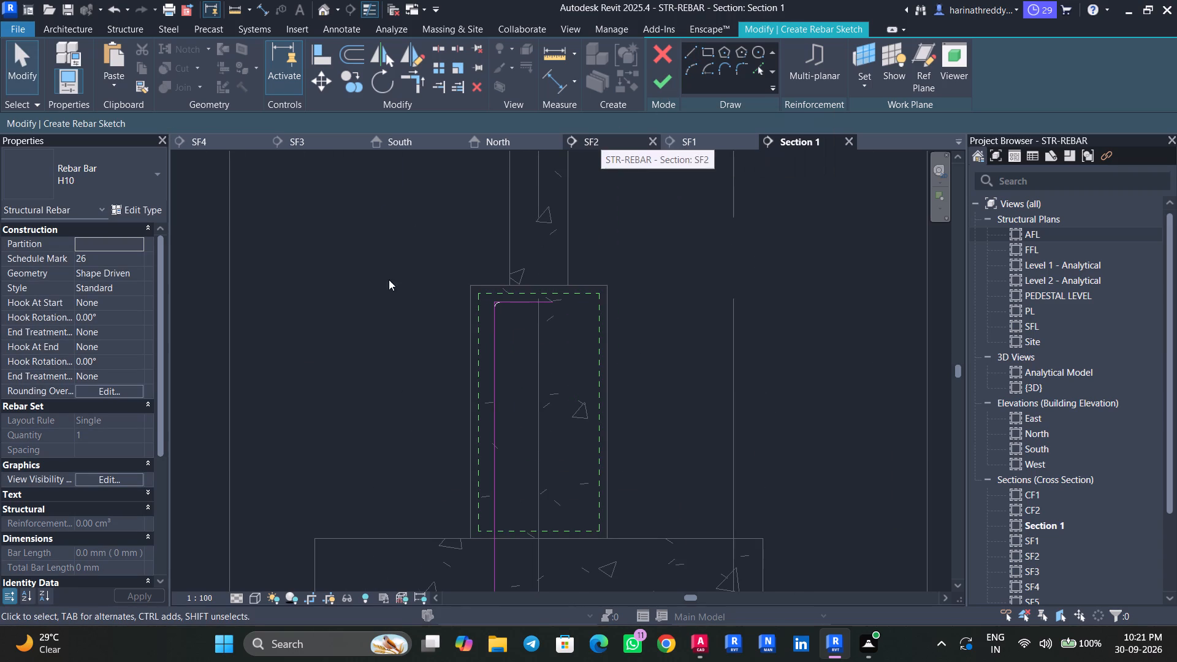
pyautogui.click(666, 80)
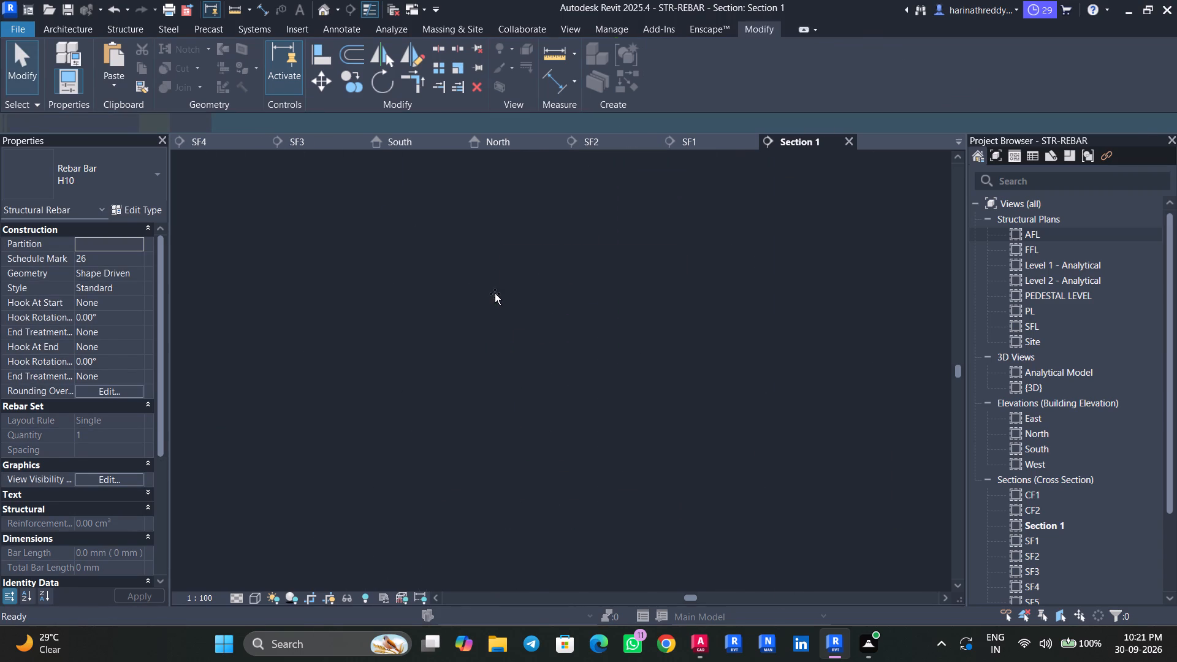
pyautogui.press('Escape')
pyautogui.press('Escape')
# Nudge the new H10 bar sideways until its vertical leg sits close to the pedestal's left cover line.
pyautogui.click(495, 318)
pyautogui.scroll(5, 493, 331)
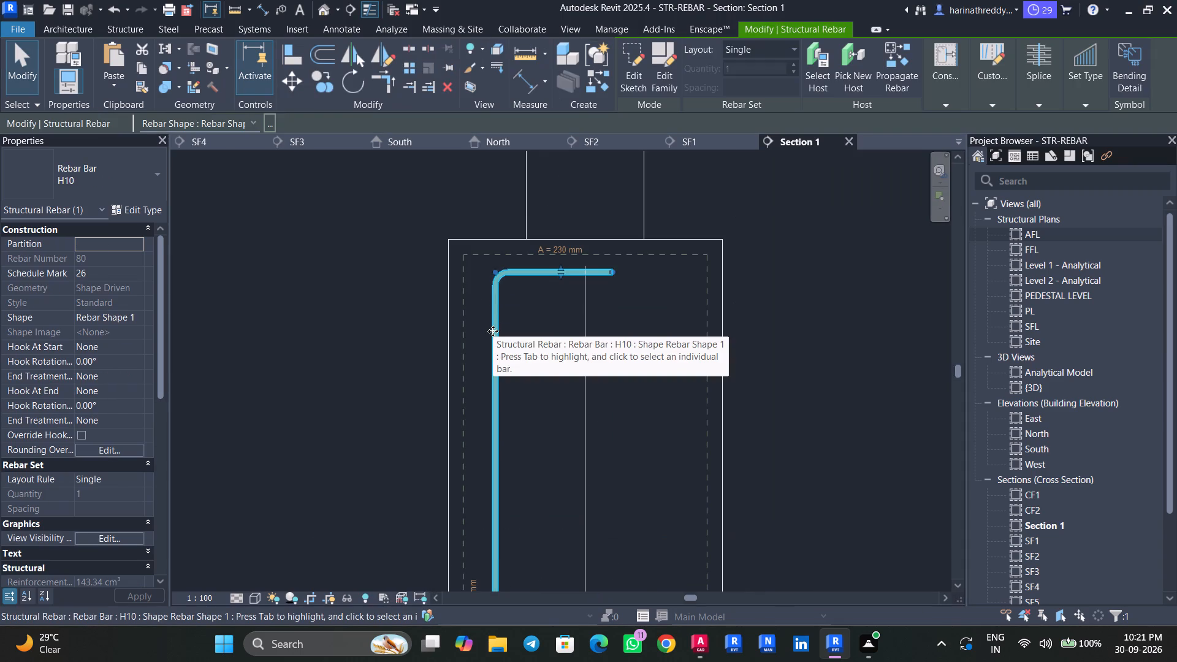
pyautogui.press('Left')
pyautogui.press('Left')
pyautogui.press('Left')
pyautogui.press('Left')
pyautogui.press('Left')
pyautogui.press('Left')
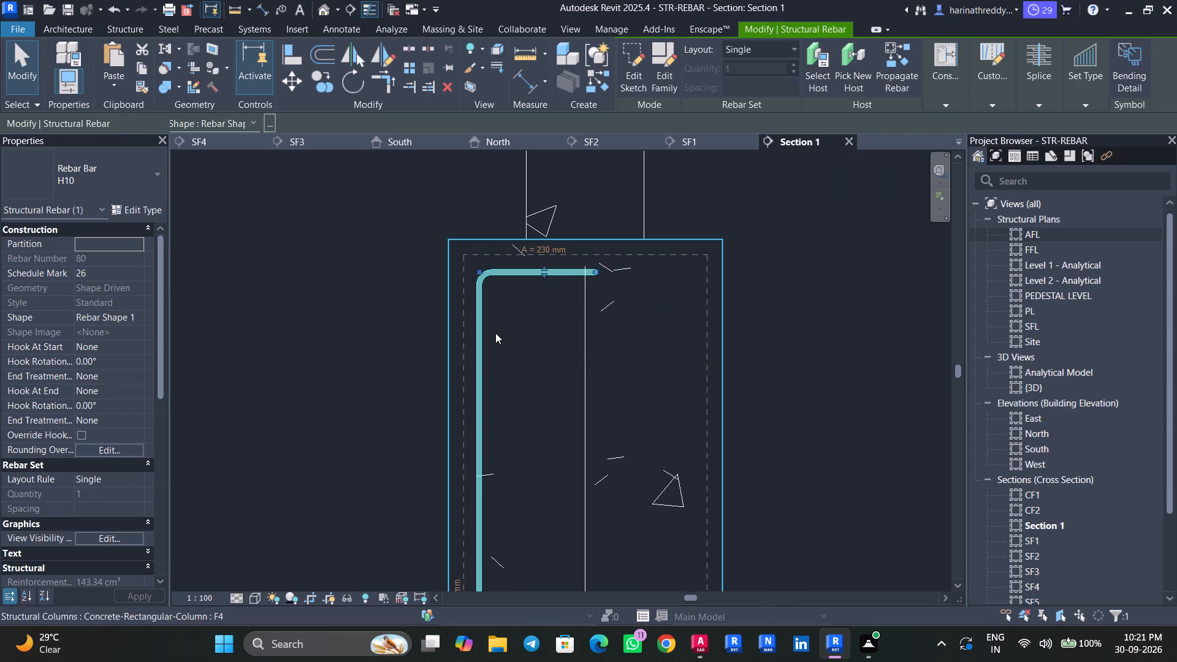
pyautogui.press('Left')
# Stretch the bar's top leg across the pedestal to about 340 mm.
pyautogui.scroll(-1, 580, 292)
pyautogui.scroll(1, 581, 291)
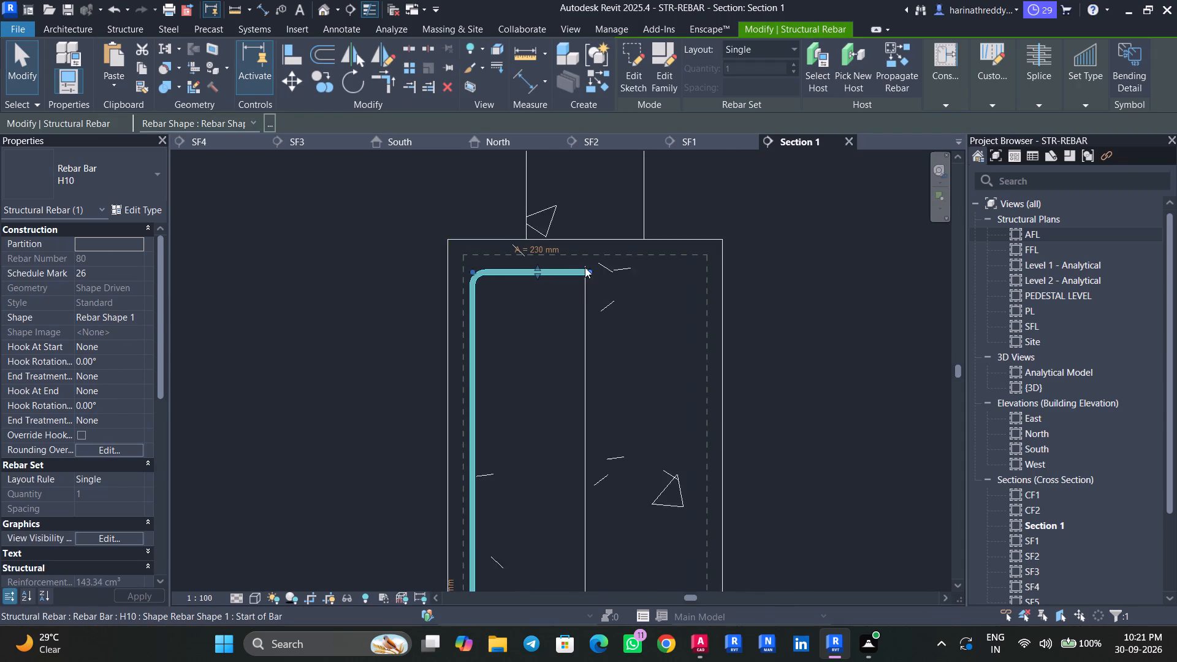
pyautogui.scroll(4, 585, 267)
pyautogui.moveTo(593, 273); pyautogui.dragTo(684, 269)
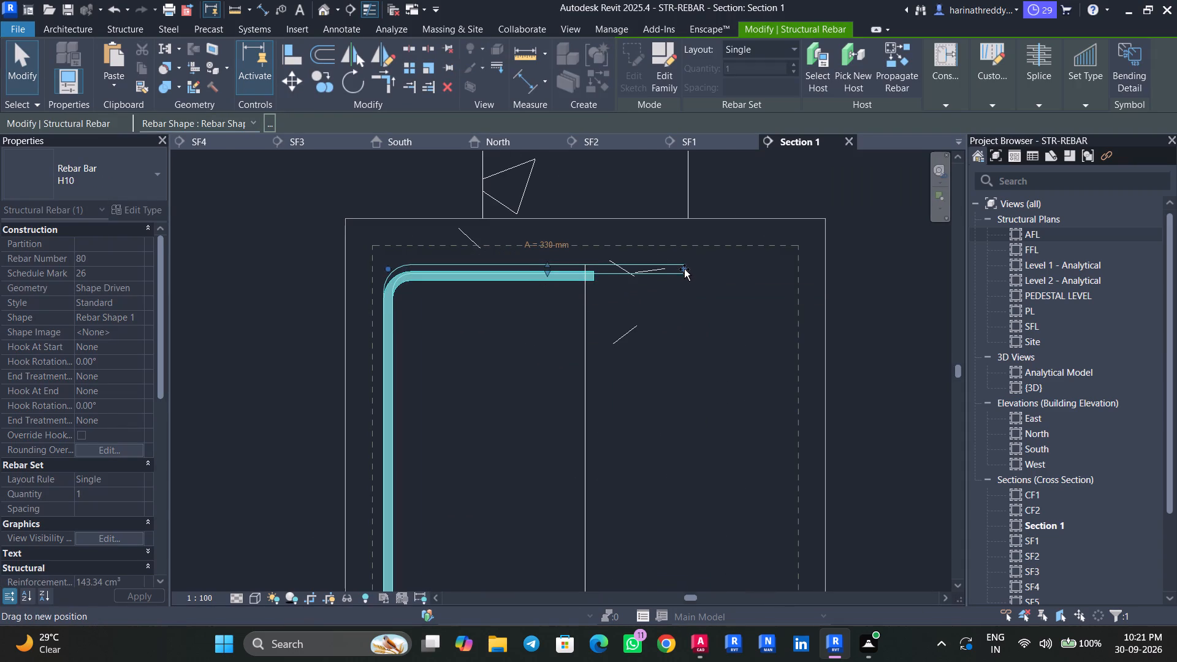
pyautogui.moveTo(684, 269); pyautogui.dragTo(691, 270)
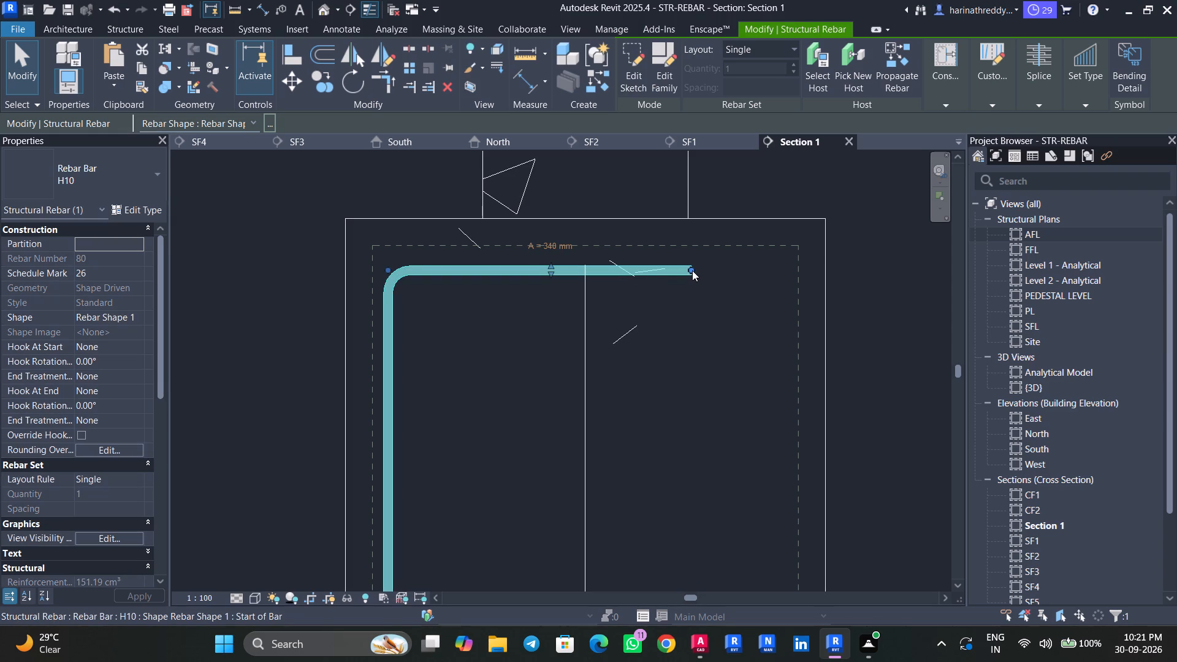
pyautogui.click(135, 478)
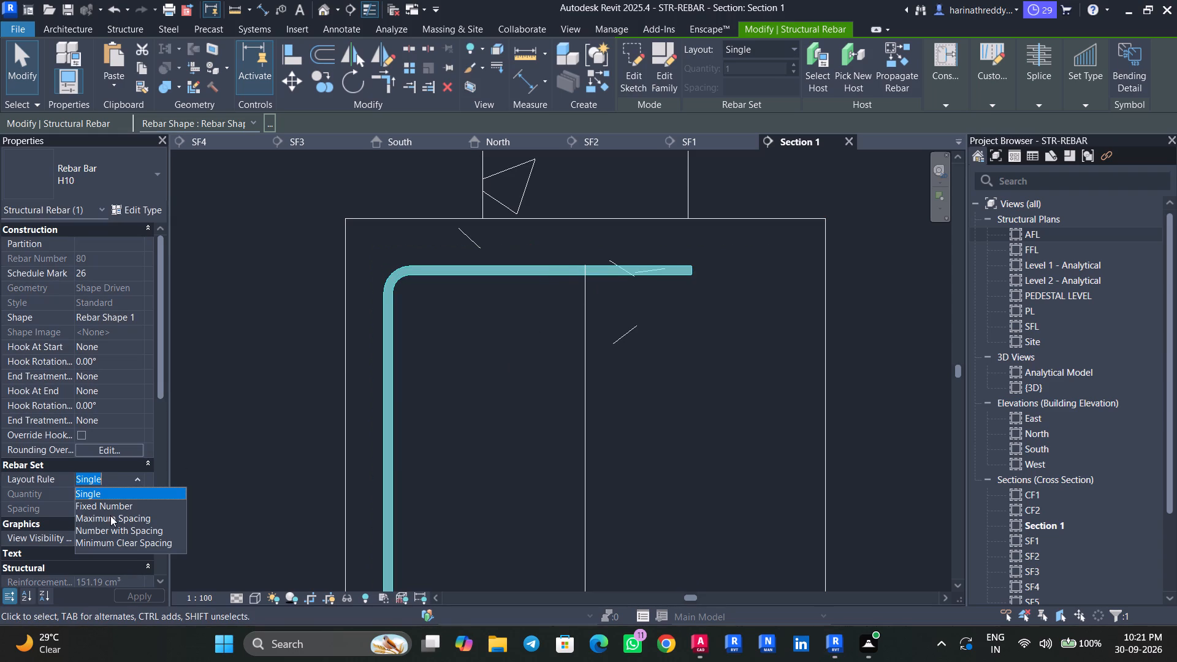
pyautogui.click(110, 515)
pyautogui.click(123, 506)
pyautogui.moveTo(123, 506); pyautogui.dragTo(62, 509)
# Set the pedestal bar's layout rule to Fixed Number with a quantity of 8.
pyautogui.click(141, 474)
pyautogui.click(118, 503)
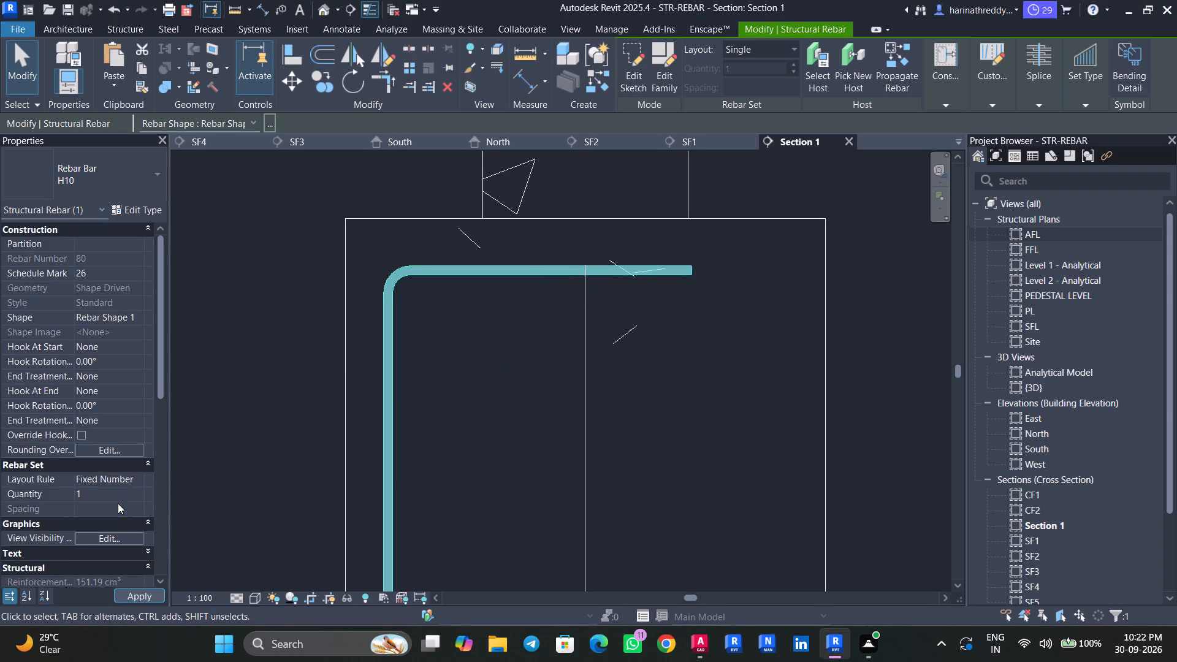
pyautogui.click(121, 498)
pyautogui.press('8')
pyautogui.scroll(-6, 538, 348)
pyautogui.moveTo(538, 348); pyautogui.dragTo(491, 268, button='middle')
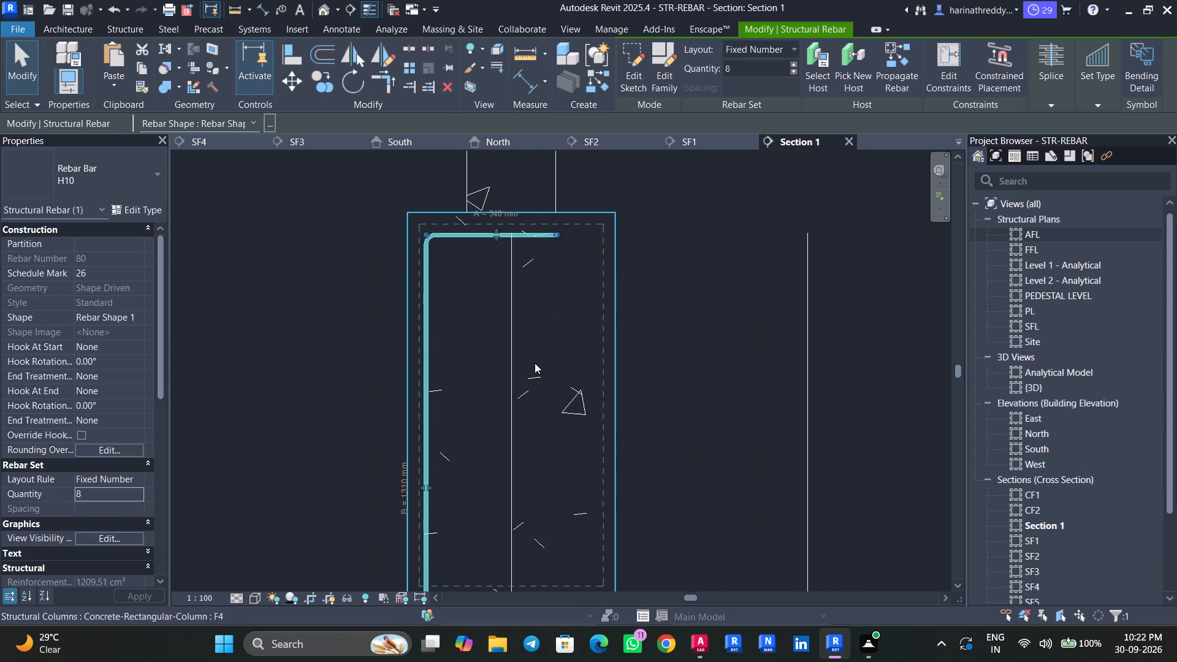
pyautogui.press('Escape')
pyautogui.press('Escape')
# Start a sketched H10 bar hosted by the F4 pedestal and draw its top leg about 350 mm long, just below the existing bar's top leg.
pyautogui.scroll(-2, 498, 366)
pyautogui.moveTo(476, 397); pyautogui.dragTo(455, 305, button='middle')
pyautogui.scroll(-2, 492, 353)
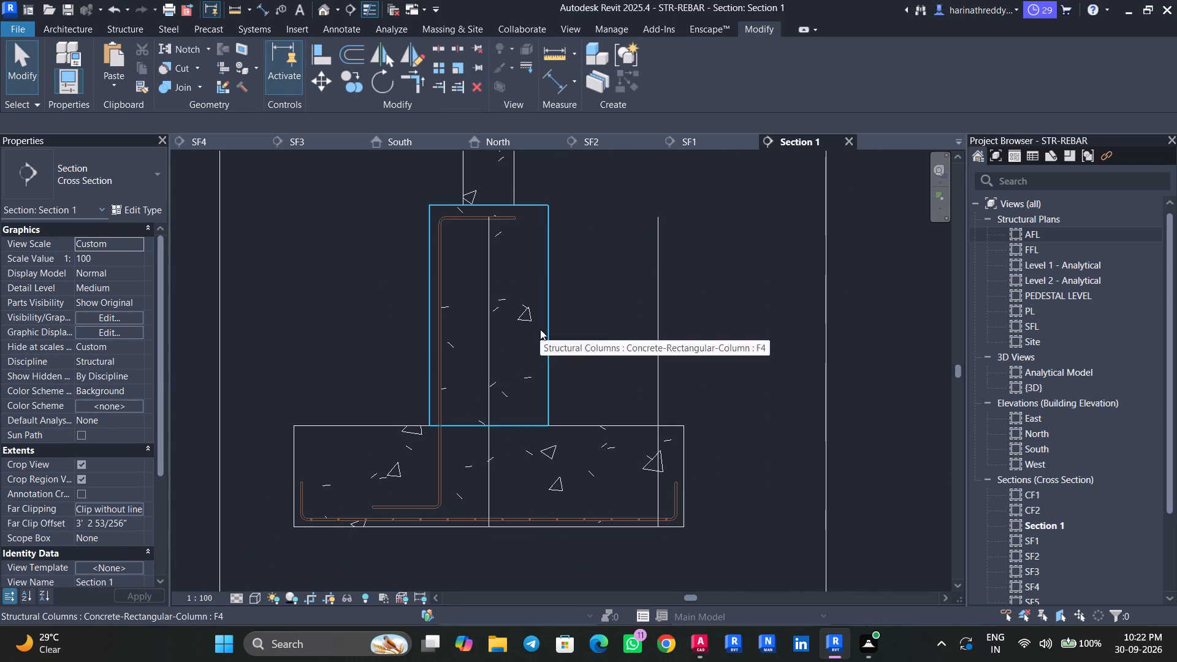
pyautogui.click(552, 295)
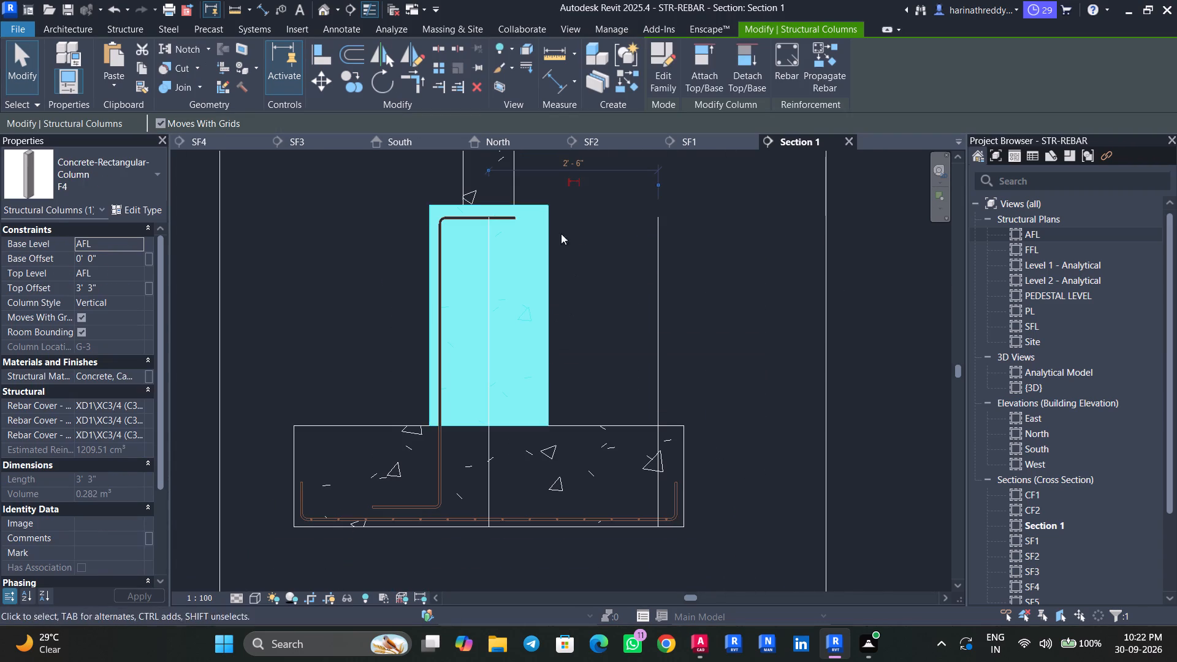
pyautogui.click(782, 80)
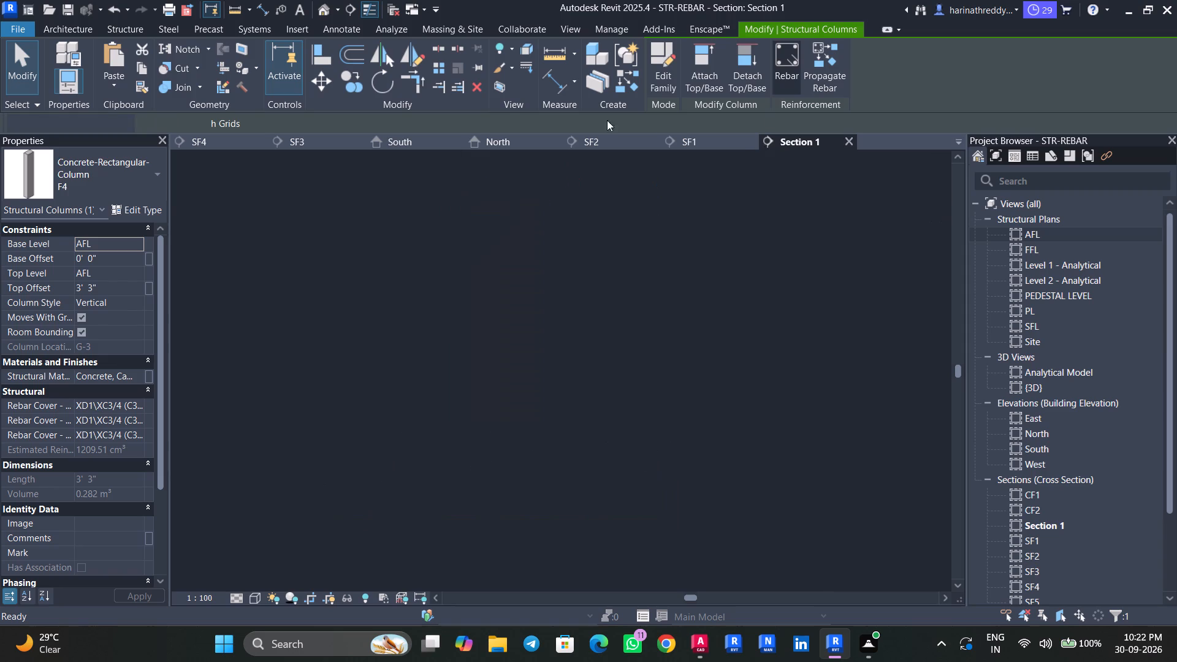
pyautogui.click(639, 102)
pyautogui.click(746, 134)
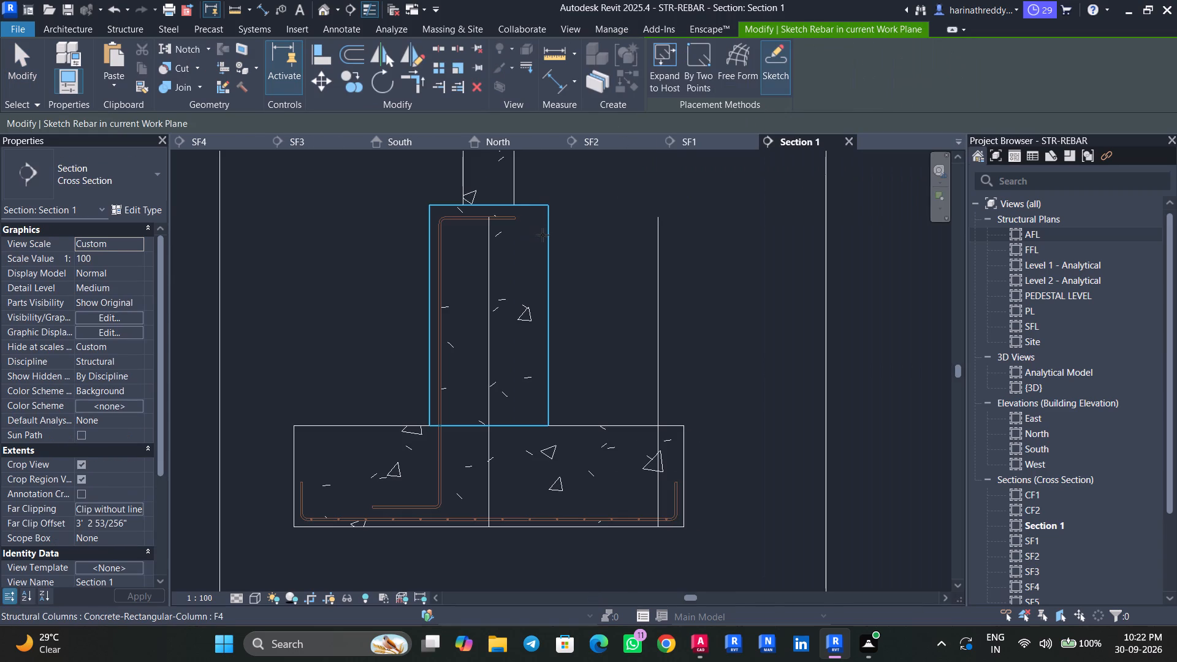
pyautogui.click(547, 237)
pyautogui.scroll(9, 473, 221)
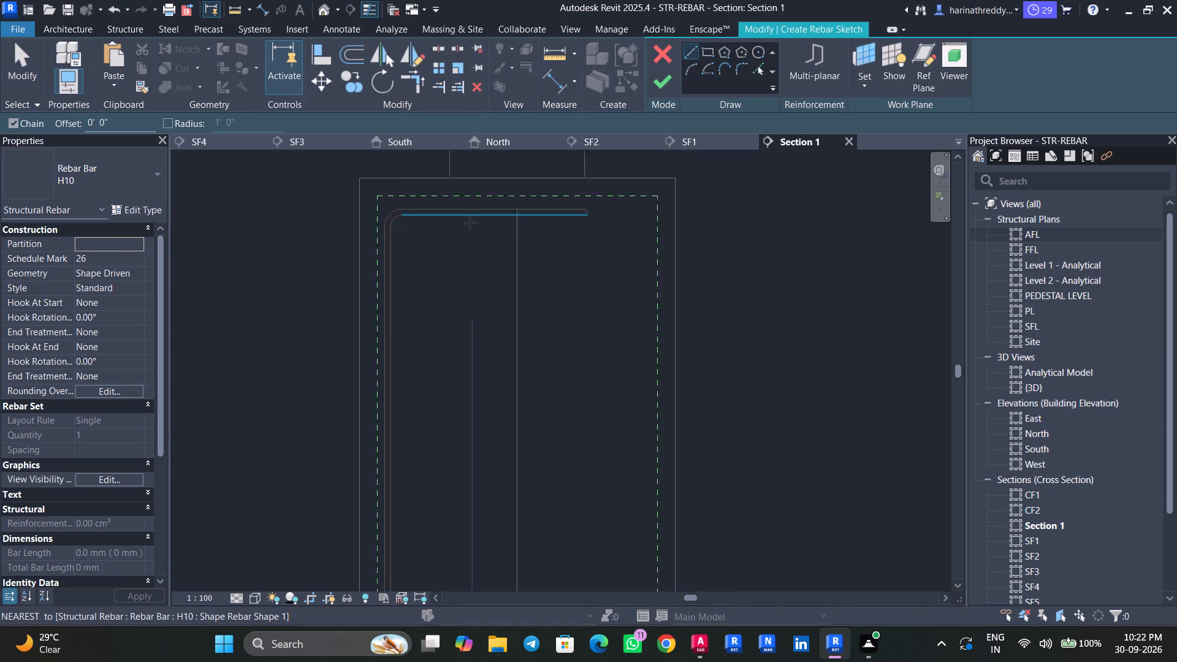
pyautogui.scroll(1, 470, 223)
pyautogui.click(405, 223)
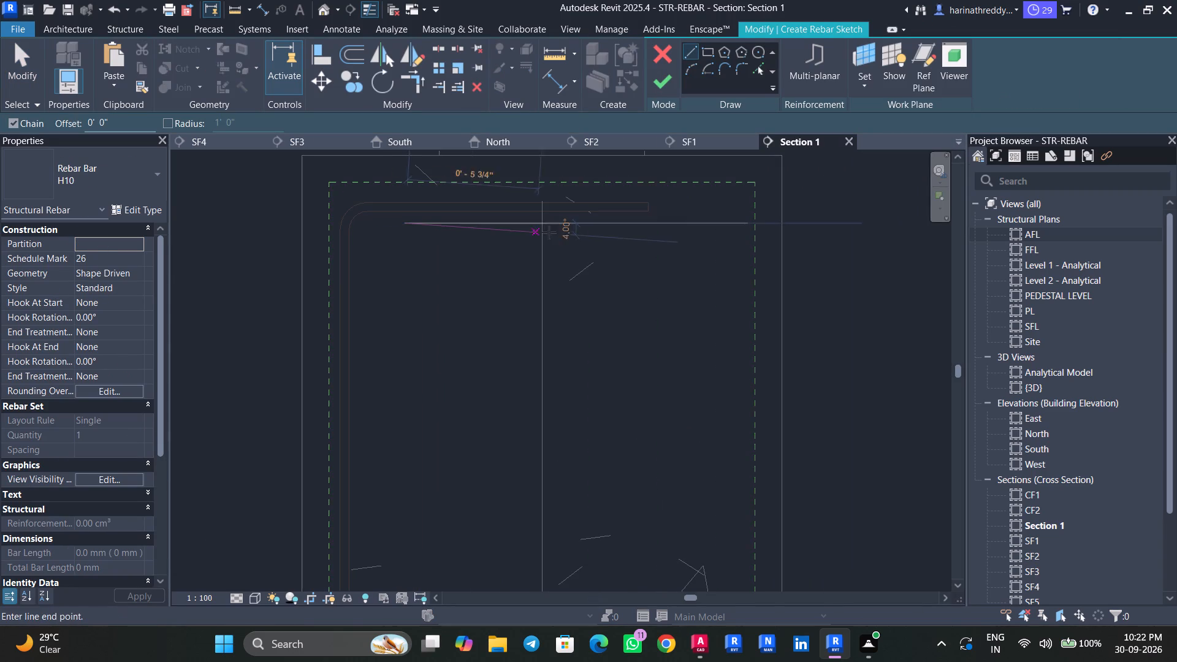
pyautogui.click(717, 222)
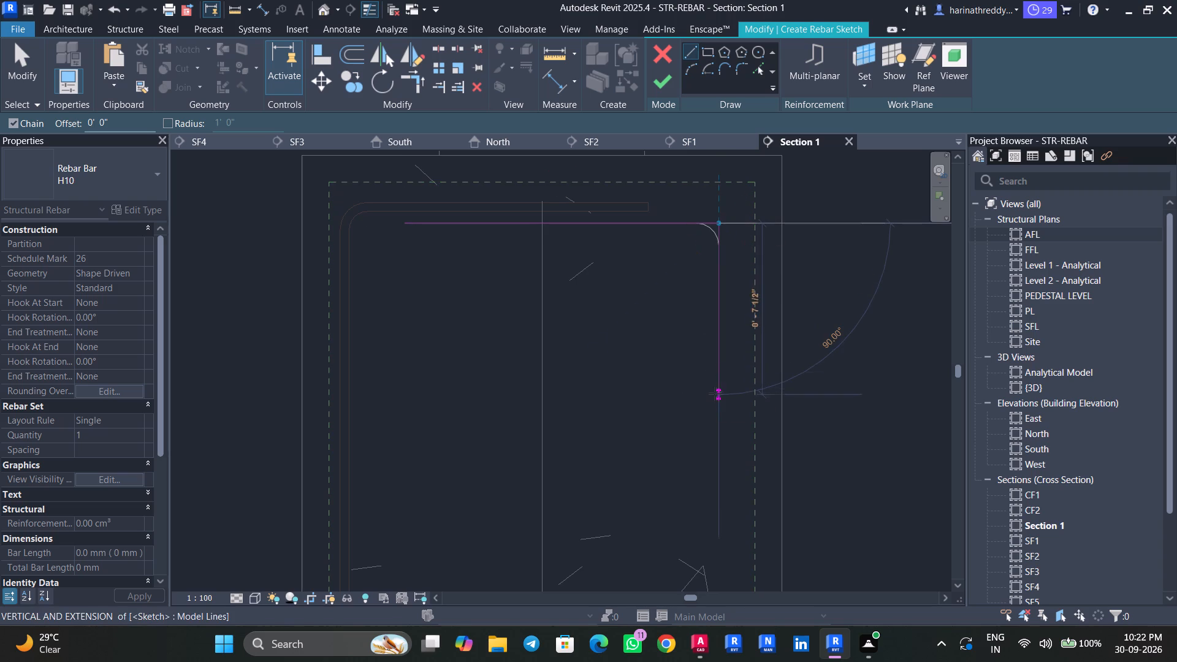
# Extend the bar down the pedestal's right side to just above the footing's bottom reinforcement, add an outward foot about 1'-0" long, and finish the sketch.
pyautogui.moveTo(715, 394); pyautogui.dragTo(675, 151, button='middle')
pyautogui.moveTo(658, 378); pyautogui.dragTo(660, 195, button='middle')
pyautogui.moveTo(664, 436); pyautogui.dragTo(636, 221, button='middle')
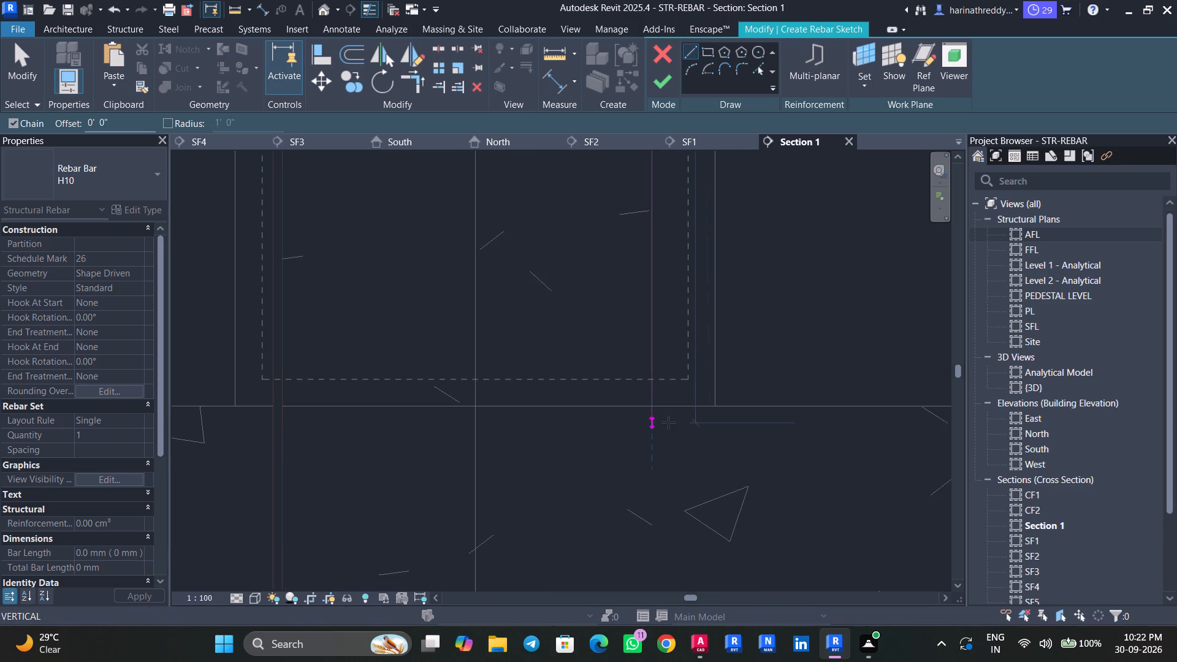
pyautogui.moveTo(668, 422); pyautogui.dragTo(638, 302, button='middle')
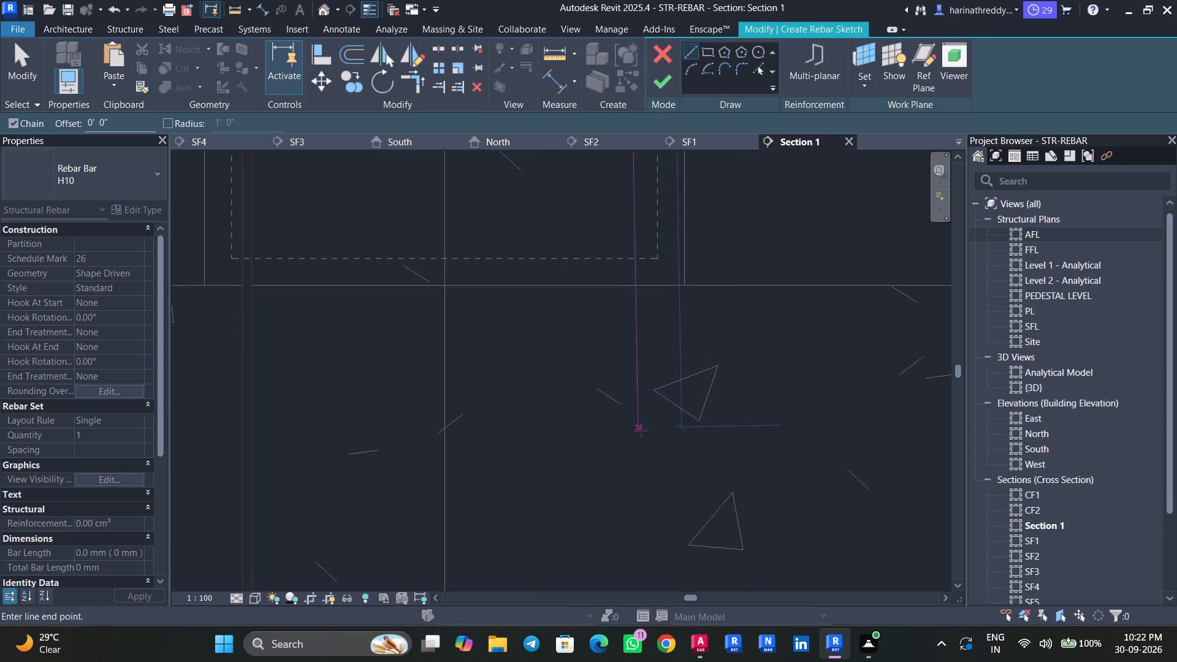
pyautogui.scroll(-8, 641, 430)
pyautogui.scroll(4, 638, 438)
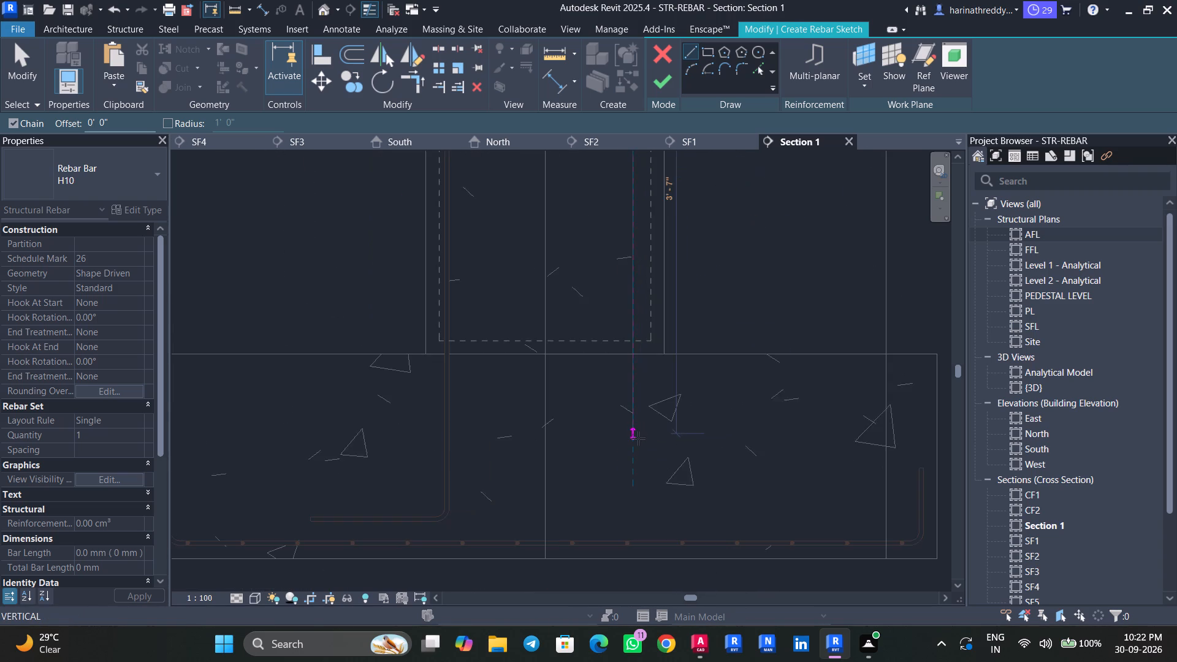
pyautogui.scroll(2, 638, 438)
pyautogui.moveTo(635, 454); pyautogui.dragTo(630, 356, button='middle')
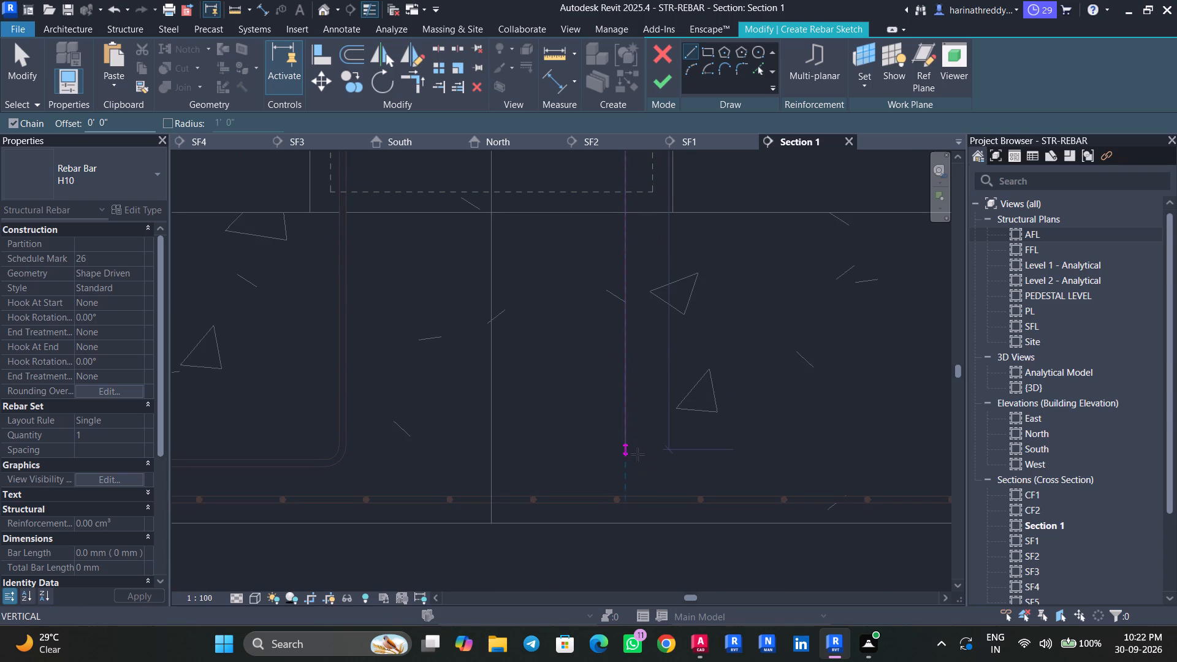
pyautogui.click(638, 454)
pyautogui.moveTo(834, 460); pyautogui.dragTo(744, 460, button='middle')
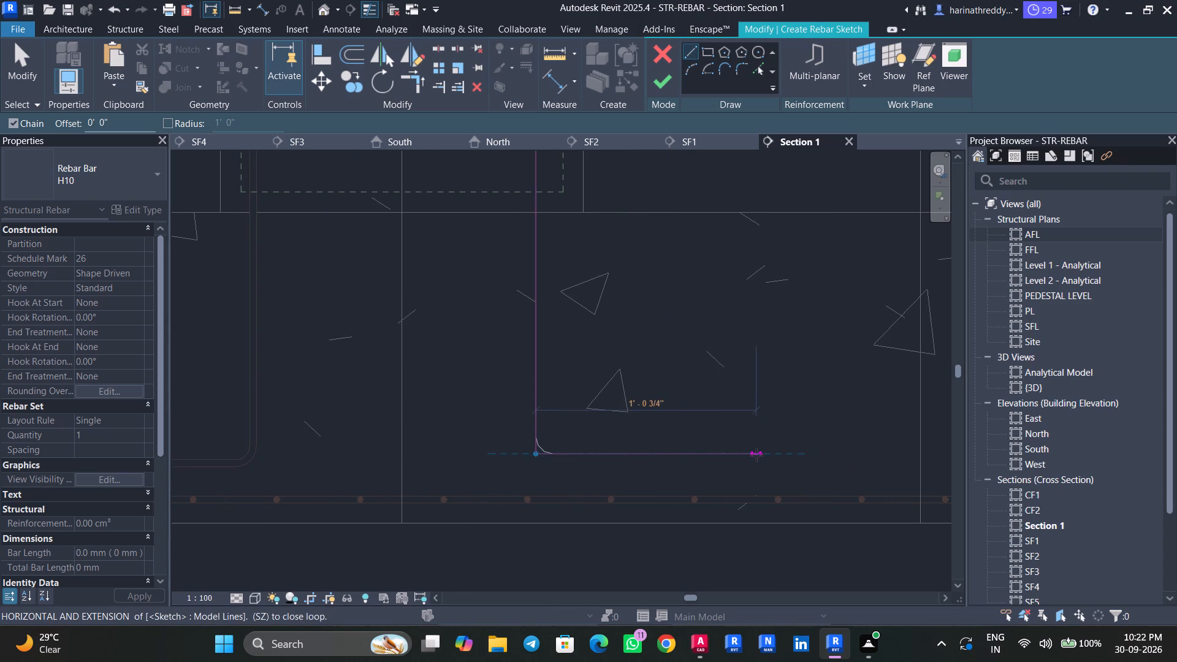
pyautogui.click(741, 456)
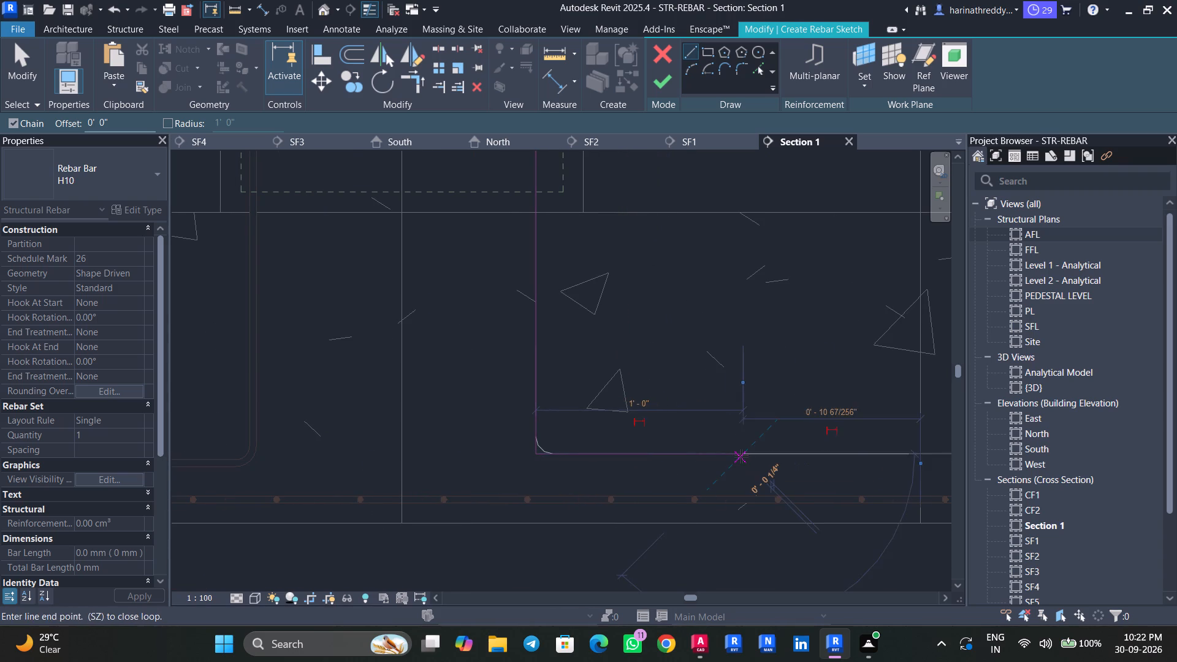
pyautogui.press('Escape')
pyautogui.press('Escape')
pyautogui.press('Escape')
pyautogui.press('Escape')
pyautogui.scroll(-6, 653, 455)
pyautogui.scroll(1, 656, 450)
pyautogui.scroll(-1, 656, 450)
pyautogui.moveTo(653, 224); pyautogui.dragTo(688, 454, button='middle')
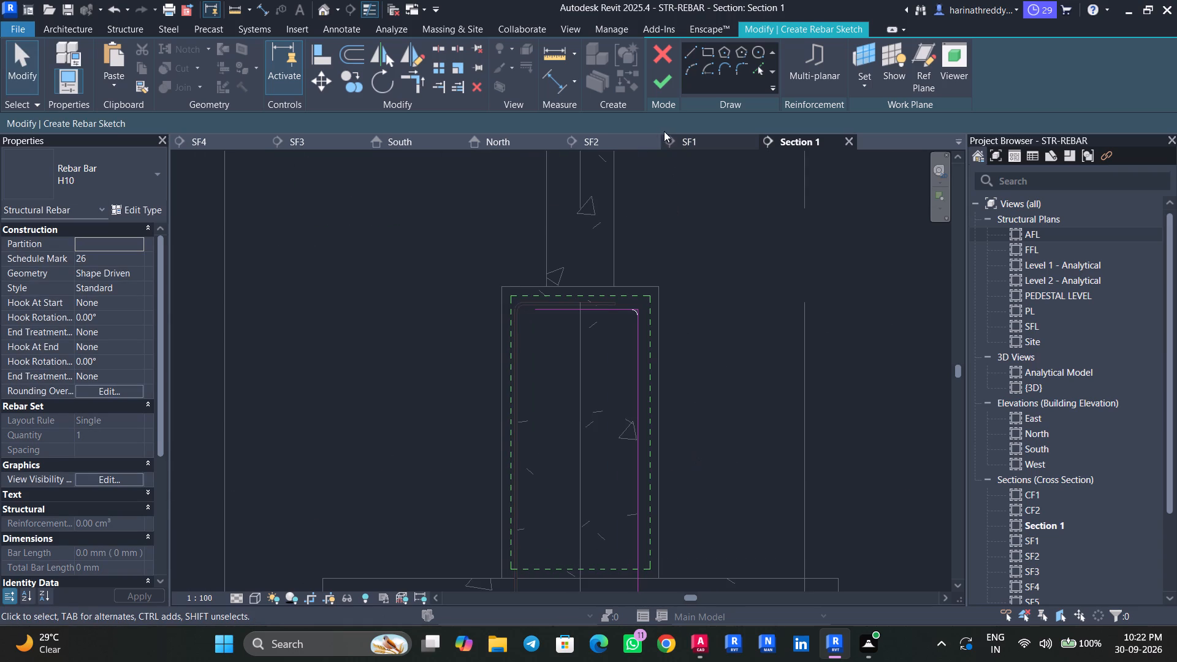
pyautogui.click(668, 88)
pyautogui.press('Escape')
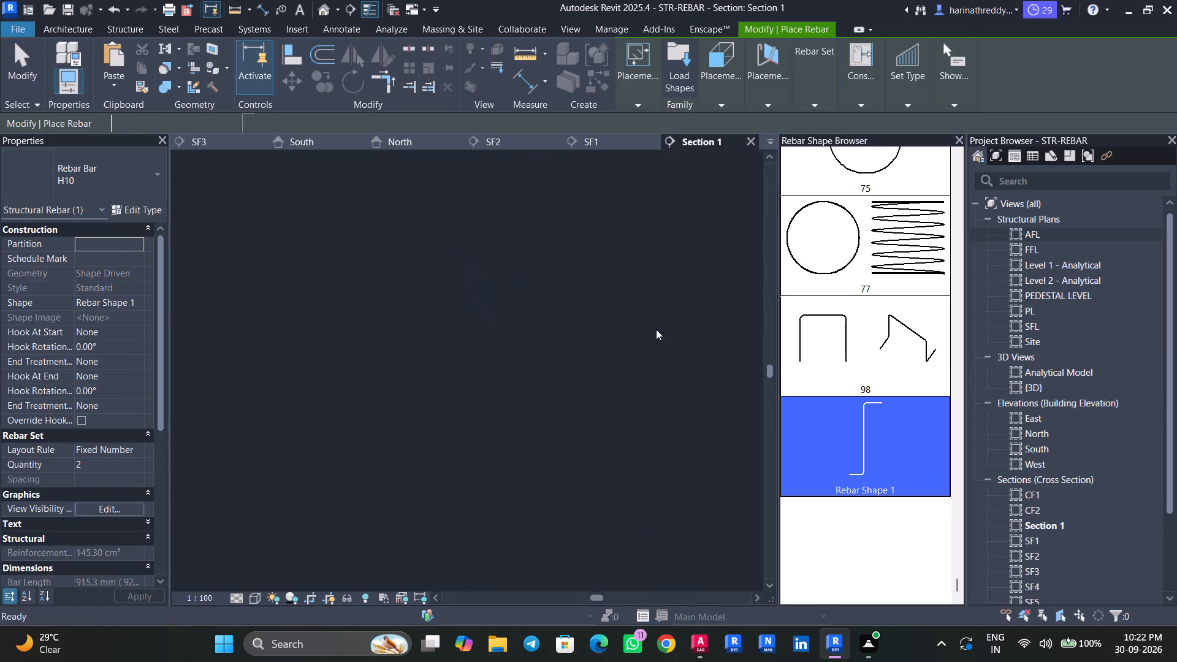
pyautogui.press('Escape')
pyautogui.press('Escape')
# Nudge the new H10 bar sideways until its vertical leg sits close to the pedestal's right cover line.
pyautogui.click(633, 341)
pyautogui.scroll(9, 639, 352)
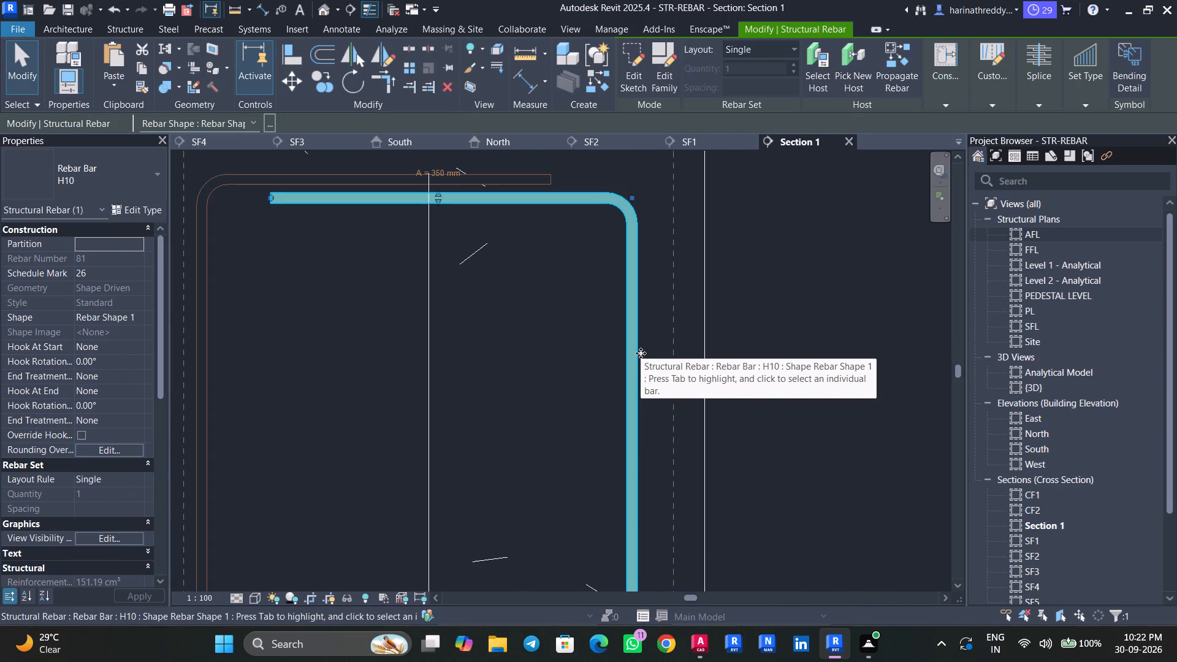
pyautogui.press('Right')
pyautogui.press('Right')
pyautogui.press('Right')
pyautogui.press('Right')
pyautogui.press('Right')
pyautogui.press('Right')
pyautogui.scroll(-5, 623, 342)
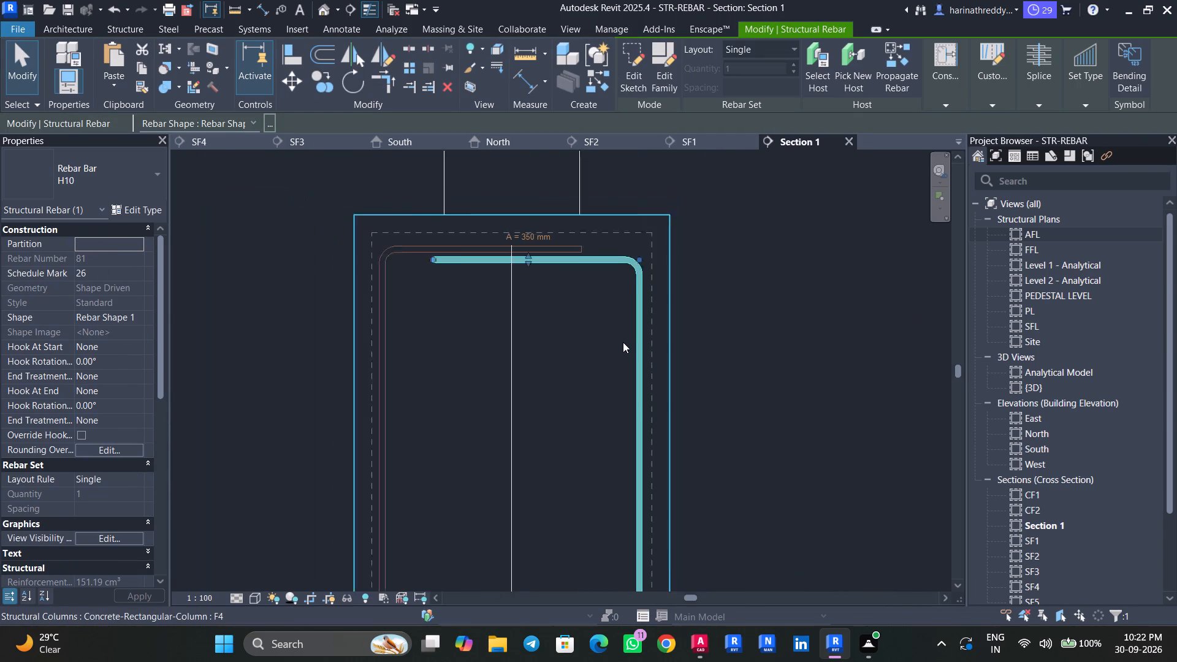
pyautogui.moveTo(581, 354); pyautogui.dragTo(617, 215, button='middle')
pyautogui.press('Escape')
pyautogui.press('Escape')
# Set the right pedestal bar's layout rule to Fixed Number with a quantity of 8.
pyautogui.scroll(-8, 612, 234)
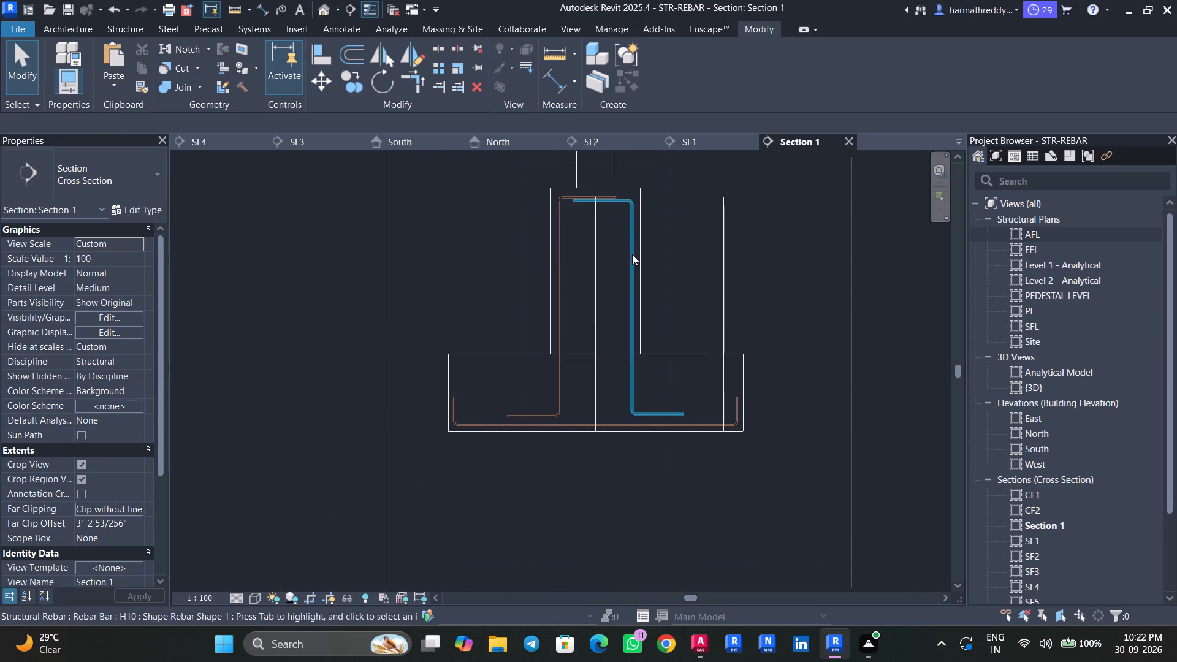
pyautogui.click(633, 256)
pyautogui.click(143, 479)
pyautogui.click(137, 477)
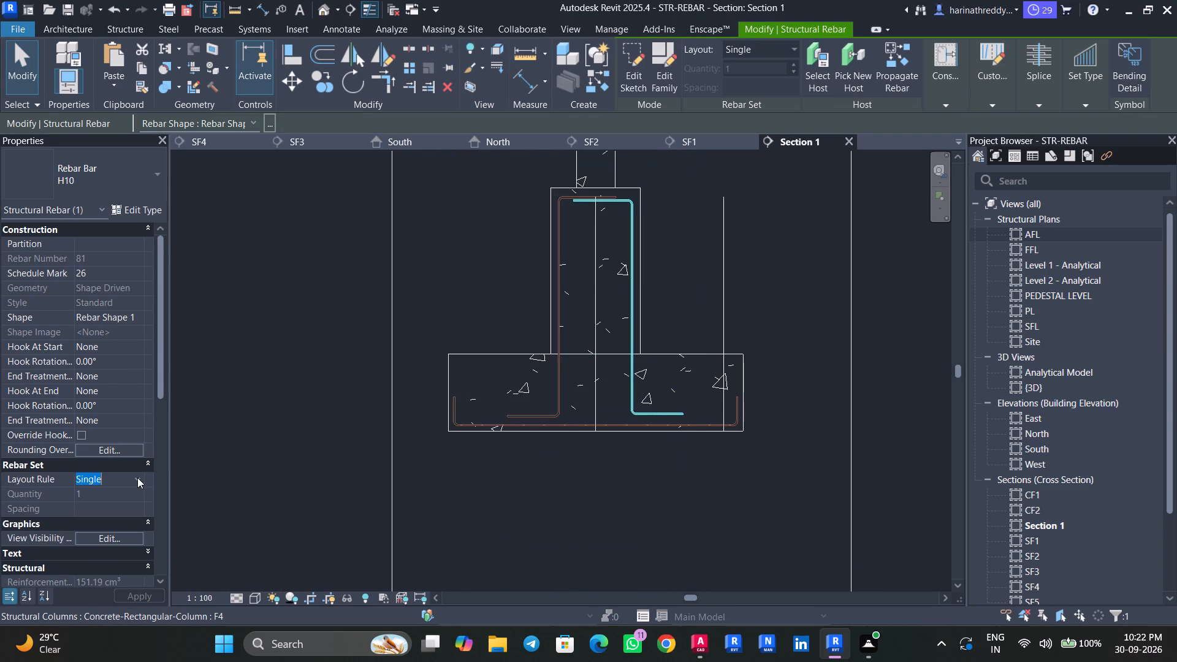
pyautogui.click(102, 504)
pyautogui.click(112, 495)
pyautogui.press('8')
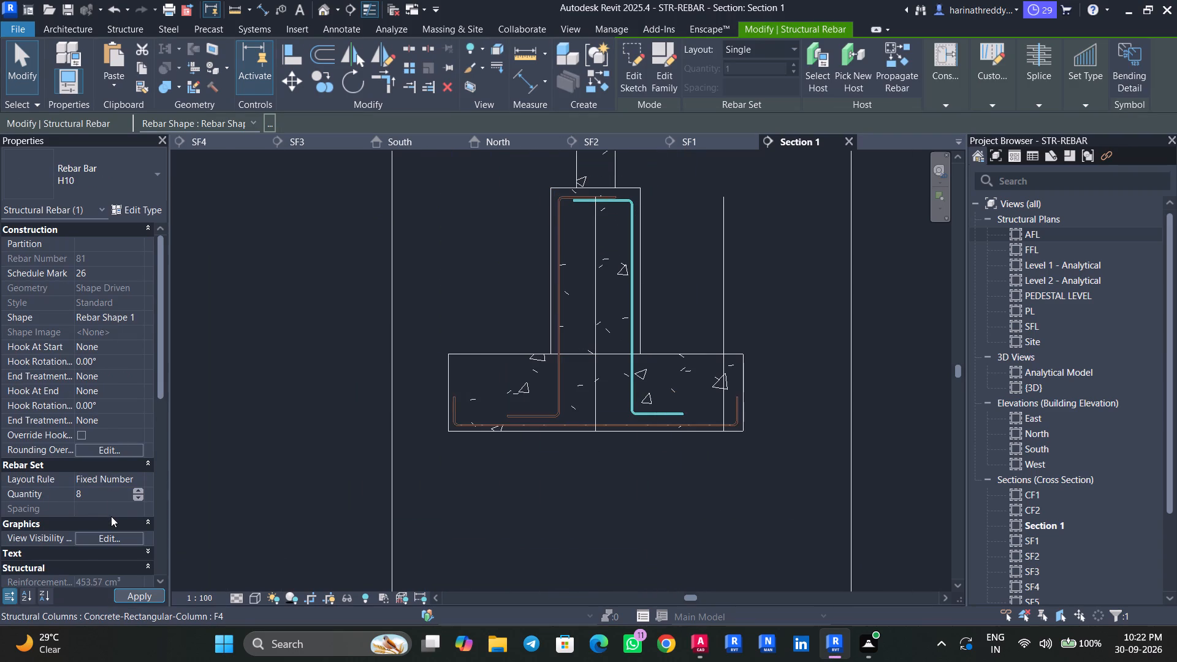
pyautogui.press('Escape')
pyautogui.press('Escape')
pyautogui.press('Escape')
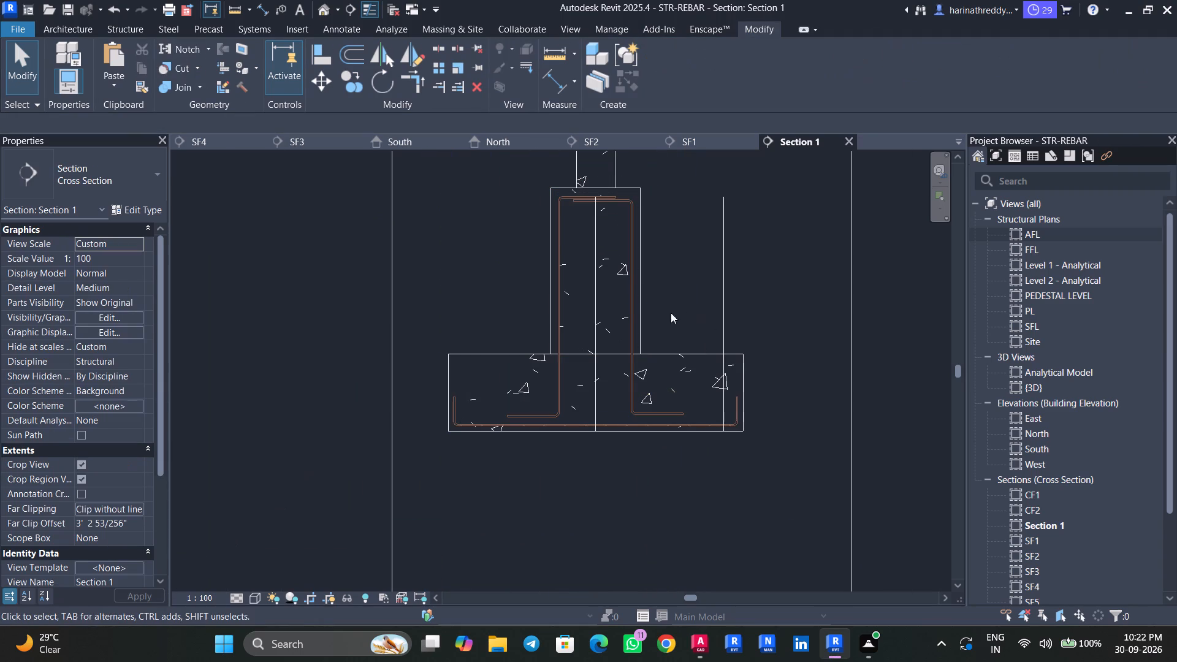
# Lower the right bar's foot slightly toward the footing's bottom bars, making the vertical leg about 1290 mm, and lengthen the foot to about 330 mm.
pyautogui.click(639, 409)
pyautogui.scroll(4, 653, 422)
pyautogui.scroll(-1, 654, 422)
pyautogui.scroll(6, 654, 422)
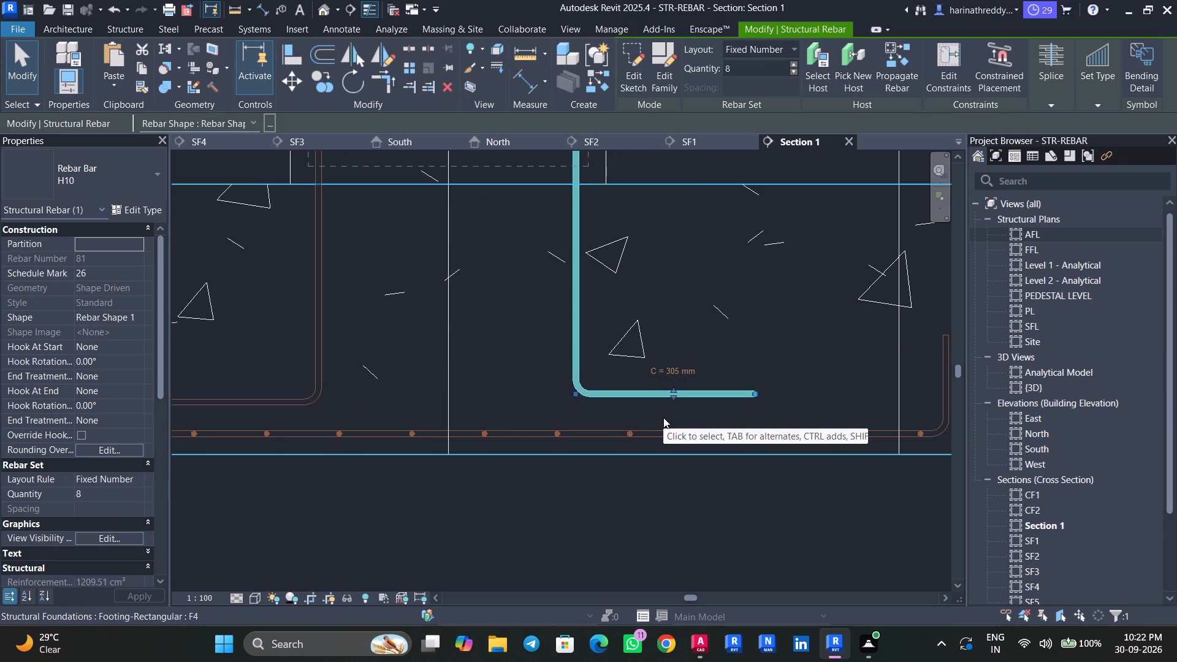
pyautogui.moveTo(672, 398); pyautogui.dragTo(672, 405)
pyautogui.moveTo(758, 401); pyautogui.dragTo(771, 401)
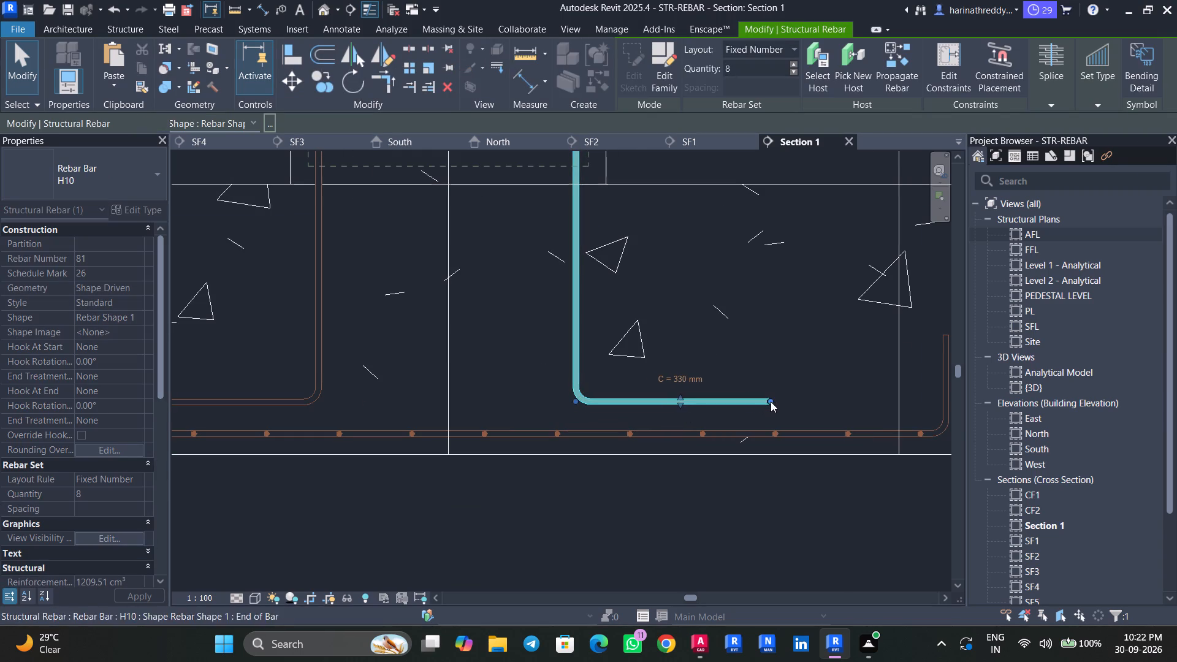
pyautogui.press('Escape')
pyautogui.press('Escape')
pyautogui.press('Escape')
# Select all H10 rebar instances and set them to show unobscured in the {3D} view.
pyautogui.scroll(-6, 742, 360)
pyautogui.scroll(1, 741, 353)
pyautogui.scroll(-1, 741, 353)
pyautogui.moveTo(704, 197); pyautogui.dragTo(708, 340, button='middle')
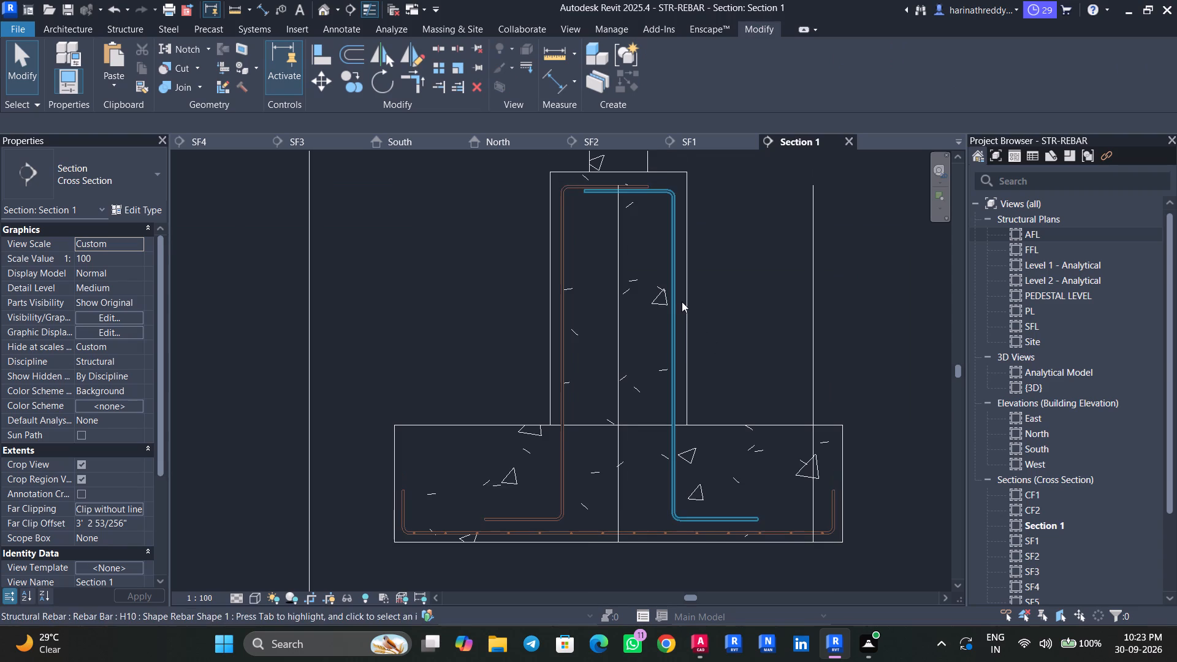
pyautogui.moveTo(734, 273); pyautogui.dragTo(729, 320, button='middle')
pyautogui.click(666, 336)
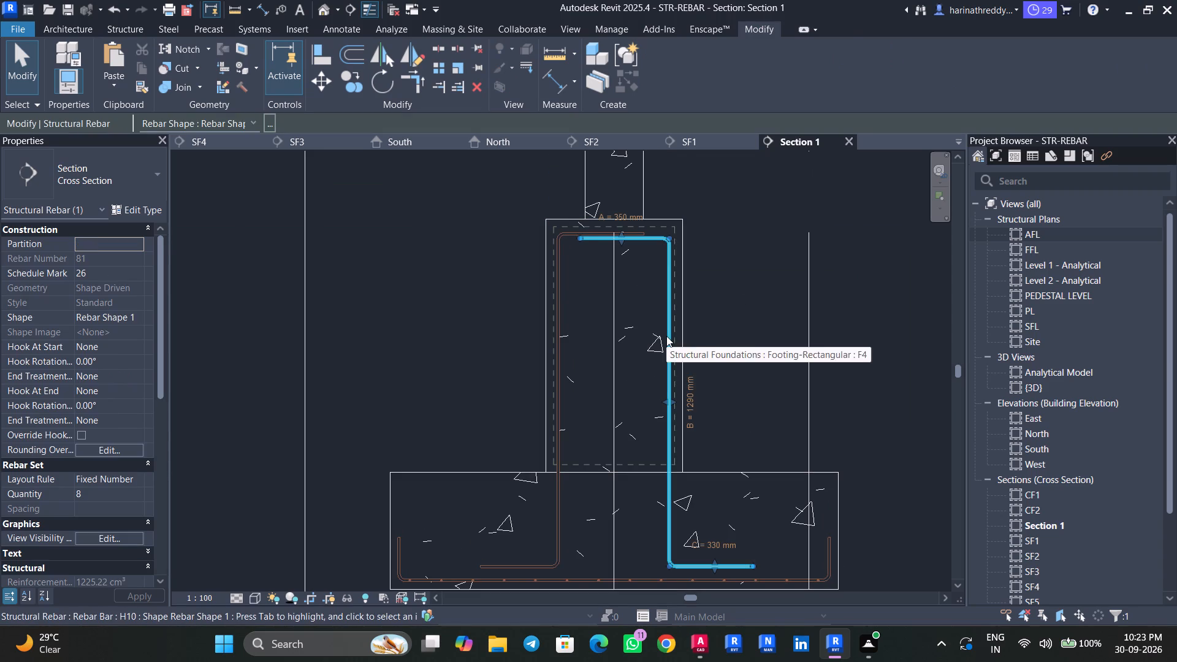
pyautogui.write('SA')
pyautogui.click(144, 535)
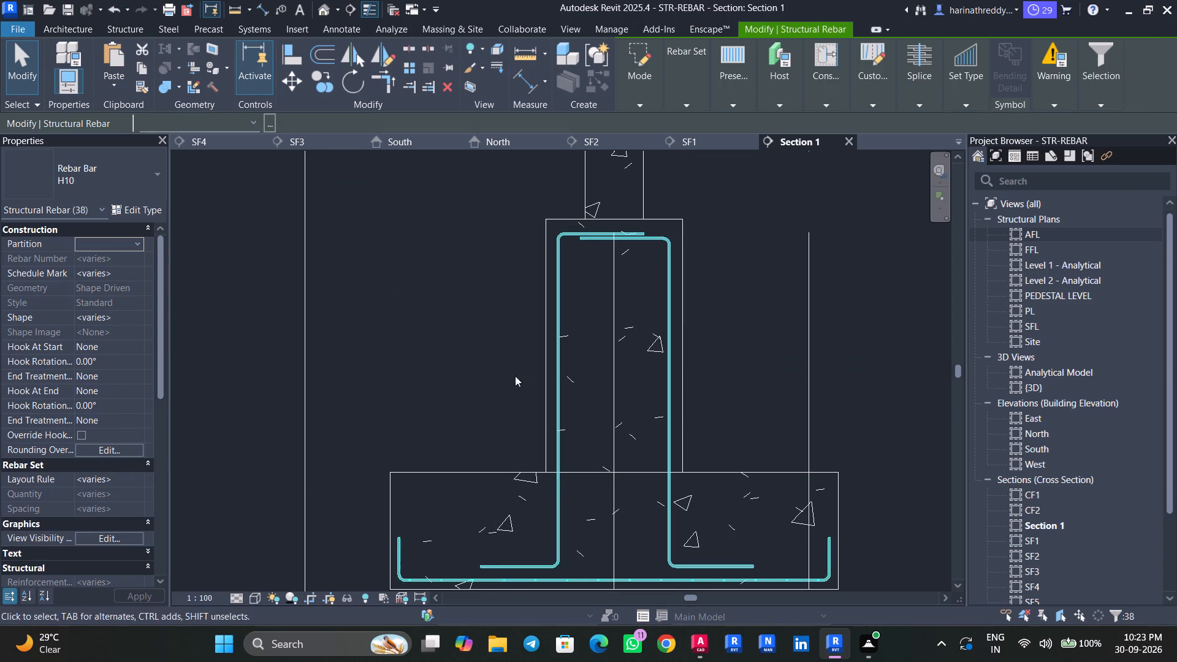
pyautogui.click(137, 534)
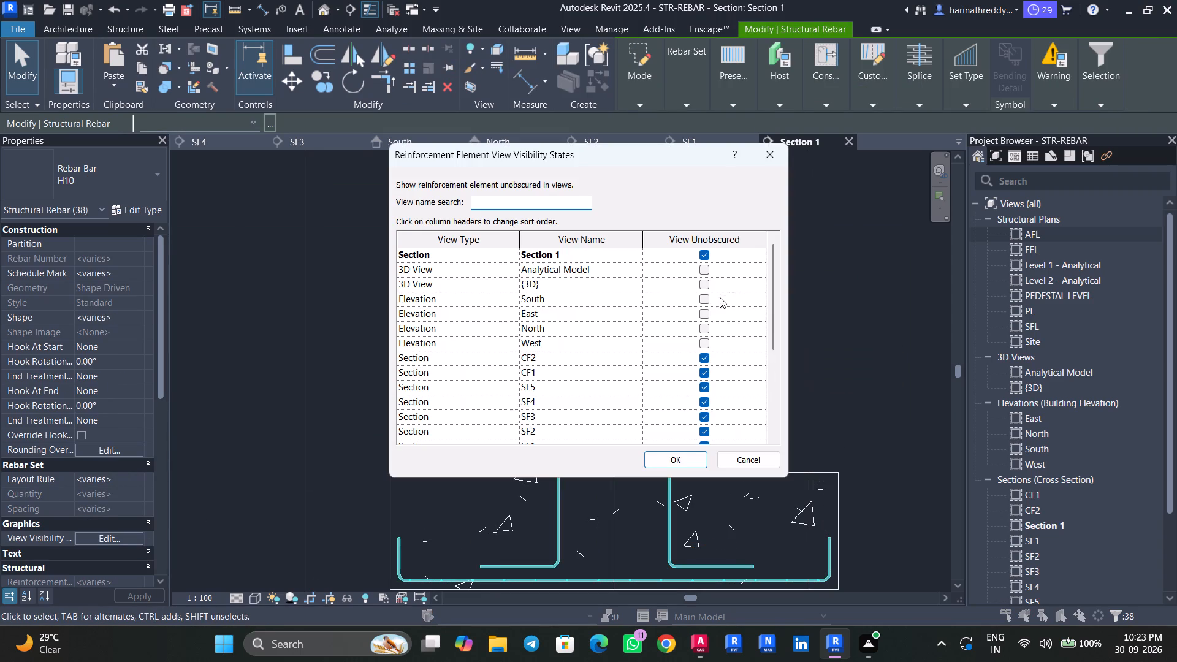
pyautogui.click(704, 284)
pyautogui.click(697, 458)
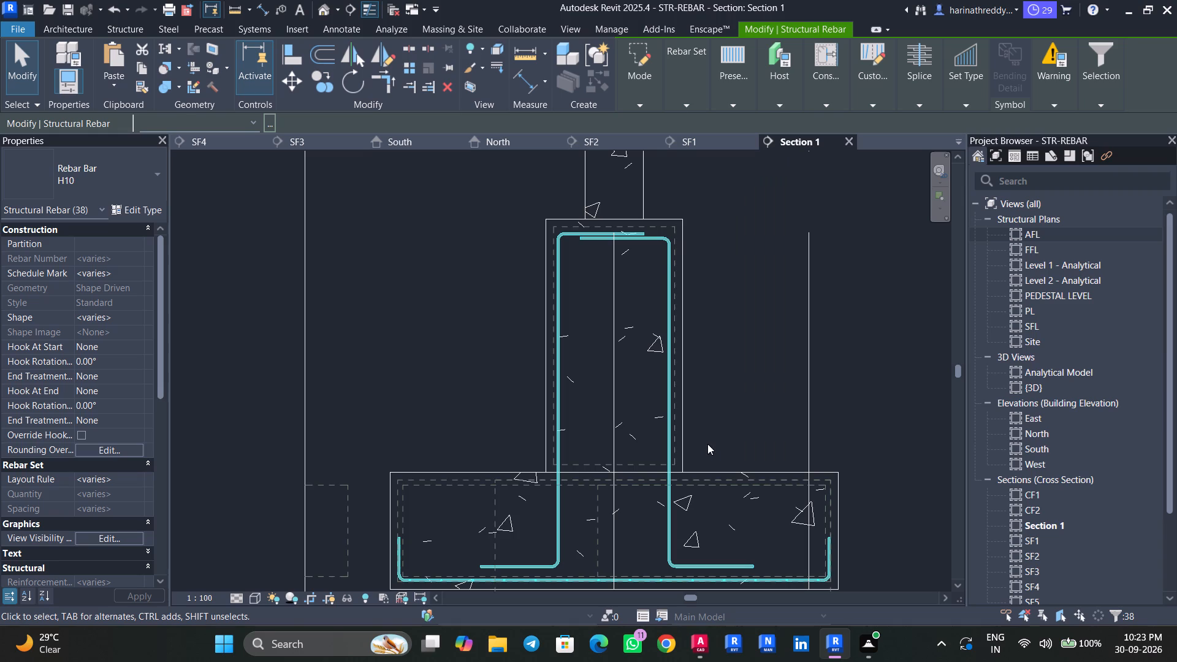
pyautogui.press('Escape')
pyautogui.press('Escape')
pyautogui.press('Escape')
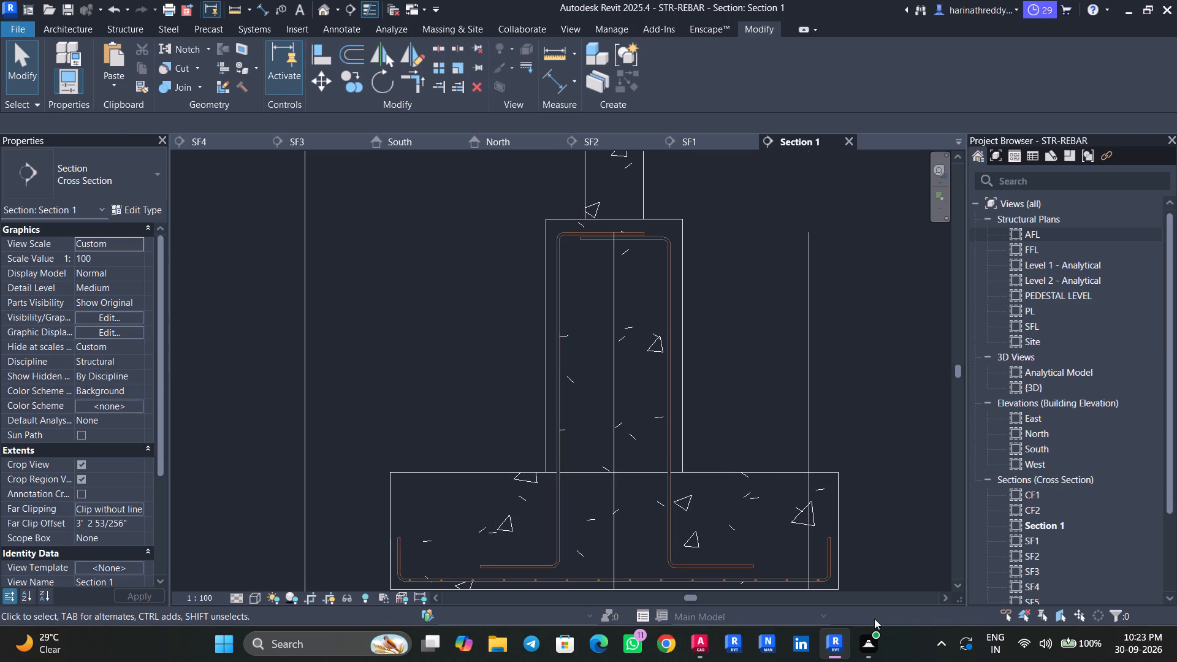
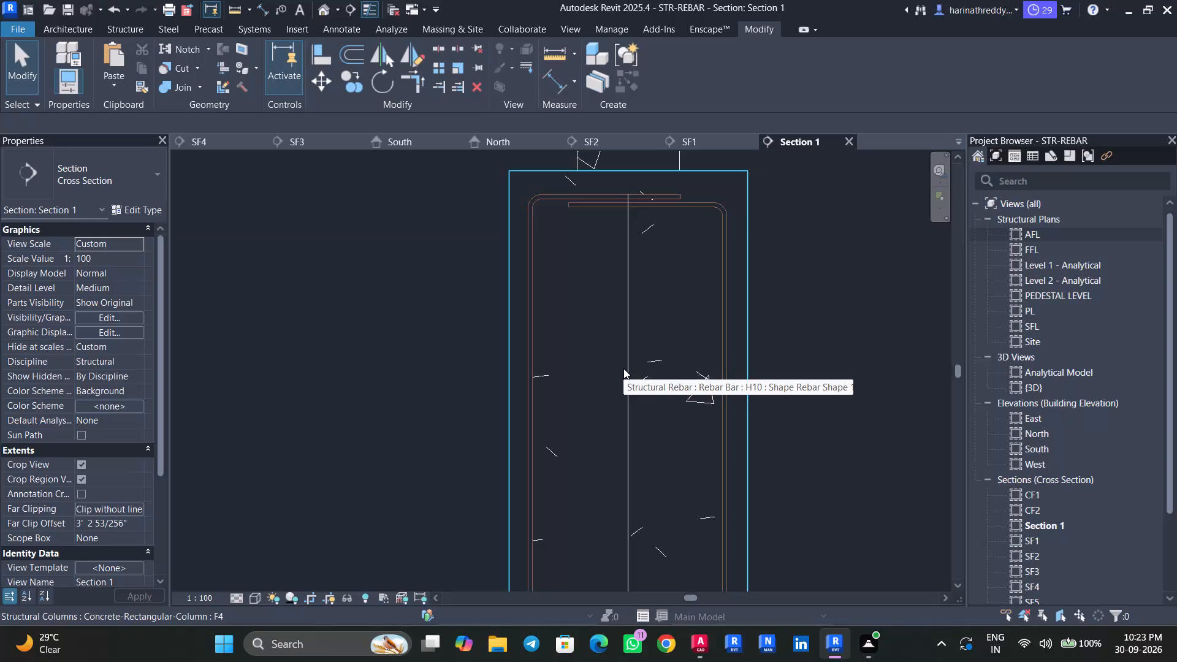
# Place a shape 52 H10 stirrup set at the top of the F4 pedestal, using near cover reference and parallel-to-cover orientation.
pyautogui.scroll(-1, 751, 301)
pyautogui.moveTo(751, 301); pyautogui.dragTo(660, 259, button='middle')
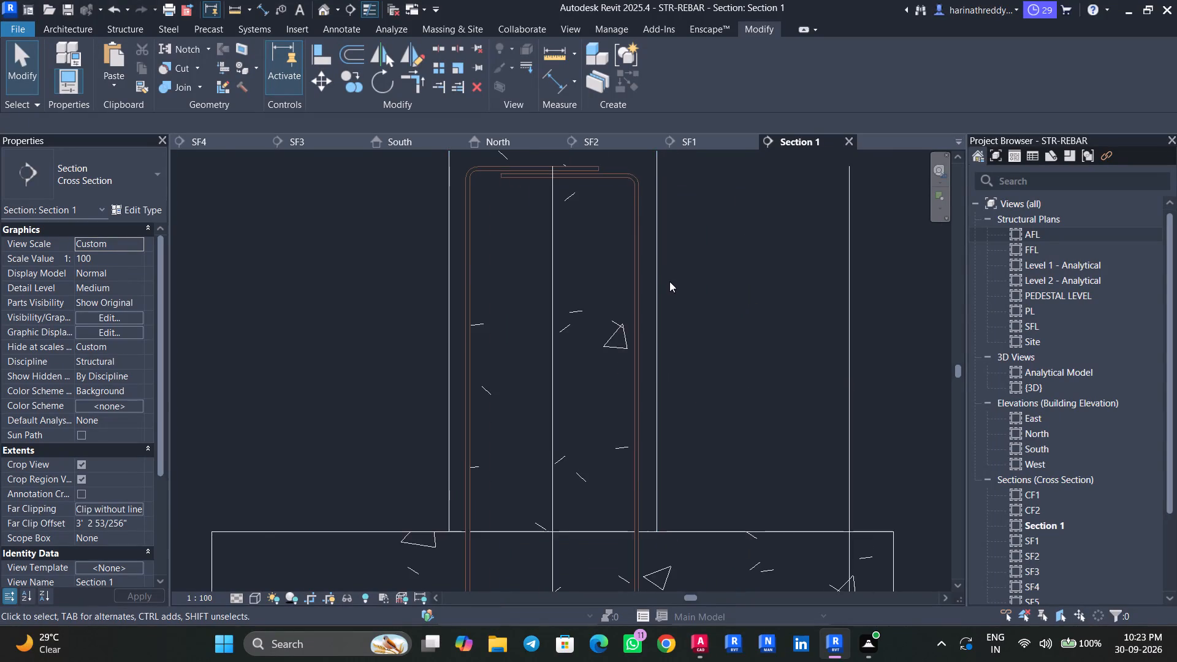
pyautogui.scroll(-2, 669, 281)
pyautogui.click(658, 254)
pyautogui.click(783, 88)
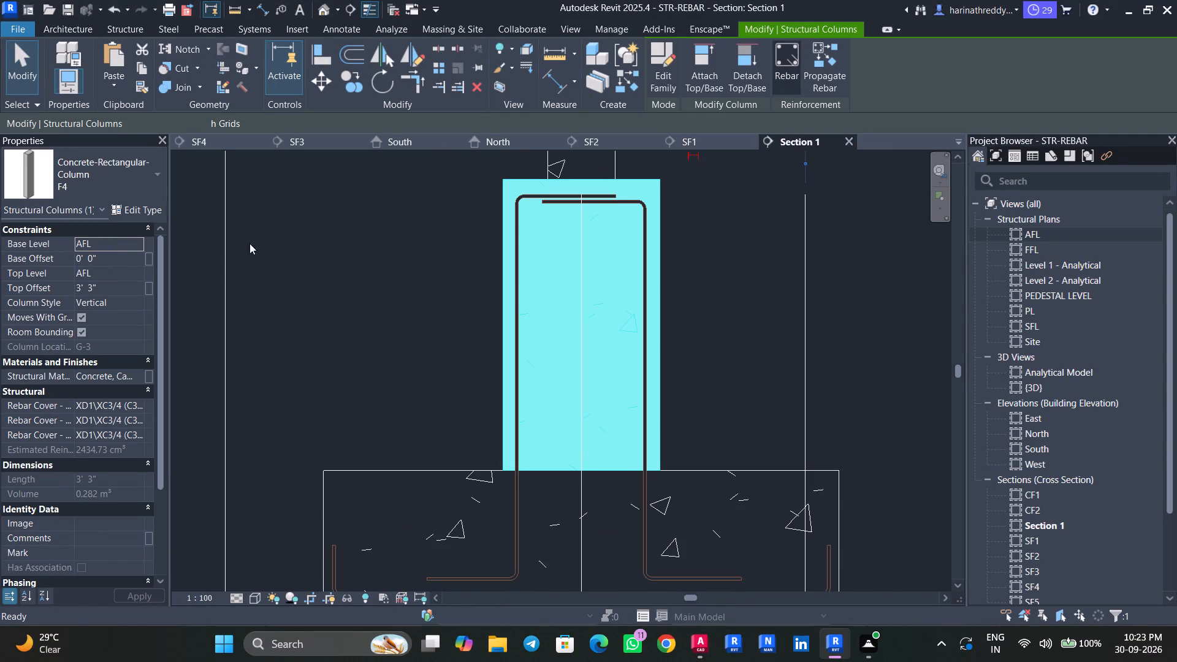
pyautogui.scroll(2, 821, 312)
pyautogui.scroll(-1, 821, 312)
pyautogui.scroll(9, 821, 312)
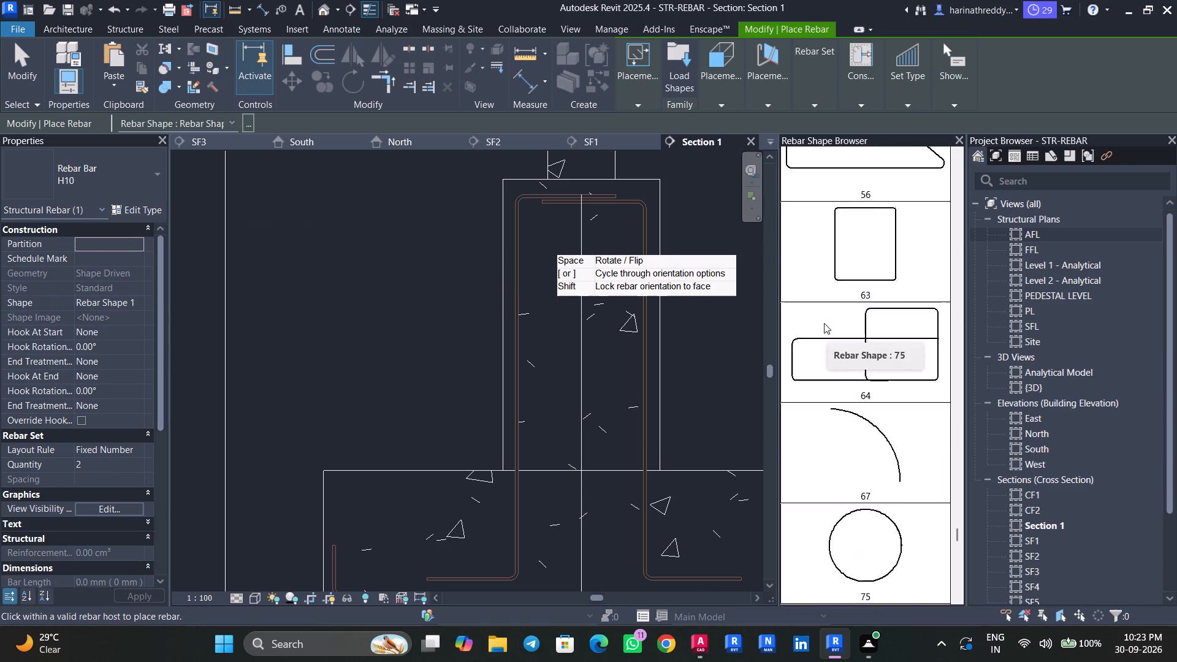
pyautogui.scroll(7, 824, 323)
pyautogui.click(871, 467)
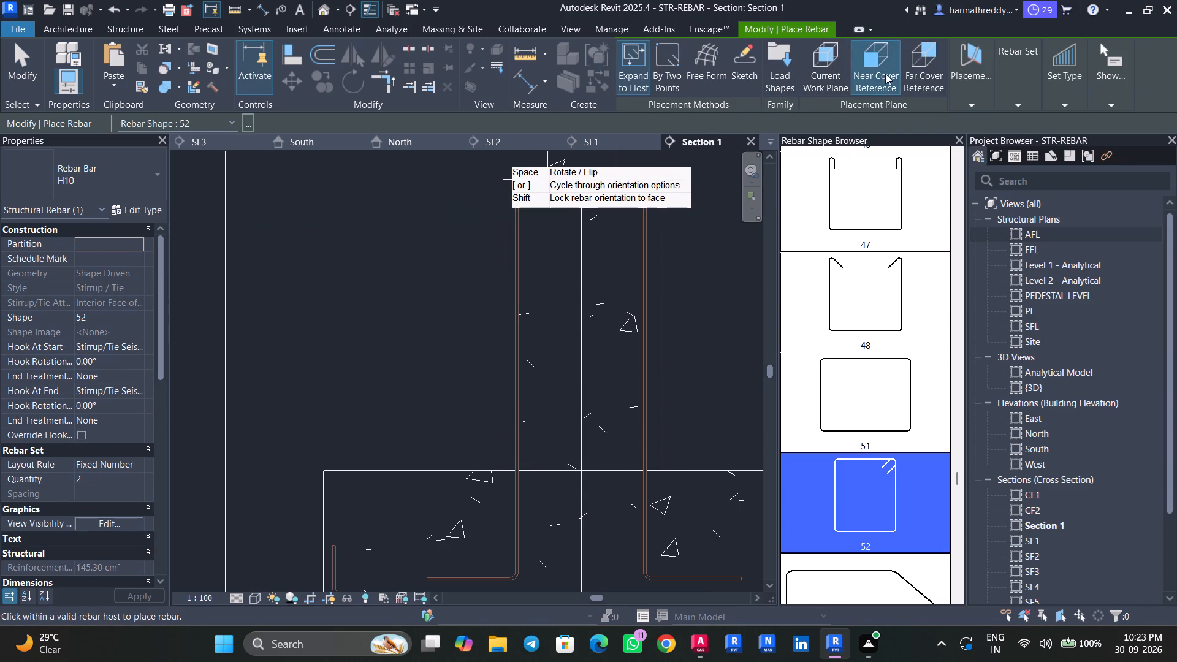
pyautogui.click(959, 98)
pyautogui.click(984, 132)
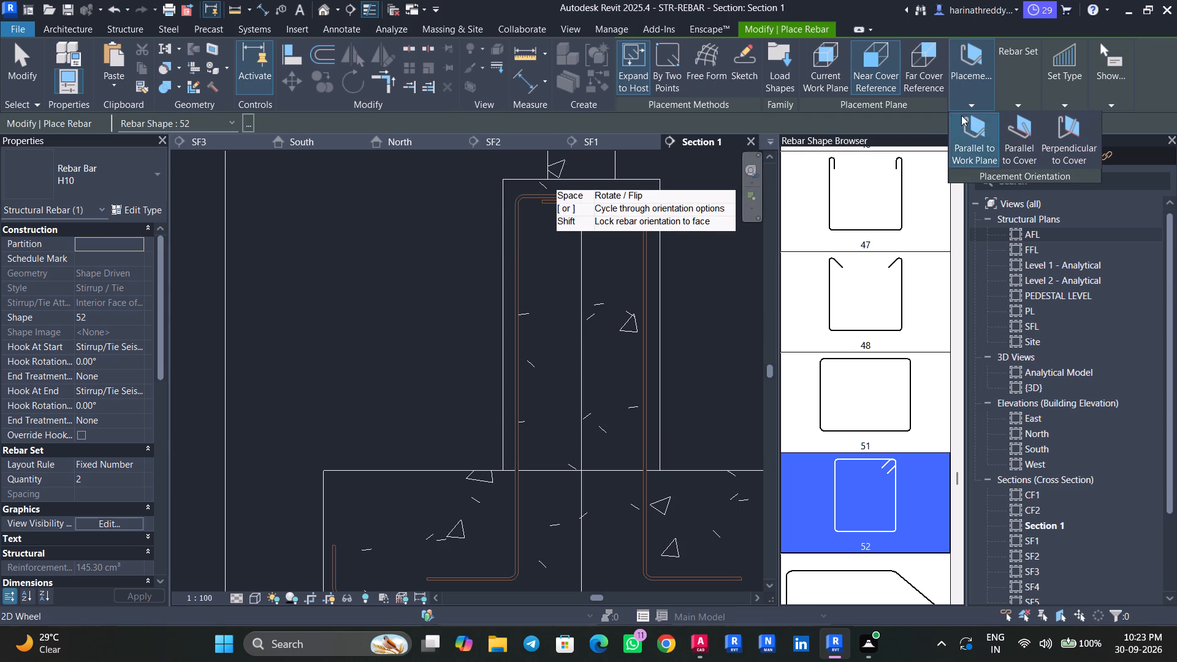
pyautogui.click(1023, 138)
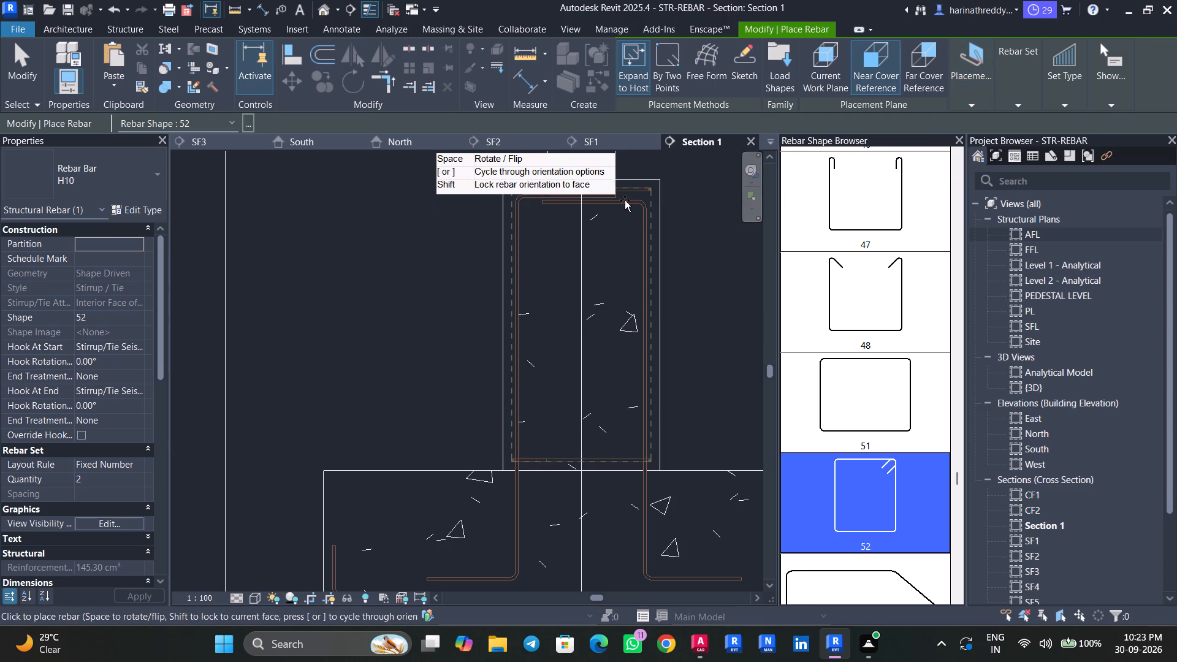
pyautogui.scroll(6, 623, 194)
pyautogui.click(622, 183)
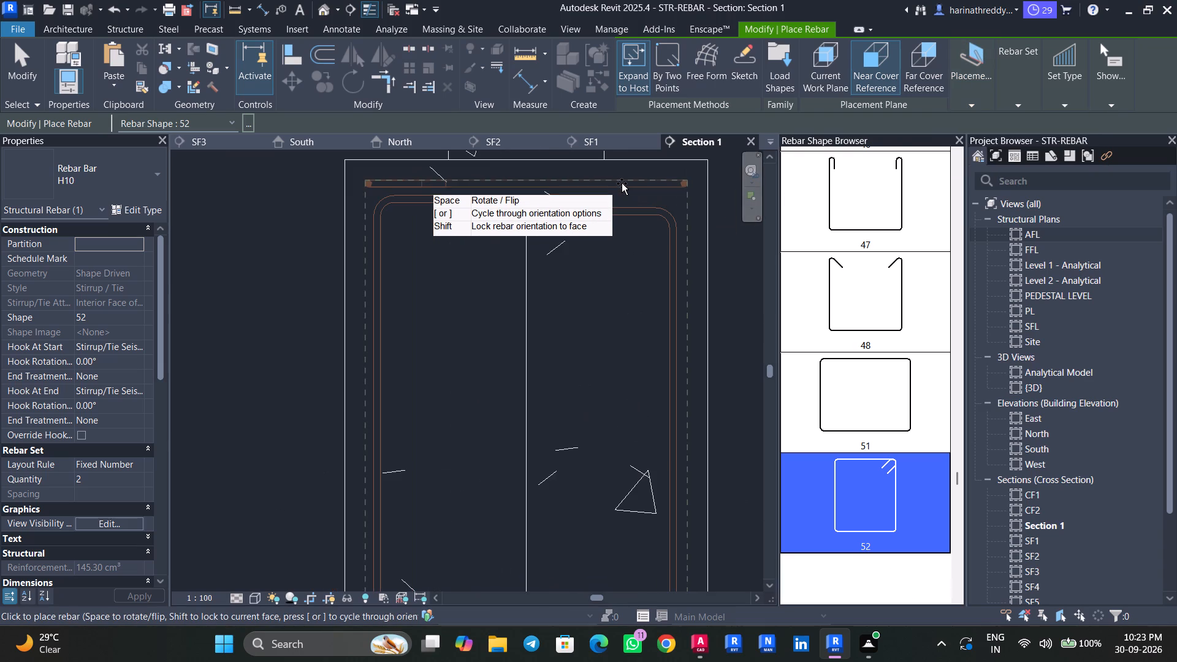
pyautogui.scroll(-5, 622, 183)
pyautogui.press('Escape')
pyautogui.press('Escape')
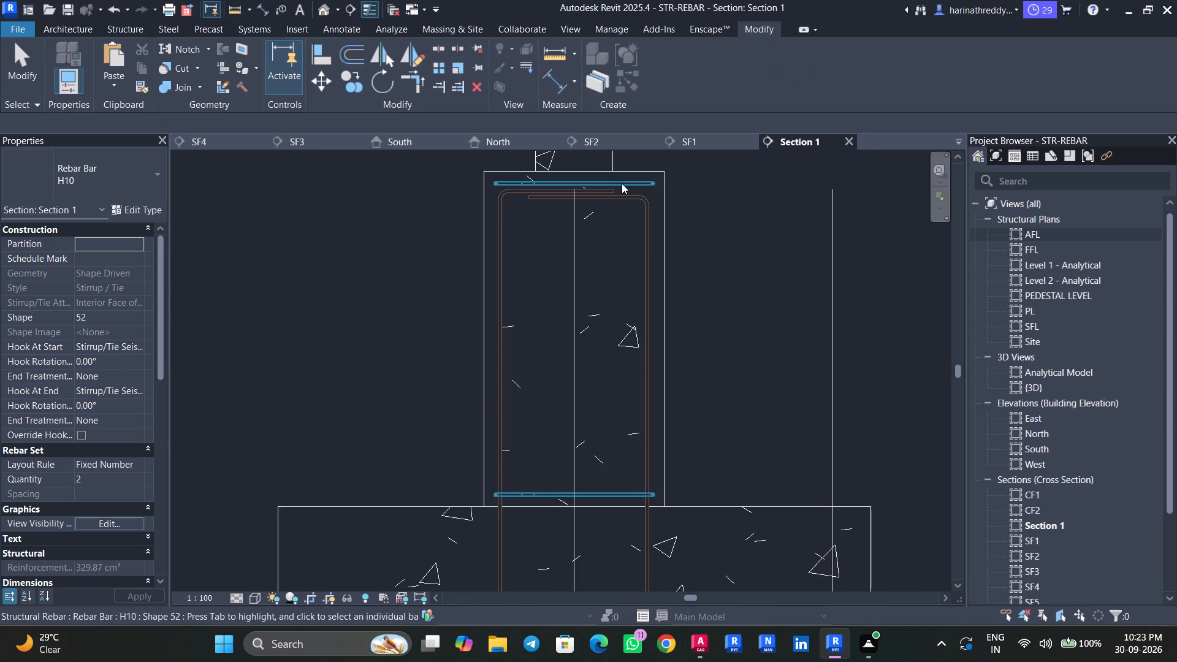
# Change the pedestal stirrup set's bar type to H8.
pyautogui.click(628, 188)
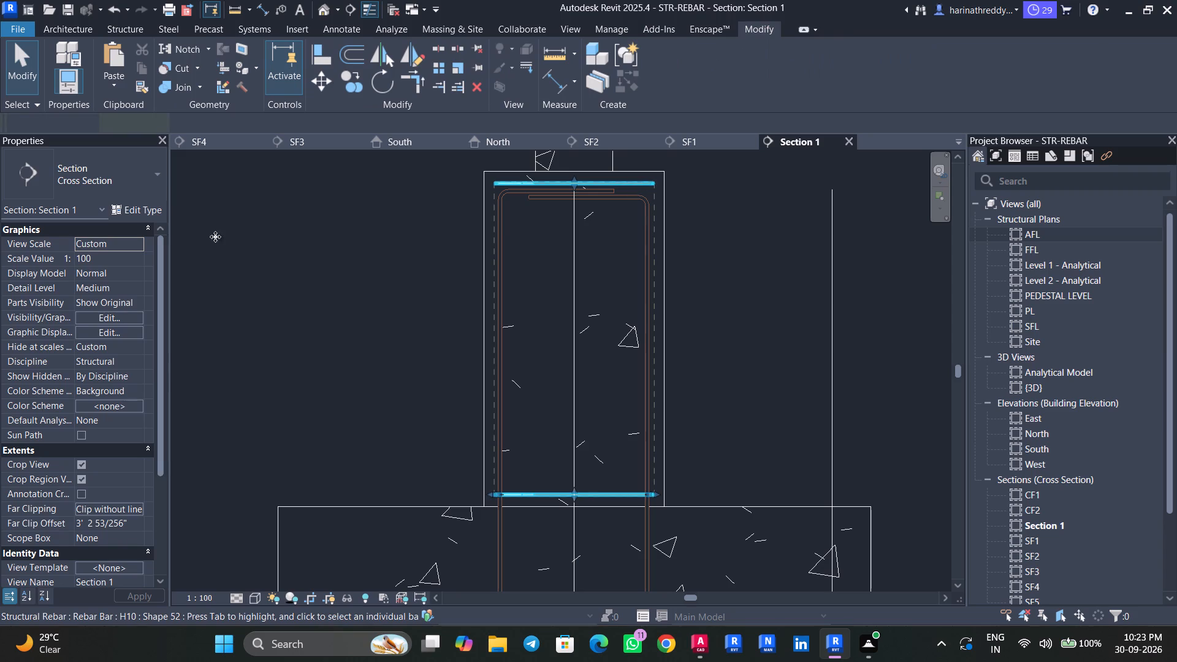
pyautogui.click(126, 173)
pyautogui.click(74, 273)
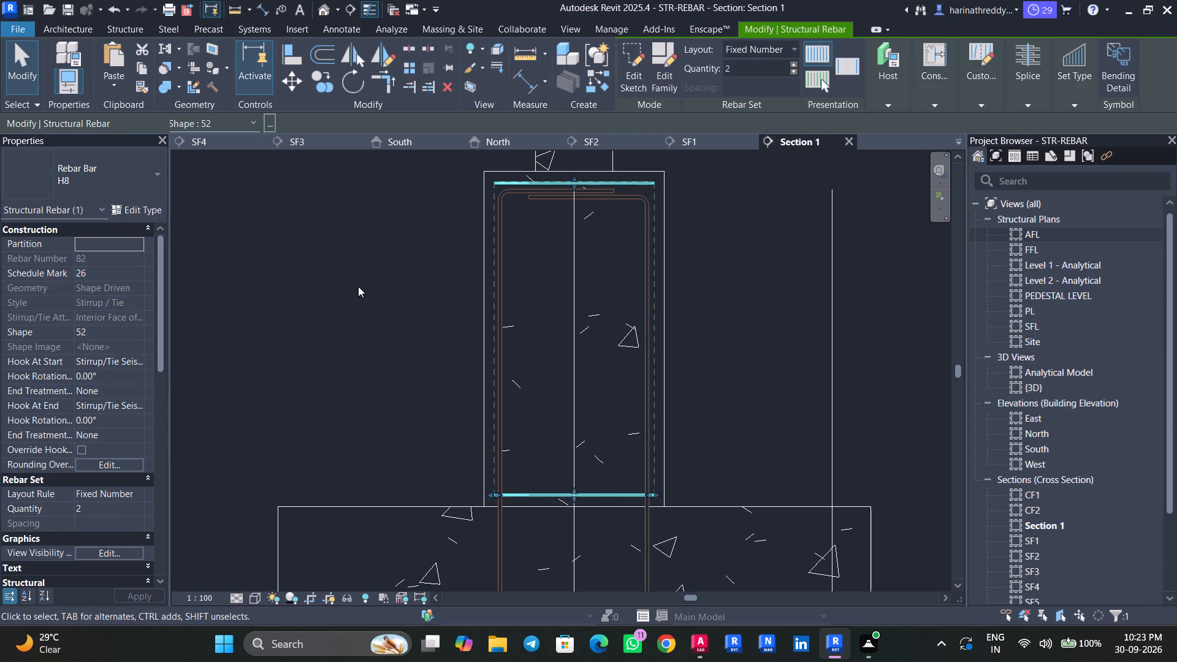
# Set the H8 stirrup set's layout rule to Maximum Spacing with a spacing of 8 inches.
pyautogui.scroll(-3, 706, 295)
pyautogui.moveTo(706, 295); pyautogui.dragTo(697, 277, button='middle')
pyautogui.click(780, 51)
pyautogui.click(783, 103)
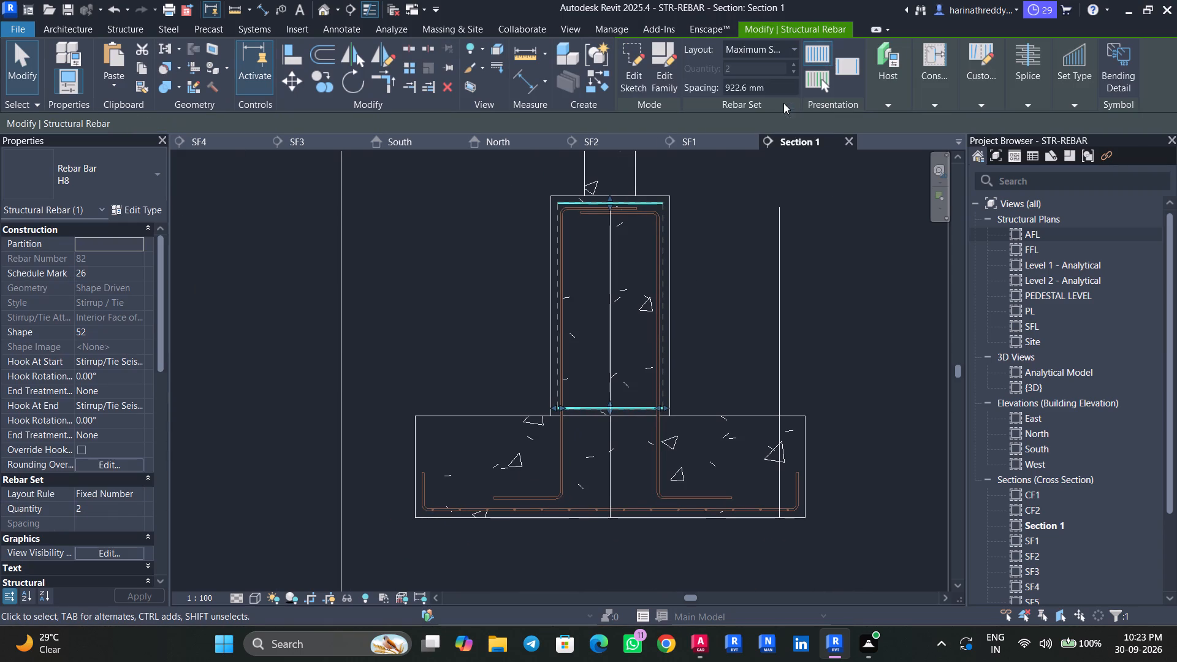
pyautogui.moveTo(773, 86); pyautogui.dragTo(687, 89)
pyautogui.press('8')
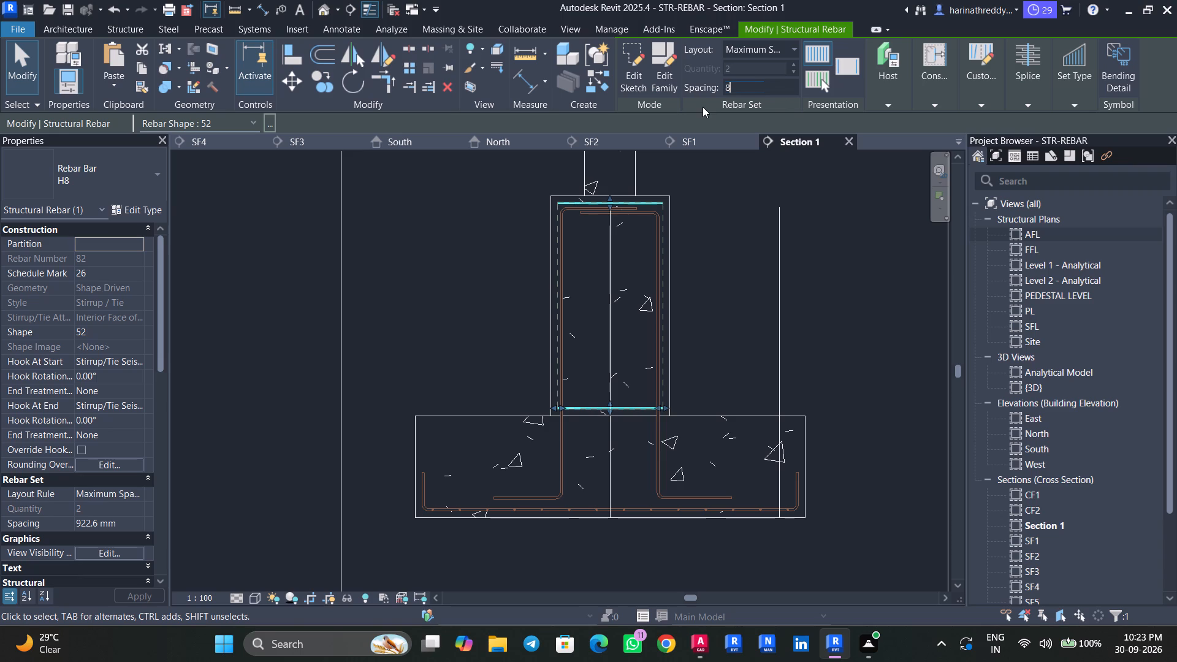
pyautogui.hotkey('shift', '"')
pyautogui.press('Return')
# Extend the H8 stirrup set's lower extent down through the footing to just above the H10 bars' feet.
pyautogui.moveTo(615, 437); pyautogui.dragTo(606, 411, button='middle')
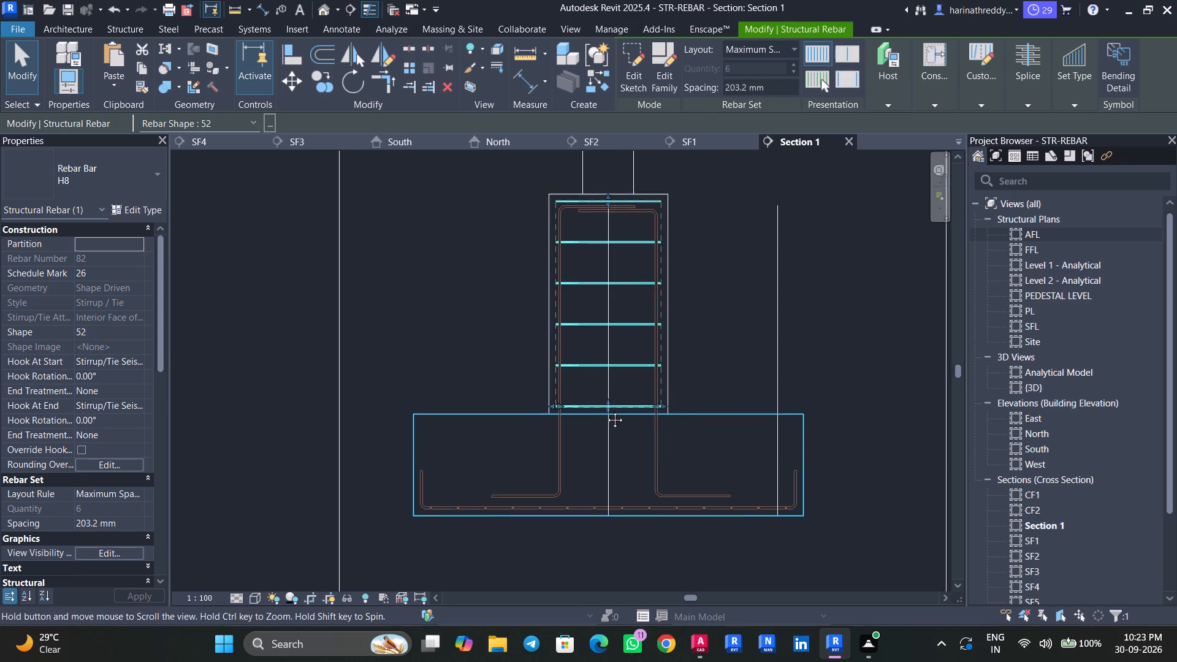
pyautogui.moveTo(606, 411); pyautogui.dragTo(592, 310, button='middle')
pyautogui.scroll(10, 587, 301)
pyautogui.moveTo(604, 248); pyautogui.dragTo(620, 548)
pyautogui.moveTo(624, 541); pyautogui.dragTo(591, 316, button='middle')
pyautogui.moveTo(576, 330); pyautogui.dragTo(576, 344)
pyautogui.scroll(-9, 576, 345)
pyautogui.scroll(1, 576, 340)
pyautogui.scroll(-5, 576, 338)
pyautogui.moveTo(729, 220); pyautogui.dragTo(727, 397, button='middle')
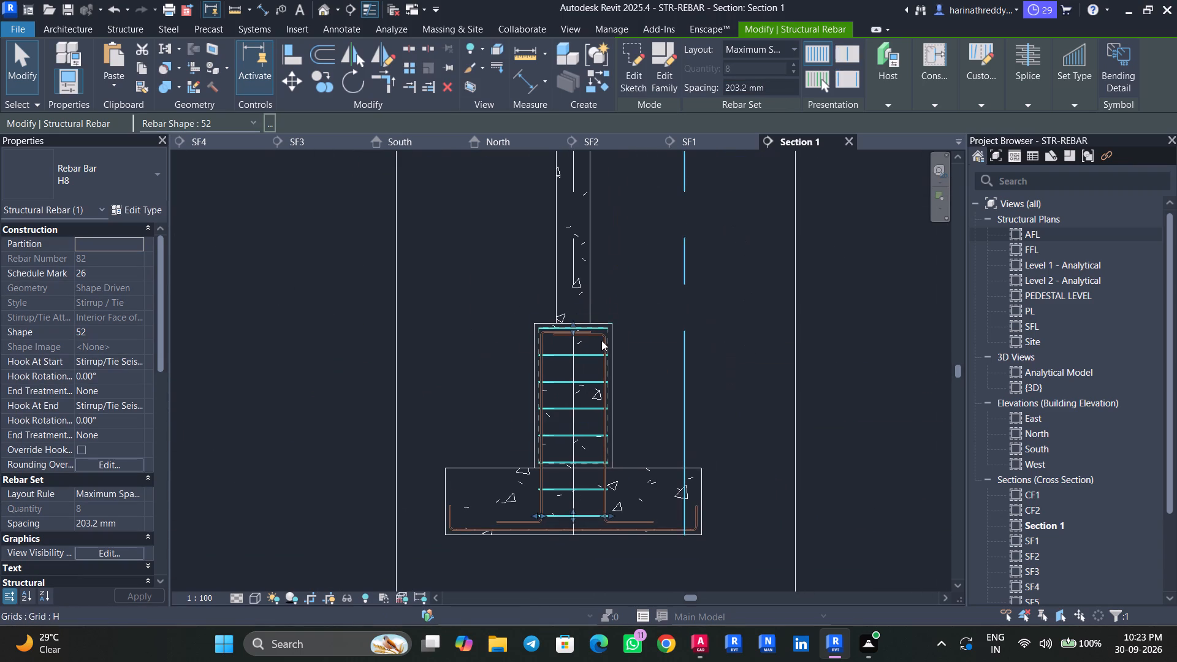
# Lower the H8 stirrup set's upper extent so its first stirrup sits just below the H10 bars' top bends.
pyautogui.scroll(3, 550, 341)
pyautogui.scroll(4, 598, 352)
pyautogui.moveTo(576, 303); pyautogui.dragTo(576, 310)
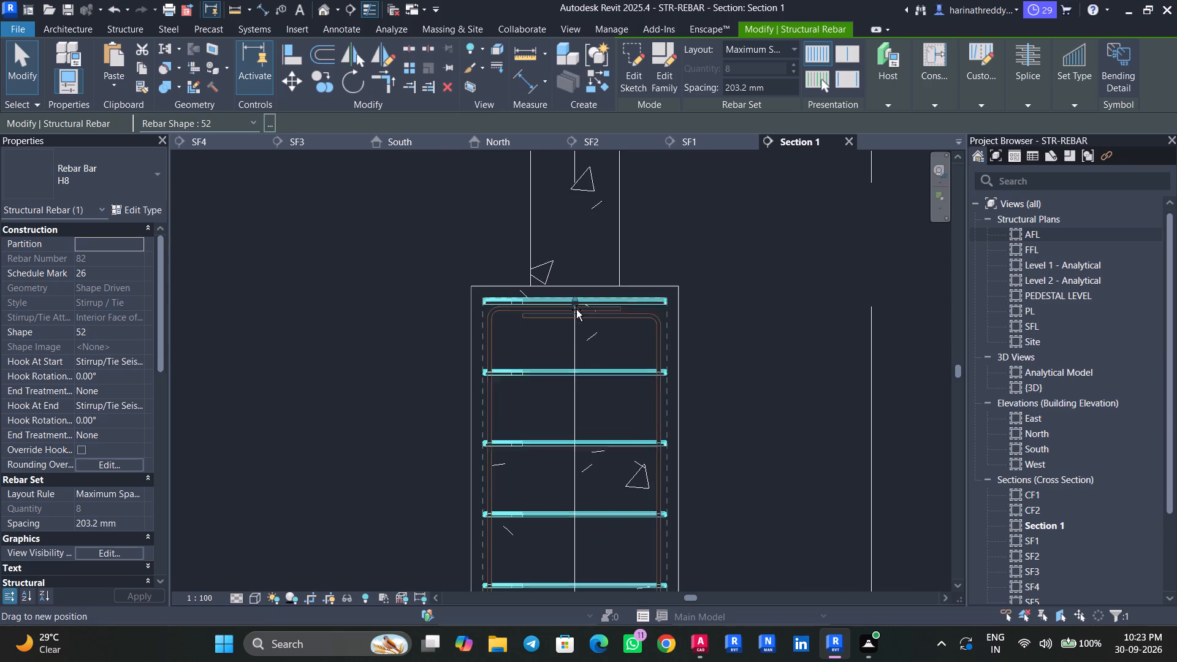
pyautogui.moveTo(576, 310); pyautogui.dragTo(575, 324)
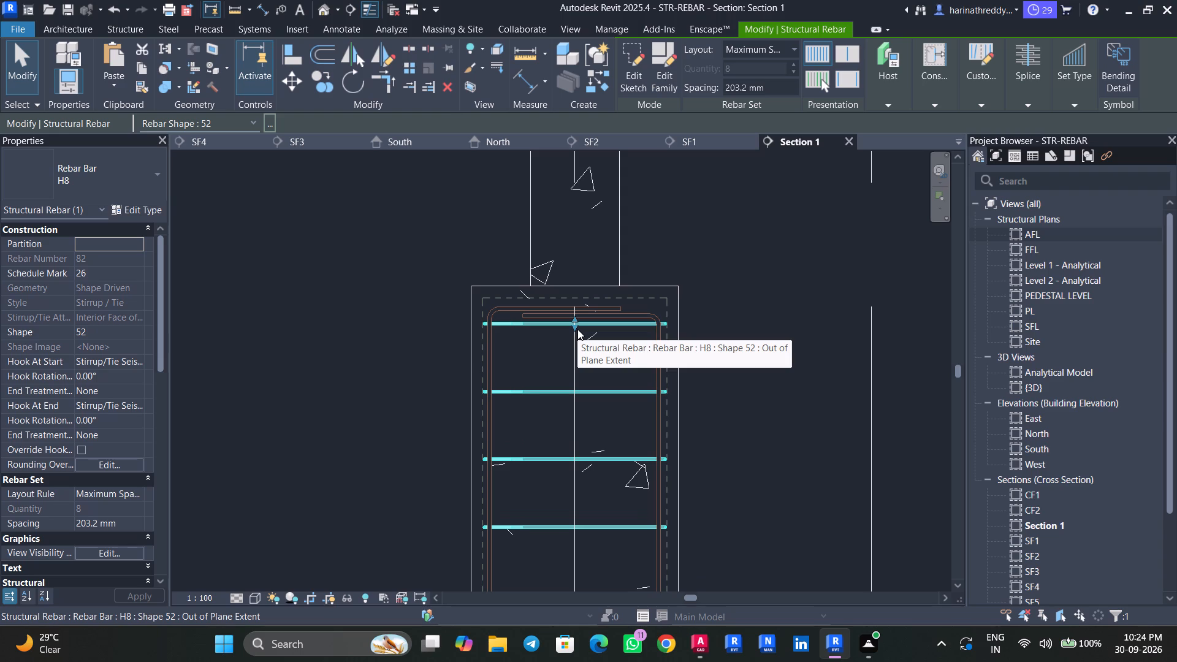
pyautogui.scroll(4, 535, 348)
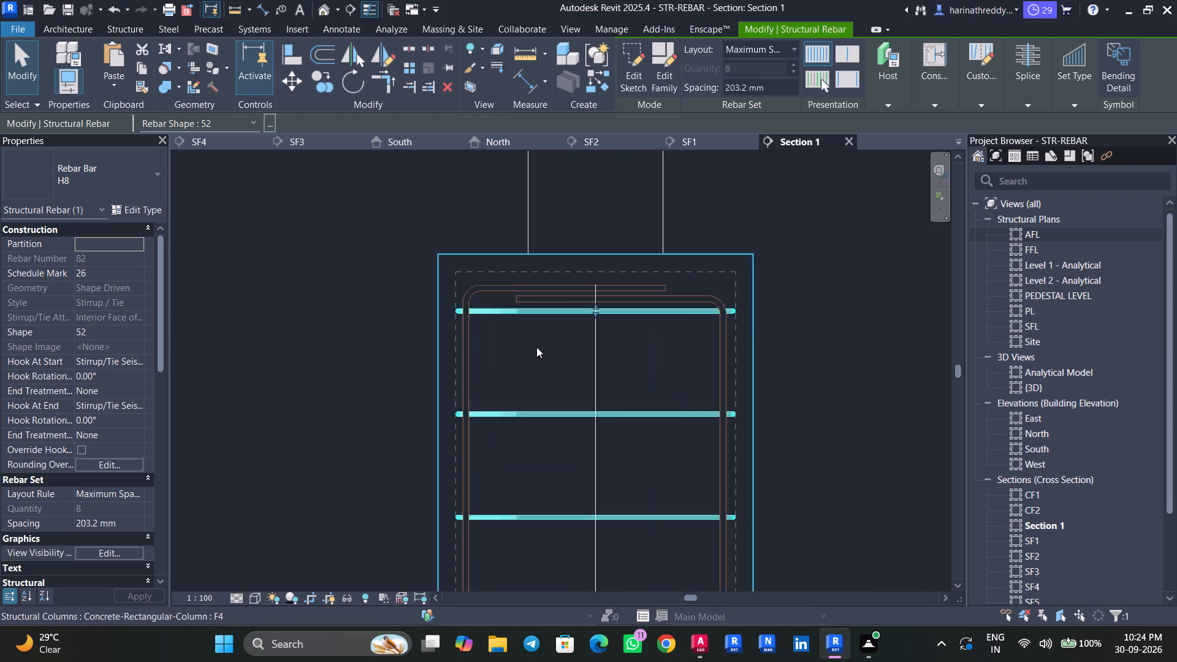
pyautogui.scroll(1, 536, 347)
pyautogui.moveTo(541, 343); pyautogui.dragTo(449, 392, button='middle')
pyautogui.press('Escape')
pyautogui.press('Escape')
pyautogui.press('Escape')
# Select all H8 rebar instances and set them to show unobscured in the {3D} view.
pyautogui.scroll(-7, 448, 393)
pyautogui.moveTo(449, 393); pyautogui.dragTo(458, 295, button='middle')
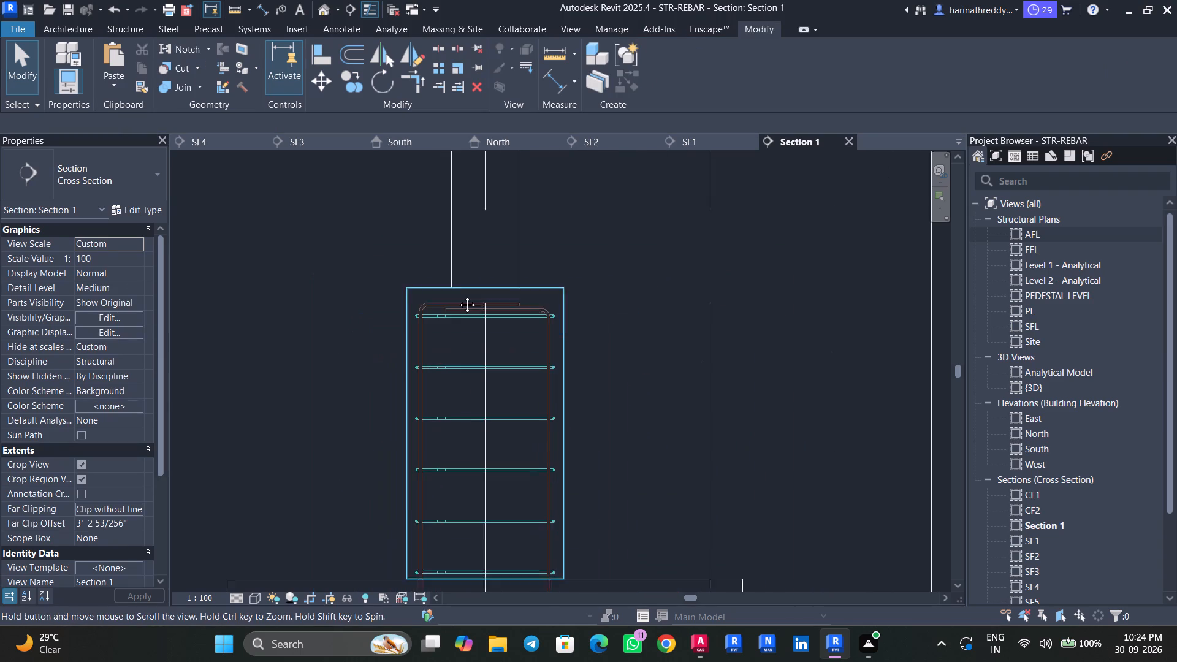
pyautogui.moveTo(458, 295); pyautogui.dragTo(458, 268, button='middle')
pyautogui.click(528, 306)
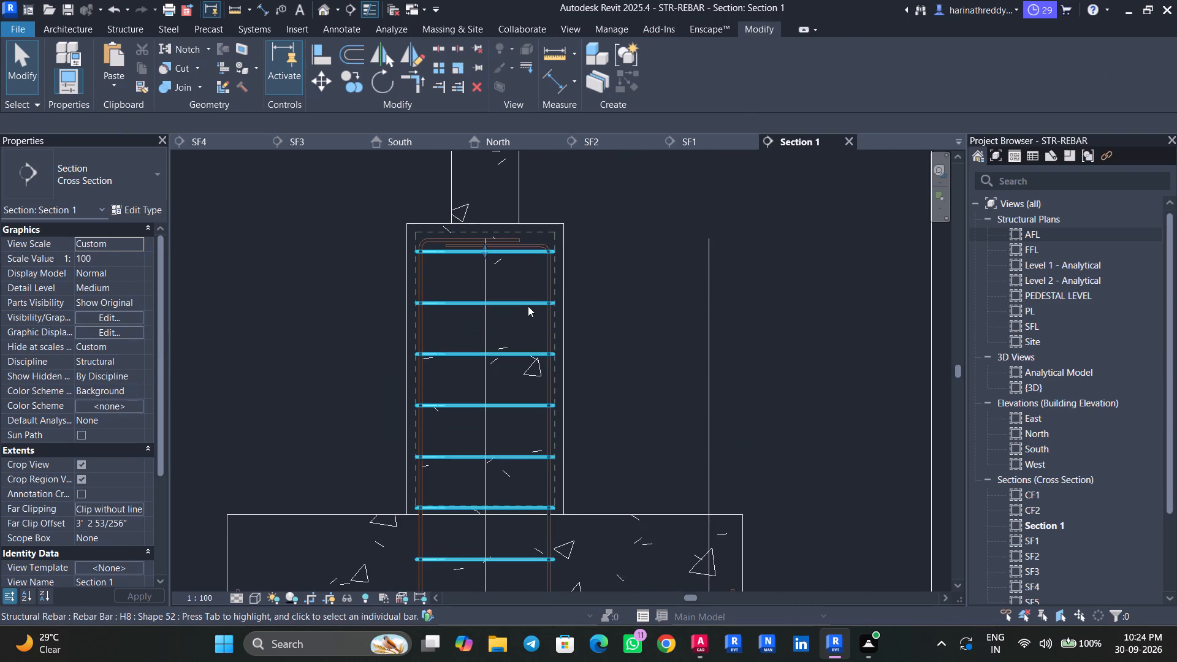
pyautogui.write('SA')
pyautogui.click(108, 542)
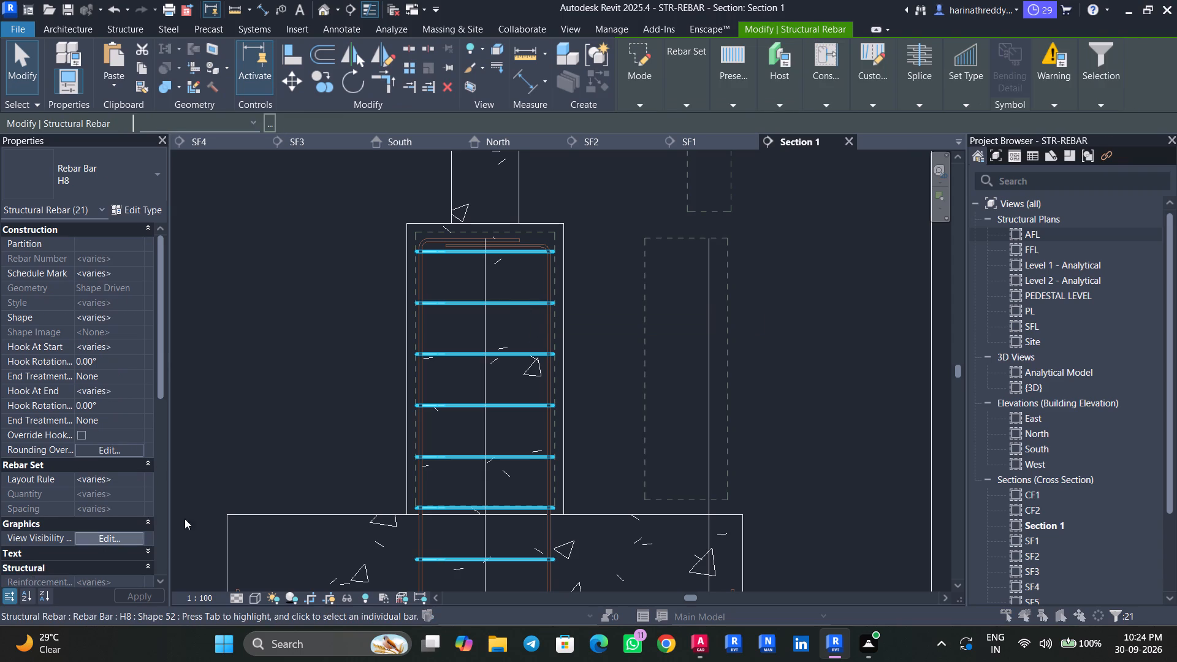
pyautogui.click(704, 287)
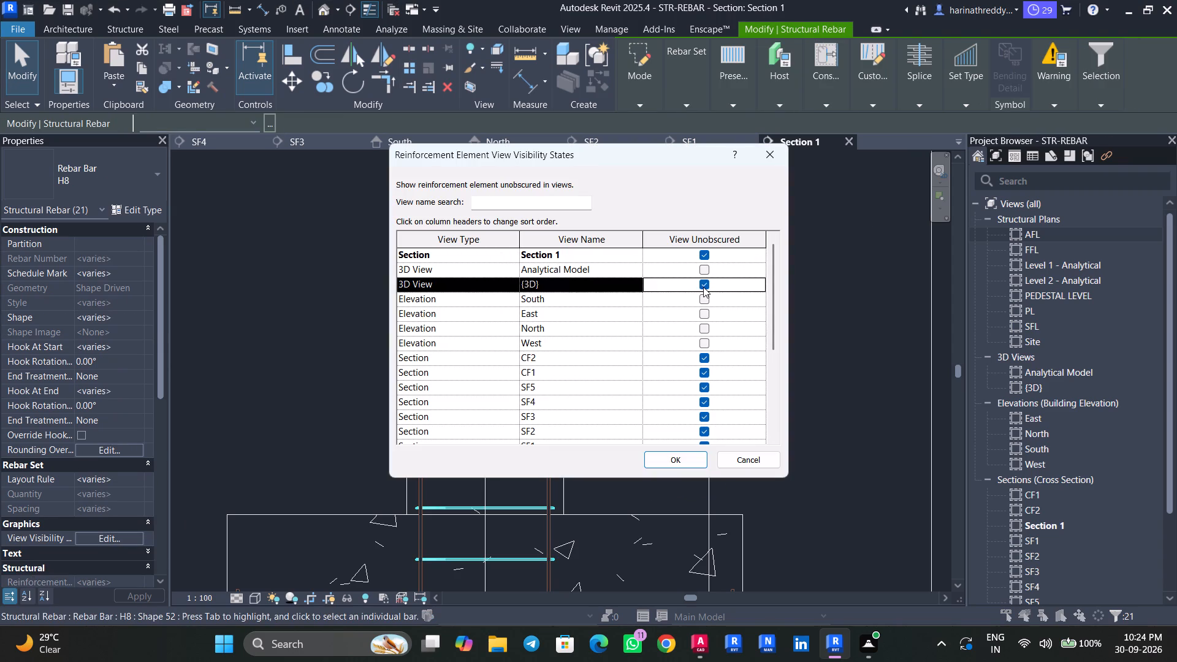
pyautogui.click(698, 465)
pyautogui.scroll(1, 718, 324)
pyautogui.press('Escape')
pyautogui.press('Escape')
pyautogui.press('Escape')
pyautogui.press('Escape')
# Examine the H10 bars and H8 stirrups against the F4 pedestal's edges and the column above it.
pyautogui.scroll(-6, 695, 327)
pyautogui.scroll(1, 695, 318)
pyautogui.scroll(-2, 695, 318)
pyautogui.scroll(9, 617, 277)
pyautogui.click(662, 283)
pyautogui.press('Escape')
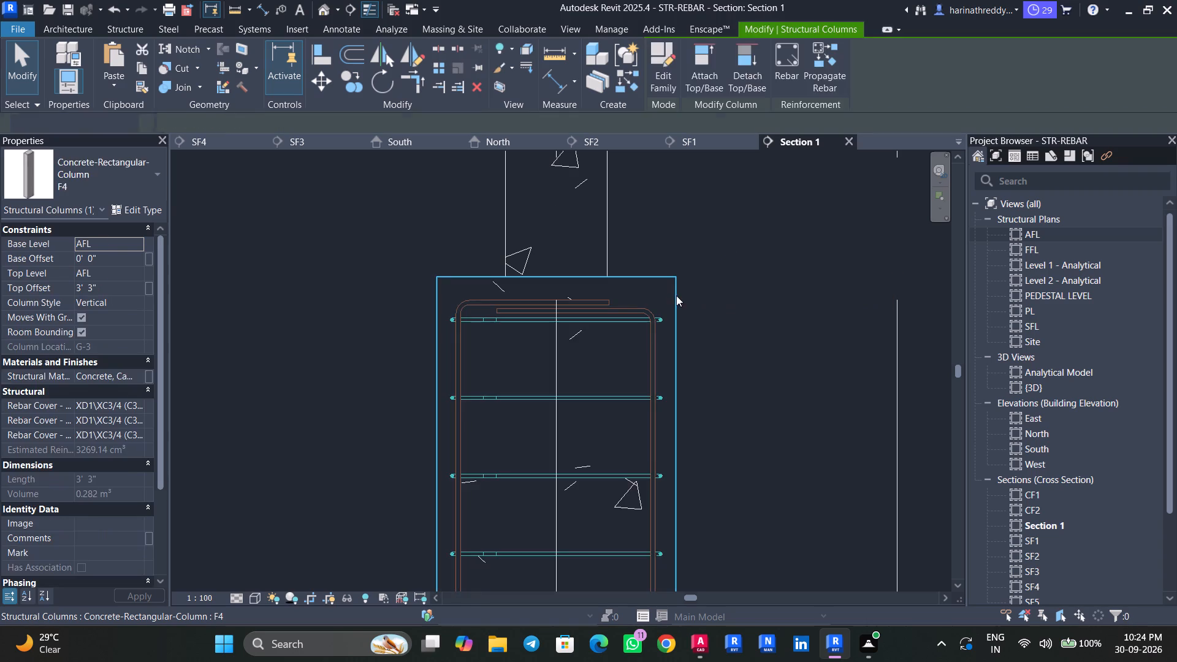
pyautogui.click(677, 297)
pyautogui.scroll(1, 563, 330)
pyautogui.scroll(-1, 563, 330)
pyautogui.scroll(3, 563, 330)
pyautogui.press('Escape')
pyautogui.click(579, 299)
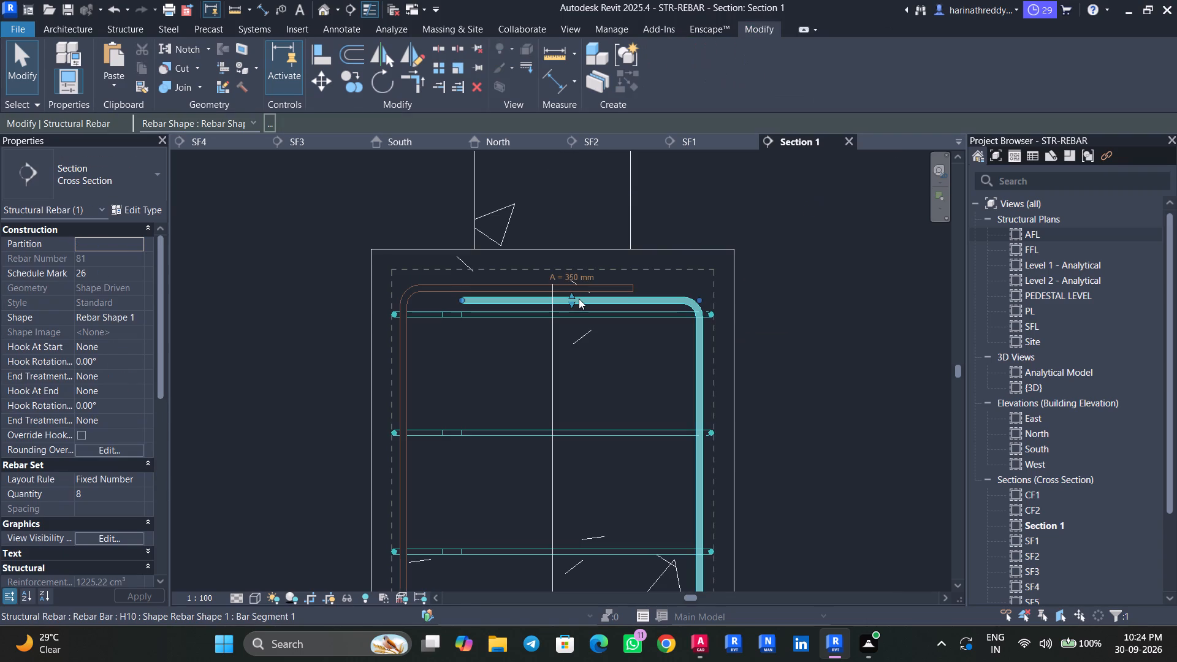
pyautogui.press('Escape')
pyautogui.press('Escape')
pyautogui.press('Escape')
pyautogui.scroll(-2, 577, 316)
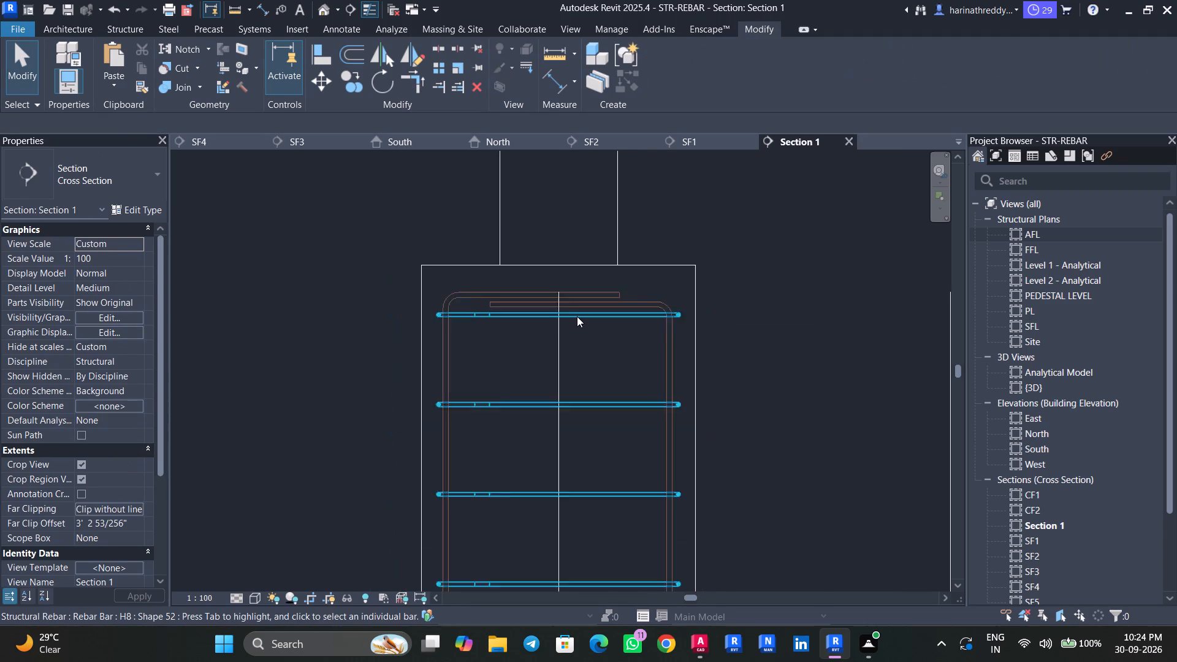
pyautogui.scroll(-9, 577, 316)
pyautogui.click(590, 271)
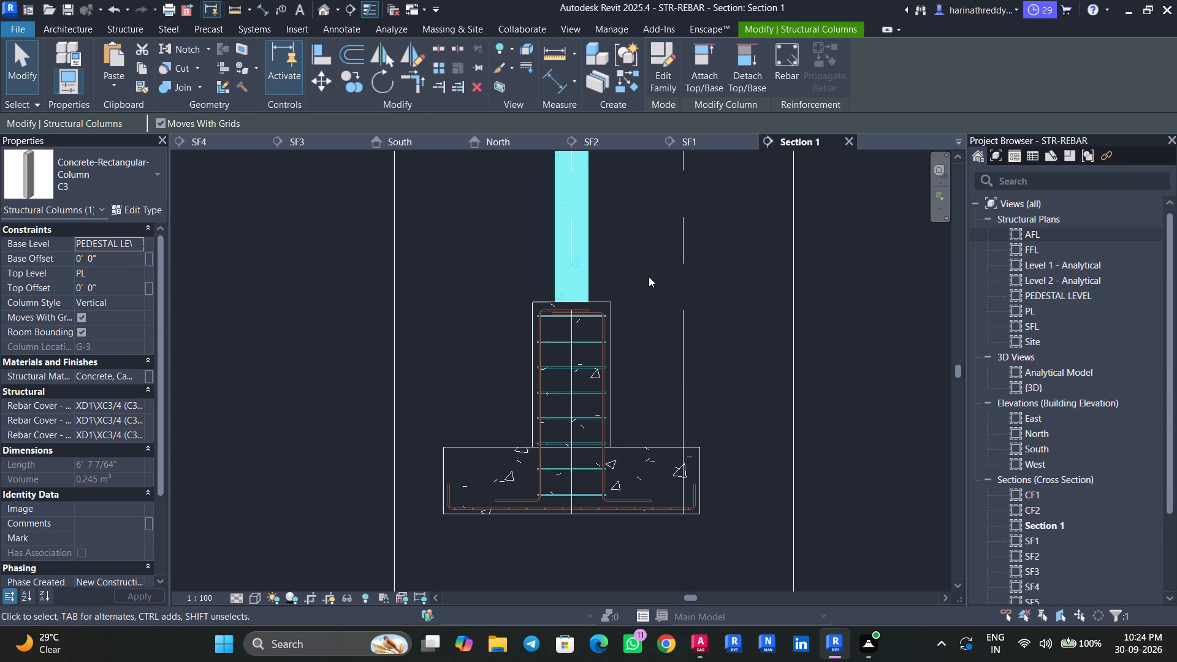
pyautogui.moveTo(658, 241); pyautogui.dragTo(647, 289, button='middle')
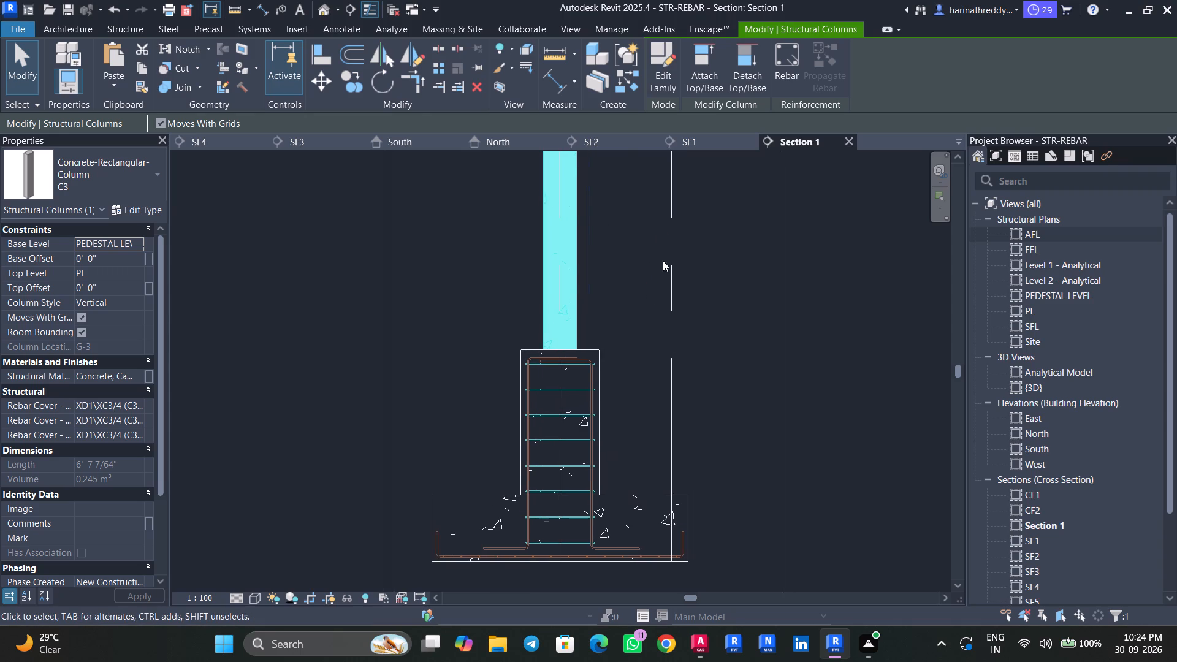
pyautogui.press('Escape')
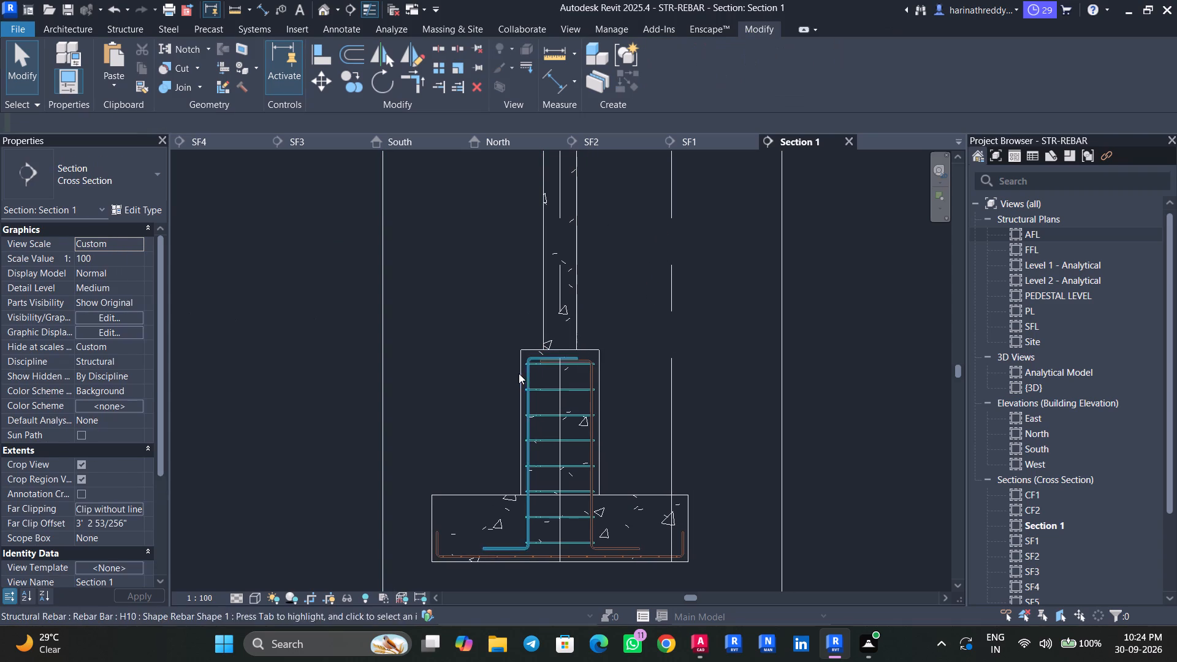
# Set the F4 pedestal's rebar cover to the PEDESTAL cover setting.
pyautogui.click(519, 373)
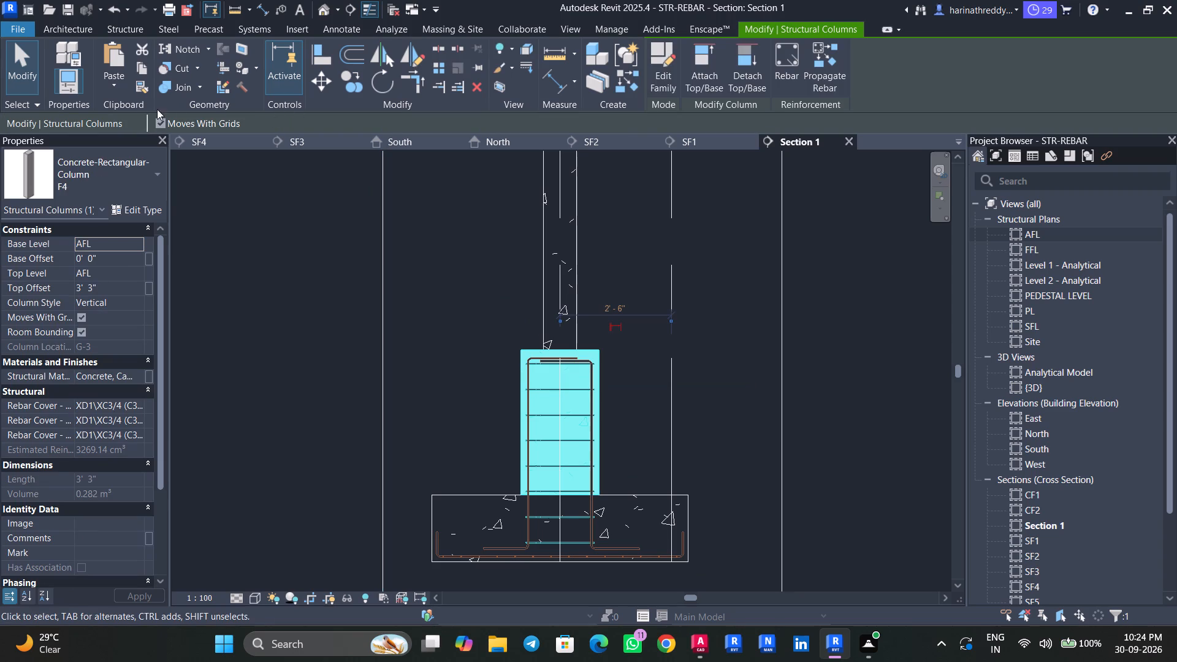
pyautogui.click(133, 29)
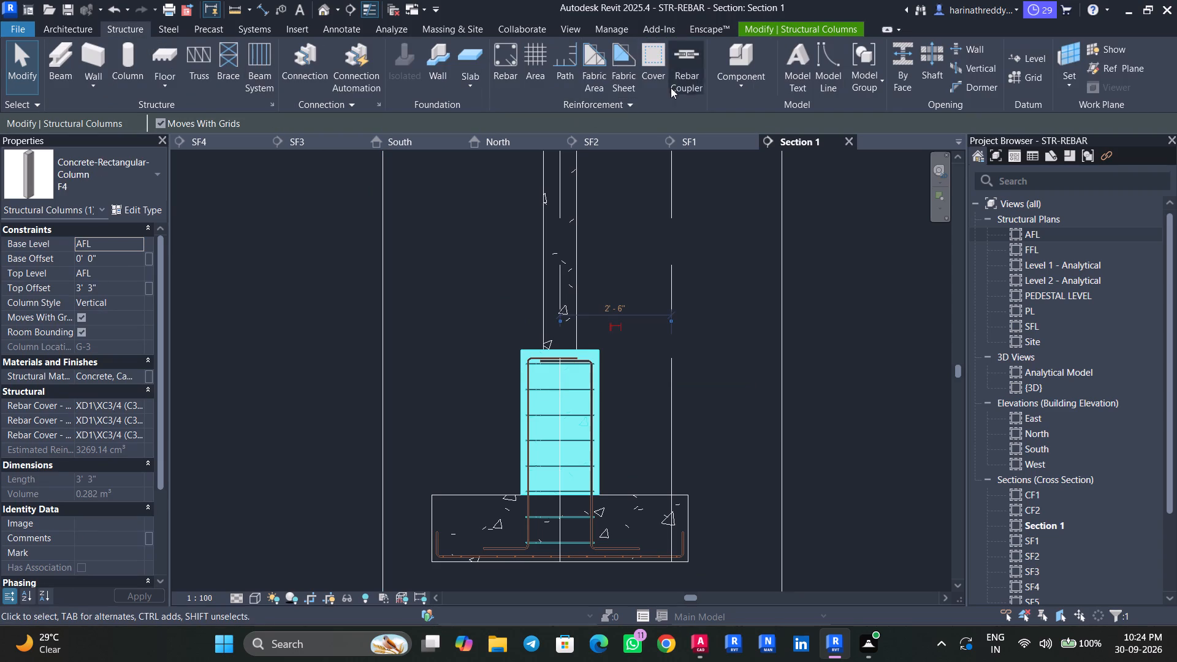
pyautogui.click(655, 79)
pyautogui.scroll(5, 507, 357)
pyautogui.click(531, 354)
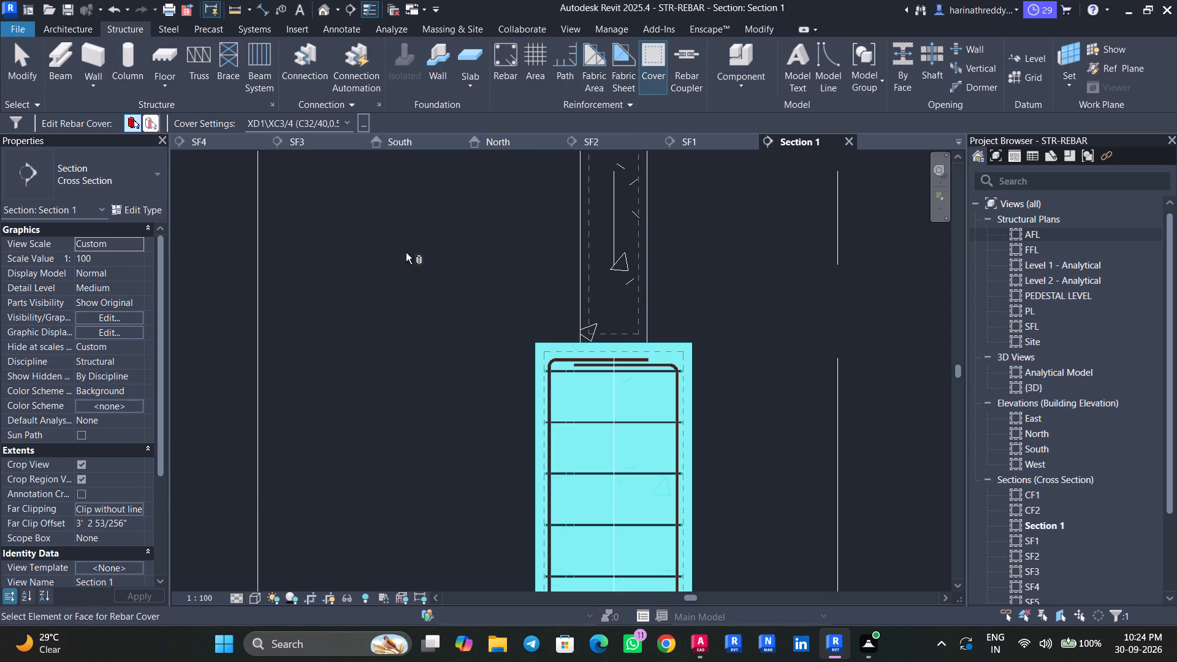
pyautogui.click(303, 128)
pyautogui.scroll(12, 289, 179)
pyautogui.scroll(-1, 292, 178)
pyautogui.scroll(1, 292, 178)
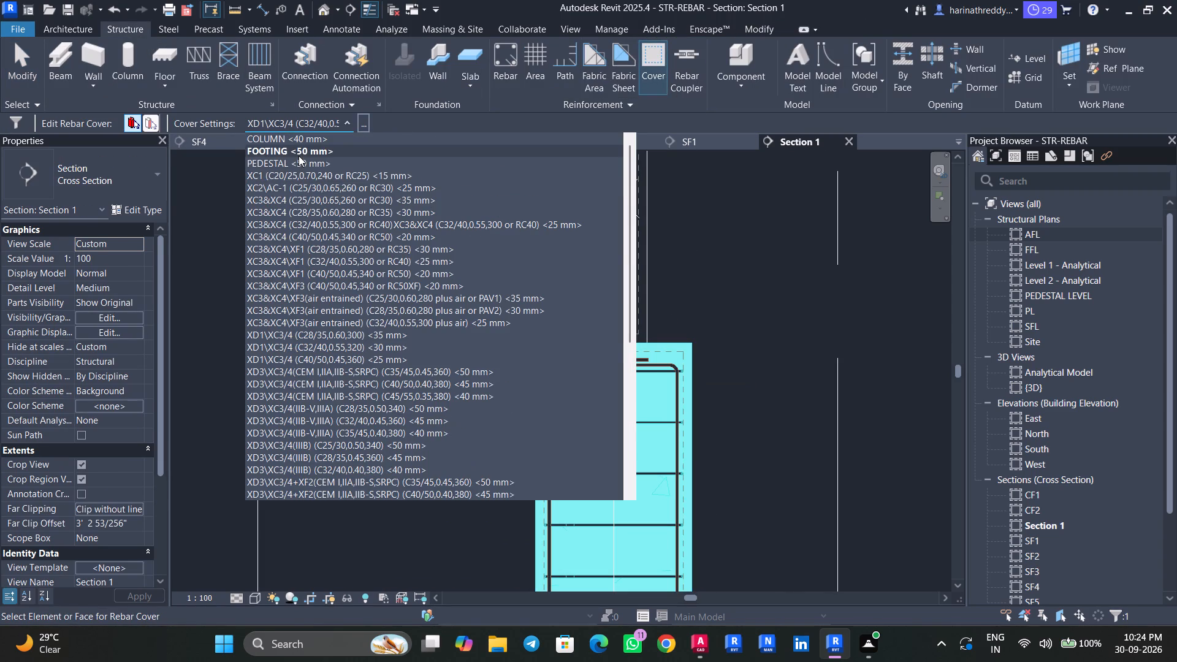
pyautogui.click(297, 167)
pyautogui.press('Escape')
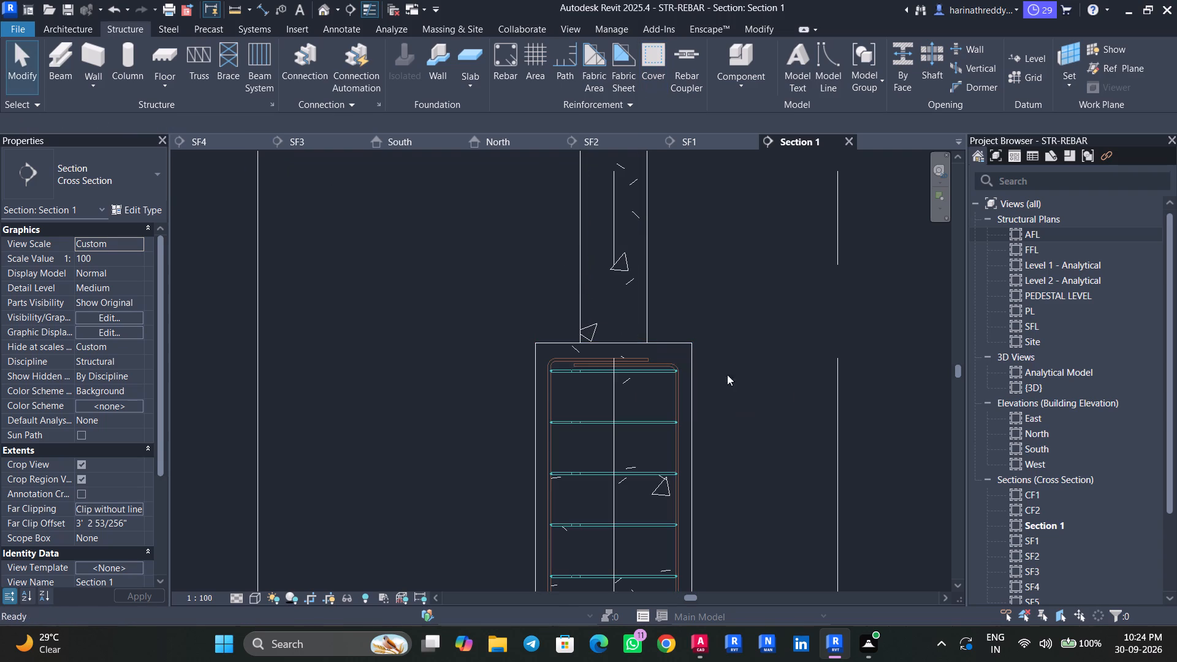
pyautogui.press('Escape')
# Nudge the left H10 pedestal bar inward so its vertical leg sits inside the H8 stirrups.
pyautogui.click(697, 351)
pyautogui.scroll(5, 664, 393)
pyautogui.press('Escape')
pyautogui.click(649, 356)
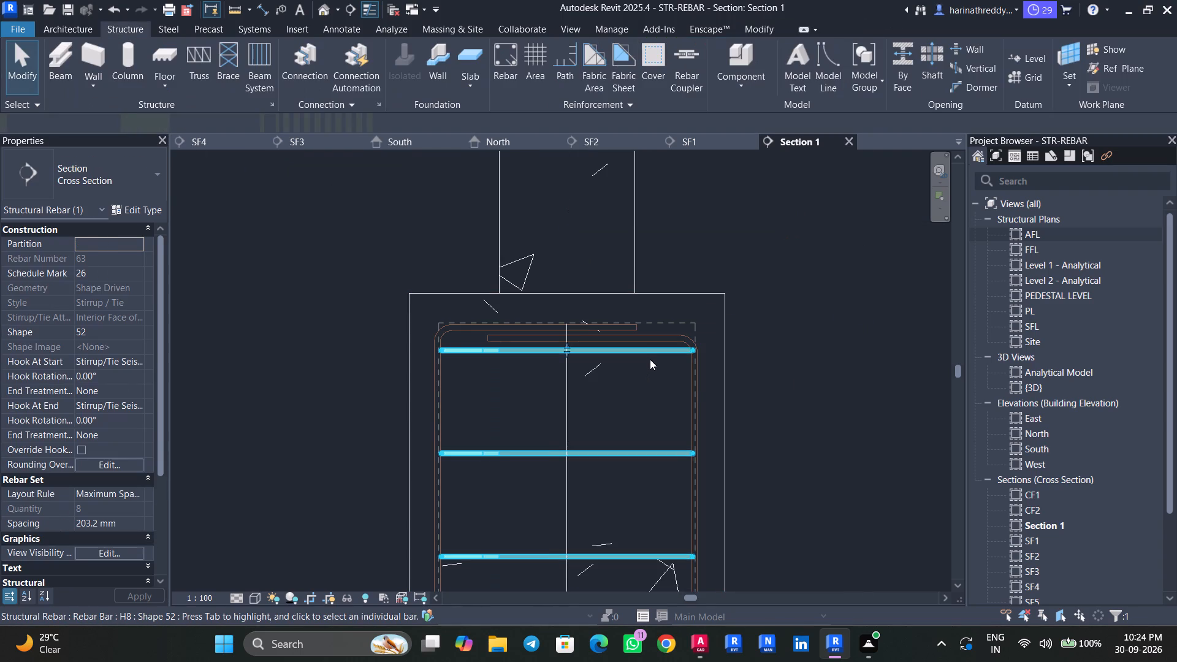
pyautogui.scroll(4, 438, 422)
pyautogui.press('Escape')
pyautogui.click(437, 411)
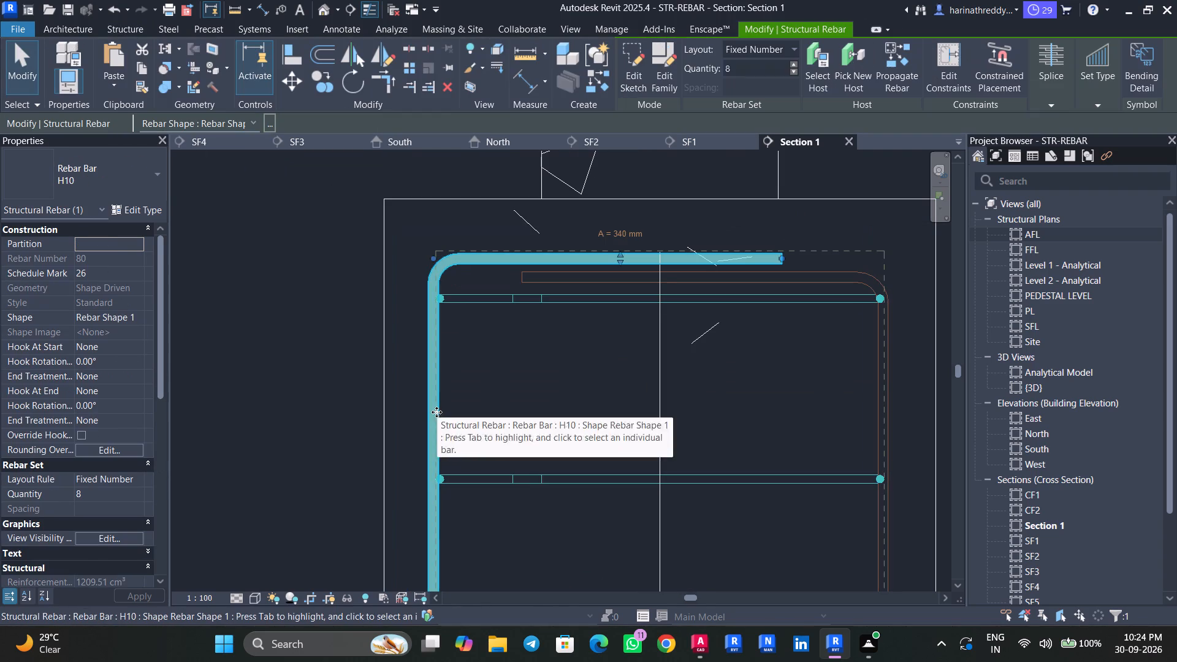
pyautogui.press('Right')
pyautogui.press('Right')
pyautogui.press('Right')
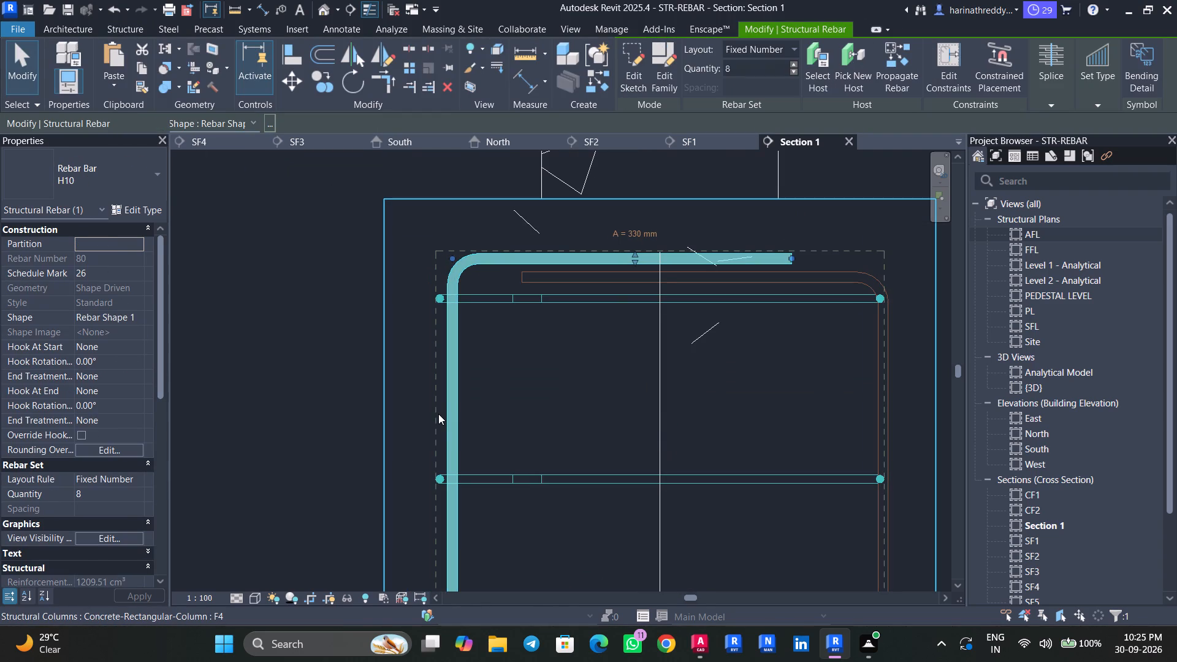
# Nudge the right H10 pedestal bar inward until its vertical leg sits inside the H8 stirrups.
pyautogui.press('Escape')
pyautogui.press('Escape')
pyautogui.press('Escape')
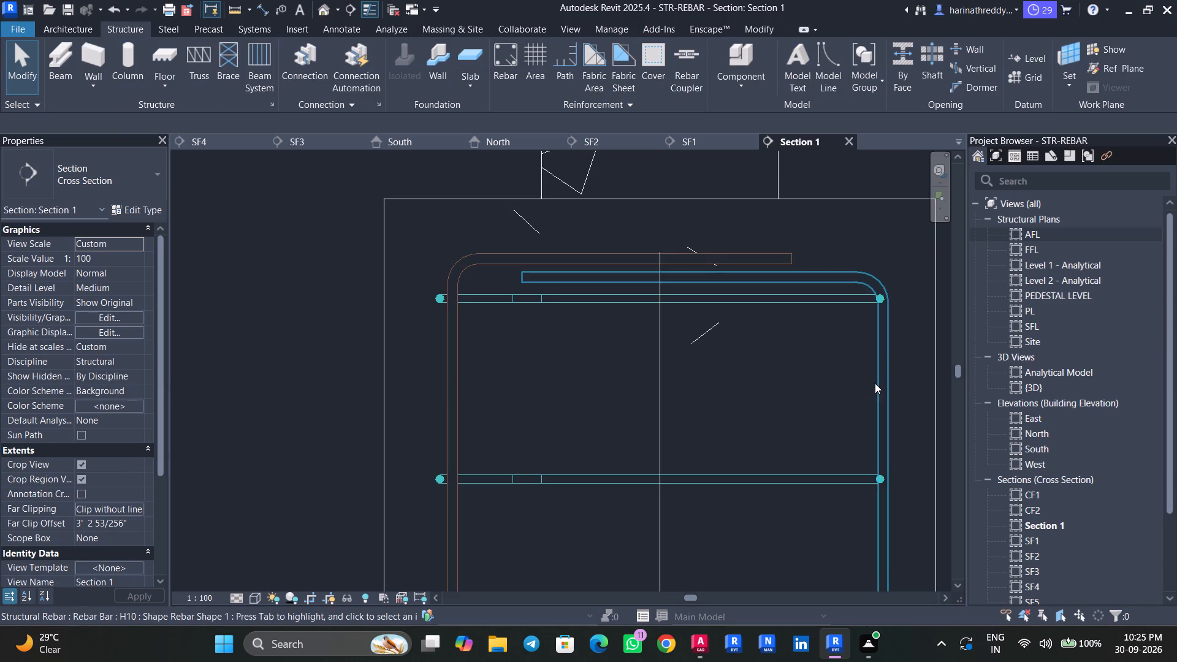
pyautogui.click(875, 383)
pyautogui.press('Left')
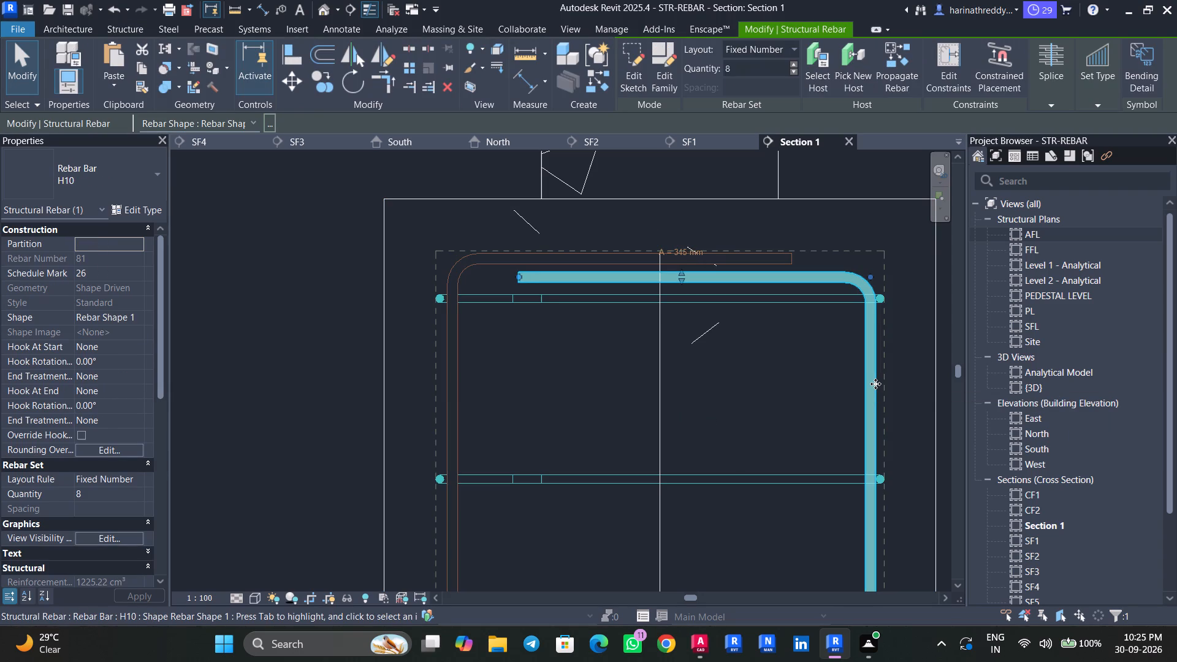
pyautogui.scroll(-6, 792, 391)
pyautogui.moveTo(795, 389); pyautogui.dragTo(726, 169, button='middle')
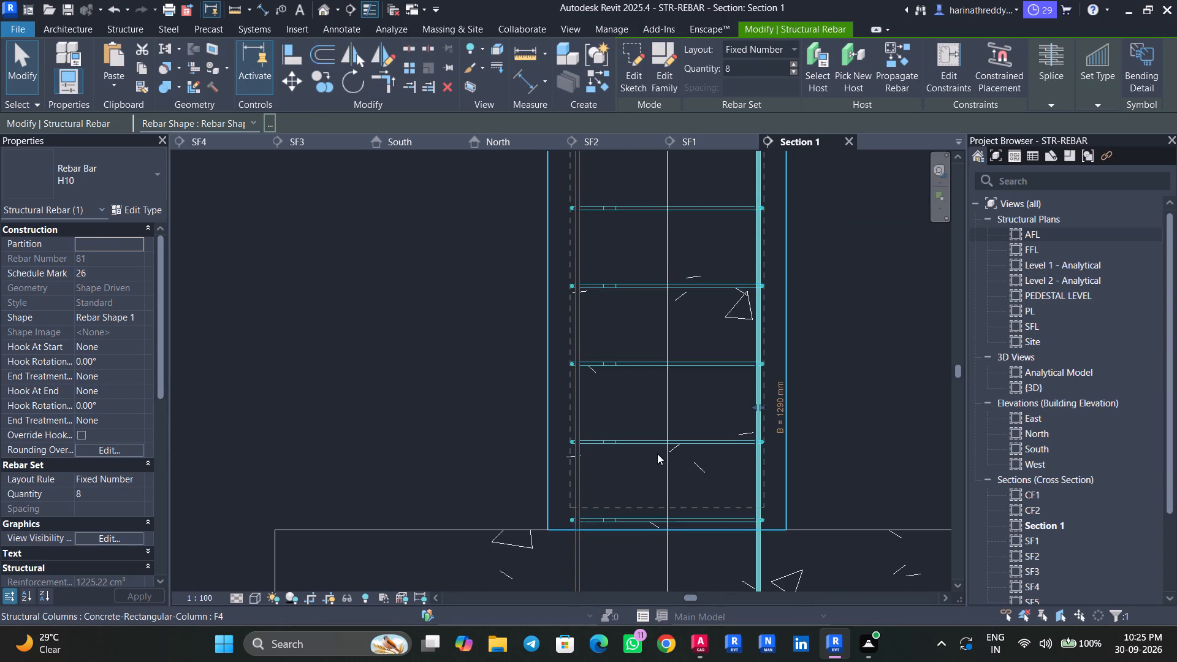
pyautogui.scroll(6, 748, 466)
pyautogui.press('Escape')
pyautogui.press('Escape')
pyautogui.scroll(-3, 690, 459)
pyautogui.moveTo(690, 459); pyautogui.dragTo(674, 273, button='middle')
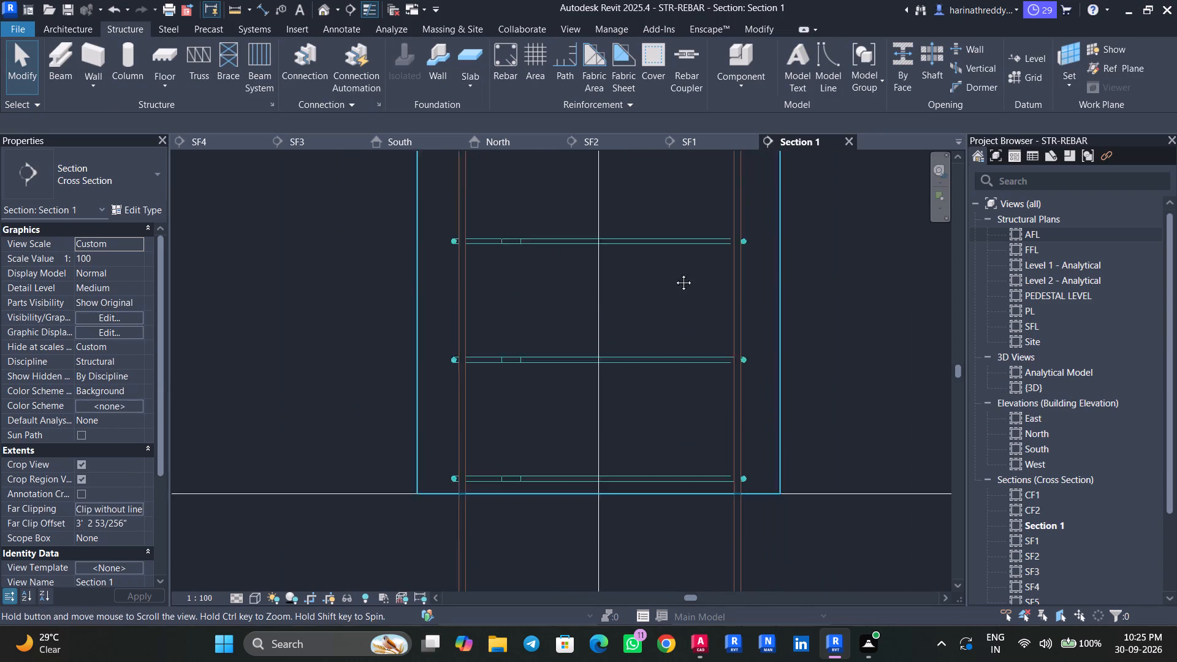
pyautogui.moveTo(674, 273); pyautogui.dragTo(666, 233, button='middle')
pyautogui.click(722, 287)
pyautogui.press('Left')
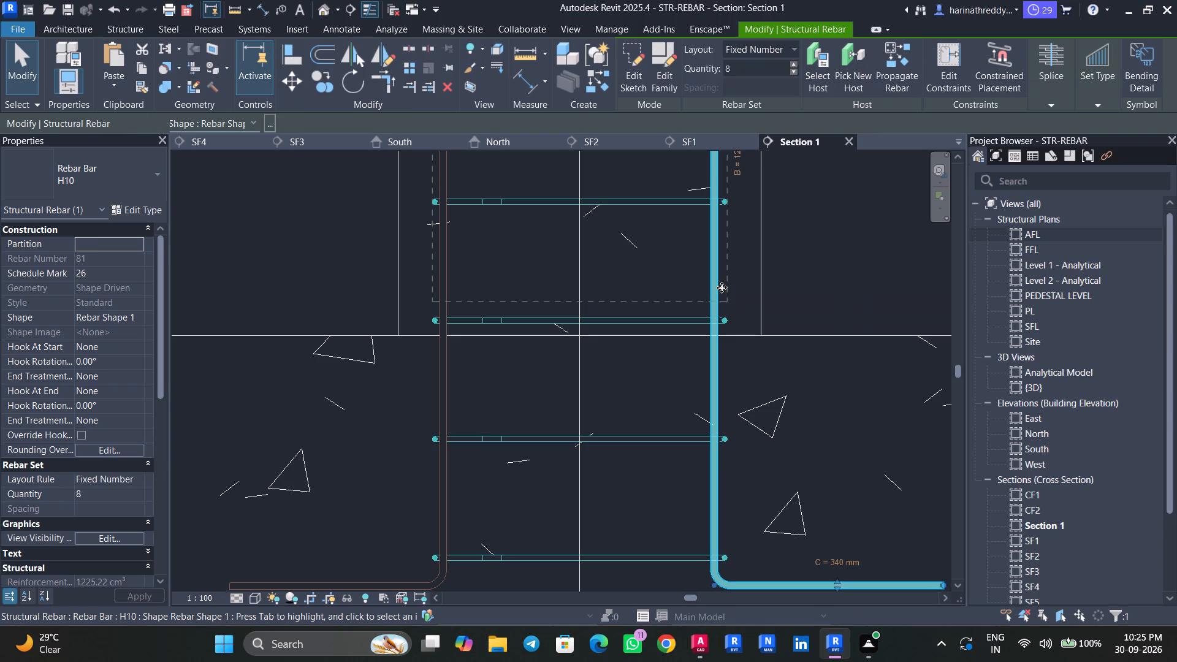
pyautogui.scroll(-3, 741, 270)
pyautogui.moveTo(829, 248); pyautogui.dragTo(825, 275, button='middle')
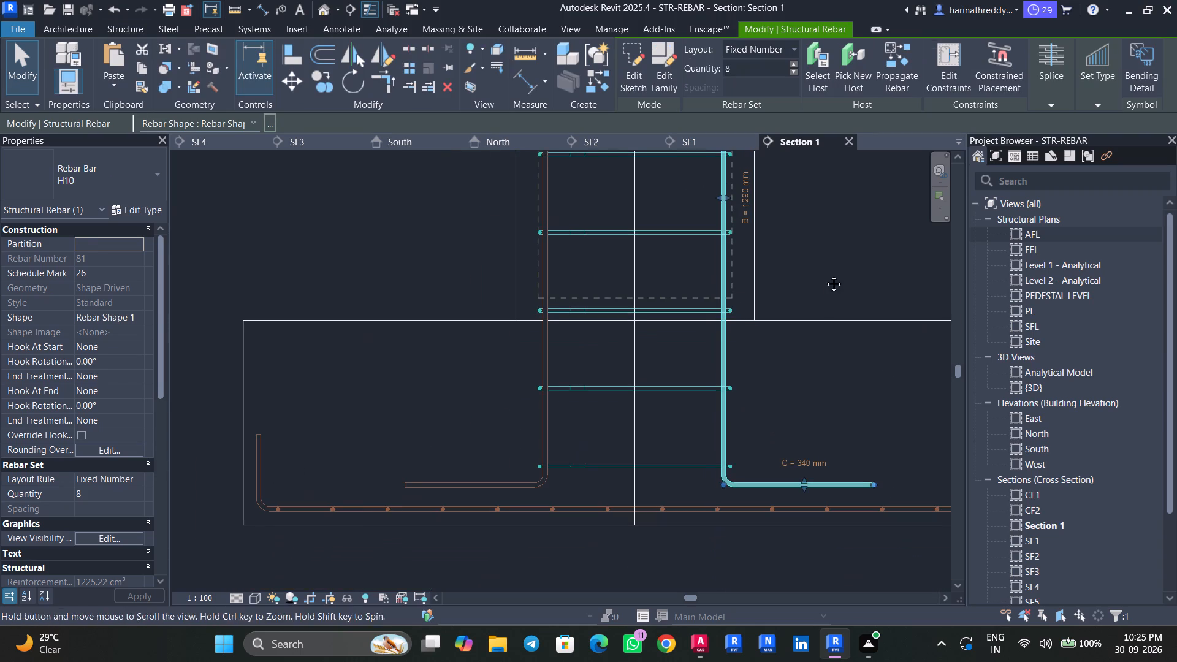
pyautogui.moveTo(825, 275); pyautogui.dragTo(823, 278, button='middle')
pyautogui.press('Escape')
pyautogui.press('Escape')
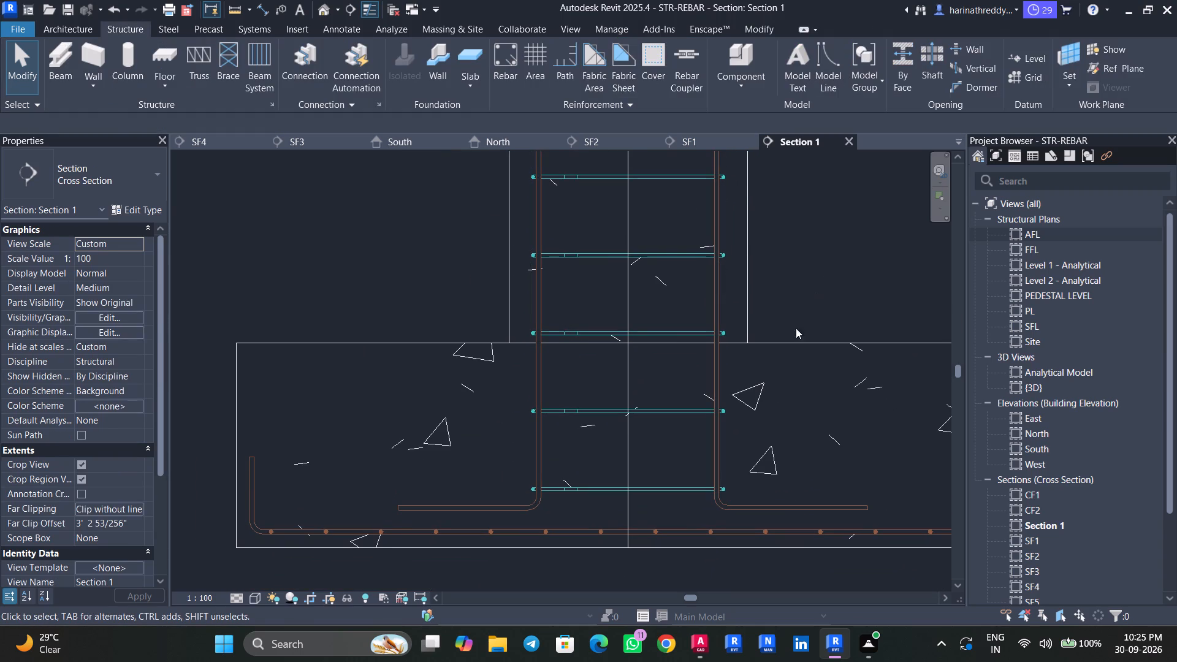
pyautogui.scroll(7, 715, 495)
pyautogui.scroll(-4, 720, 468)
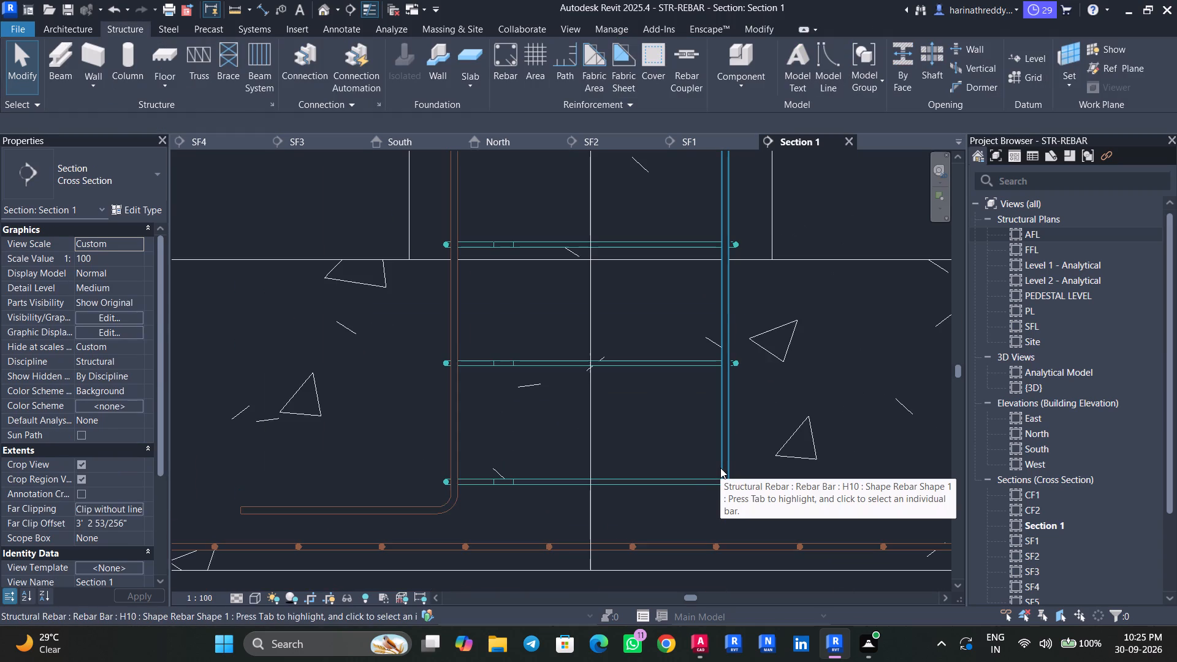
pyautogui.scroll(-5, 720, 468)
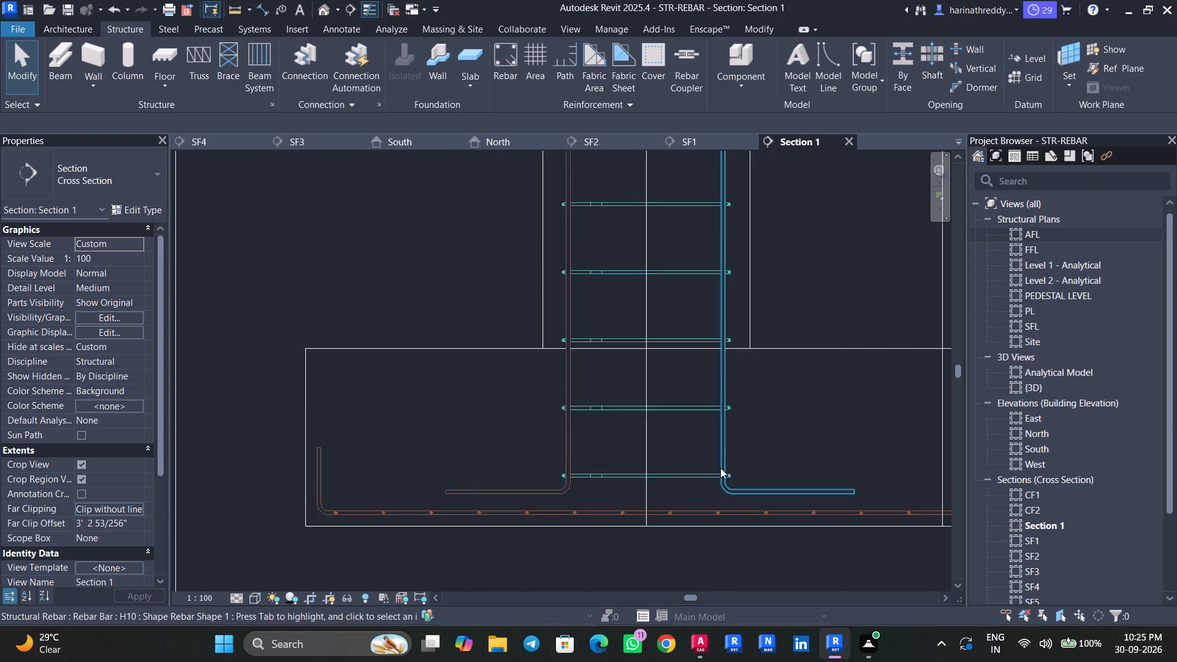
# Set the rebar cover of the C3 column above the F4 pedestal to COLUMN <40 mm>.
pyautogui.scroll(-1, 720, 468)
pyautogui.moveTo(771, 270); pyautogui.dragTo(769, 504, button='middle')
pyautogui.scroll(1, 677, 340)
pyautogui.scroll(-1, 677, 340)
pyautogui.scroll(1, 677, 340)
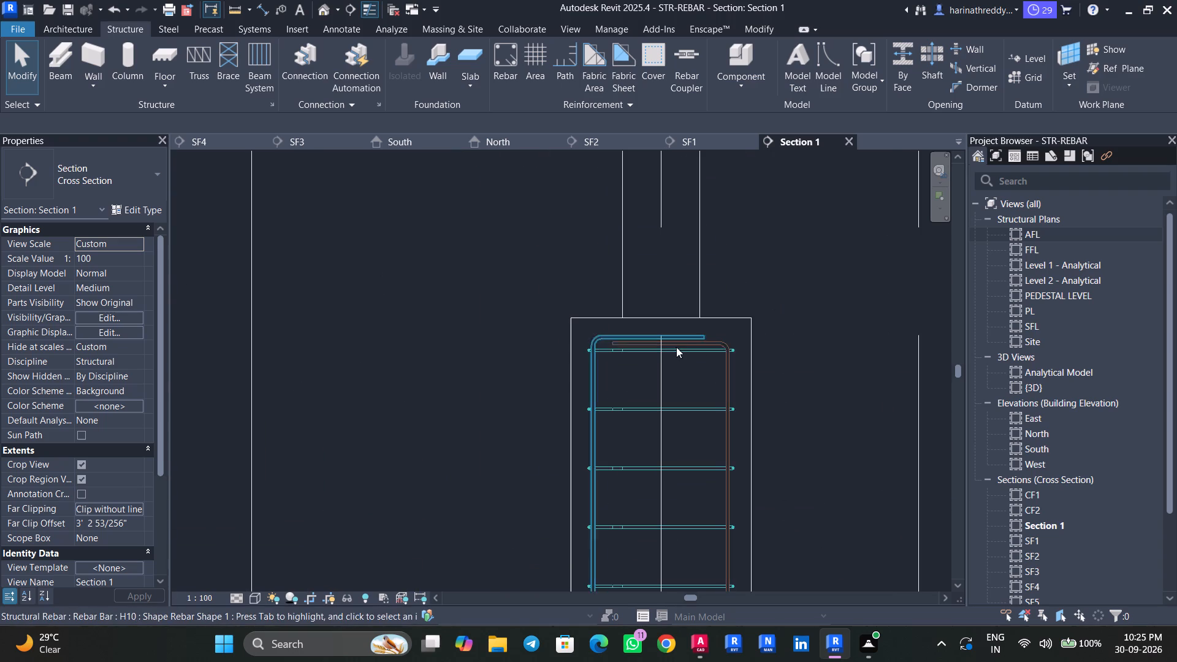
pyautogui.click(701, 251)
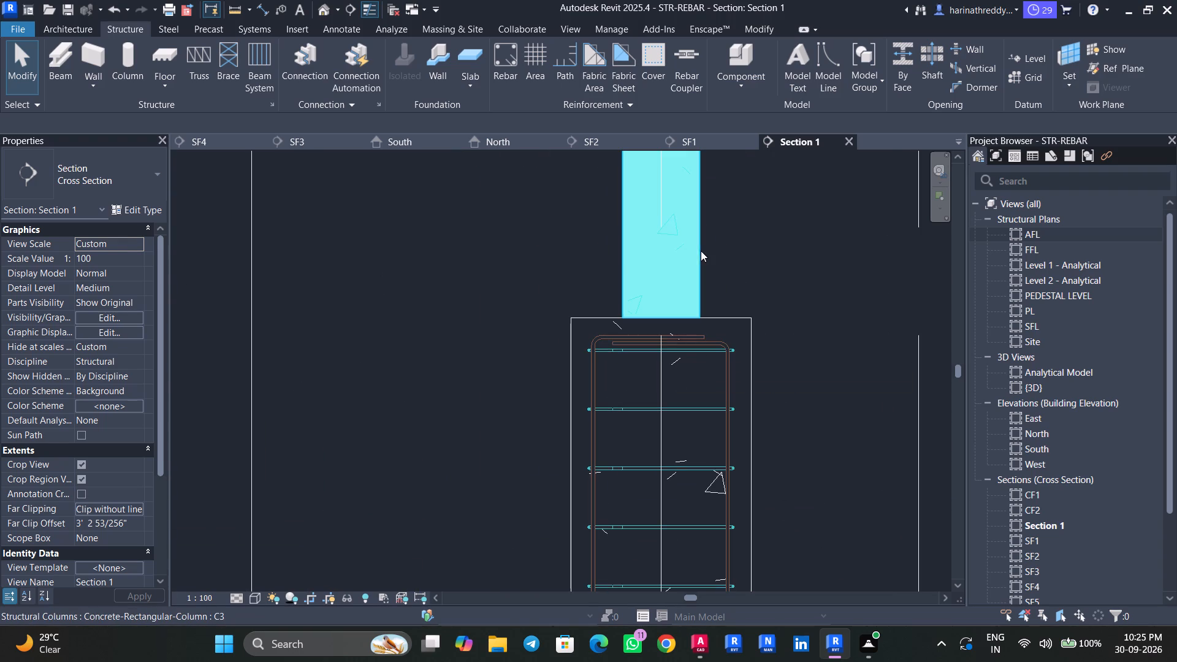
pyautogui.click(112, 29)
pyautogui.click(655, 84)
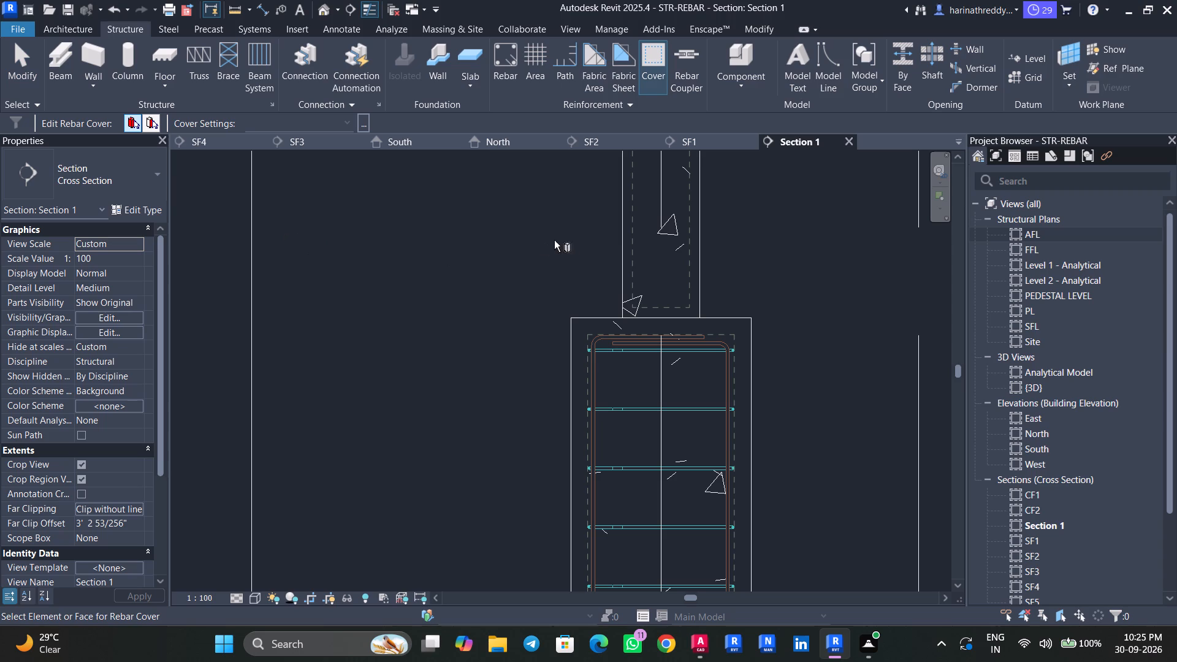
pyautogui.click(625, 265)
pyautogui.click(270, 118)
pyautogui.scroll(3, 291, 196)
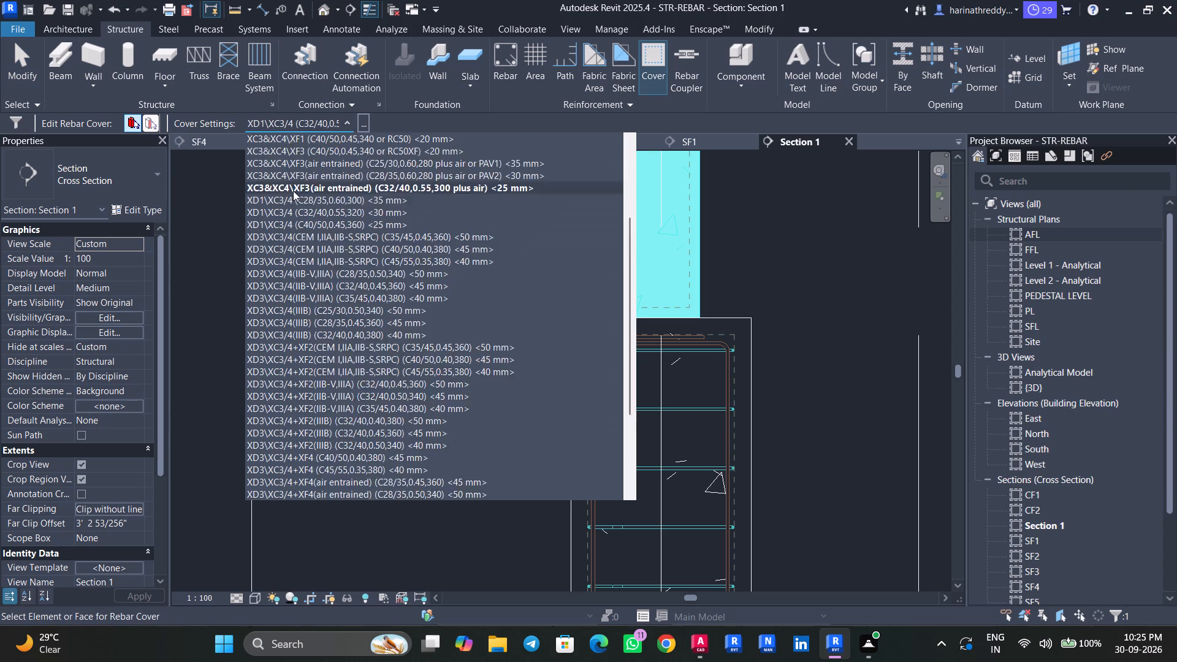
pyautogui.scroll(8, 293, 191)
pyautogui.click(294, 134)
pyautogui.moveTo(530, 253); pyautogui.dragTo(441, 394, button='middle')
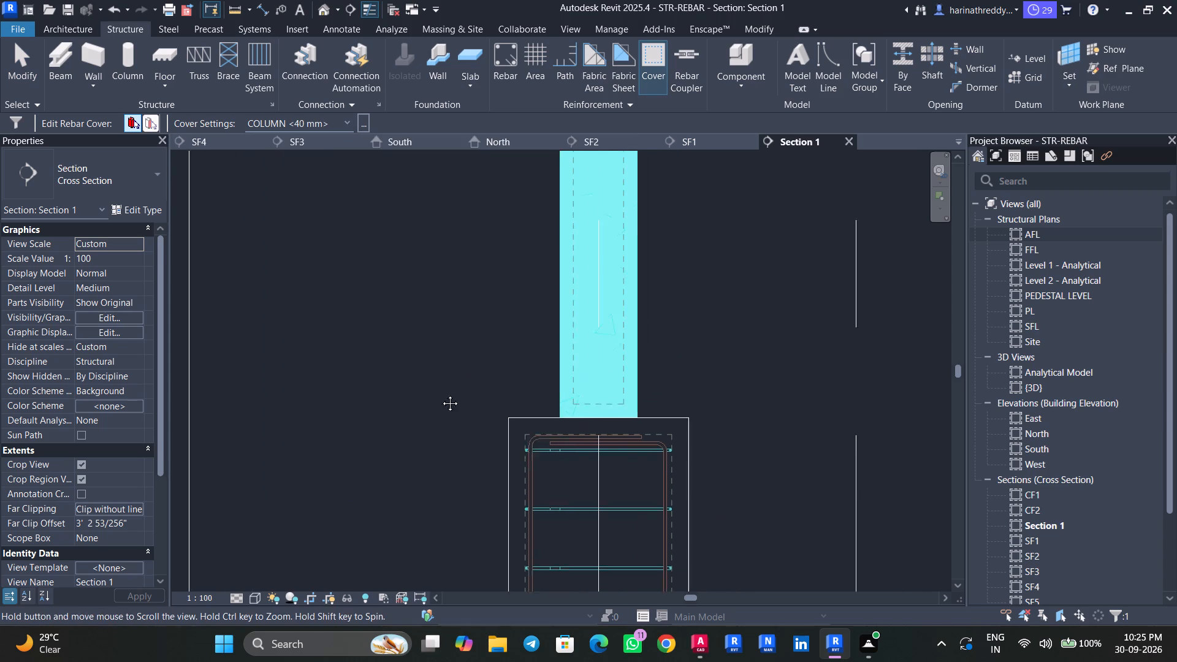
pyautogui.moveTo(441, 394); pyautogui.dragTo(440, 395, button='middle')
pyautogui.press('Escape')
pyautogui.press('Escape')
pyautogui.press('Escape')
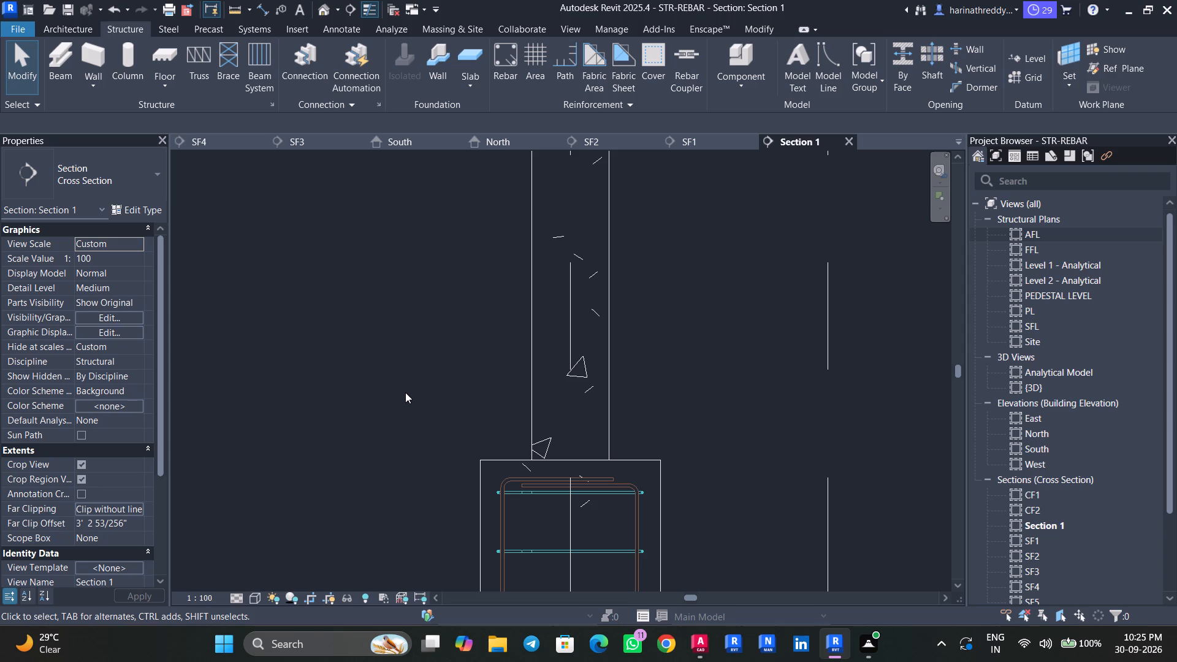
pyautogui.press('Escape')
pyautogui.press('Escape')
pyautogui.press('Escape')
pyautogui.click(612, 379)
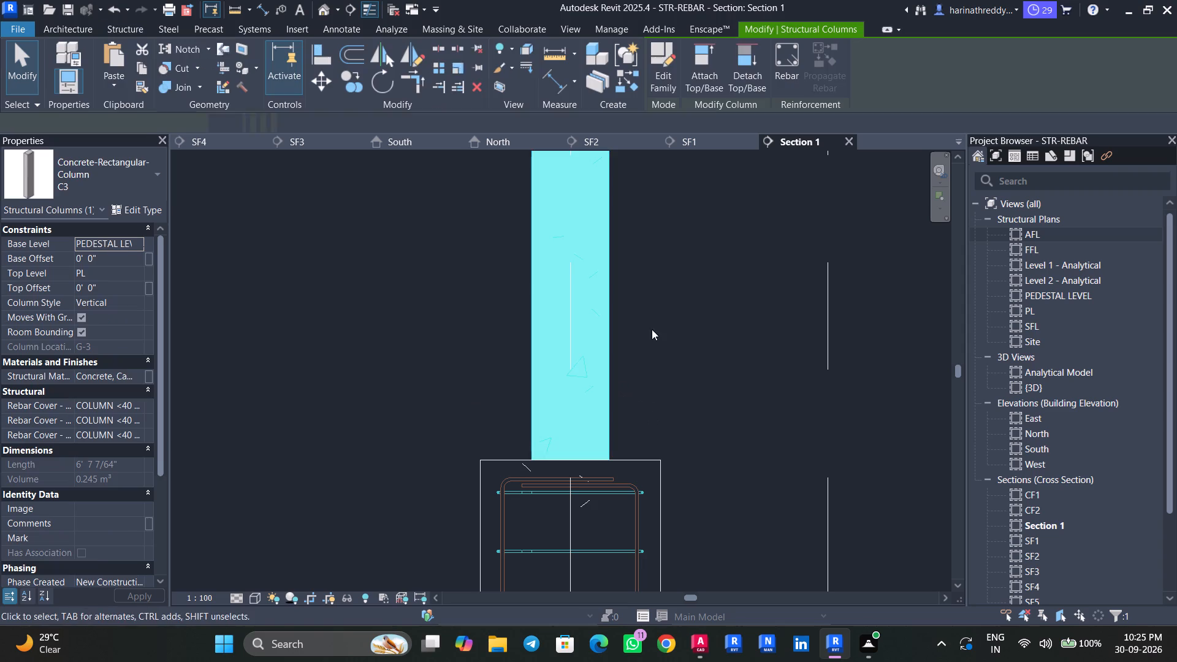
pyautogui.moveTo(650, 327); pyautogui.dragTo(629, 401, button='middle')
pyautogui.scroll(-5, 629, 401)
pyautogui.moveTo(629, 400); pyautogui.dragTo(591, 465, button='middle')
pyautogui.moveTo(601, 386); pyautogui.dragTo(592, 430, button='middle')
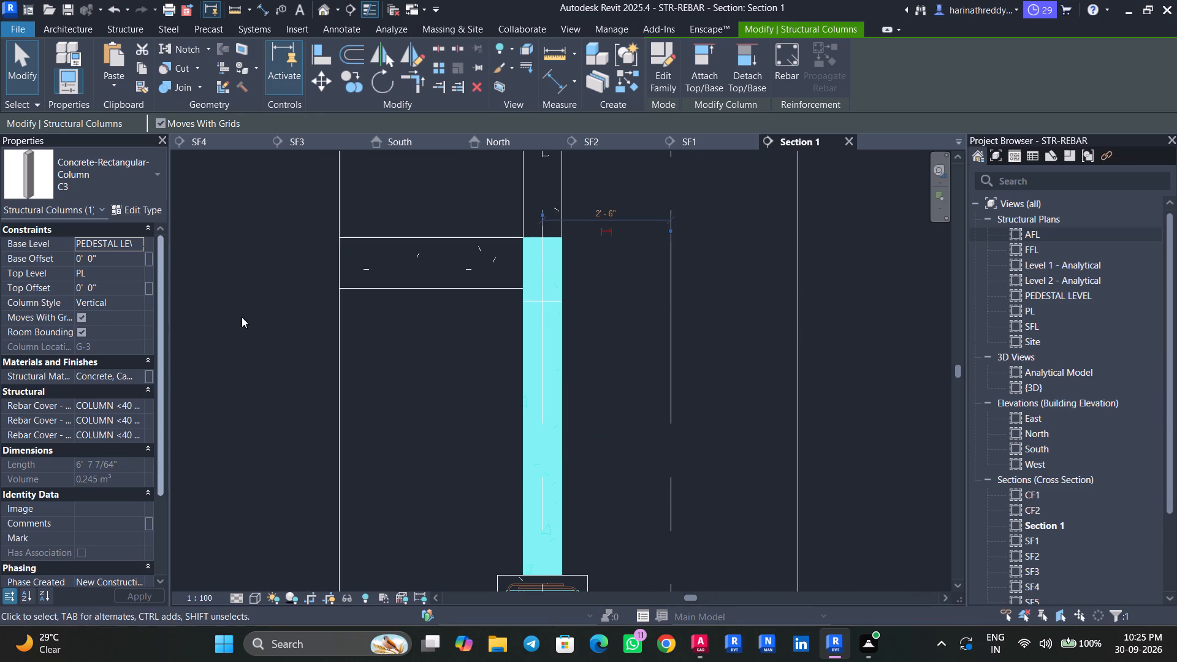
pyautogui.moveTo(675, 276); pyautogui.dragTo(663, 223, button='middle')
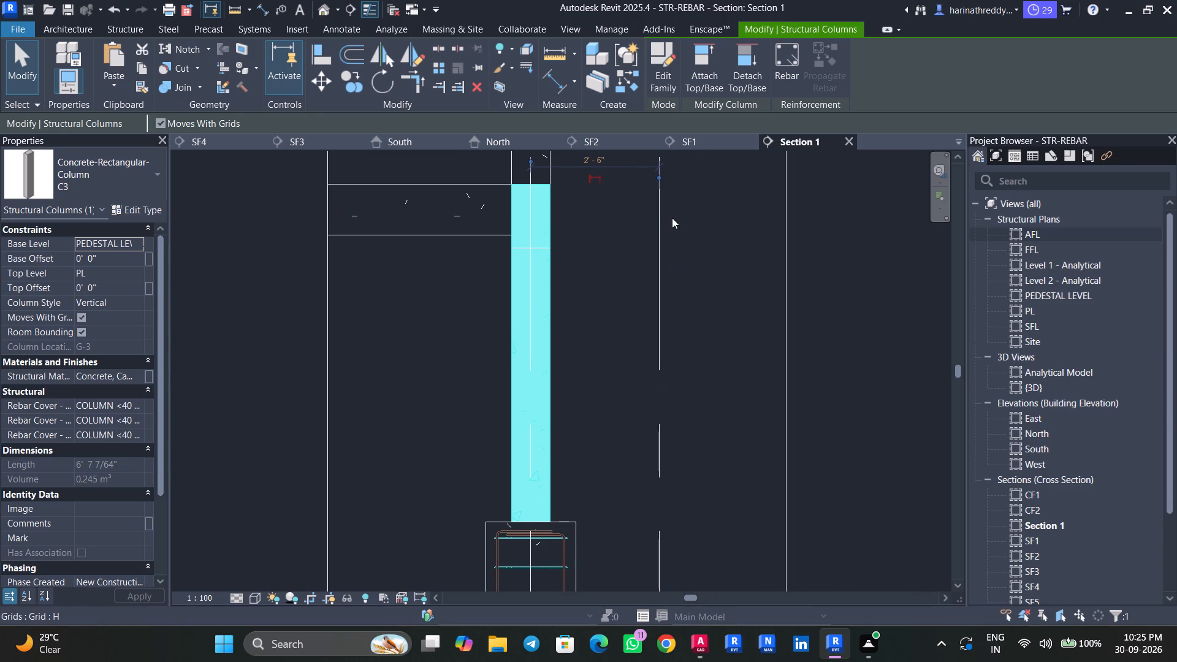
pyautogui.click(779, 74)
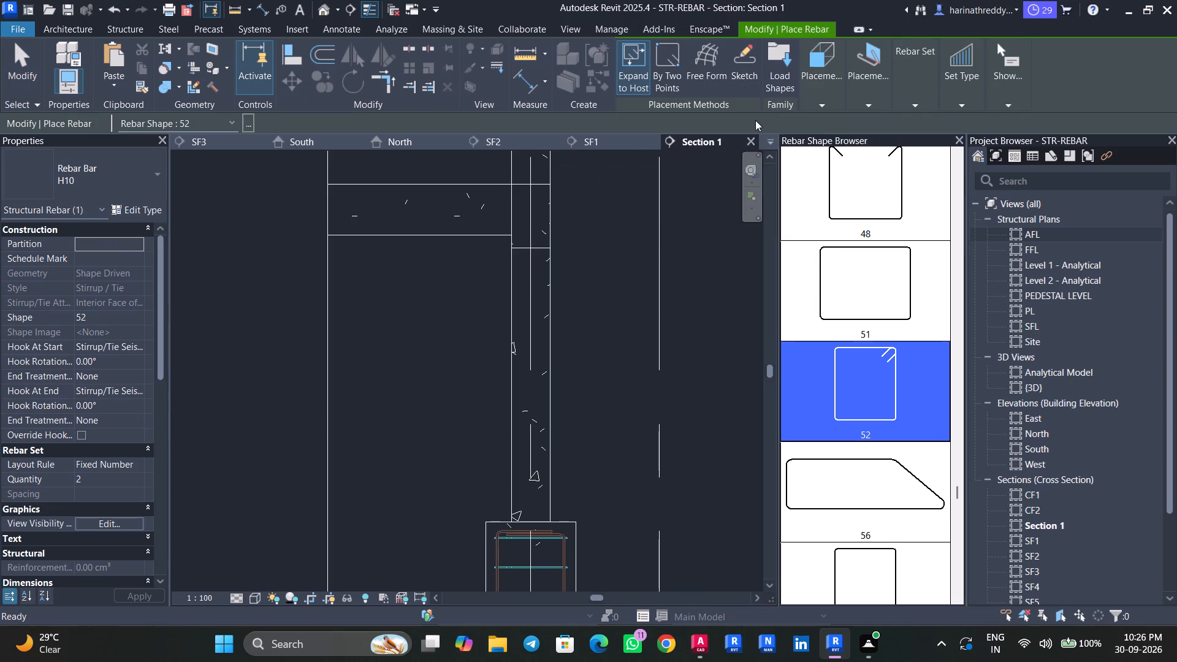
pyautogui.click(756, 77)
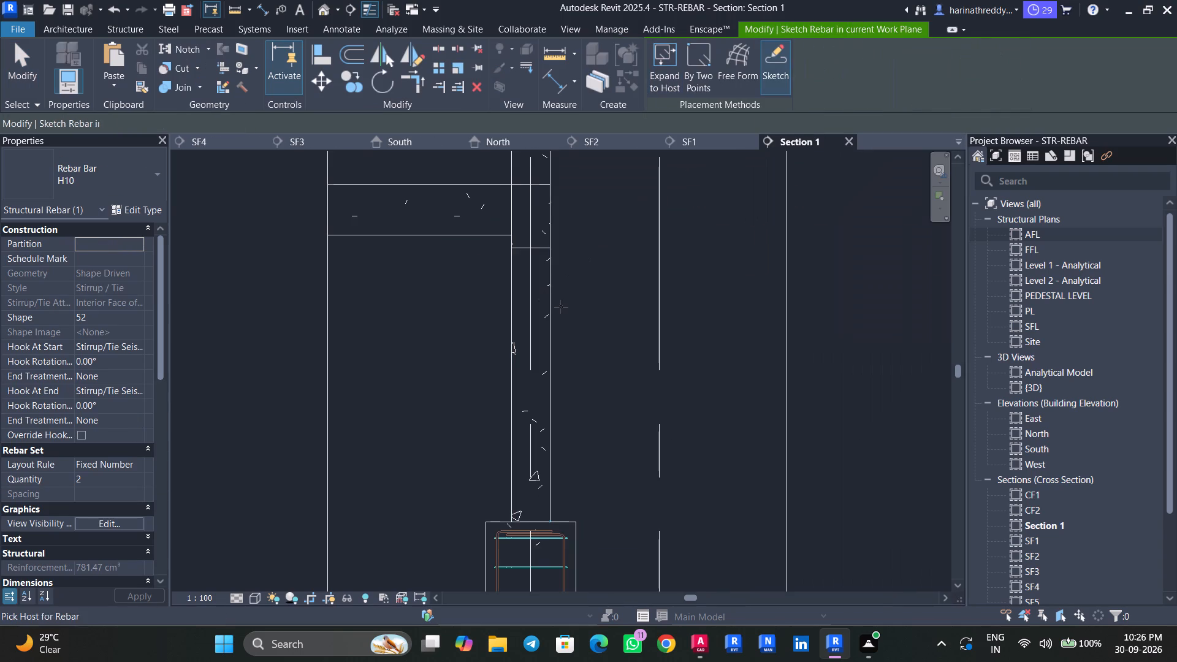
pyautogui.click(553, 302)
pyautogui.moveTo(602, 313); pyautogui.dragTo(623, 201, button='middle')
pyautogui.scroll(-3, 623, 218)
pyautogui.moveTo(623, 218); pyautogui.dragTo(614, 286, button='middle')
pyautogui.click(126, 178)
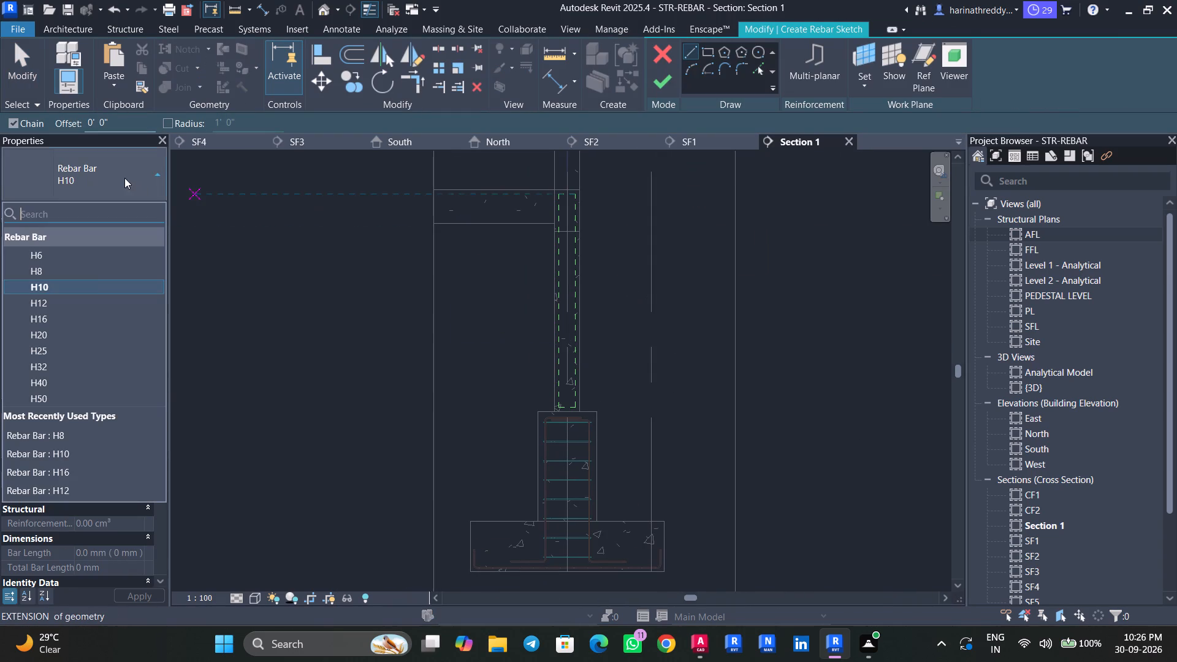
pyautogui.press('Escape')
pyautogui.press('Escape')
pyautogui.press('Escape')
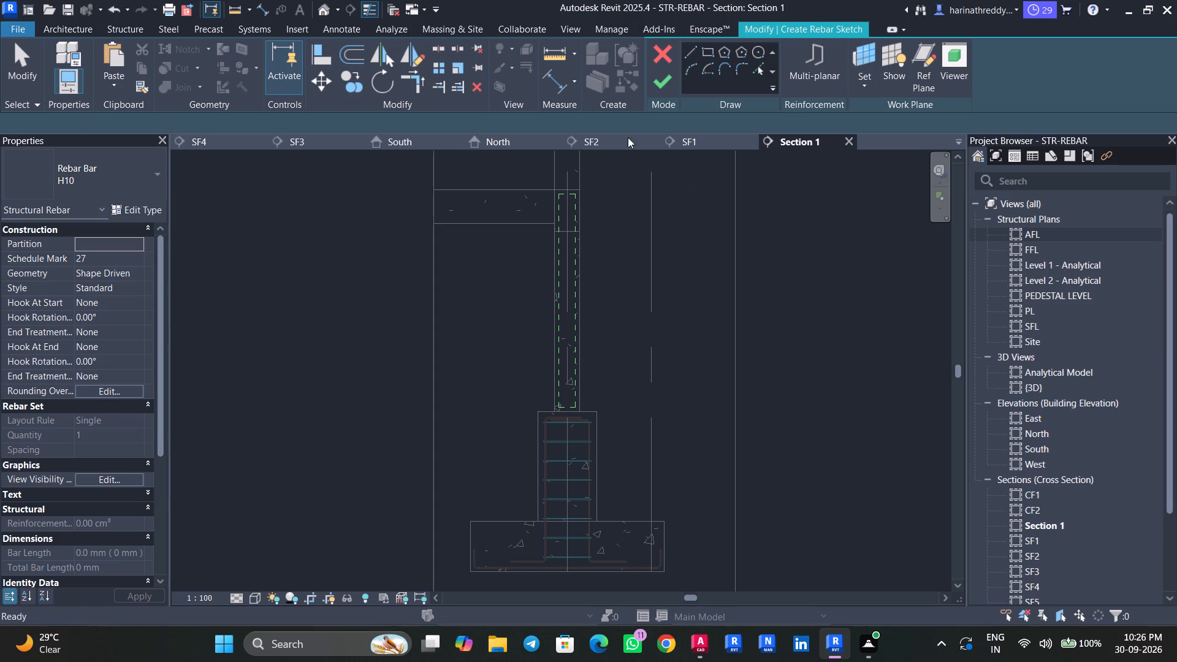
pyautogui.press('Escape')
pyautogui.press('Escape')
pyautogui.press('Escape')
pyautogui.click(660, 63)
# Rename the Section 1 view as F4.
pyautogui.scroll(-5, 592, 287)
pyautogui.moveTo(588, 285); pyautogui.dragTo(588, 309, button='middle')
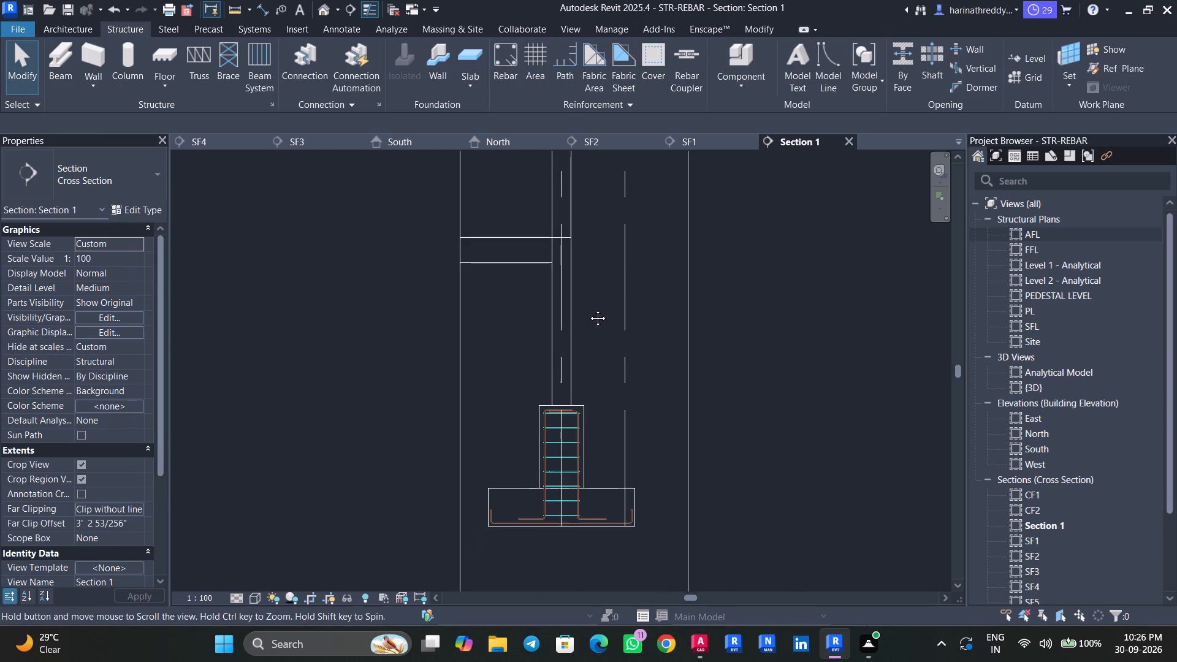
pyautogui.moveTo(588, 309); pyautogui.dragTo(588, 316, button='middle')
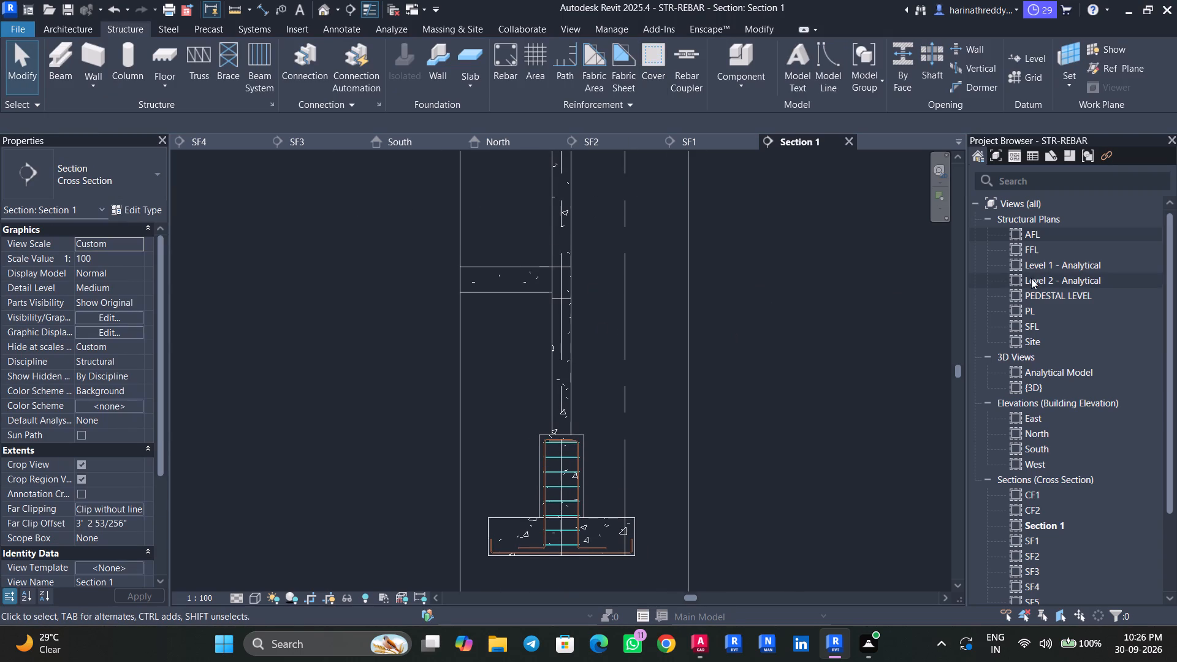
pyautogui.doubleClick(1059, 296)
pyautogui.scroll(-5, 511, 313)
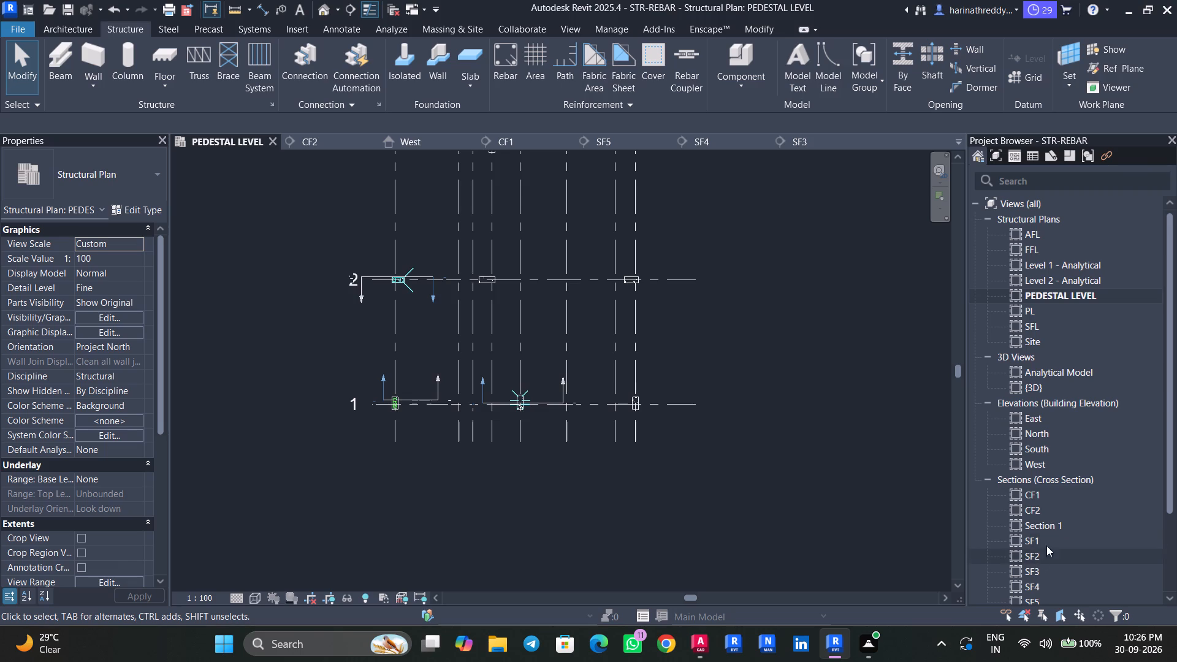
pyautogui.click(1055, 527)
pyautogui.rightClick(1055, 527)
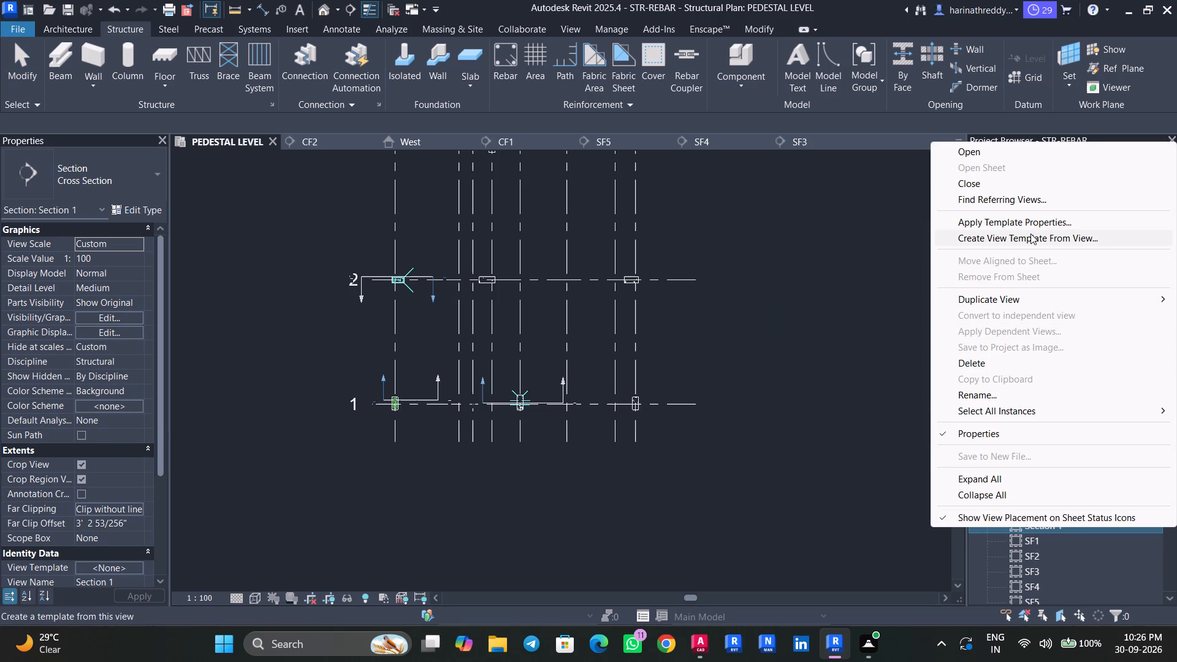
pyautogui.click(991, 394)
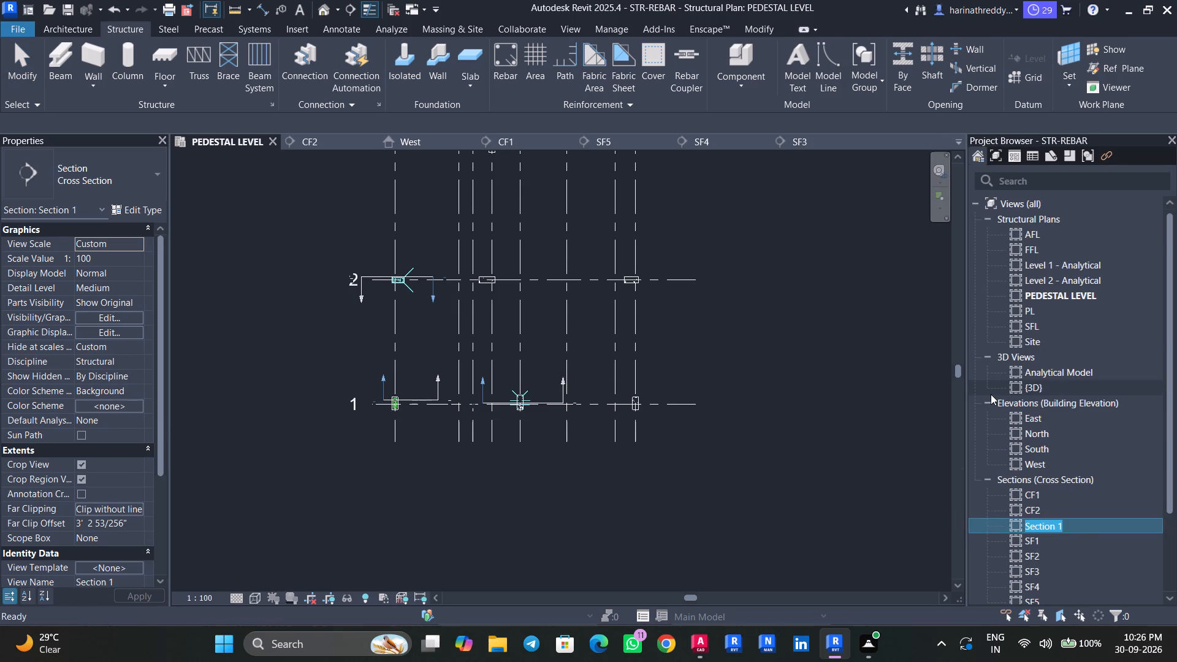
pyautogui.write('F4')
pyautogui.click(848, 532)
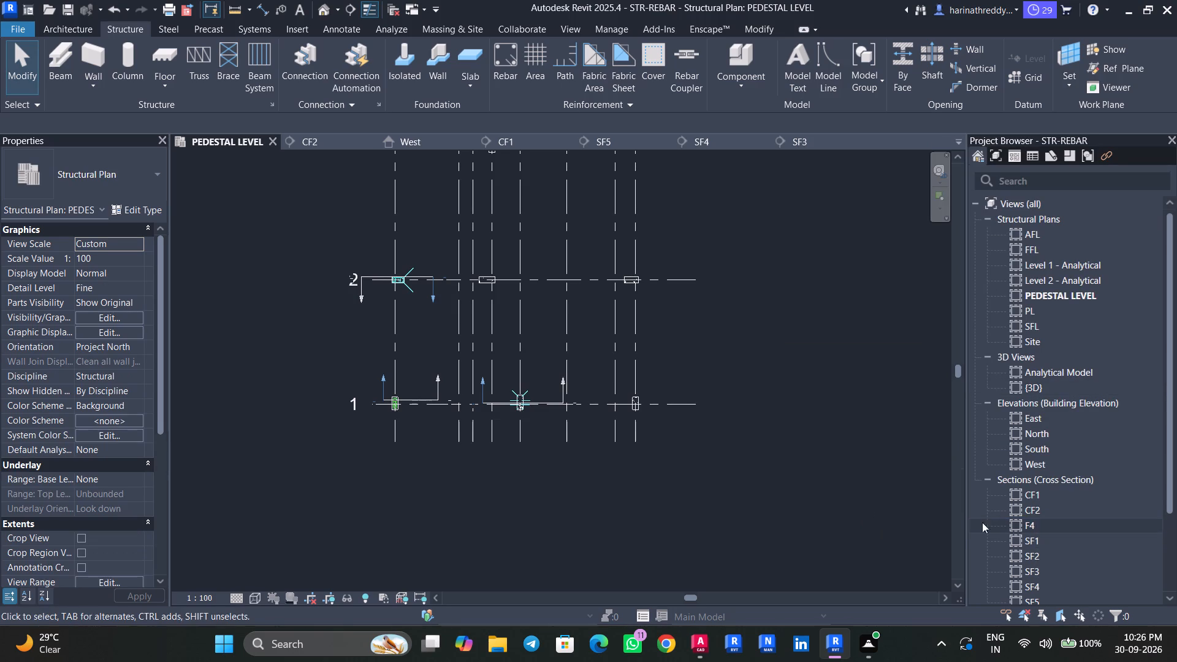
pyautogui.press('Escape')
pyautogui.press('Escape')
pyautogui.press('Escape')
# Open the F4 section view at the column and footing.
pyautogui.doubleClick(1040, 525)
pyautogui.scroll(1, 519, 474)
pyautogui.scroll(-1, 520, 473)
pyautogui.scroll(2, 524, 470)
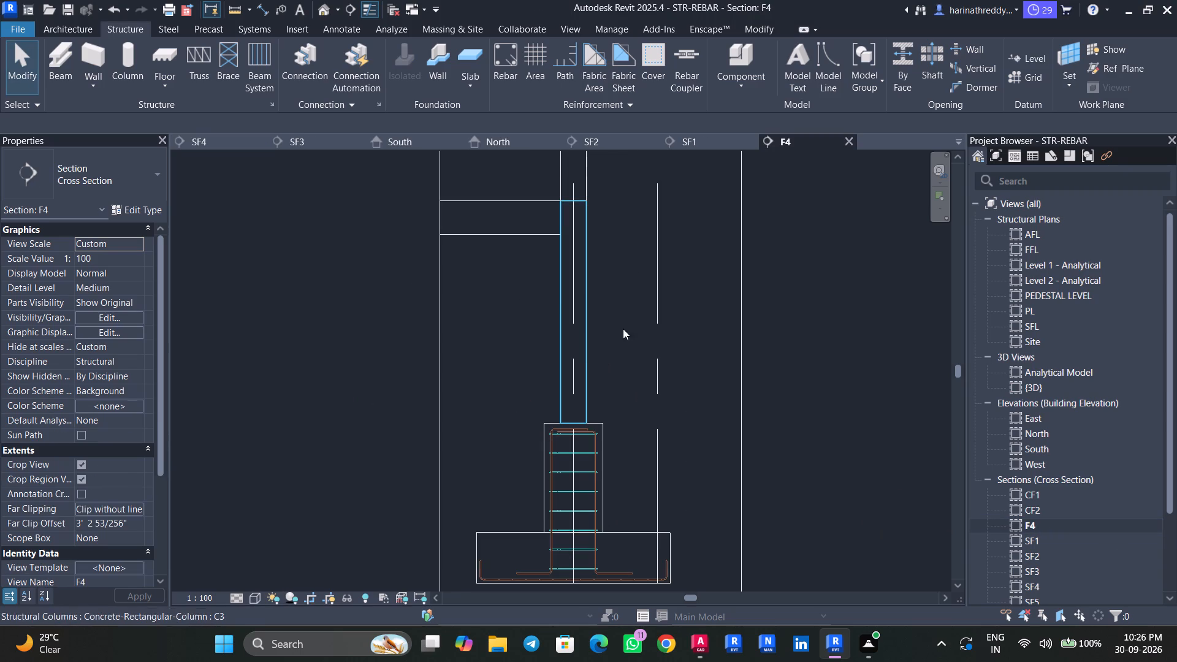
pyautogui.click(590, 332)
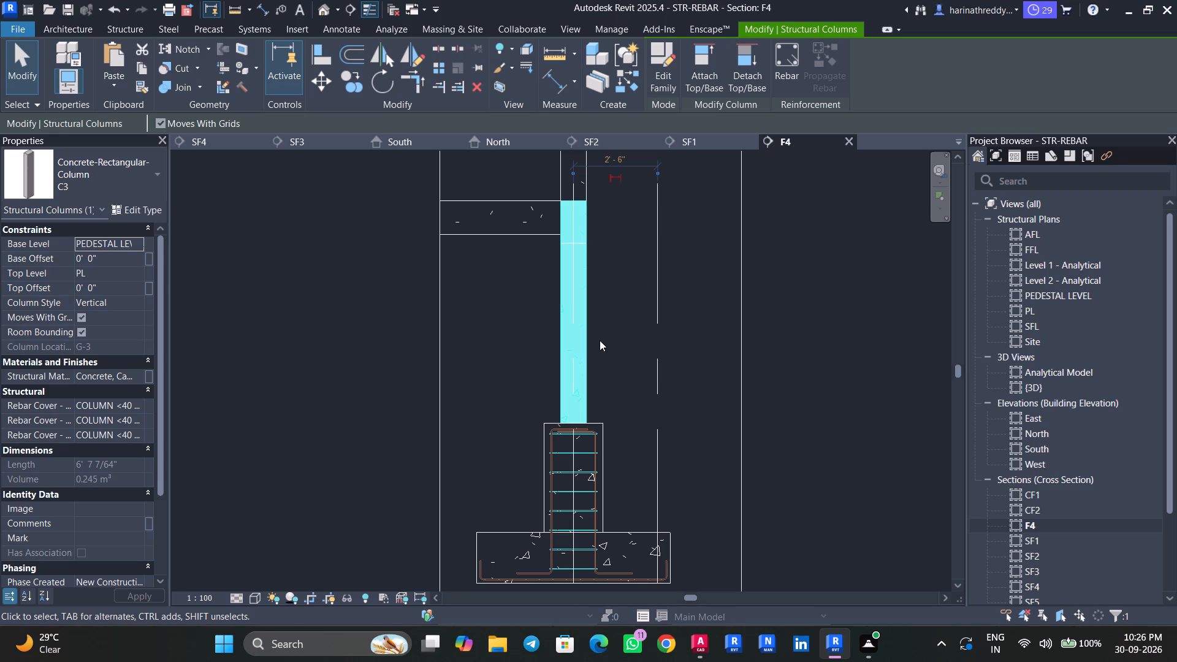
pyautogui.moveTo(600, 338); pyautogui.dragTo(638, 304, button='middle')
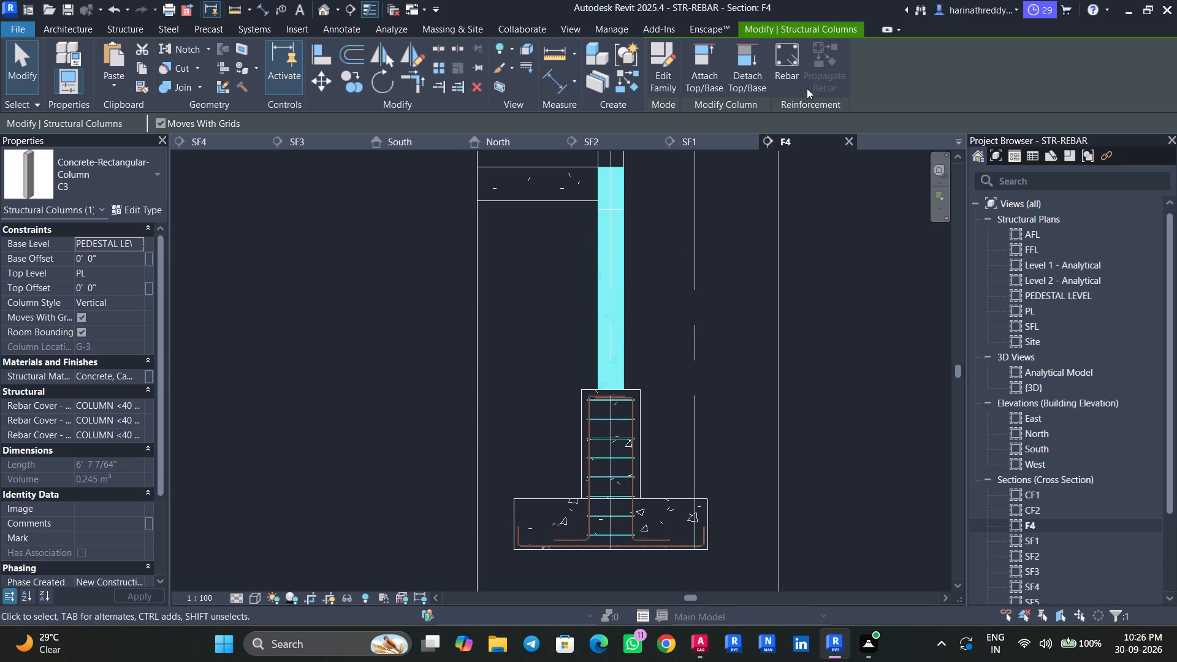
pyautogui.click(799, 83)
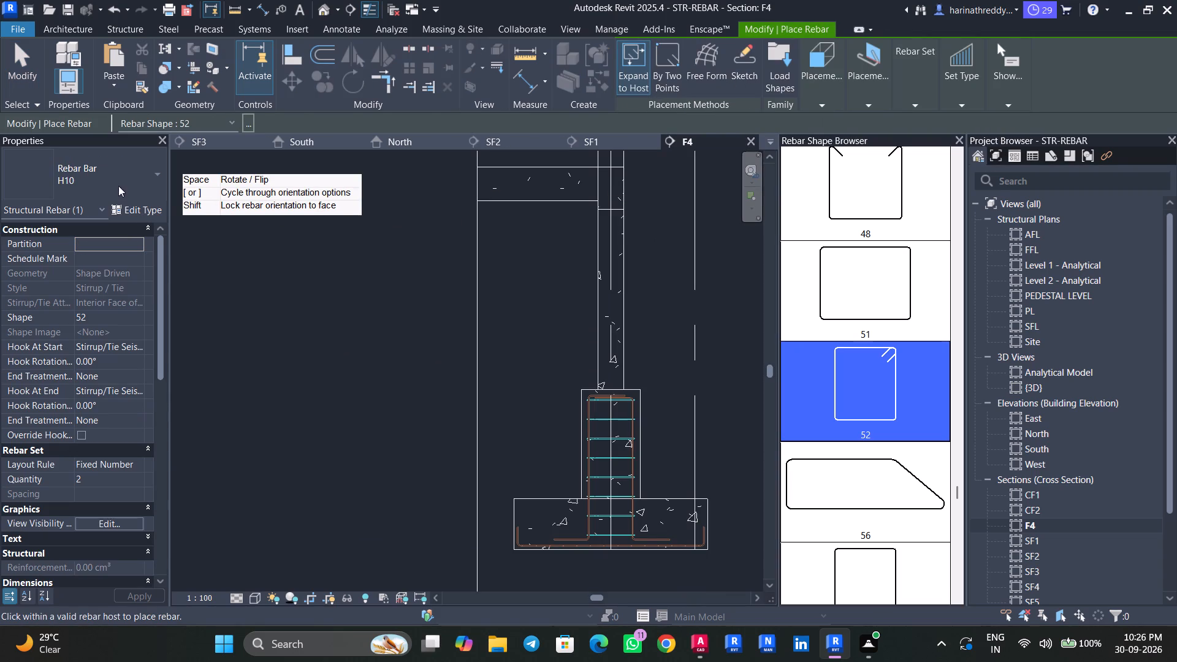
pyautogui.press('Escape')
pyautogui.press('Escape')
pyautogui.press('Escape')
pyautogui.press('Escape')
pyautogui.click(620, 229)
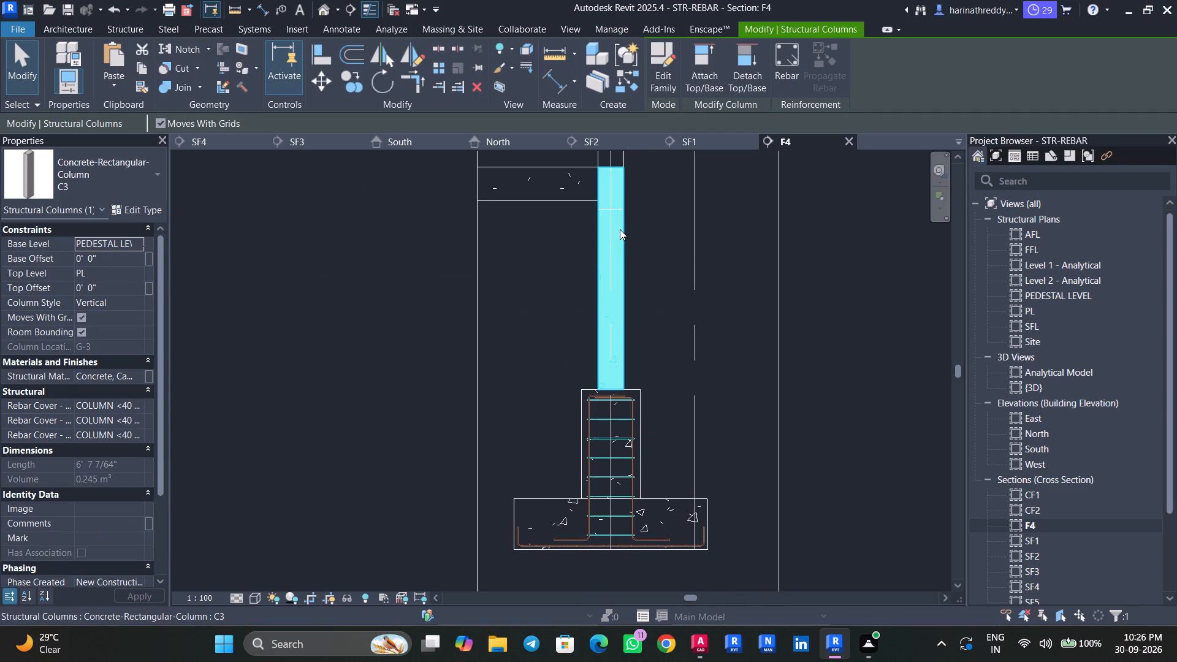
# Switch to AutoCAD and examine the column schedule's C3 detail for its section size, vertical steel and stirrups.
pyautogui.click(699, 641)
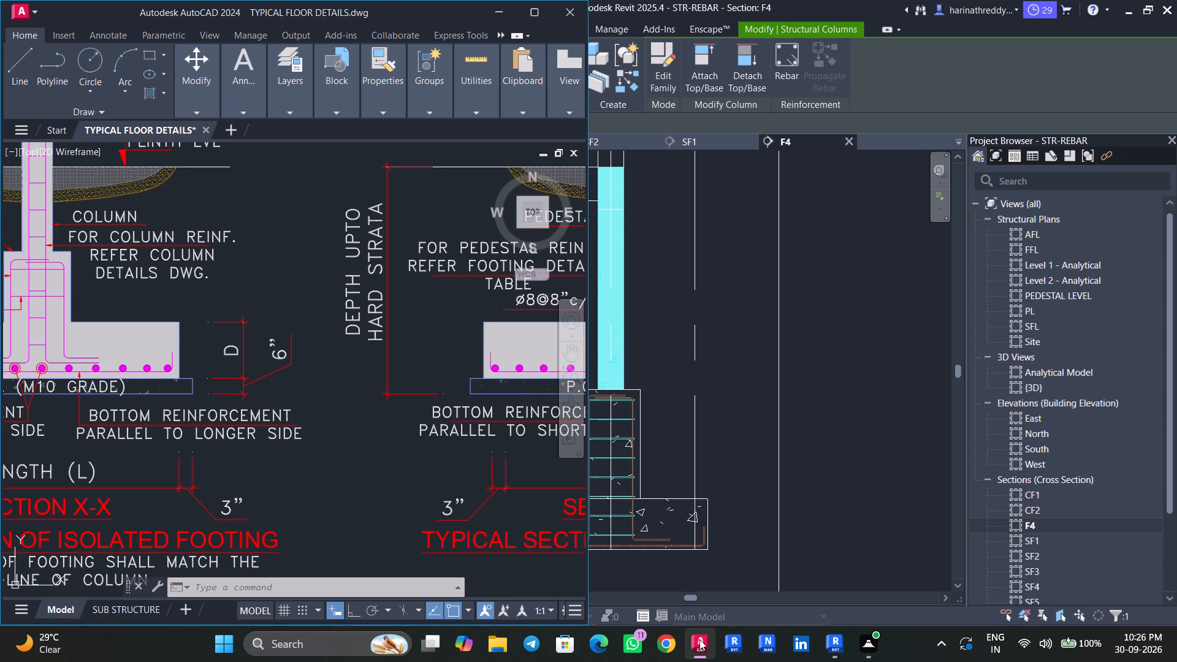
pyautogui.scroll(-6, 389, 411)
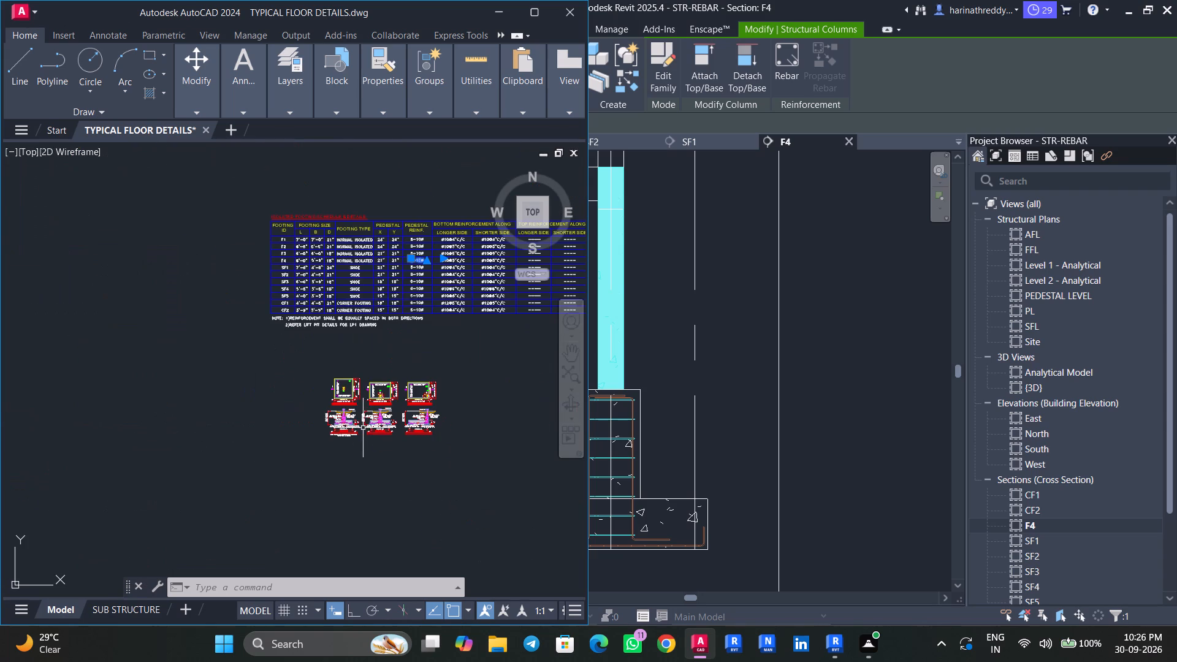
pyautogui.moveTo(454, 373); pyautogui.dragTo(397, 392, button='middle')
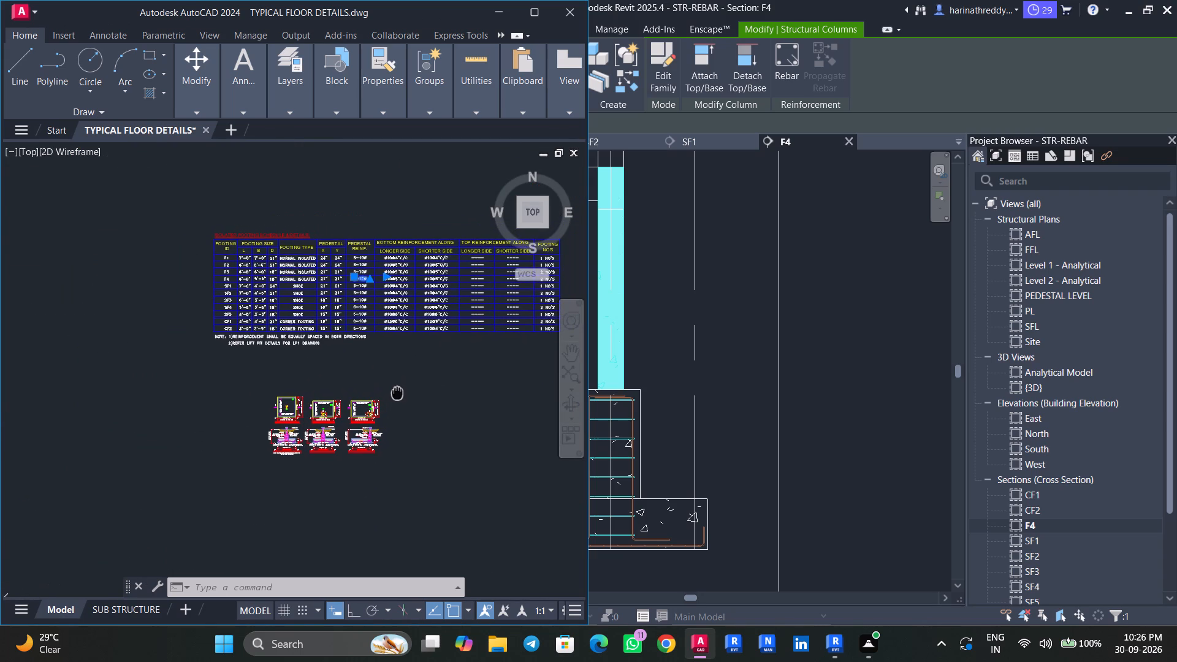
pyautogui.moveTo(397, 392); pyautogui.dragTo(394, 394, button='middle')
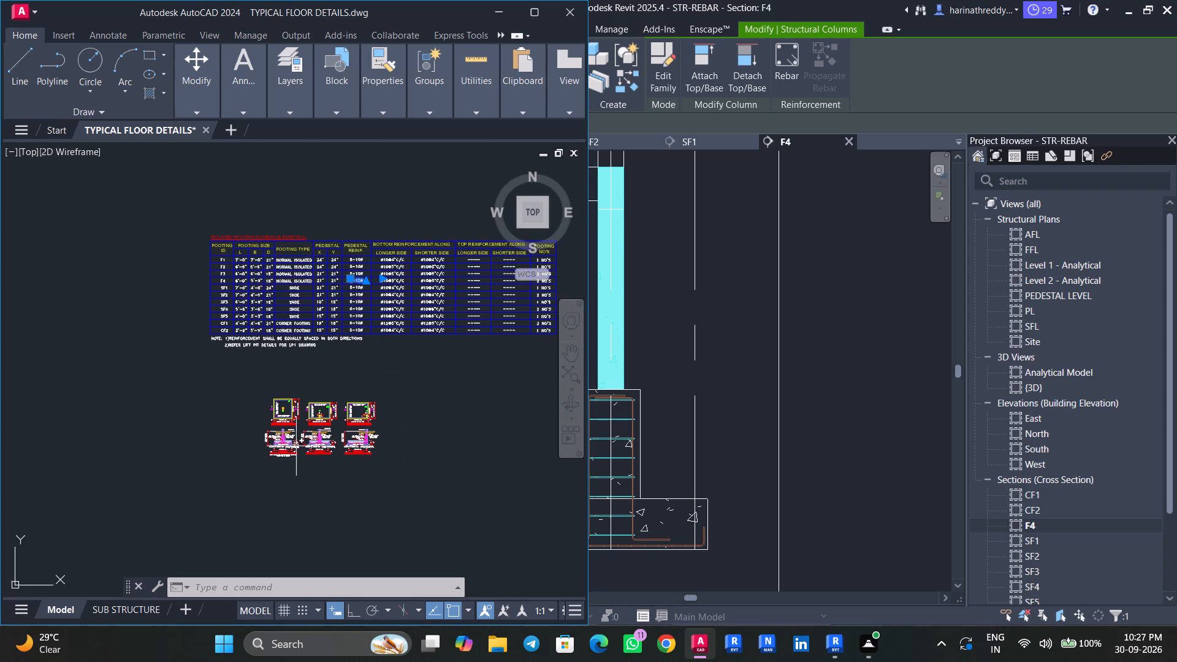
pyautogui.scroll(2, 296, 446)
pyautogui.moveTo(411, 422); pyautogui.dragTo(305, 441, button='middle')
pyautogui.moveTo(381, 436); pyautogui.dragTo(241, 473, button='middle')
pyautogui.moveTo(410, 415); pyautogui.dragTo(227, 475, button='middle')
pyautogui.scroll(1, 227, 471)
pyautogui.scroll(-2, 227, 471)
pyautogui.moveTo(229, 469); pyautogui.dragTo(355, 504, button='middle')
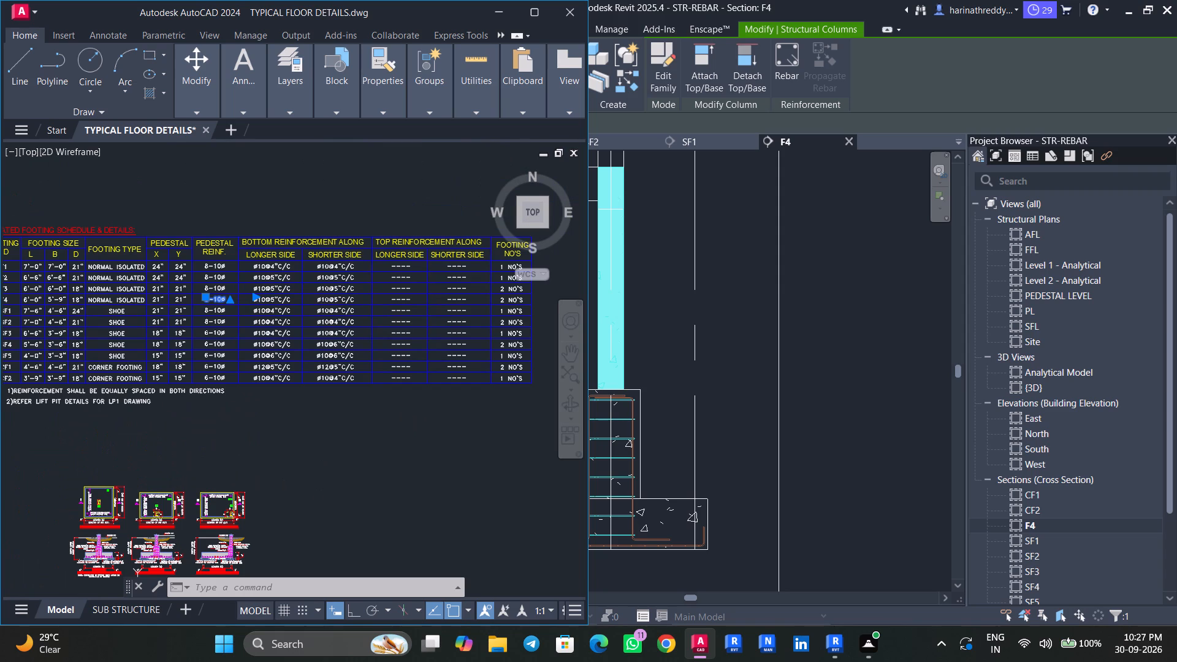
pyautogui.moveTo(355, 504); pyautogui.dragTo(162, 485, button='middle')
pyautogui.scroll(-4, 361, 459)
pyautogui.scroll(1, 422, 430)
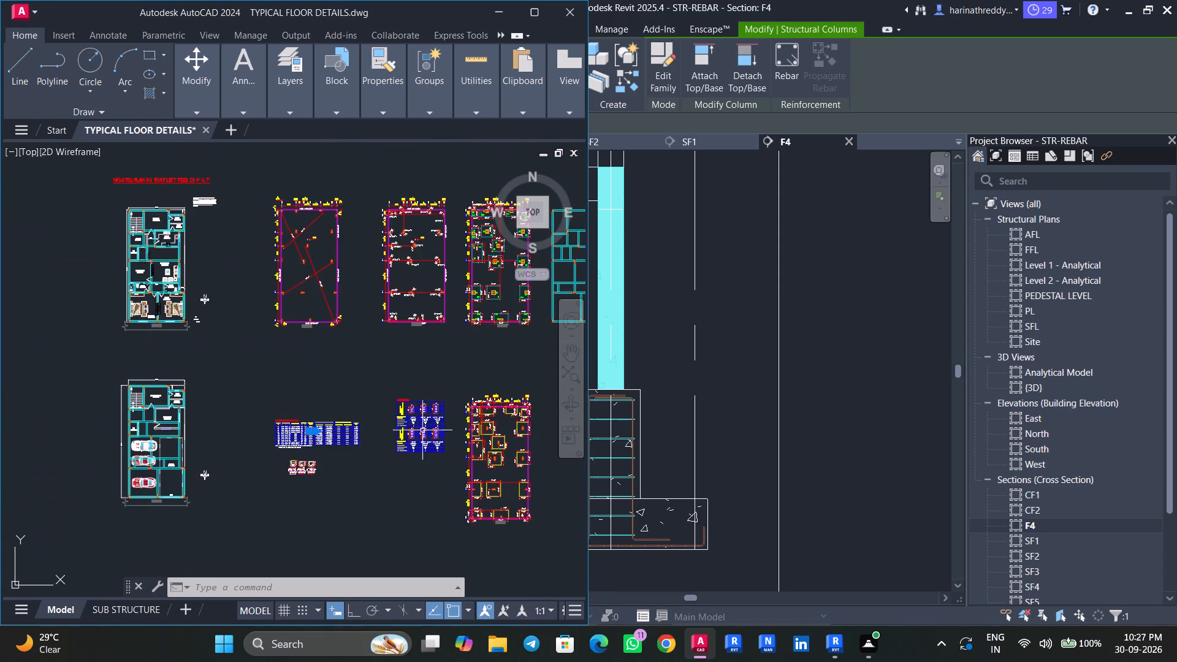
pyautogui.scroll(3, 422, 430)
pyautogui.scroll(-1, 403, 438)
pyautogui.scroll(2, 403, 438)
pyautogui.moveTo(404, 454); pyautogui.dragTo(345, 367, button='middle')
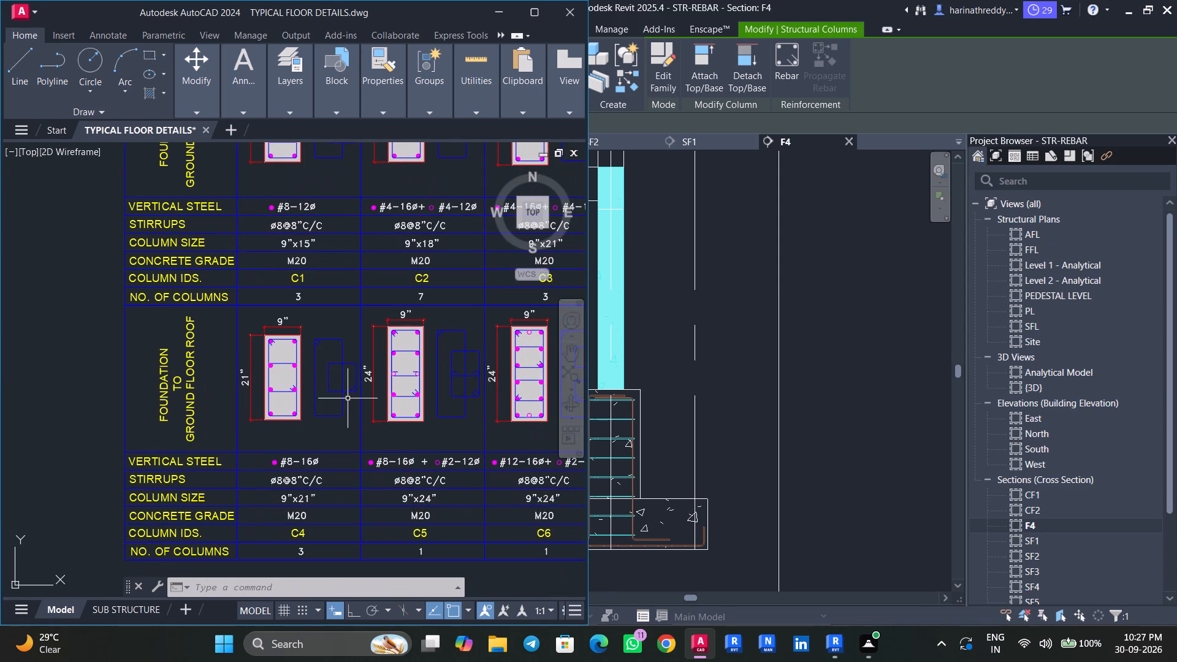
pyautogui.scroll(-3, 853, 340)
pyautogui.scroll(-4, 794, 372)
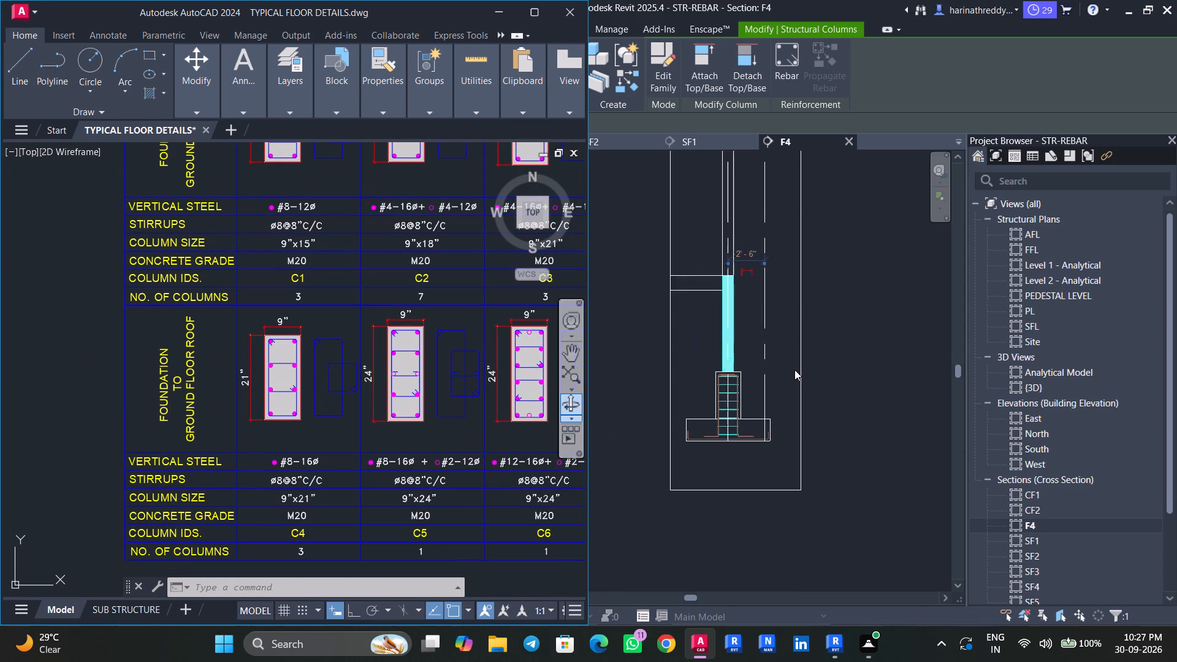
pyautogui.scroll(-11, 794, 370)
pyautogui.scroll(1, 794, 370)
pyautogui.scroll(-3, 794, 370)
pyautogui.scroll(11, 794, 366)
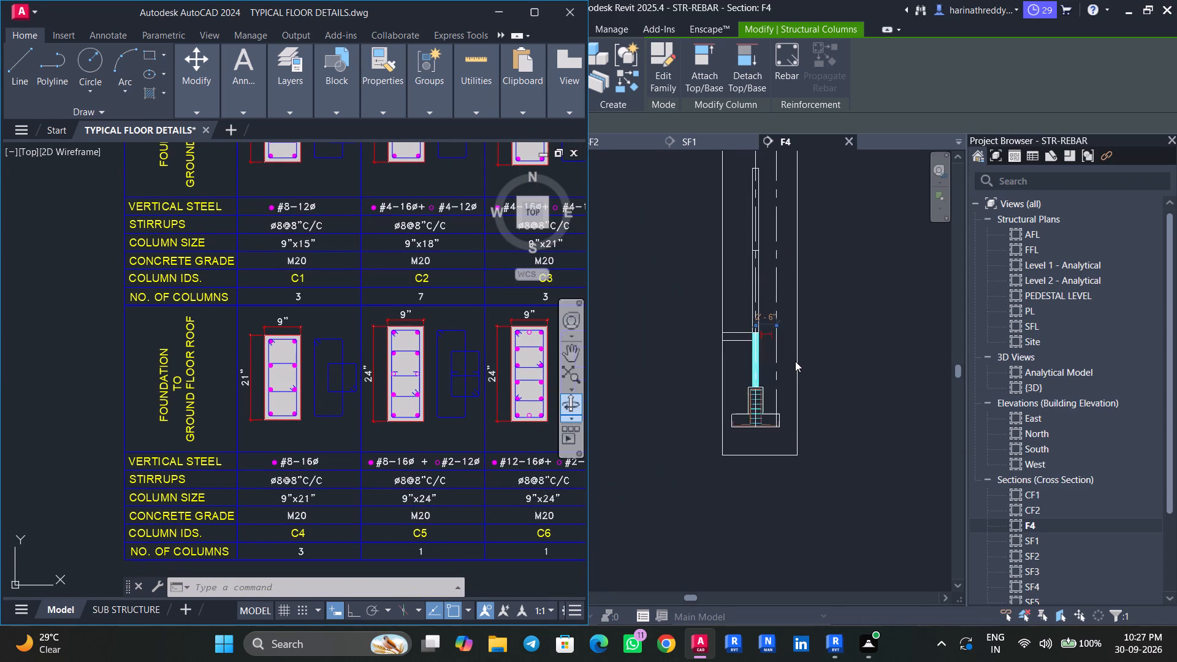
pyautogui.scroll(7, 795, 361)
pyautogui.moveTo(373, 348); pyautogui.dragTo(262, 436, button='middle')
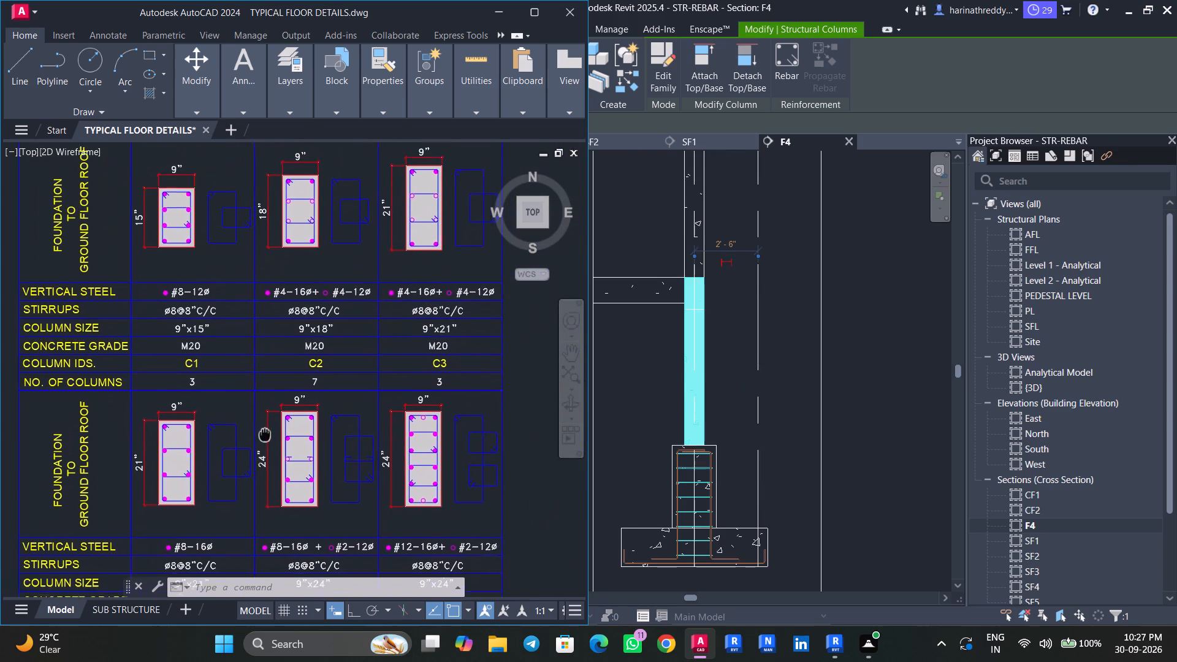
pyautogui.moveTo(262, 436); pyautogui.dragTo(249, 436, button='middle')
pyautogui.scroll(1, 422, 277)
pyautogui.moveTo(422, 277); pyautogui.dragTo(387, 414, button='middle')
pyautogui.scroll(1, 397, 351)
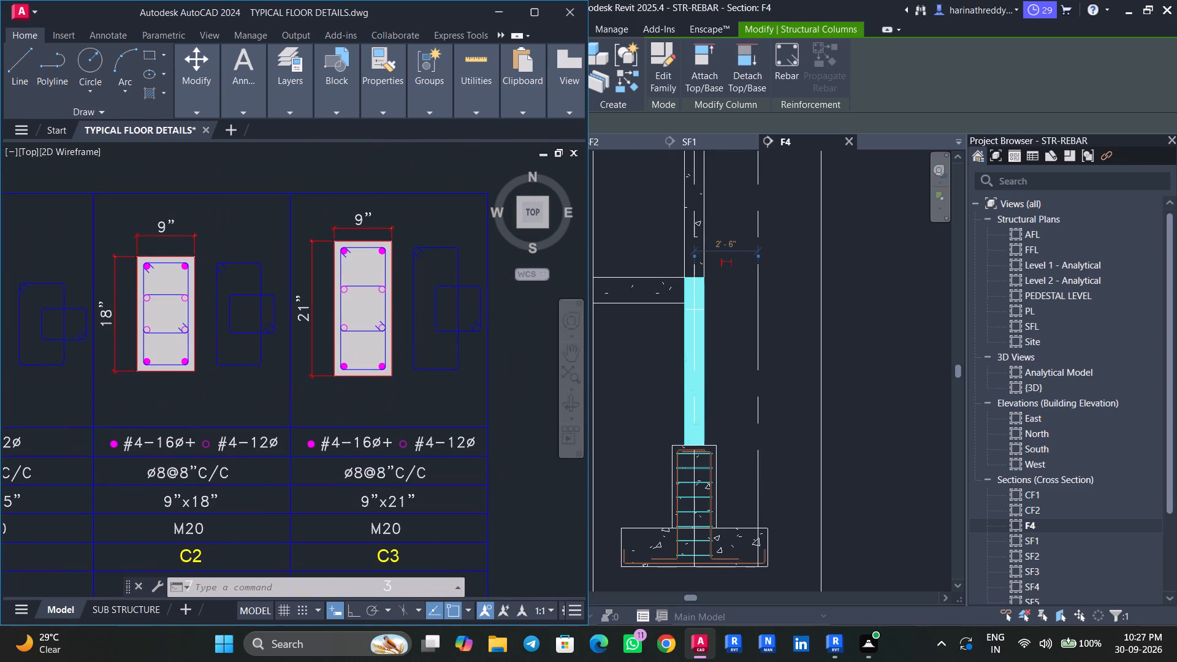
pyautogui.moveTo(397, 351); pyautogui.dragTo(408, 303, button='middle')
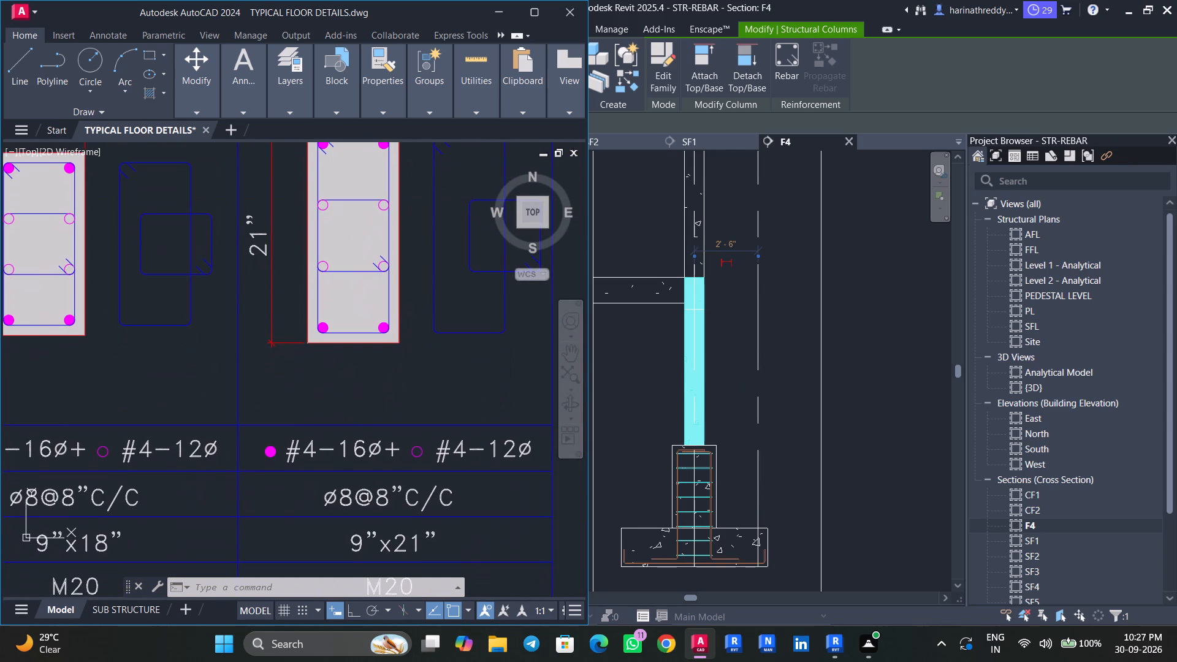
pyautogui.moveTo(408, 303); pyautogui.dragTo(402, 363, button='middle')
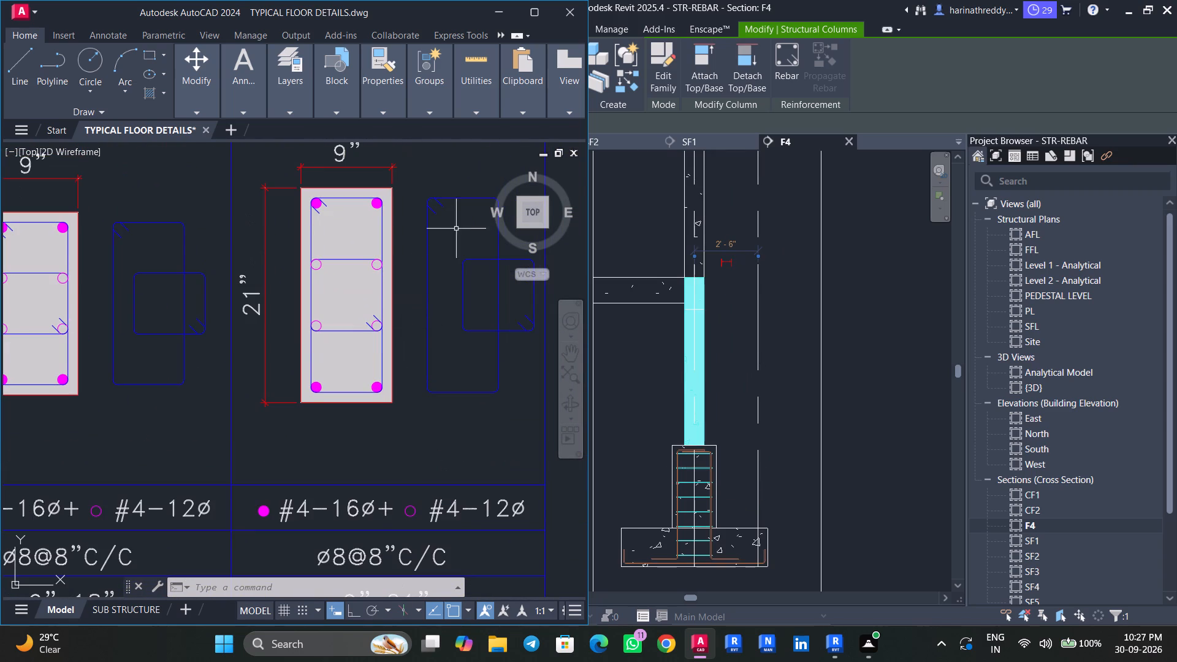
pyautogui.click(501, 17)
# Open the PEDESTAL LEVEL structural plan in Revit.
pyautogui.scroll(4, 700, 408)
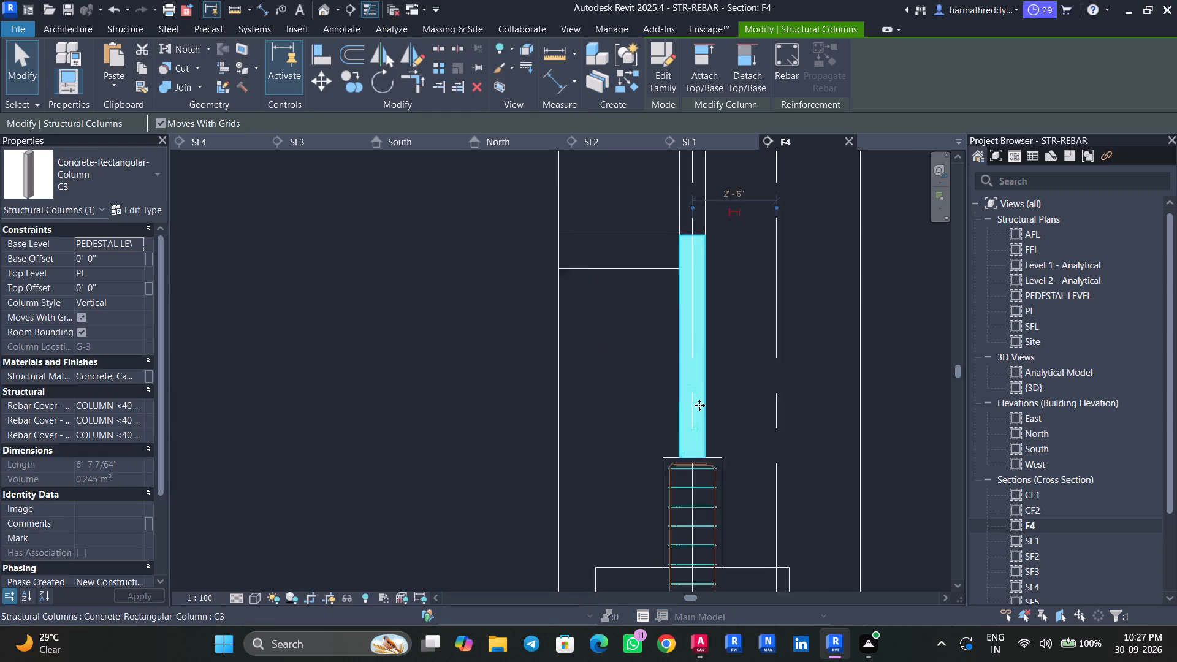
pyautogui.doubleClick(1062, 297)
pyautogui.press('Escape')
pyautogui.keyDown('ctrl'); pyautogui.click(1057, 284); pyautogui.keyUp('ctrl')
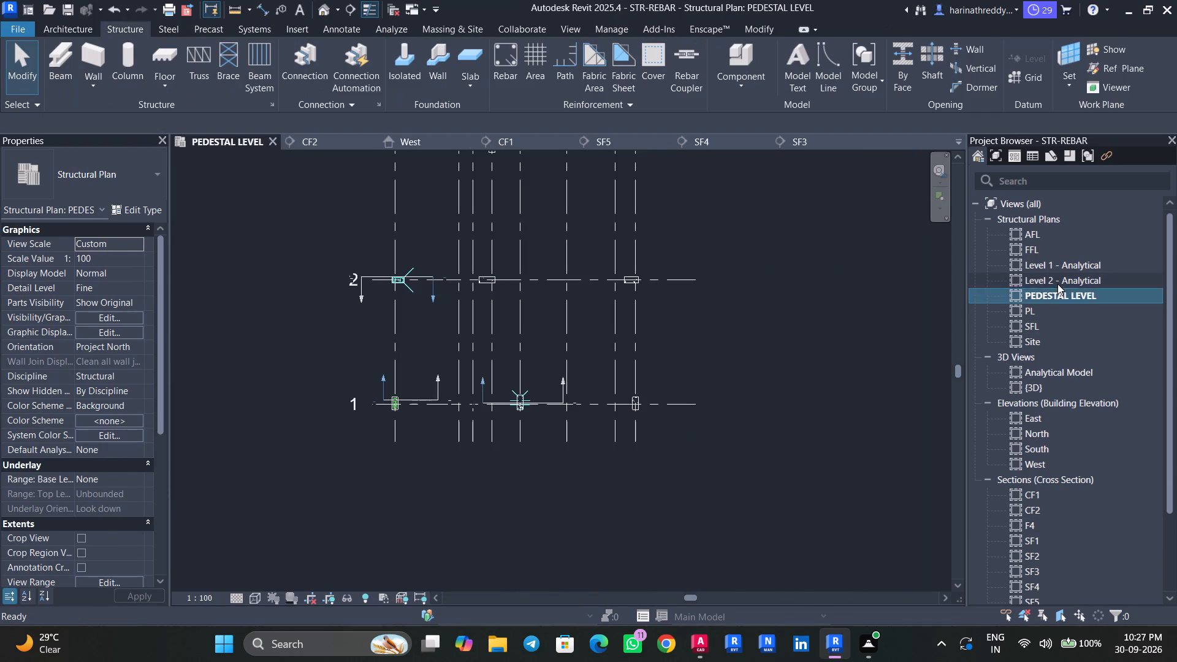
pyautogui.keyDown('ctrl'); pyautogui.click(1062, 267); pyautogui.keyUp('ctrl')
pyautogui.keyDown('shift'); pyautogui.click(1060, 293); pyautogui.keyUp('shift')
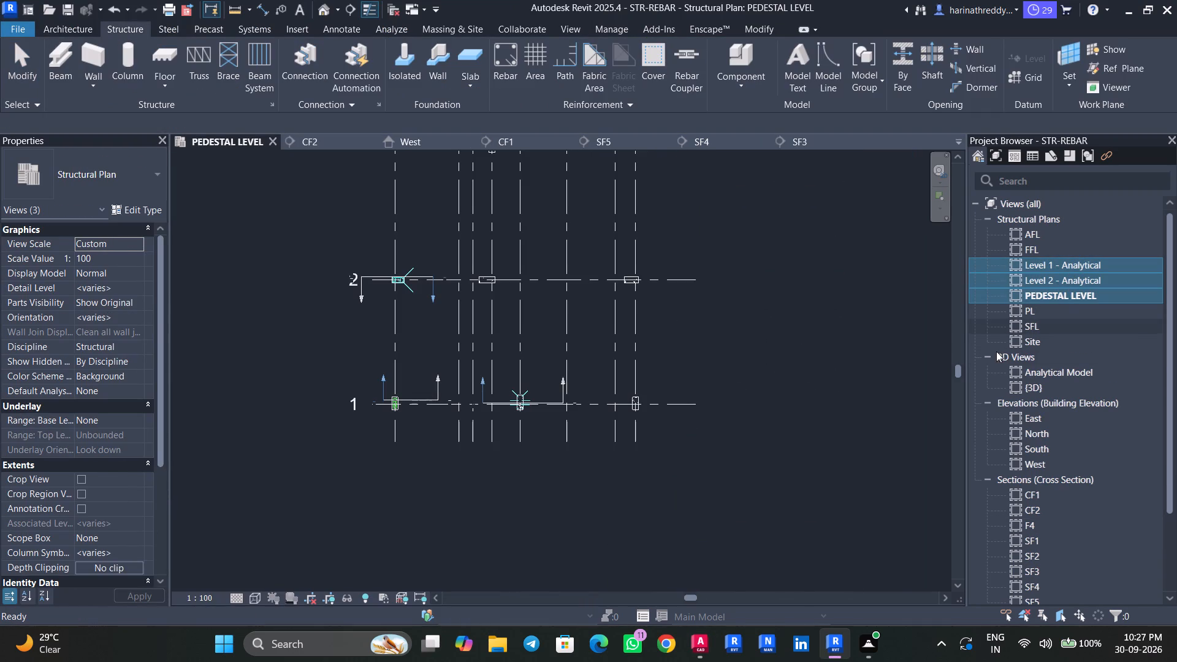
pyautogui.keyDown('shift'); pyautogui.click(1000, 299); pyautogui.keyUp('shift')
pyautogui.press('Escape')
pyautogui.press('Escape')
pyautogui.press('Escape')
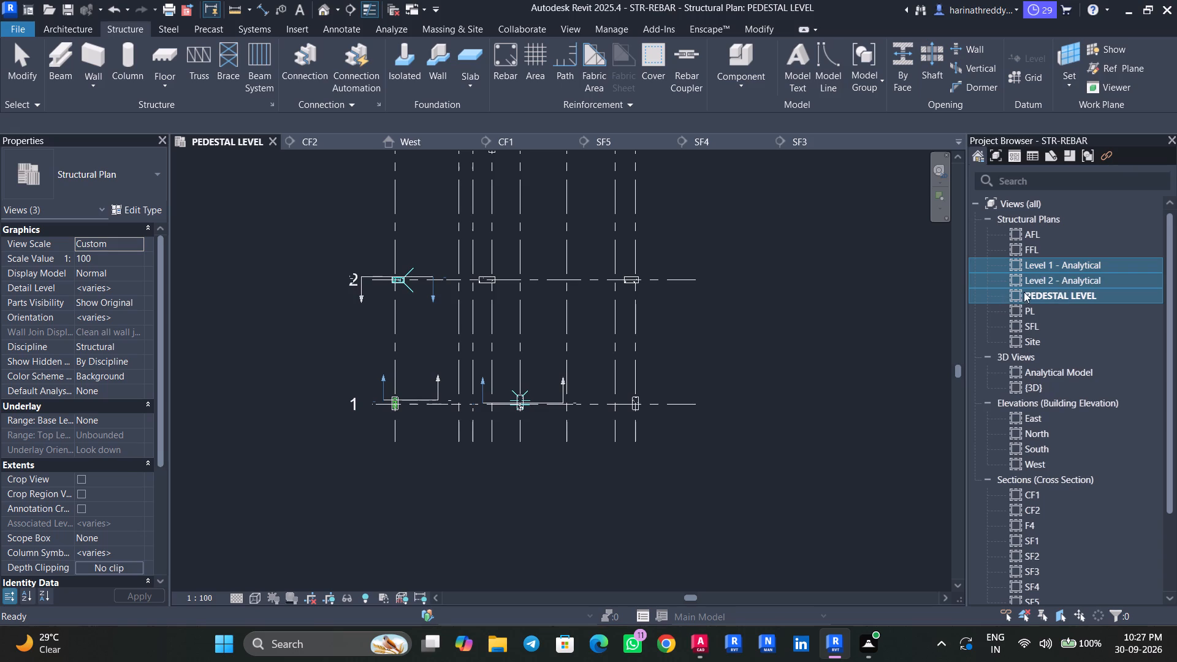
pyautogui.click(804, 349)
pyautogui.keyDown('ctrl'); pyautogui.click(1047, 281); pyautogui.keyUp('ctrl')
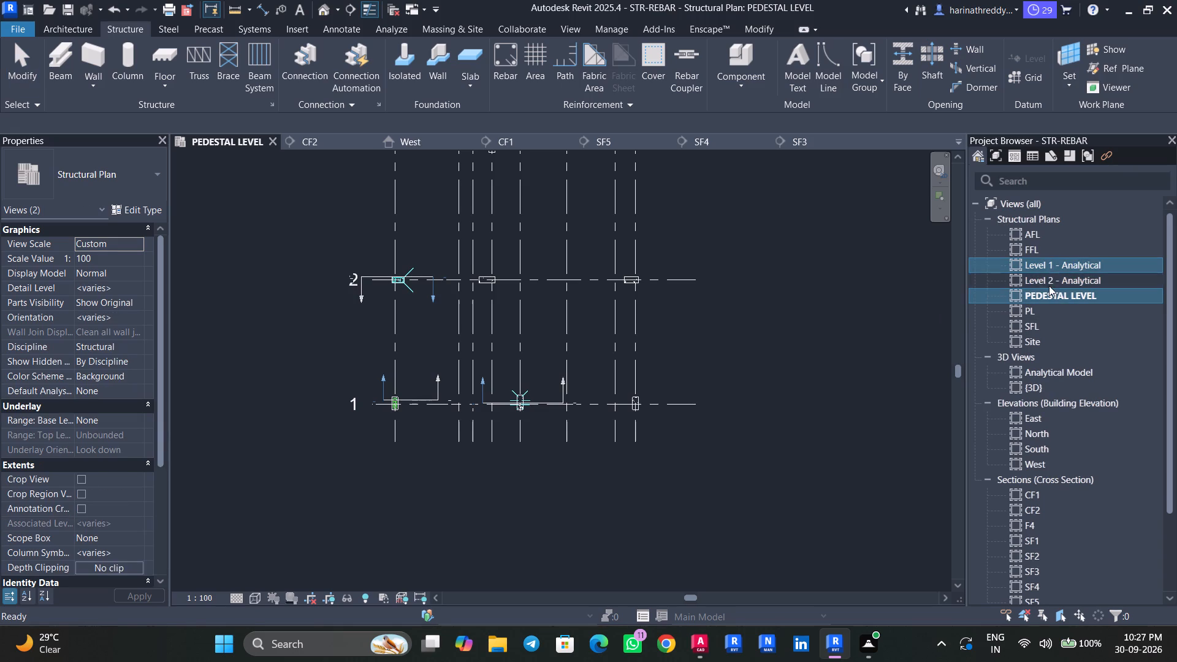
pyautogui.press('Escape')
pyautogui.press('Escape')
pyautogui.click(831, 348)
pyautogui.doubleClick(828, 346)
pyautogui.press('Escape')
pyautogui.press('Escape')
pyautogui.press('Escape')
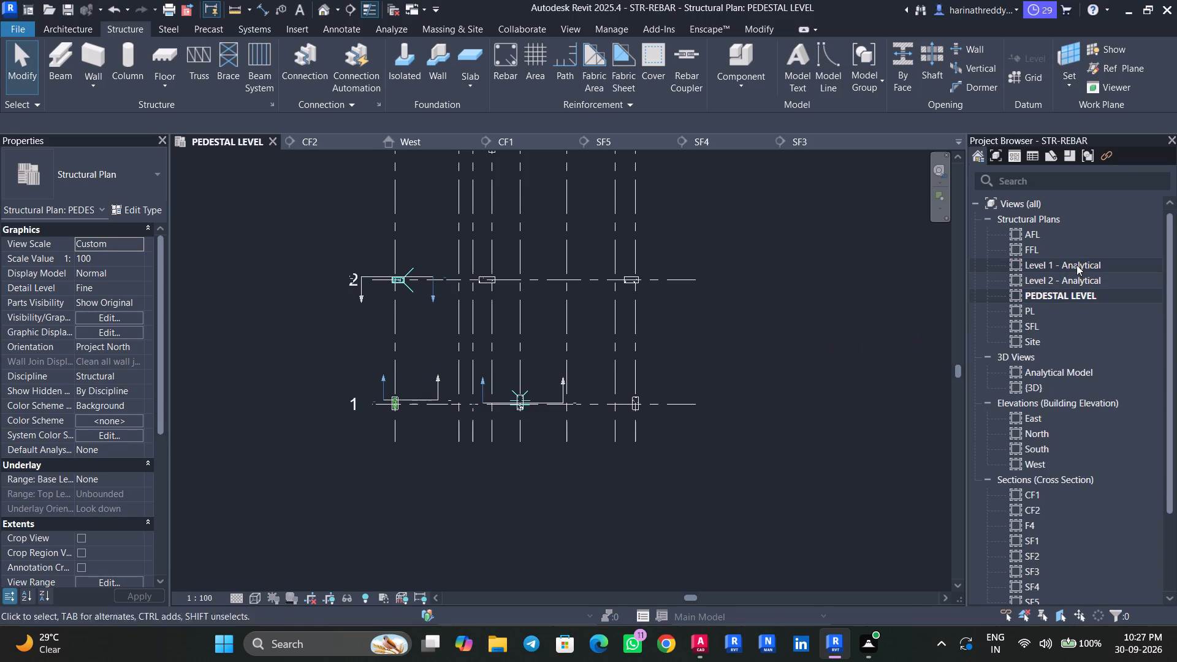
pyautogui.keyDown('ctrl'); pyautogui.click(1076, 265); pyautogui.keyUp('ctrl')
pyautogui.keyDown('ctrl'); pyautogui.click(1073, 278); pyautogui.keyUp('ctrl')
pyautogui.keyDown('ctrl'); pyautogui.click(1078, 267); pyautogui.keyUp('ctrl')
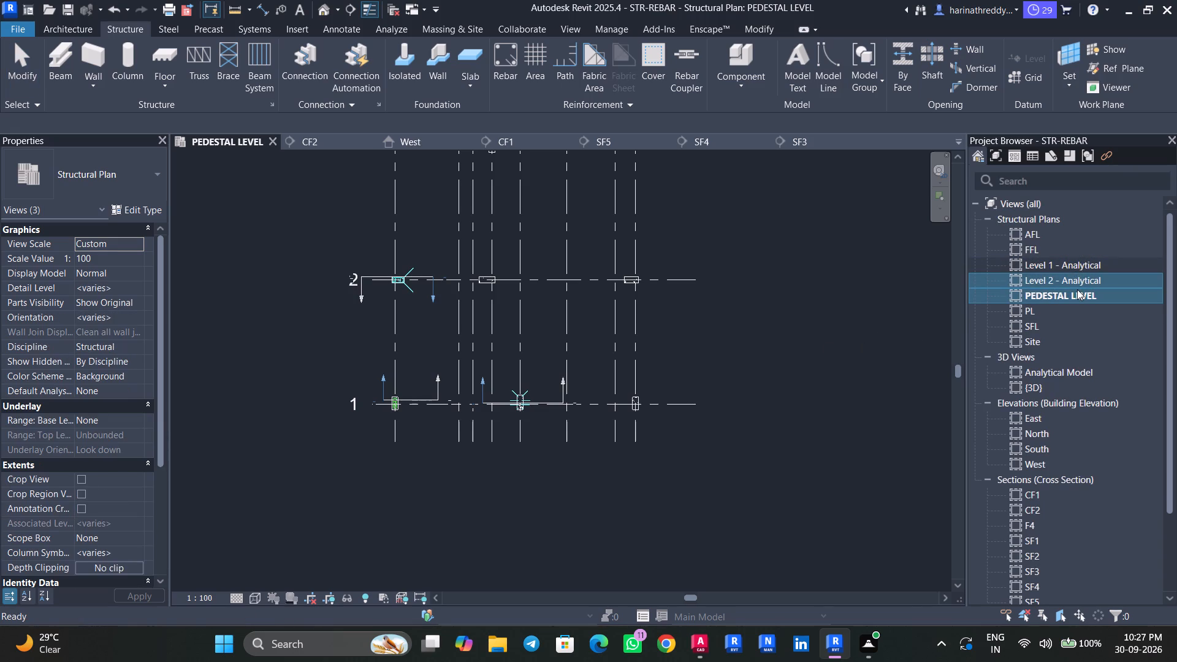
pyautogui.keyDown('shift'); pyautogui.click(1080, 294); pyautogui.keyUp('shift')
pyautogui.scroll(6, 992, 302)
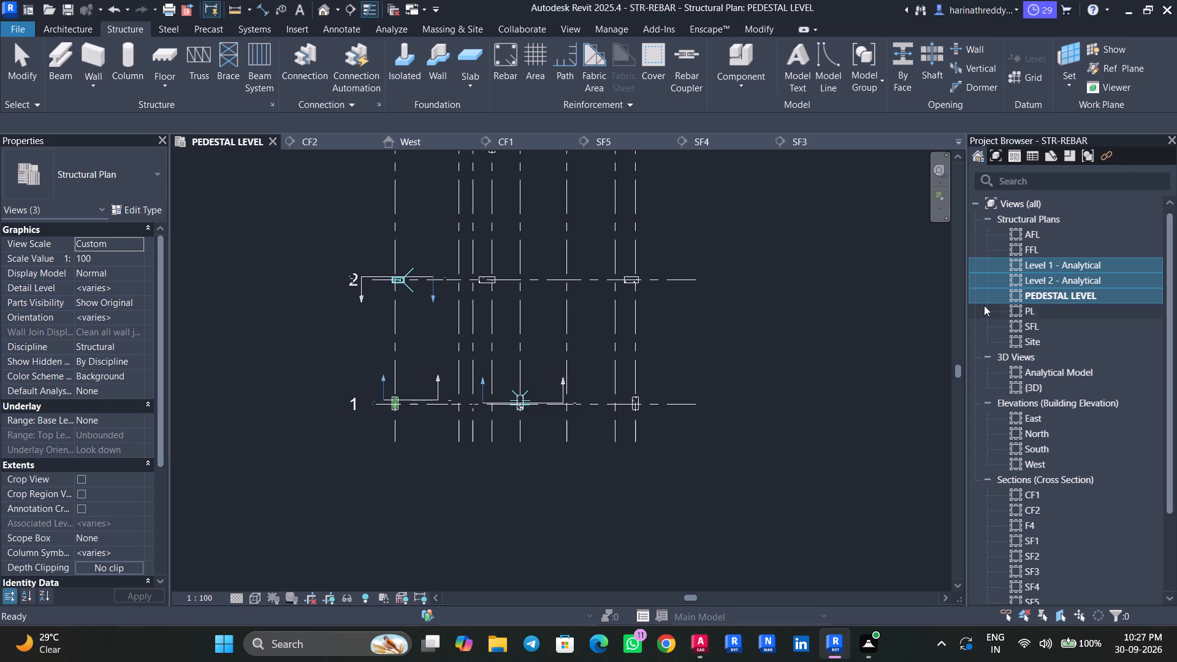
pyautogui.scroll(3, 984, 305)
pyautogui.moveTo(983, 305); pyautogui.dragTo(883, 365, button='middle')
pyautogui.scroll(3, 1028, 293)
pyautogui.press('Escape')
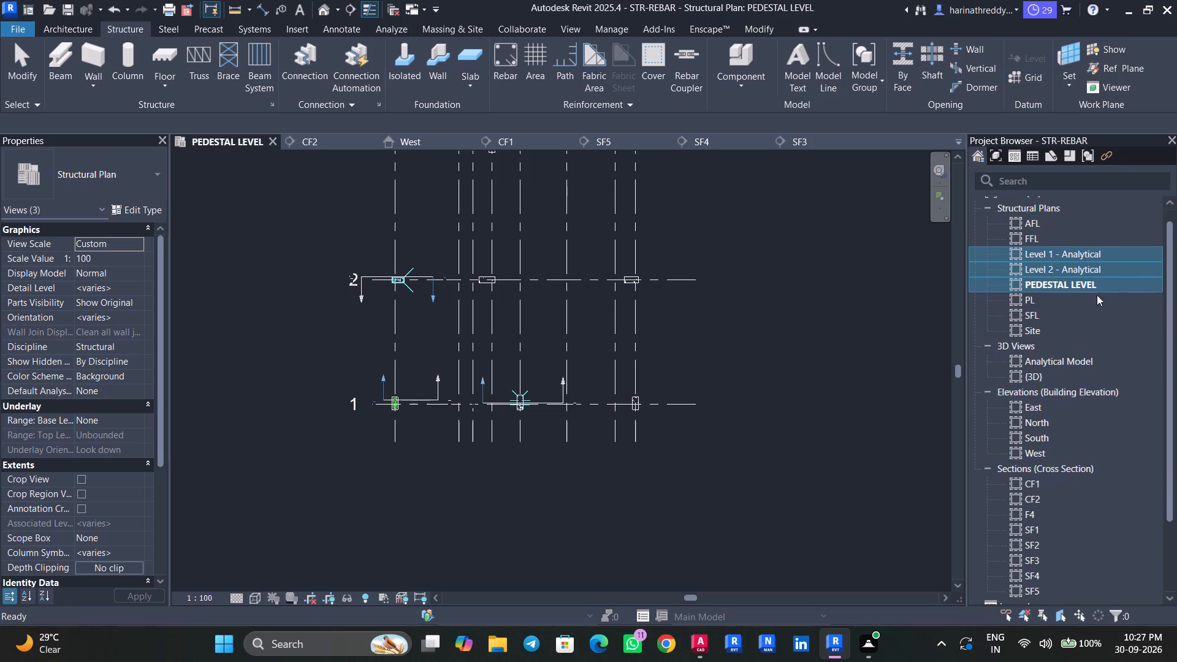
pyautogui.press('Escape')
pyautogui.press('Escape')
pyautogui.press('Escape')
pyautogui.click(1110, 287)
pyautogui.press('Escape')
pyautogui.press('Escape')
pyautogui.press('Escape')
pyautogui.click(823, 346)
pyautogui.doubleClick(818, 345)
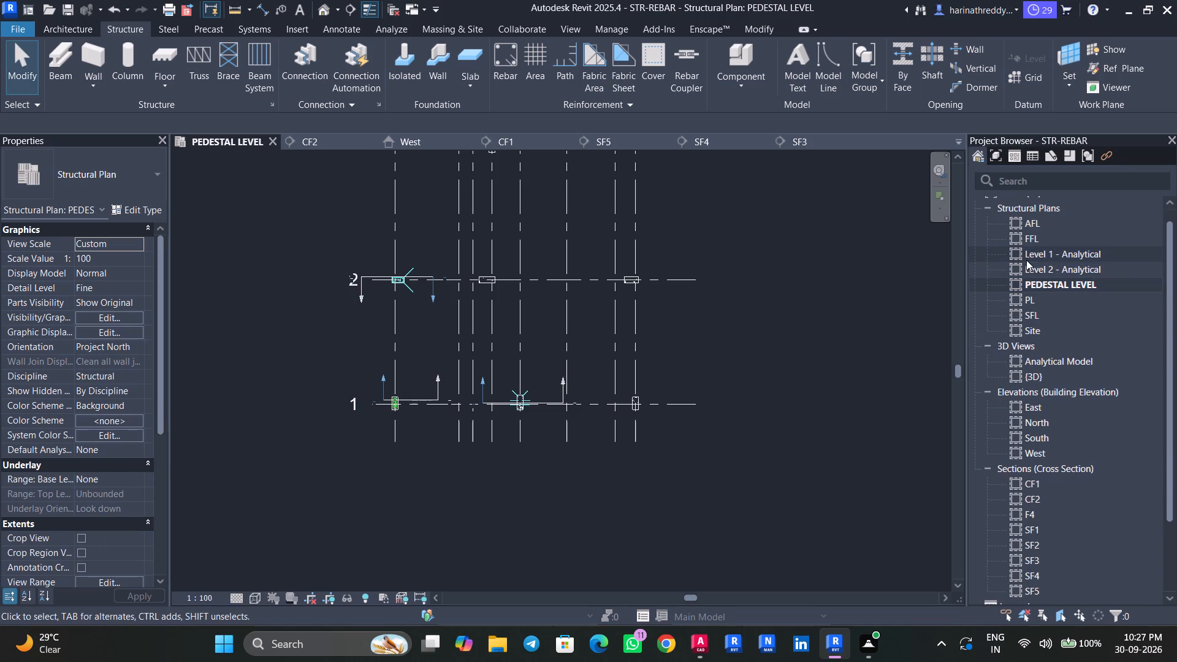
# Delete the Level 1 - Analytical and Level 2 - Analytical structural plan views.
pyautogui.click(1030, 257)
pyautogui.keyDown('ctrl'); pyautogui.click(1030, 258); pyautogui.keyUp('ctrl')
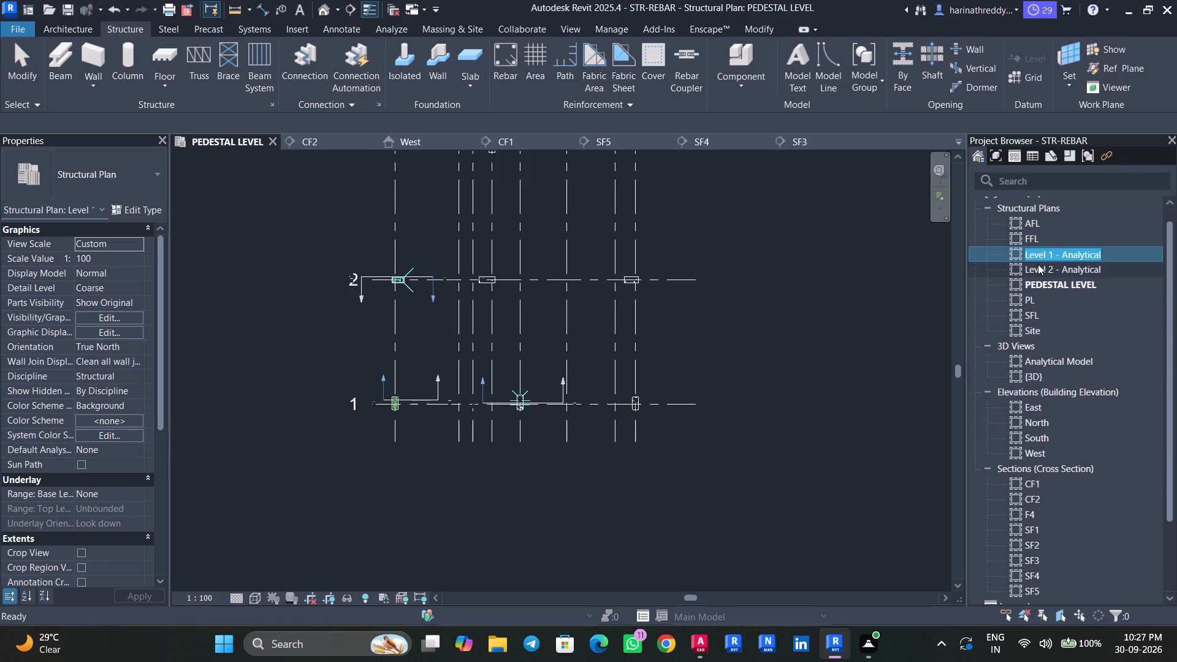
pyautogui.keyDown('ctrl'); pyautogui.click(1038, 264); pyautogui.keyUp('ctrl')
pyautogui.keyDown('ctrl'); pyautogui.click(1058, 270); pyautogui.keyUp('ctrl')
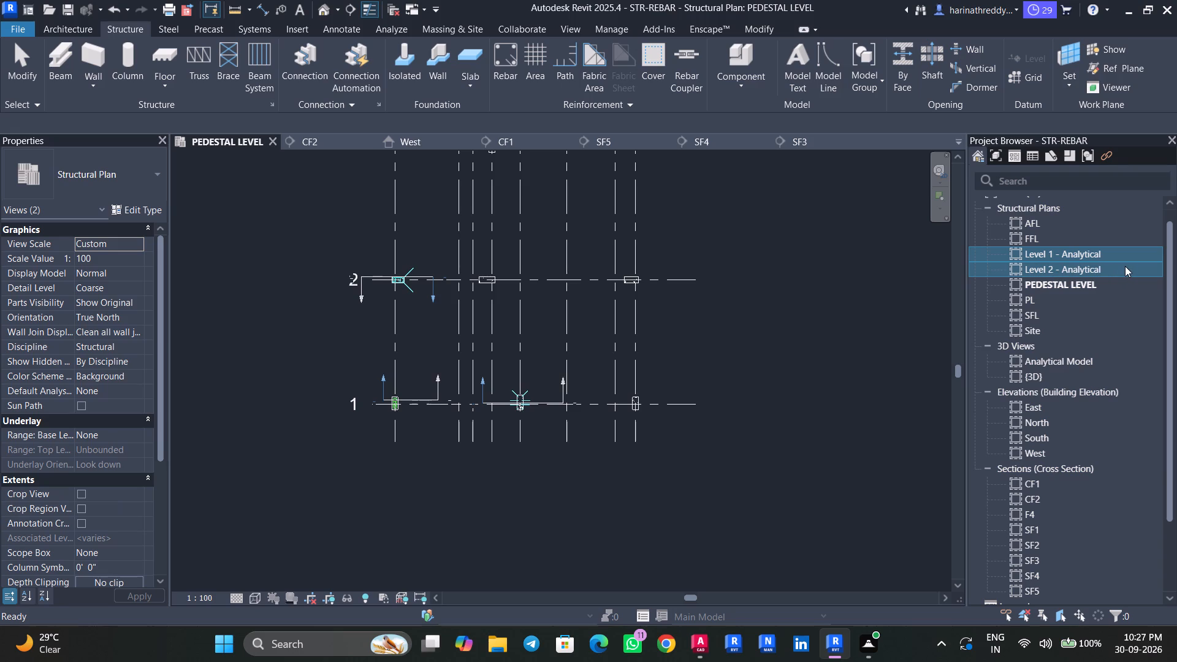
pyautogui.press('Delete')
pyautogui.press('Escape')
pyautogui.press('Escape')
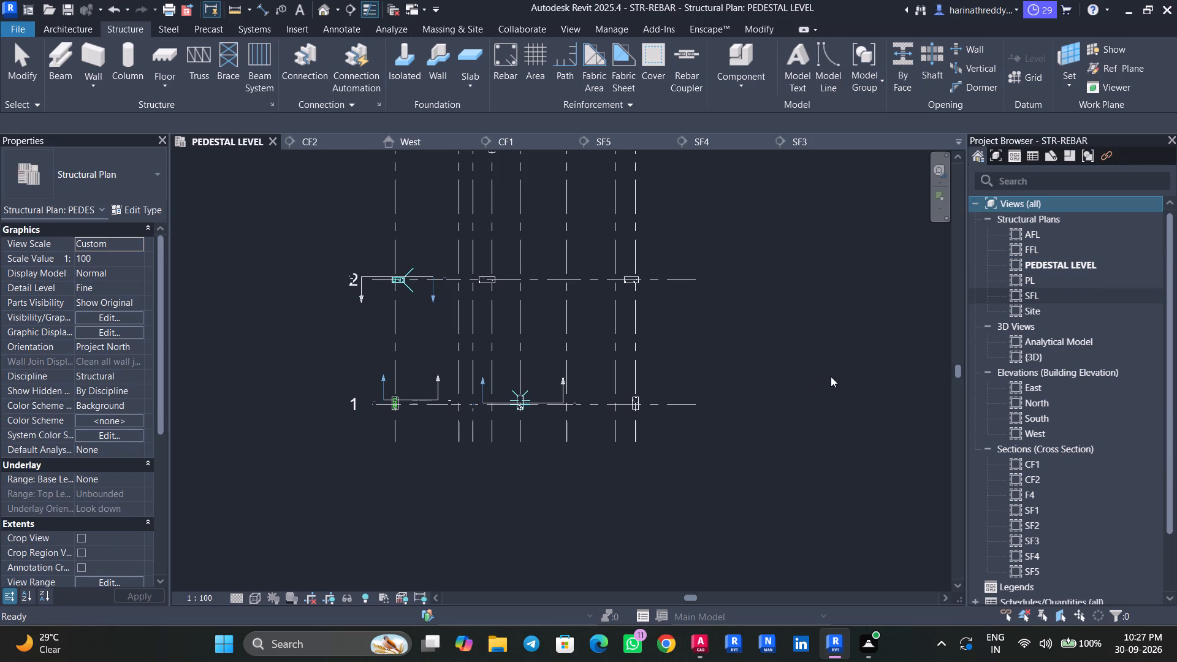
pyautogui.press('Escape')
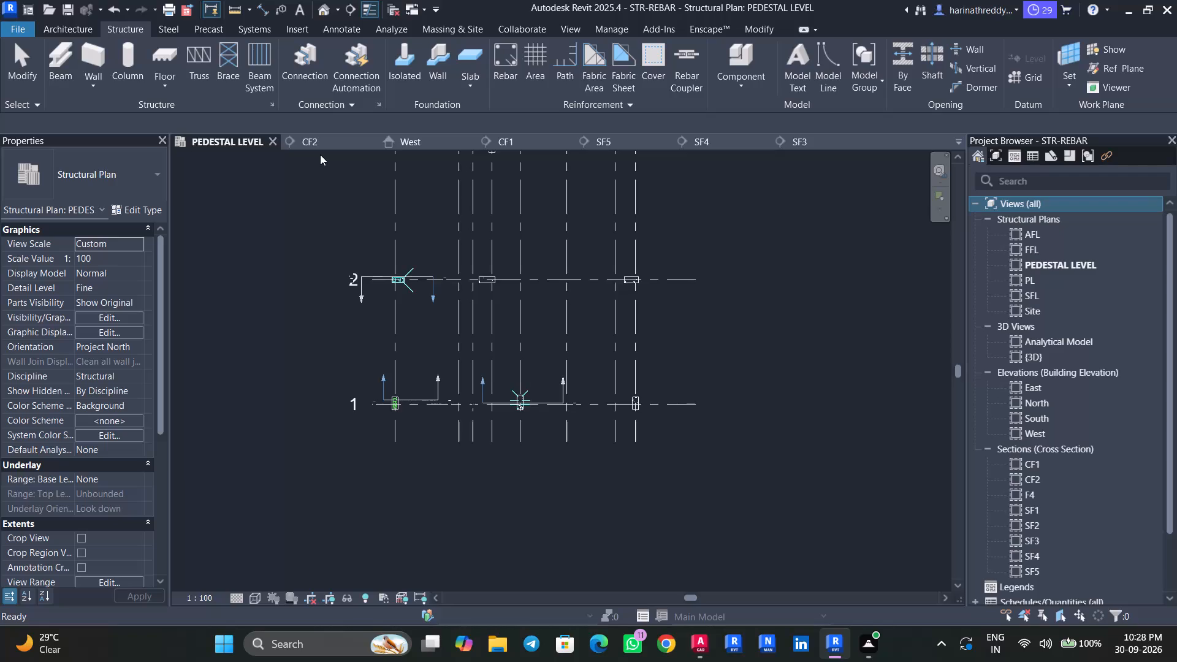
pyautogui.press('Escape')
# Select the C3 column above the pedestal in the F4 section and reopen the PEDESTAL LEVEL plan with it selected.
pyautogui.doubleClick(1042, 494)
pyautogui.scroll(3, 768, 422)
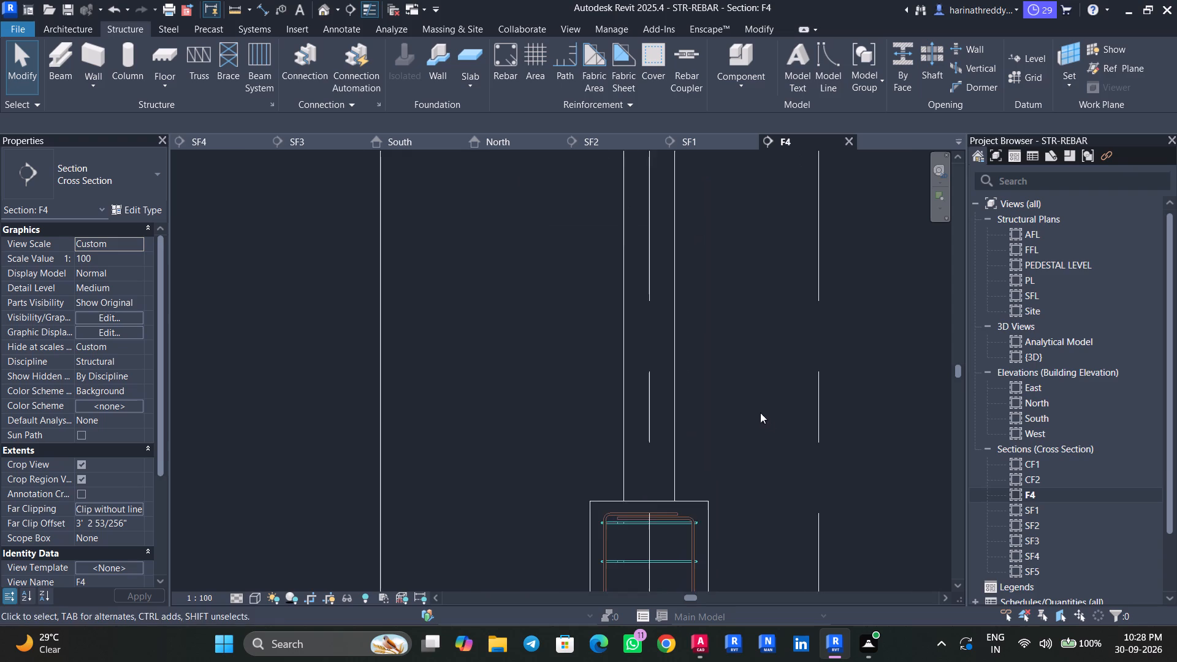
pyautogui.moveTo(759, 411); pyautogui.dragTo(620, 343, button='middle')
pyautogui.click(537, 344)
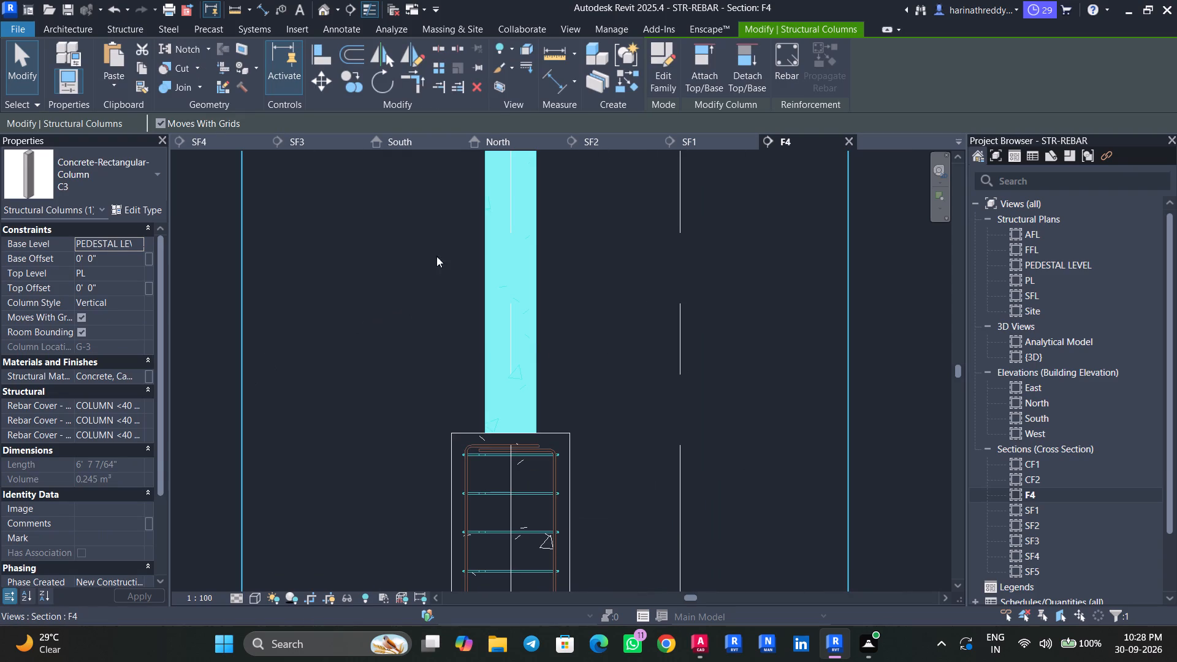
pyautogui.doubleClick(1066, 268)
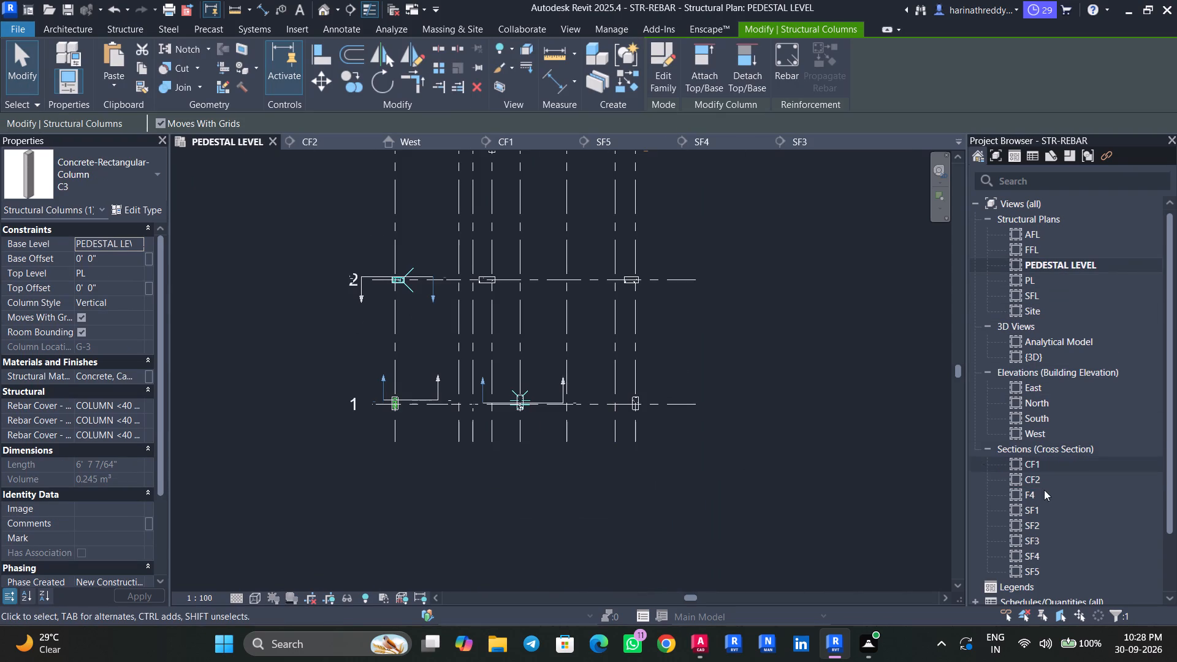
pyautogui.doubleClick(1041, 493)
pyautogui.press('Escape')
pyautogui.press('Escape')
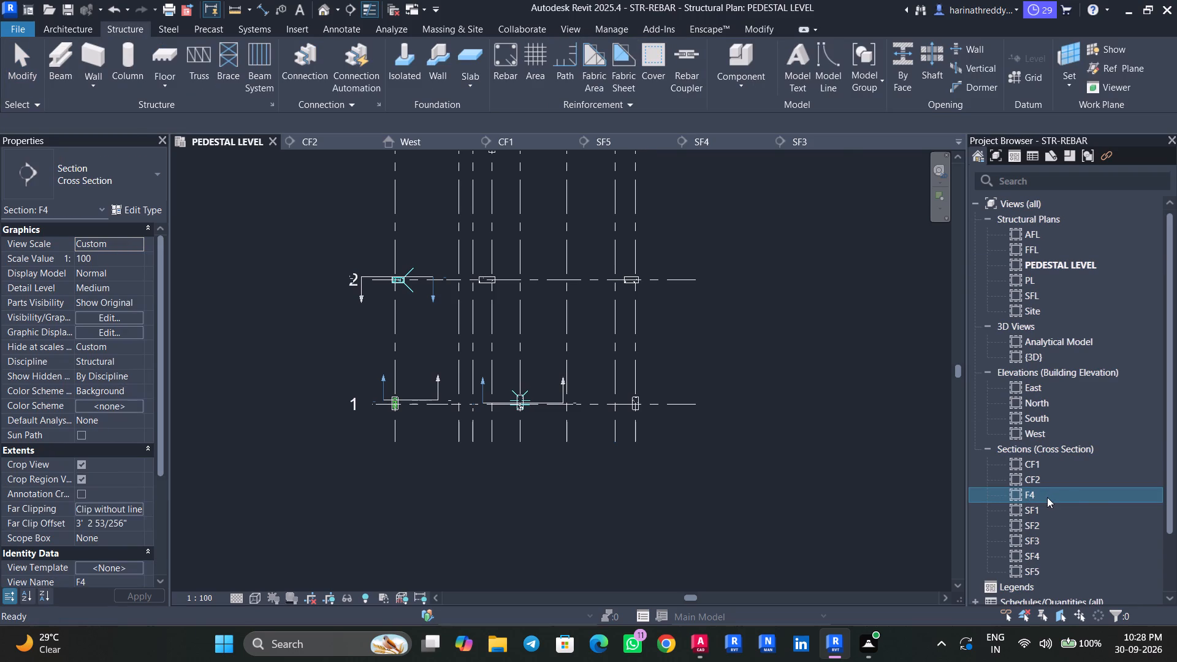
pyautogui.doubleClick(1047, 497)
pyautogui.click(535, 340)
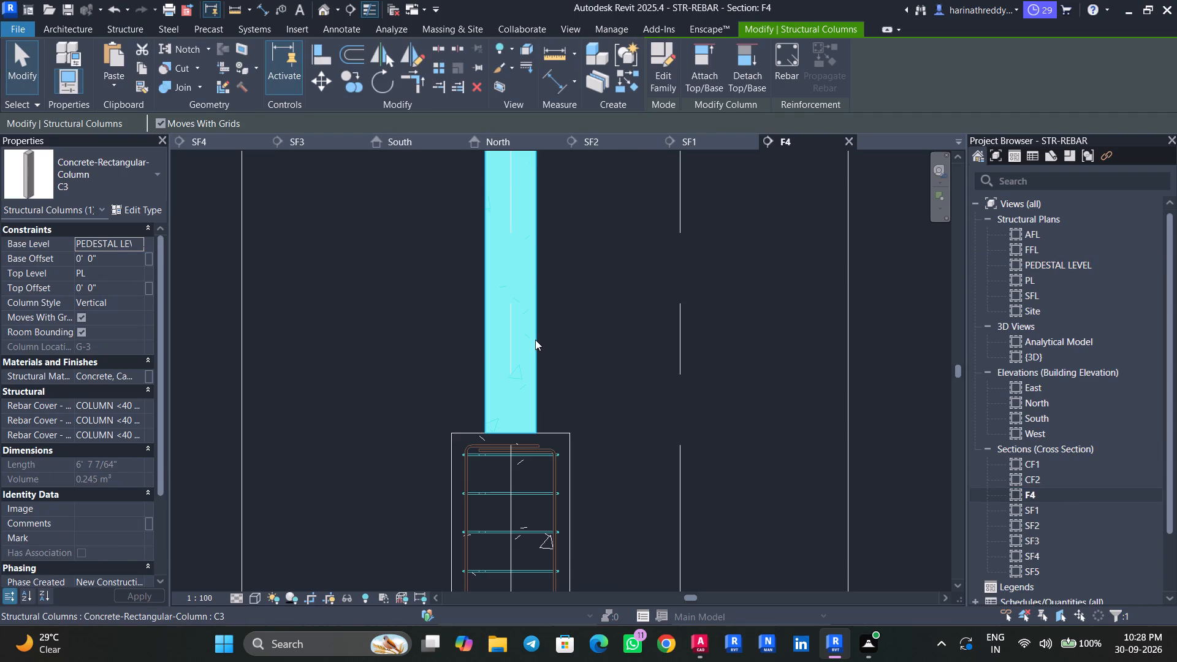
pyautogui.doubleClick(1052, 266)
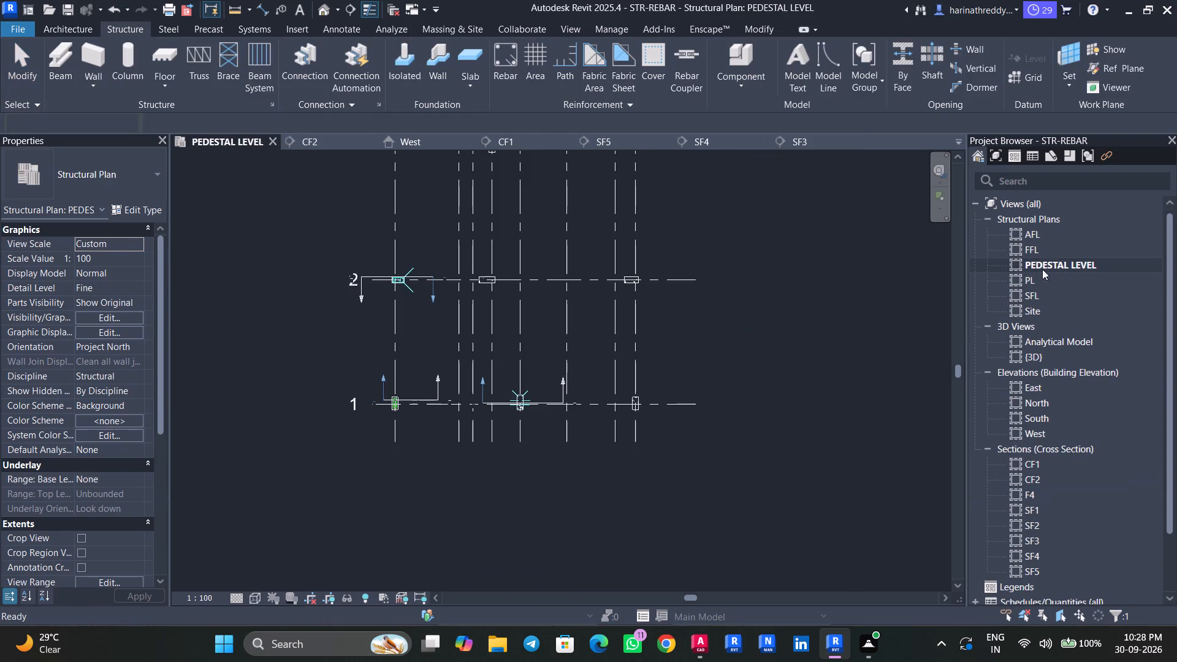
# Locate the selected C3 column near grid intersection G-3 in the PEDESTAL LEVEL plan.
pyautogui.scroll(9, 387, 300)
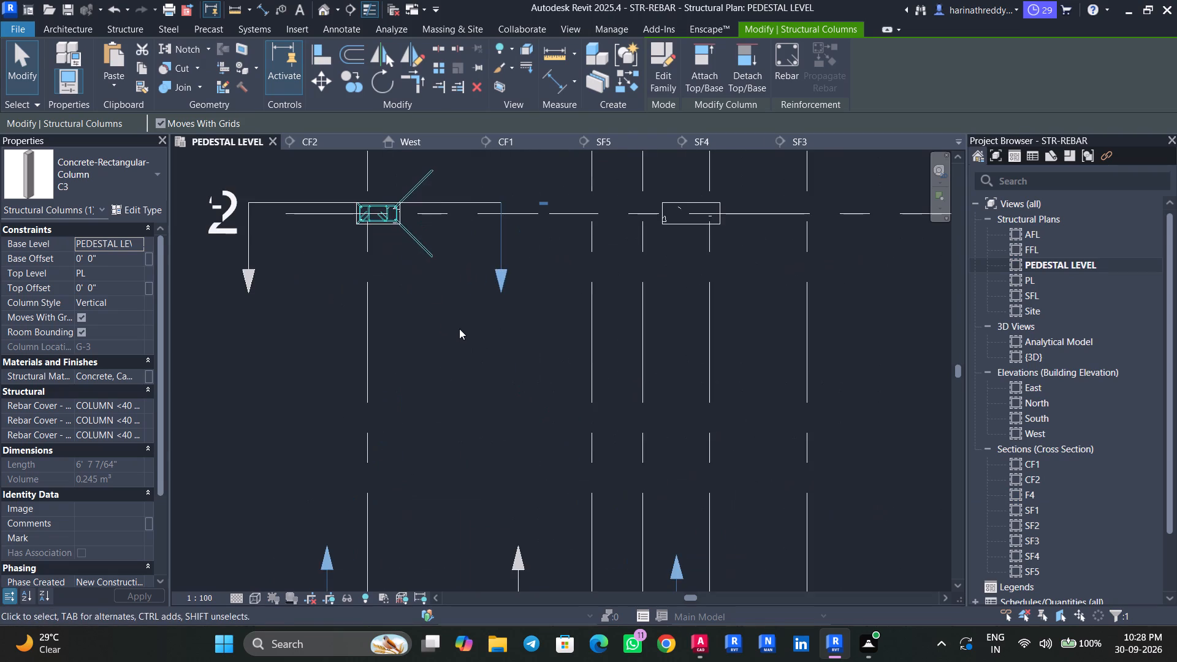
pyautogui.moveTo(479, 354); pyautogui.dragTo(477, 549, button='middle')
pyautogui.scroll(7, 409, 387)
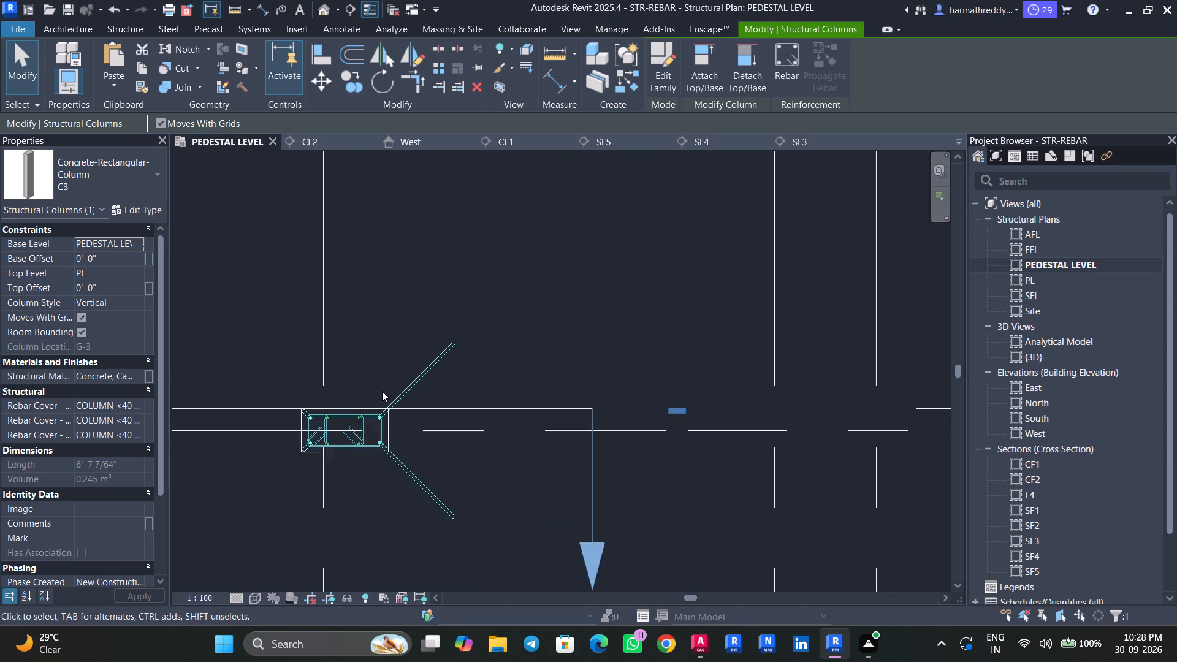
pyautogui.scroll(3, 382, 391)
pyautogui.scroll(-18, 374, 398)
pyautogui.moveTo(425, 306); pyautogui.dragTo(417, 532, button='middle')
pyautogui.scroll(1, 623, 477)
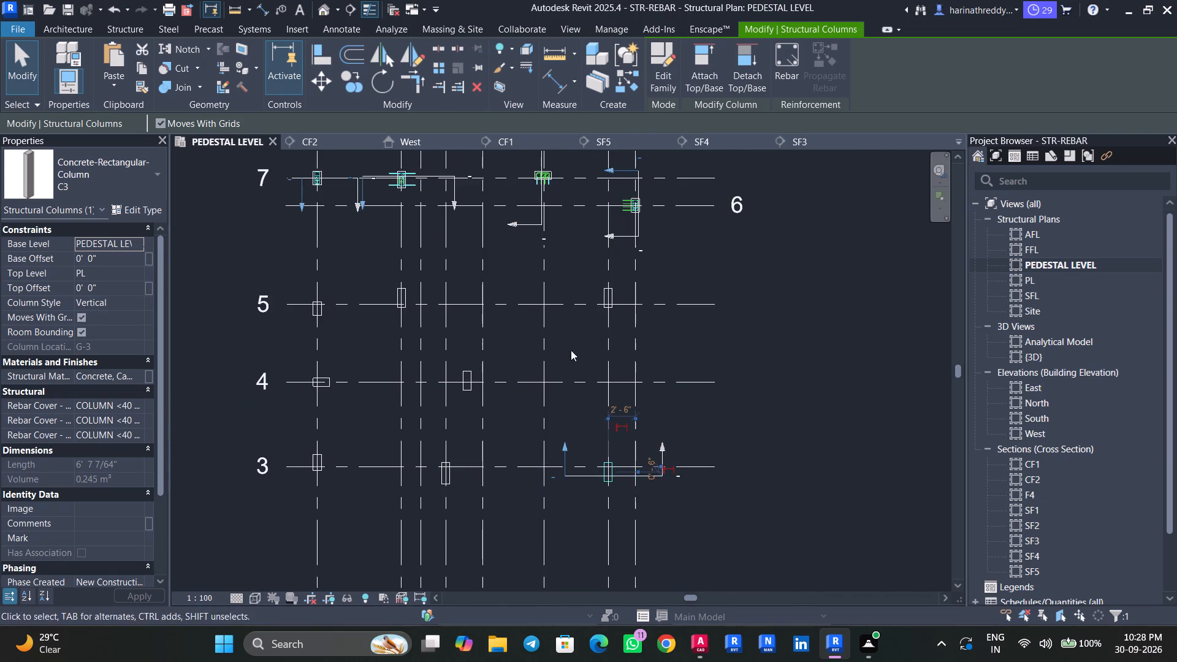
pyautogui.scroll(3, 546, 243)
pyautogui.moveTo(578, 263); pyautogui.dragTo(581, 436, button='middle')
pyautogui.moveTo(574, 426); pyautogui.dragTo(670, 377, button='middle')
pyautogui.moveTo(389, 378); pyautogui.dragTo(433, 367, button='middle')
pyautogui.scroll(1, 463, 346)
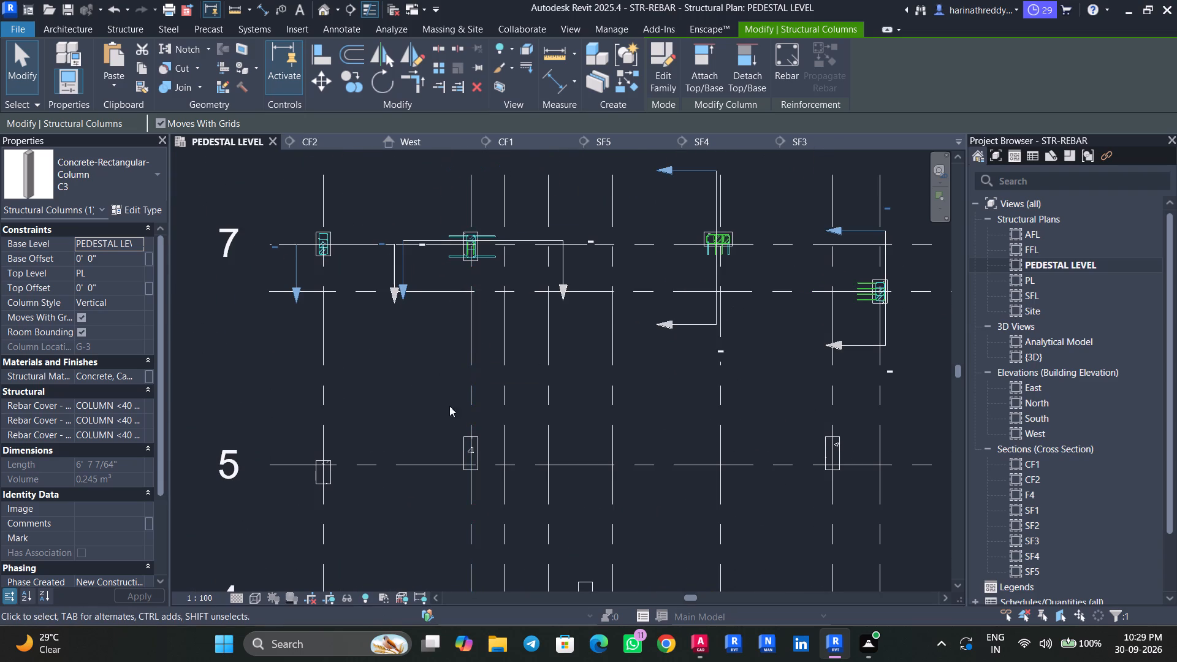
pyautogui.scroll(-4, 484, 378)
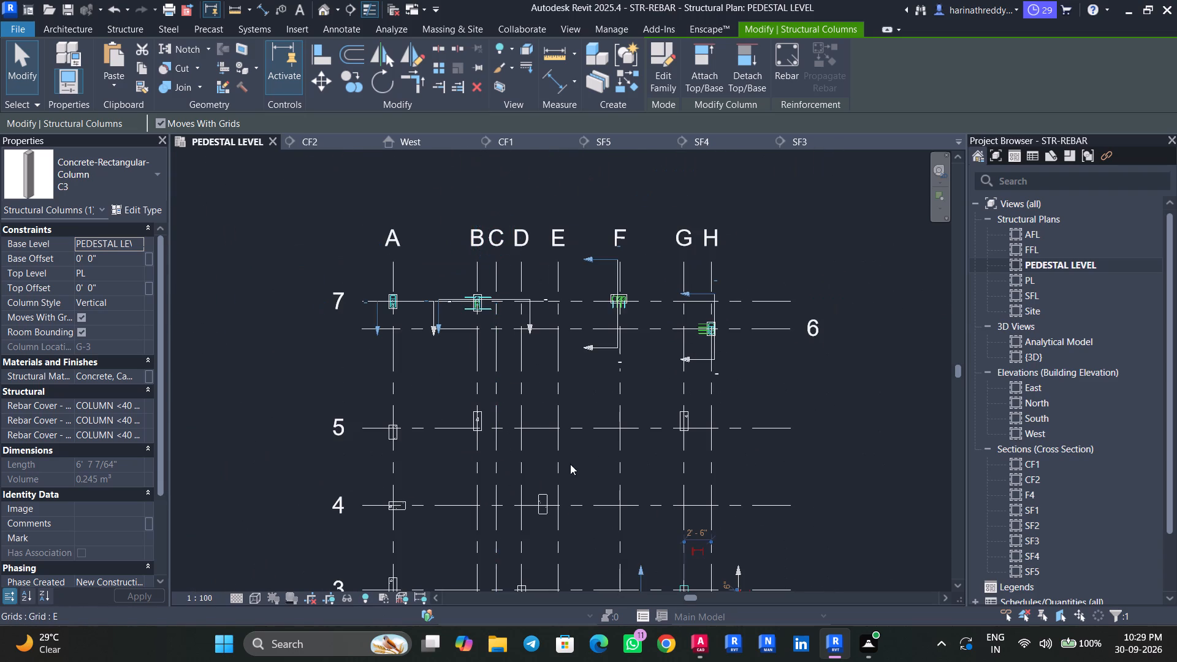
pyautogui.moveTo(587, 469); pyautogui.dragTo(557, 379, button='middle')
pyautogui.scroll(7, 605, 498)
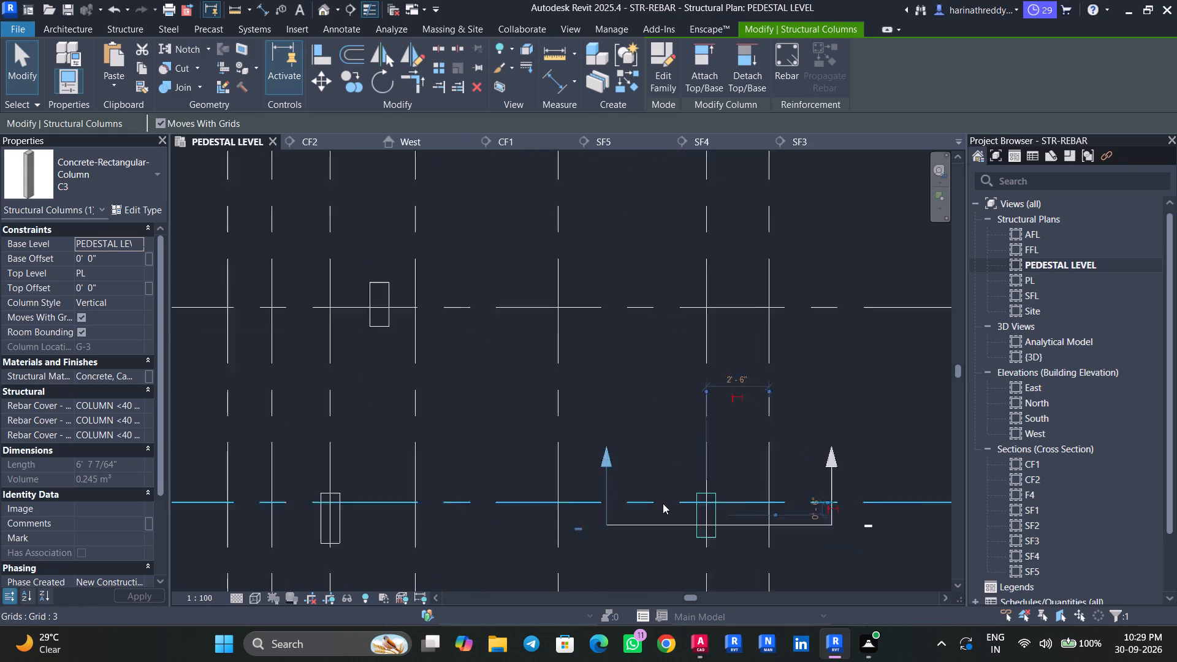
pyautogui.scroll(6, 663, 503)
pyautogui.moveTo(691, 519); pyautogui.dragTo(506, 460, button='middle')
pyautogui.scroll(1, 505, 462)
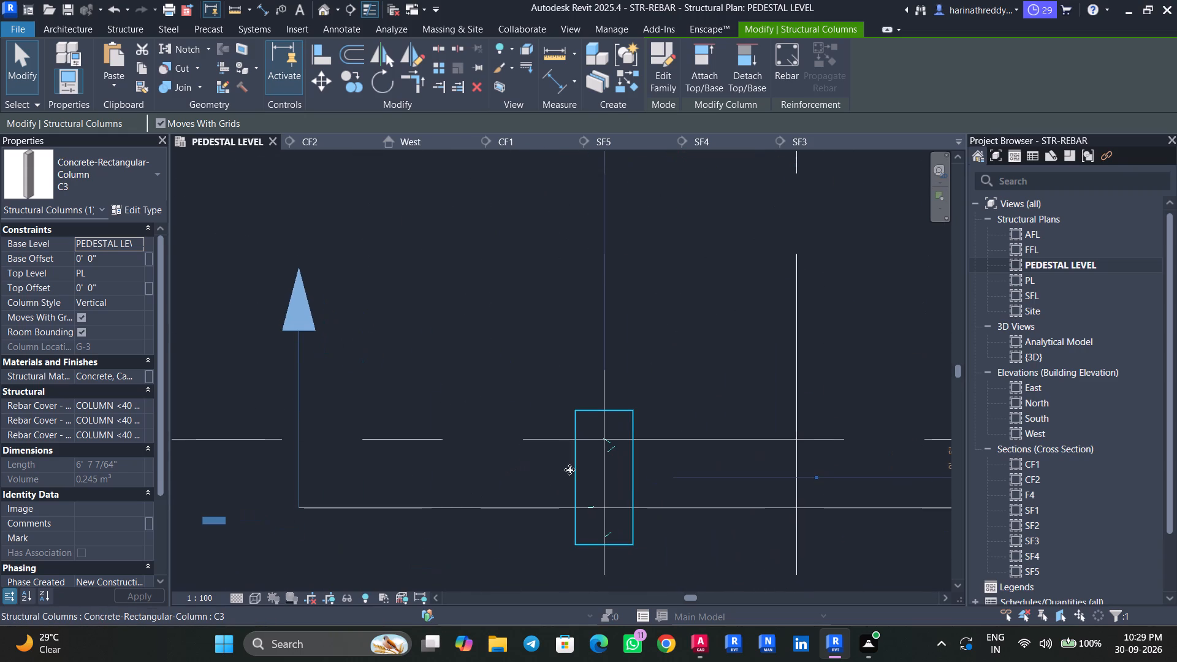
# Place a single straight H16 bar, shape 00, inside the cover at the top-left corner of the G-3 C3 column in plan.
pyautogui.press('Escape')
pyautogui.click(579, 472)
pyautogui.click(793, 72)
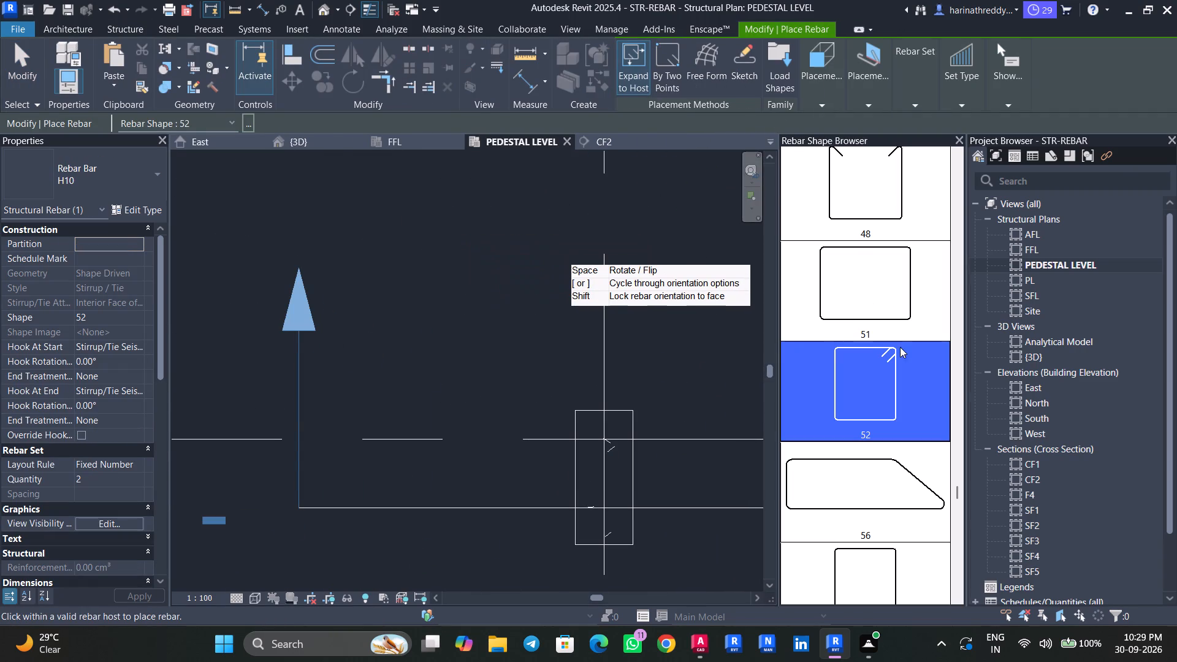
pyautogui.scroll(3, 882, 345)
pyautogui.scroll(-1, 882, 345)
pyautogui.scroll(2, 882, 345)
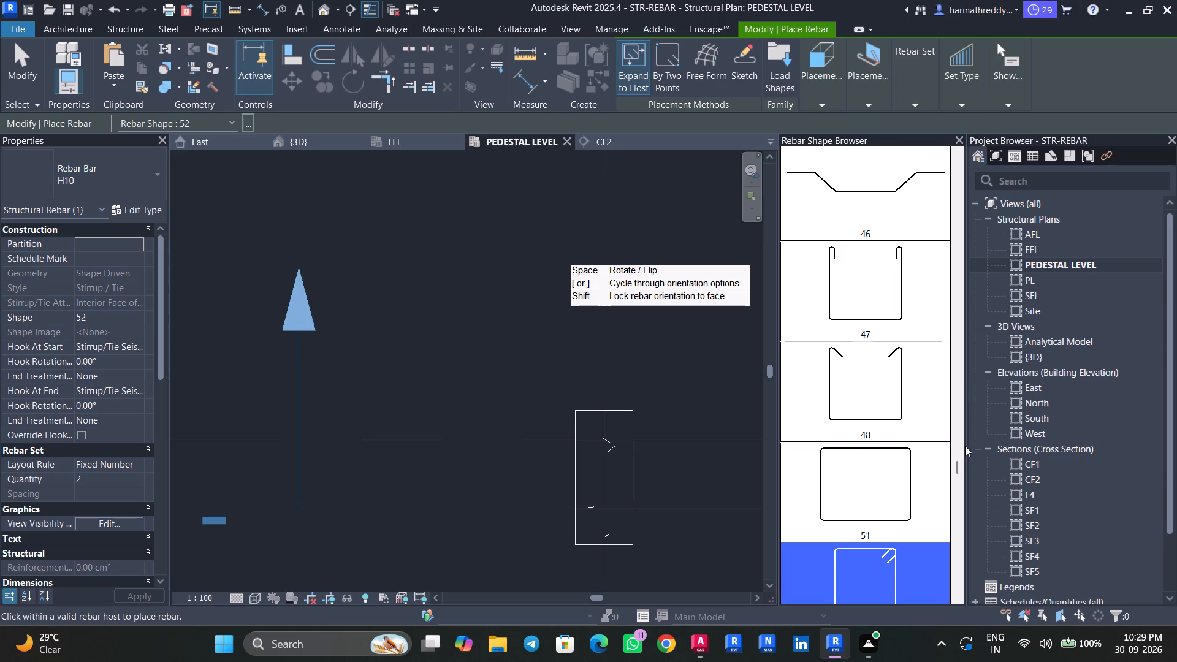
pyautogui.moveTo(960, 463); pyautogui.dragTo(954, 159)
pyautogui.click(888, 176)
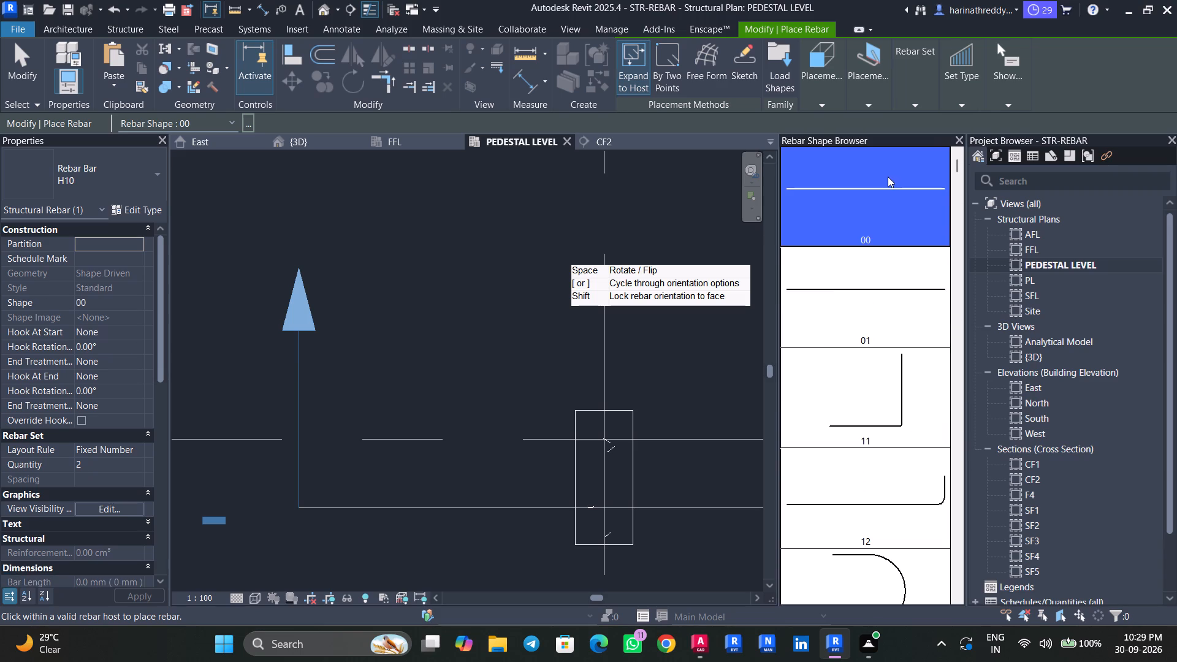
pyautogui.scroll(4, 588, 428)
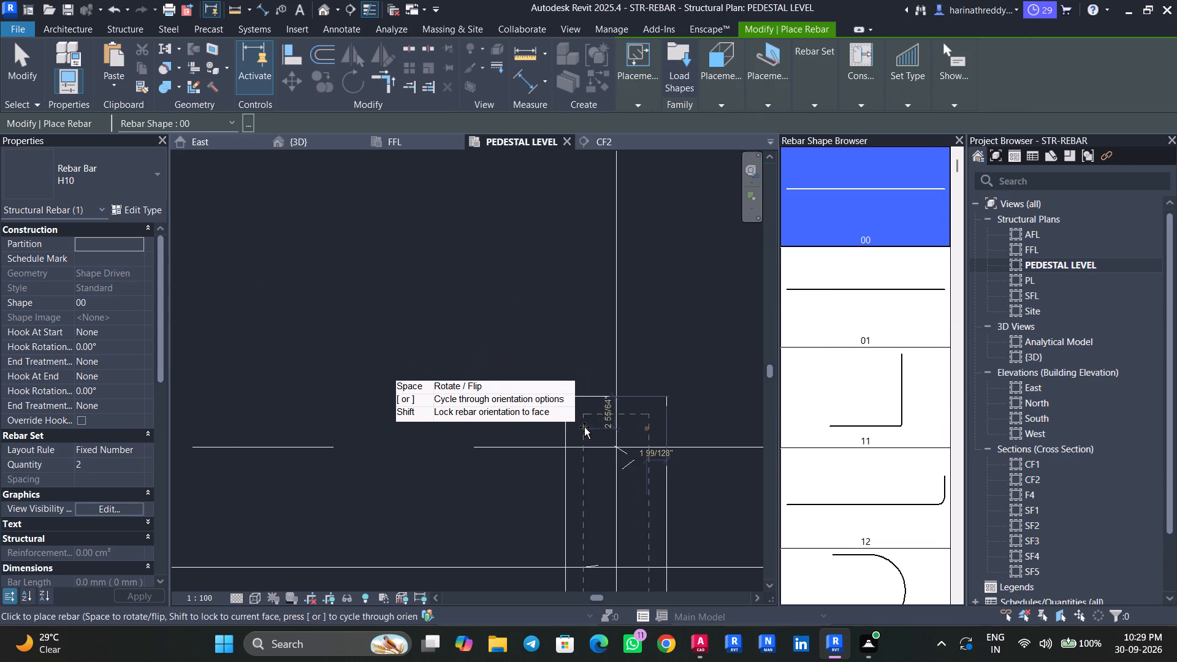
pyautogui.scroll(6, 584, 427)
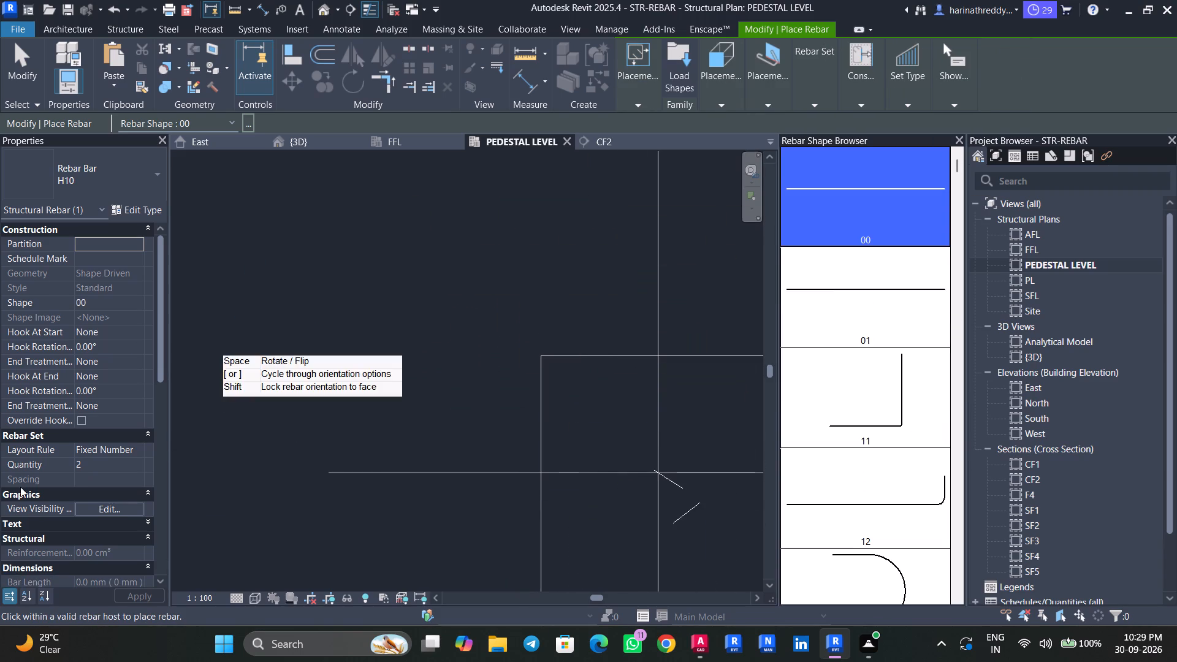
pyautogui.click(140, 449)
pyautogui.click(118, 466)
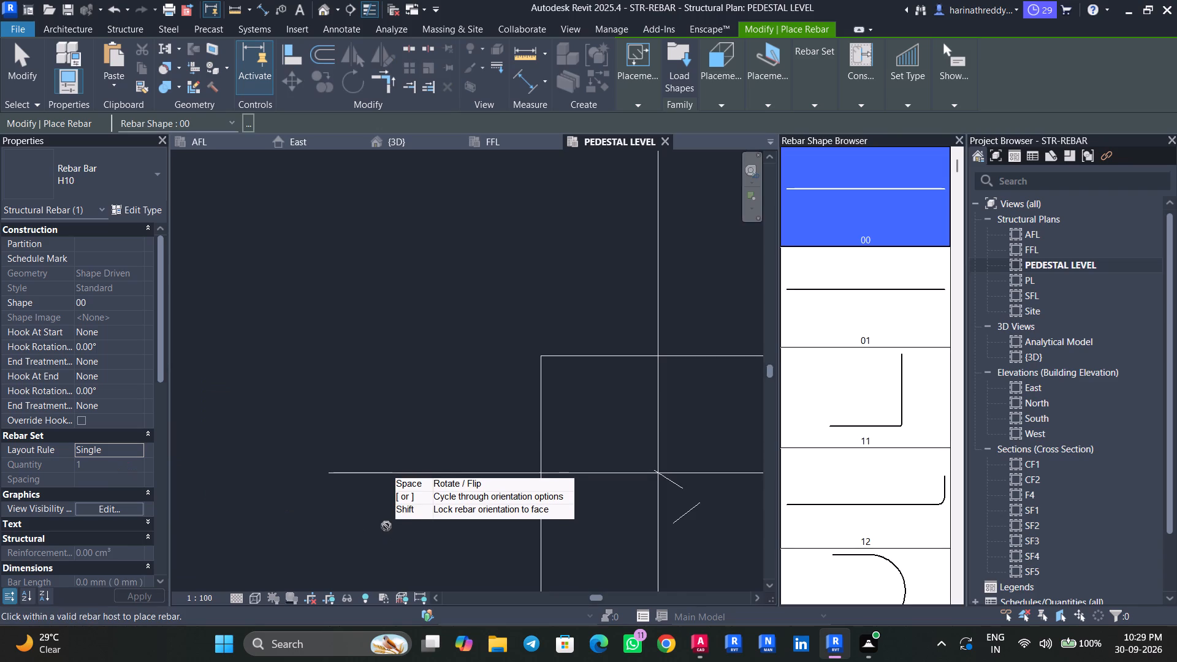
pyautogui.scroll(4, 490, 456)
pyautogui.moveTo(663, 348); pyautogui.dragTo(444, 367, button='middle')
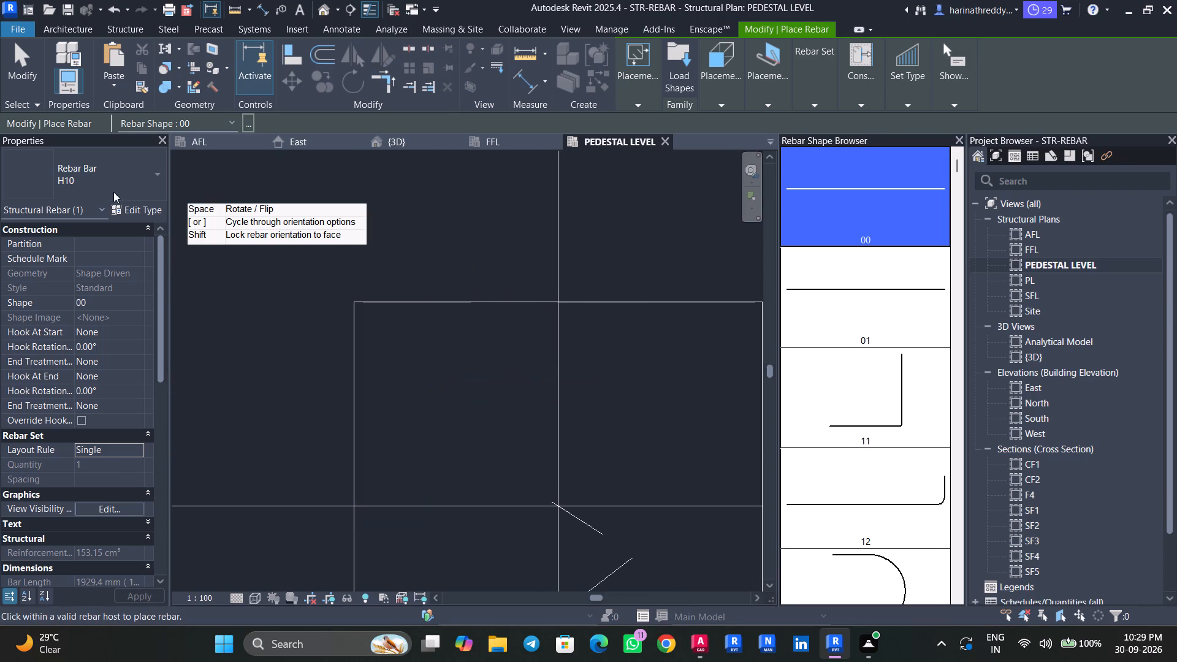
pyautogui.click(104, 174)
pyautogui.click(47, 318)
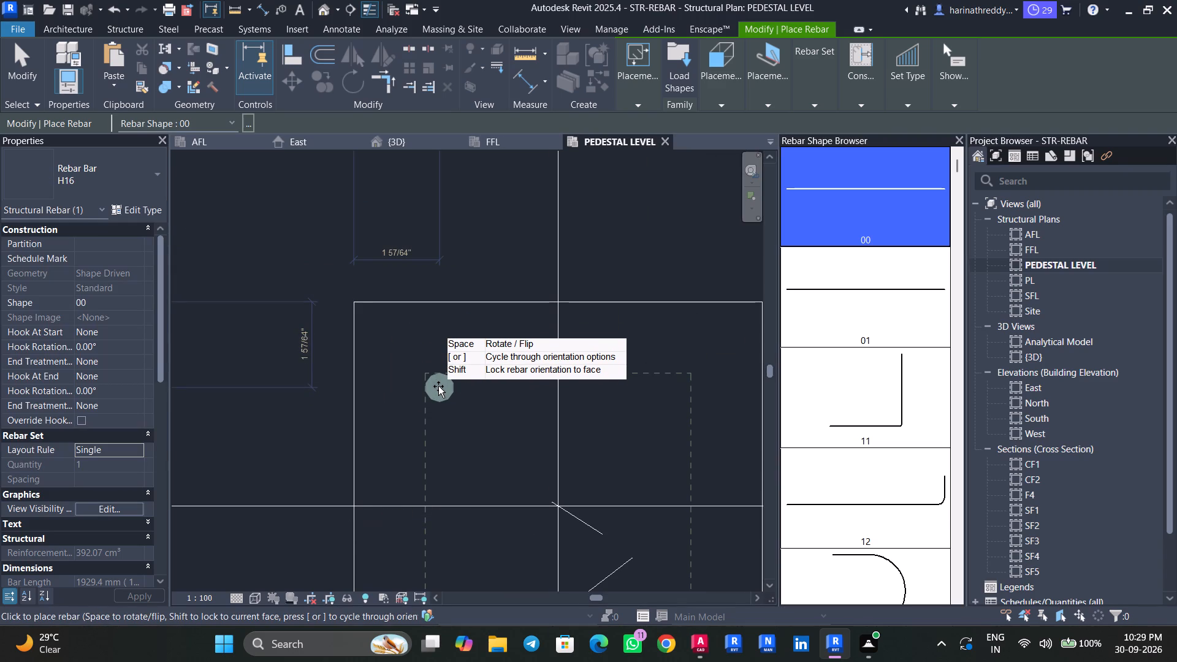
pyautogui.click(438, 386)
pyautogui.press('Escape')
pyautogui.press('Escape')
pyautogui.press('Escape')
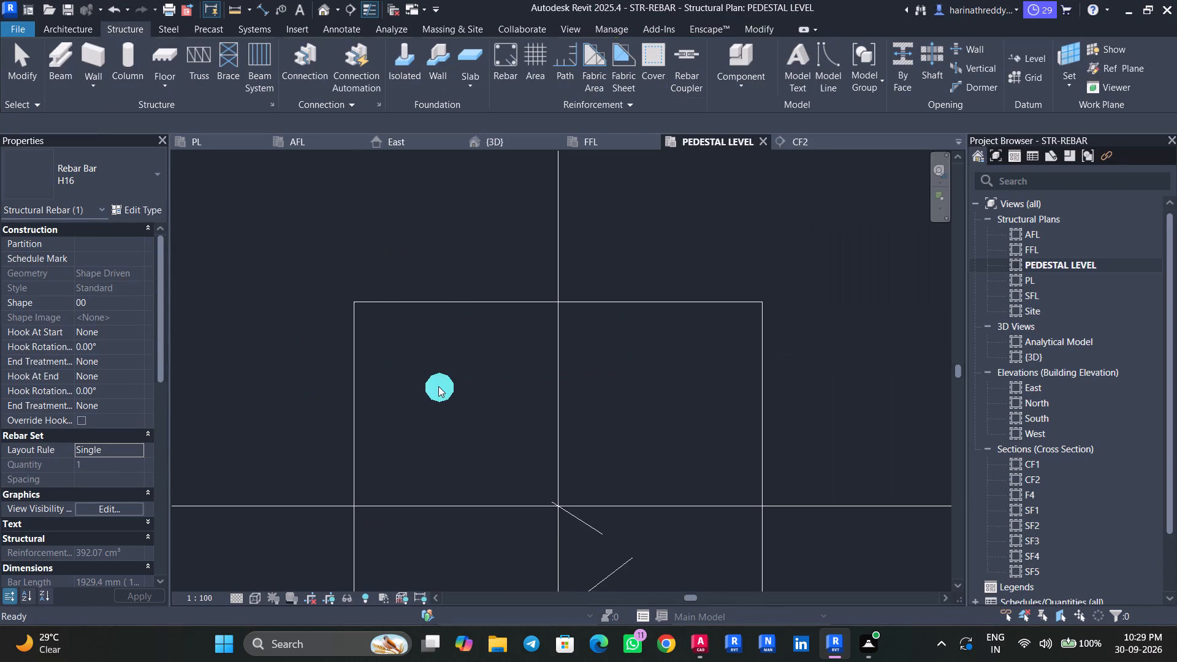
# Select all instances of the H16 bar and set them to show unobscured in the {3D} view.
pyautogui.click(438, 386)
pyautogui.scroll(-3, 112, 504)
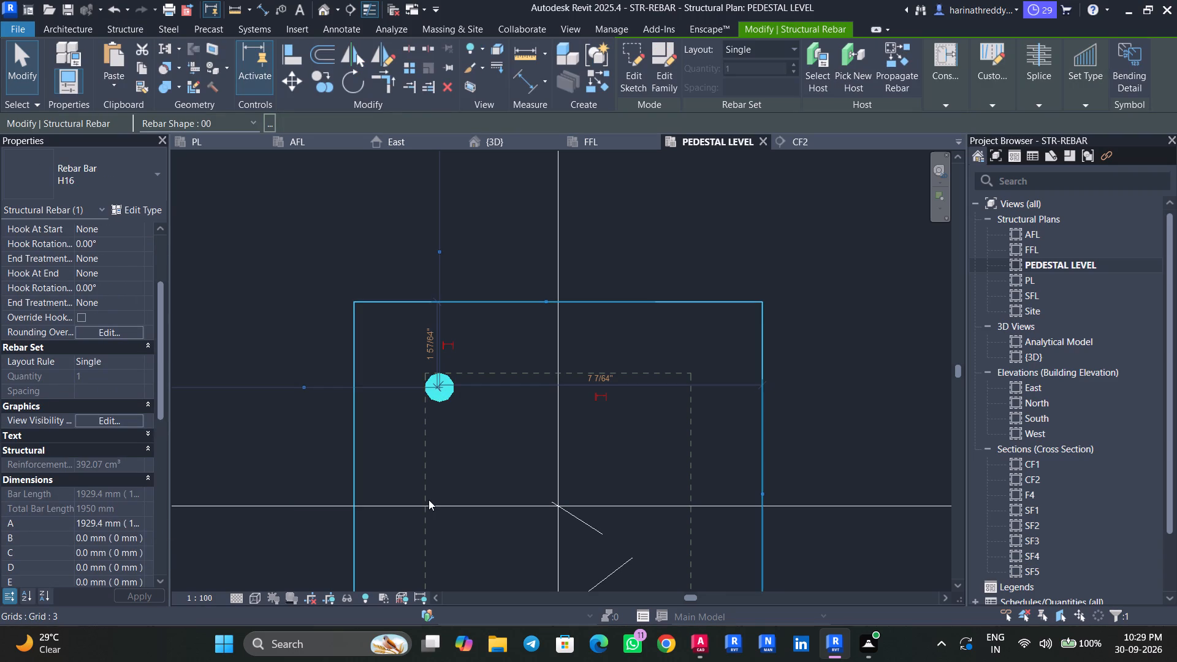
pyautogui.write('SA')
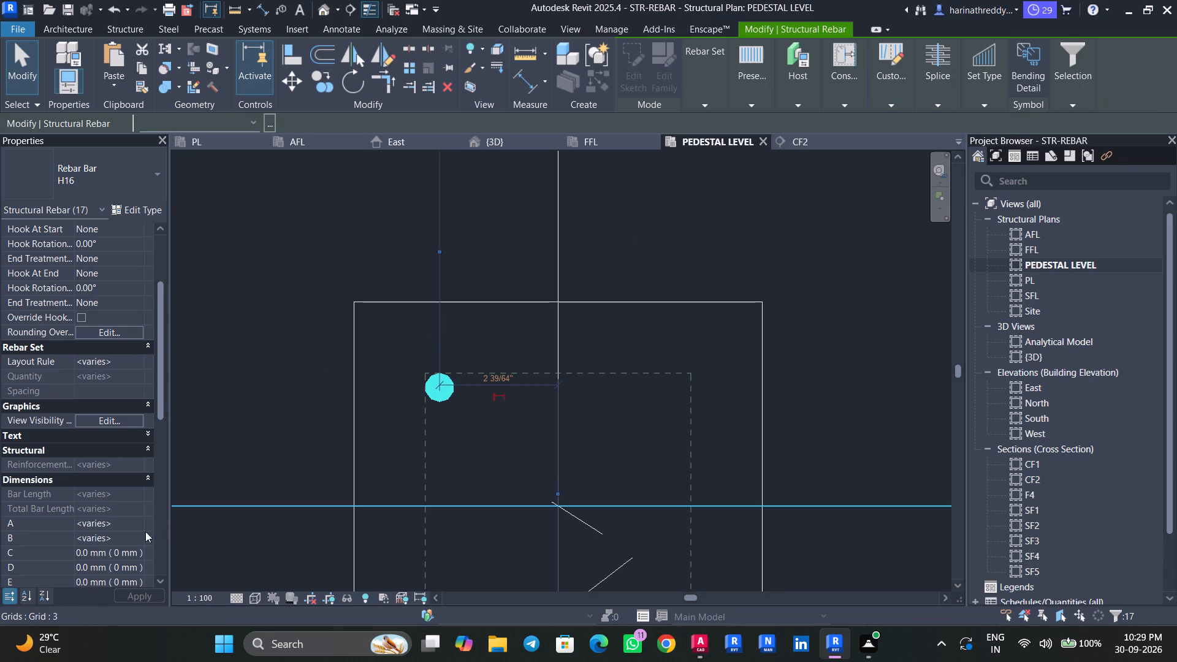
pyautogui.click(142, 419)
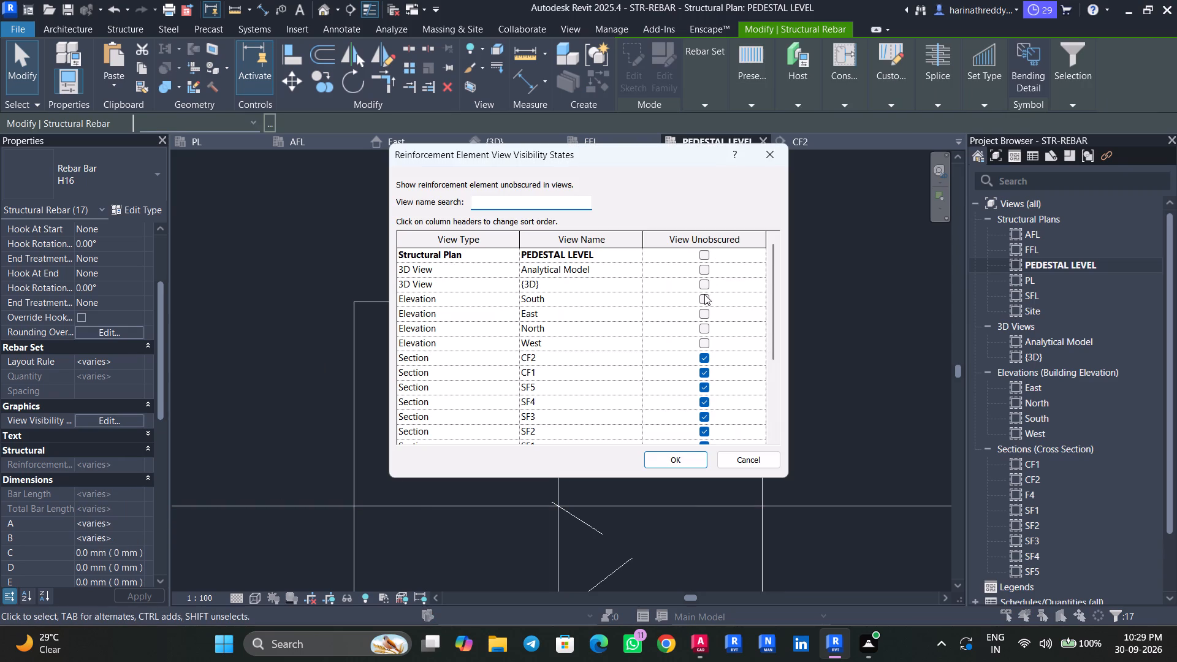
pyautogui.click(703, 284)
pyautogui.click(666, 462)
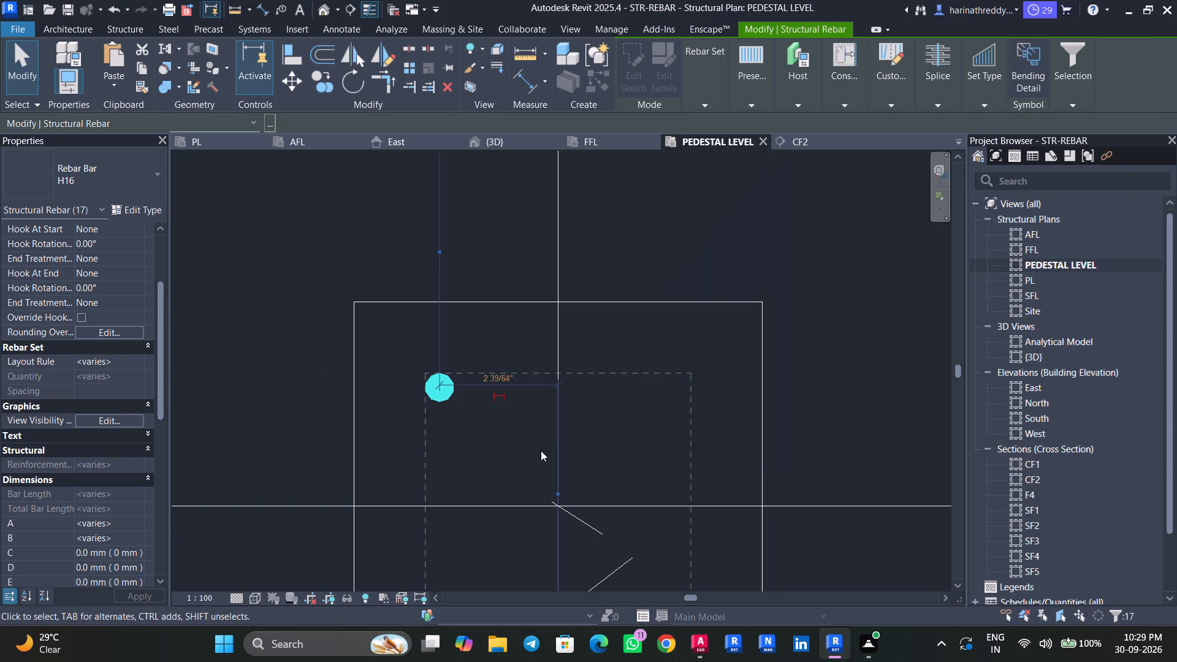
pyautogui.press('Escape')
pyautogui.press('Escape')
# Open the new corner bar's sketch for editing in the North elevation and set the visual style to Hidden Line.
pyautogui.click(441, 395)
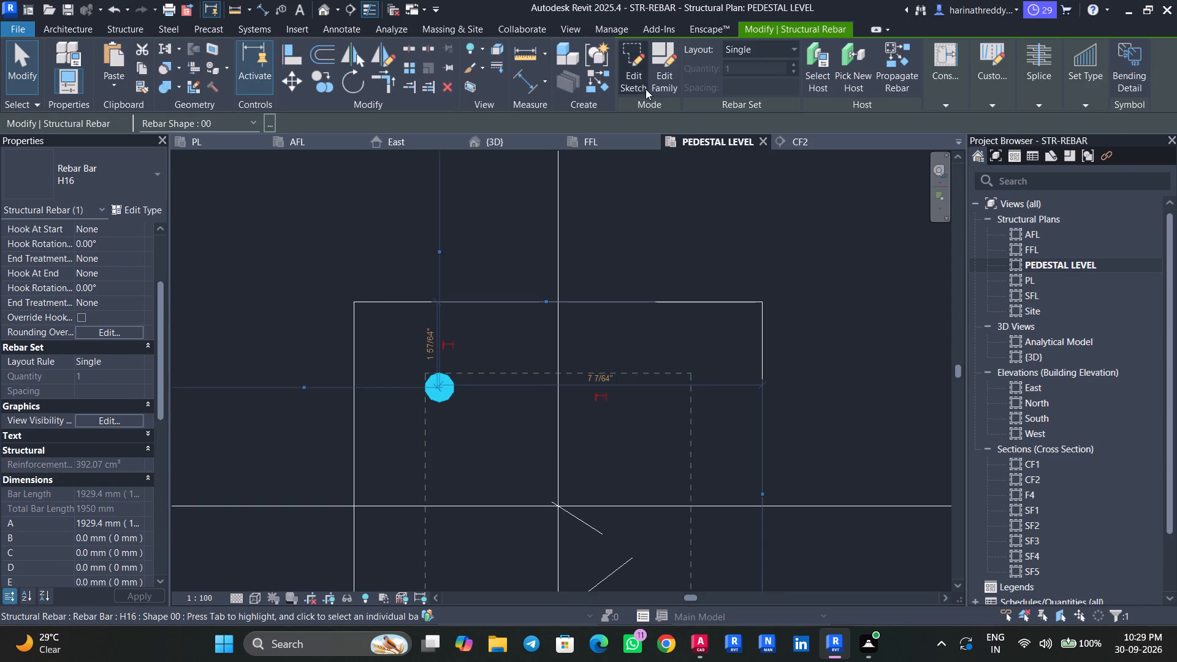
pyautogui.click(640, 83)
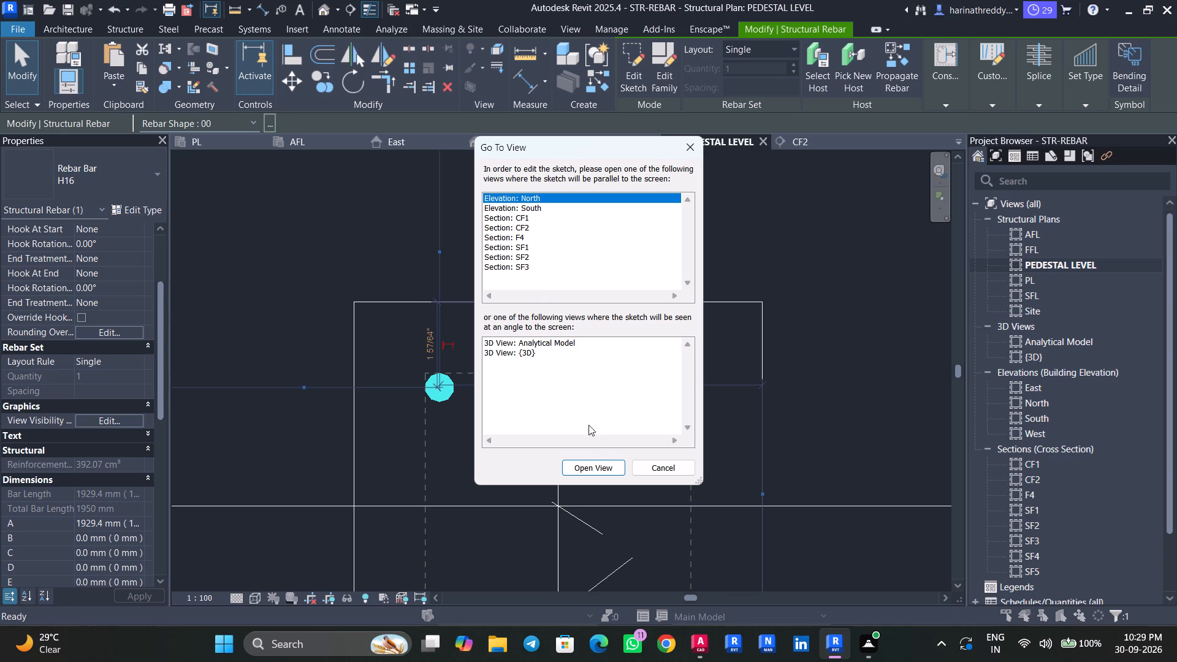
pyautogui.click(592, 467)
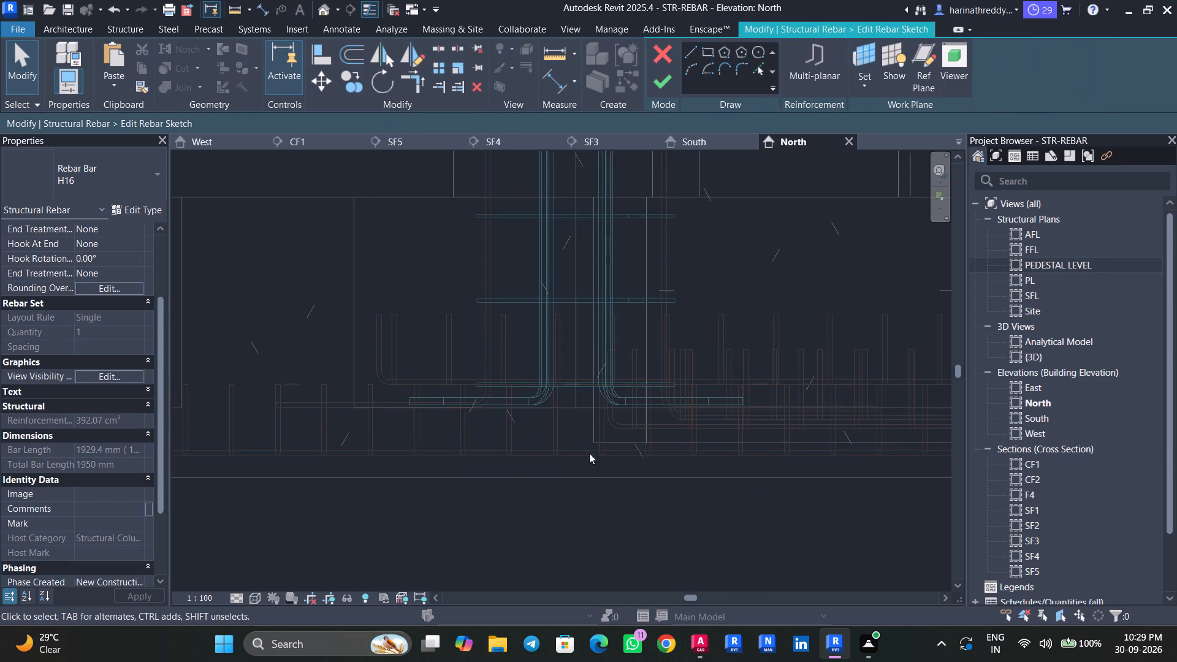
pyautogui.scroll(-14, 589, 419)
pyautogui.moveTo(611, 299); pyautogui.dragTo(592, 367, button='middle')
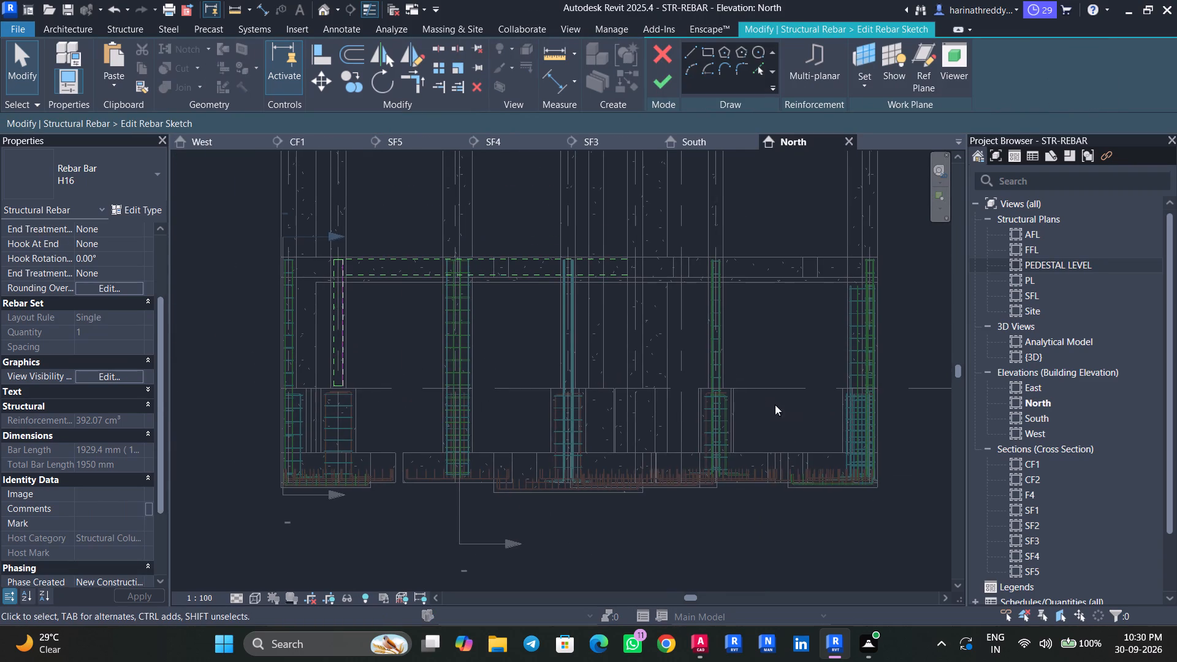
pyautogui.moveTo(763, 400); pyautogui.dragTo(699, 446, button='middle')
pyautogui.scroll(2, 829, 400)
pyautogui.click(253, 594)
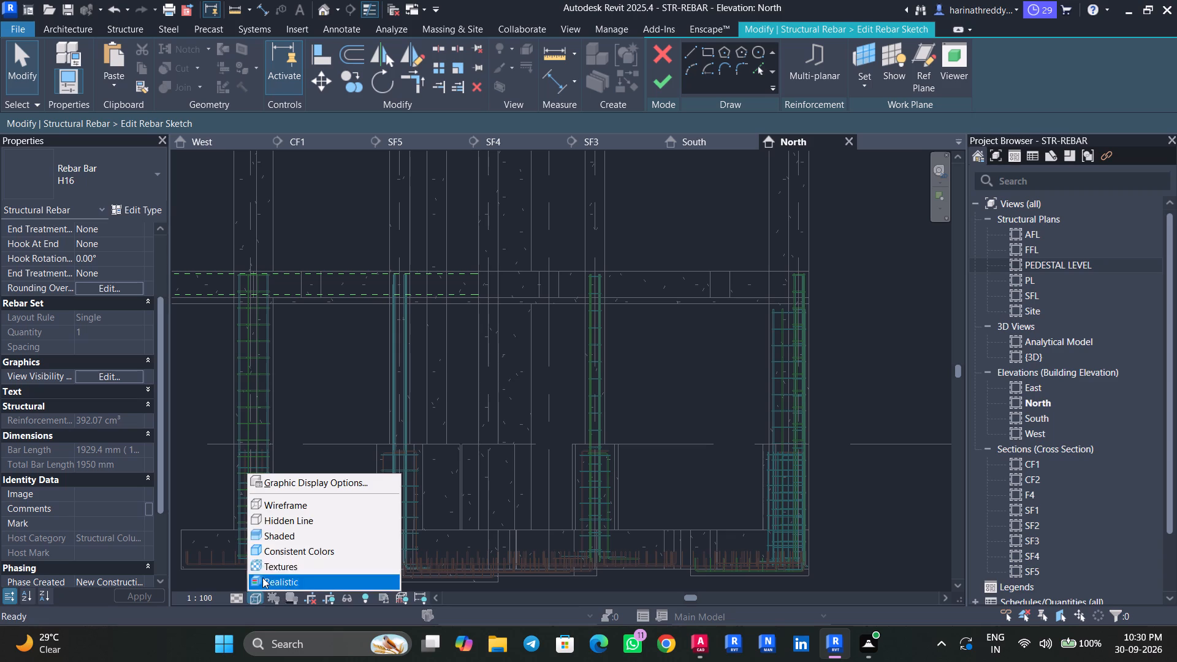
pyautogui.click(283, 516)
pyautogui.scroll(-5, 456, 467)
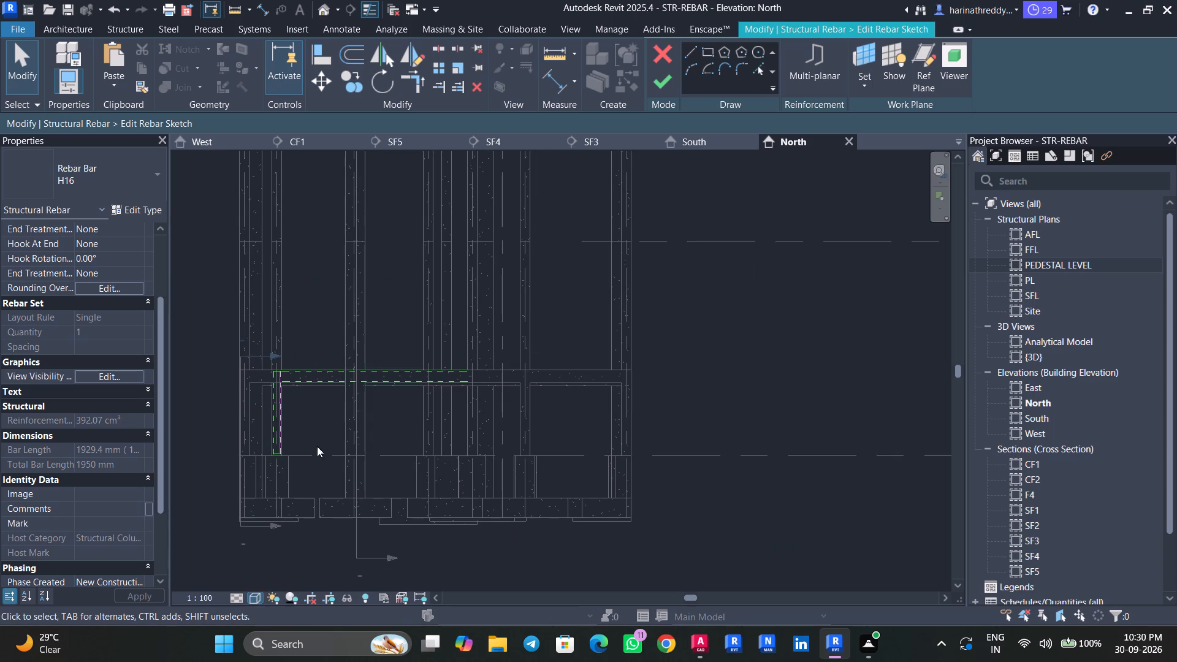
# Stretch the bar's vertical sketch line down through the pedestal into the footing, to a length of about 10' 11".
pyautogui.scroll(6, 276, 421)
pyautogui.scroll(-1, 287, 433)
pyautogui.scroll(3, 287, 433)
pyautogui.moveTo(300, 443); pyautogui.dragTo(415, 335, button='middle')
pyautogui.click(399, 359)
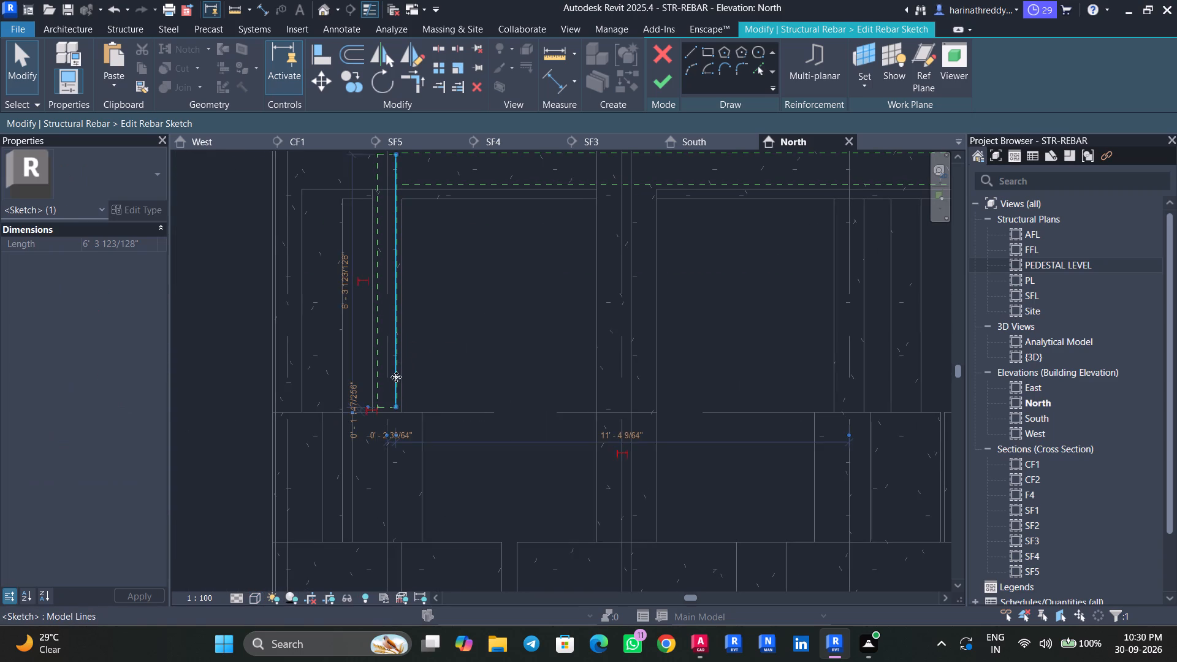
pyautogui.scroll(5, 394, 391)
pyautogui.moveTo(411, 402); pyautogui.dragTo(438, 313, button='middle')
pyautogui.scroll(1, 418, 373)
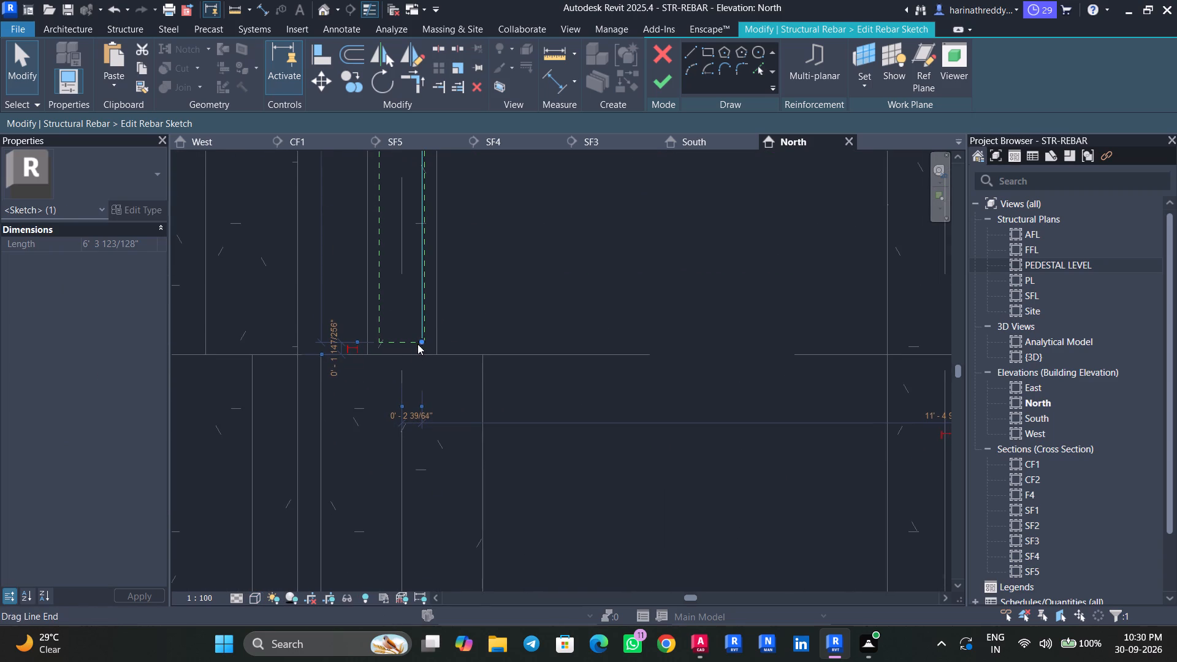
pyautogui.moveTo(418, 341); pyautogui.dragTo(423, 531)
pyautogui.moveTo(481, 512); pyautogui.dragTo(482, 337, button='middle')
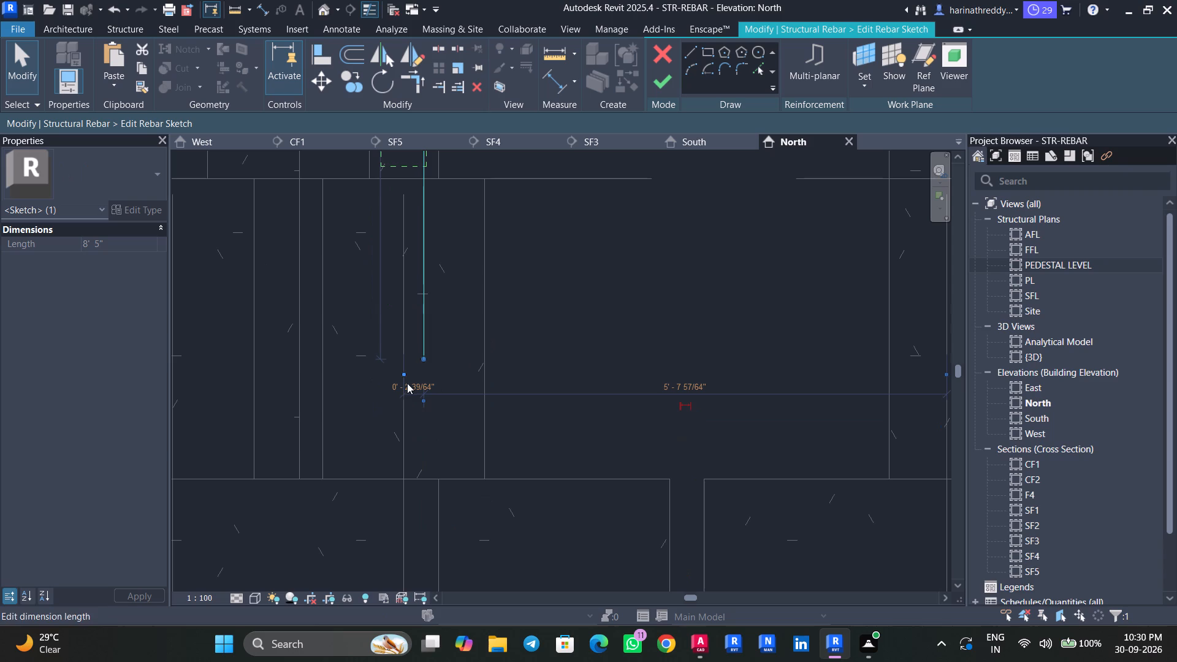
pyautogui.moveTo(422, 359); pyautogui.dragTo(432, 514)
pyautogui.scroll(1, 476, 500)
pyautogui.moveTo(476, 500); pyautogui.dragTo(476, 439, button='middle')
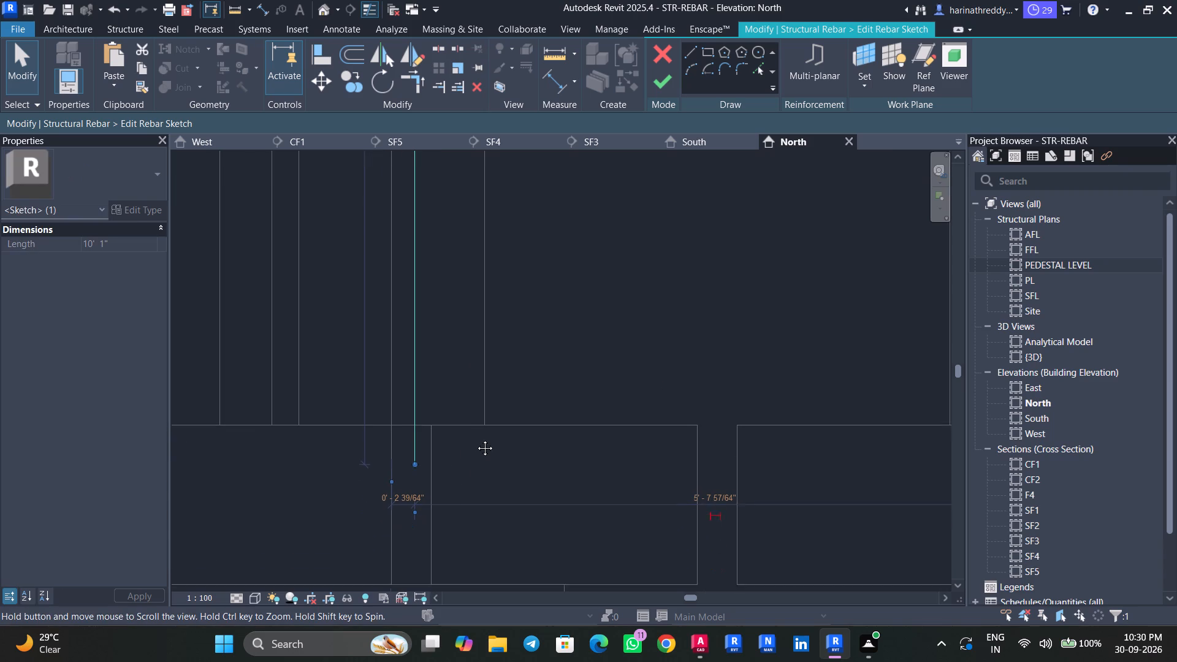
pyautogui.moveTo(476, 439); pyautogui.dragTo(476, 438, button='middle')
pyautogui.scroll(1, 465, 470)
pyautogui.scroll(-4, 465, 470)
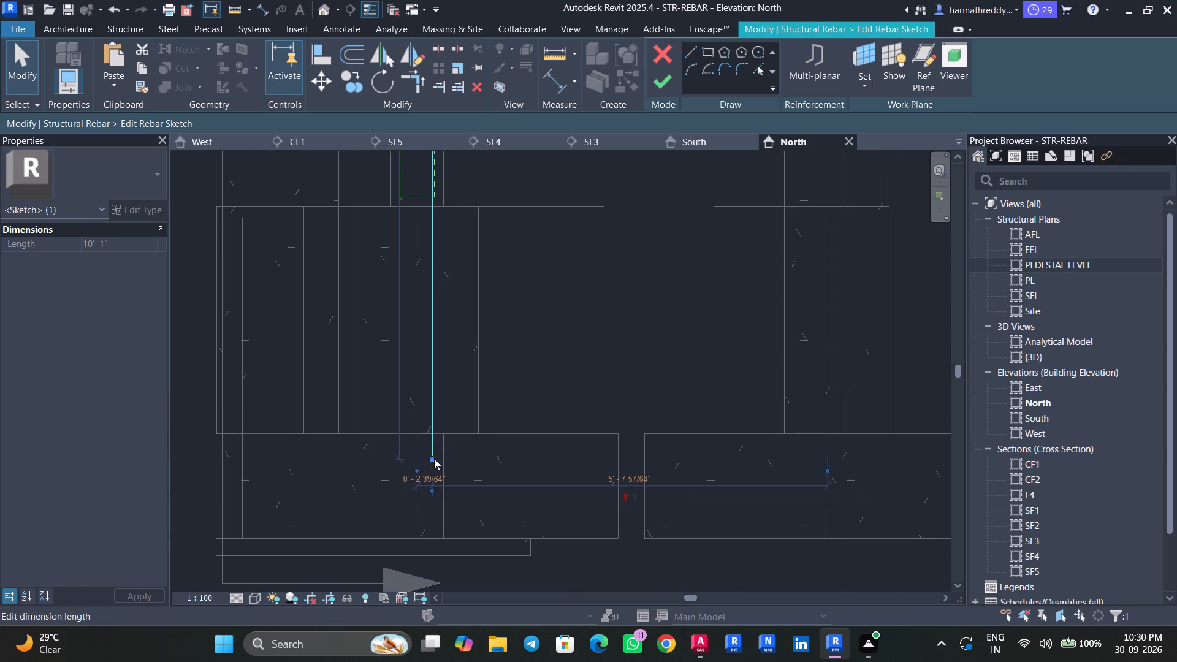
pyautogui.moveTo(434, 458); pyautogui.dragTo(438, 517)
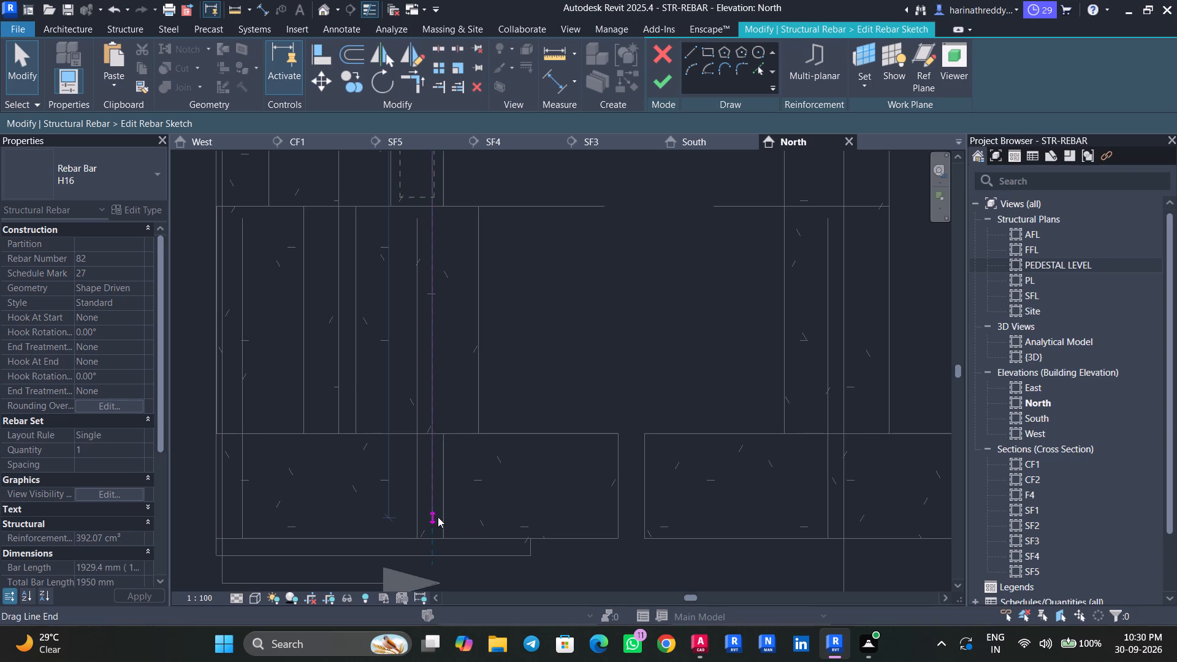
# Set the North elevation to Fine detail level and Wireframe visual style.
pyautogui.scroll(3, 459, 513)
pyautogui.moveTo(459, 512); pyautogui.dragTo(496, 472, button='middle')
pyautogui.click(239, 598)
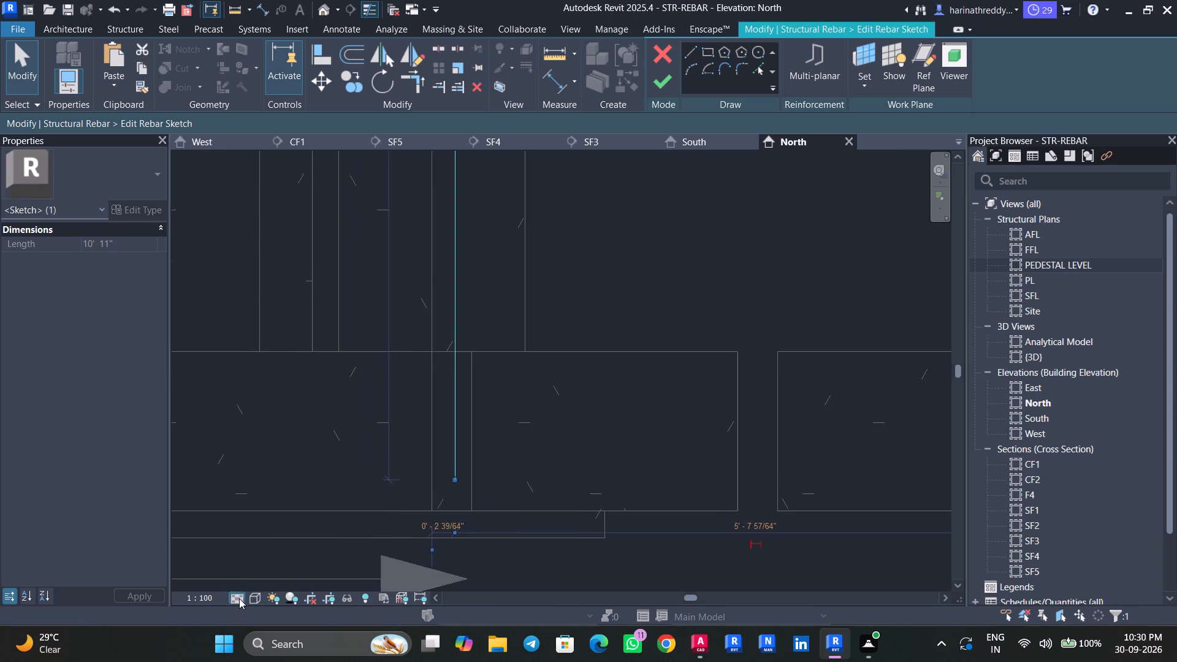
pyautogui.click(246, 583)
pyautogui.click(255, 595)
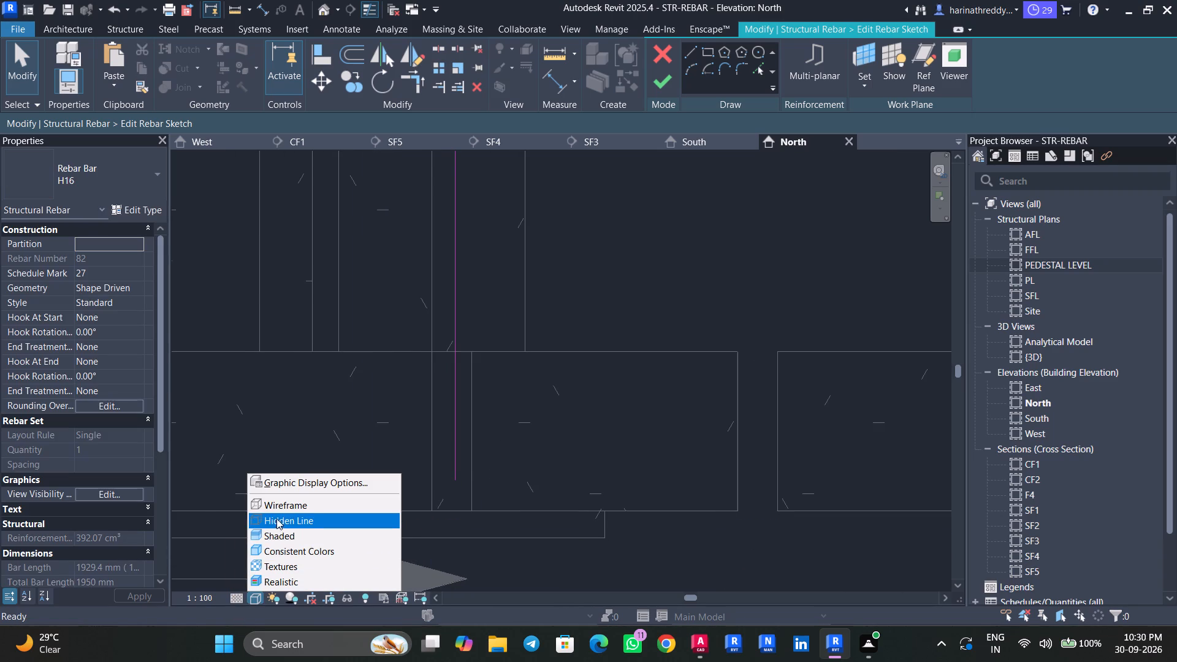
pyautogui.click(276, 509)
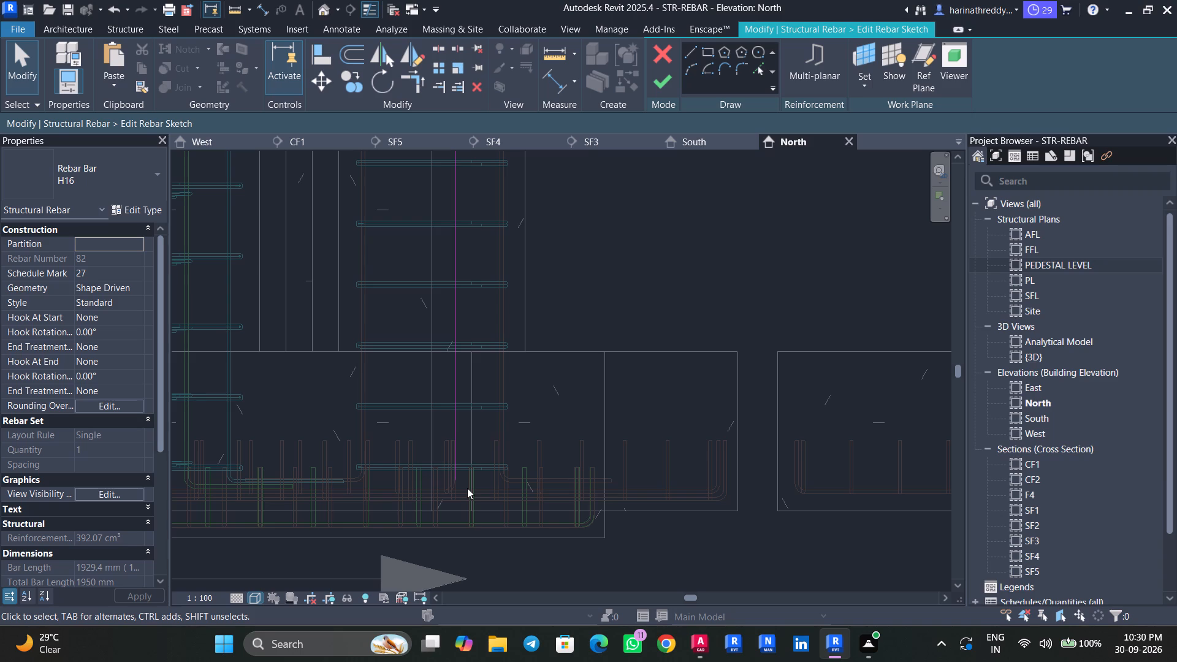
# Extend the lower end of the vertical sketch line toward the footing's bottom mesh, to a length of 11' 0".
pyautogui.scroll(3, 458, 473)
pyautogui.scroll(-1, 458, 473)
pyautogui.click(455, 474)
pyautogui.scroll(3, 450, 488)
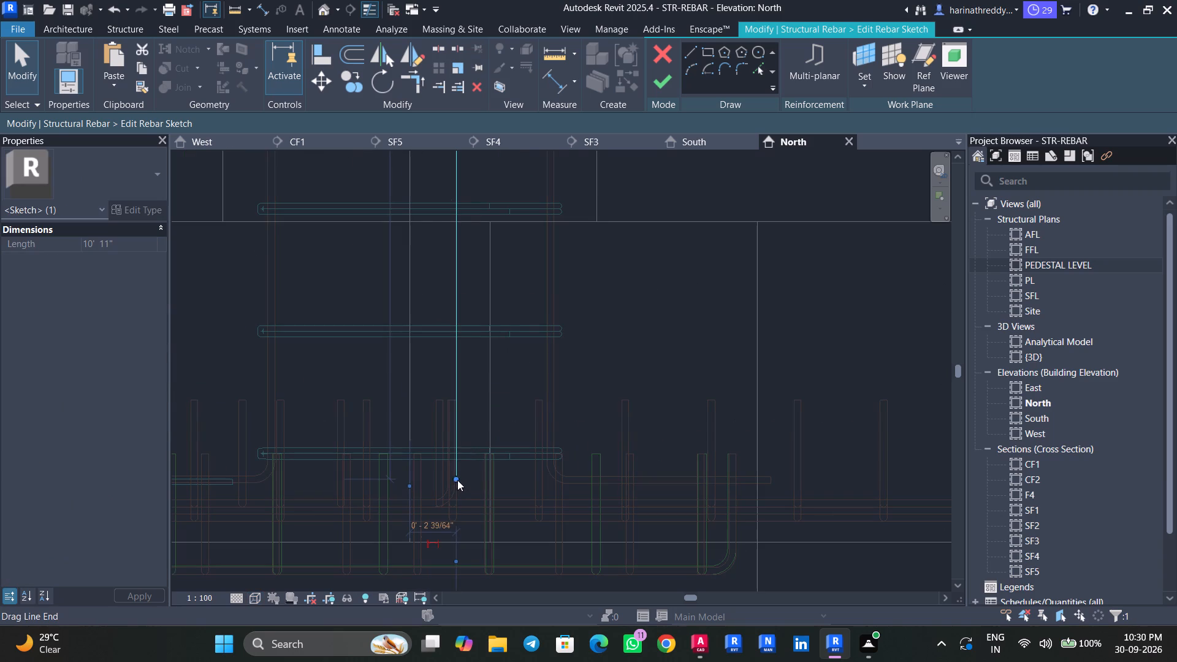
pyautogui.moveTo(457, 478); pyautogui.dragTo(459, 498)
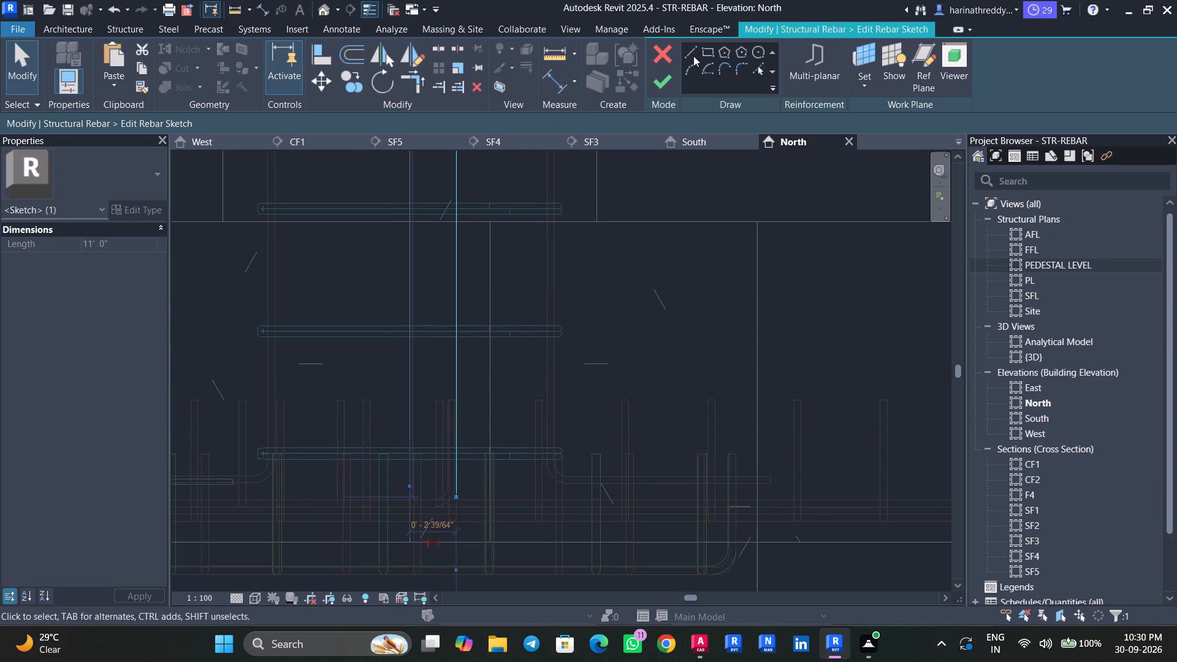
# Draw a 1' horizontal leg from the vertical line's lower end inside the footing and finish the rebar sketch.
pyautogui.click(693, 56)
pyautogui.scroll(5, 456, 493)
pyautogui.scroll(-1, 456, 493)
pyautogui.scroll(5, 456, 493)
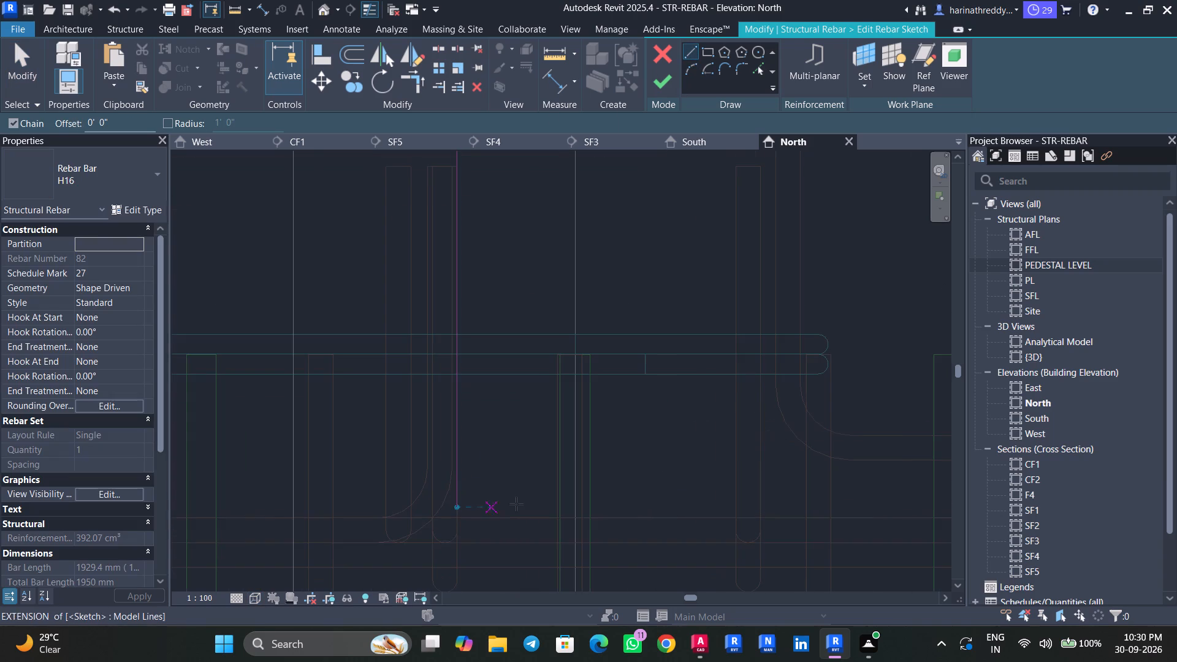
pyautogui.click(457, 510)
pyautogui.moveTo(655, 498); pyautogui.dragTo(536, 519, button='middle')
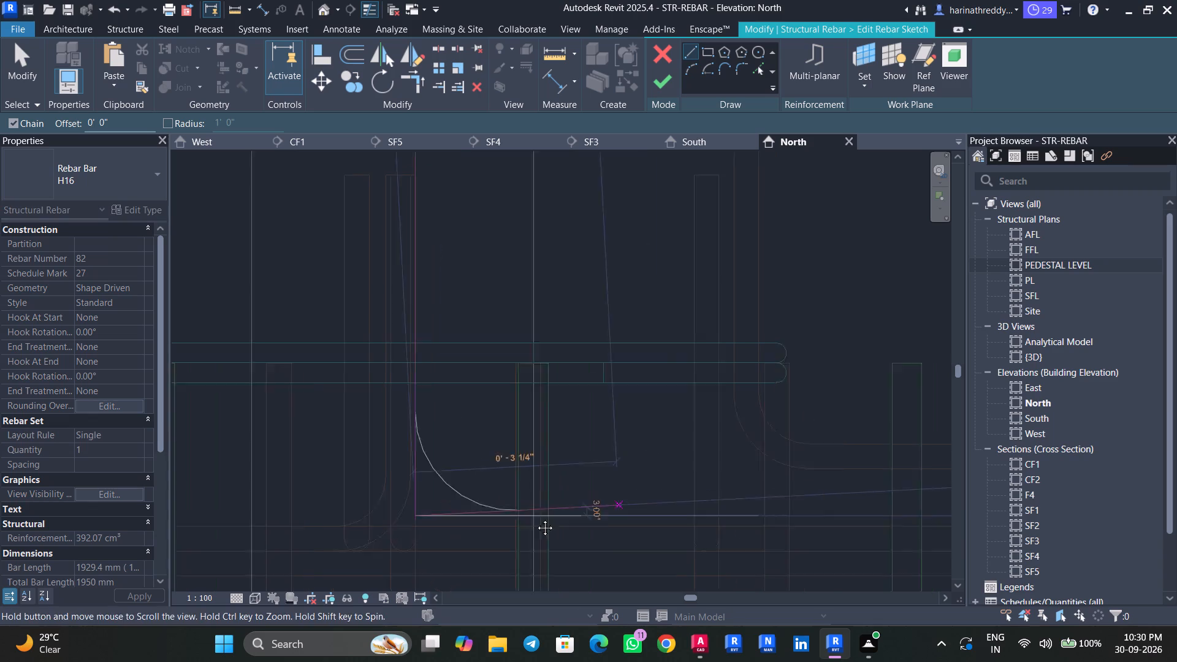
pyautogui.moveTo(536, 519); pyautogui.dragTo(498, 519, button='middle')
pyautogui.scroll(-4, 498, 519)
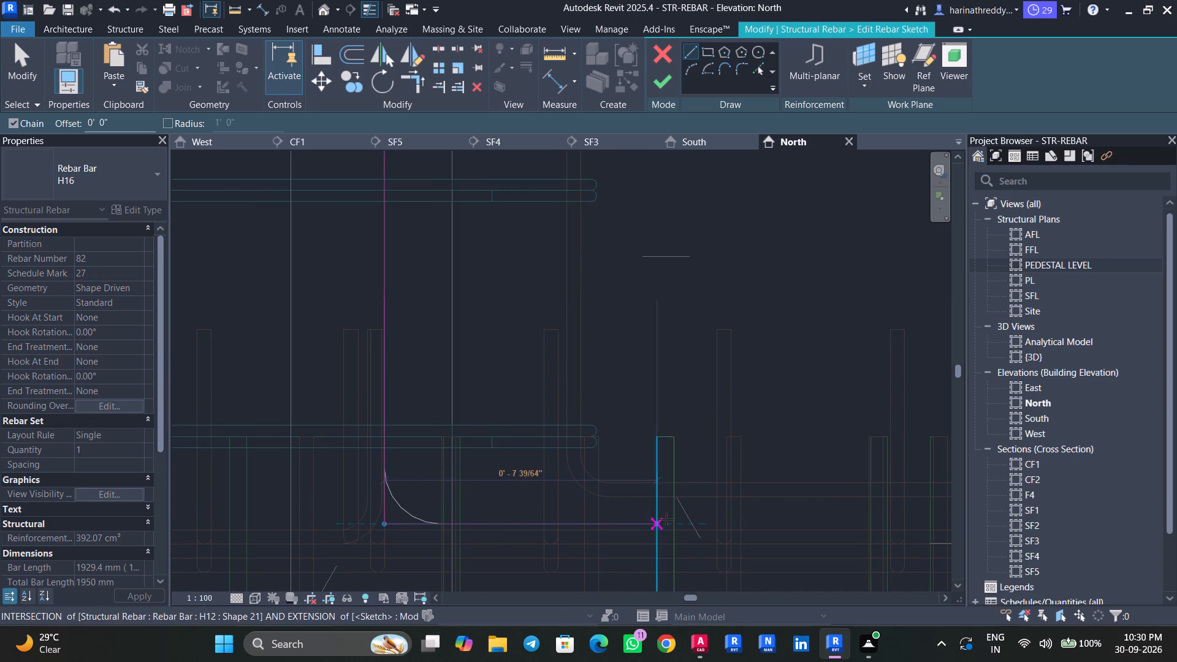
pyautogui.press('1')
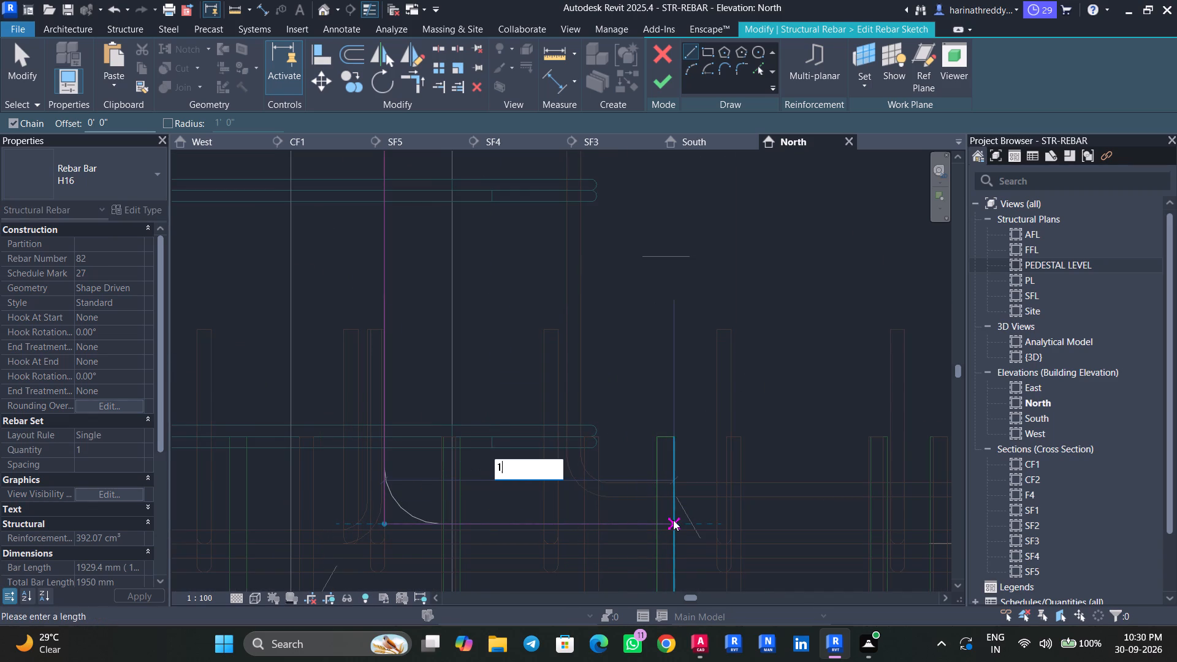
pyautogui.press("'")
pyautogui.press('Return')
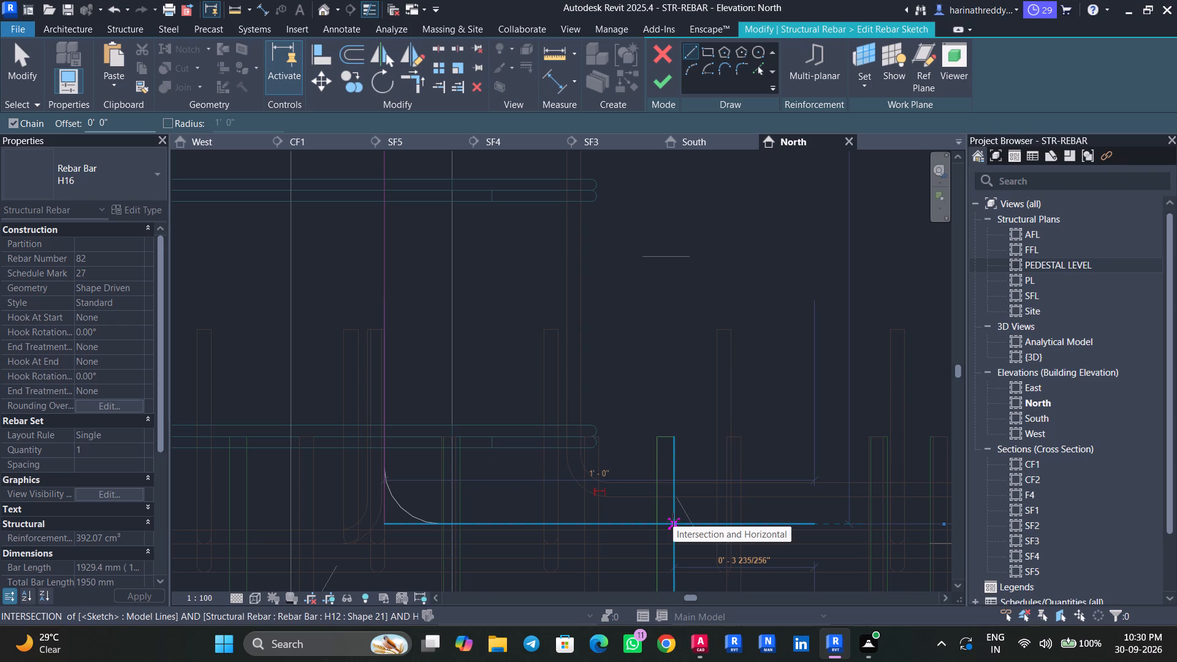
pyautogui.press('Escape')
pyautogui.press('Escape')
pyautogui.press('Escape')
pyautogui.scroll(-5, 645, 326)
pyautogui.moveTo(642, 316); pyautogui.dragTo(609, 438, button='middle')
pyautogui.click(661, 89)
# Examine the bent corner bar in the North elevation and compare it with the other column and footing reinforcement in the {3D} view.
pyautogui.scroll(-7, 590, 311)
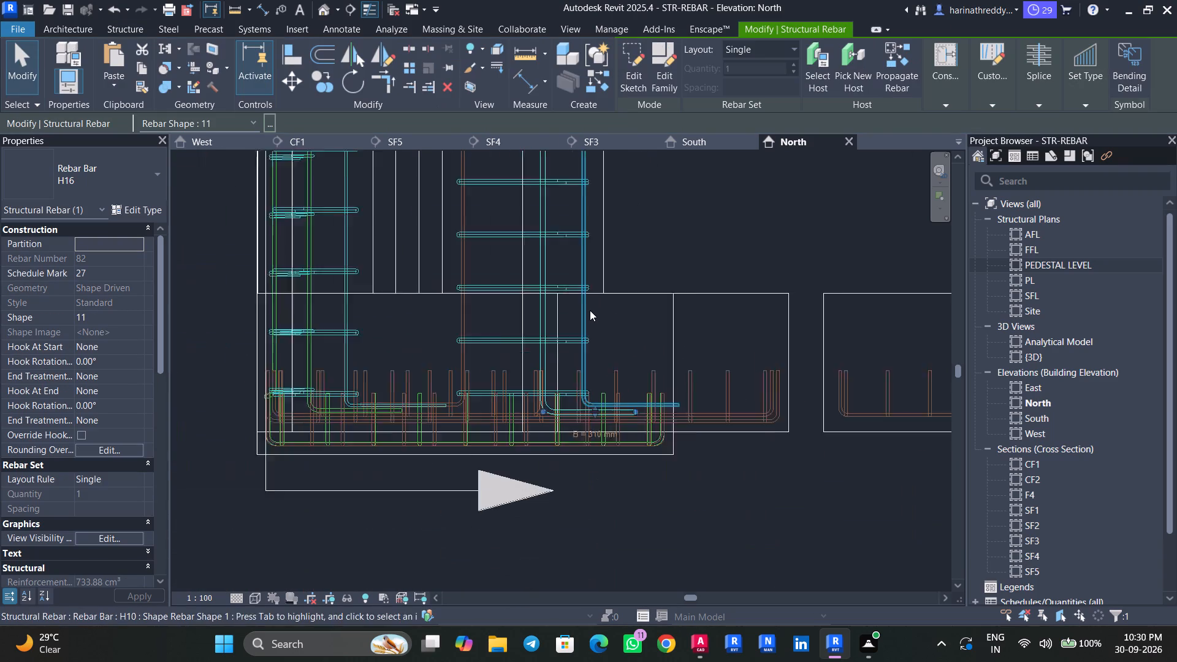
pyautogui.keyDown('shift'); pyautogui.moveTo(651, 227); pyautogui.dragTo(651, 283, button='middle'); pyautogui.keyUp('shift')
pyautogui.scroll(-6, 659, 258)
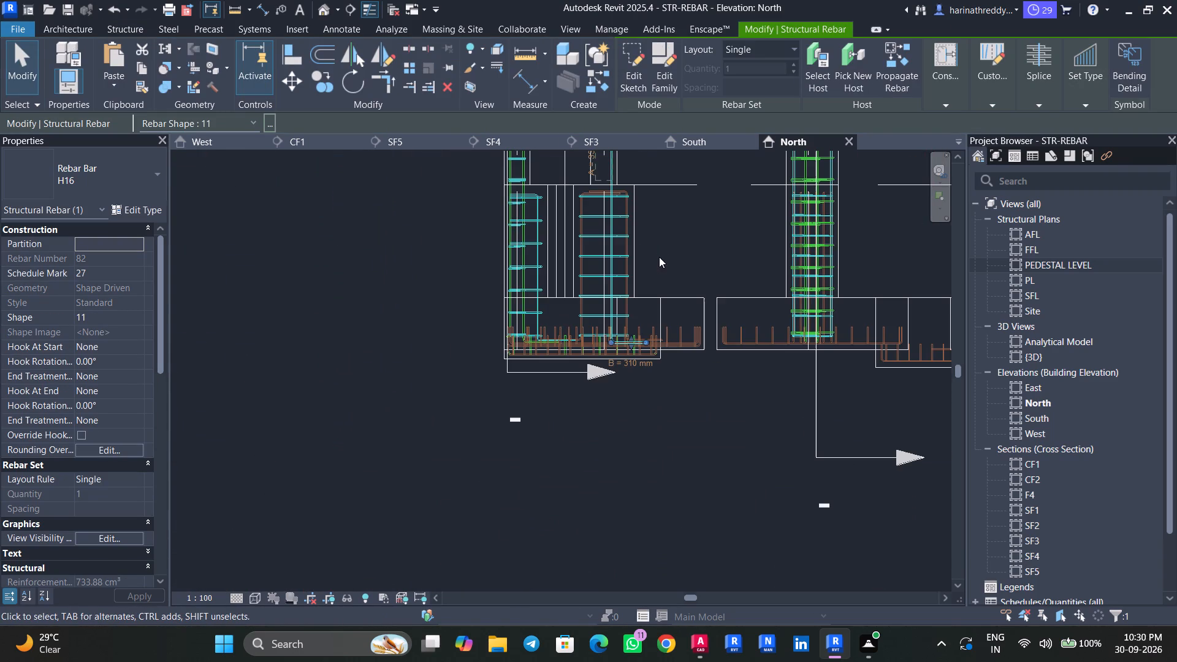
pyautogui.scroll(15, 609, 369)
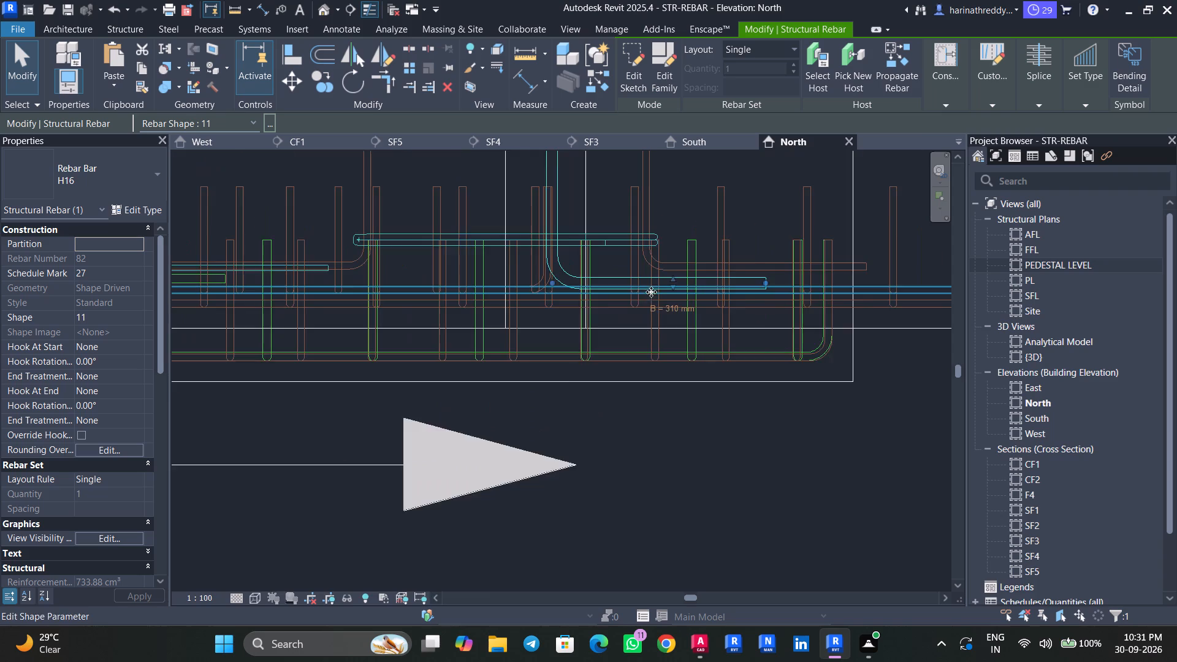
pyautogui.scroll(3, 651, 292)
pyautogui.scroll(-11, 571, 335)
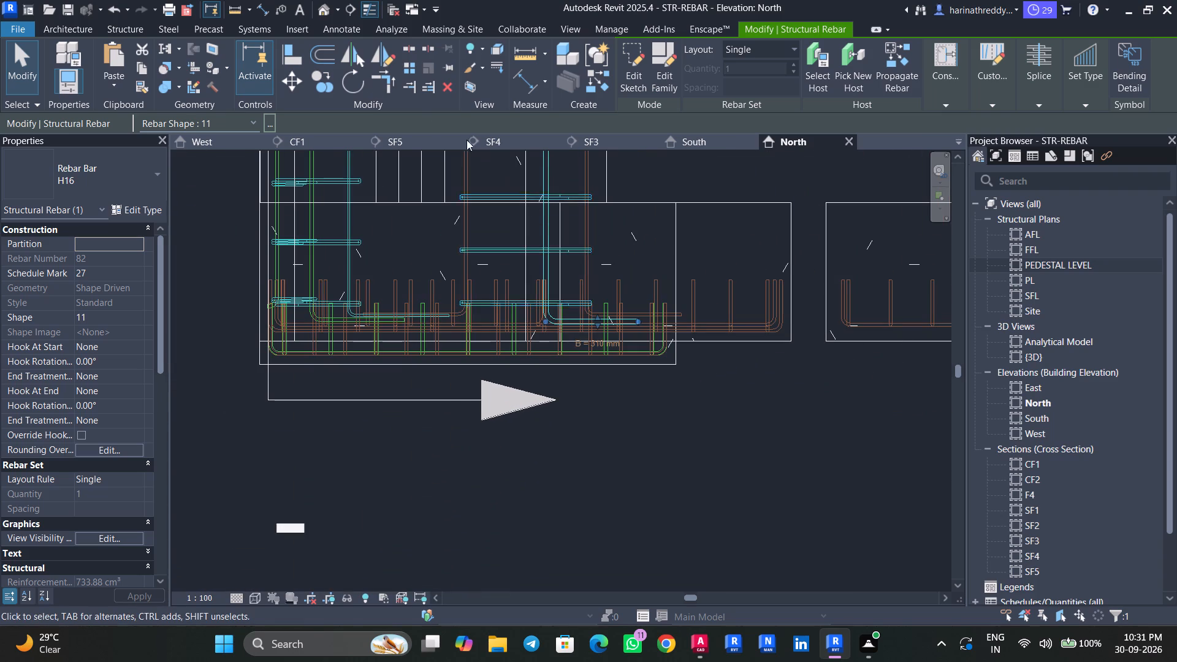
pyautogui.click(321, 17)
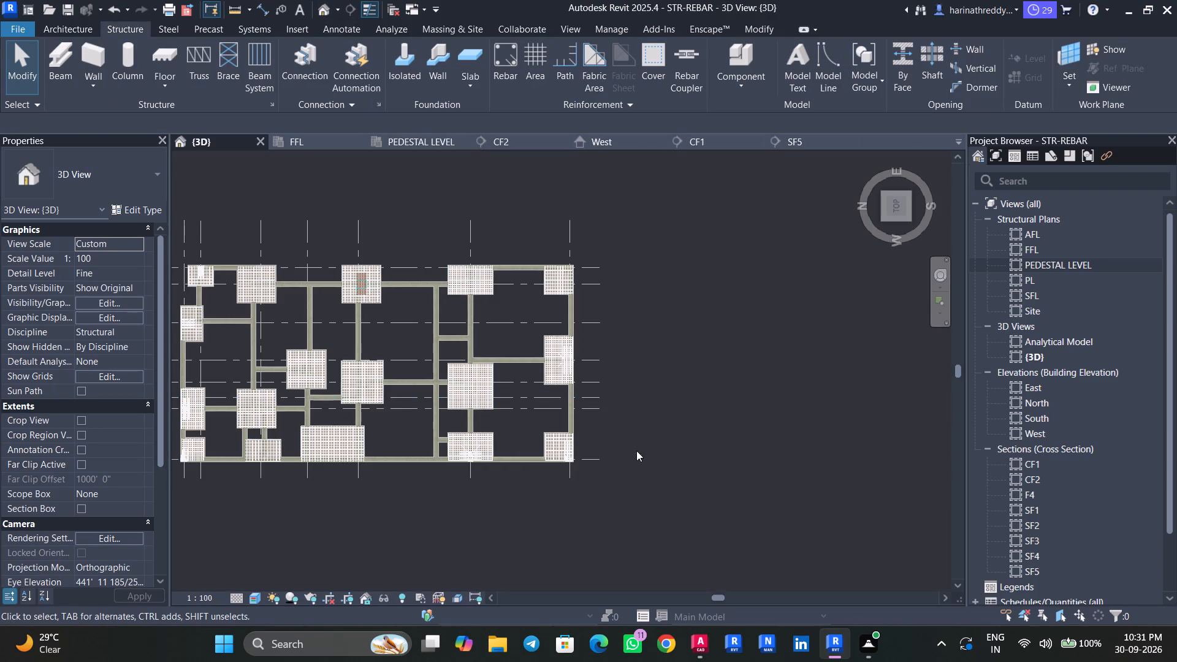
pyautogui.keyDown('shift'); pyautogui.moveTo(643, 481); pyautogui.dragTo(710, 309, button='middle'); pyautogui.keyUp('shift')
pyautogui.scroll(-10, 590, 379)
pyautogui.moveTo(459, 434); pyautogui.dragTo(704, 366, button='middle')
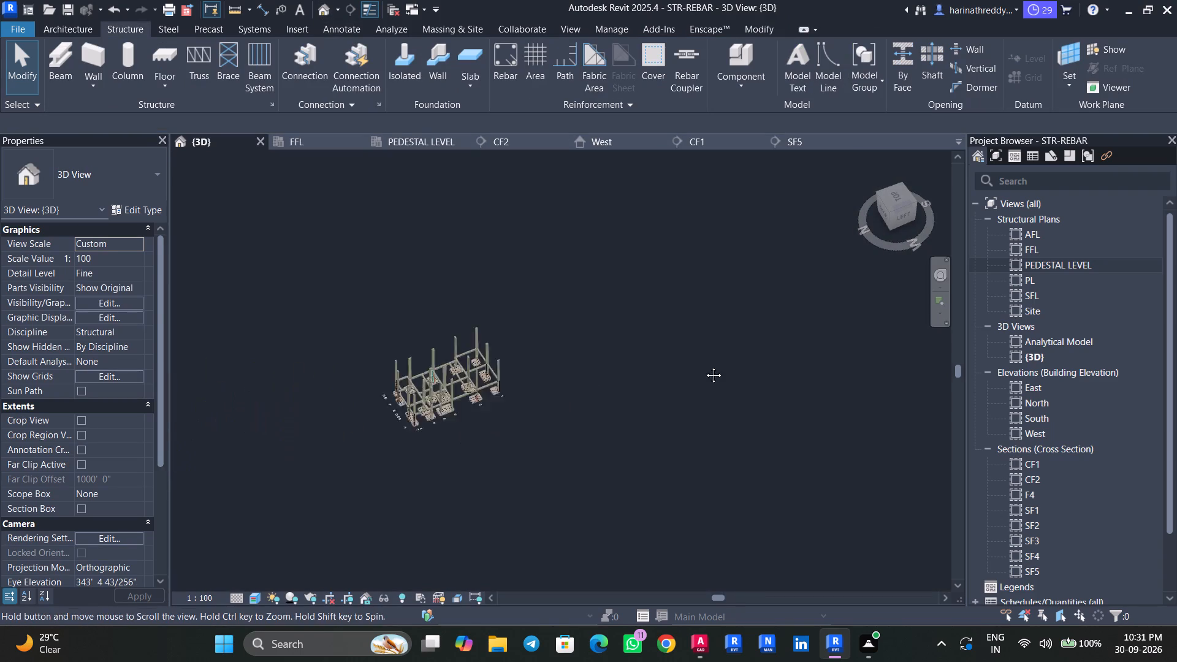
pyautogui.moveTo(704, 366); pyautogui.dragTo(703, 366, button='middle')
pyautogui.scroll(11, 481, 422)
pyautogui.scroll(-1, 543, 386)
pyautogui.moveTo(542, 368); pyautogui.dragTo(371, 549, button='middle')
pyautogui.scroll(1, 370, 547)
pyautogui.scroll(3, 703, 414)
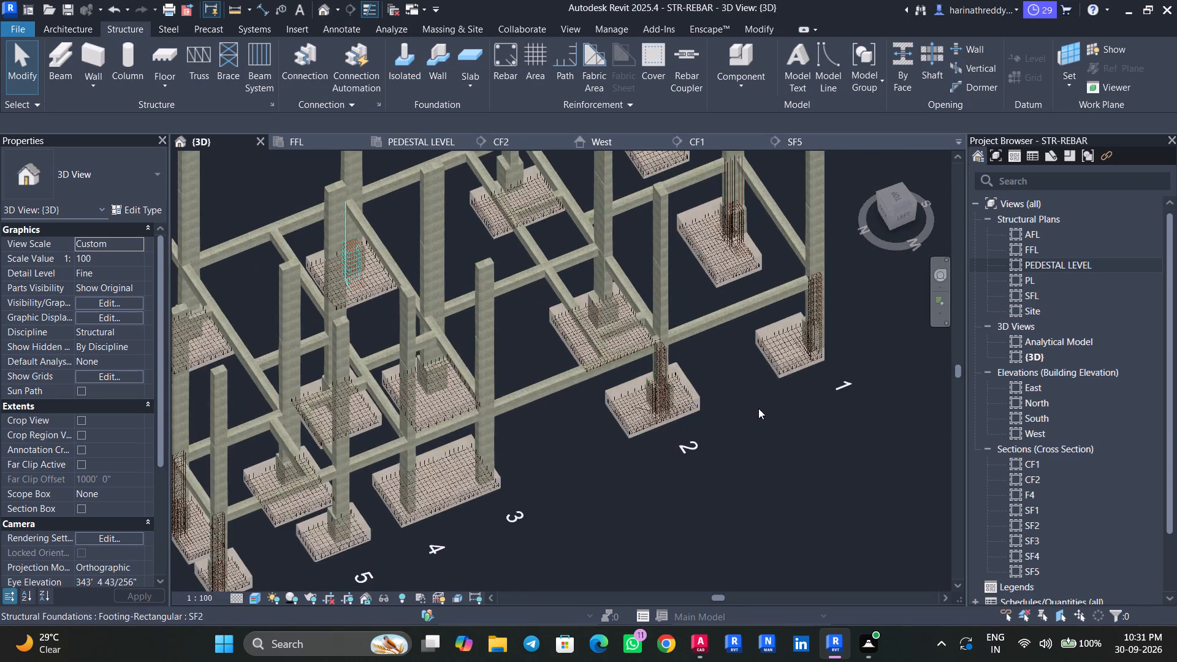
pyautogui.scroll(1, 759, 401)
pyautogui.moveTo(759, 401); pyautogui.dragTo(651, 493, button='middle')
pyautogui.scroll(4, 626, 472)
pyautogui.scroll(-1, 626, 471)
pyautogui.scroll(1, 626, 471)
pyautogui.scroll(-4, 626, 471)
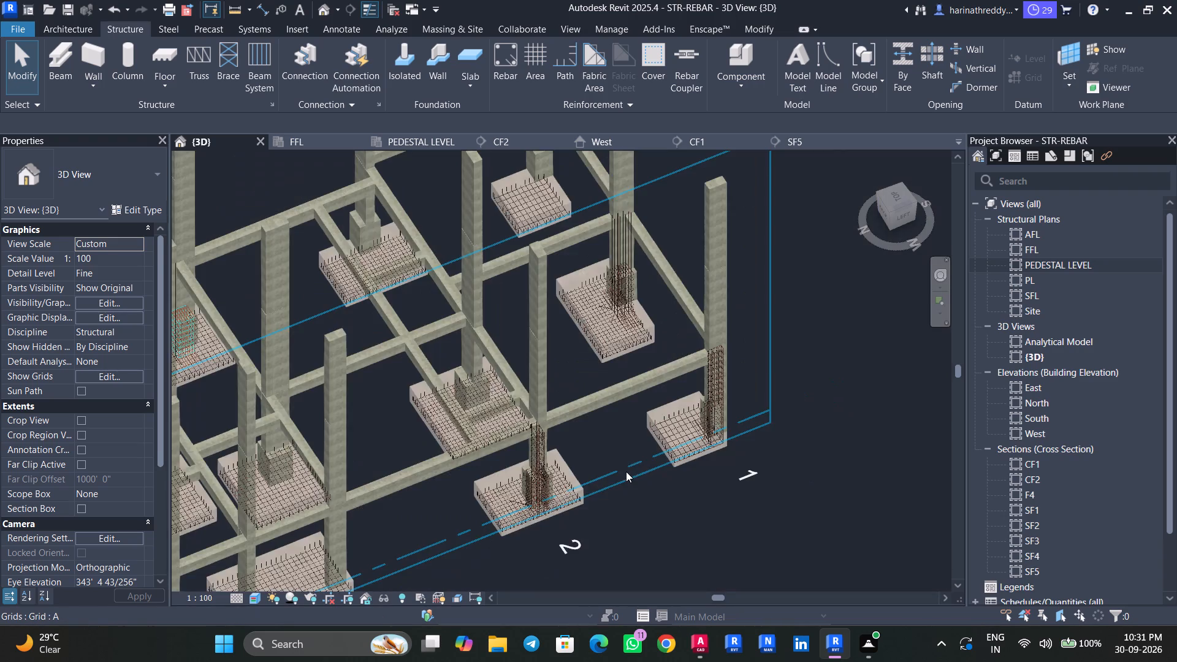
pyautogui.moveTo(624, 476); pyautogui.dragTo(928, 401, button='middle')
pyautogui.scroll(7, 422, 241)
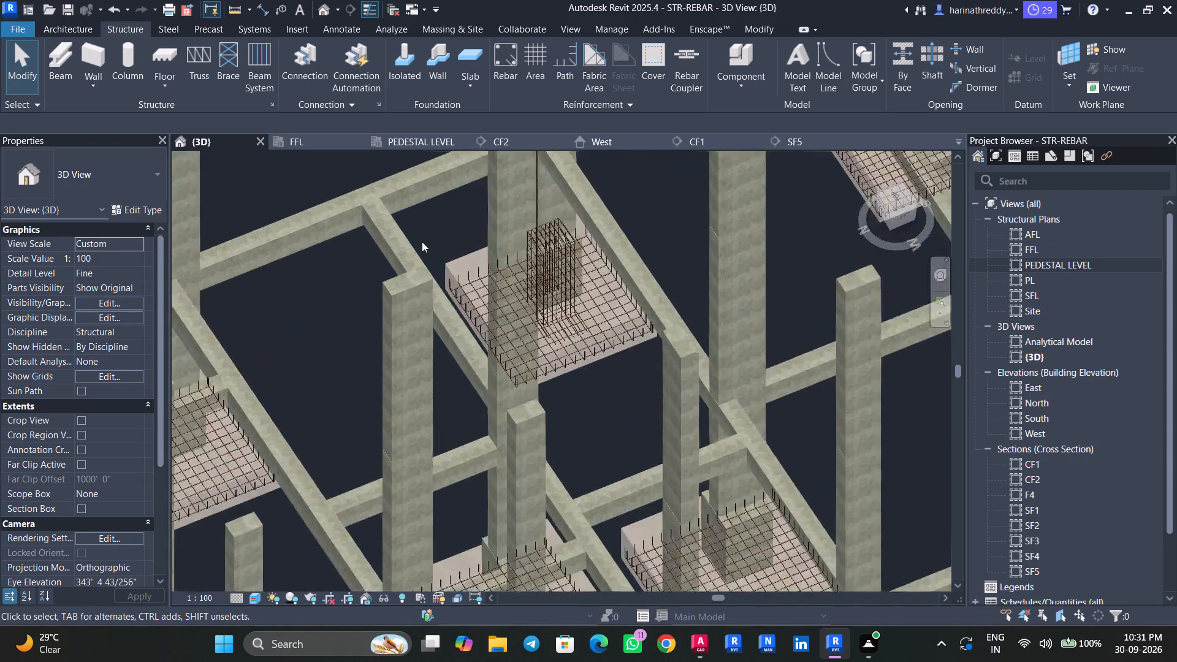
pyautogui.scroll(2, 422, 242)
pyautogui.scroll(-9, 422, 242)
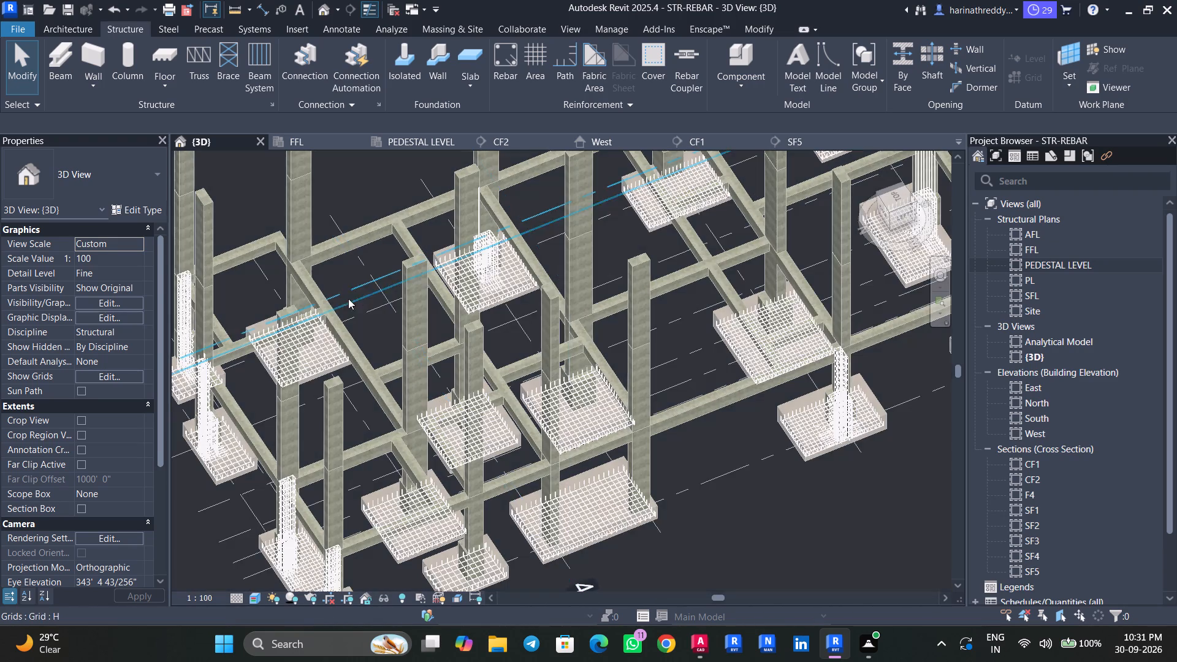
pyautogui.moveTo(380, 344); pyautogui.dragTo(541, 280, button='middle')
pyautogui.scroll(7, 348, 310)
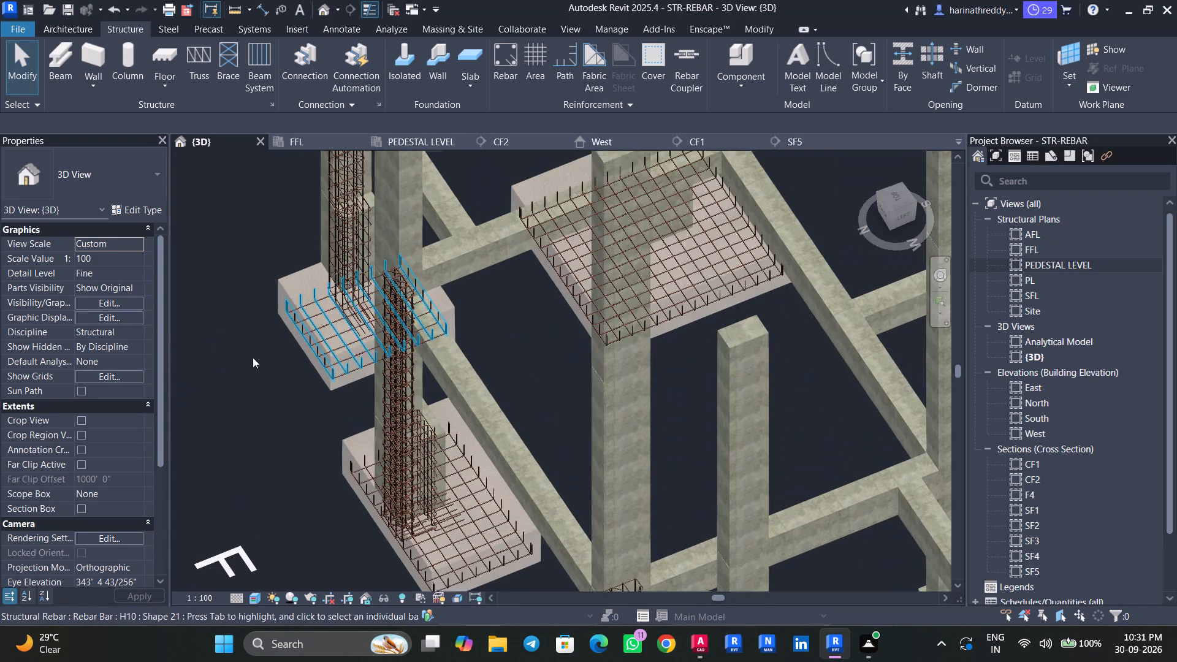
pyautogui.scroll(5, 351, 420)
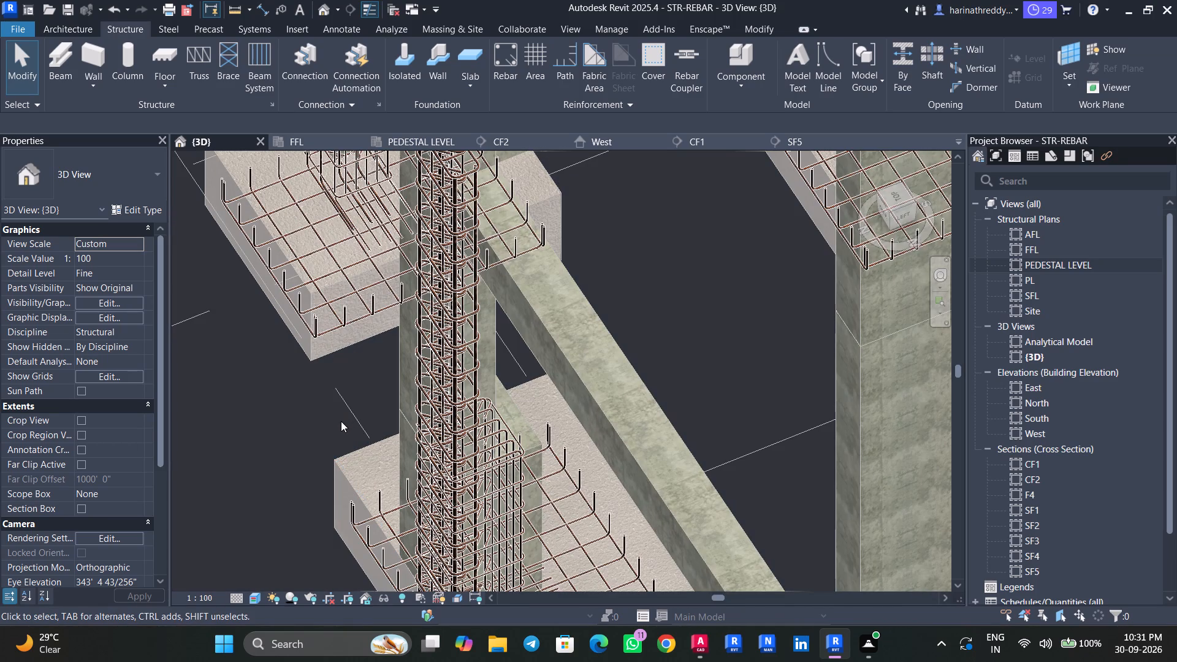
# In the PEDESTAL LEVEL plan, rotate the H16 corner bar 45° about its vertical leg so the bottom leg points diagonally outward.
pyautogui.click(423, 142)
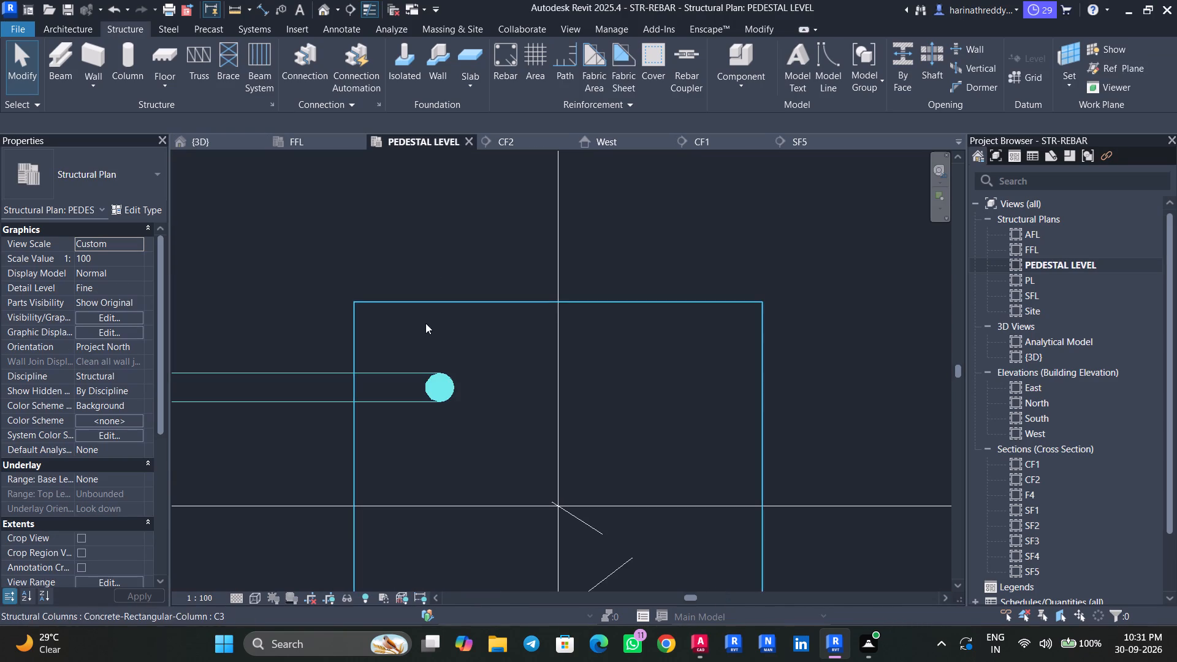
pyautogui.scroll(-7, 429, 327)
pyautogui.press('Escape')
pyautogui.press('Escape')
pyautogui.click(373, 343)
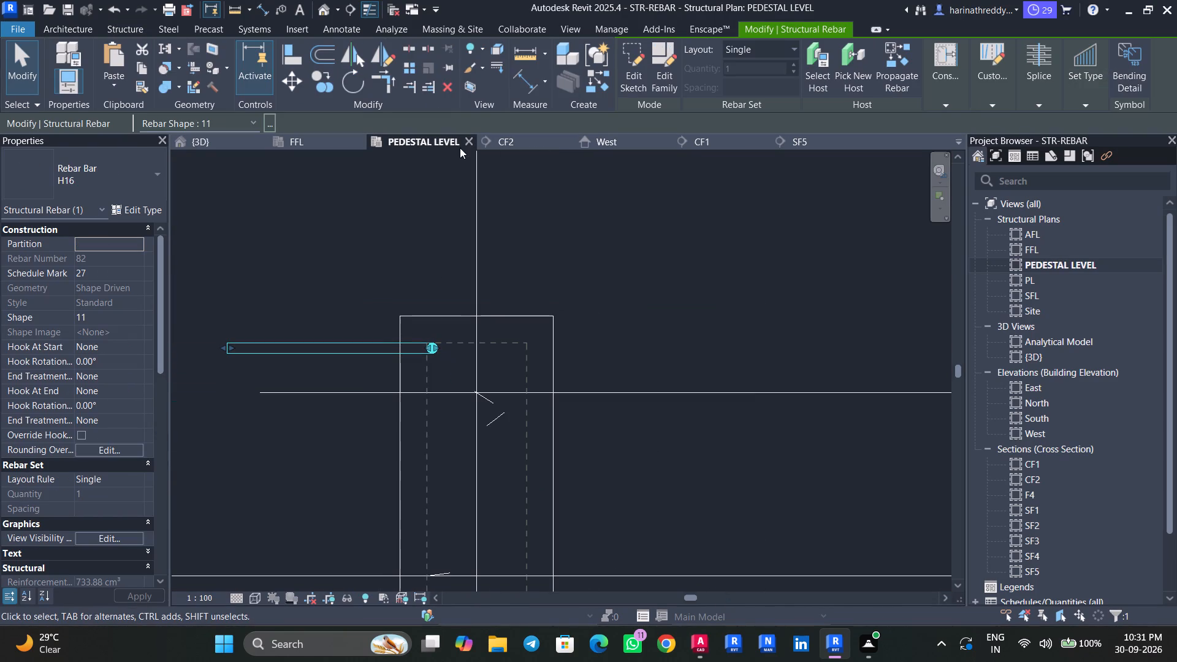
pyautogui.click(351, 86)
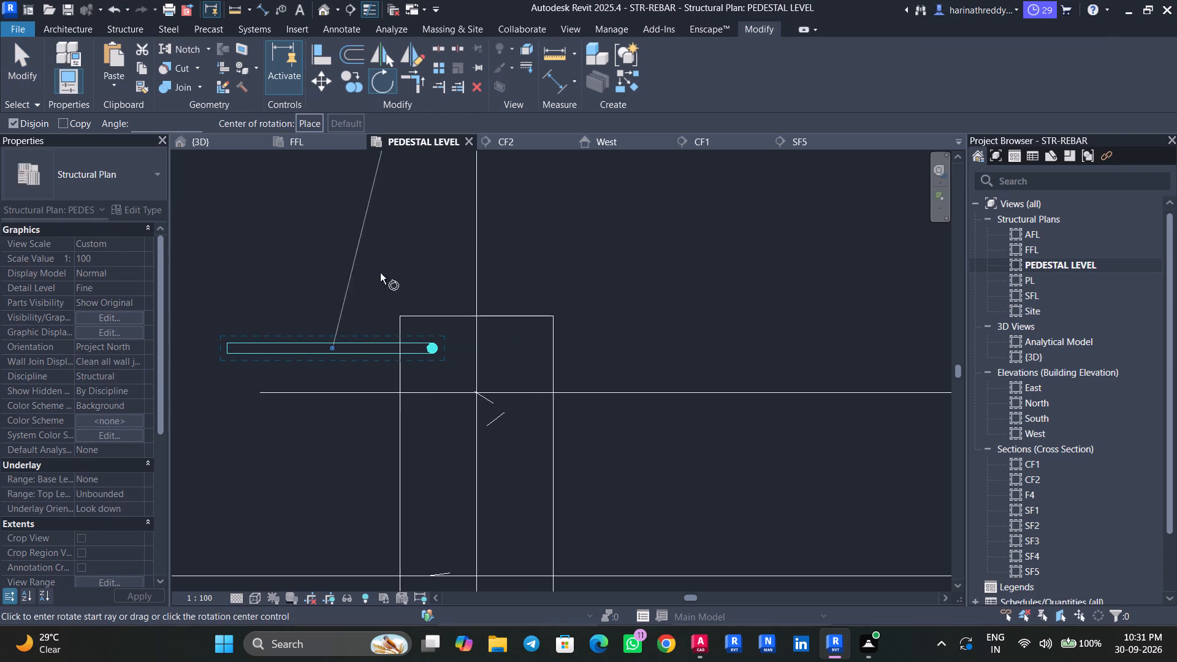
pyautogui.click(307, 124)
pyautogui.scroll(8, 423, 349)
pyautogui.scroll(-1, 439, 358)
pyautogui.scroll(4, 439, 356)
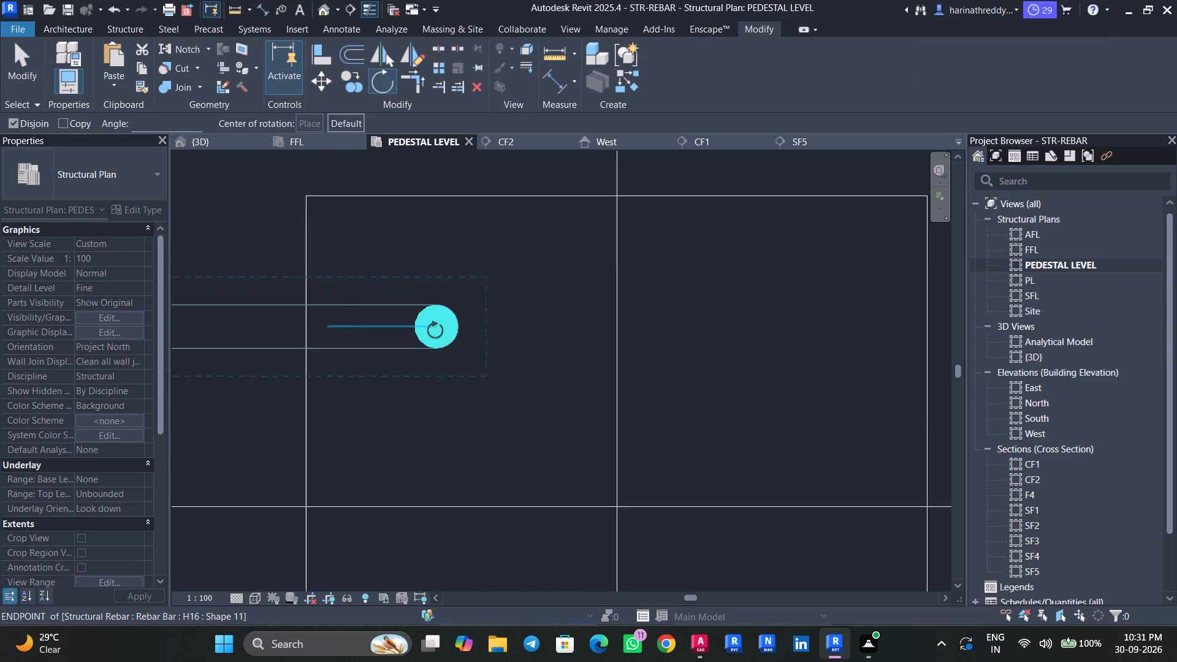
pyautogui.click(436, 327)
pyautogui.click(307, 330)
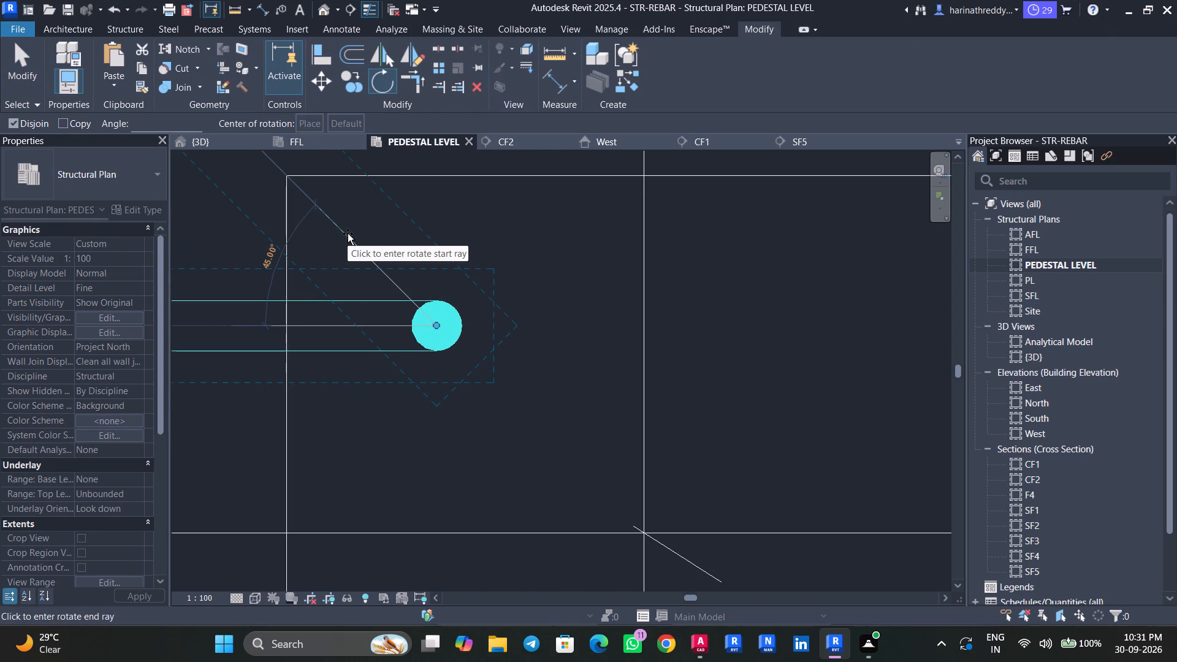
pyautogui.write('45')
pyautogui.press('Return')
pyautogui.press('Escape')
pyautogui.press('Escape')
pyautogui.press('Escape')
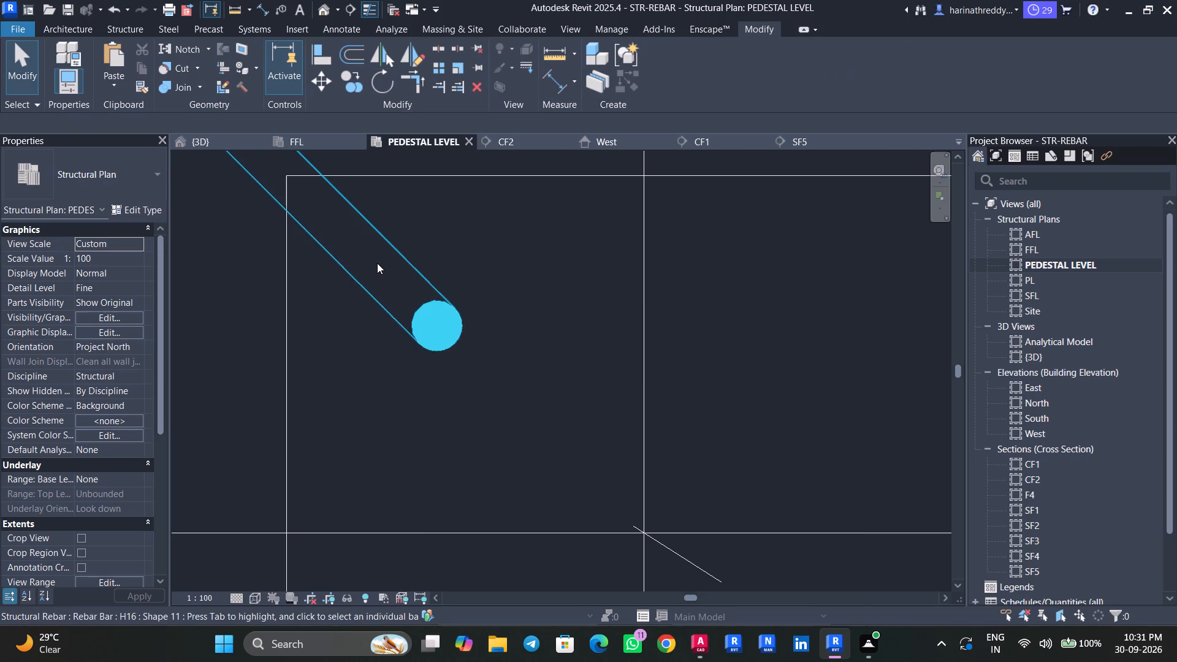
# Mirror the diagonal H16 corner bar about the column's long centreline to place a copy at the adjacent corner.
pyautogui.click(377, 263)
pyautogui.scroll(-7, 377, 263)
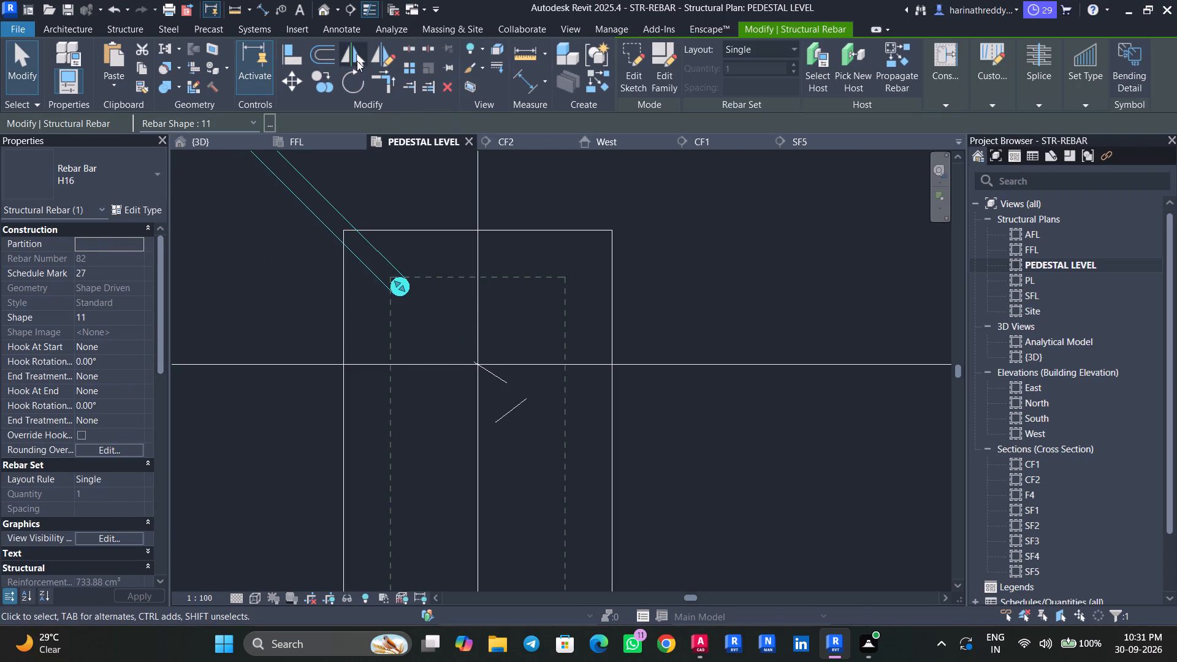
pyautogui.click(356, 61)
pyautogui.click(479, 309)
pyautogui.press('Escape')
pyautogui.press('Escape')
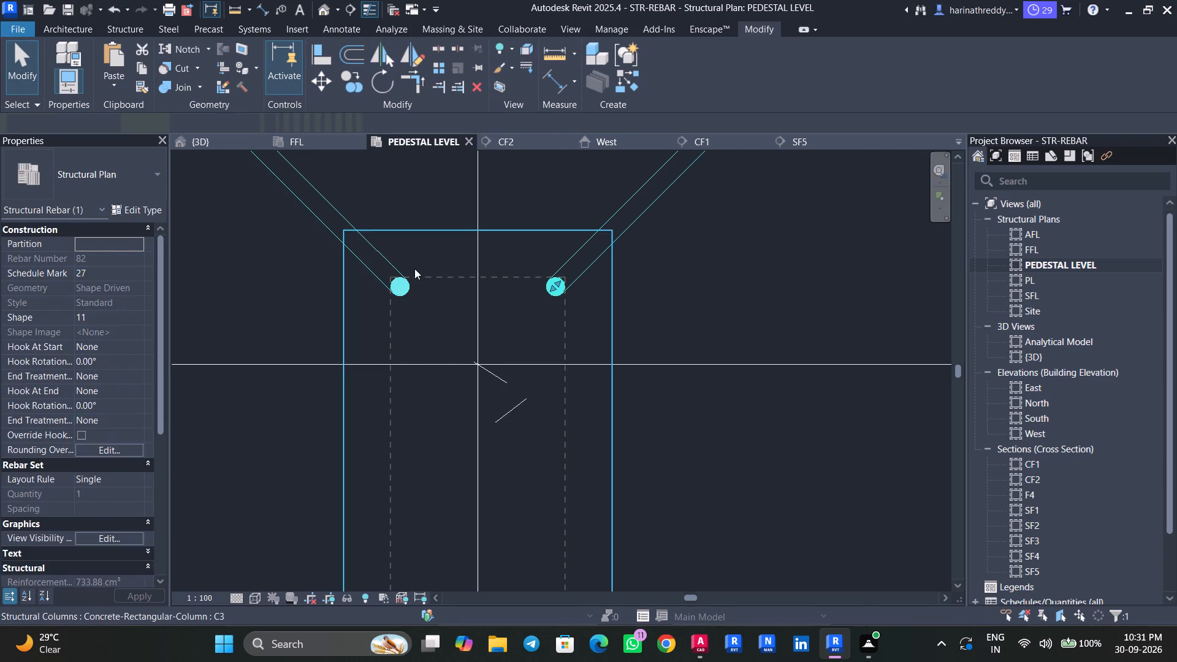
# Mirror both H16 corner bars about the column's short centreline to place copies at the two opposite corners.
pyautogui.keyDown('ctrl'); pyautogui.click(389, 267); pyautogui.keyUp('ctrl')
pyautogui.keyDown('ctrl'); pyautogui.click(648, 206); pyautogui.keyUp('ctrl')
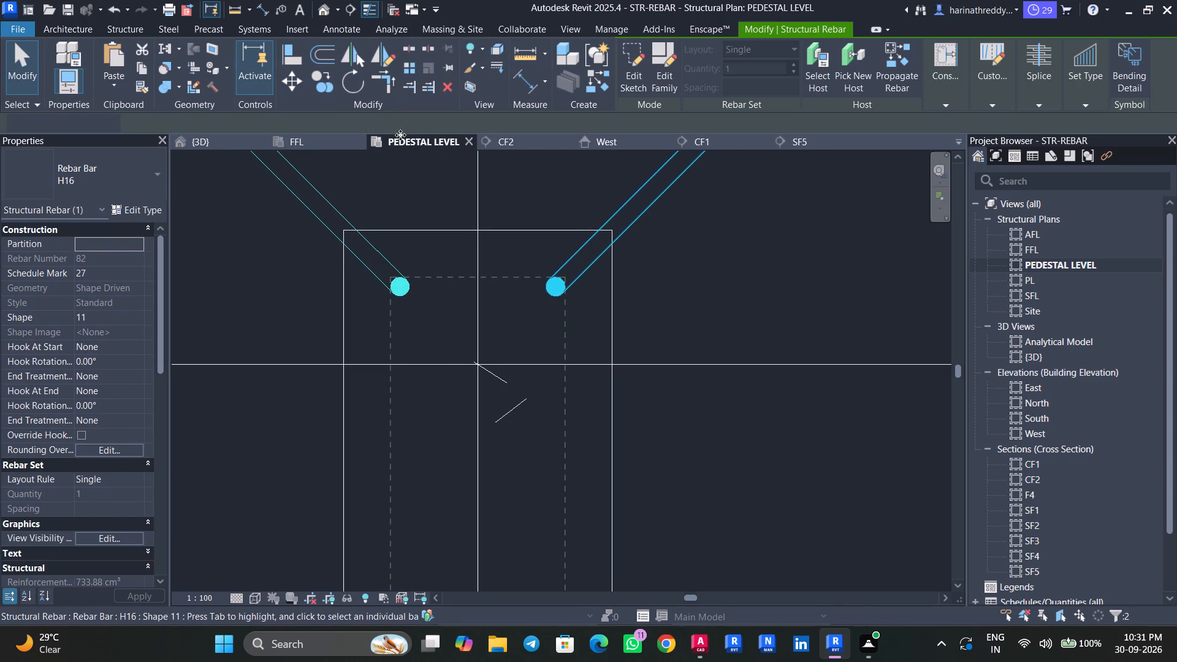
pyautogui.click(360, 64)
pyautogui.scroll(-6, 455, 514)
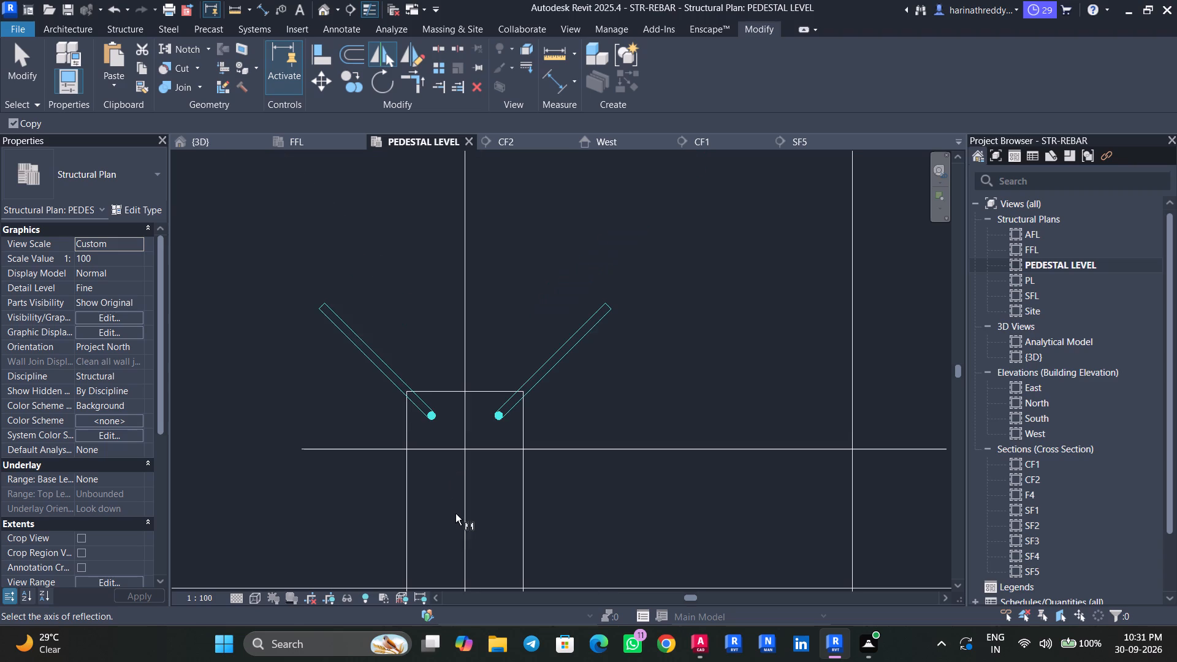
pyautogui.click(478, 522)
pyautogui.moveTo(558, 460); pyautogui.dragTo(565, 354, button='middle')
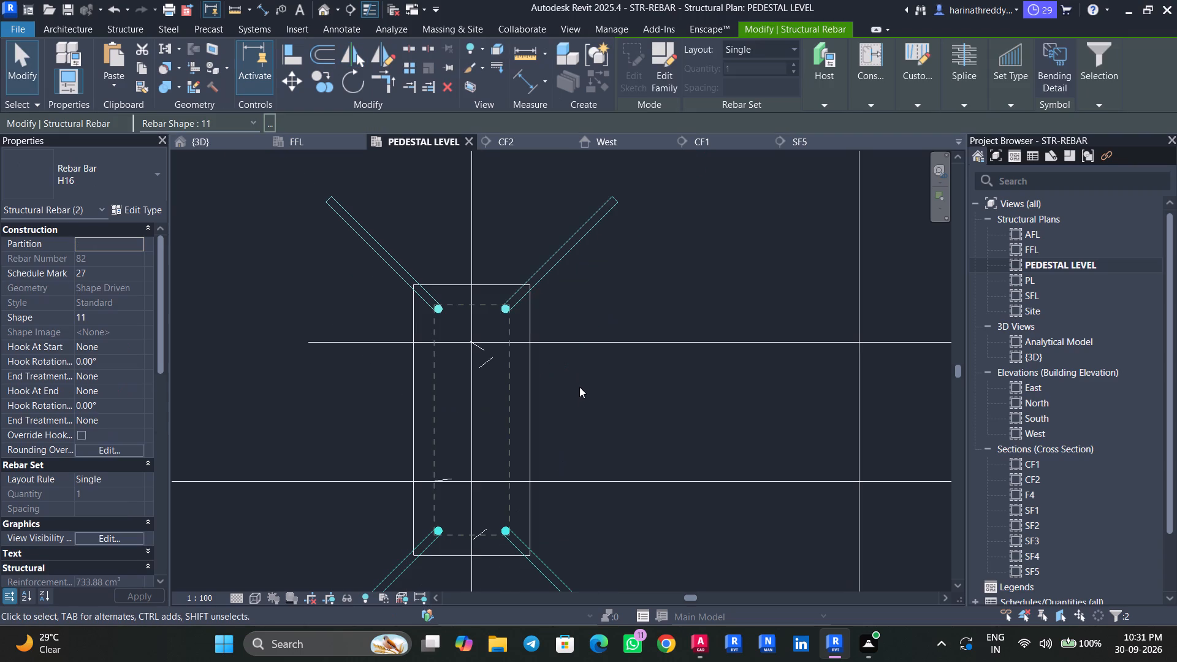
pyautogui.press('Escape')
pyautogui.press('Escape')
pyautogui.press('Escape')
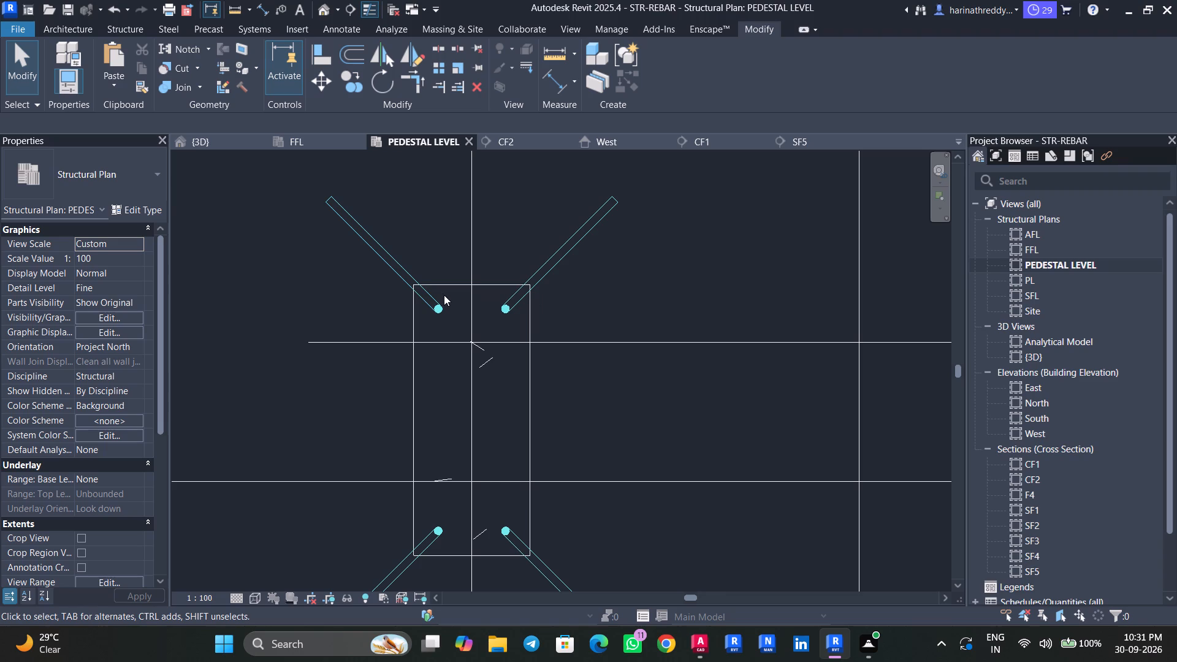
# Start rebar placement in the C3 column with H12 bars, Fixed Number layout and a quantity of 2.
pyautogui.click(448, 293)
pyautogui.press('Escape')
pyautogui.click(449, 289)
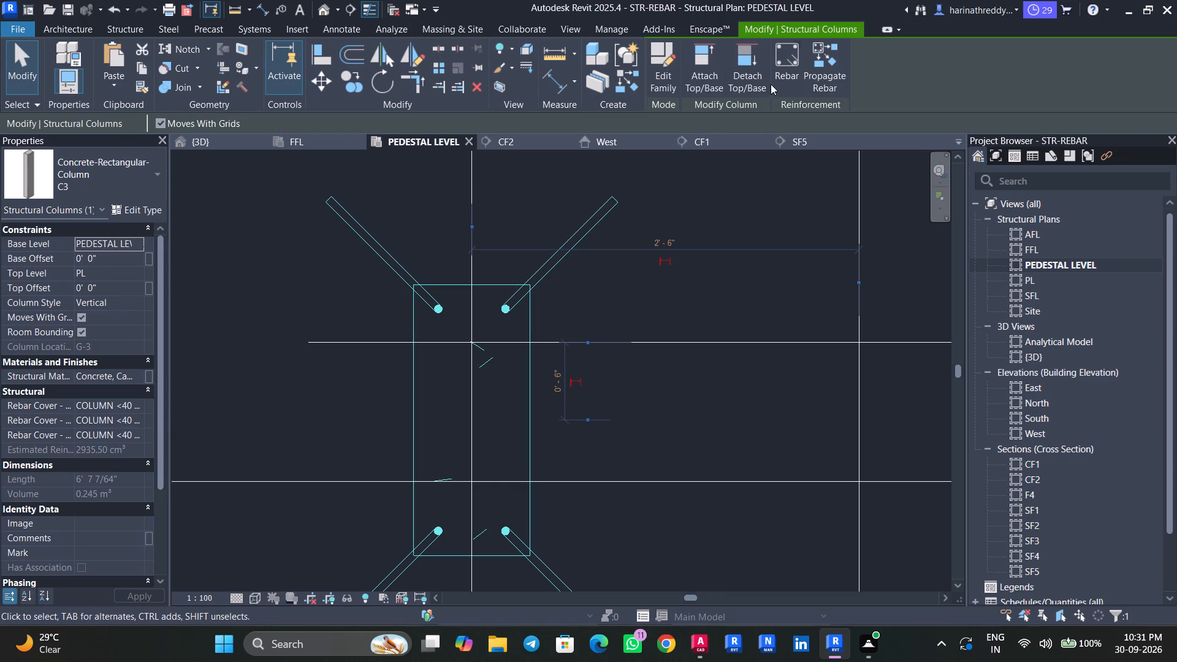
pyautogui.click(793, 78)
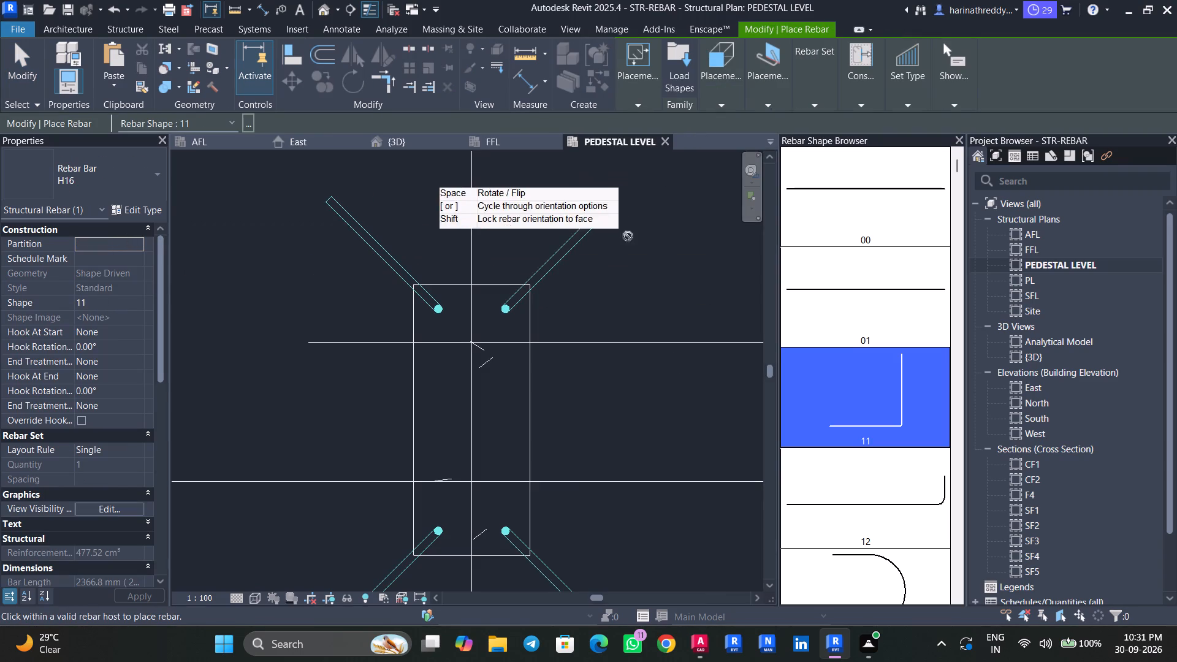
pyautogui.click(121, 180)
pyautogui.click(58, 306)
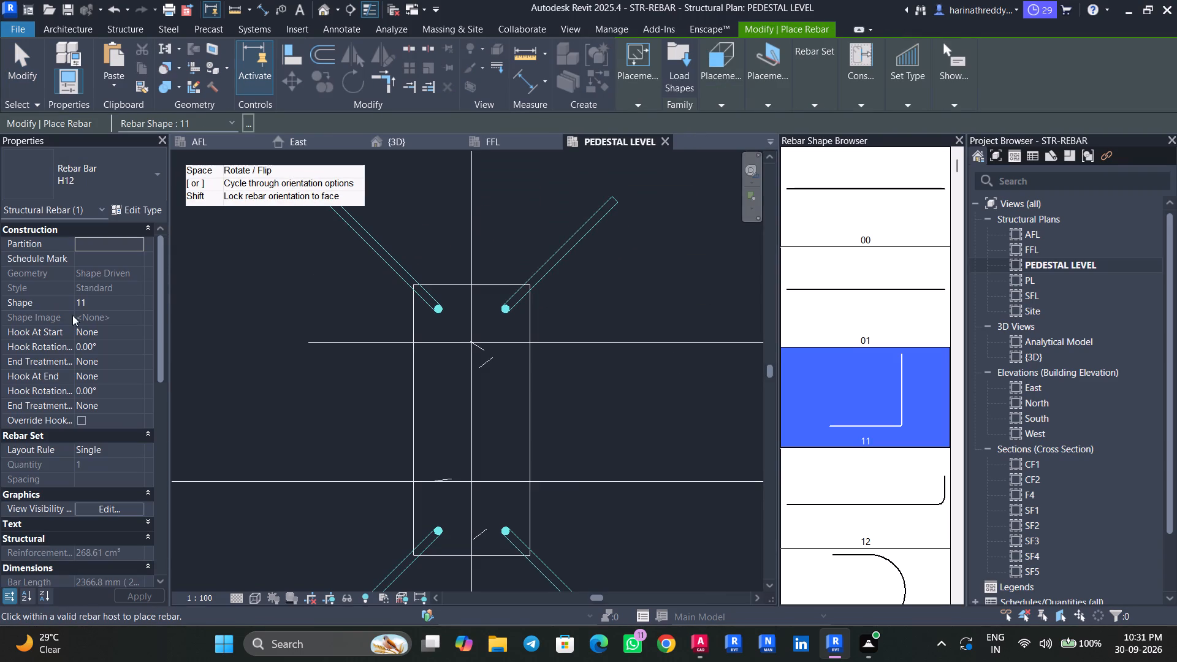
pyautogui.click(137, 452)
pyautogui.click(115, 477)
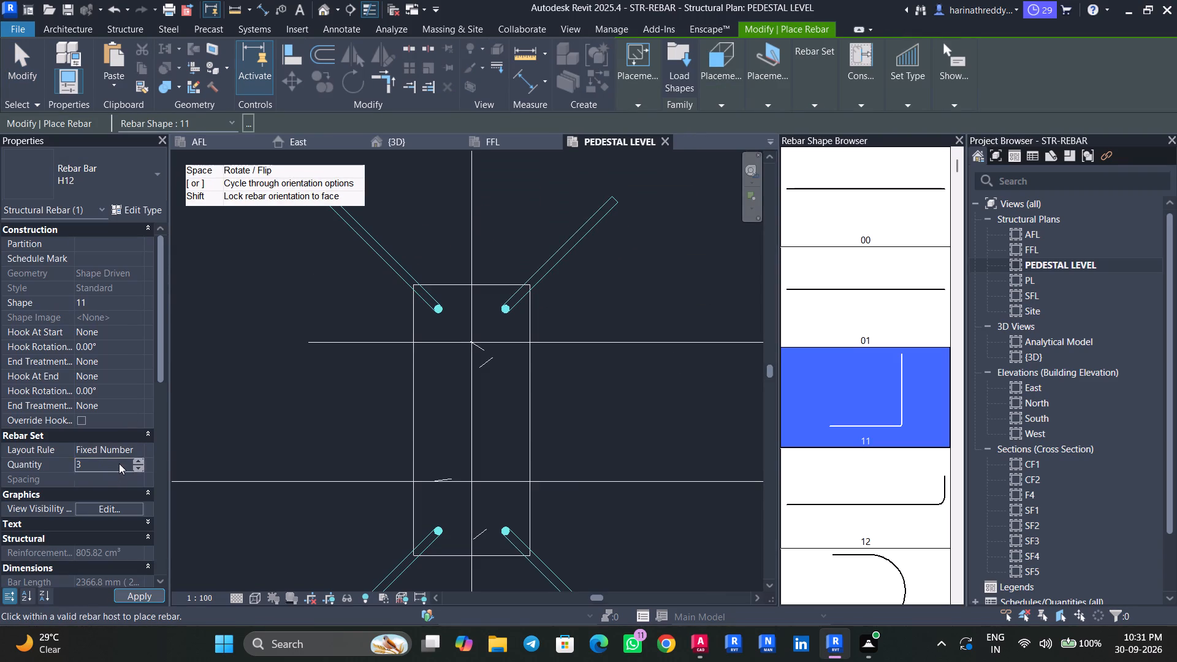
pyautogui.click(119, 463)
pyautogui.write('12')
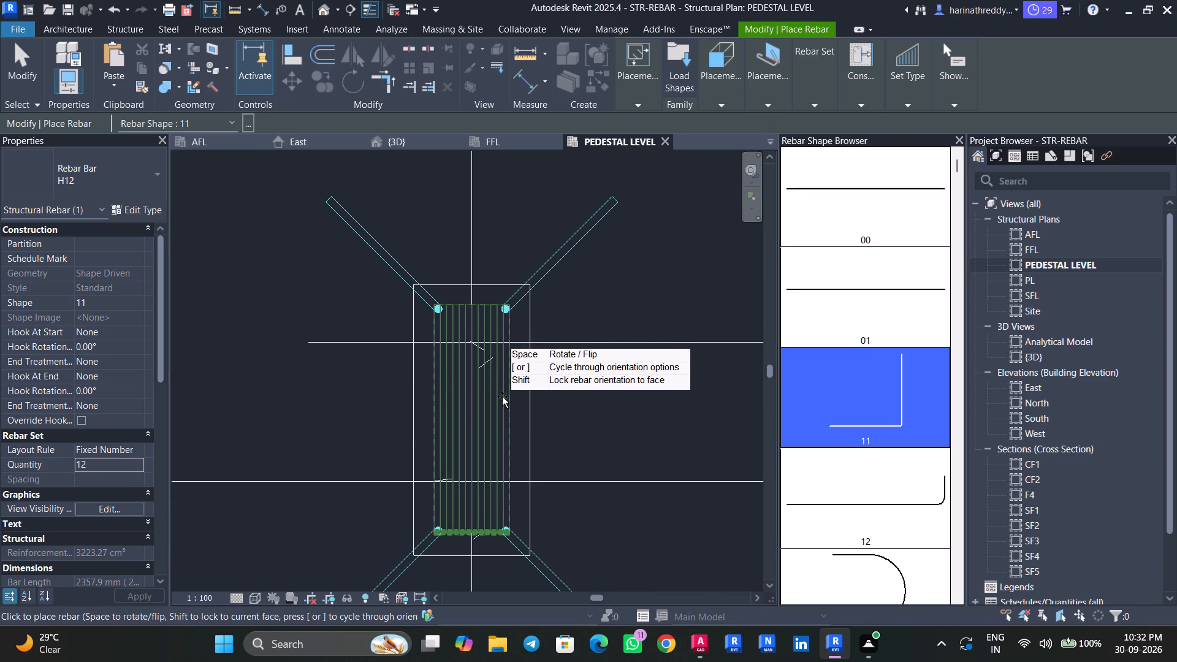
pyautogui.scroll(1, 511, 398)
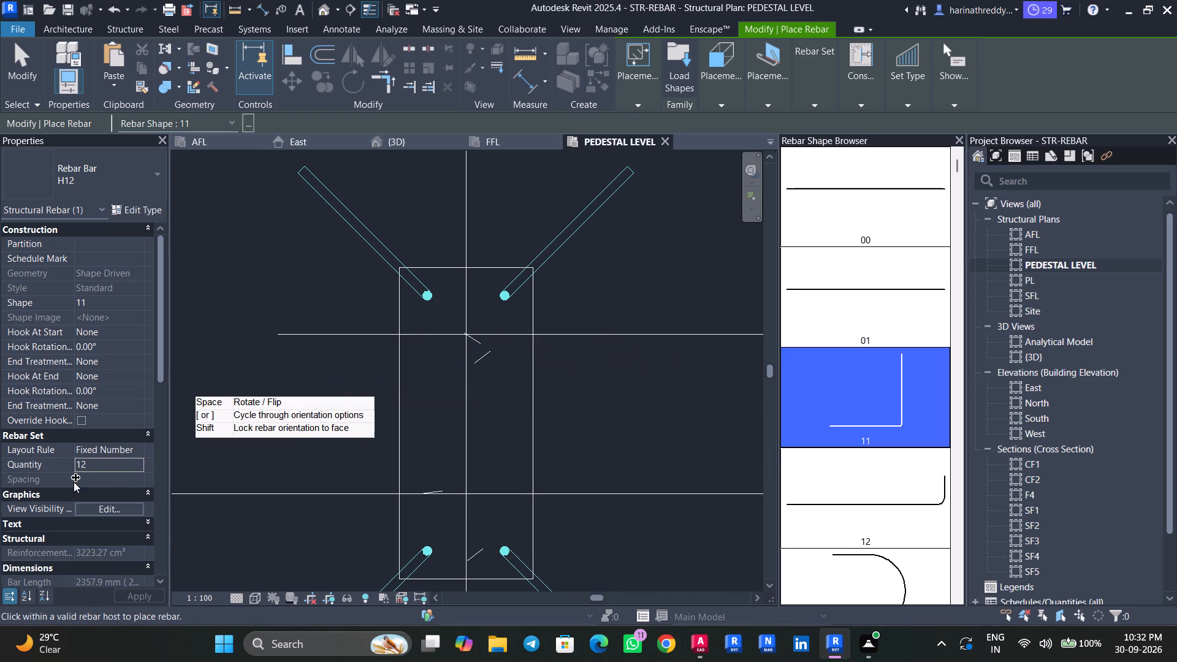
pyautogui.click(100, 464)
pyautogui.moveTo(100, 464); pyautogui.dragTo(64, 465)
pyautogui.press('2')
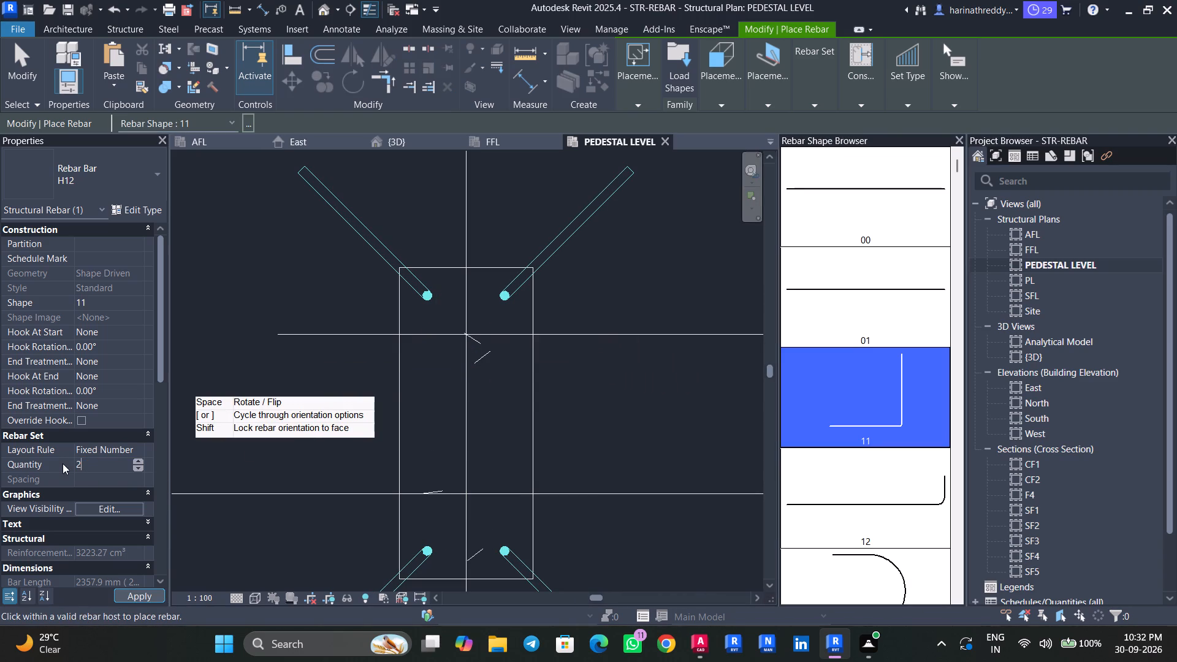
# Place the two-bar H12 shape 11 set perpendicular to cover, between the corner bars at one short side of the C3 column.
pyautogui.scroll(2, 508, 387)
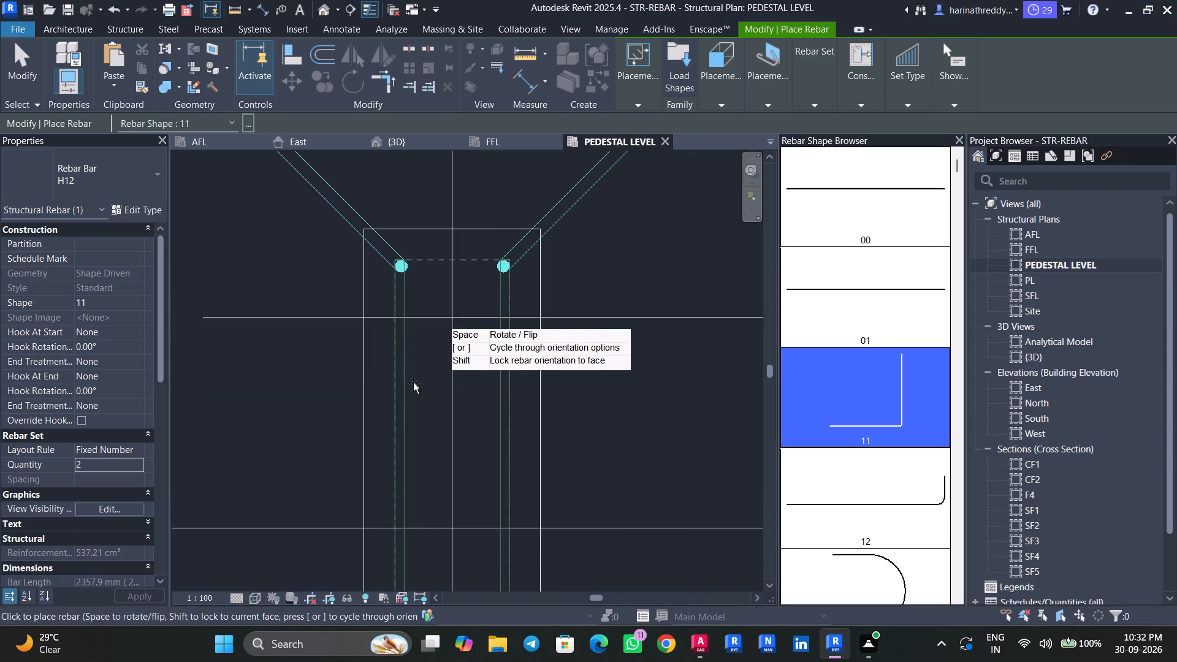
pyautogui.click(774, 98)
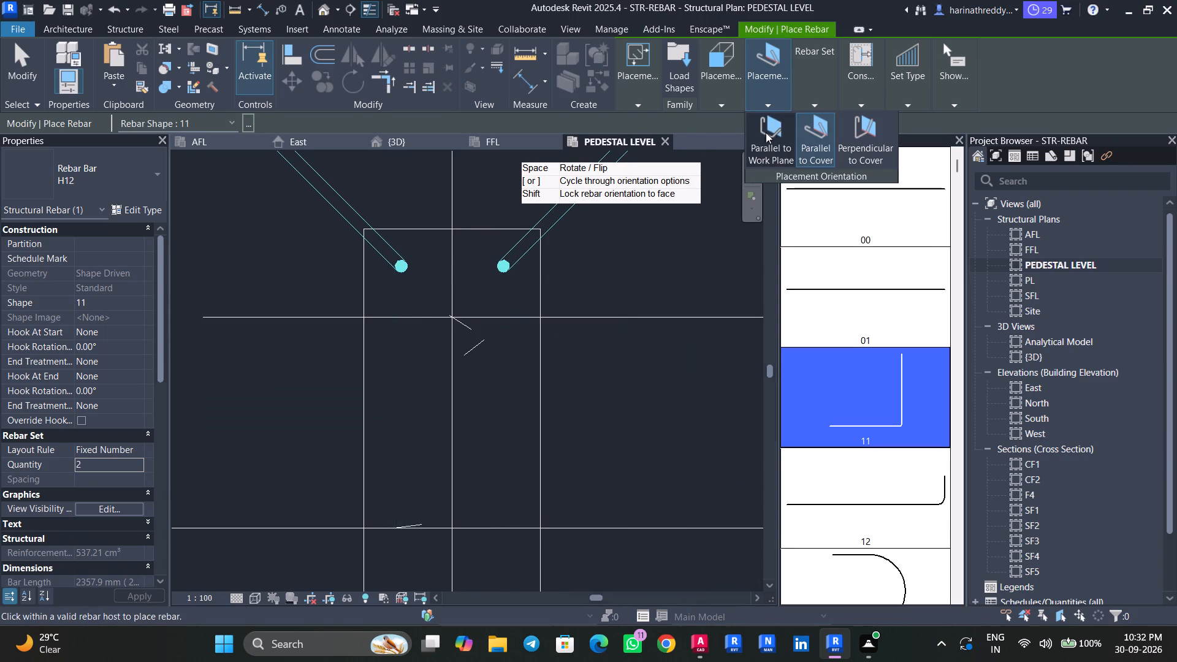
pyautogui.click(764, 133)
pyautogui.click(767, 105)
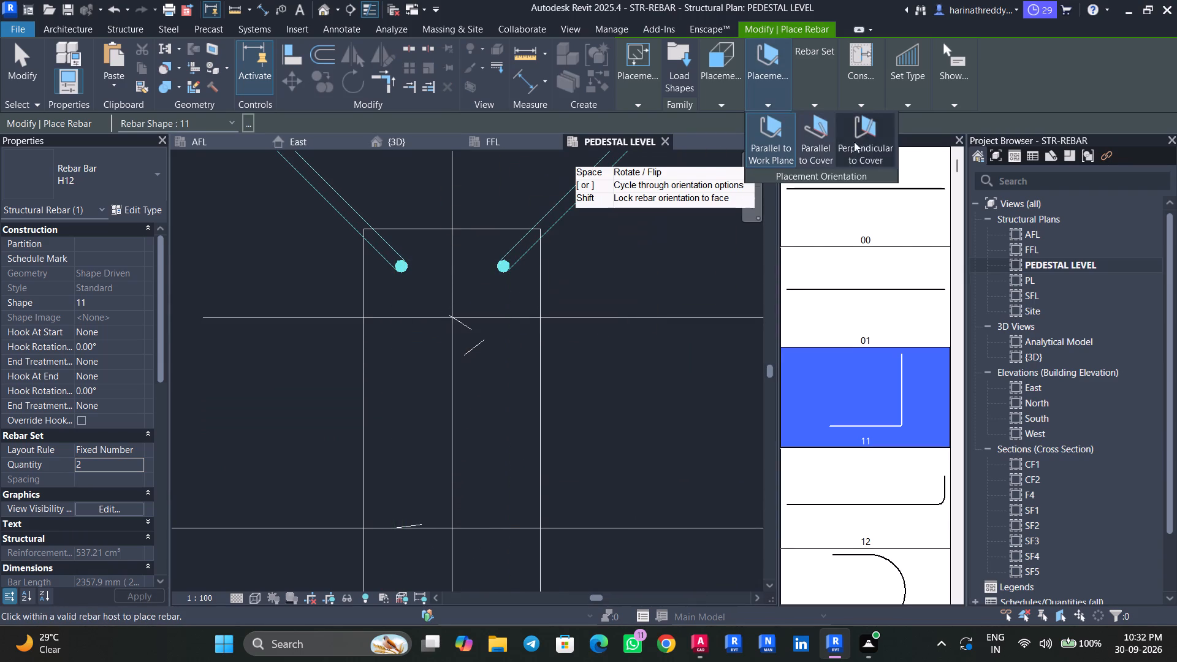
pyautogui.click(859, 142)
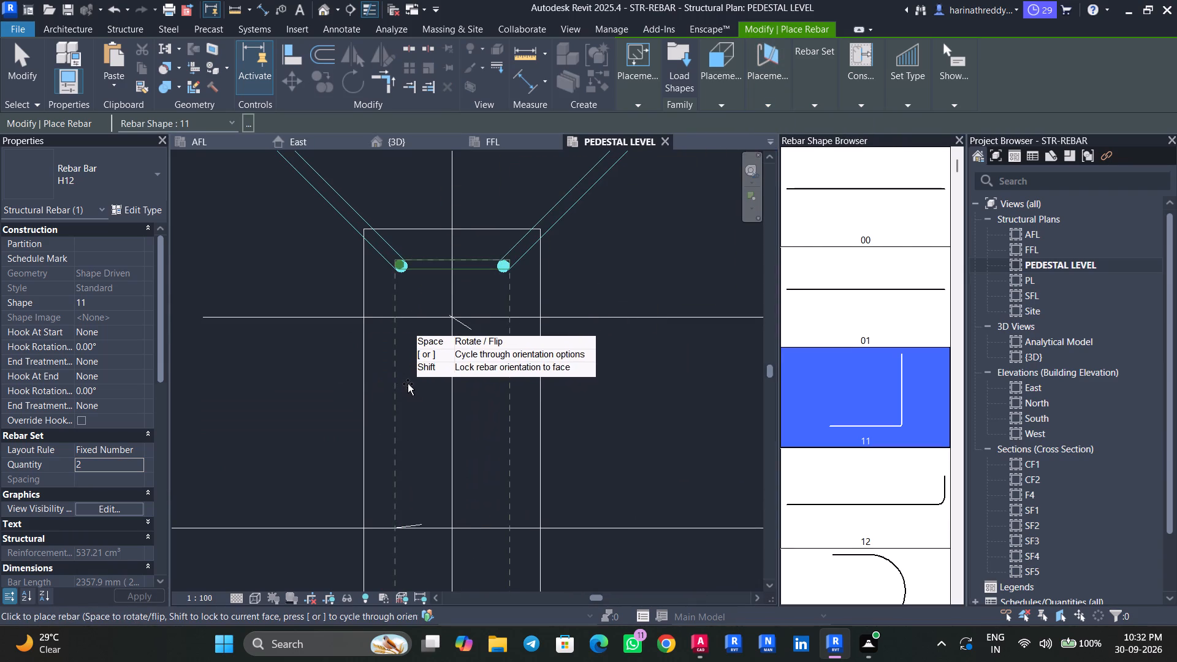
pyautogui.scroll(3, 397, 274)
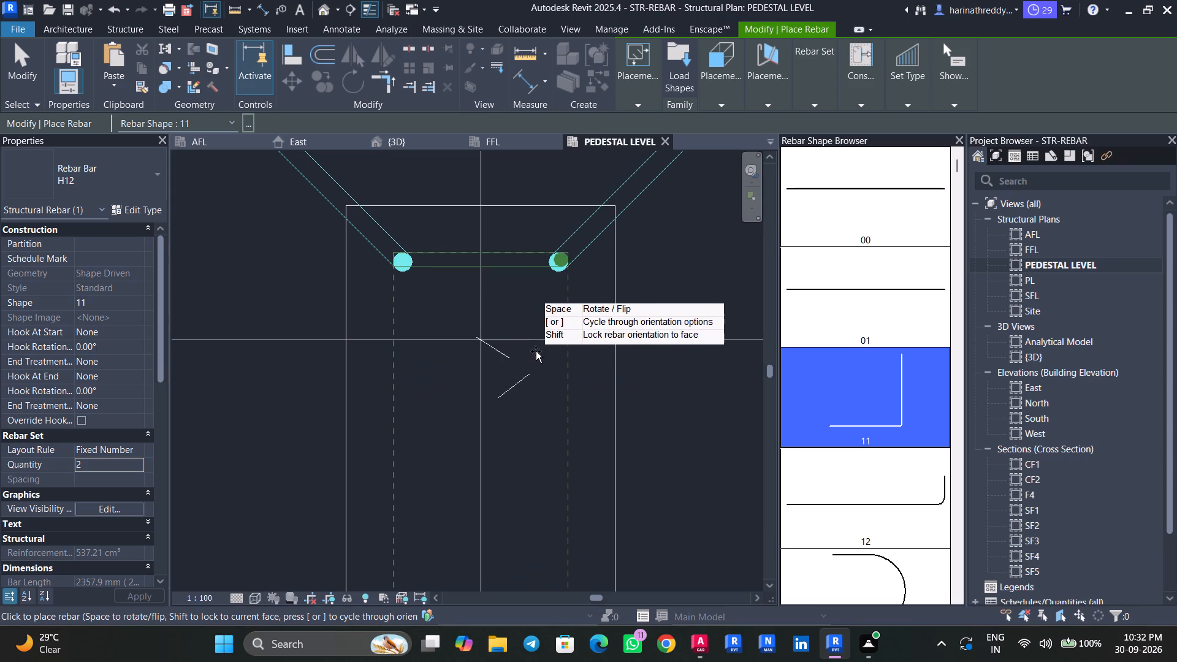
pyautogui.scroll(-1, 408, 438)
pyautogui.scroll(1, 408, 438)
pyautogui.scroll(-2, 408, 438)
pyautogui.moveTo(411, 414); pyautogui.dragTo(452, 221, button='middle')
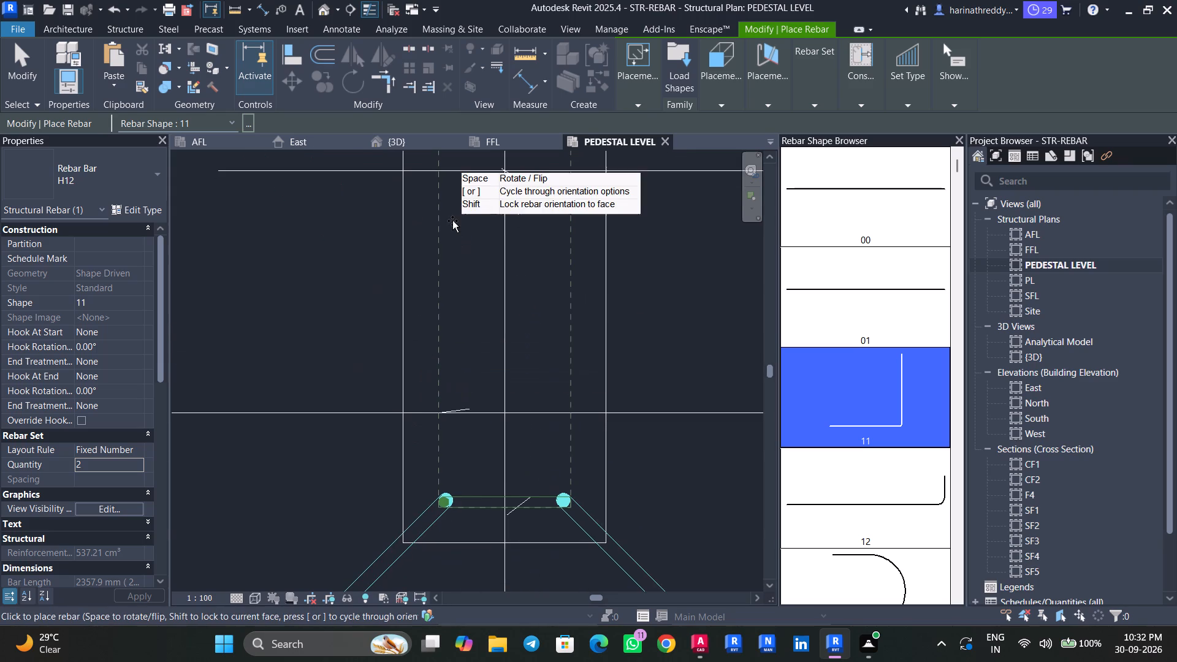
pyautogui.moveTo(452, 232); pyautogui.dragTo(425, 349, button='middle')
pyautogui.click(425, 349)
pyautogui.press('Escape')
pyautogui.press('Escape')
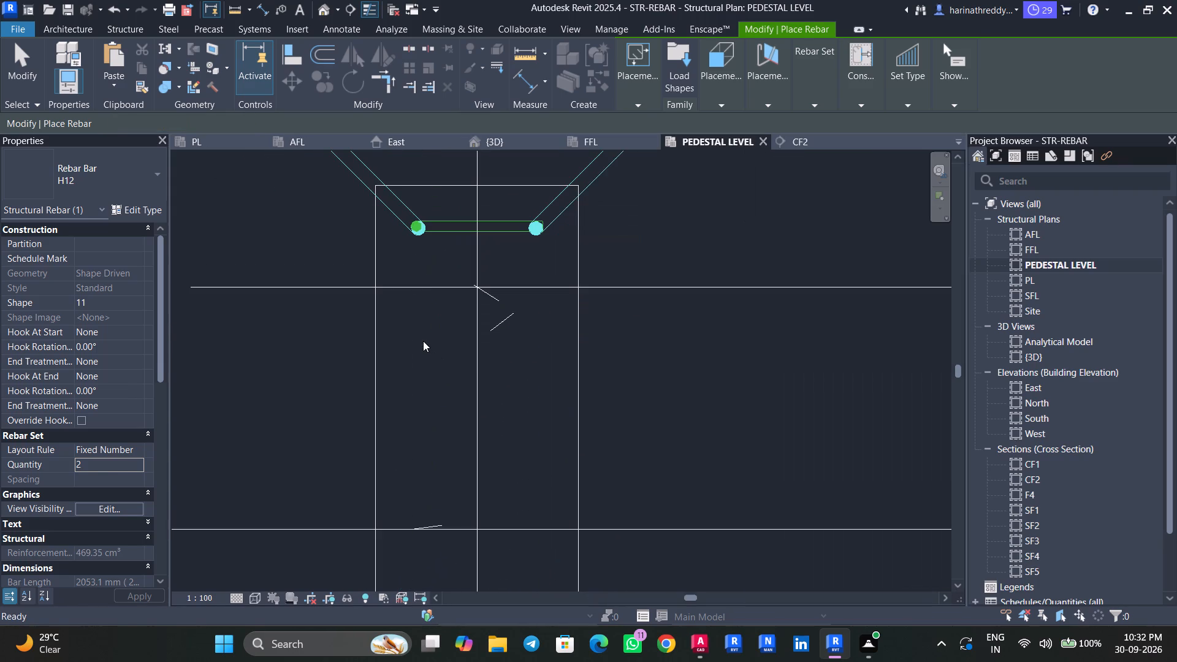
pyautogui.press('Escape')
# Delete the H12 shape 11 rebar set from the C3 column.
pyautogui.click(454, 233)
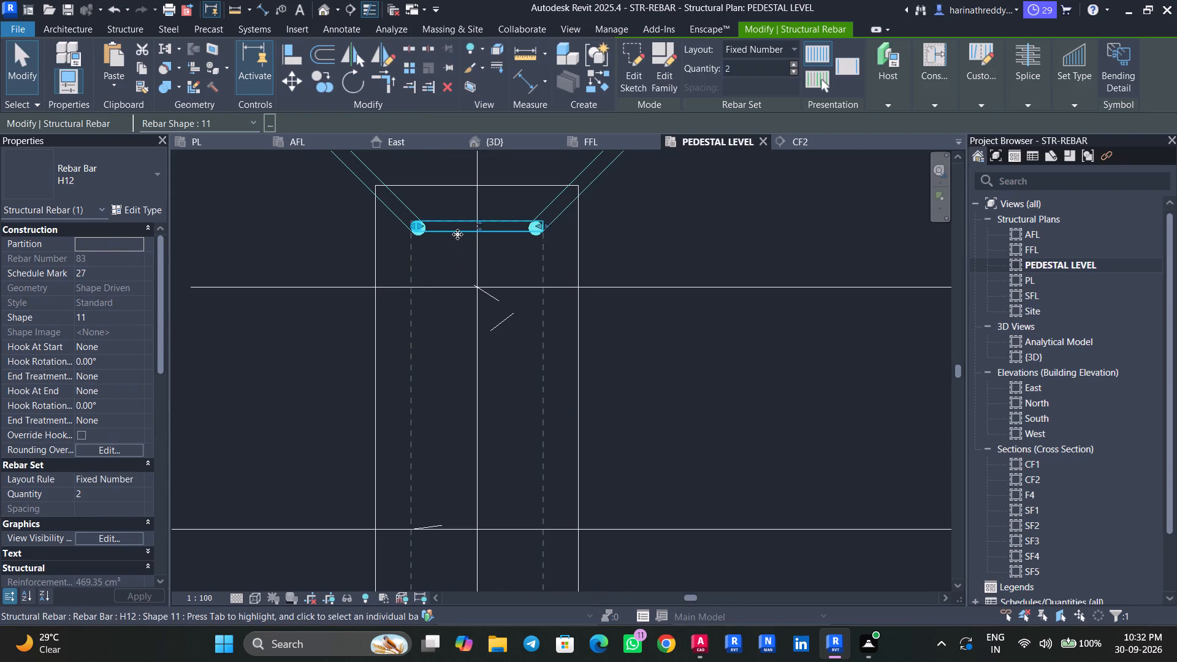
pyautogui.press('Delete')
# Restart rebar placement in the C3 column with H12 shape 11, trying the Parallel to Work Plane and Parallel to Cover orientations.
pyautogui.scroll(-4, 459, 300)
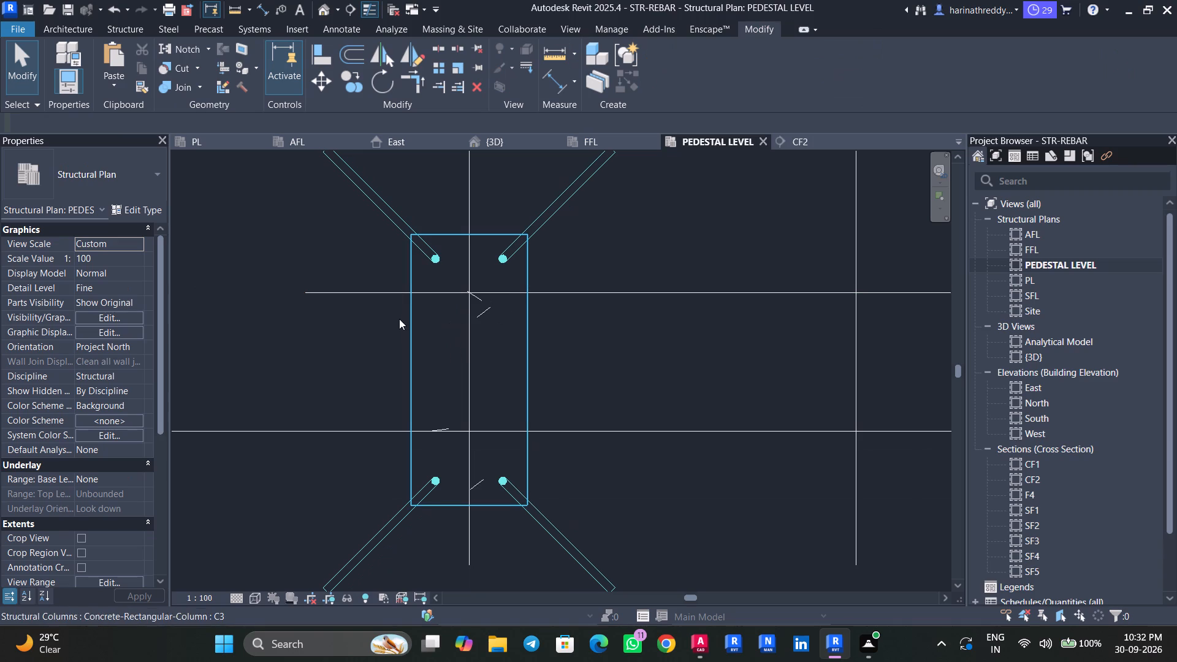
pyautogui.click(413, 321)
pyautogui.click(780, 80)
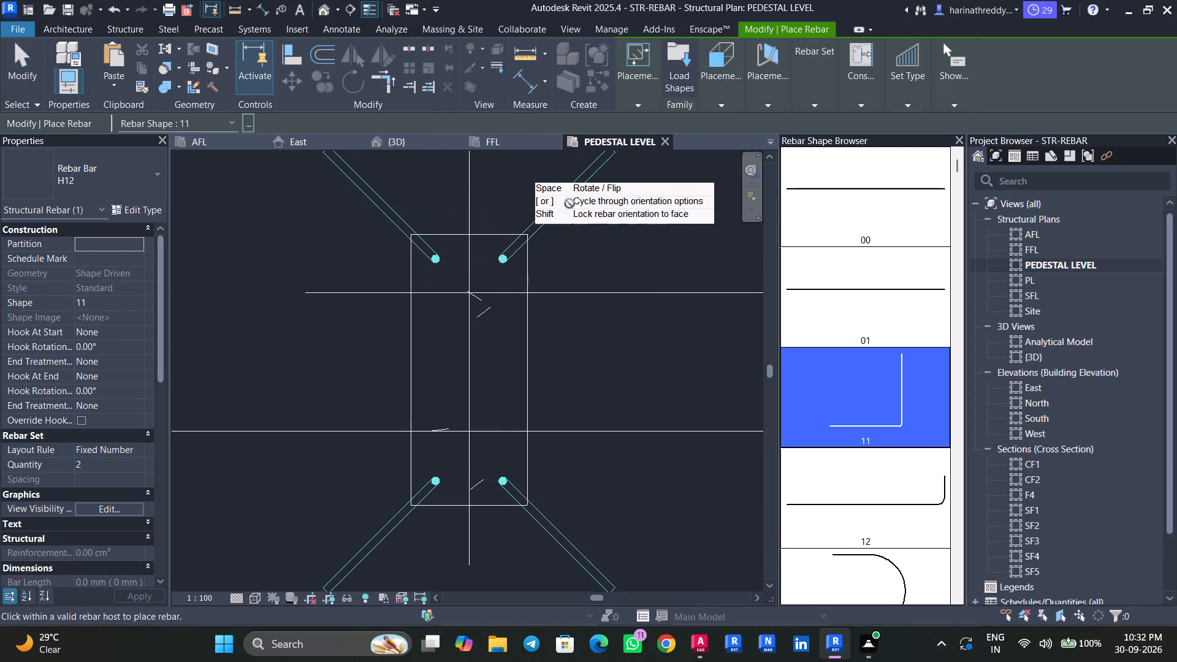
pyautogui.click(728, 97)
pyautogui.click(718, 135)
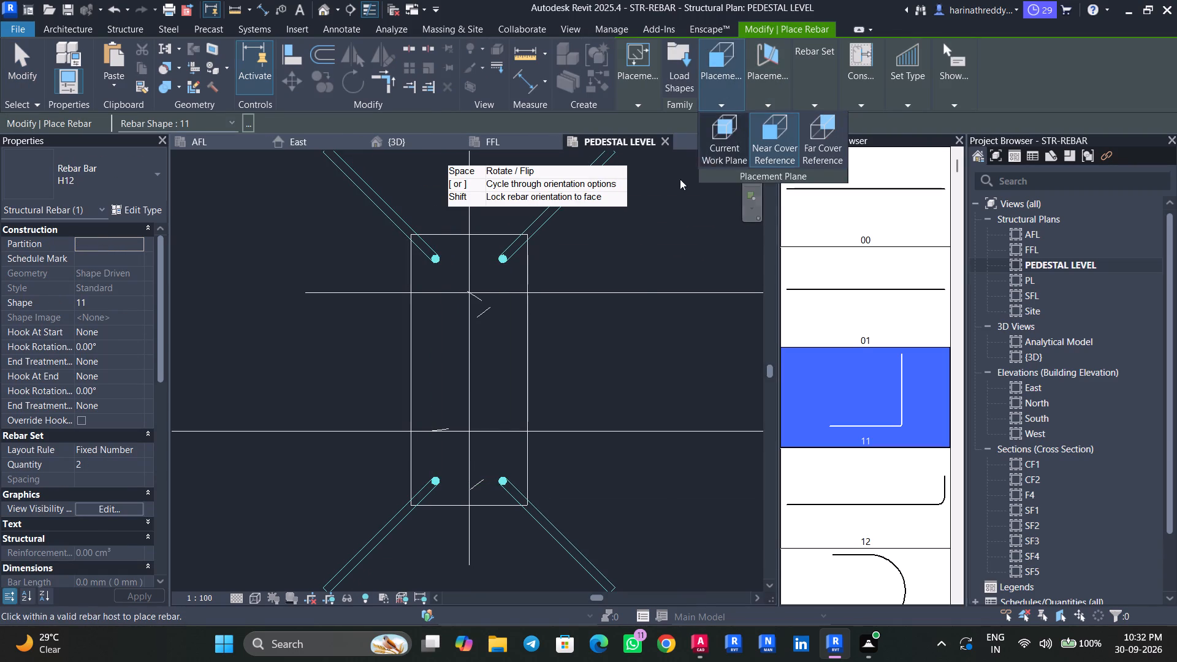
pyautogui.click(720, 110)
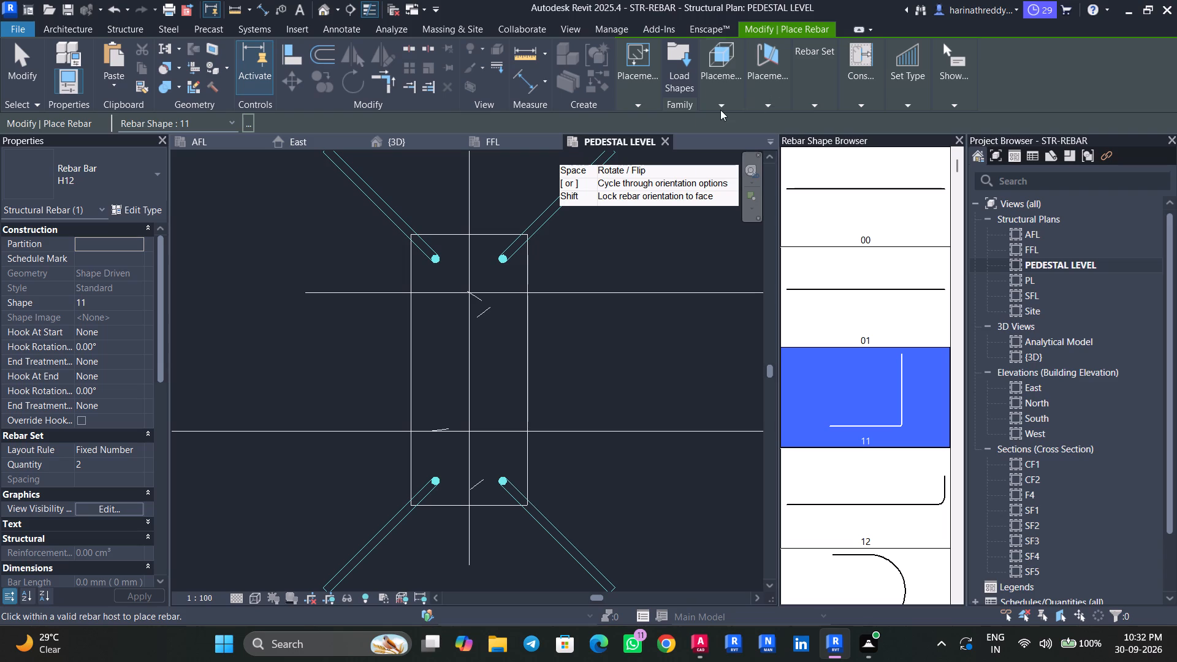
pyautogui.click(758, 135)
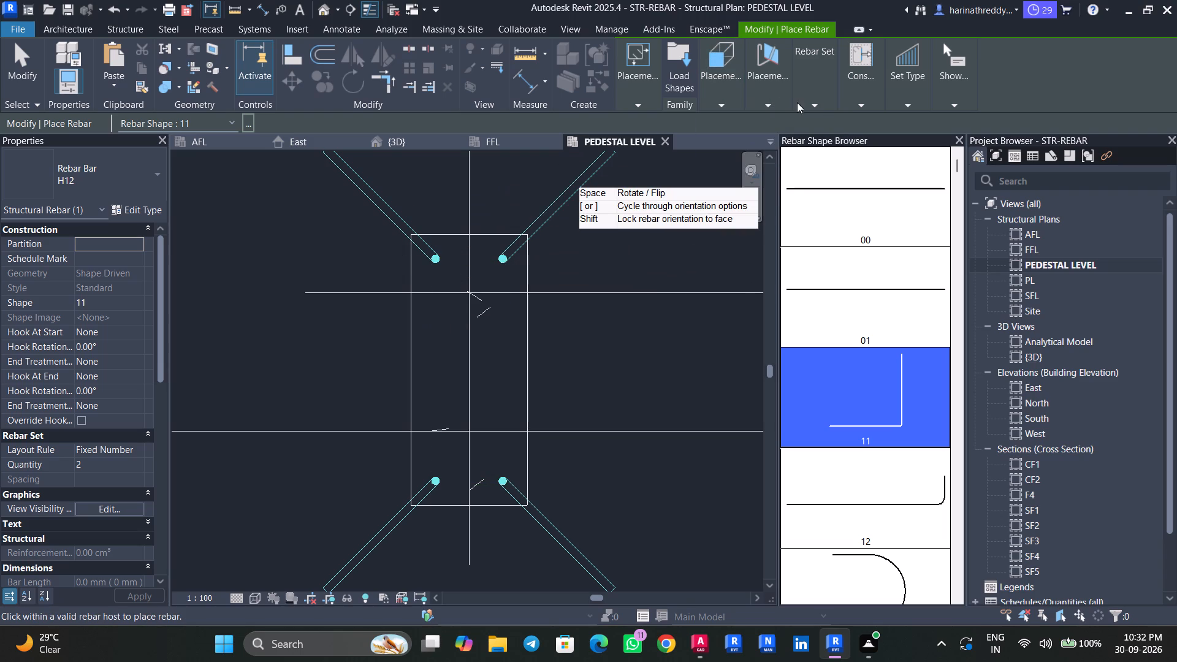
pyautogui.click(791, 100)
pyautogui.click(773, 133)
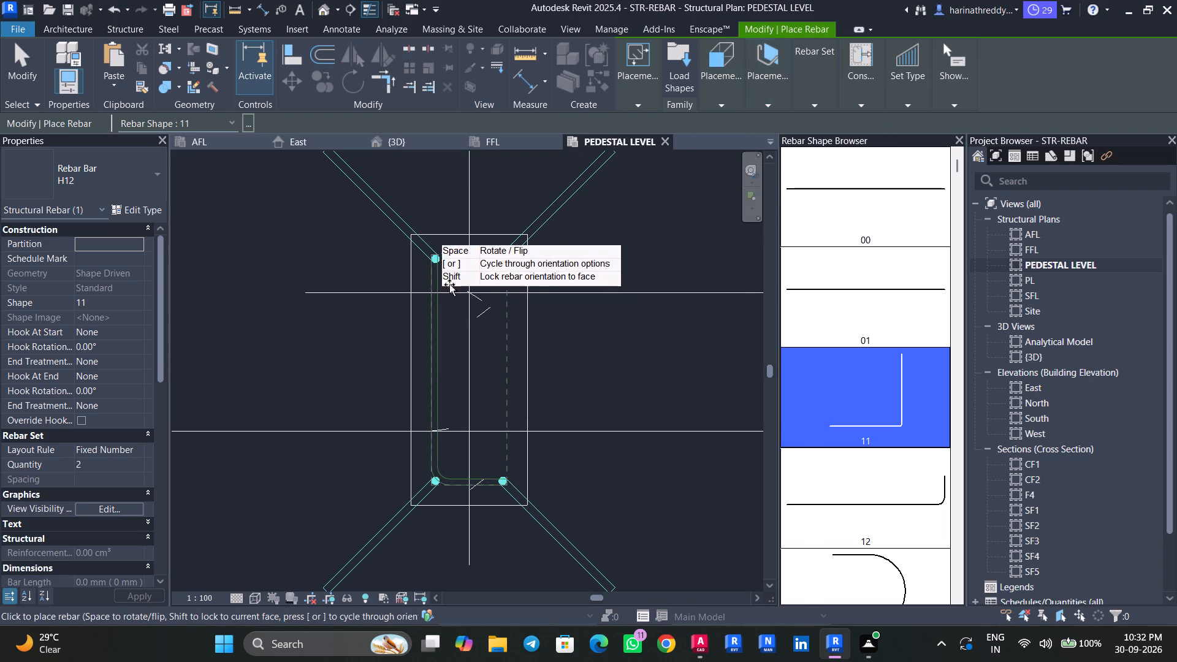
pyautogui.click(766, 103)
pyautogui.click(831, 145)
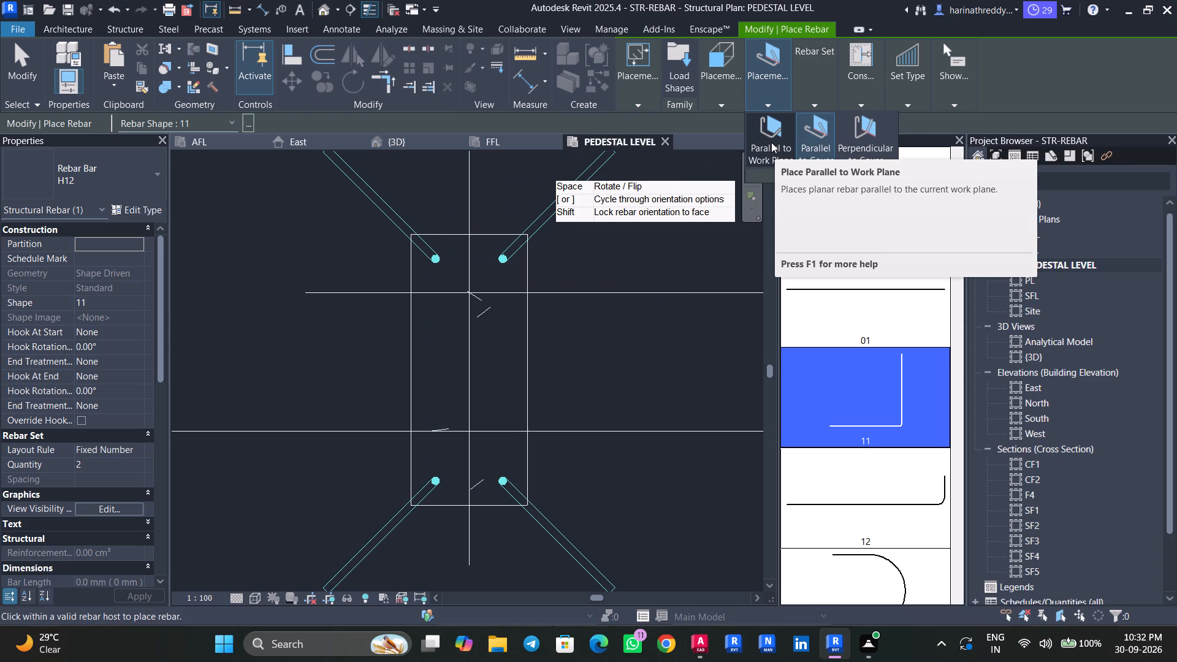
# Place a two-bar set of straight H12 bars, shape 00, perpendicular to cover along one long side of the C3 column.
pyautogui.scroll(7, 882, 271)
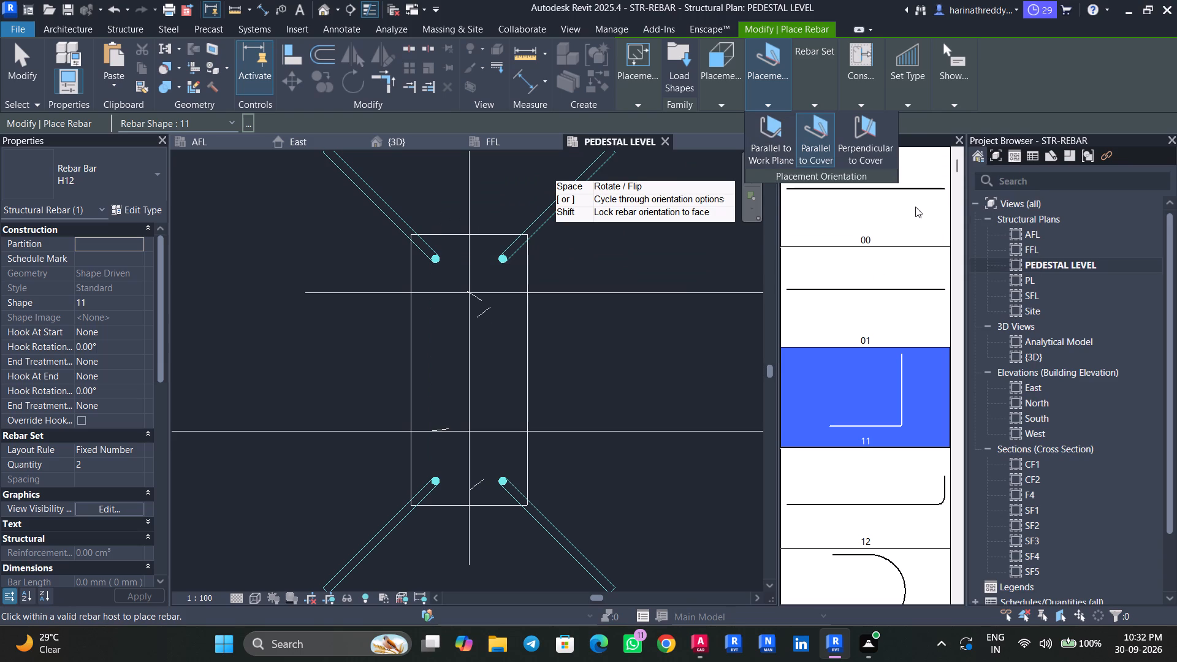
pyautogui.click(913, 199)
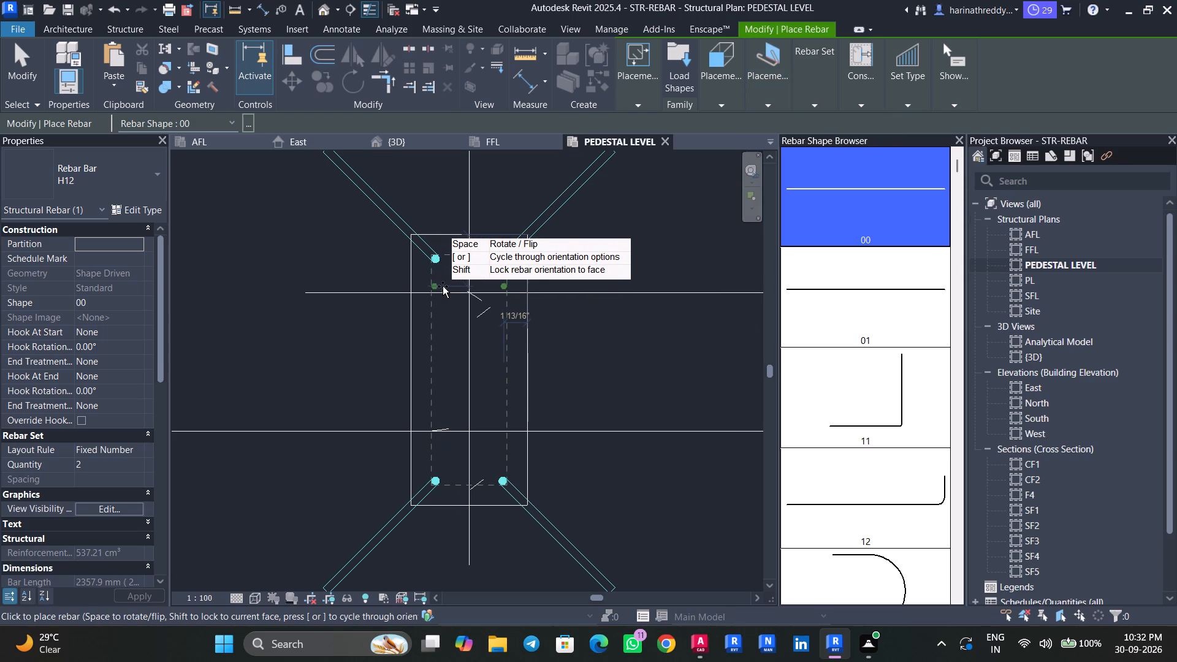
pyautogui.scroll(8, 443, 286)
pyautogui.scroll(-4, 438, 301)
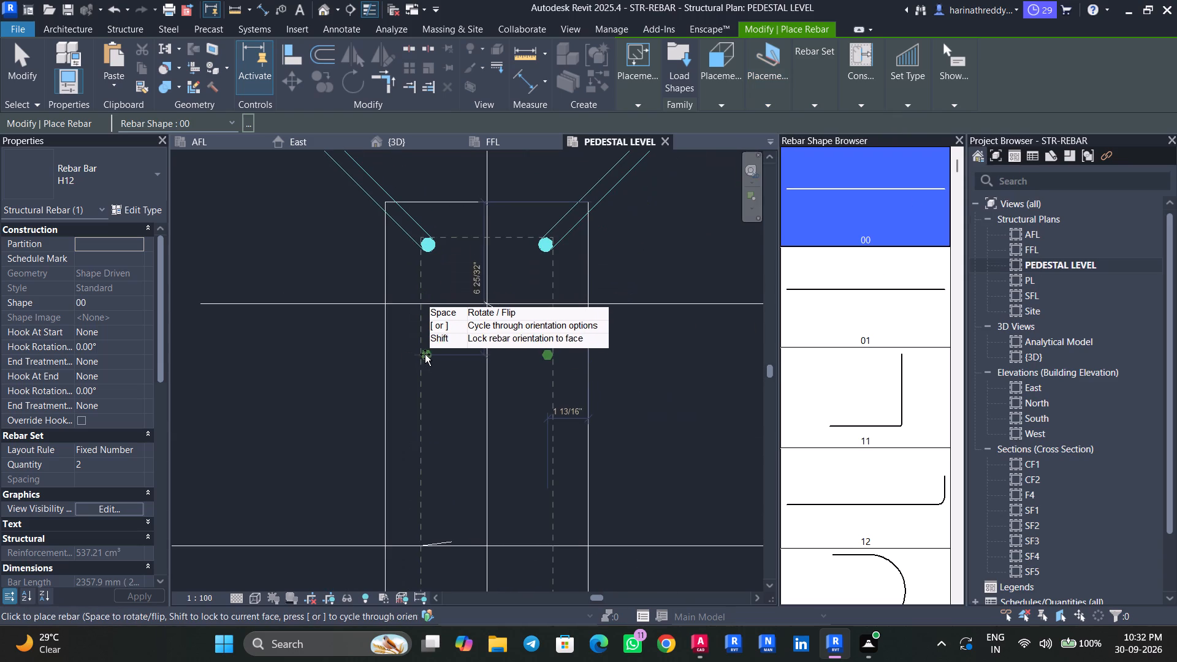
pyautogui.scroll(-3, 433, 348)
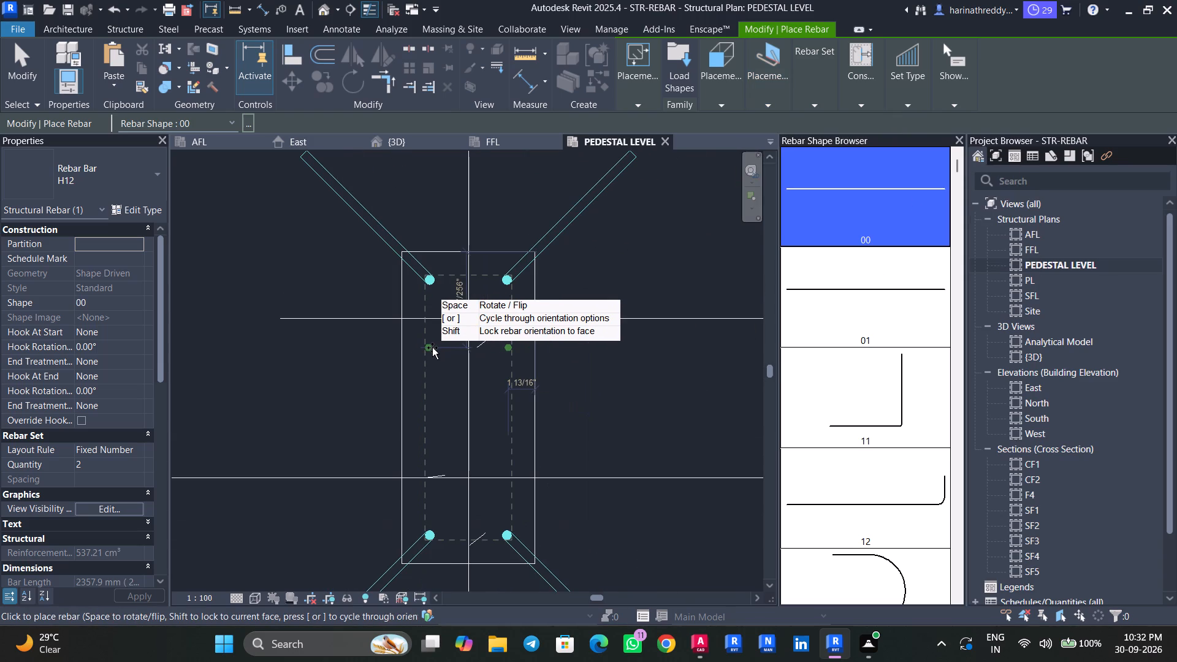
pyautogui.click(761, 97)
pyautogui.click(768, 133)
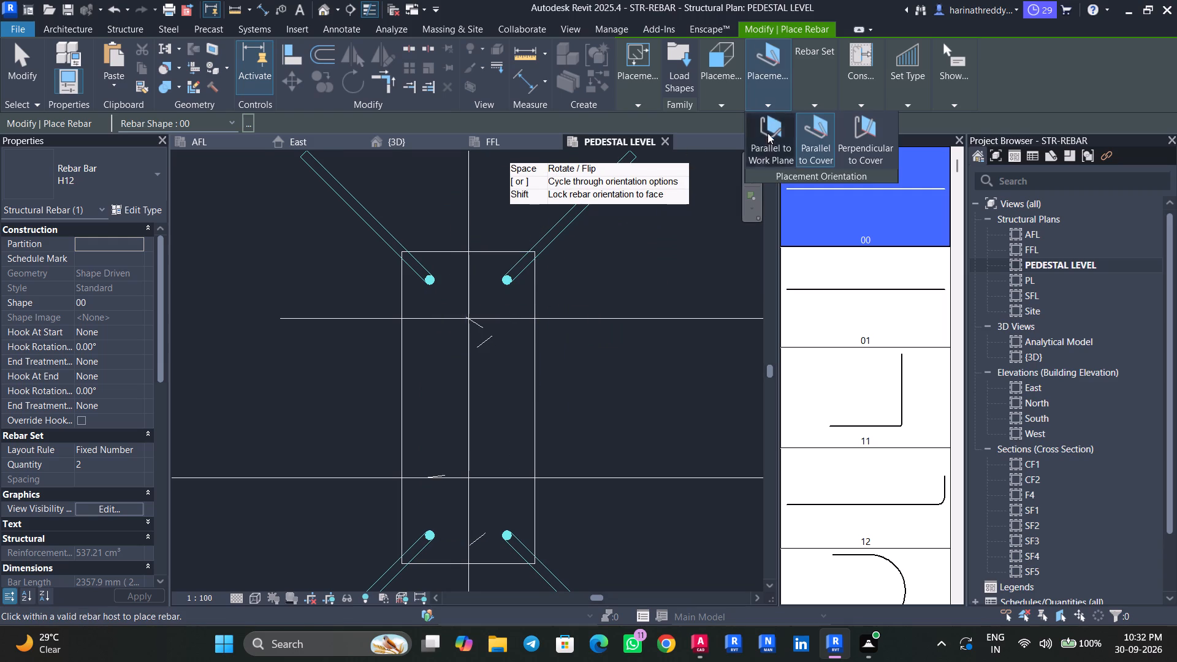
pyautogui.click(770, 103)
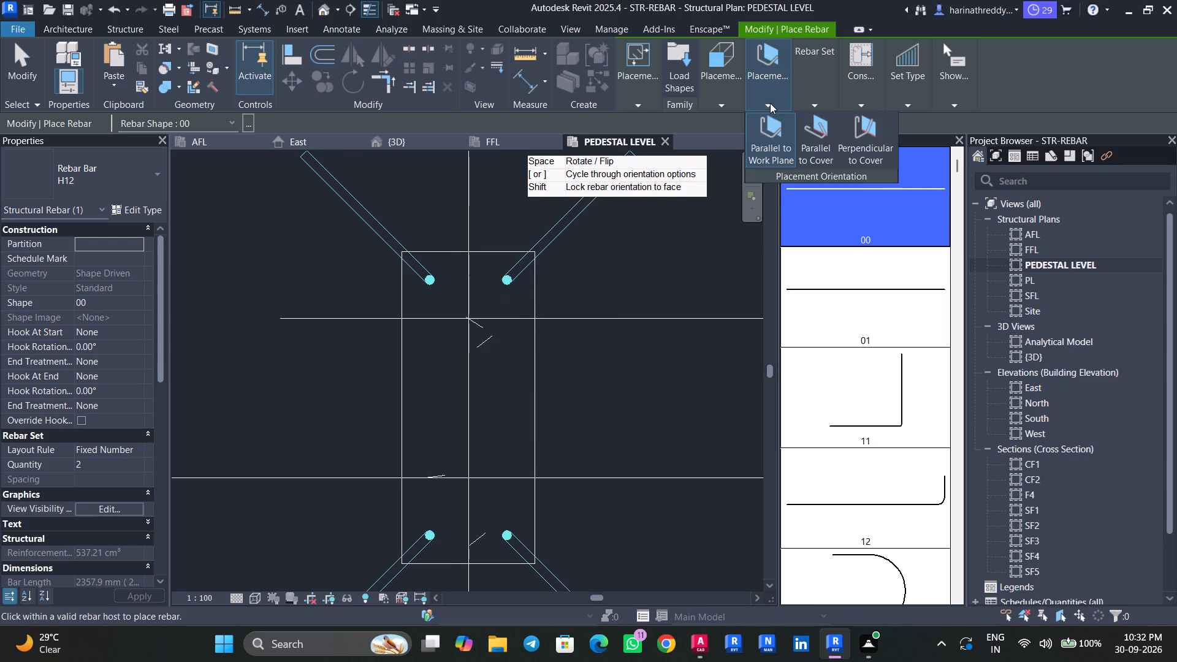
pyautogui.click(872, 143)
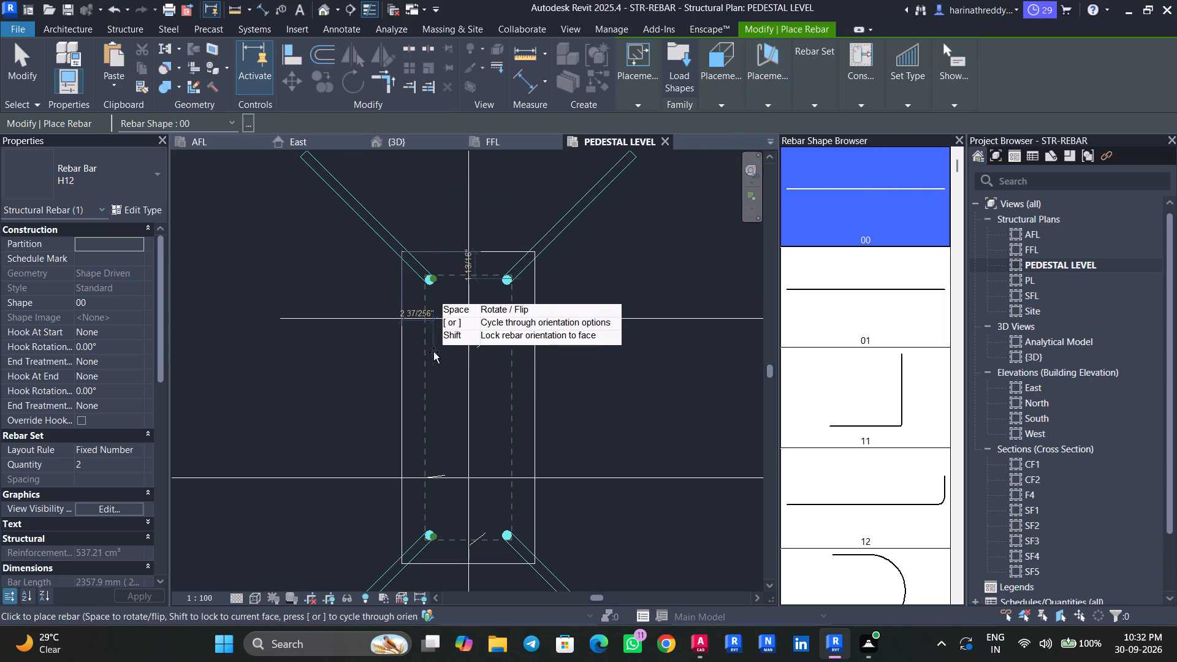
pyautogui.moveTo(424, 349); pyautogui.dragTo(422, 299, button='middle')
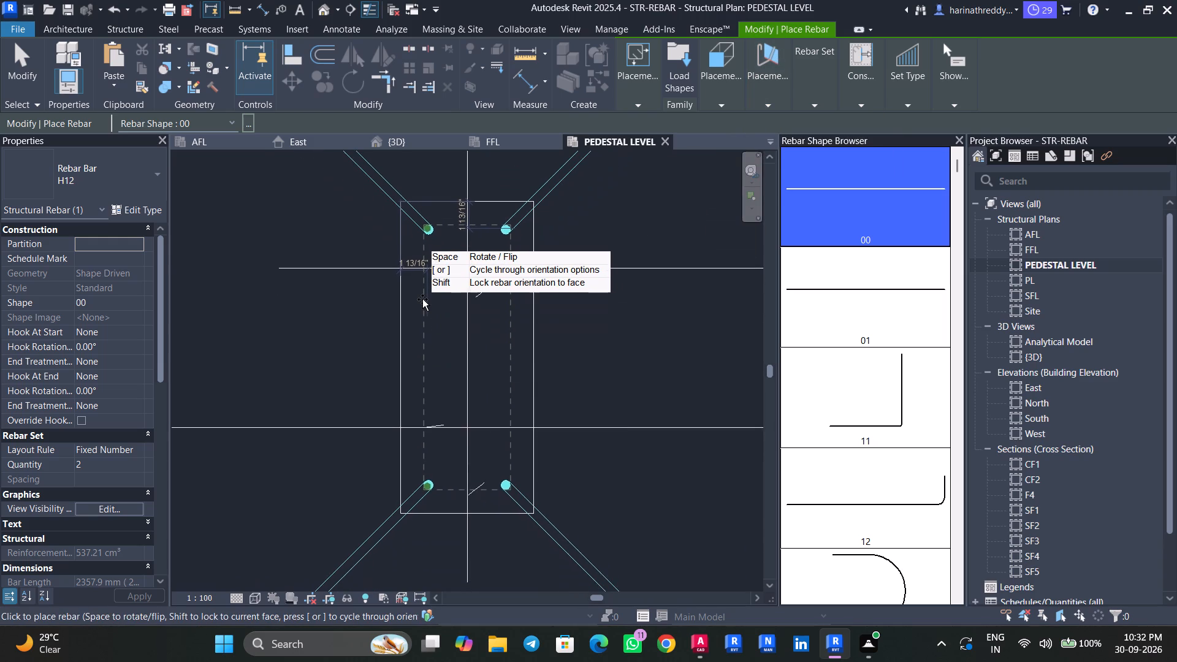
pyautogui.scroll(4, 422, 299)
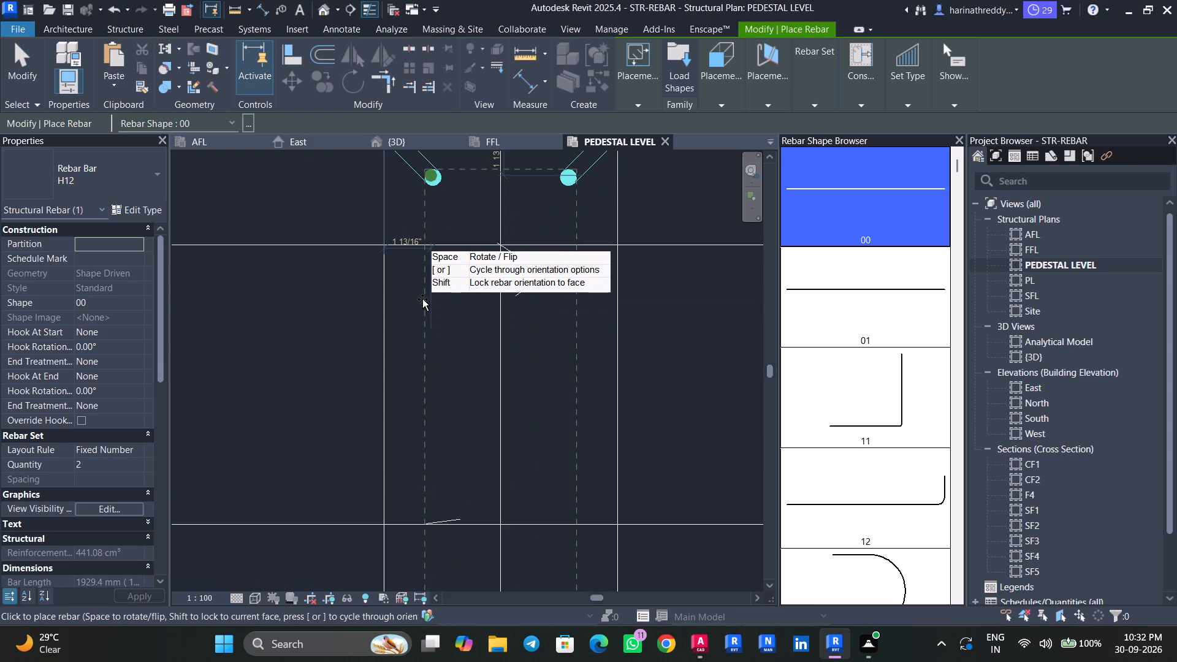
pyautogui.click(422, 299)
pyautogui.press('Escape')
pyautogui.press('Escape')
pyautogui.press('Escape')
# Pull the H12 set's first bar off its corner bar, inward along the column's long side.
pyautogui.click(432, 177)
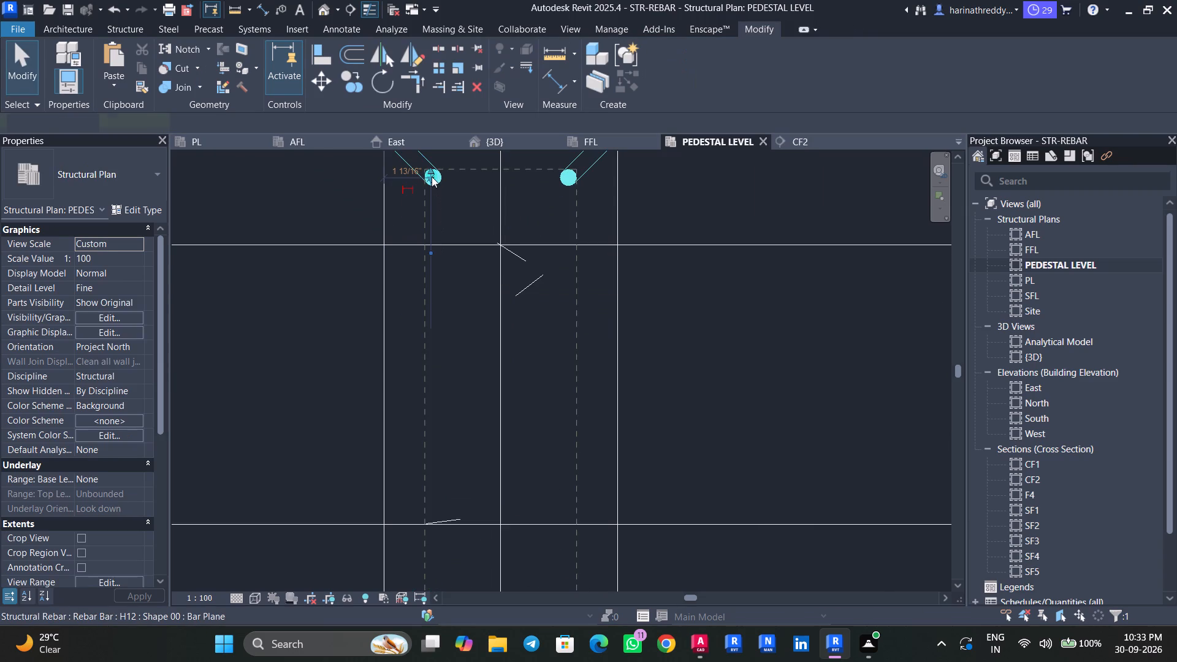
pyautogui.scroll(4, 430, 177)
pyautogui.moveTo(429, 177); pyautogui.dragTo(430, 414)
pyautogui.click(430, 413)
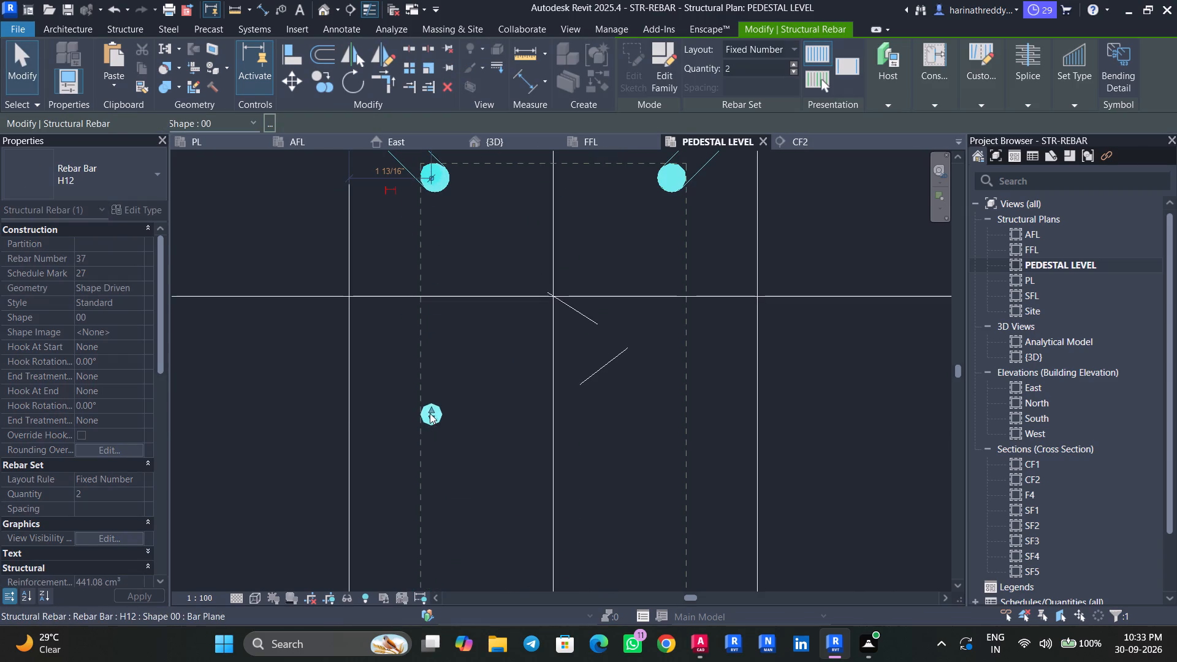
pyautogui.scroll(-4, 473, 406)
pyautogui.scroll(1, 473, 405)
pyautogui.moveTo(473, 405); pyautogui.dragTo(469, 220, button='middle')
pyautogui.press('Escape')
pyautogui.press('Escape')
# Select only the second bar of the H12 set and nudge it clear of the H16 corner bar it overlaps.
pyautogui.moveTo(440, 515); pyautogui.dragTo(439, 427, button='middle')
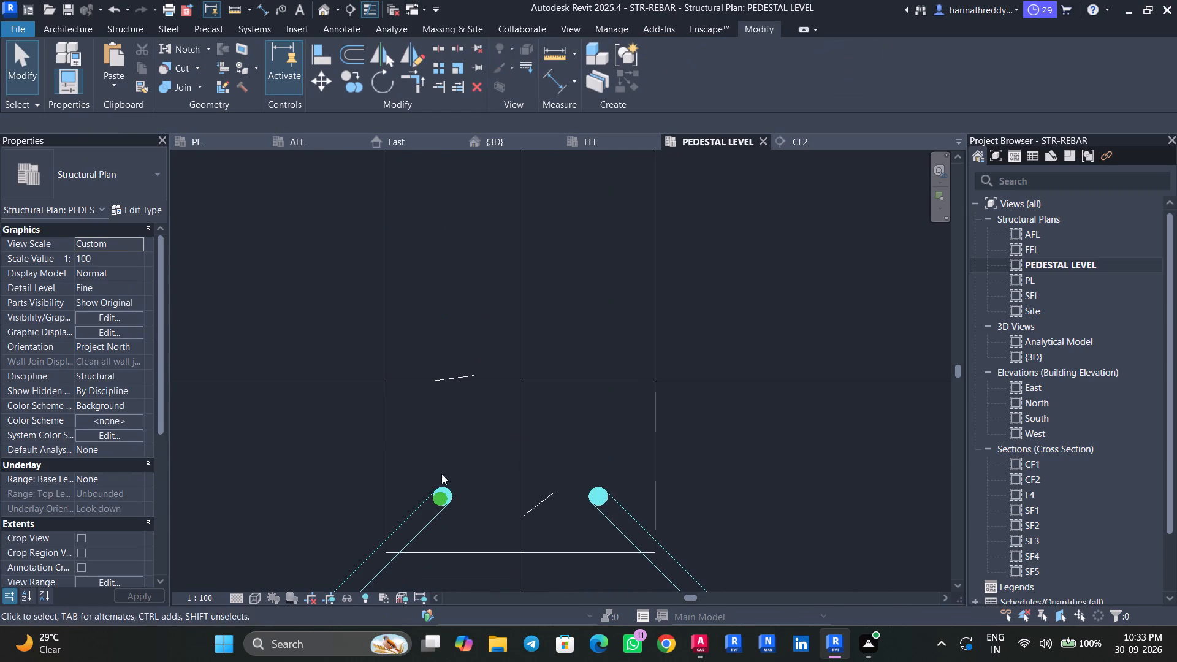
pyautogui.press('Tab')
pyautogui.click(440, 496)
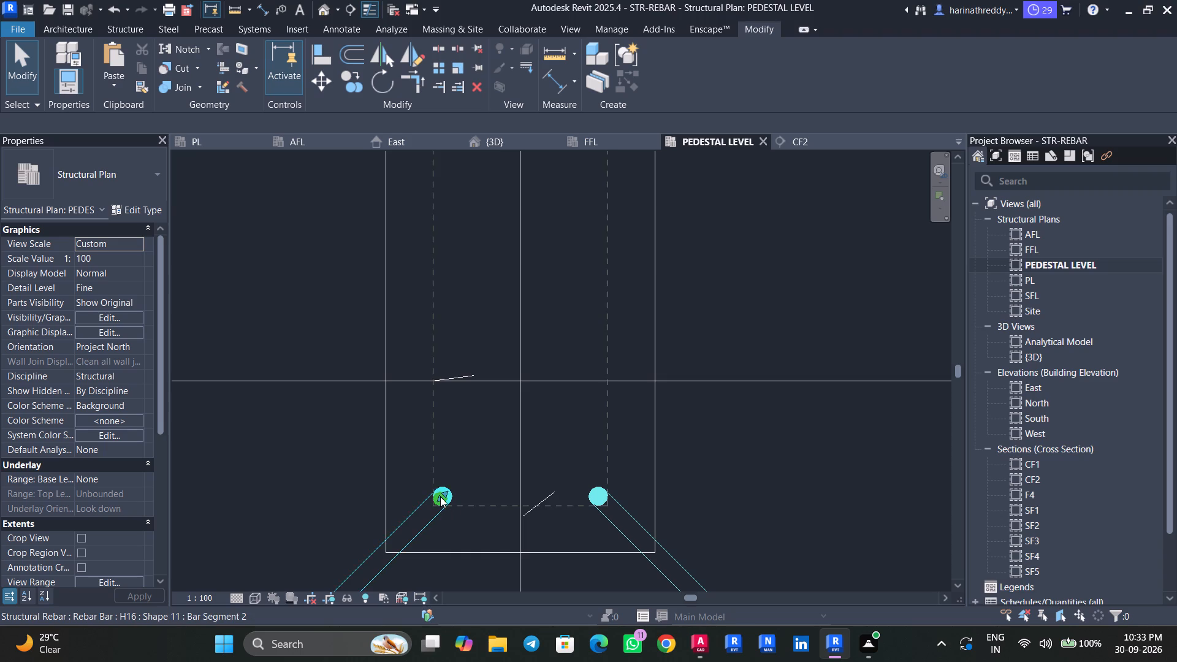
pyautogui.scroll(-3, 440, 495)
pyautogui.press('Escape')
pyautogui.press('Escape')
pyautogui.press('Tab')
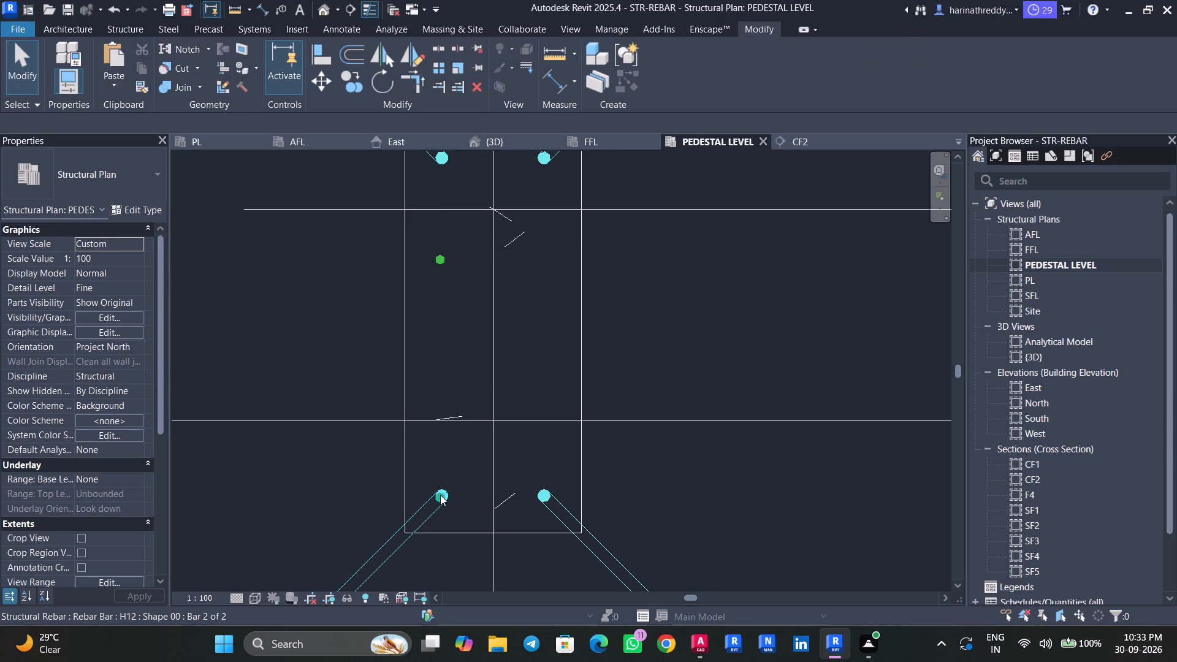
pyautogui.click(440, 495)
pyautogui.scroll(5, 440, 495)
pyautogui.scroll(-1, 440, 497)
pyautogui.scroll(2, 440, 497)
pyautogui.scroll(-2, 452, 500)
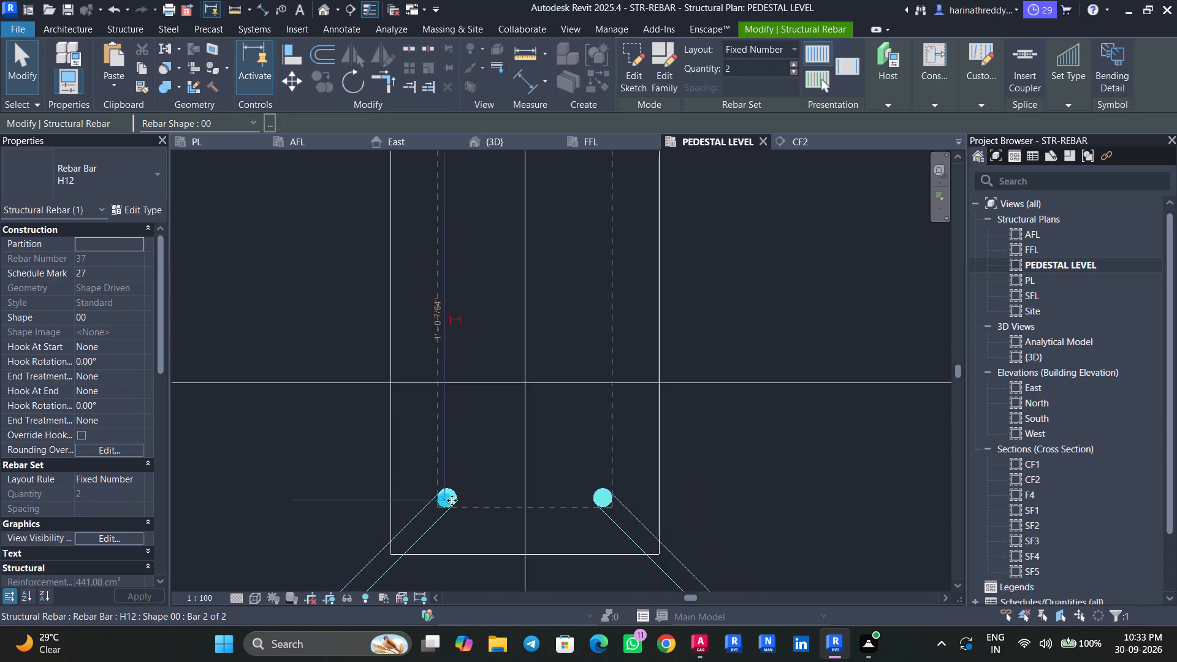
pyautogui.scroll(-5, 452, 500)
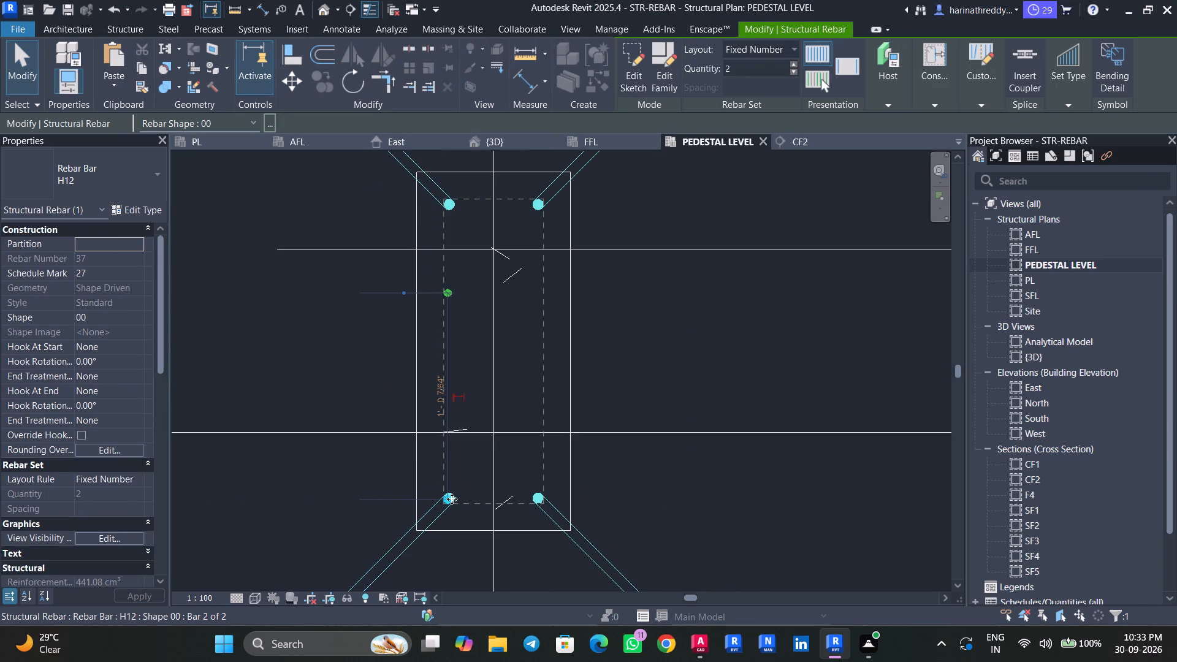
pyautogui.scroll(2, 436, 493)
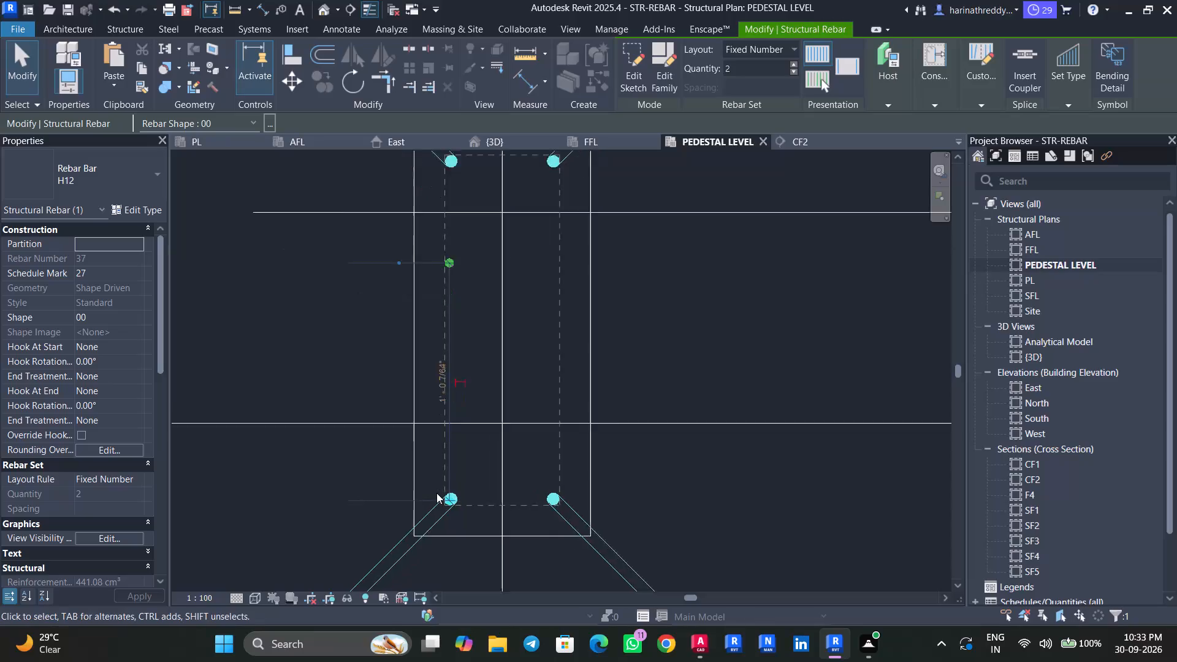
pyautogui.scroll(6, 436, 493)
pyautogui.scroll(-2, 441, 495)
pyautogui.scroll(2, 441, 495)
pyautogui.press('Up')
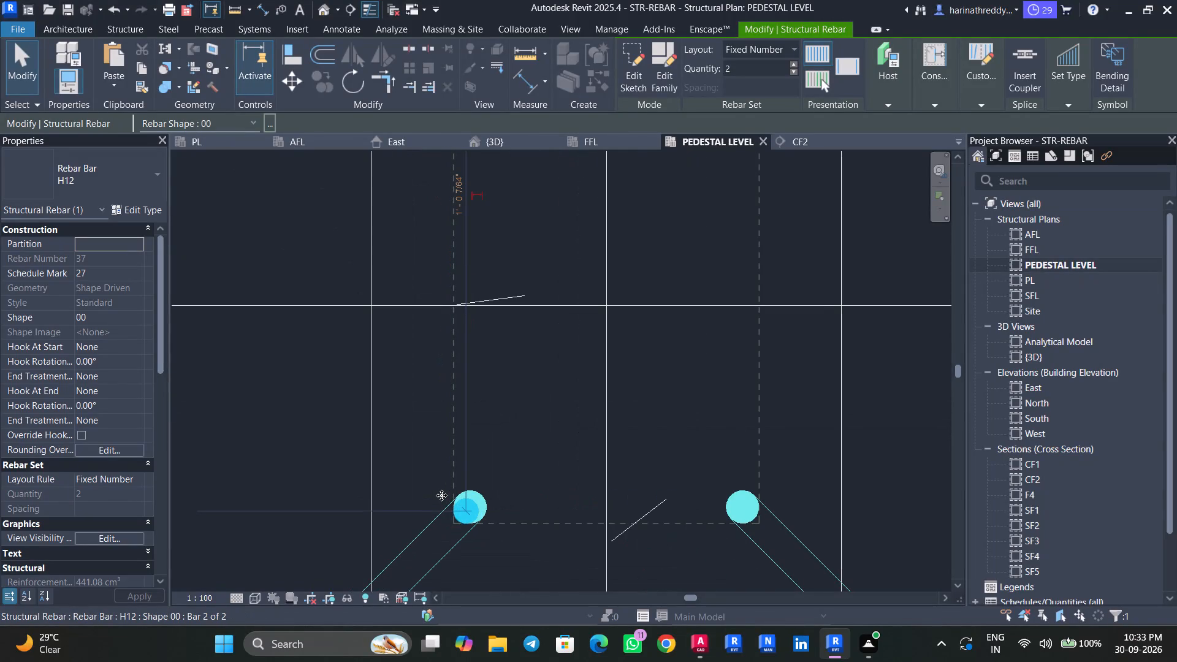
pyautogui.press('Up')
pyautogui.press('Up')
pyautogui.press('Up')
pyautogui.press('Up')
pyautogui.press('Up')
pyautogui.press('Up')
pyautogui.press('Up')
pyautogui.press('Up')
pyautogui.press('Up')
pyautogui.press('Up')
pyautogui.press('Up')
pyautogui.press('Up')
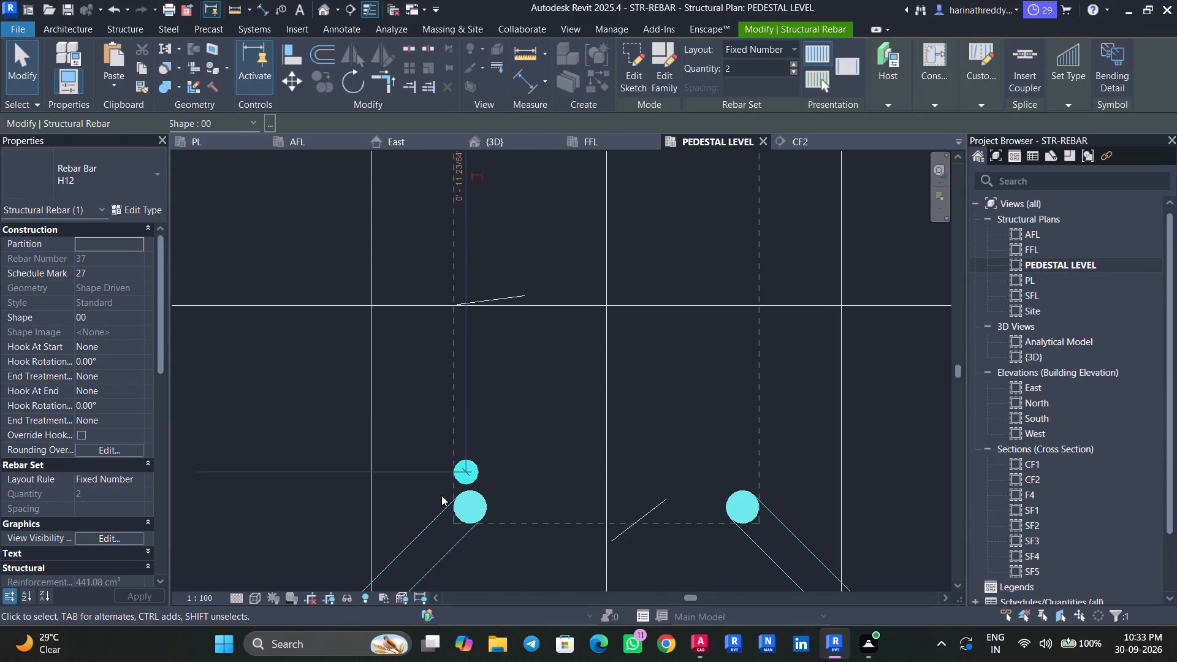
pyautogui.press('Up')
pyautogui.press('Up')
pyautogui.press('Escape')
pyautogui.press('Escape')
# Shorten the H12 set's extent from its second-bar end, bringing that bar toward the middle of the column's long side.
pyautogui.click(468, 472)
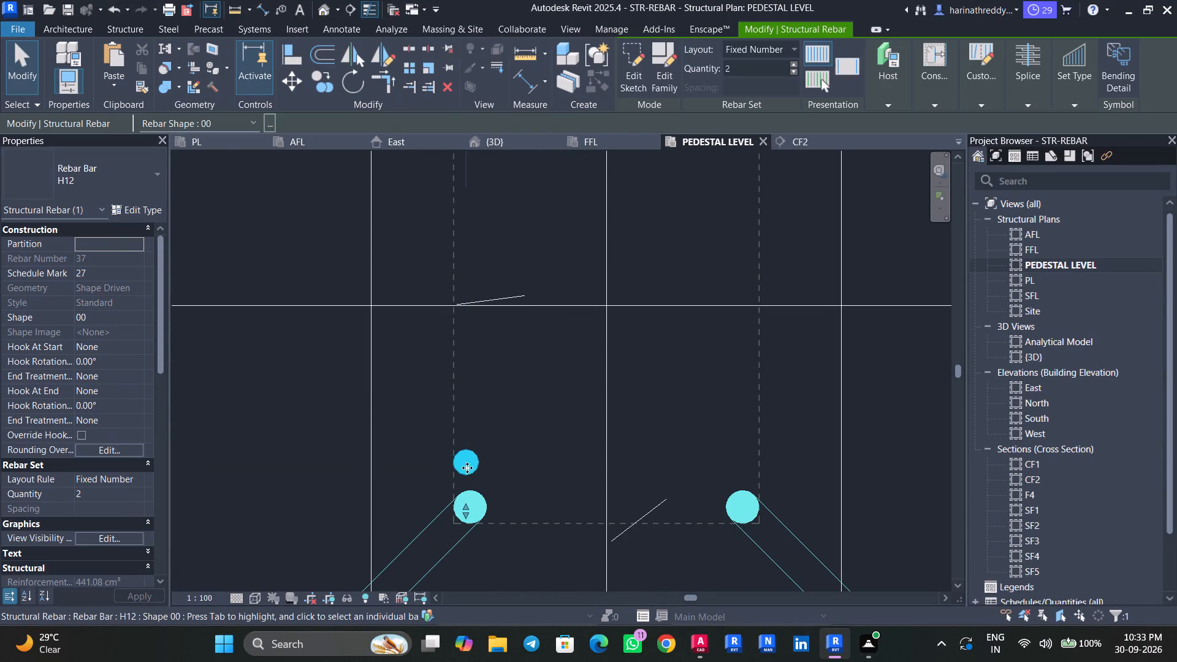
pyautogui.press('Escape')
pyautogui.click(469, 460)
pyautogui.scroll(-3, 504, 457)
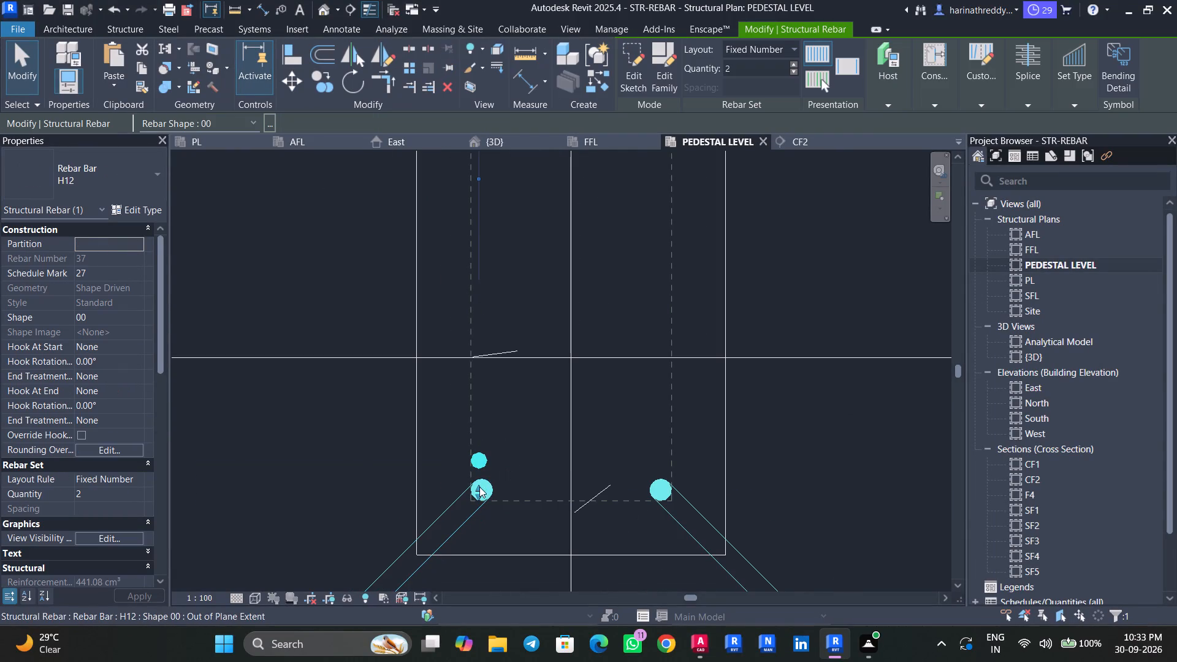
pyautogui.moveTo(479, 487); pyautogui.dragTo(485, 314)
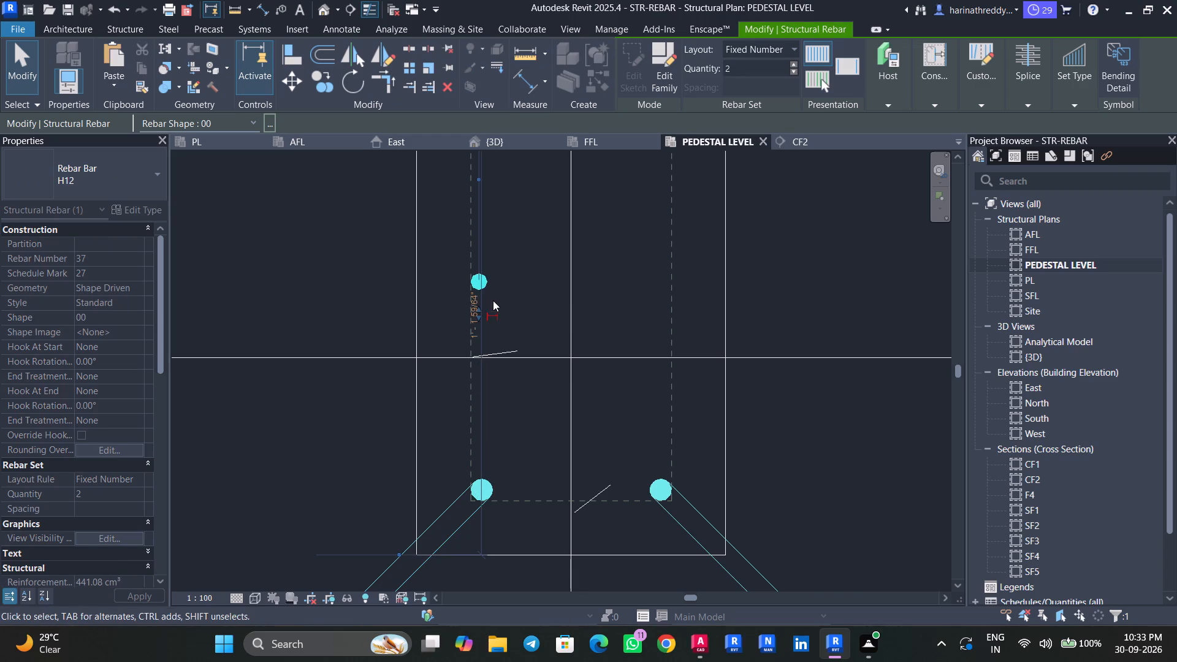
pyautogui.moveTo(493, 300); pyautogui.dragTo(486, 471, button='middle')
pyautogui.scroll(2, 483, 452)
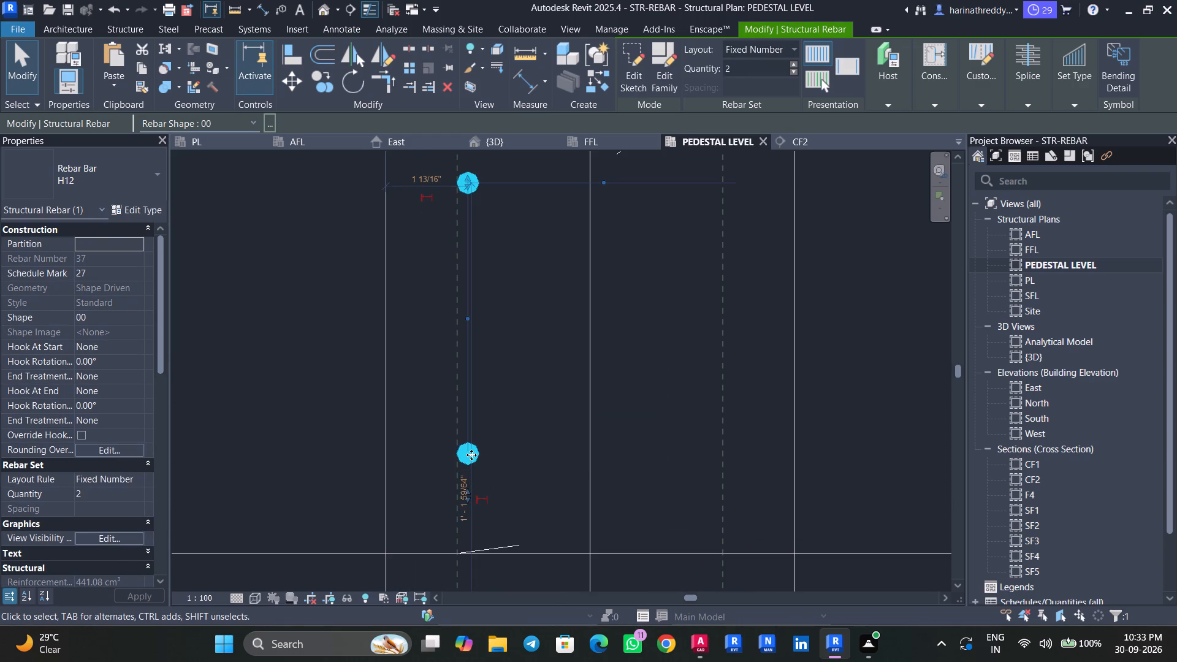
pyautogui.press('Up')
pyautogui.press('Up')
pyautogui.press('Up')
pyautogui.press('Up')
pyautogui.moveTo(467, 476); pyautogui.dragTo(467, 474)
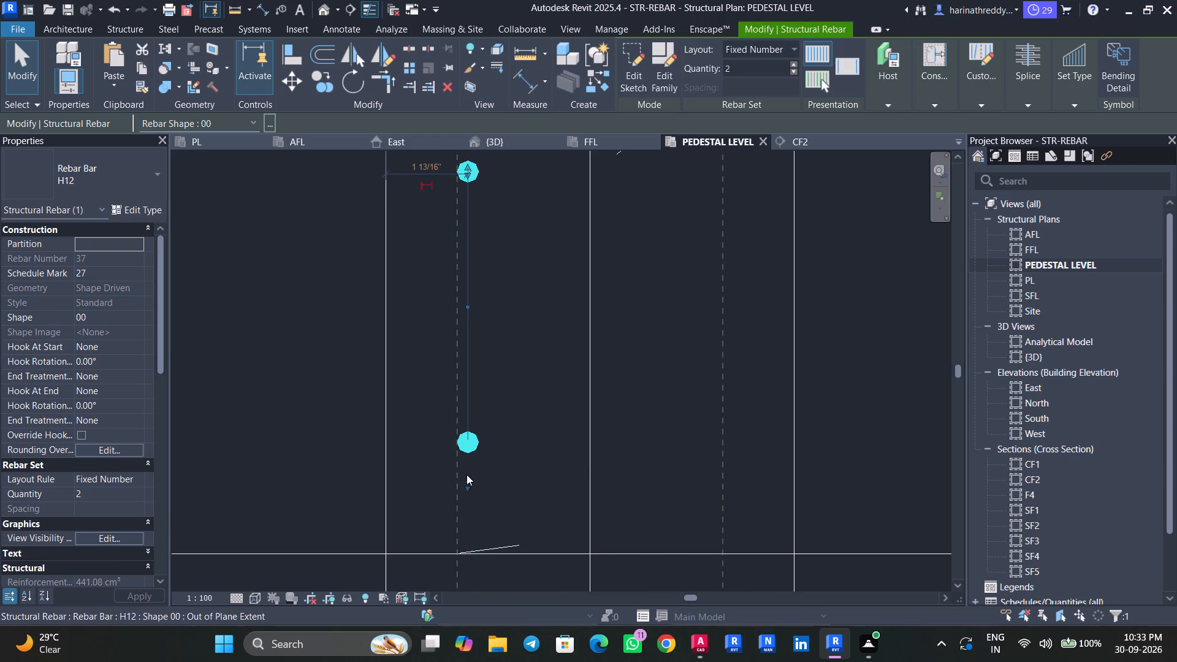
pyautogui.moveTo(467, 474); pyautogui.dragTo(467, 393)
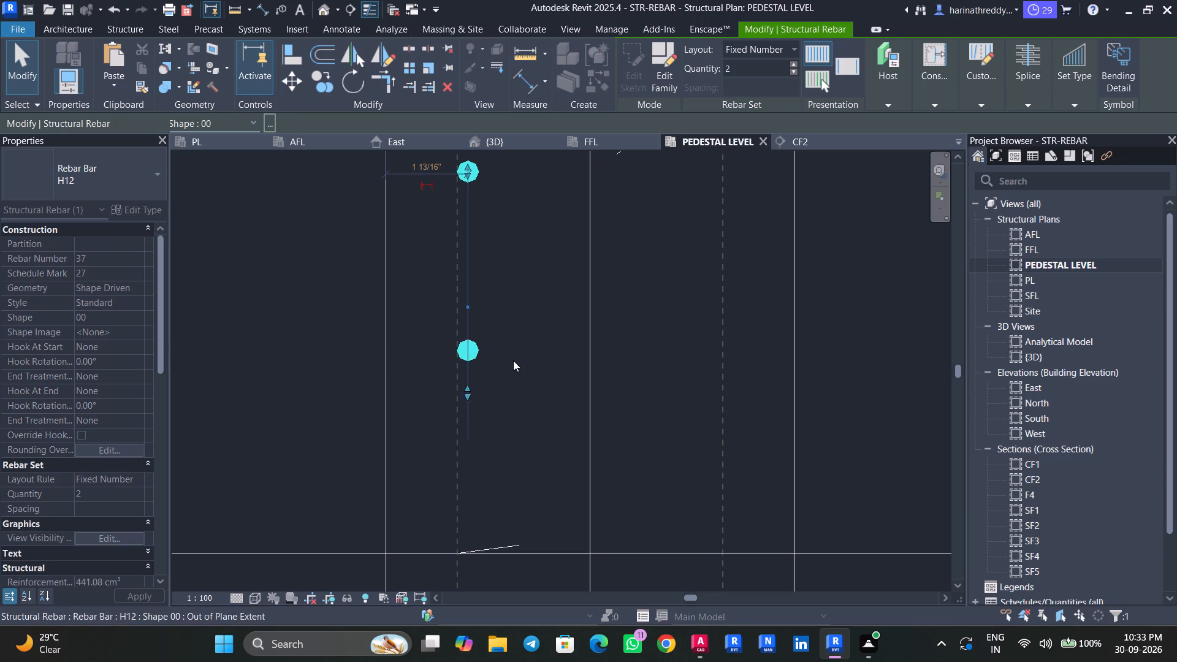
# Fine-tune both ends of the H12 set so its two bars sit roughly evenly spaced between the corner bars.
pyautogui.moveTo(502, 331); pyautogui.dragTo(512, 452, button='middle')
pyautogui.scroll(-6, 512, 448)
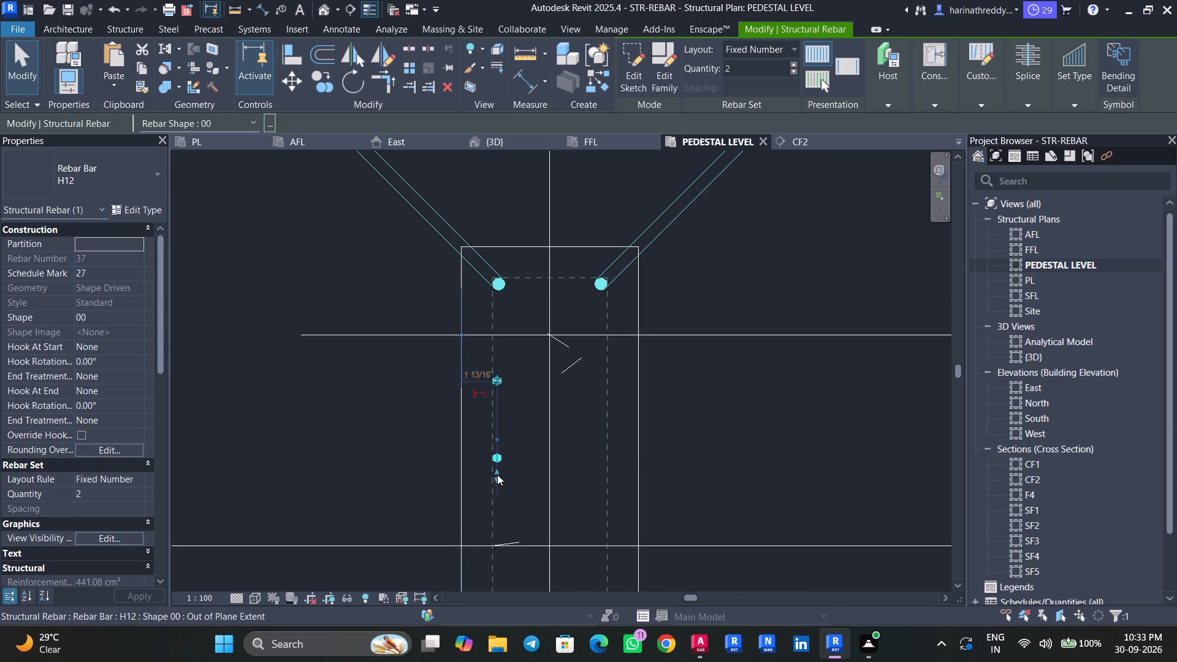
pyautogui.scroll(3, 496, 465)
pyautogui.moveTo(497, 489); pyautogui.dragTo(499, 539)
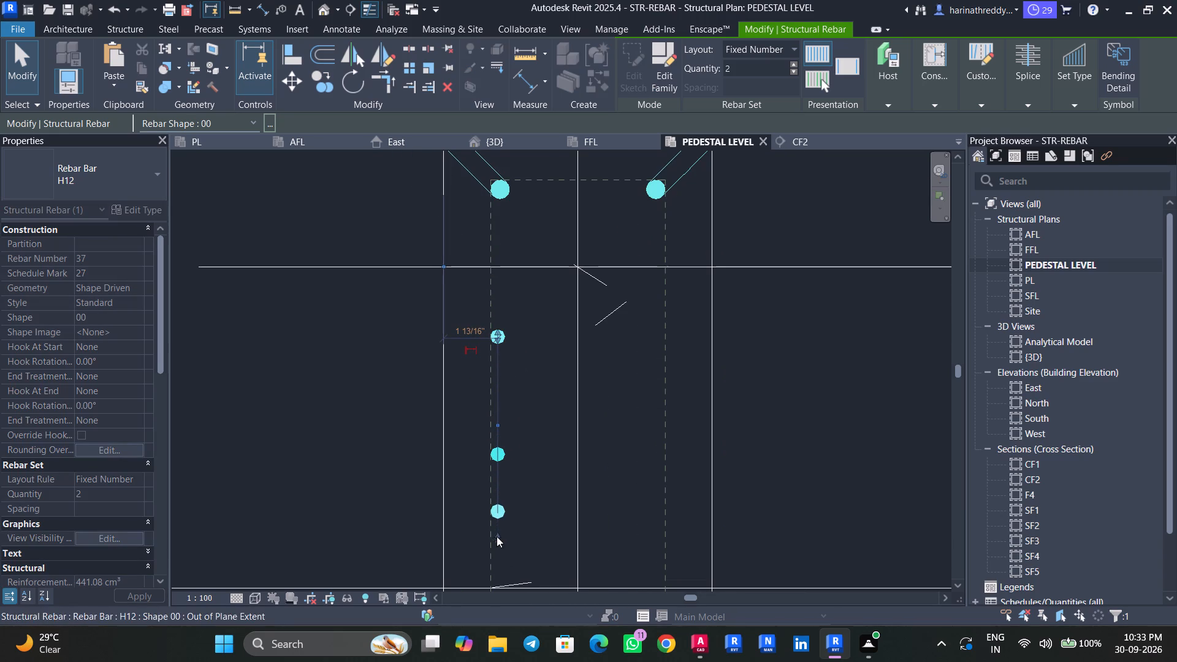
pyautogui.scroll(-3, 552, 427)
pyautogui.moveTo(552, 427); pyautogui.dragTo(535, 364, button='middle')
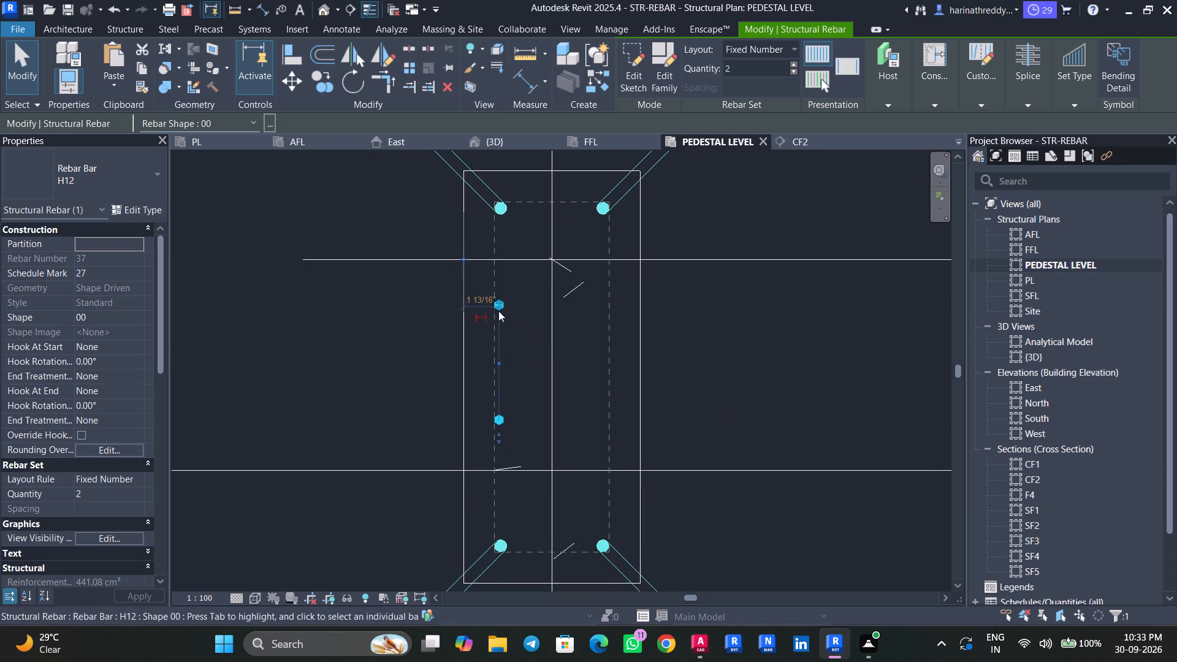
pyautogui.moveTo(498, 310); pyautogui.dragTo(500, 324)
pyautogui.scroll(-1, 497, 421)
pyautogui.scroll(3, 497, 421)
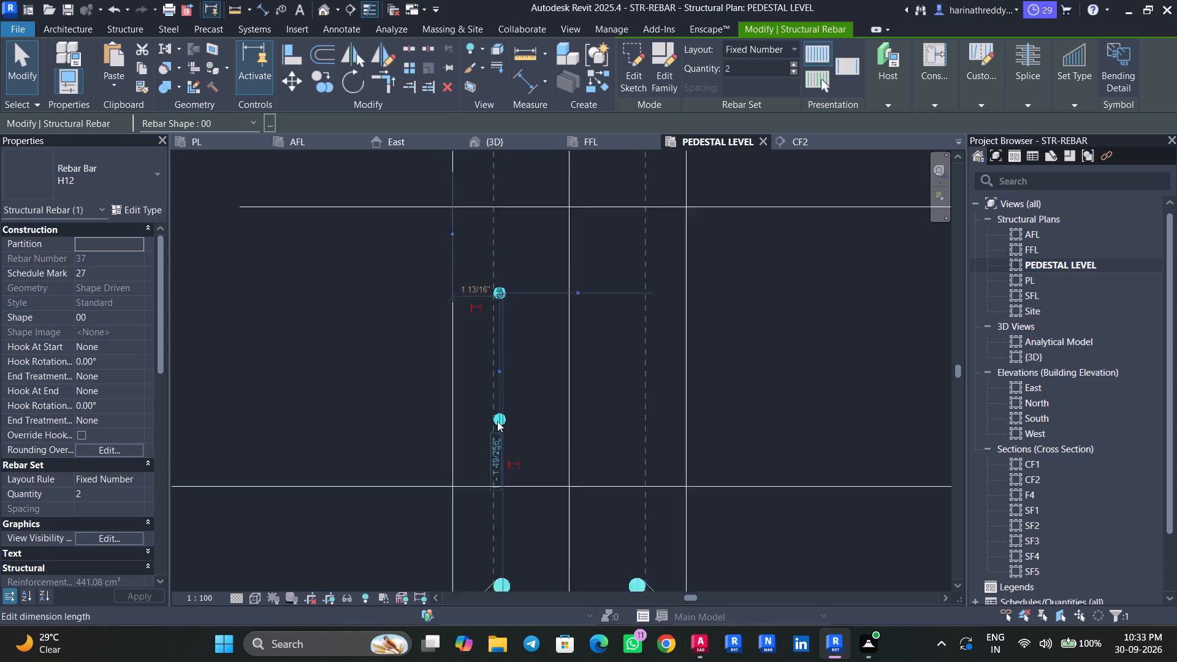
pyautogui.scroll(4, 497, 421)
pyautogui.scroll(-1, 498, 424)
pyautogui.scroll(1, 498, 424)
pyautogui.press('Escape')
pyautogui.press('Escape')
pyautogui.click(502, 422)
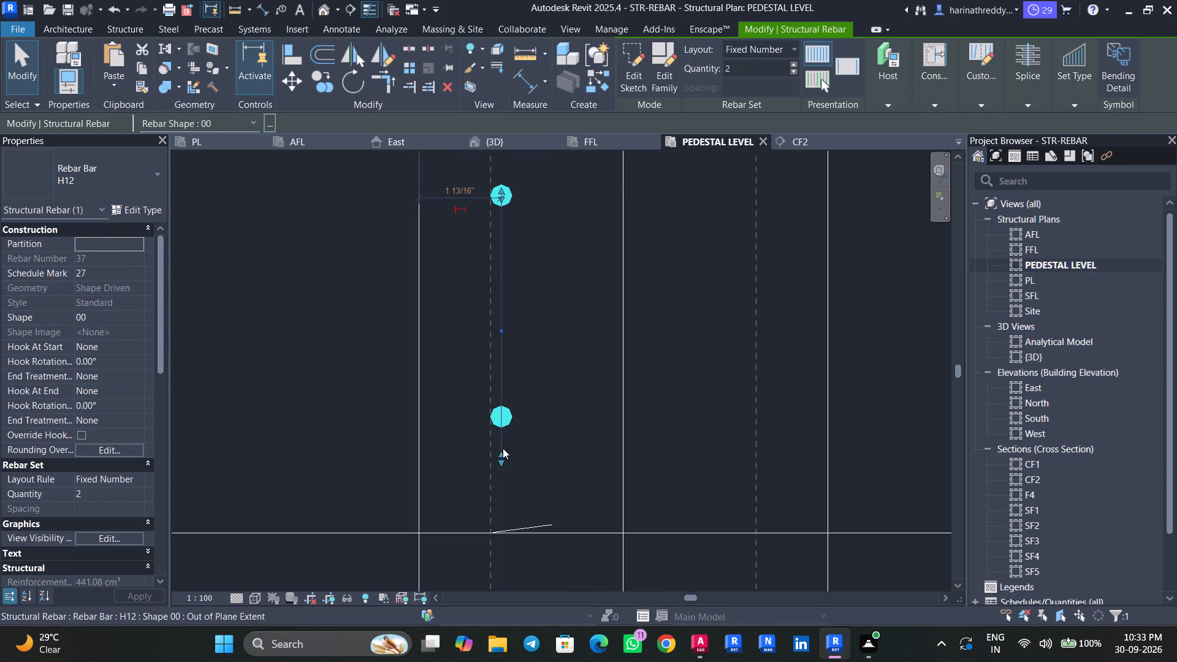
pyautogui.moveTo(503, 449); pyautogui.dragTo(502, 435)
pyautogui.press('Escape')
pyautogui.press('Escape')
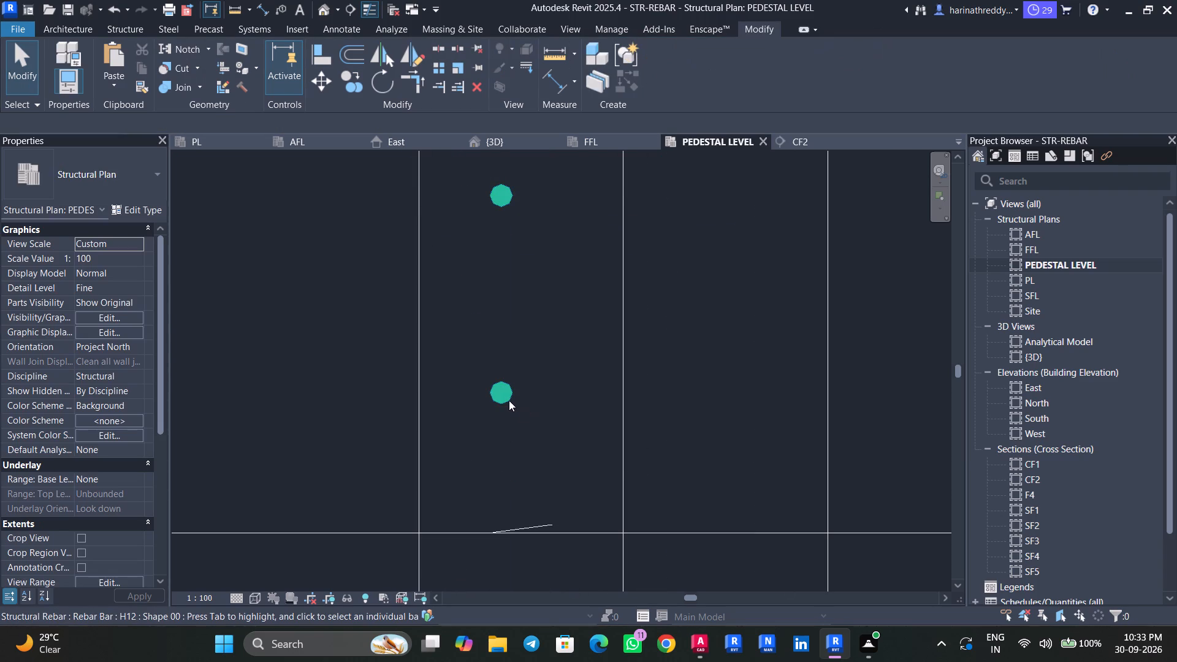
# Mirror a copy of the two-bar H12 set about the C3 column's lengthwise centre line onto the opposite long side.
pyautogui.click(508, 400)
pyautogui.scroll(-4, 530, 360)
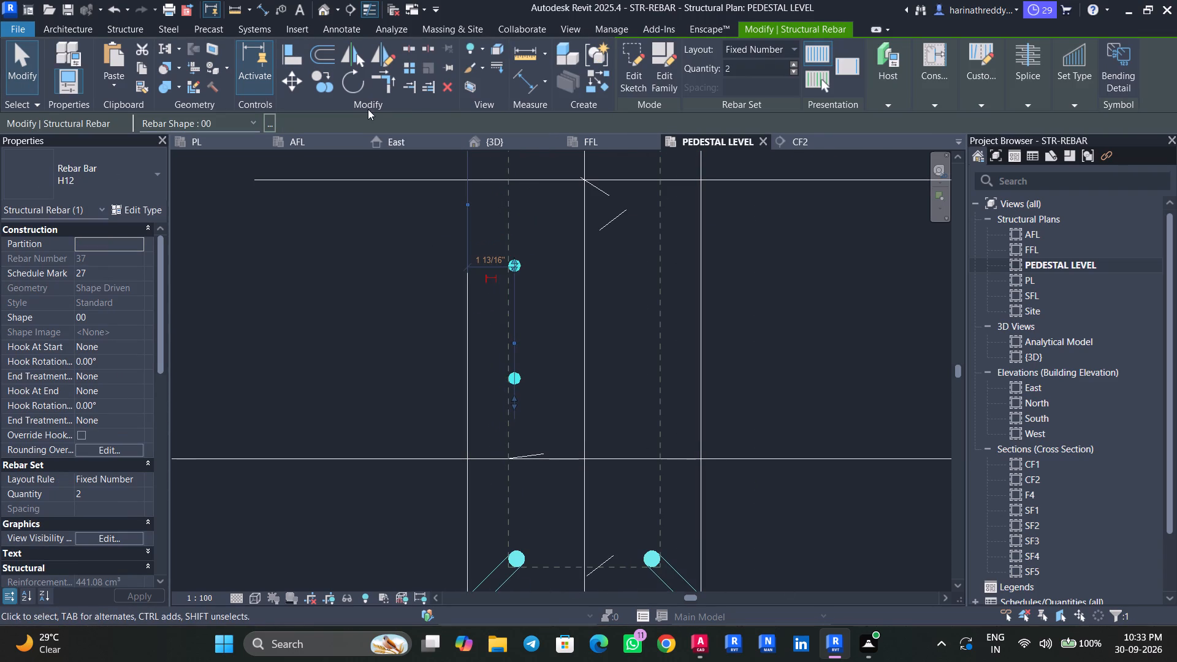
pyautogui.click(362, 66)
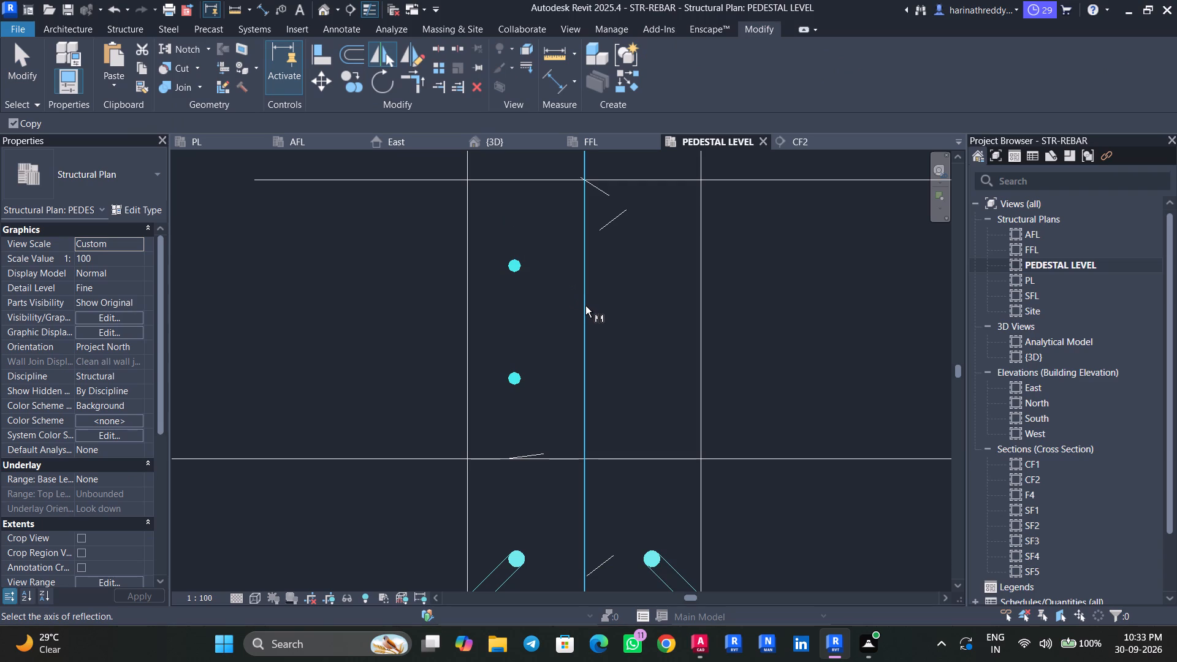
pyautogui.click(585, 306)
pyautogui.press('Escape')
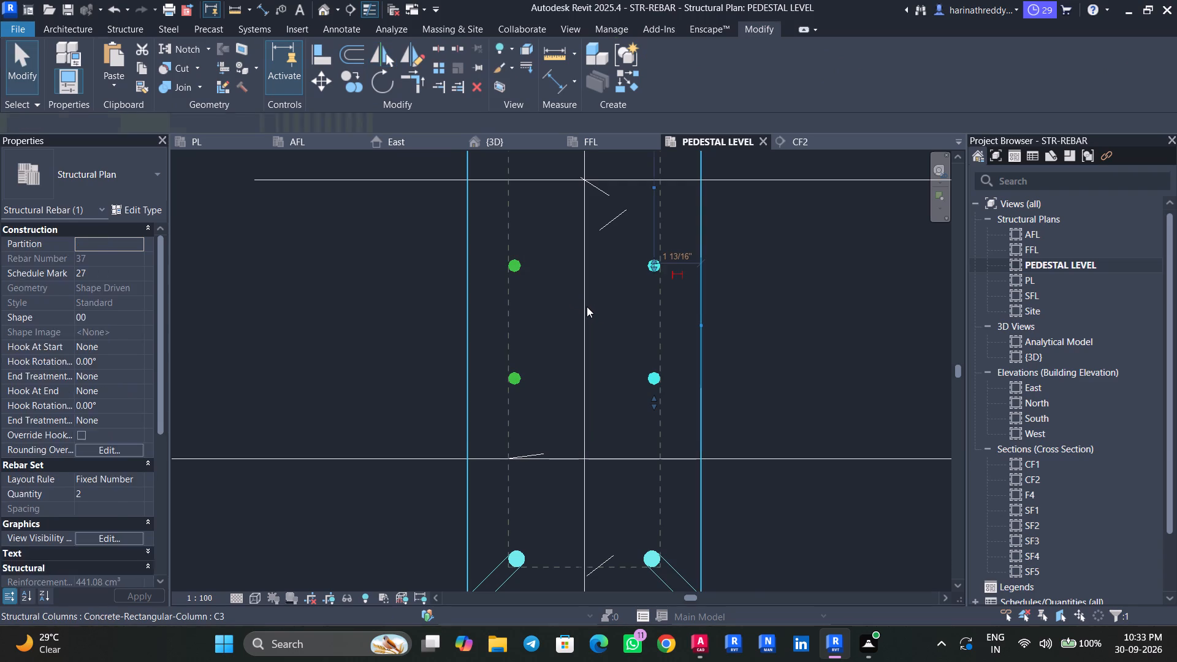
pyautogui.press('Escape')
pyautogui.press('Escape')
pyautogui.scroll(-3, 587, 307)
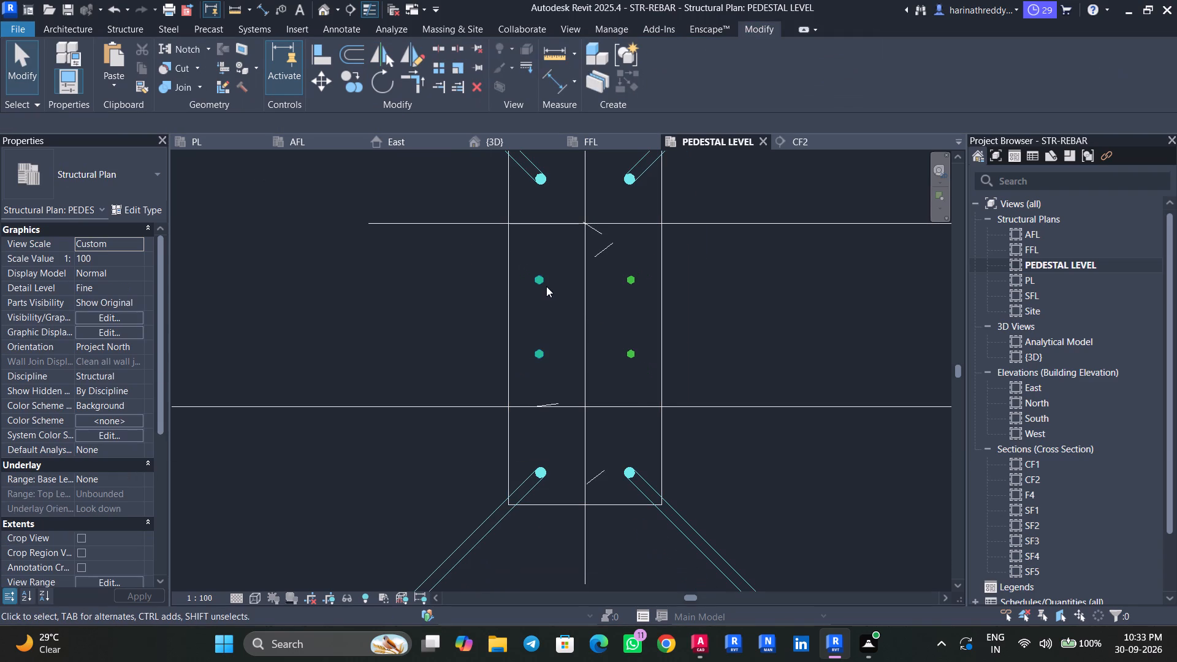
# Open the sketch of the straight H12 set on the C3 column's west long side for editing in Elevation: North.
pyautogui.click(546, 286)
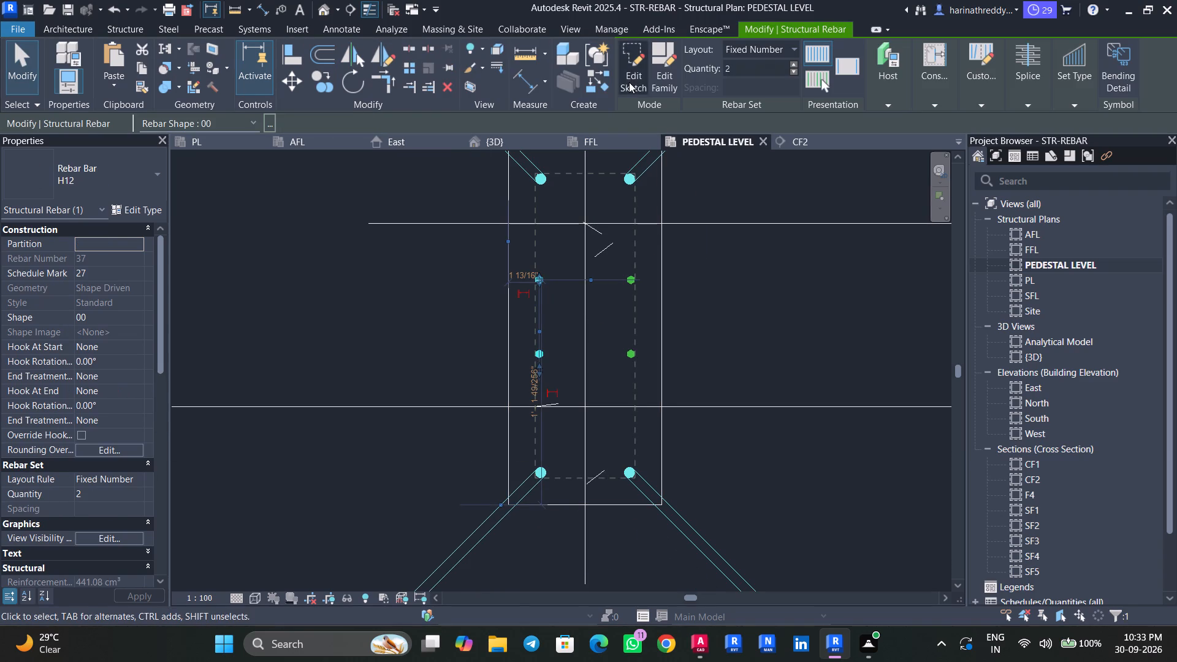
pyautogui.click(629, 82)
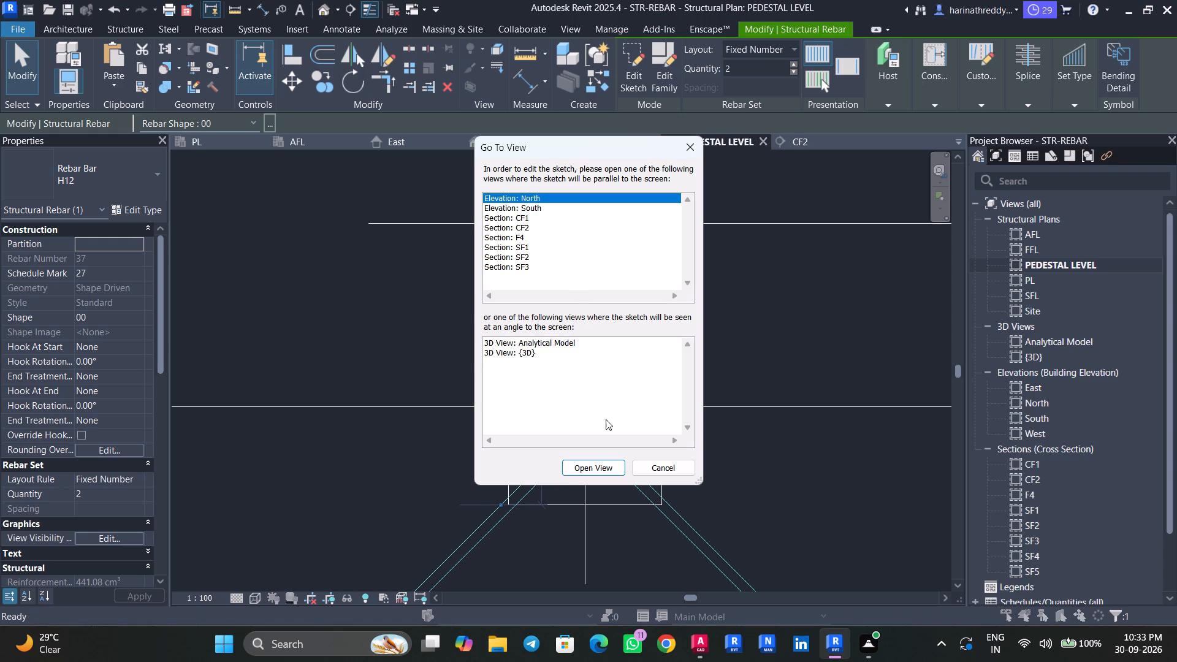
pyautogui.click(573, 473)
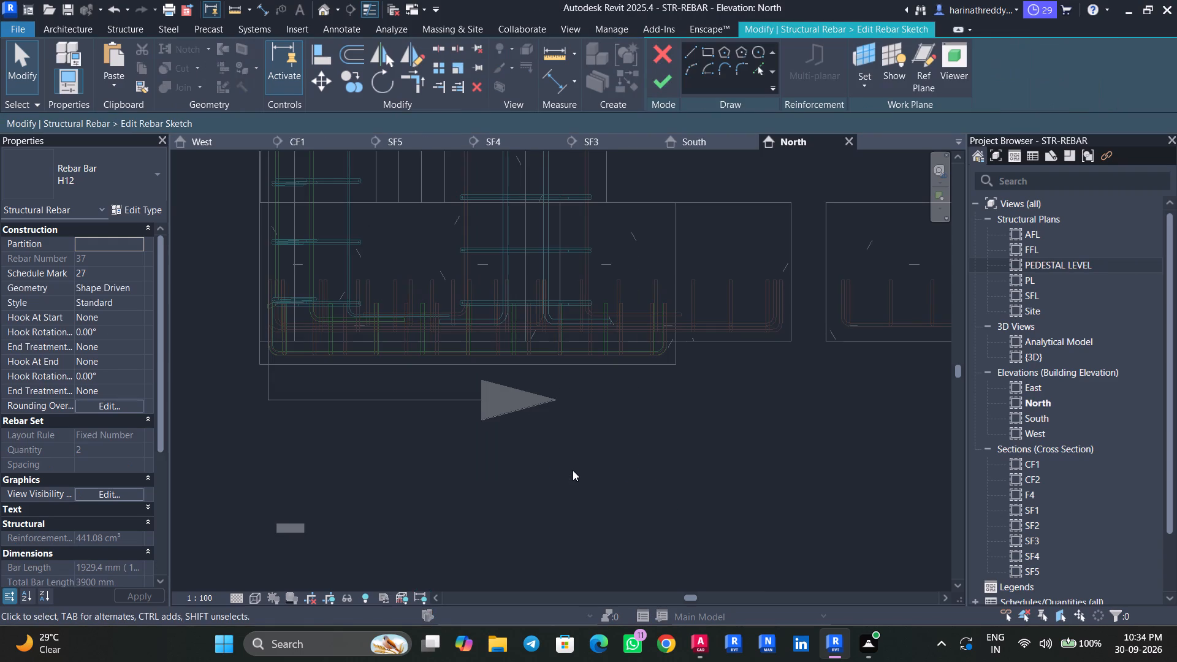
# Extend the H12 bar's vertical sketch line down into the footing to the H16 bars' bottom-leg level, about 11' 0" long overall.
pyautogui.scroll(-8, 498, 362)
pyautogui.moveTo(663, 364); pyautogui.dragTo(392, 502, button='middle')
pyautogui.moveTo(669, 441); pyautogui.dragTo(359, 488, button='middle')
pyautogui.scroll(6, 538, 465)
pyautogui.scroll(-5, 524, 466)
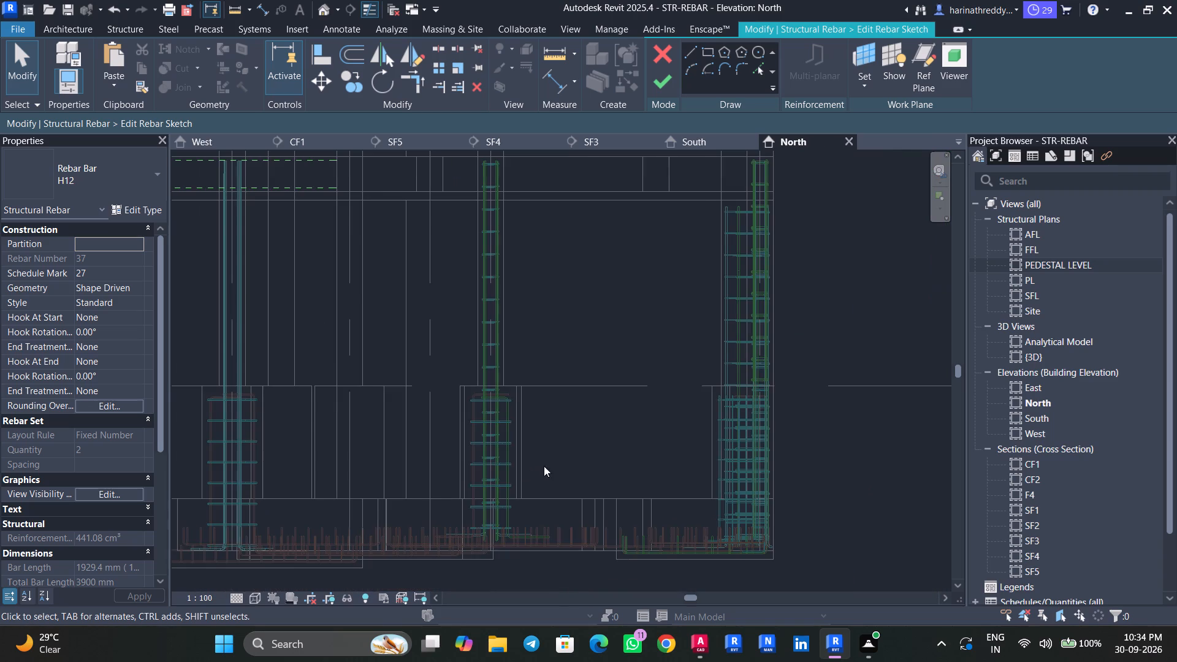
pyautogui.moveTo(576, 470); pyautogui.dragTo(801, 424, button='middle')
pyautogui.moveTo(539, 446); pyautogui.dragTo(736, 448, button='middle')
pyautogui.scroll(5, 676, 426)
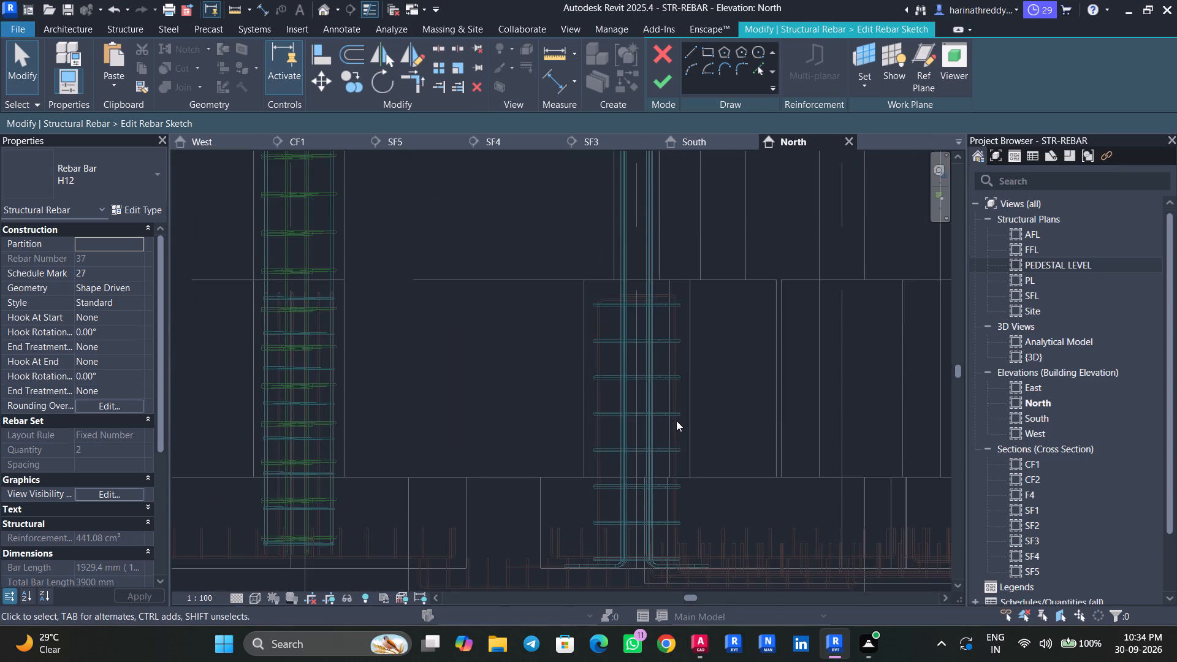
pyautogui.scroll(3, 663, 420)
pyautogui.scroll(-7, 663, 420)
pyautogui.moveTo(451, 451); pyautogui.dragTo(660, 452, button='middle')
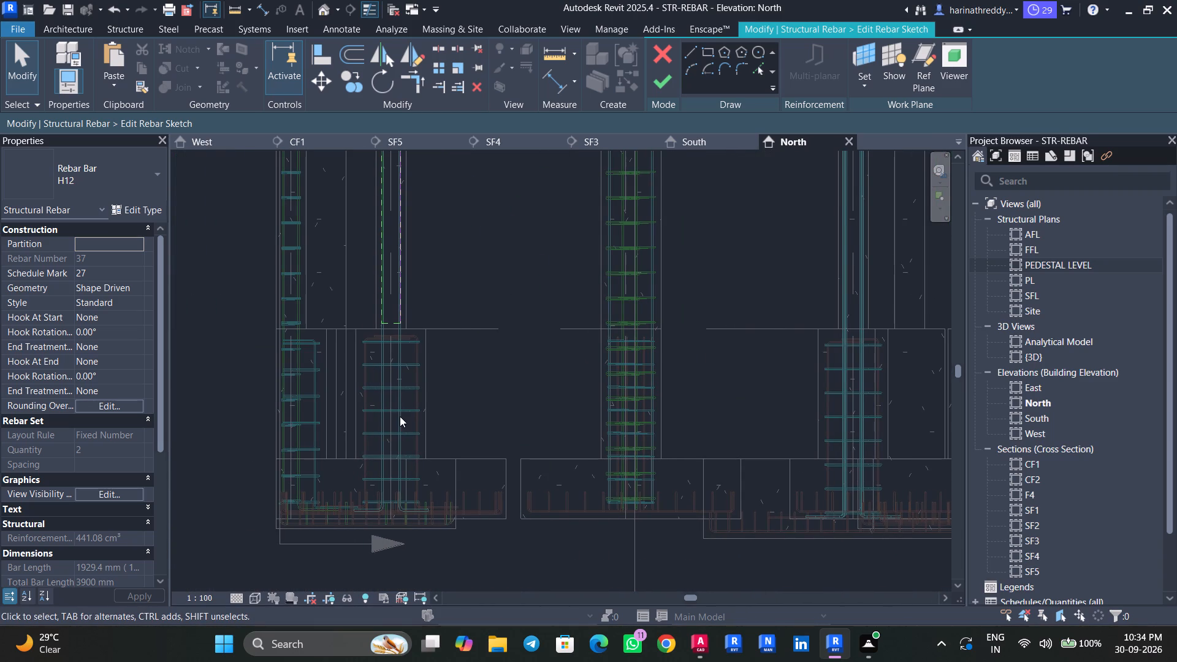
pyautogui.scroll(9, 362, 411)
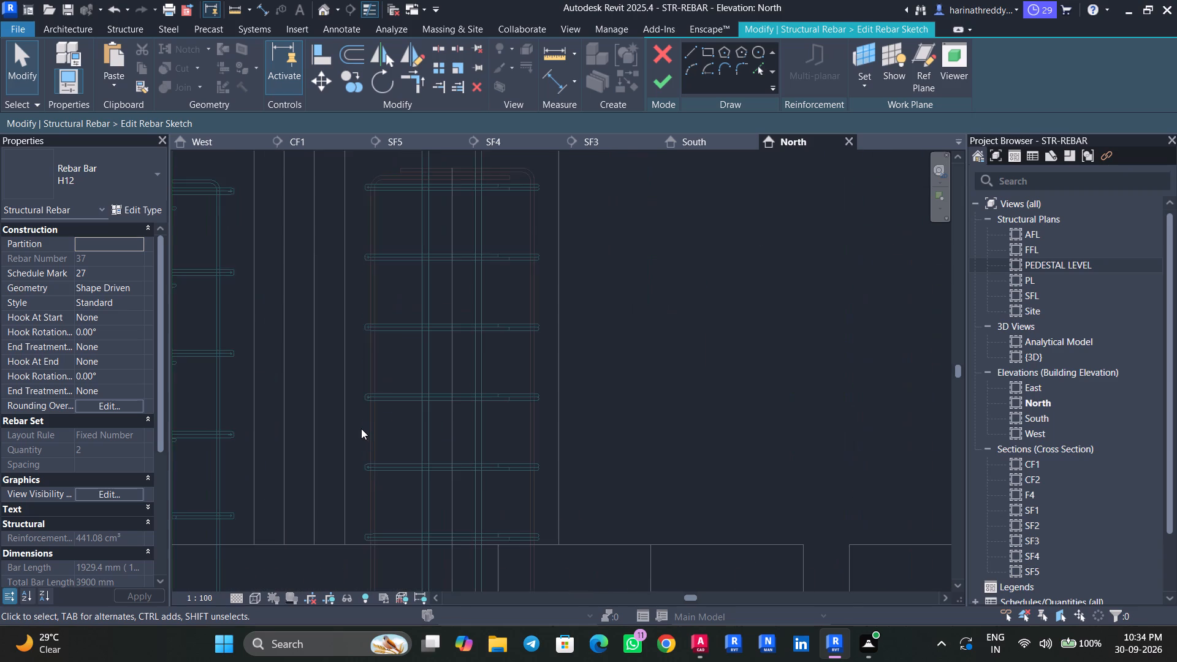
pyautogui.scroll(-8, 361, 428)
pyautogui.moveTo(441, 378); pyautogui.dragTo(448, 504, button='middle')
pyautogui.moveTo(412, 314); pyautogui.dragTo(403, 470, button='middle')
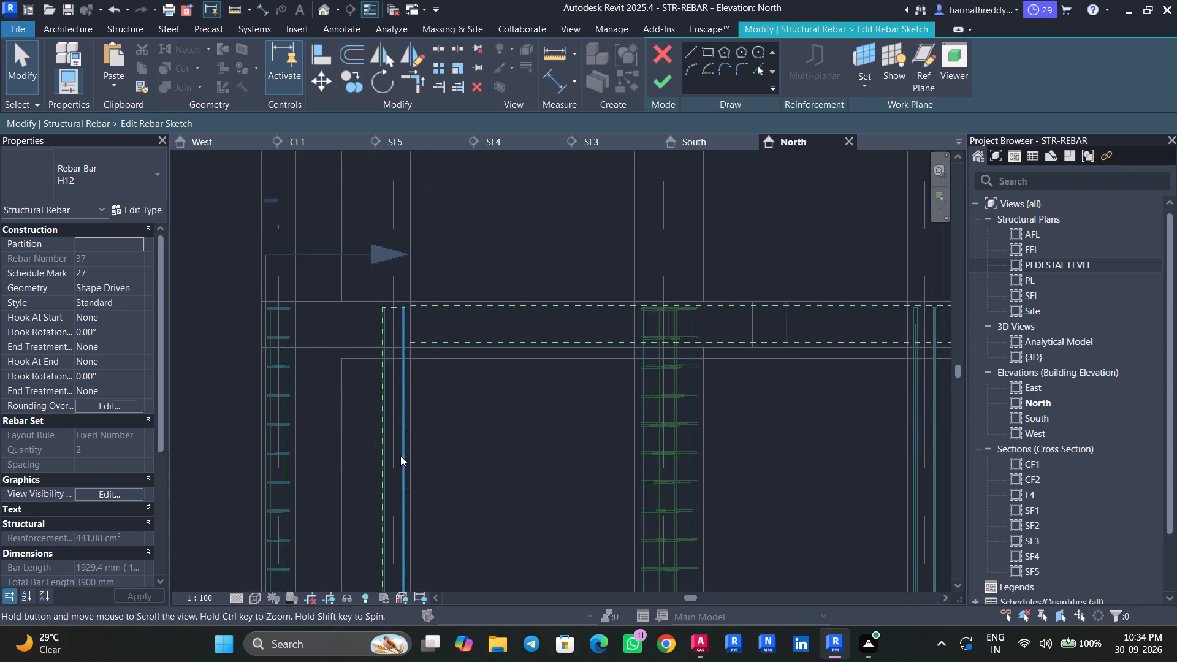
pyautogui.scroll(11, 383, 357)
pyautogui.click(475, 398)
pyautogui.scroll(-2, 505, 436)
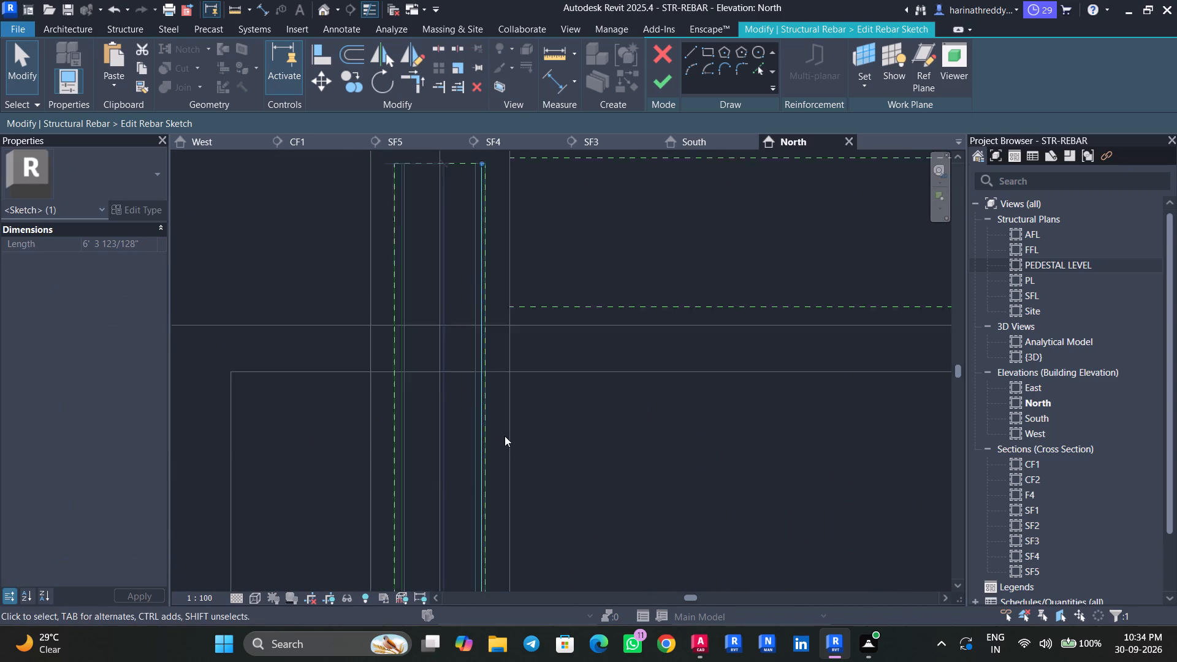
pyautogui.scroll(-6, 505, 436)
pyautogui.moveTo(512, 441); pyautogui.dragTo(498, 242, button='middle')
pyautogui.moveTo(517, 447); pyautogui.dragTo(521, 234, button='middle')
pyautogui.scroll(7, 492, 319)
pyautogui.moveTo(495, 345); pyautogui.dragTo(527, 182, button='middle')
pyautogui.moveTo(504, 263); pyautogui.dragTo(505, 499)
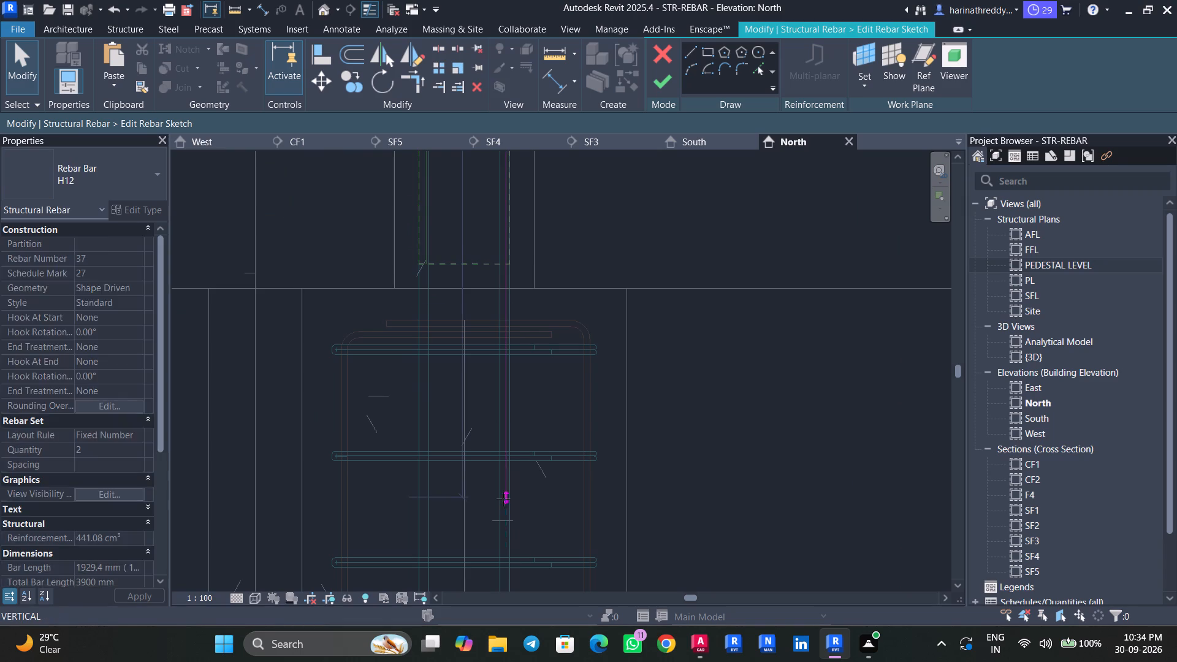
pyautogui.scroll(1, 530, 515)
pyautogui.moveTo(530, 514); pyautogui.dragTo(538, 236, button='middle')
pyautogui.moveTo(508, 223); pyautogui.dragTo(508, 223)
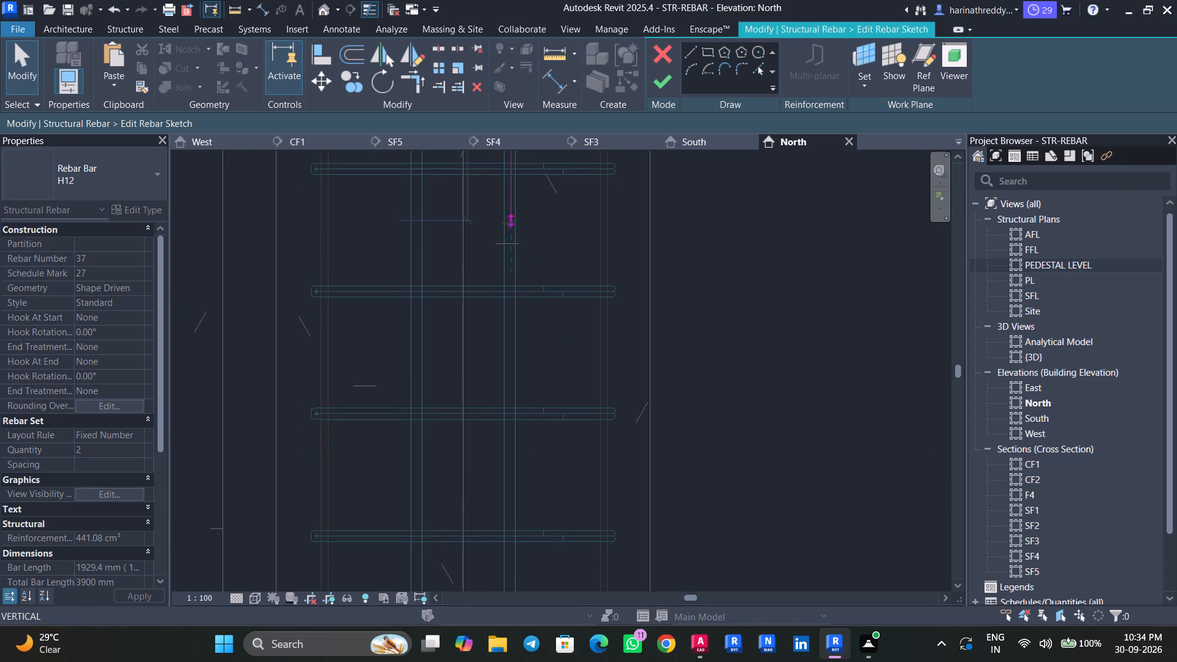
pyautogui.moveTo(508, 223); pyautogui.dragTo(506, 539)
pyautogui.moveTo(527, 550); pyautogui.dragTo(544, 227, button='middle')
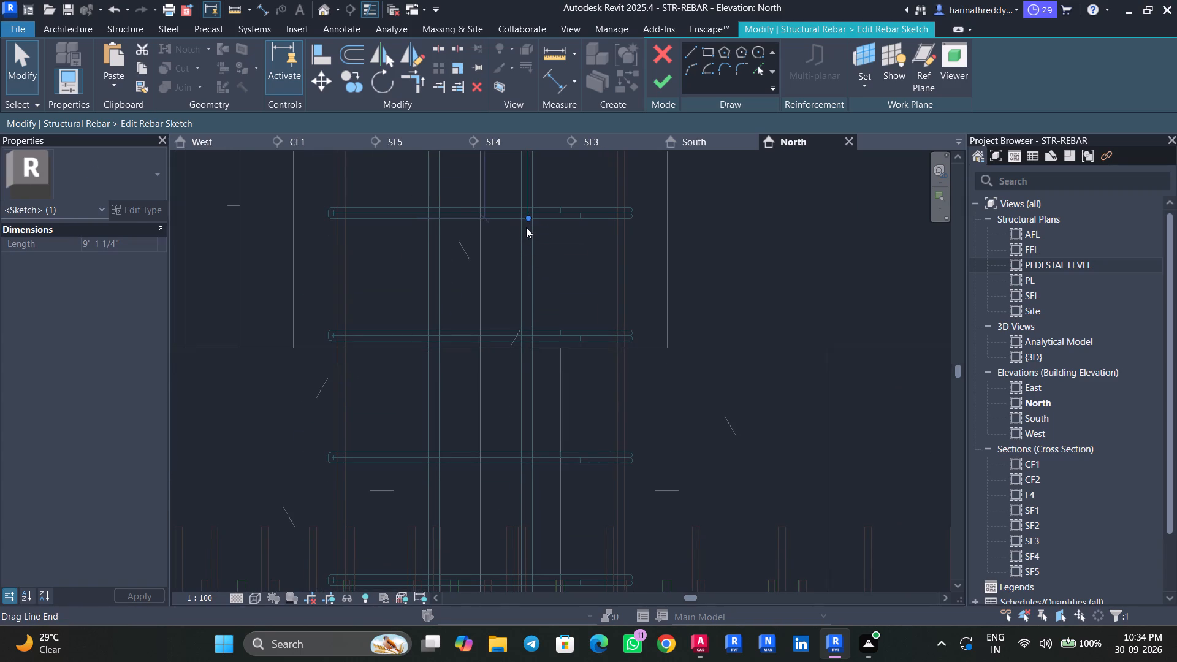
pyautogui.moveTo(527, 222); pyautogui.dragTo(528, 536)
pyautogui.moveTo(647, 519); pyautogui.dragTo(638, 241, button='middle')
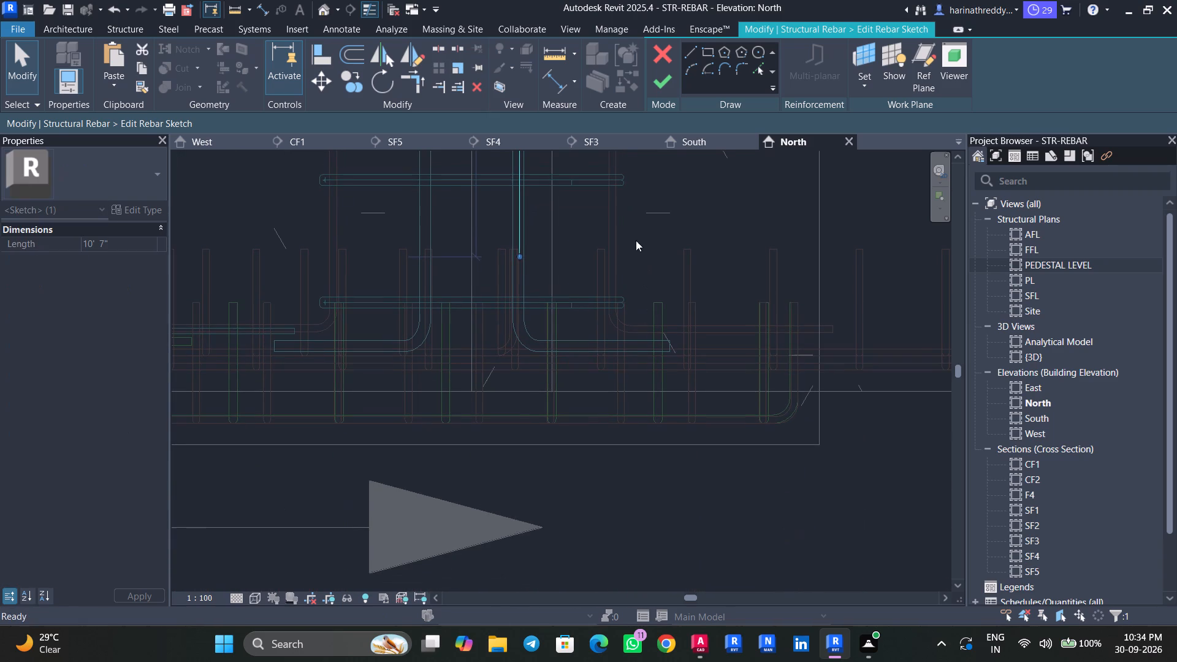
pyautogui.moveTo(517, 259); pyautogui.dragTo(521, 344)
# Add a horizontal 215 mm leg from the H12 line's lower end to the H16 leg's end and finish the sketch.
pyautogui.scroll(2, 542, 340)
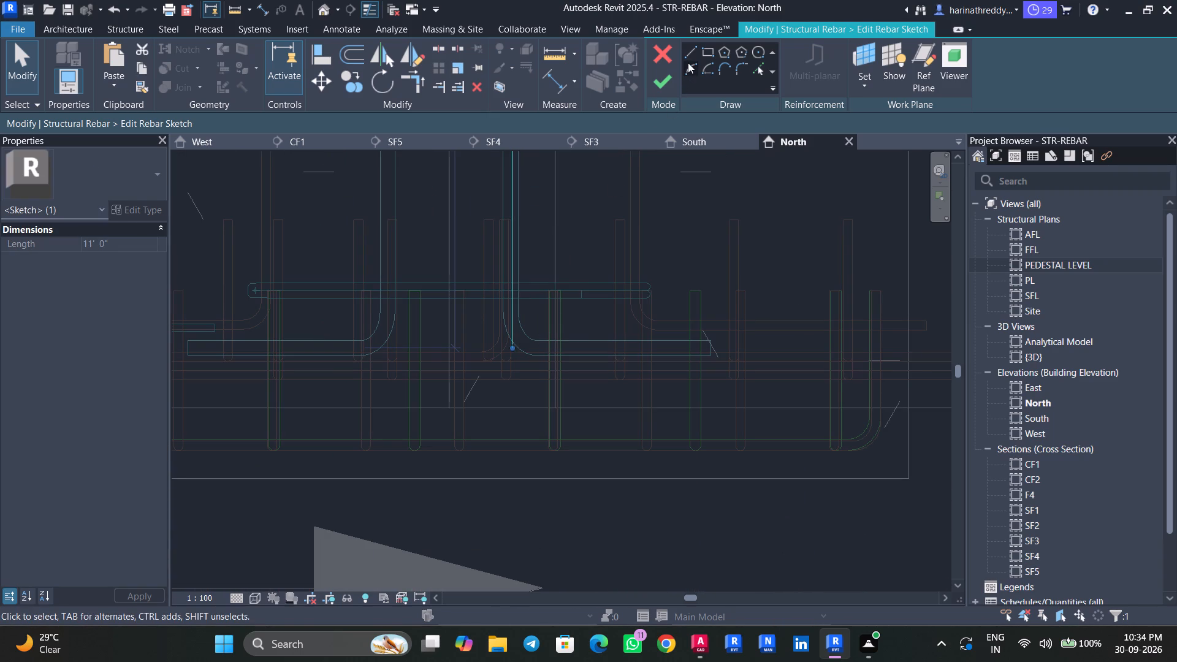
pyautogui.click(689, 57)
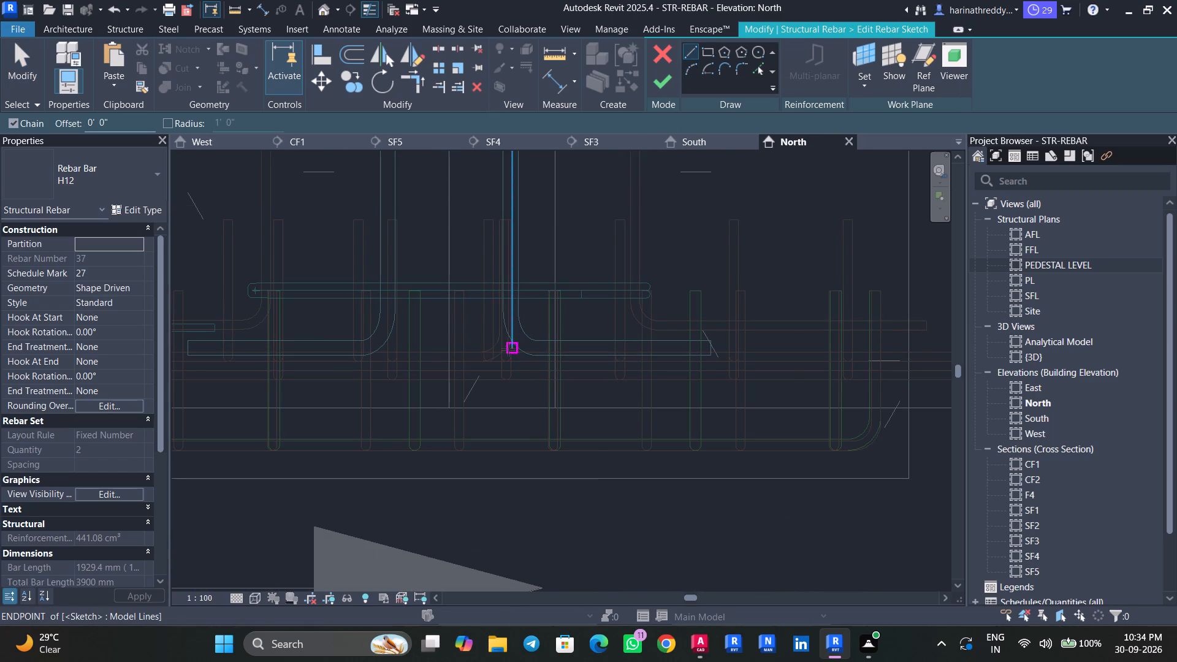
pyautogui.scroll(7, 509, 350)
pyautogui.click(519, 347)
pyautogui.moveTo(801, 366); pyautogui.dragTo(503, 360, button='middle')
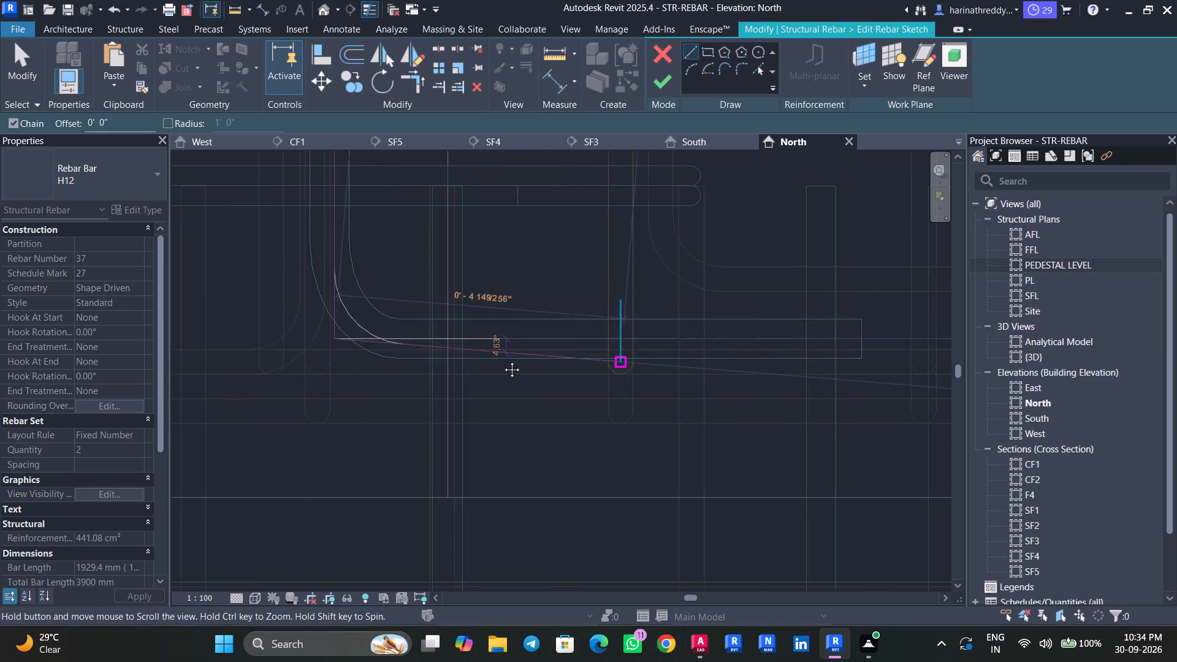
pyautogui.moveTo(503, 360); pyautogui.dragTo(500, 360, button='middle')
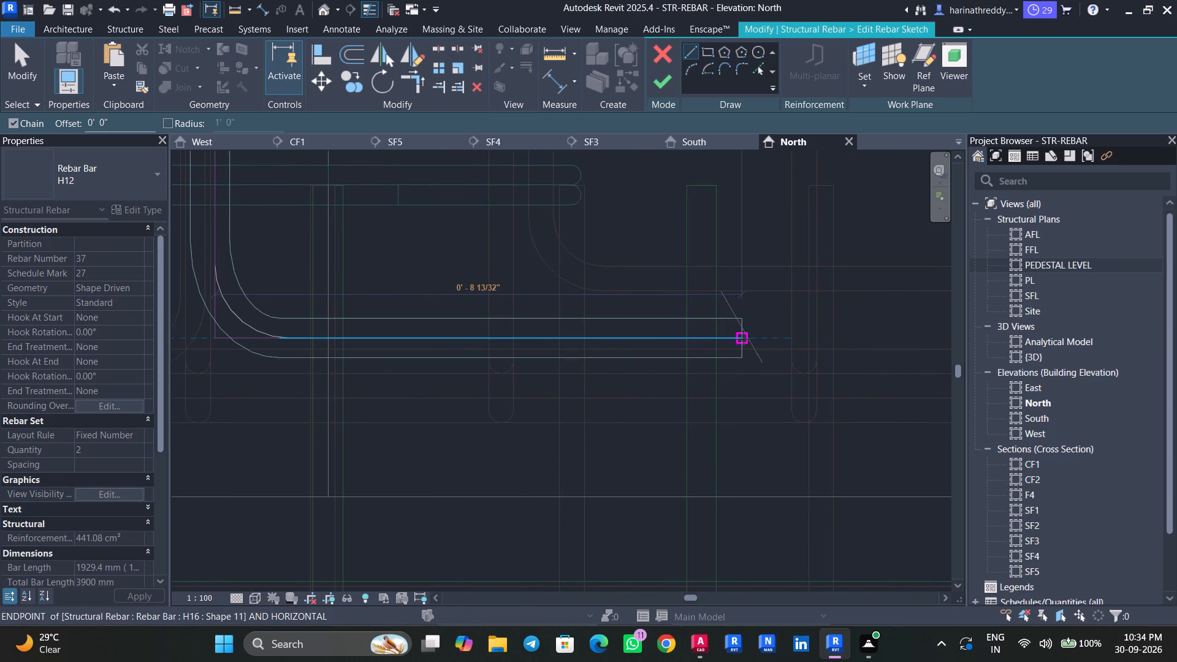
pyautogui.click(744, 339)
pyautogui.press('Escape')
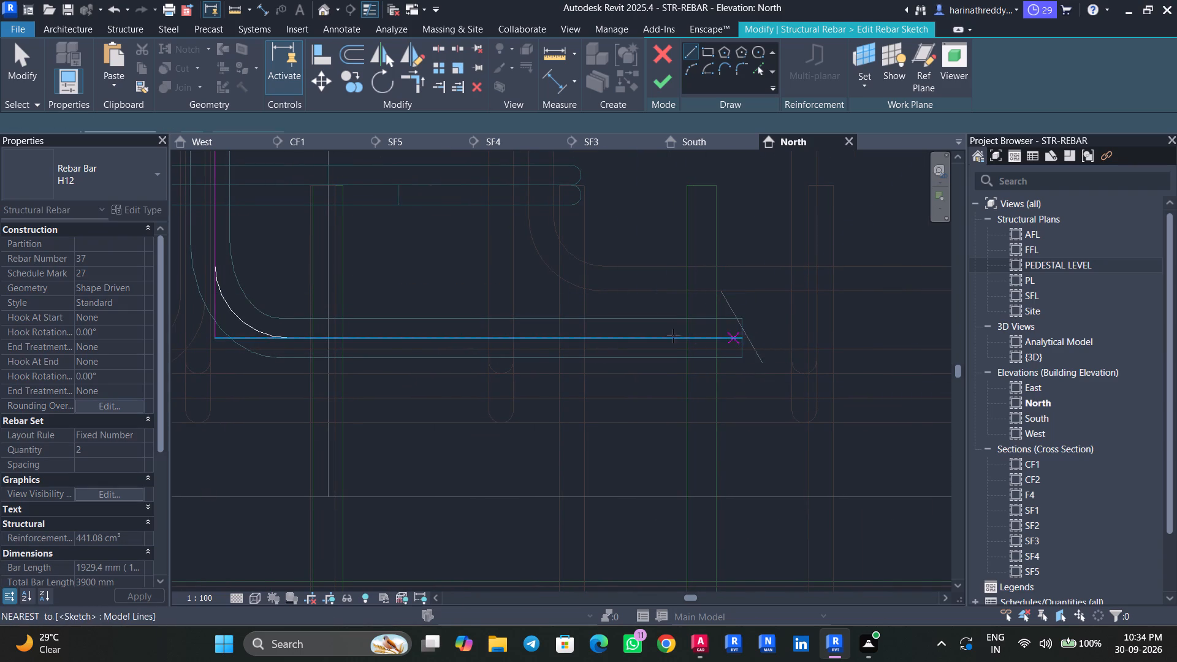
pyautogui.press('Escape')
pyautogui.press('Escape')
pyautogui.scroll(-7, 405, 340)
pyautogui.moveTo(429, 267); pyautogui.dragTo(448, 355, button='middle')
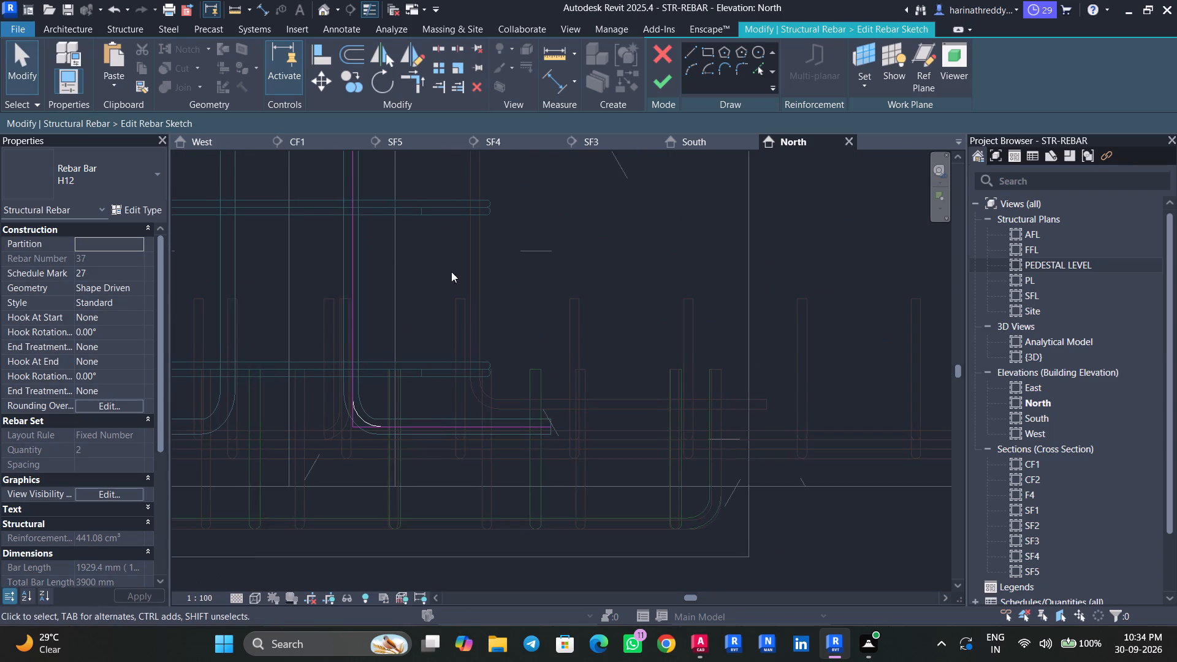
pyautogui.click(666, 84)
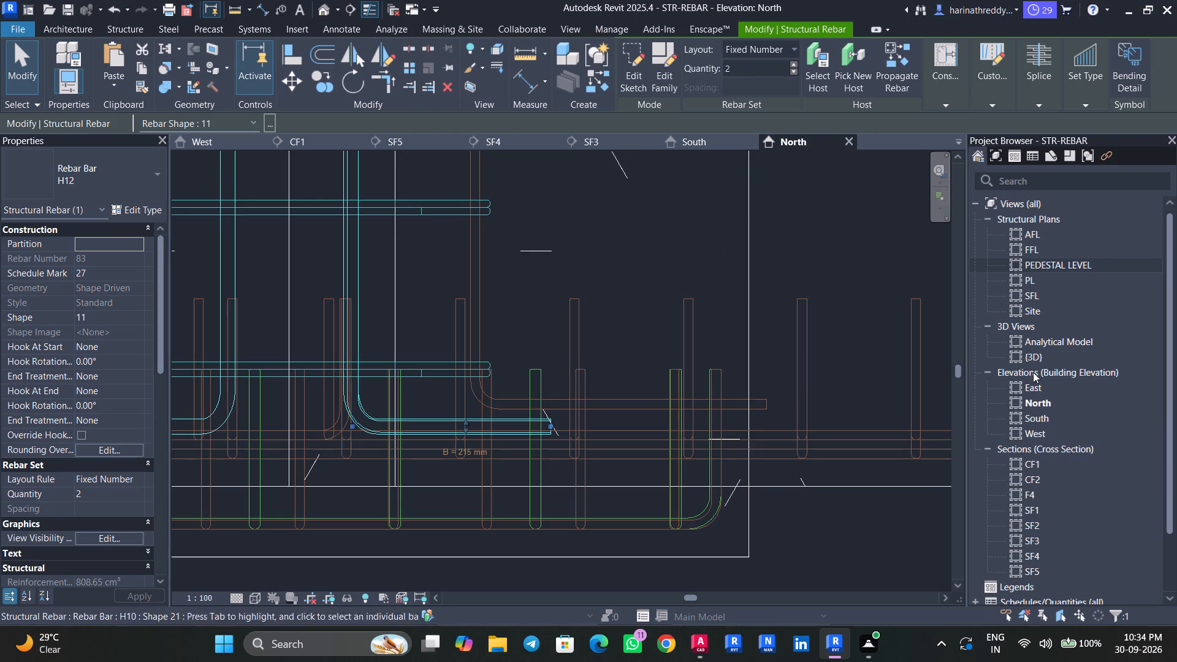
# In the PEDESTAL LEVEL plan, delete the straight two-bar H12 set on the C3 column's opposite long side.
pyautogui.doubleClick(1041, 268)
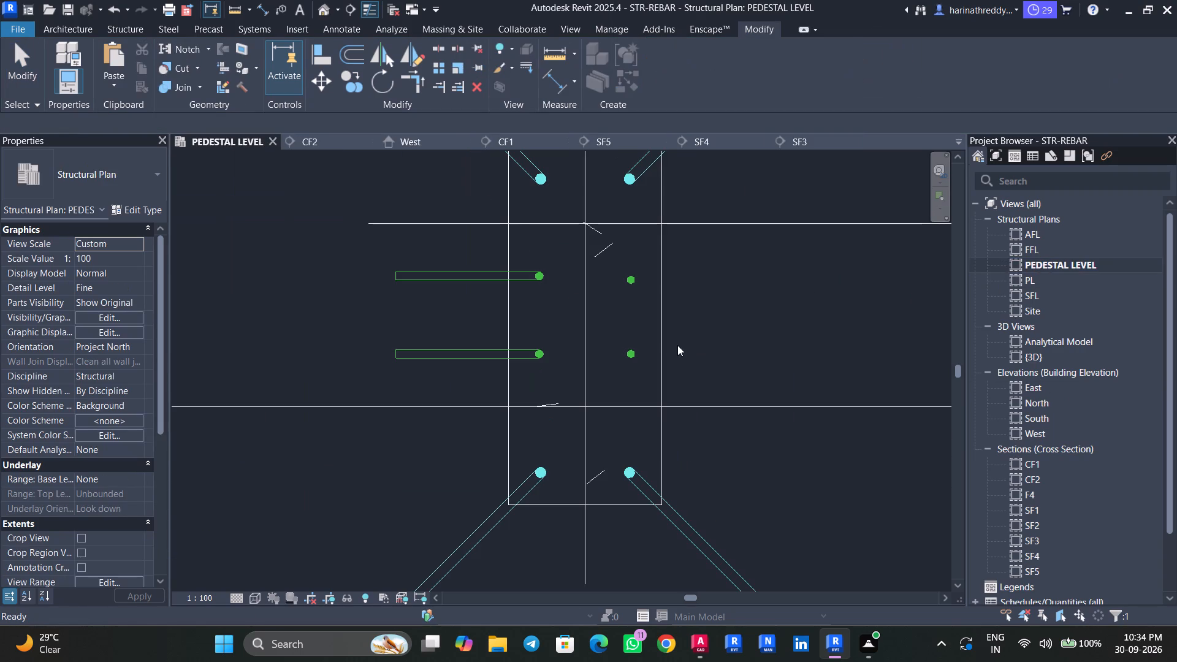
pyautogui.press('Escape')
pyautogui.press('Escape')
pyautogui.click(630, 352)
pyautogui.scroll(4, 633, 351)
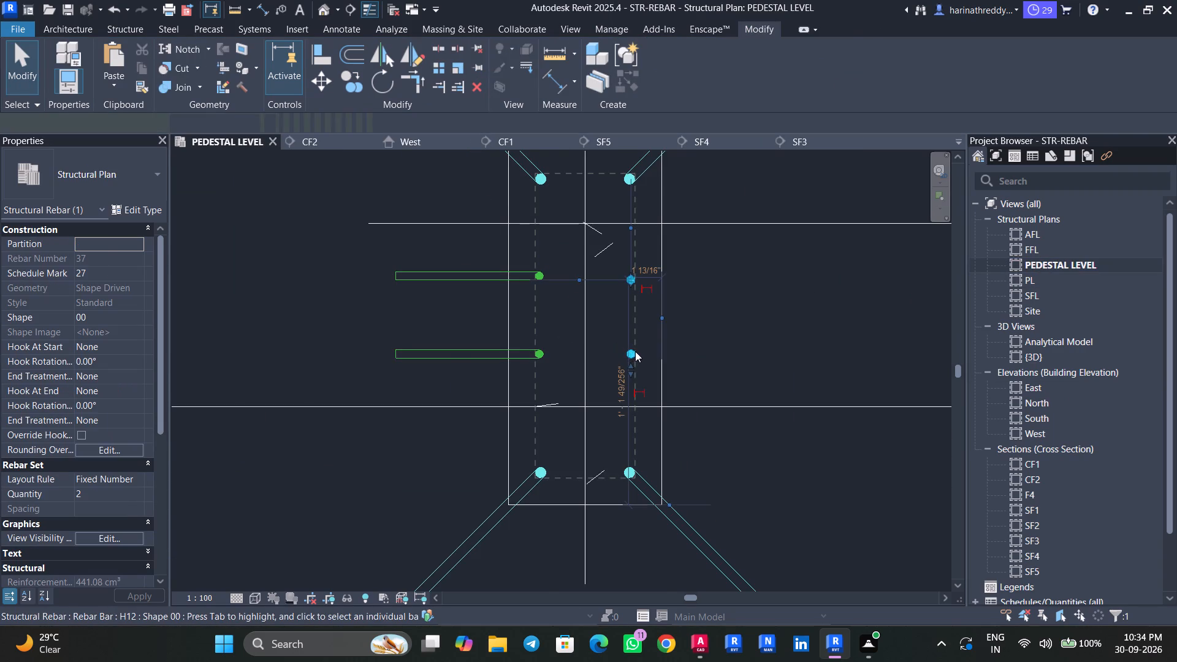
pyautogui.press('Delete')
# Mirror a copy of the L-shaped two-bar H12 set about the C3 column's lengthwise centre line.
pyautogui.scroll(-6, 627, 350)
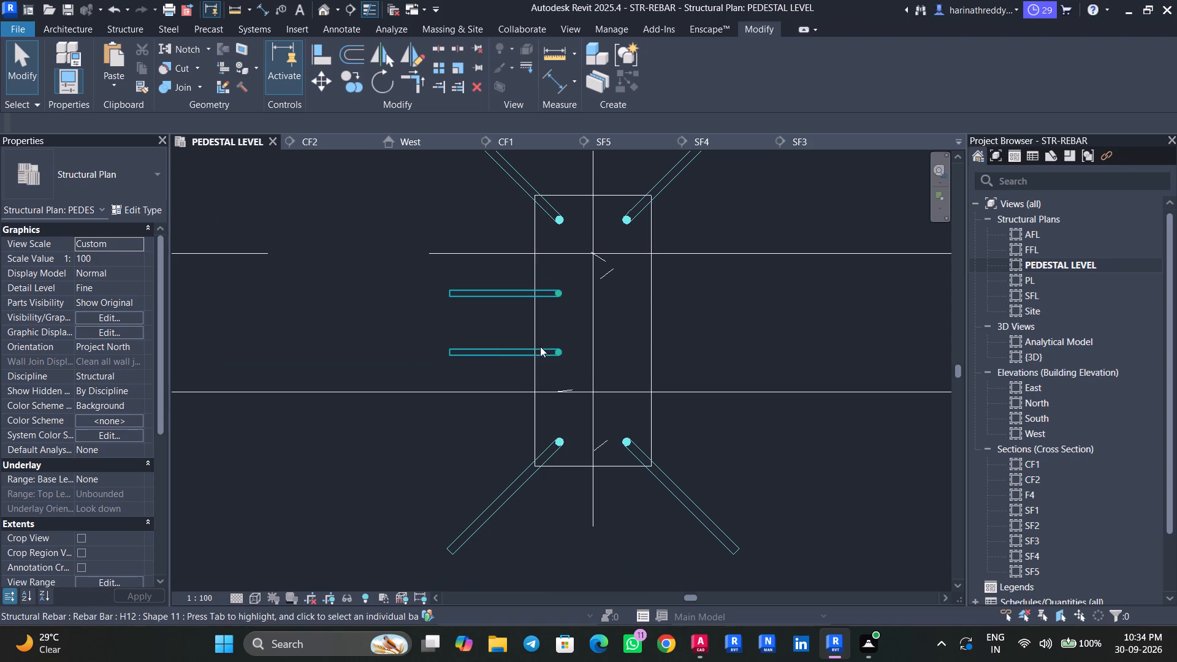
pyautogui.click(510, 348)
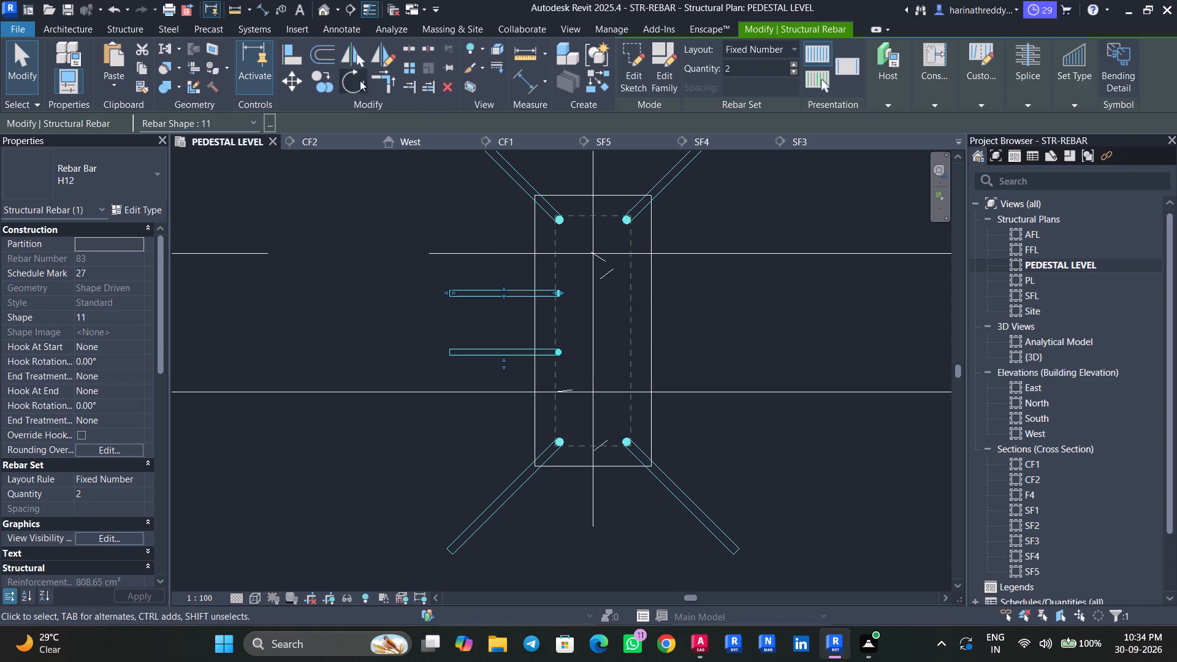
pyautogui.click(358, 59)
pyautogui.click(593, 305)
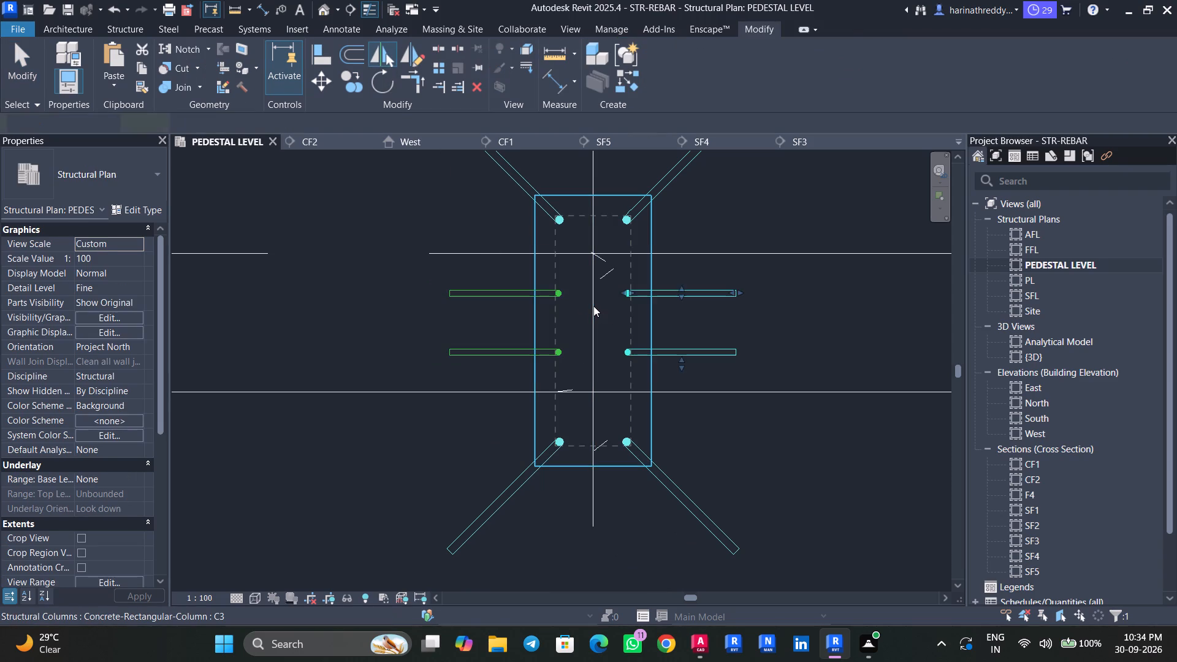
pyautogui.press('Escape')
pyautogui.press('Escape')
pyautogui.press('Escape')
pyautogui.press('Escape')
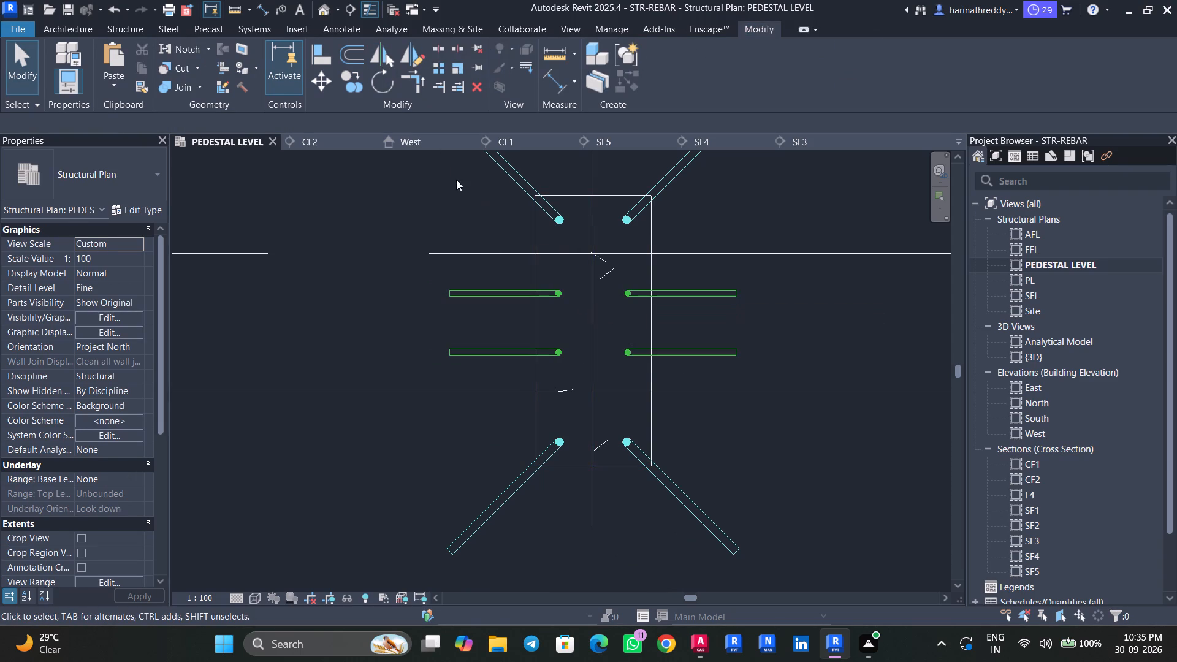
# Select all H12 rebar instances and set them to show unobscured in the {3D} view.
pyautogui.click(685, 294)
pyautogui.write('SA')
pyautogui.click(135, 539)
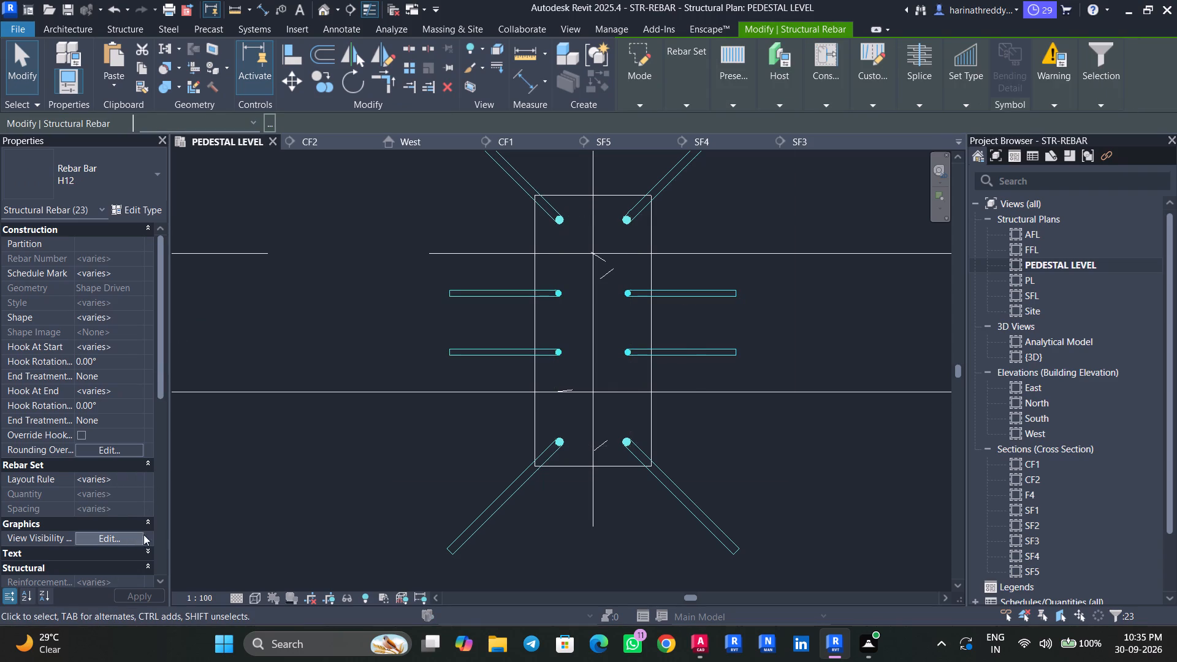
pyautogui.click(699, 286)
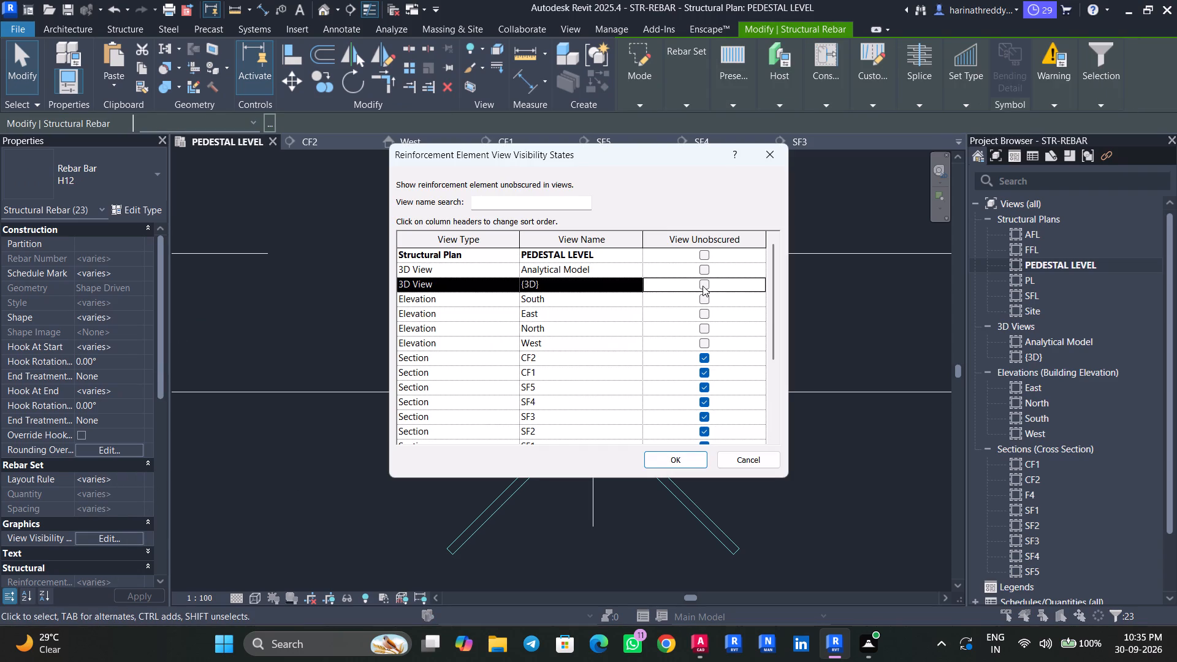
pyautogui.click(703, 286)
pyautogui.click(663, 465)
pyautogui.press('Escape')
pyautogui.press('Escape')
# Select all H16 rebar instances and check their view visibility states for the {3D} view.
pyautogui.click(671, 481)
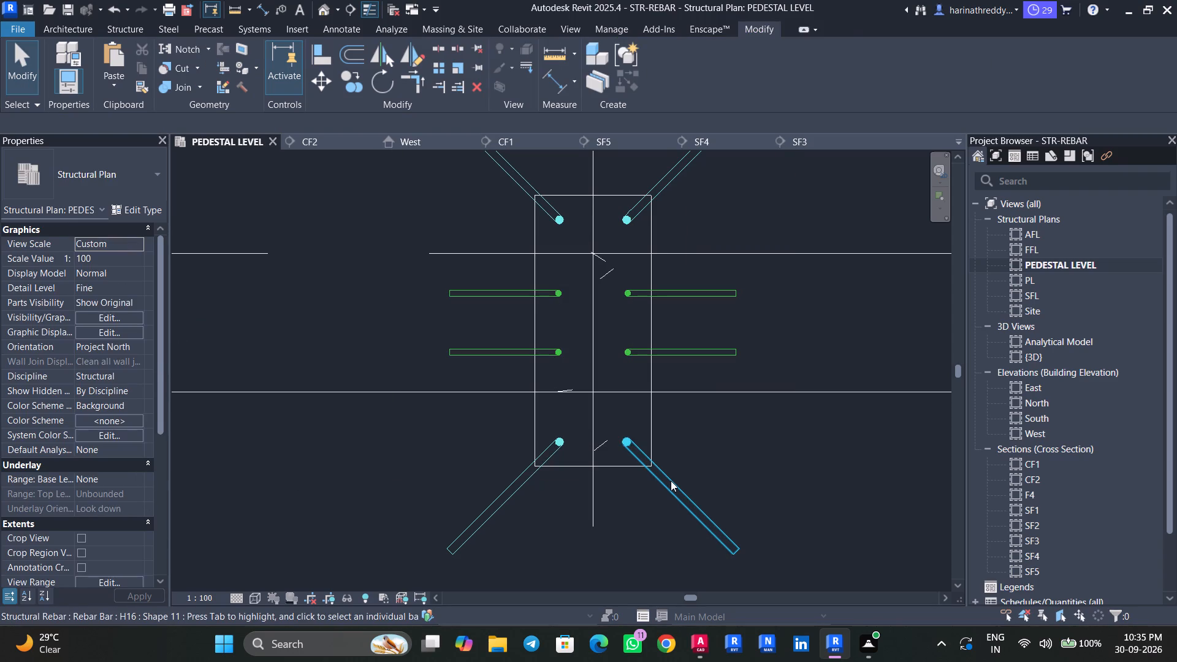
pyautogui.write('SA')
pyautogui.click(128, 546)
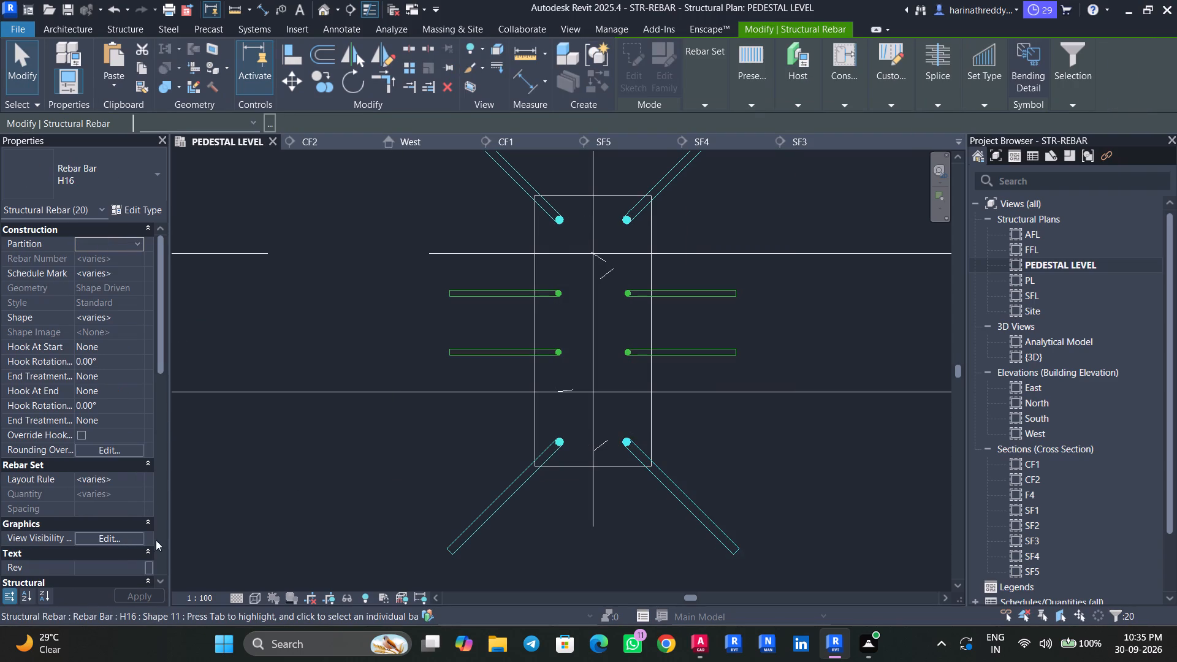
pyautogui.click(139, 538)
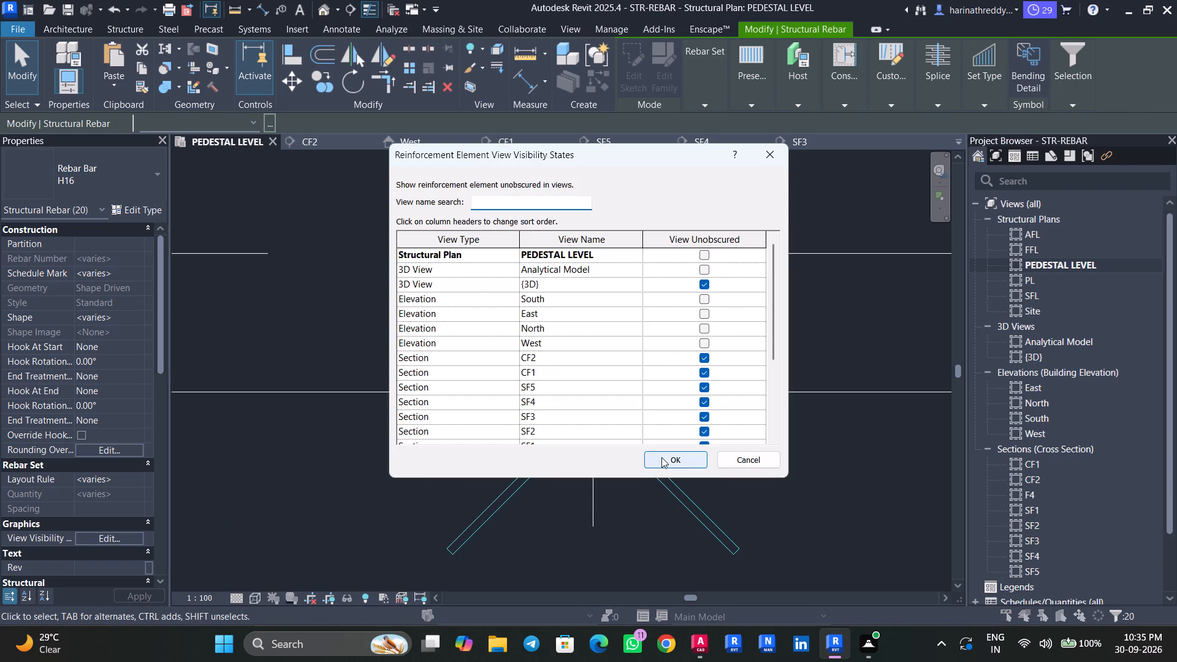
pyautogui.click(663, 457)
pyautogui.press('Escape')
pyautogui.press('Escape')
pyautogui.press('Escape')
pyautogui.press('Escape')
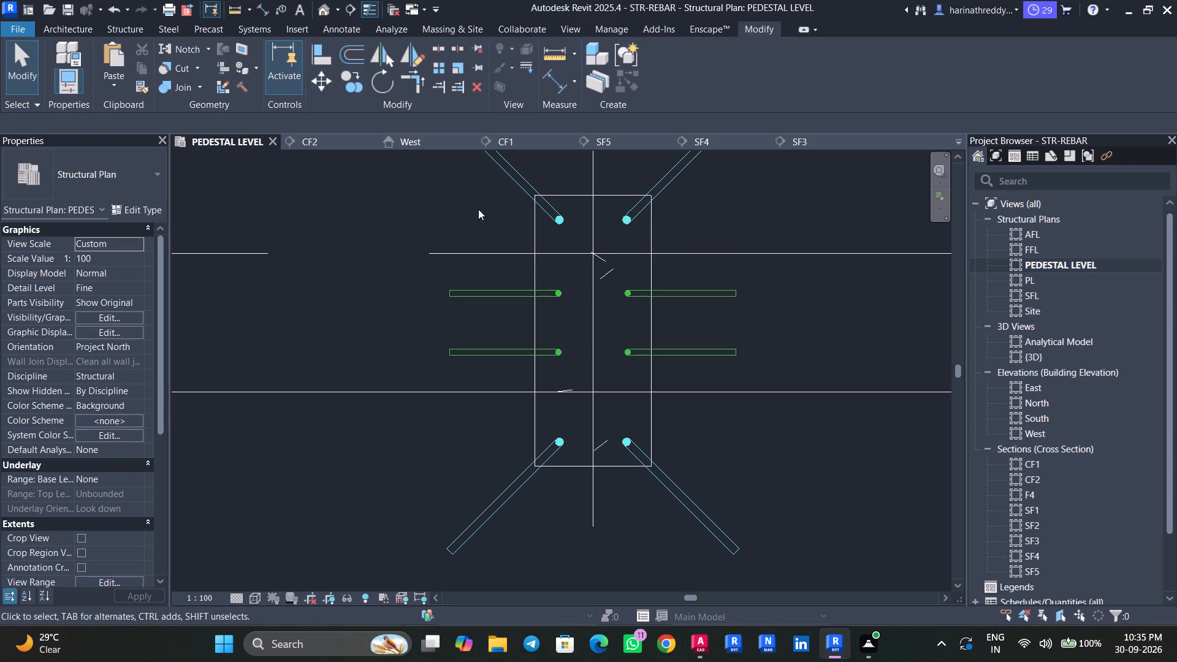
# Open the {3D} view and examine the bent column bars where they sit in the footing mesh around the reinforced pedestals.
pyautogui.click(327, 9)
pyautogui.scroll(-13, 642, 306)
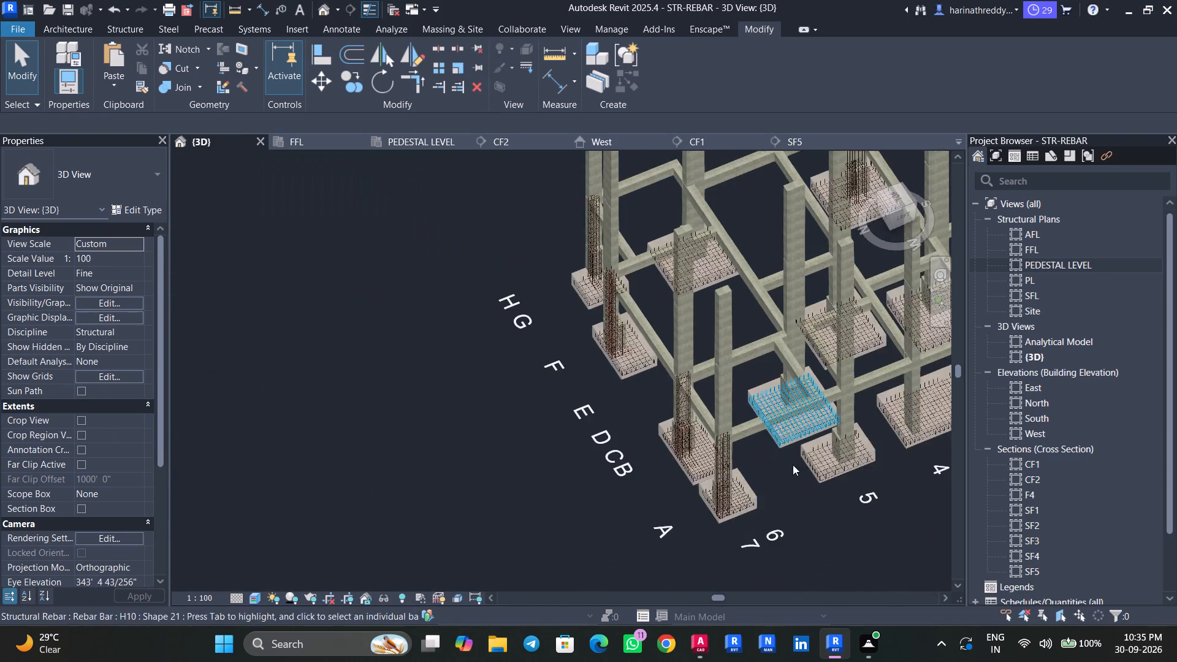
pyautogui.moveTo(587, 485); pyautogui.dragTo(538, 461, button='middle')
pyautogui.scroll(-12, 571, 472)
pyautogui.moveTo(622, 500); pyautogui.dragTo(458, 470, button='middle')
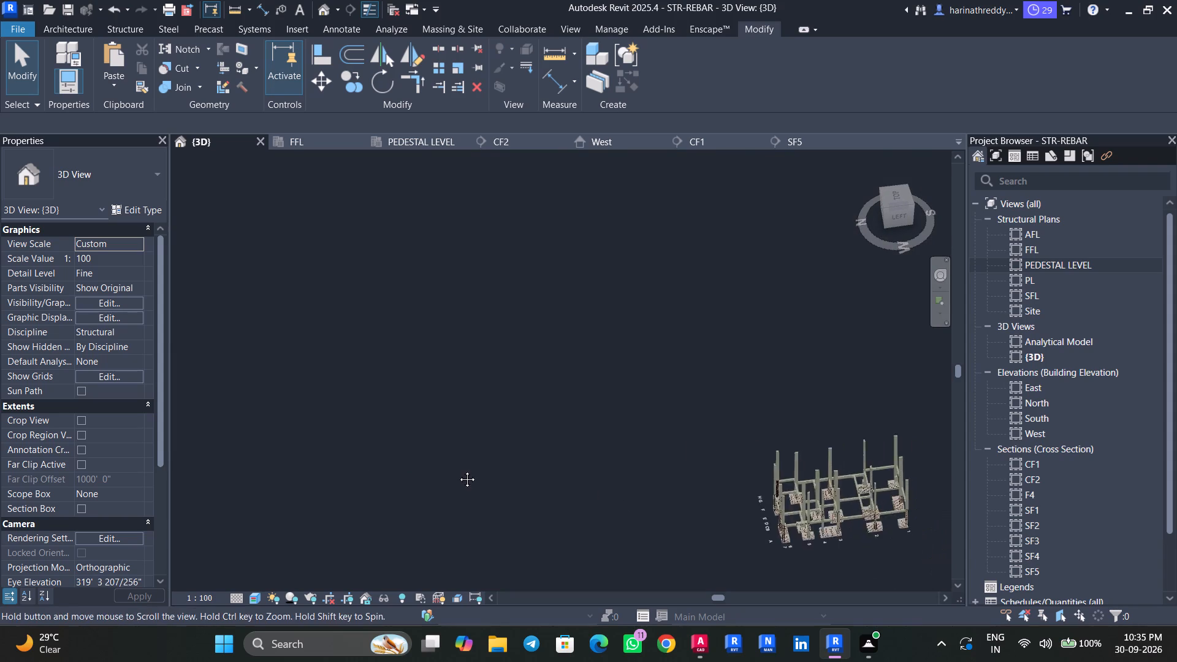
pyautogui.moveTo(458, 470); pyautogui.dragTo(343, 475, button='middle')
pyautogui.scroll(5, 578, 484)
pyautogui.scroll(-1, 566, 511)
pyautogui.scroll(6, 566, 511)
pyautogui.scroll(-1, 567, 519)
pyautogui.scroll(7, 567, 519)
pyautogui.moveTo(576, 508); pyautogui.dragTo(585, 539, button='middle')
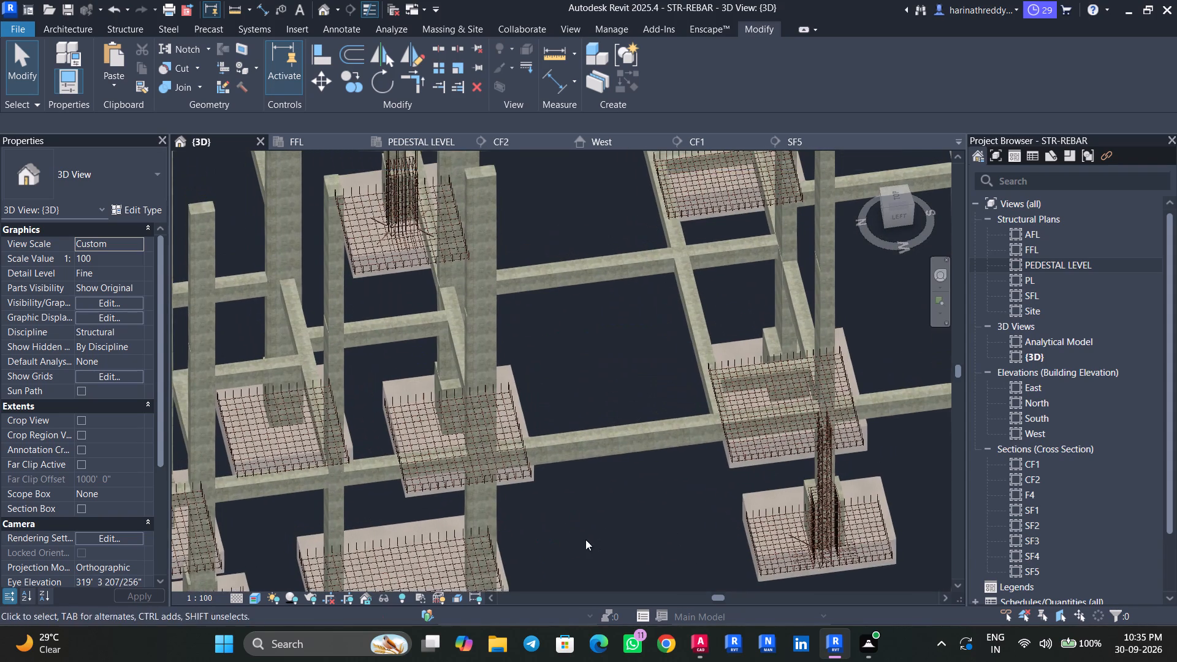
pyautogui.moveTo(644, 536); pyautogui.dragTo(517, 525, button='middle')
pyautogui.scroll(8, 694, 532)
pyautogui.moveTo(769, 550); pyautogui.dragTo(707, 458, button='middle')
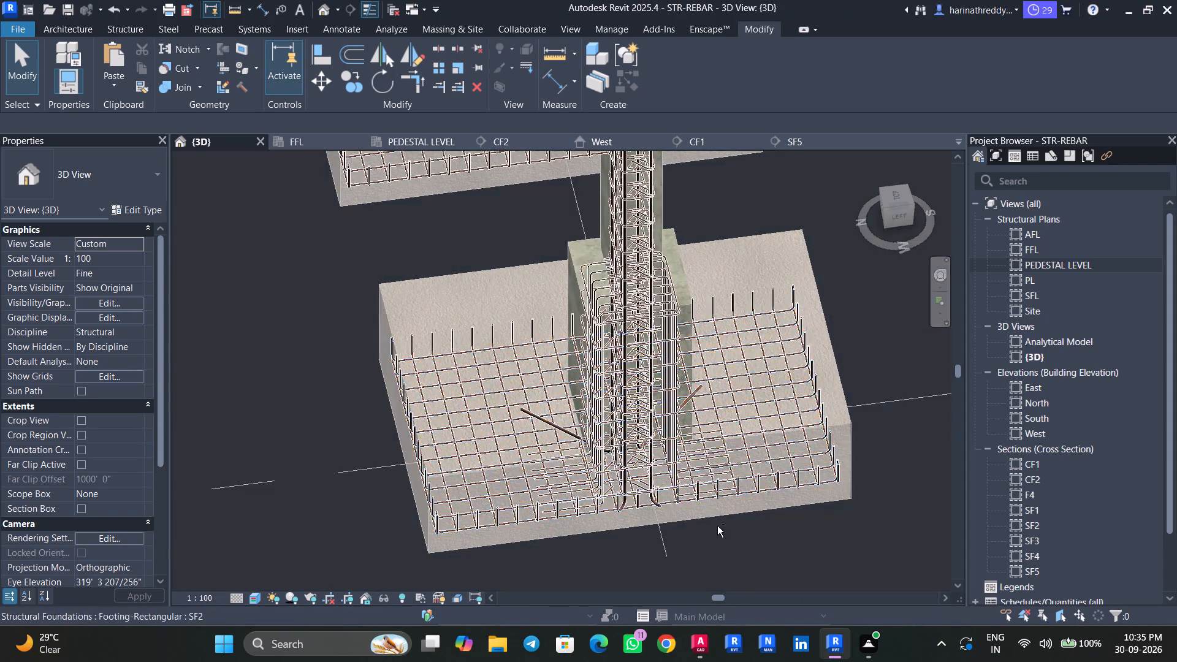
pyautogui.keyDown('shift'); pyautogui.moveTo(717, 527); pyautogui.dragTo(717, 533, button='middle'); pyautogui.keyUp('shift')
pyautogui.keyDown('shift'); pyautogui.scroll(1, 717, 533); pyautogui.keyUp('shift')
pyautogui.moveTo(615, 327); pyautogui.dragTo(533, 661, button='middle')
pyautogui.scroll(4, 444, 446)
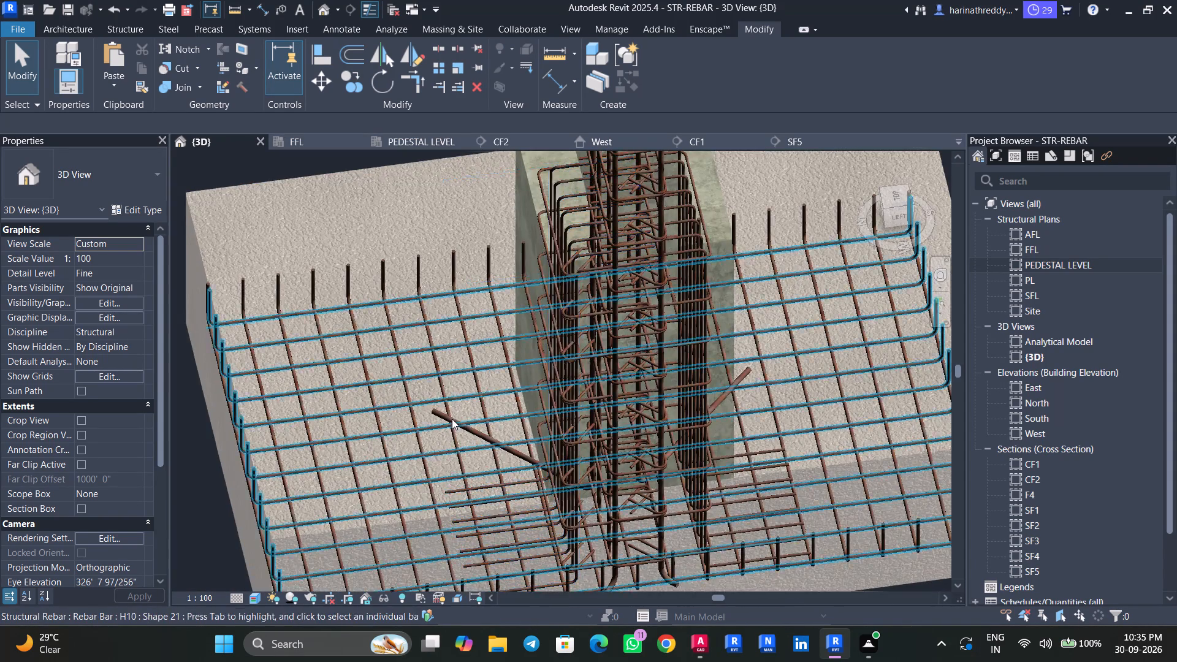
pyautogui.scroll(-9, 448, 432)
pyautogui.scroll(1, 448, 433)
pyautogui.scroll(-5, 554, 460)
pyautogui.moveTo(622, 447); pyautogui.dragTo(606, 531, button='middle')
pyautogui.moveTo(606, 527); pyautogui.dragTo(794, 532, button='middle')
pyautogui.scroll(-1, 789, 525)
pyautogui.moveTo(536, 512); pyautogui.dragTo(701, 501, button='middle')
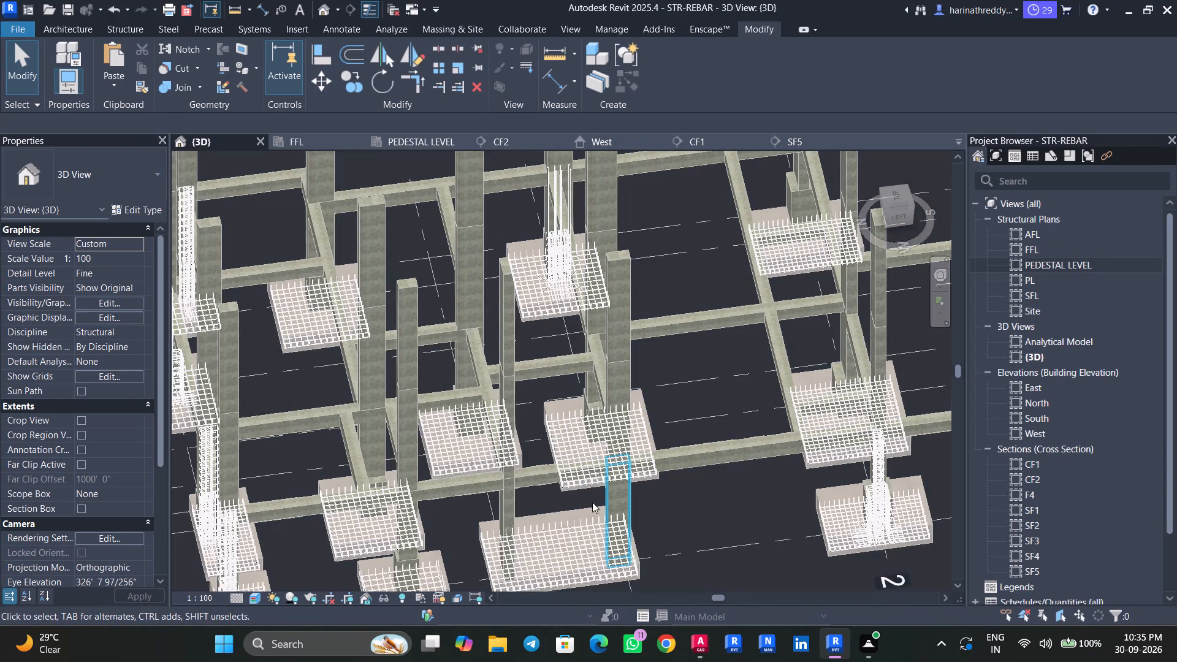
# Return to the PEDESTAL LEVEL plan and open the F4 section view from its section line.
pyautogui.click(443, 147)
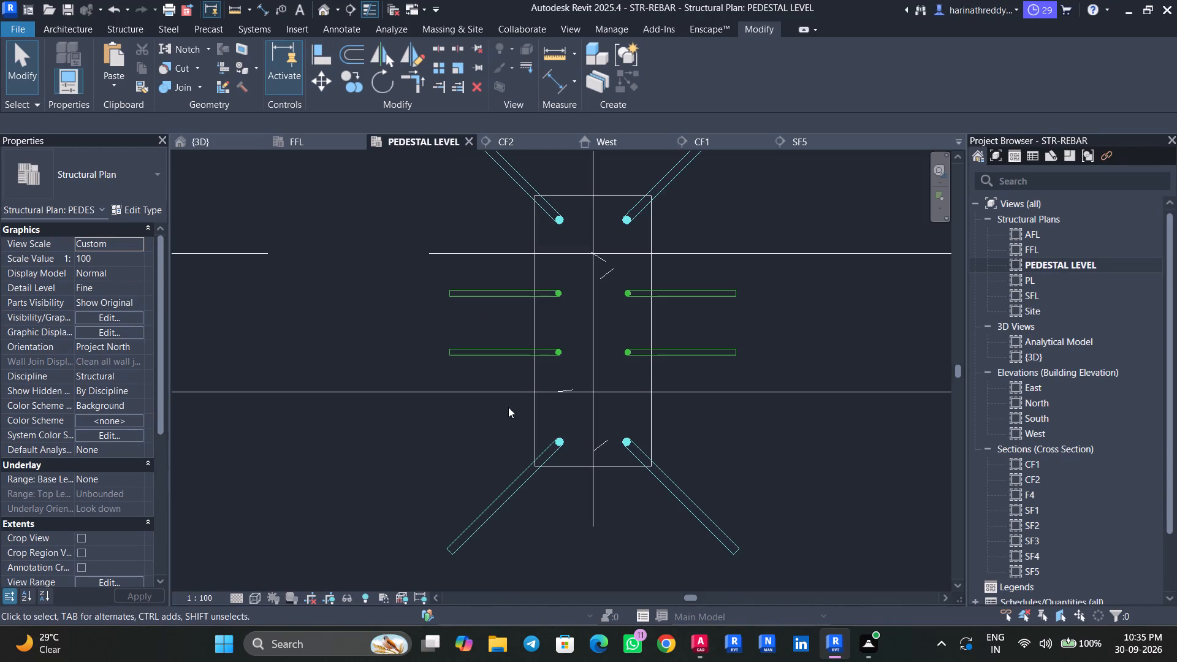
pyautogui.click(519, 360)
pyautogui.press('Escape')
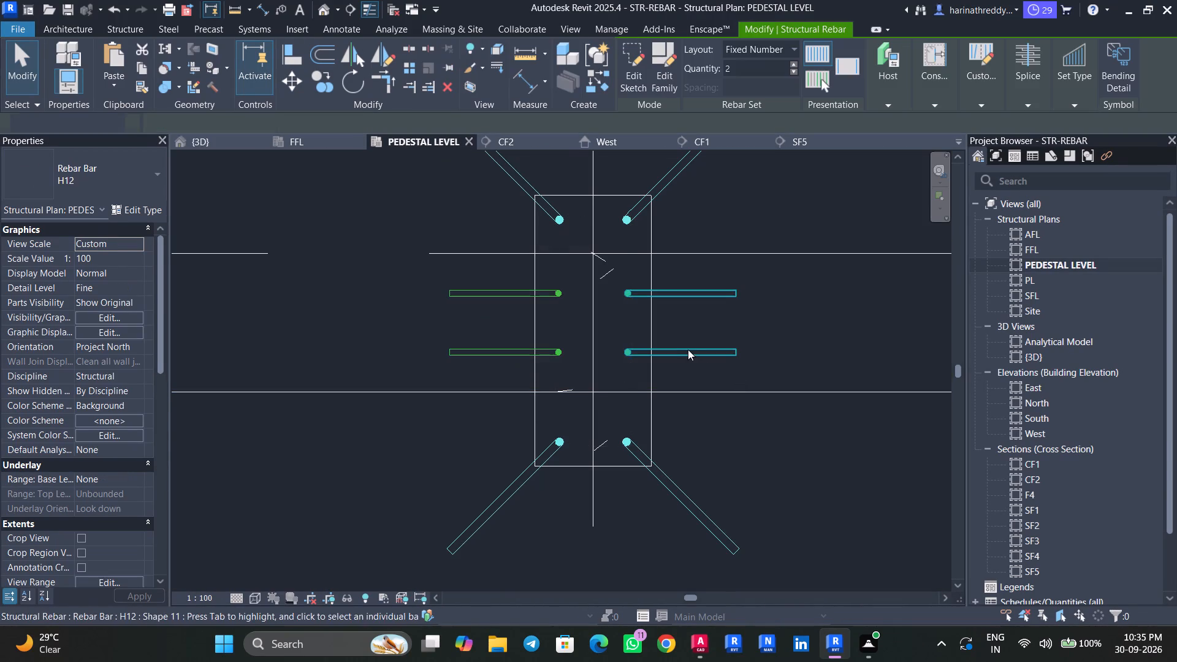
pyautogui.press('Escape')
pyautogui.scroll(-7, 685, 413)
pyautogui.click(717, 398)
pyautogui.rightClick(717, 398)
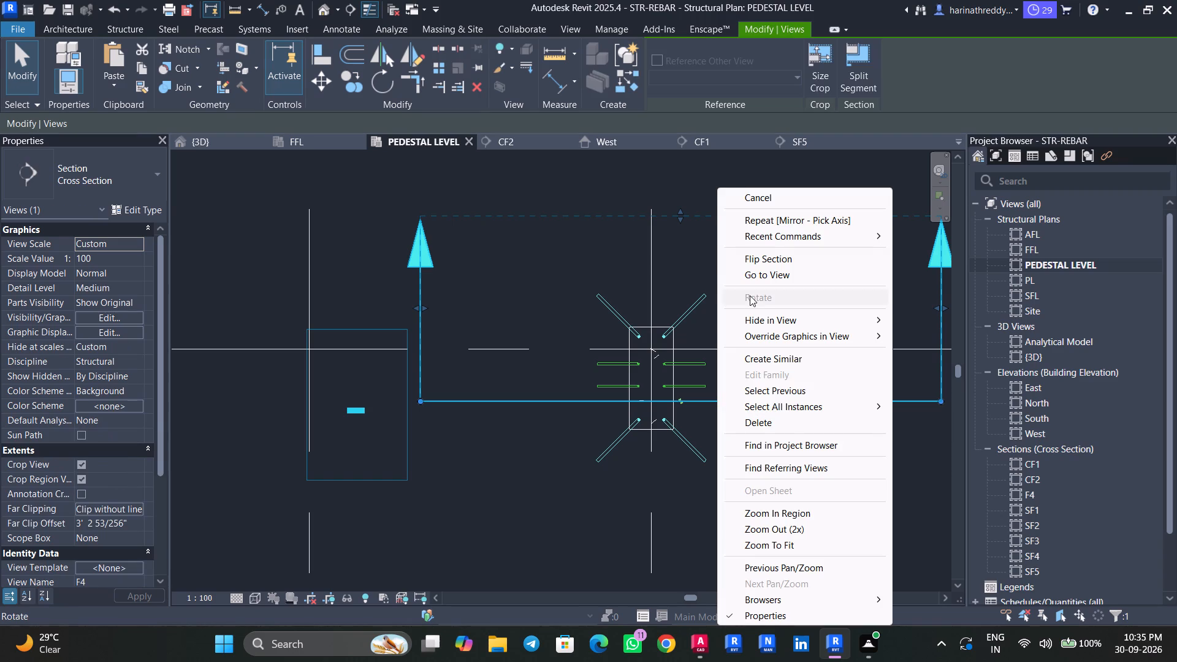
pyautogui.click(760, 282)
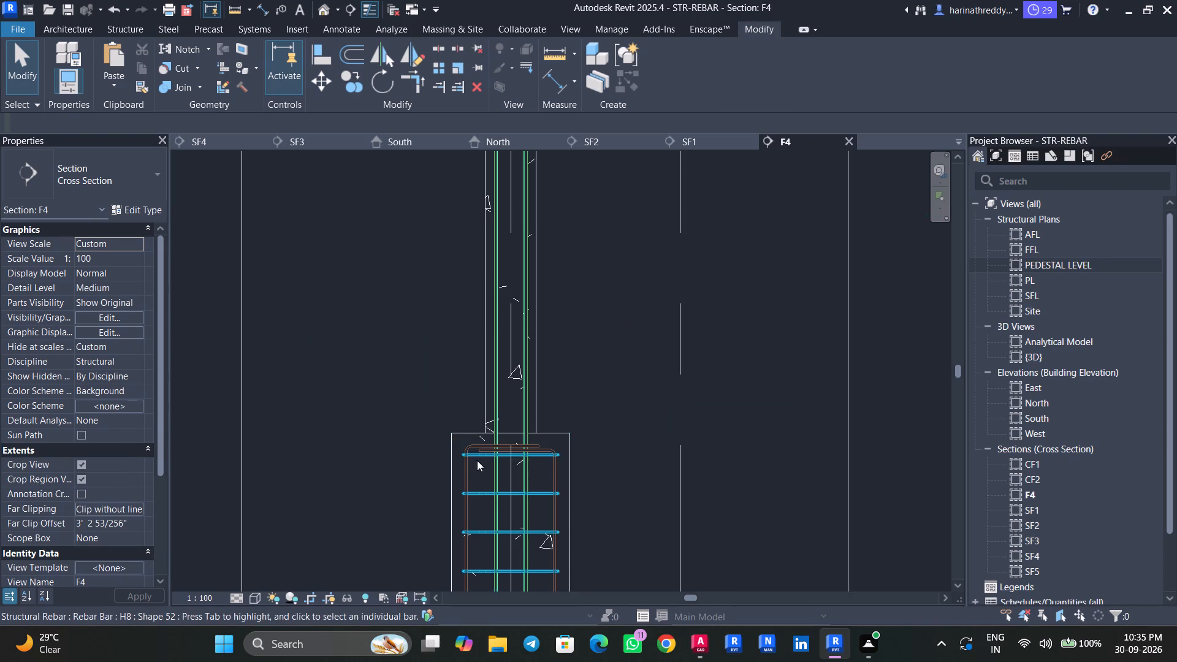
# In the F4 section, select all H10 rebar instances and check their view visibility states.
pyautogui.click(467, 468)
pyautogui.write('SA')
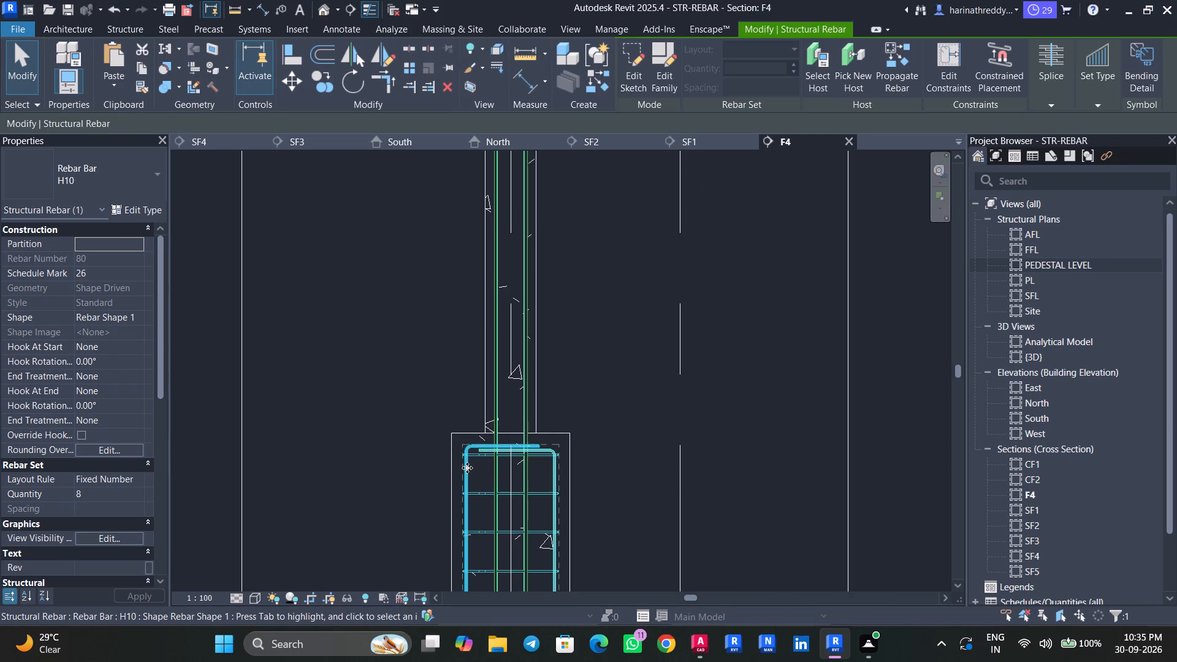
pyautogui.click(94, 530)
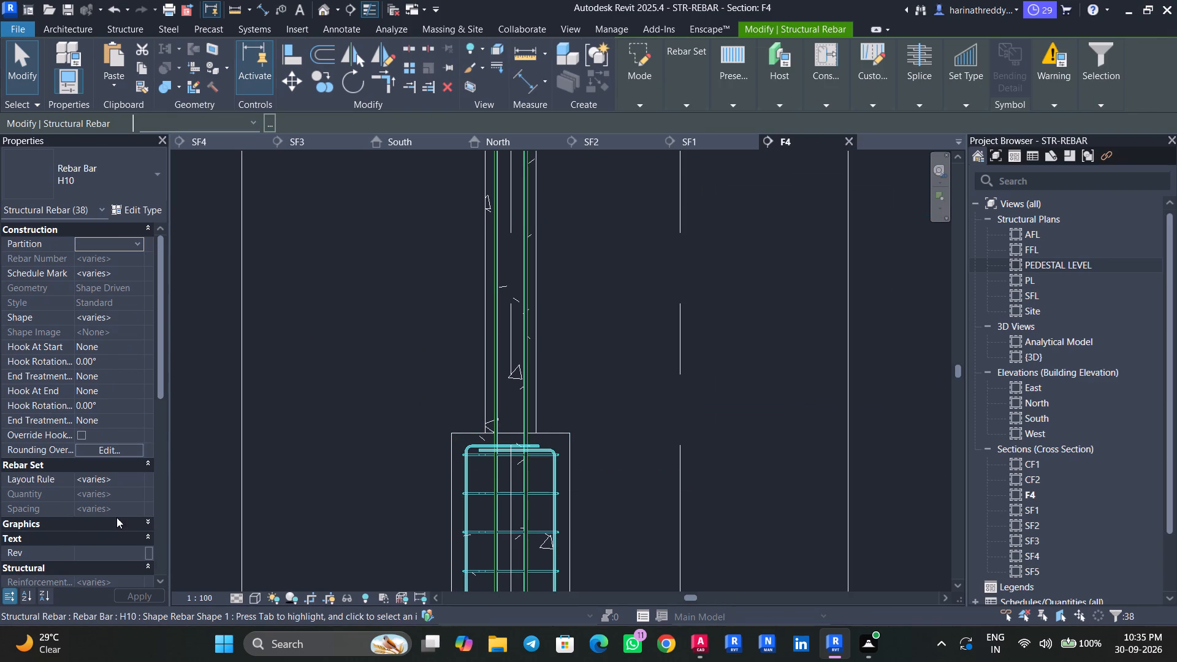
pyautogui.click(113, 523)
pyautogui.click(115, 535)
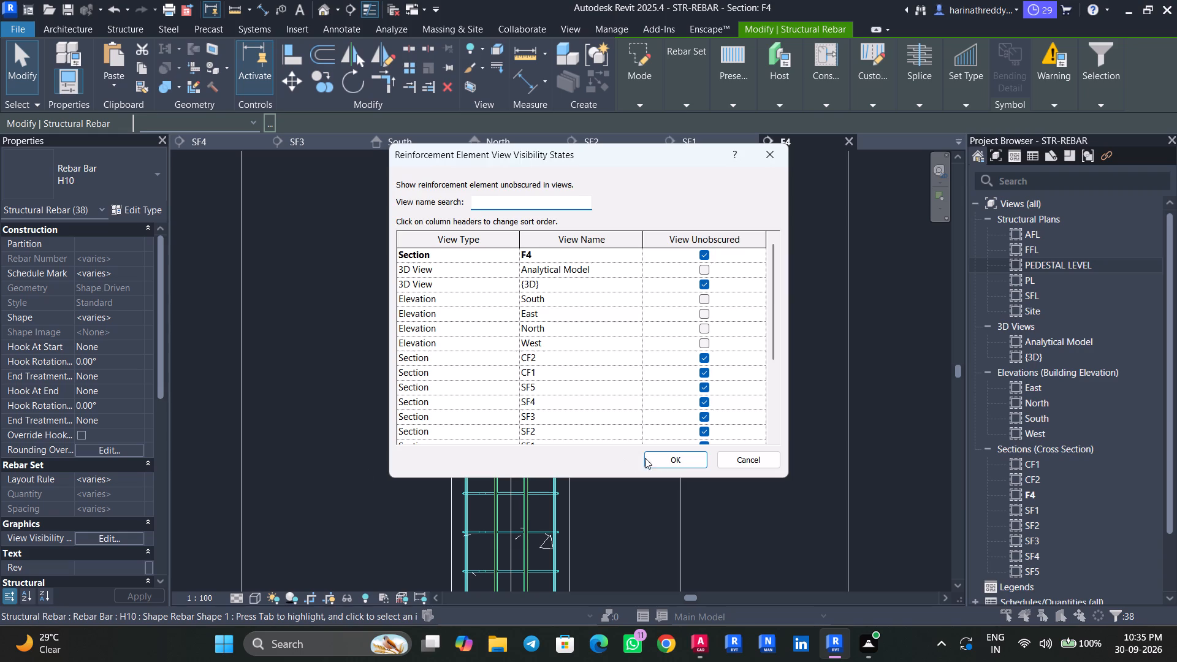
pyautogui.click(663, 459)
pyautogui.scroll(3, 470, 452)
pyautogui.scroll(-1, 471, 454)
pyautogui.scroll(4, 471, 454)
pyautogui.moveTo(494, 470); pyautogui.dragTo(482, 447, button='middle')
pyautogui.press('Escape')
pyautogui.press('Escape')
# Select all H8 tie rebar instances and check their view visibility states.
pyautogui.click(472, 436)
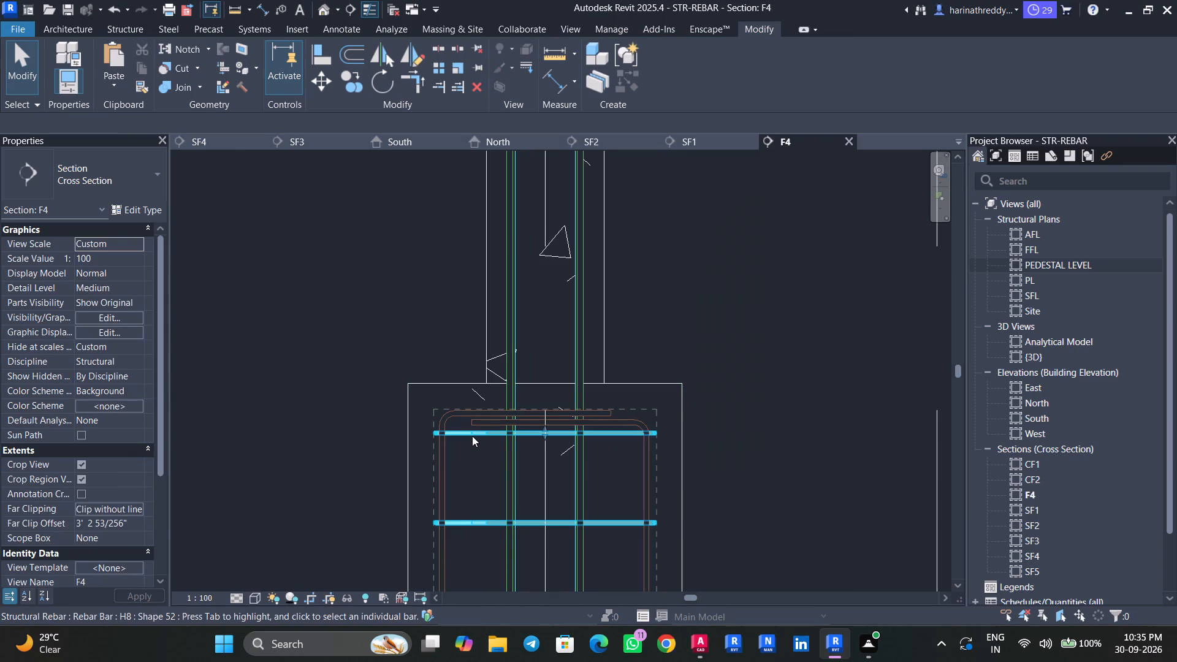
pyautogui.write('SA')
pyautogui.click(128, 535)
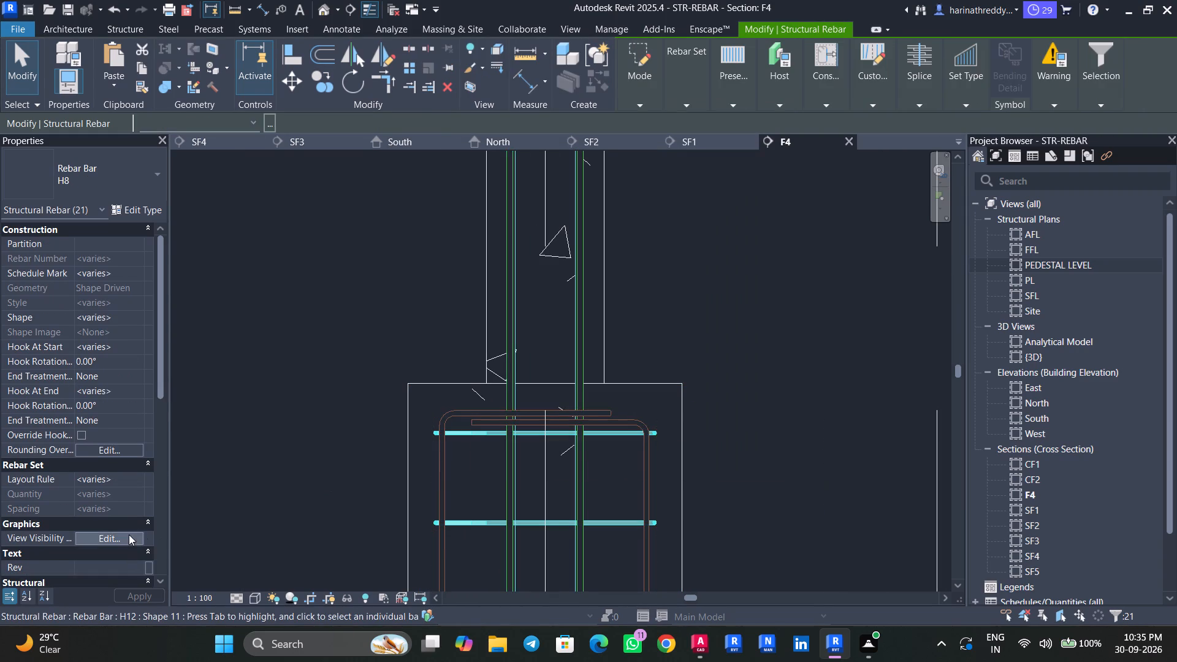
pyautogui.click(673, 459)
pyautogui.moveTo(723, 427); pyautogui.dragTo(714, 407, button='middle')
pyautogui.press('Escape')
pyautogui.press('Escape')
# Select all H12 rebar instances and check their view visibility states.
pyautogui.click(562, 308)
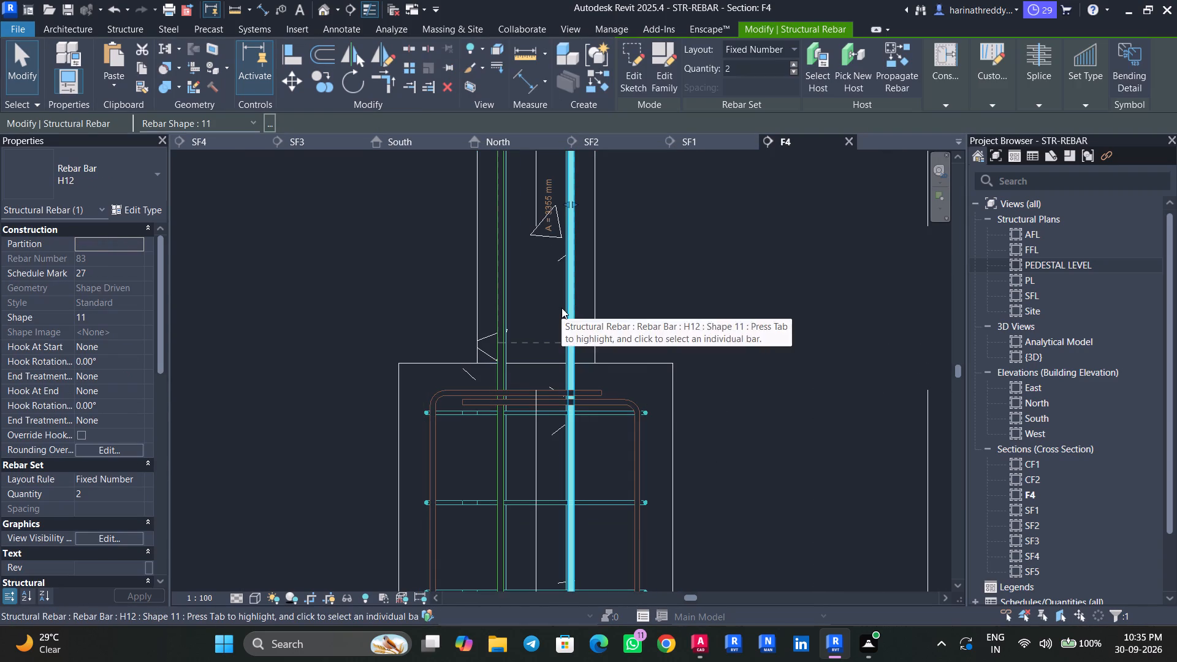
pyautogui.write('SA')
pyautogui.click(129, 539)
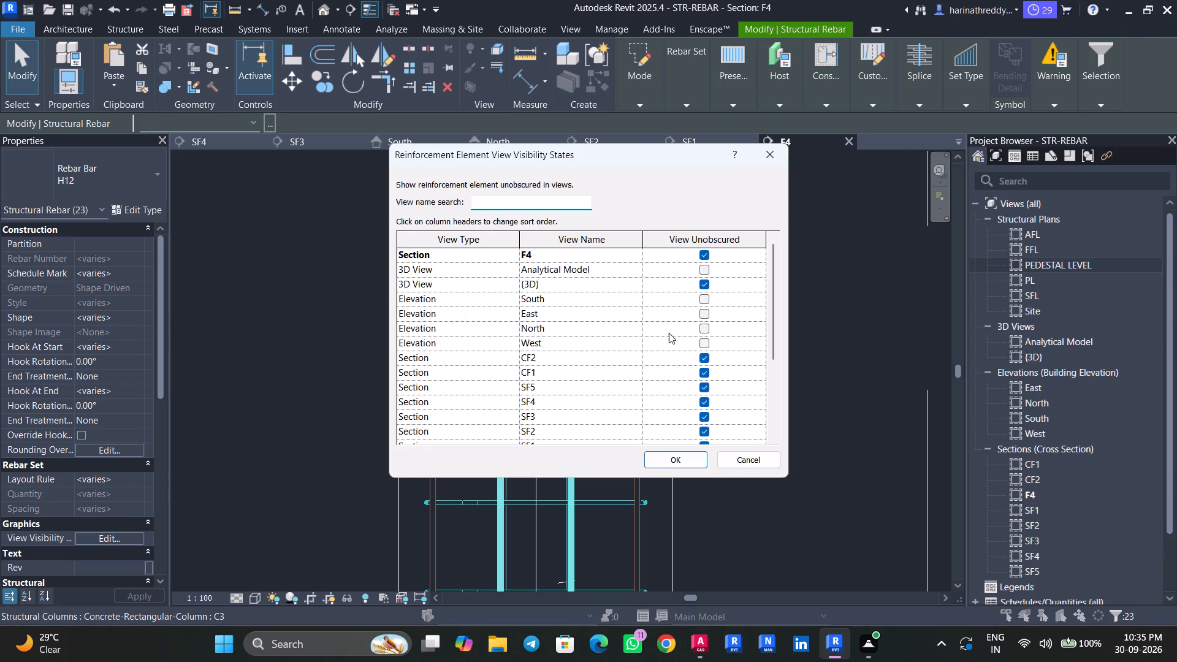
pyautogui.click(676, 461)
pyautogui.scroll(-9, 709, 447)
pyautogui.moveTo(707, 446); pyautogui.dragTo(664, 370, button='middle')
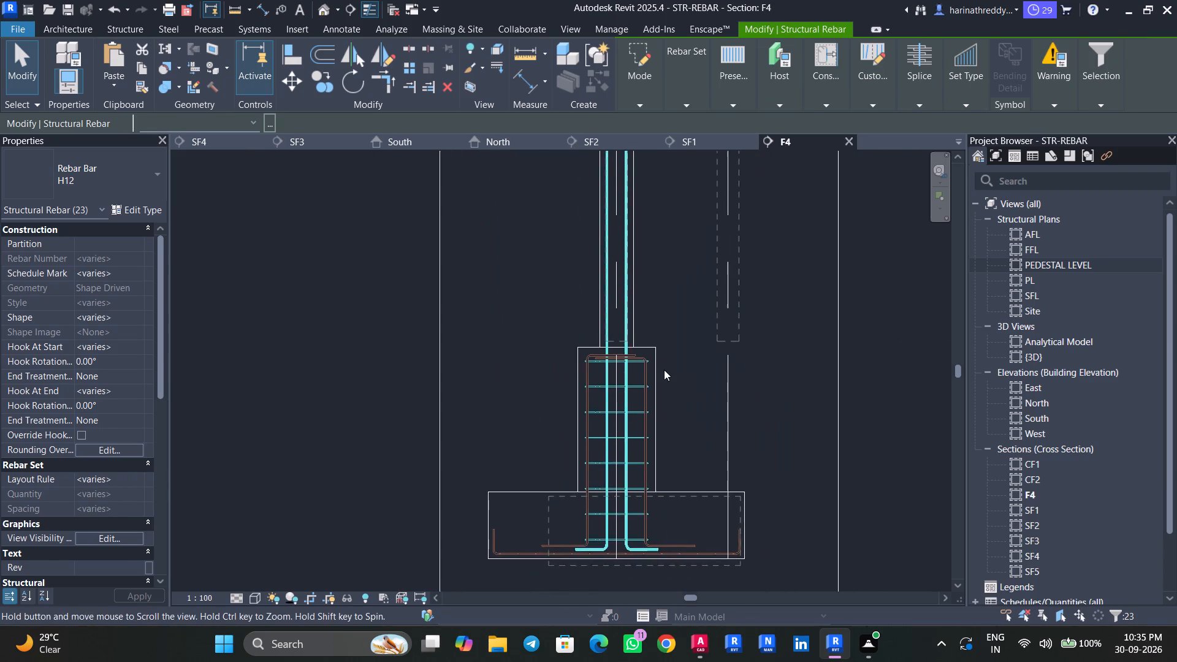
pyautogui.press('Escape')
pyautogui.press('Escape')
pyautogui.press('Escape')
# Select the F4 pedestal in section, return to the {3D} view and examine the column and pedestal rebar cages near grids 1 and 2.
pyautogui.scroll(3, 648, 539)
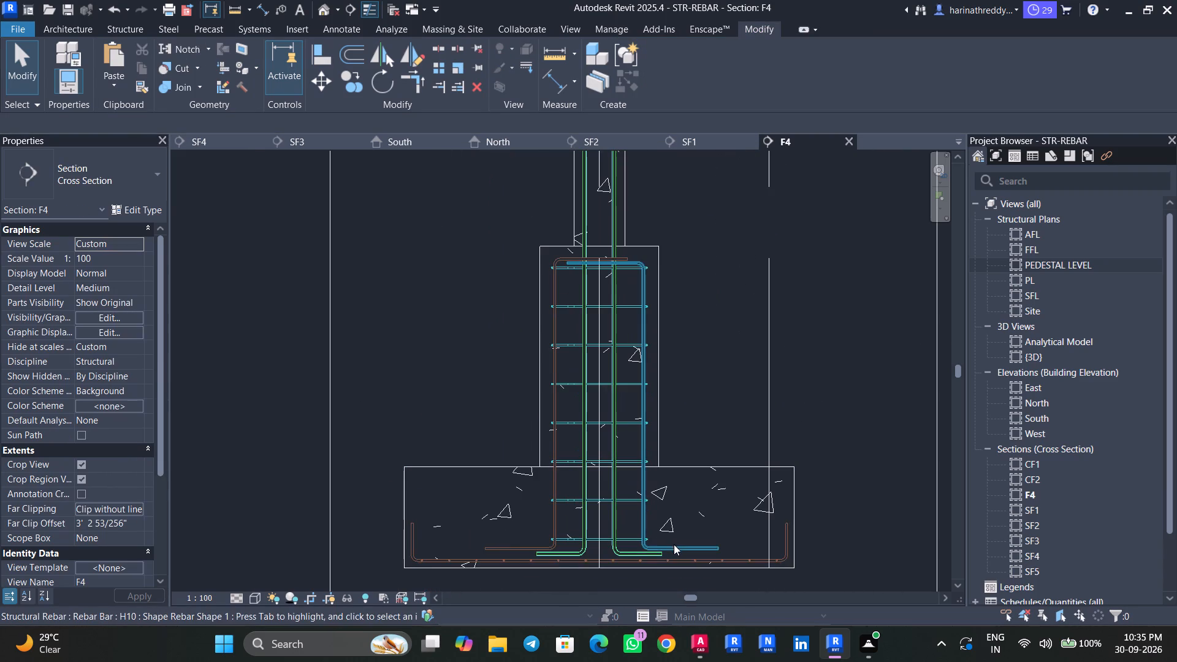
pyautogui.click(662, 253)
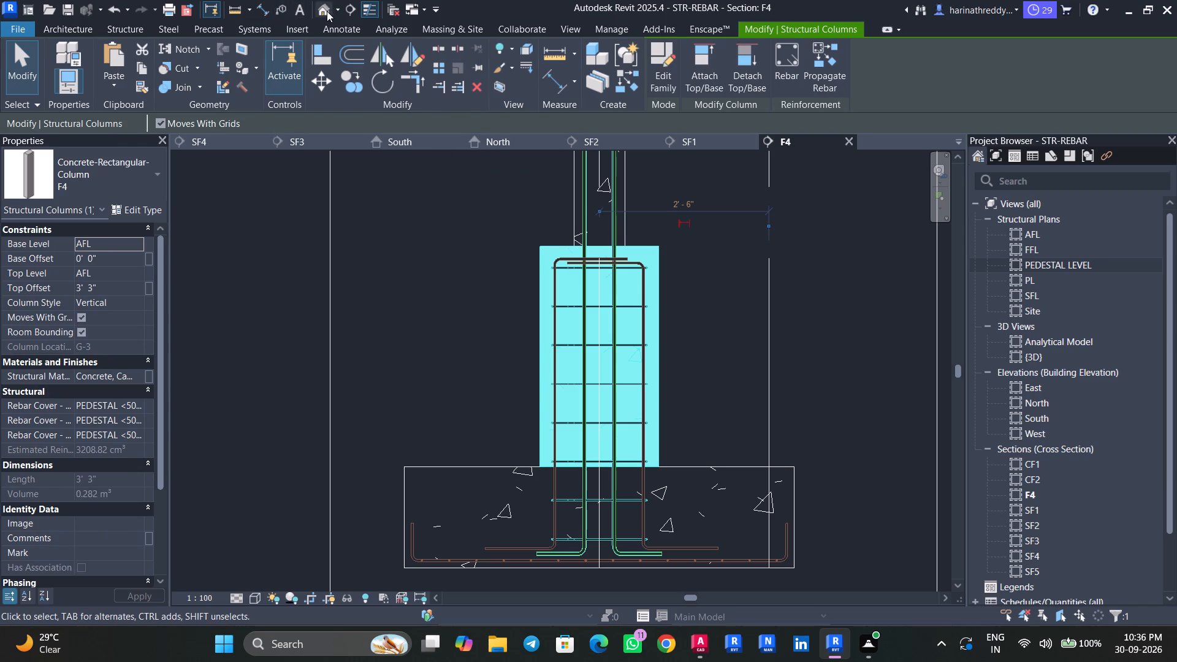
pyautogui.click(327, 11)
pyautogui.scroll(-6, 760, 542)
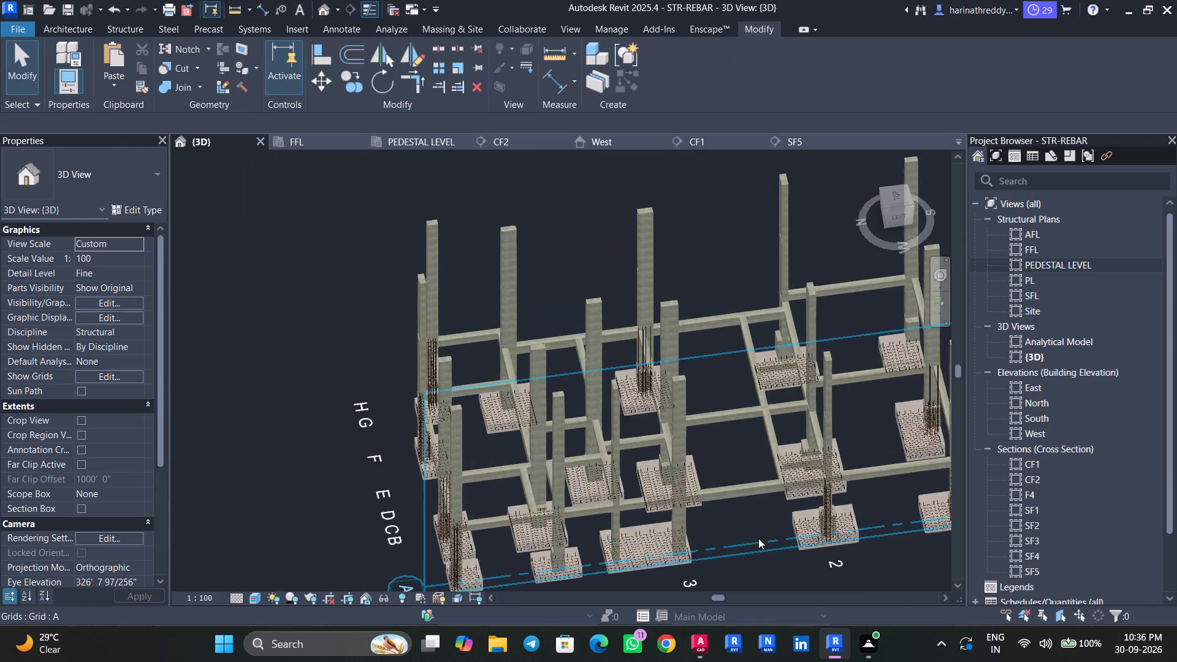
pyautogui.keyDown('shift'); pyautogui.moveTo(381, 540); pyautogui.dragTo(438, 522, button='middle'); pyautogui.keyUp('shift')
pyautogui.scroll(-7, 438, 521)
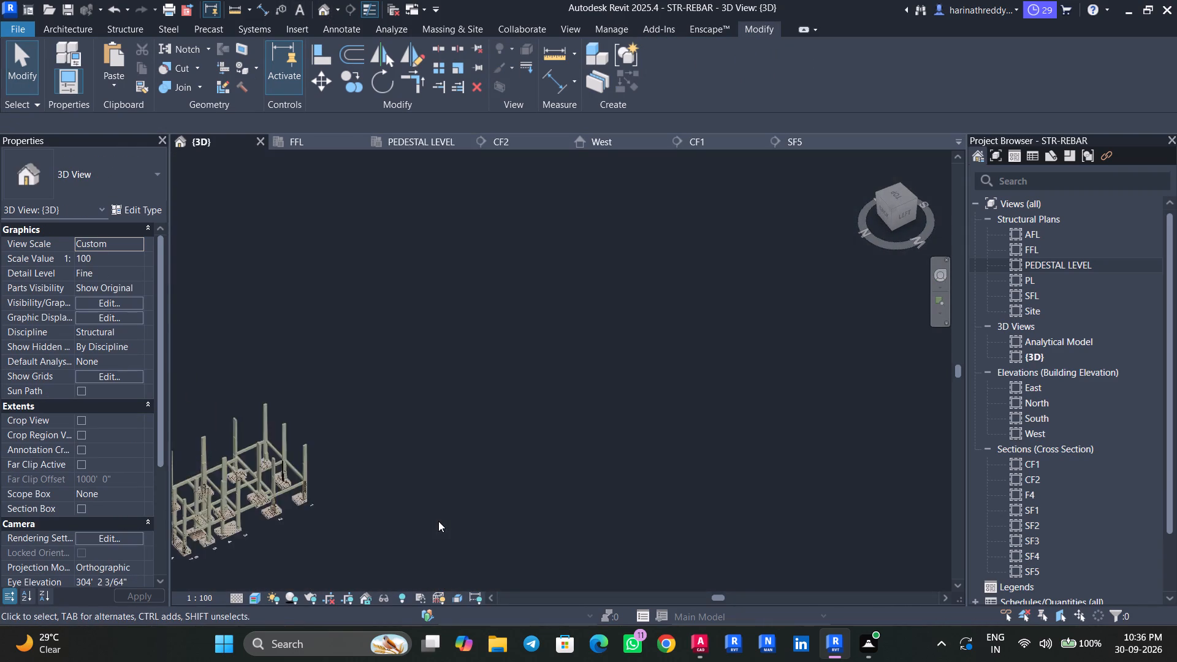
pyautogui.scroll(-3, 438, 521)
pyautogui.moveTo(414, 528); pyautogui.dragTo(598, 446, button='middle')
pyautogui.scroll(11, 467, 439)
pyautogui.scroll(-3, 417, 443)
pyautogui.scroll(6, 417, 443)
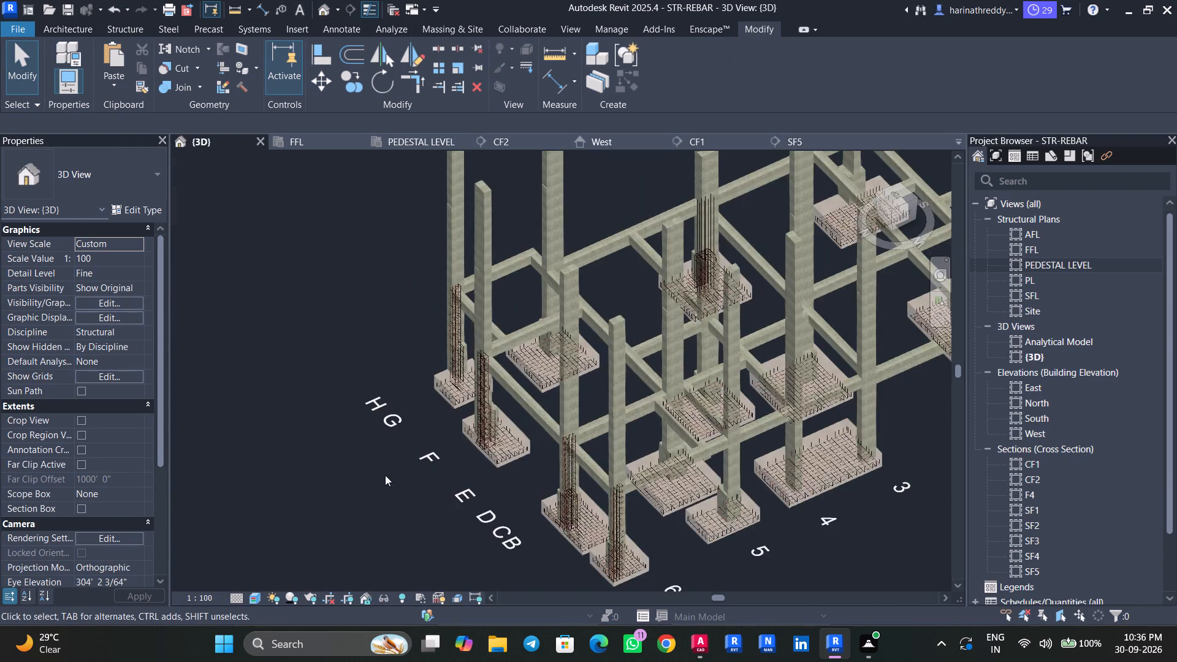
pyautogui.moveTo(385, 475); pyautogui.dragTo(160, 535, button='middle')
pyautogui.moveTo(684, 530); pyautogui.dragTo(455, 584, button='middle')
pyautogui.scroll(1, 454, 584)
pyautogui.scroll(3, 646, 406)
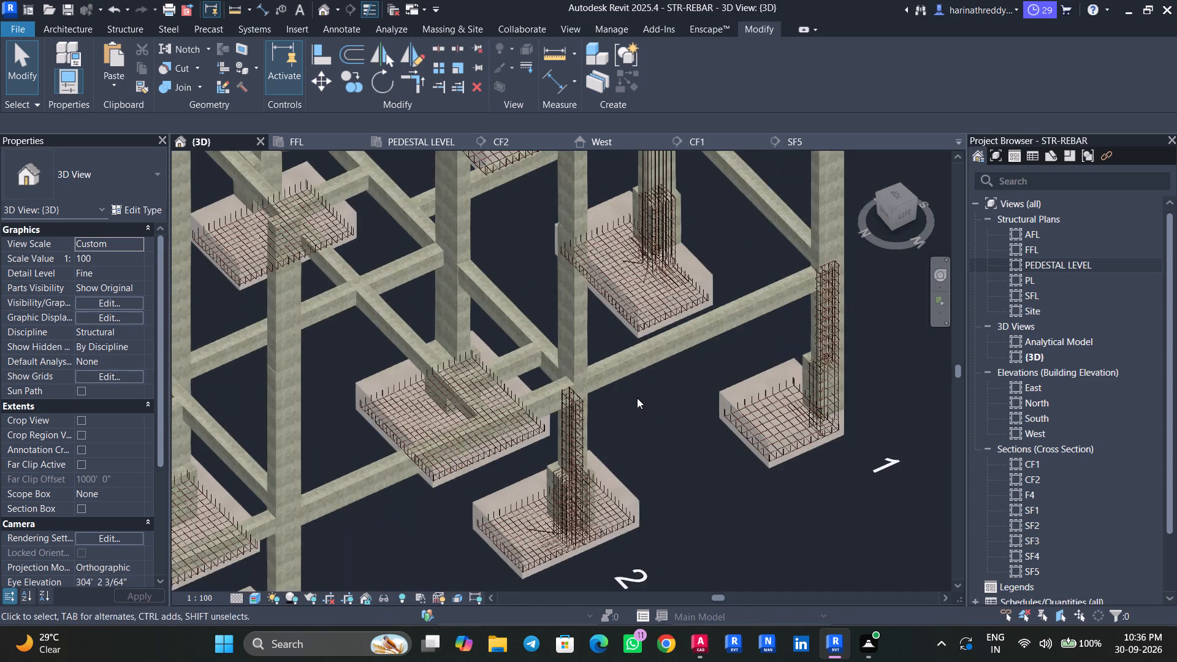
pyautogui.scroll(1, 659, 413)
pyautogui.moveTo(659, 413); pyautogui.dragTo(615, 522, button='middle')
pyautogui.scroll(8, 622, 338)
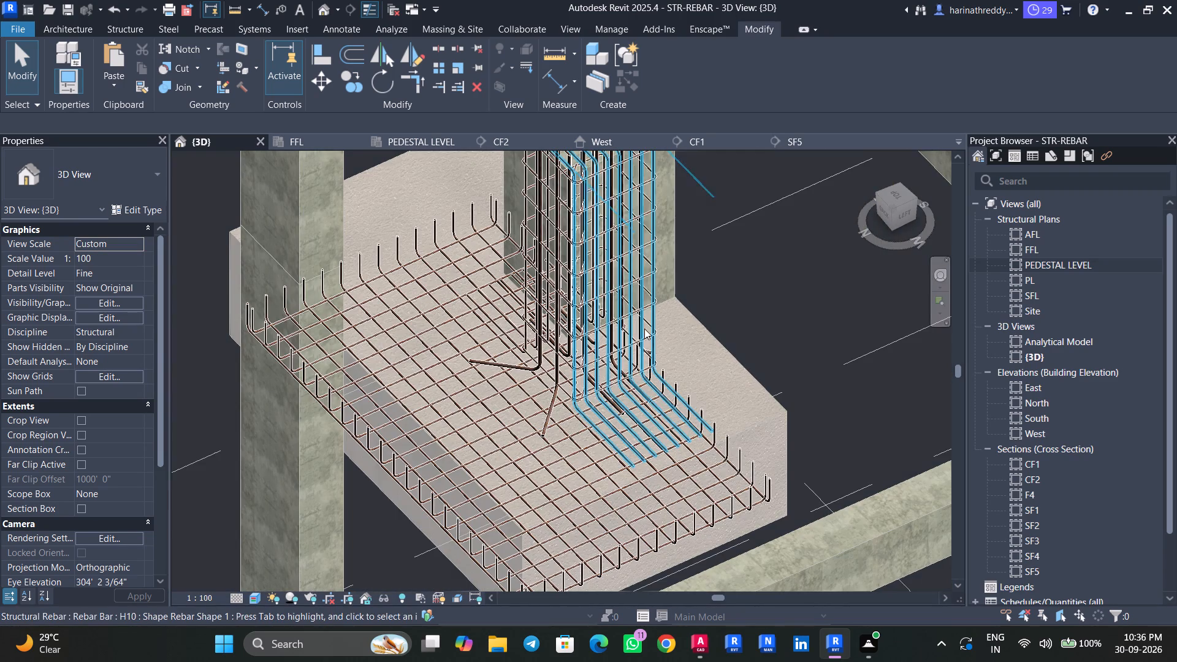
pyautogui.click(634, 246)
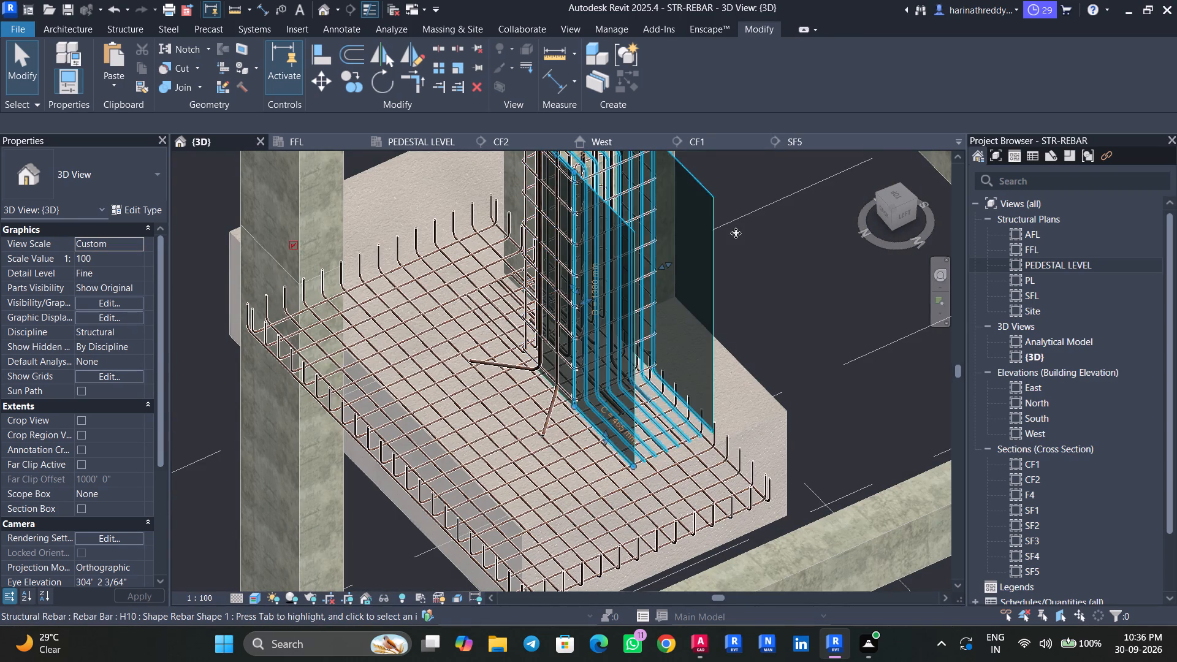
pyautogui.scroll(-6, 739, 240)
pyautogui.keyDown('shift'); pyautogui.moveTo(759, 257); pyautogui.dragTo(516, 304, button='middle'); pyautogui.keyUp('shift')
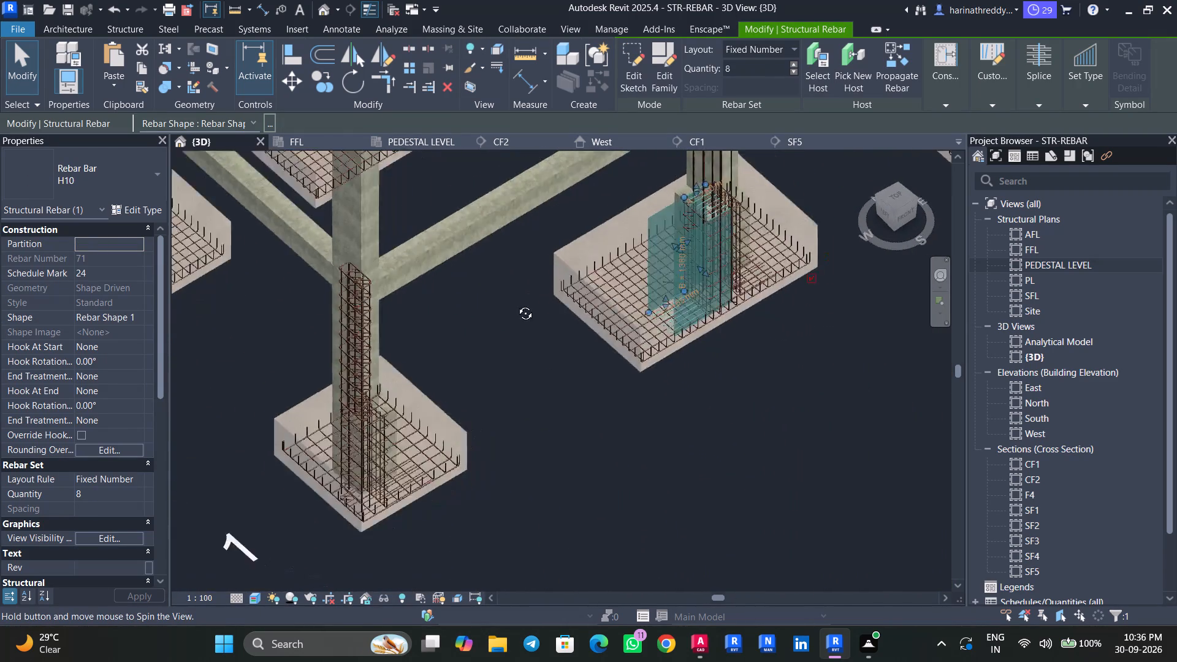
pyautogui.keyDown('shift'); pyautogui.moveTo(516, 304); pyautogui.dragTo(505, 310, button='middle'); pyautogui.keyUp('shift')
pyautogui.scroll(7, 729, 293)
pyautogui.scroll(-1, 742, 322)
pyautogui.scroll(6, 743, 322)
pyautogui.press('Escape')
pyautogui.press('Escape')
pyautogui.scroll(-2, 712, 378)
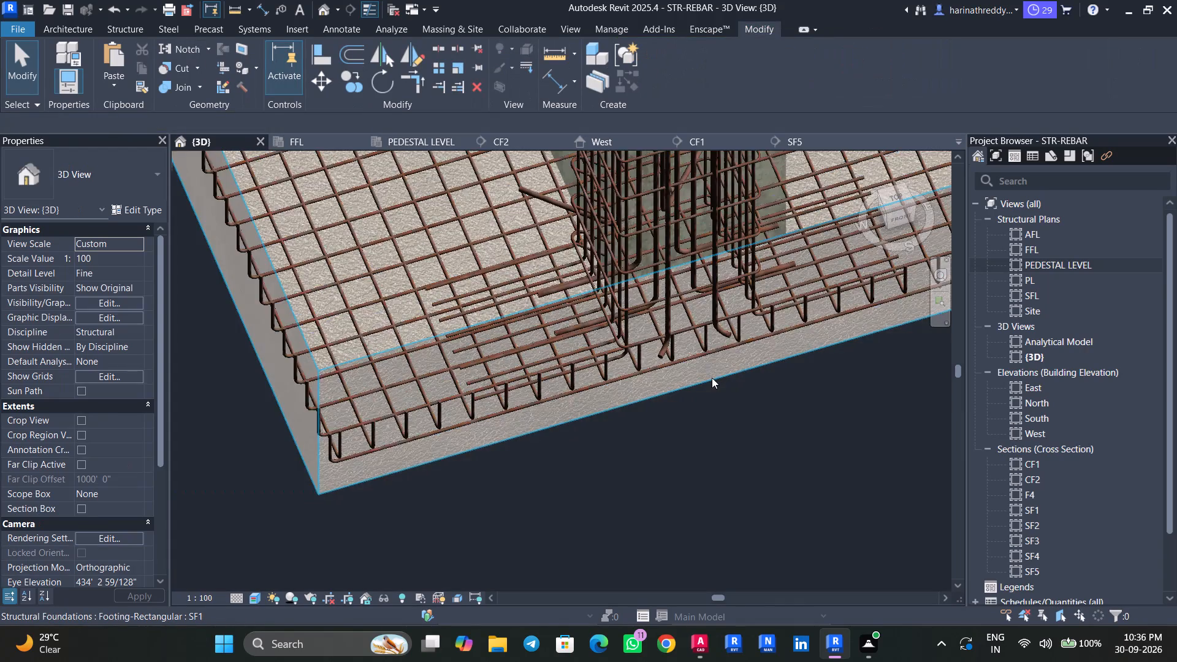
pyautogui.scroll(-13, 712, 378)
pyautogui.scroll(6, 419, 445)
pyautogui.scroll(-1, 383, 455)
pyautogui.scroll(5, 383, 455)
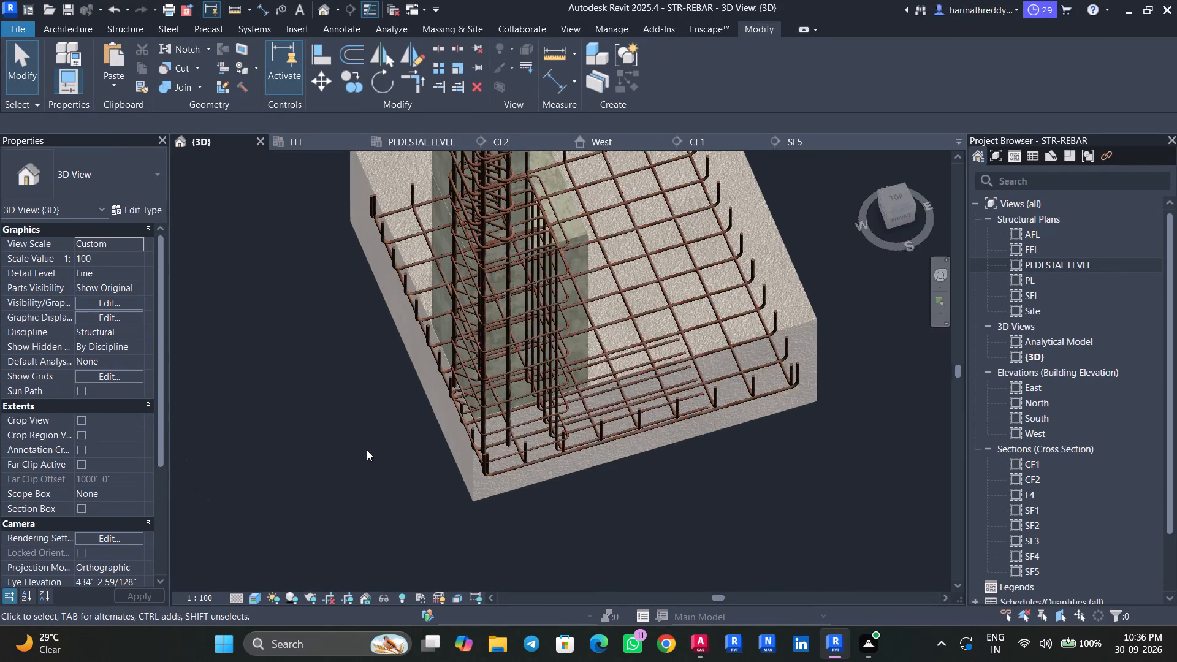
# Survey the column and footing reinforcement across the 3D model from grid 1 to grid 7.
pyautogui.scroll(-13, 388, 435)
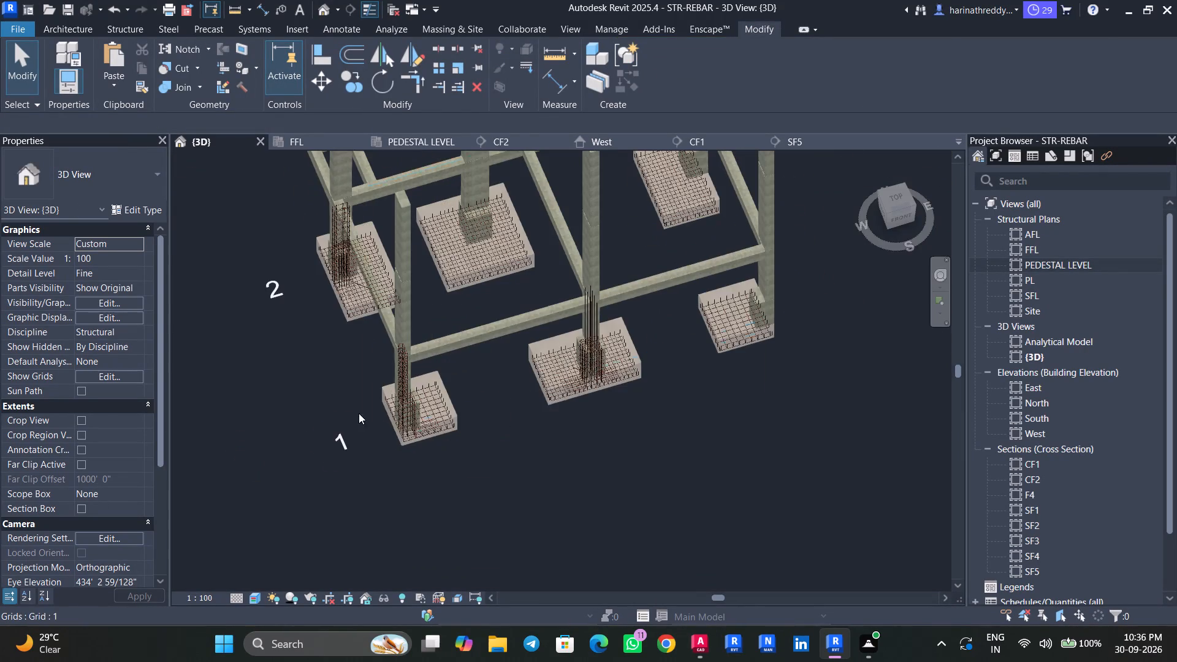
pyautogui.moveTo(368, 421); pyautogui.dragTo(458, 547, button='middle')
pyautogui.scroll(10, 436, 402)
pyautogui.scroll(-1, 350, 441)
pyautogui.moveTo(350, 441); pyautogui.dragTo(546, 596, button='middle')
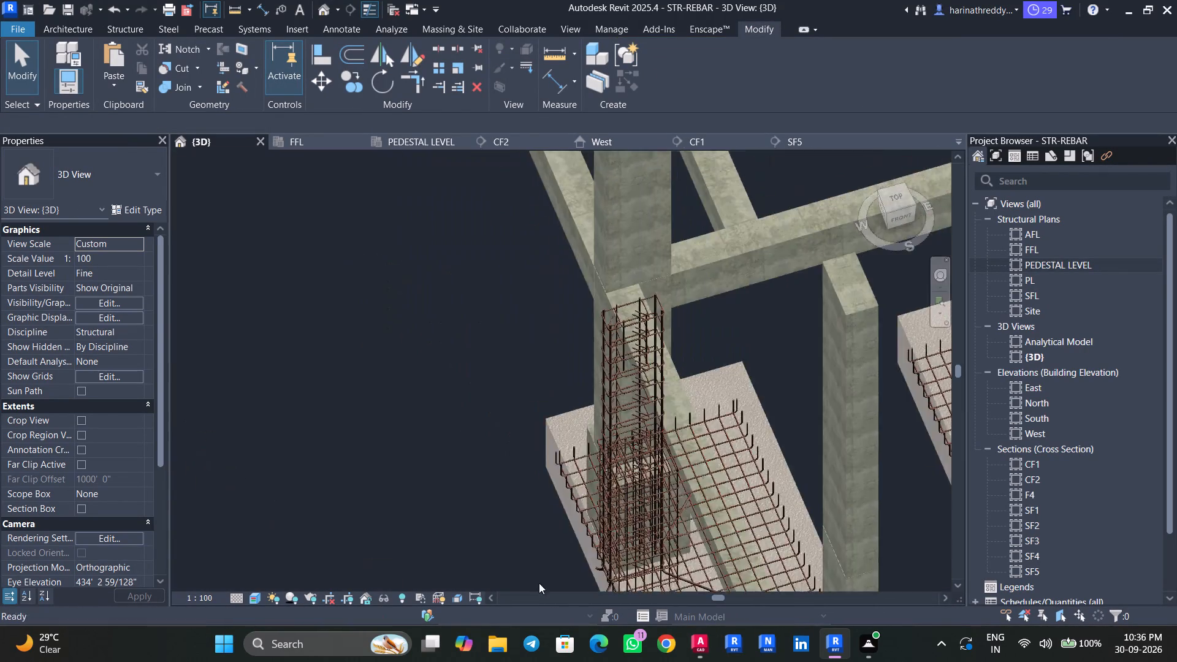
pyautogui.scroll(-4, 533, 561)
pyautogui.moveTo(424, 375); pyautogui.dragTo(474, 604, button='middle')
pyautogui.scroll(-5, 454, 504)
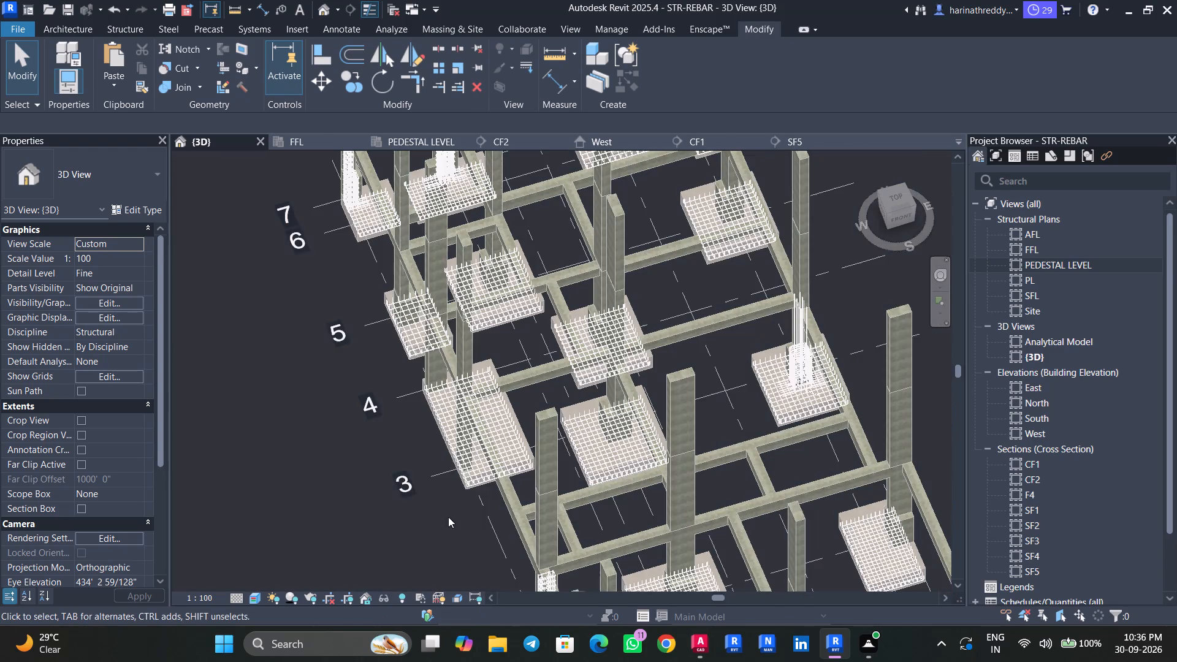
pyautogui.scroll(-4, 402, 519)
pyautogui.scroll(5, 503, 406)
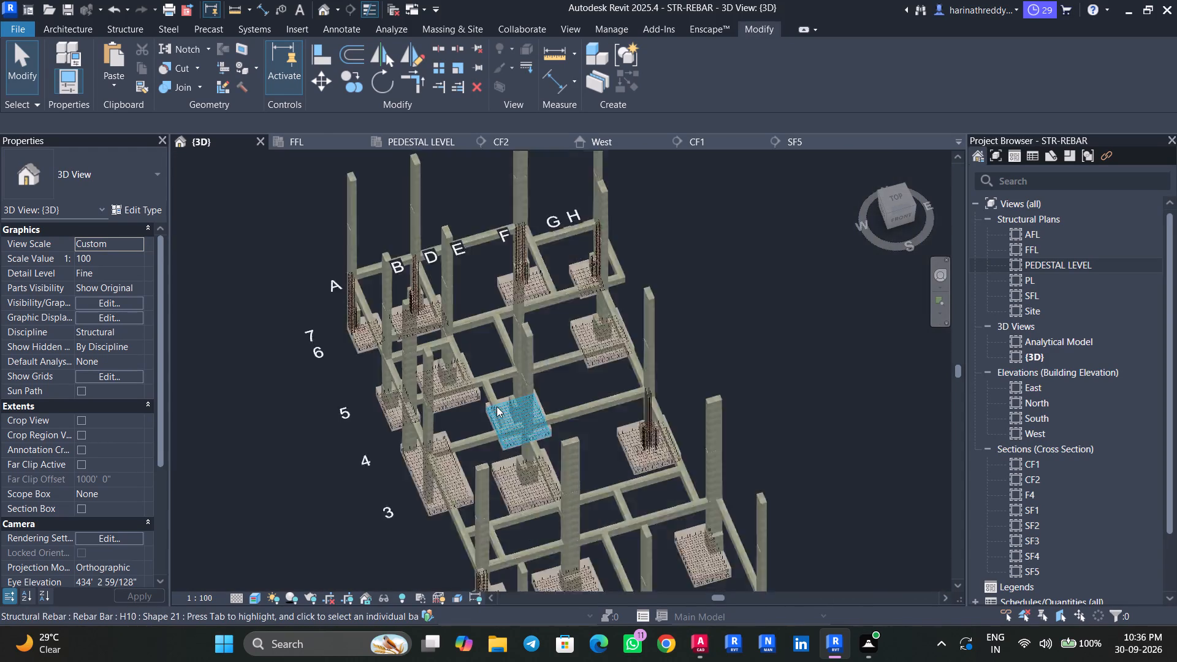
# Check the footing types of two interior footings and of the corner footing with the reinforced column near grid G.
pyautogui.scroll(4, 497, 406)
pyautogui.click(466, 394)
pyautogui.press('Escape')
pyautogui.press('Escape')
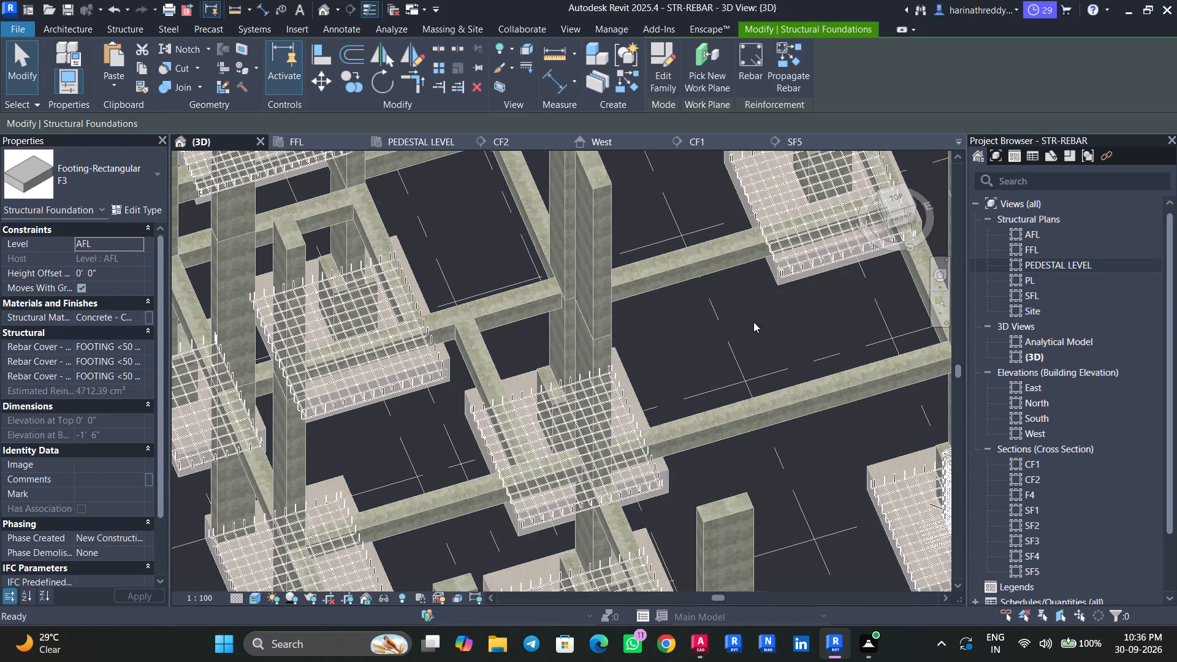
pyautogui.click(774, 288)
pyautogui.moveTo(771, 306); pyautogui.dragTo(686, 416, button='middle')
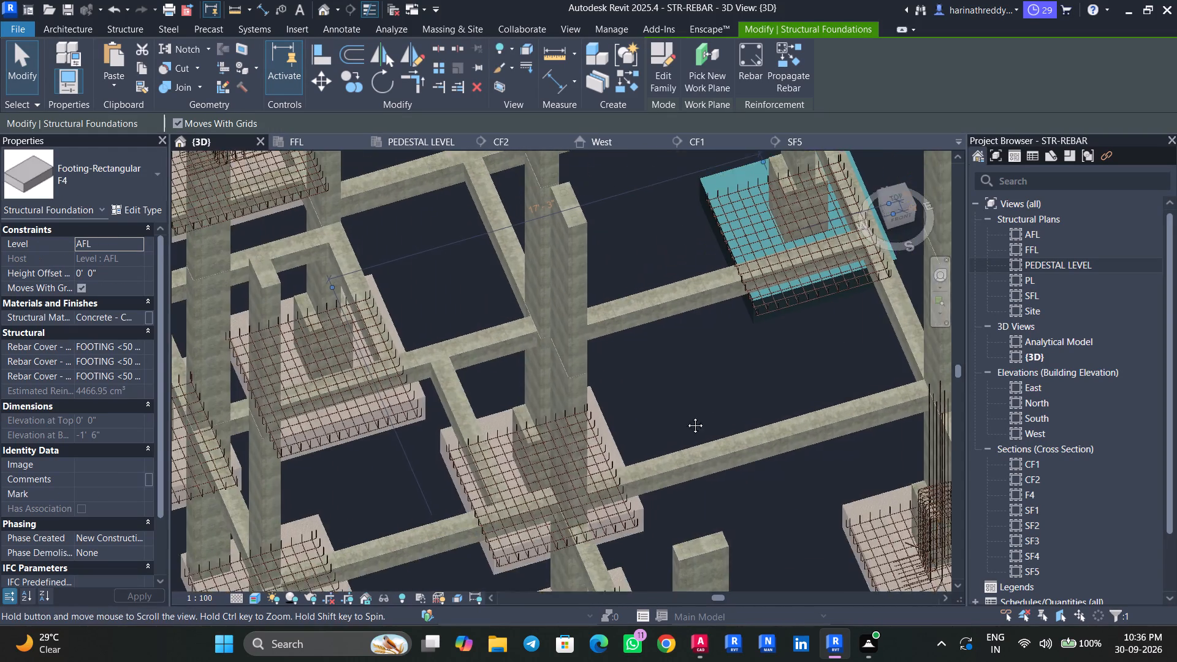
pyautogui.moveTo(686, 416); pyautogui.dragTo(623, 479, button='middle')
pyautogui.scroll(9, 679, 335)
pyautogui.scroll(-8, 674, 337)
pyautogui.moveTo(655, 322); pyautogui.dragTo(696, 507, button='middle')
pyautogui.press('Escape')
pyautogui.press('Escape')
pyautogui.click(609, 300)
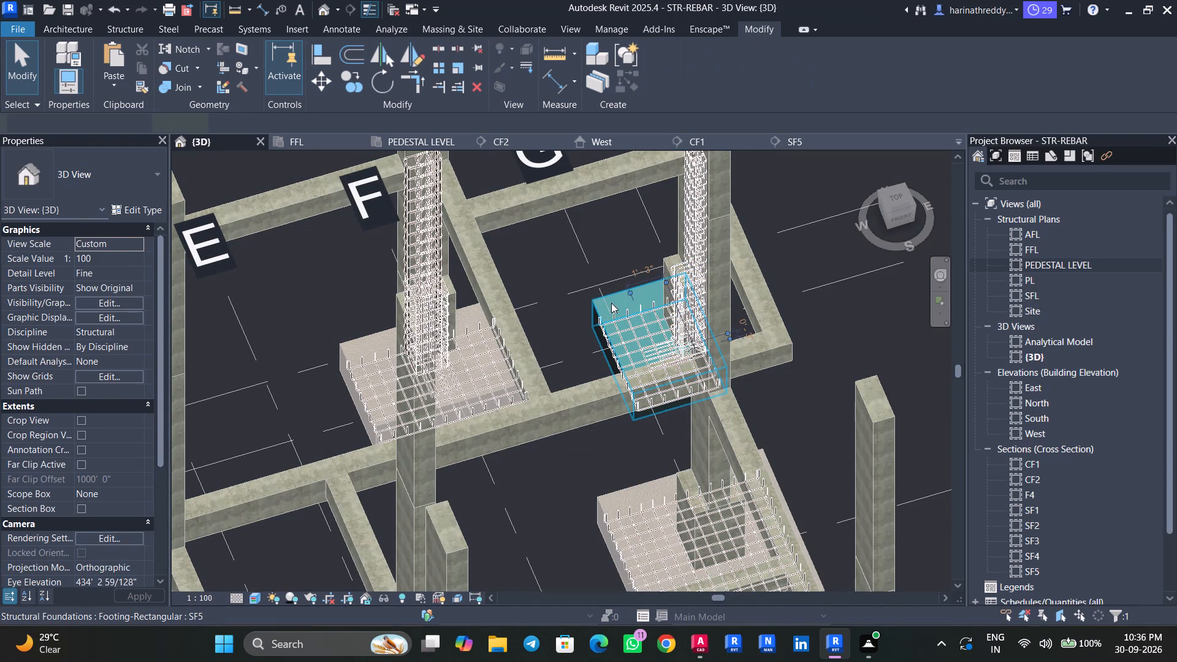
pyautogui.press('Escape')
pyautogui.press('Escape')
# Find the footing at grids G and 3 that already has pedestal rebar and check its type.
pyautogui.moveTo(612, 495); pyautogui.dragTo(590, 416, button='middle')
pyautogui.moveTo(674, 541); pyautogui.dragTo(654, 438, button='middle')
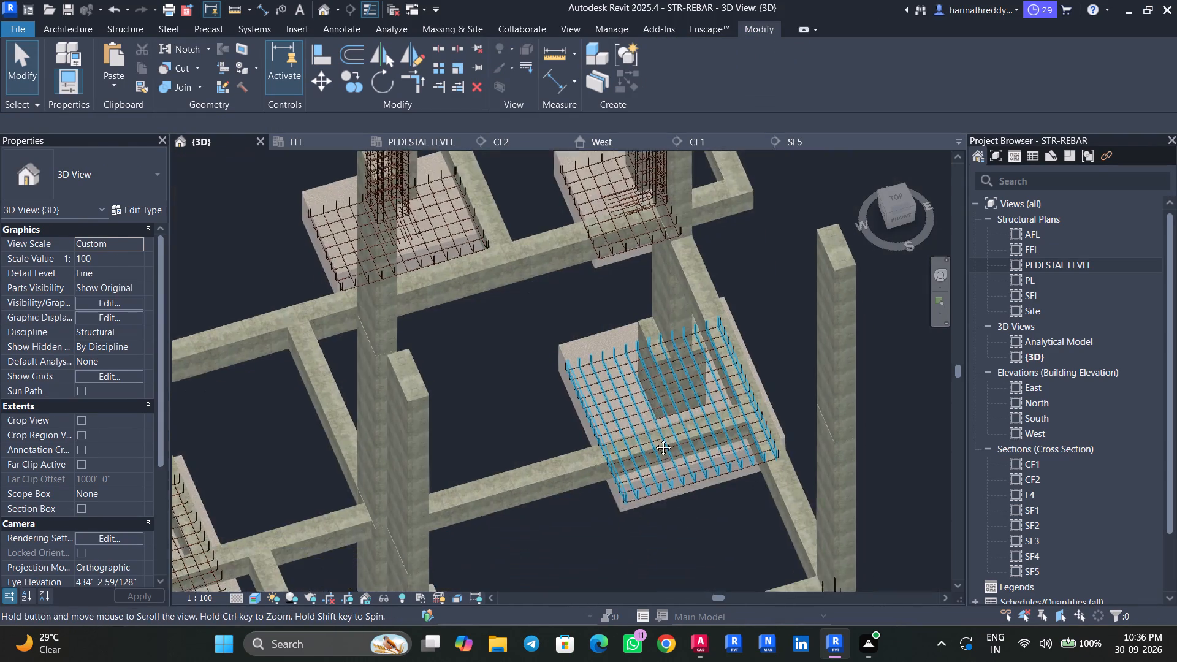
pyautogui.moveTo(654, 438); pyautogui.dragTo(653, 430, button='middle')
pyautogui.moveTo(672, 538); pyautogui.dragTo(682, 376, button='middle')
pyautogui.scroll(1, 730, 493)
pyautogui.moveTo(729, 490); pyautogui.dragTo(708, 441, button='middle')
pyautogui.click(724, 467)
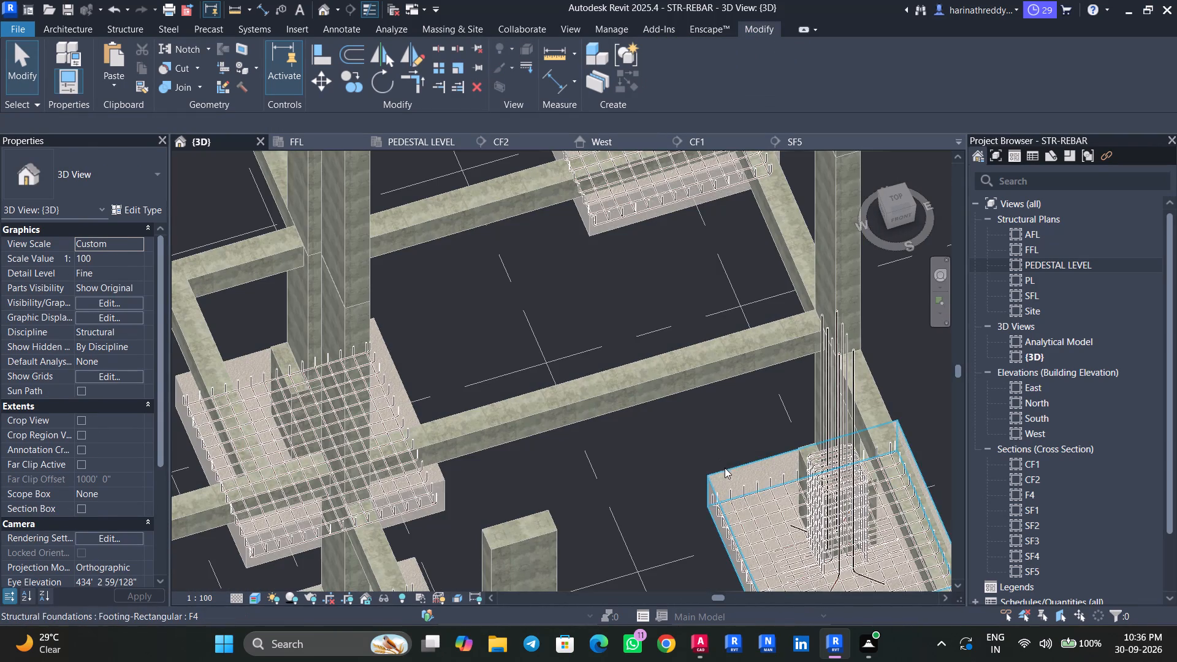
pyautogui.moveTo(707, 544); pyautogui.dragTo(652, 468, button='middle')
pyautogui.scroll(6, 785, 471)
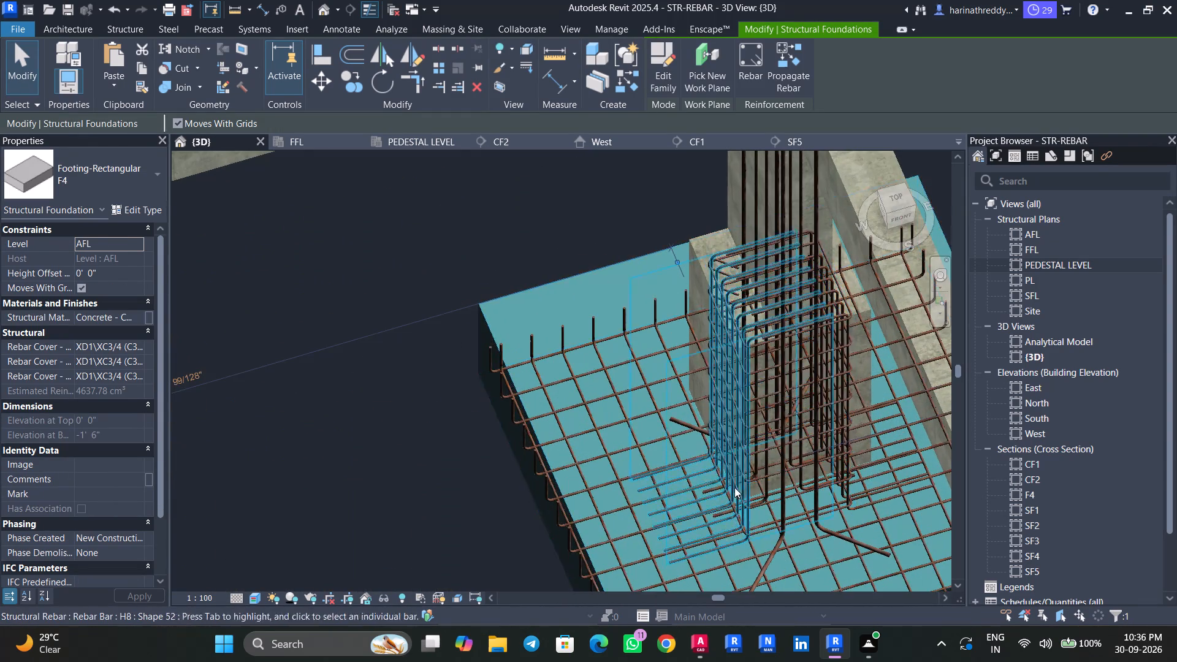
pyautogui.moveTo(734, 487); pyautogui.dragTo(639, 622, button='middle')
pyautogui.press('Escape')
pyautogui.press('Escape')
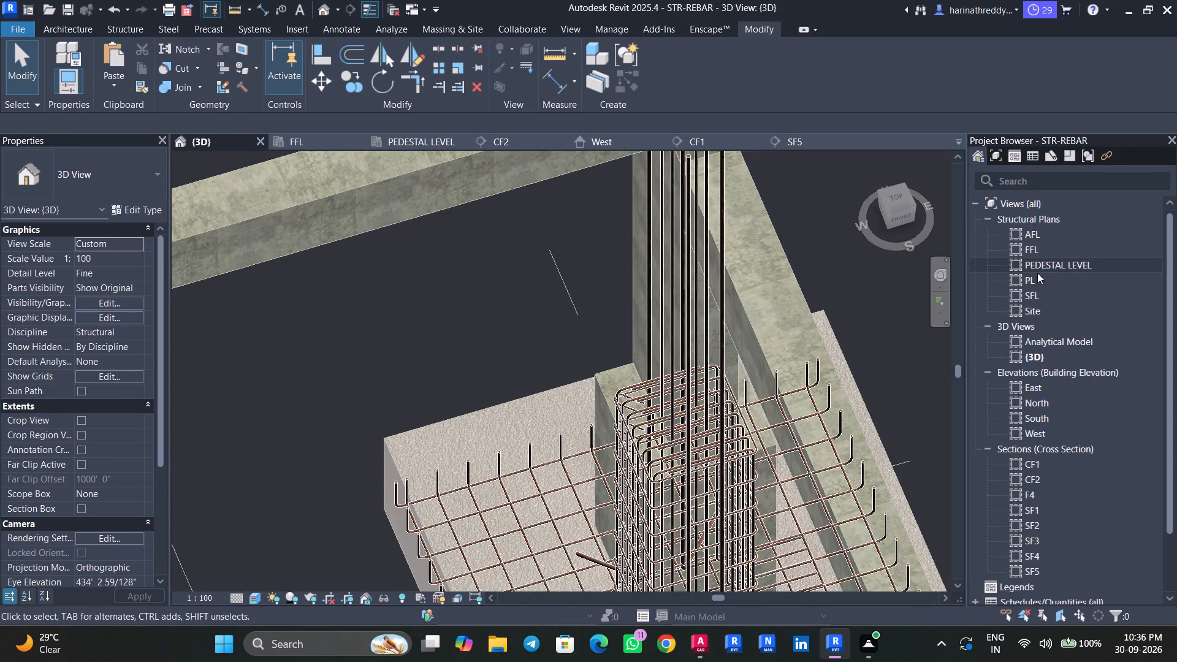
# Examine the vertical bars and pedestal ties at grid G-3 from another angle and select the column above to identify its type.
pyautogui.press('Escape')
pyautogui.scroll(4, 631, 234)
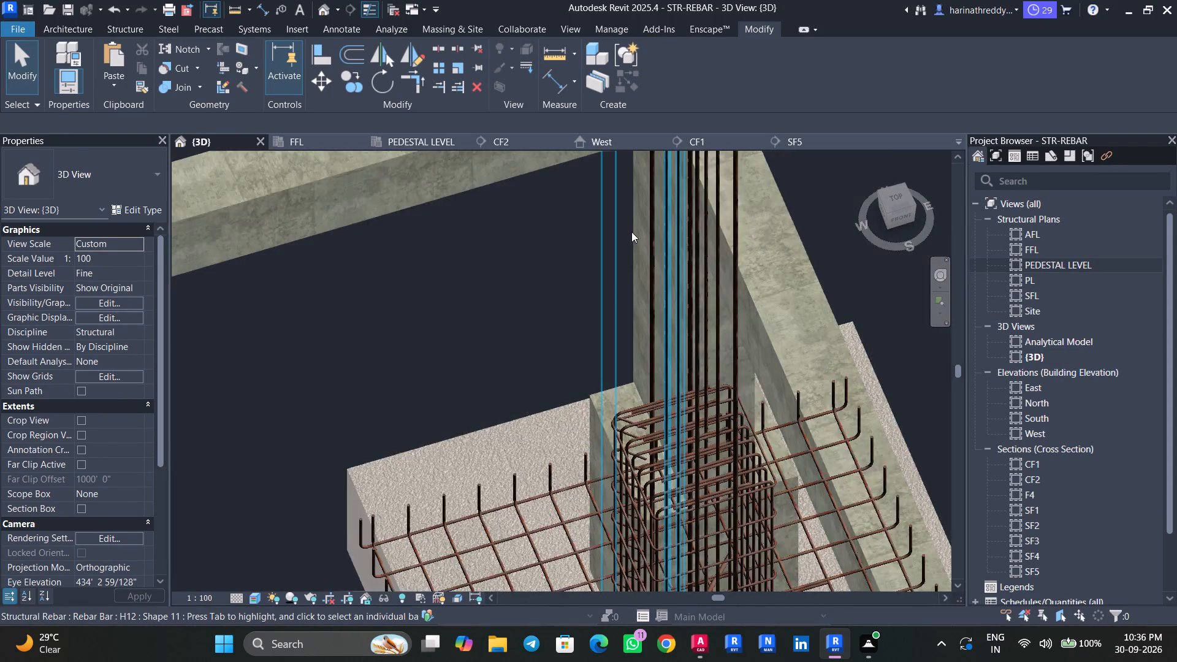
pyautogui.scroll(1, 631, 232)
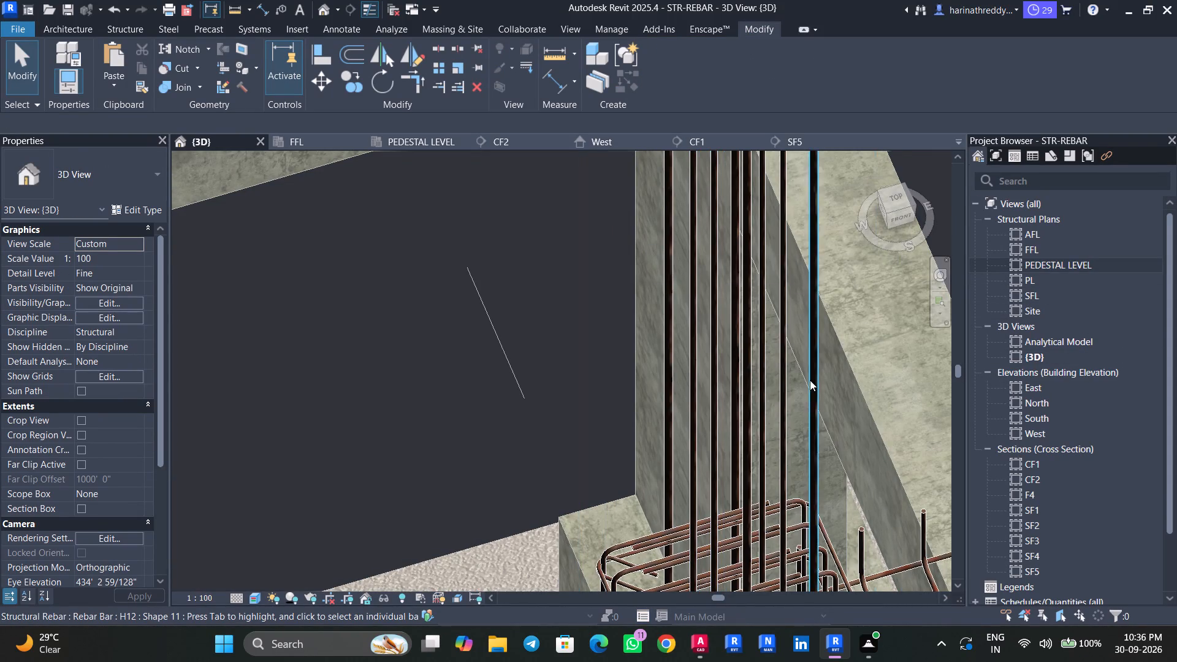
pyautogui.scroll(-8, 778, 381)
pyautogui.scroll(-3, 913, 381)
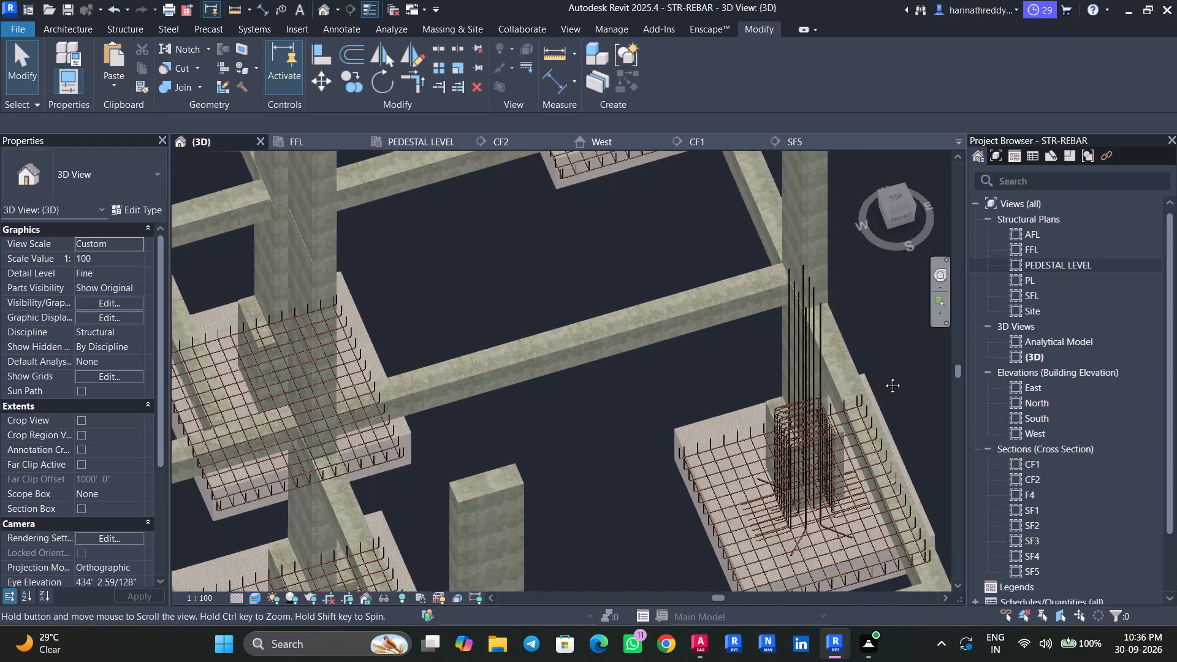
pyautogui.keyDown('shift'); pyautogui.moveTo(887, 374); pyautogui.dragTo(828, 319, button='middle'); pyautogui.keyUp('shift')
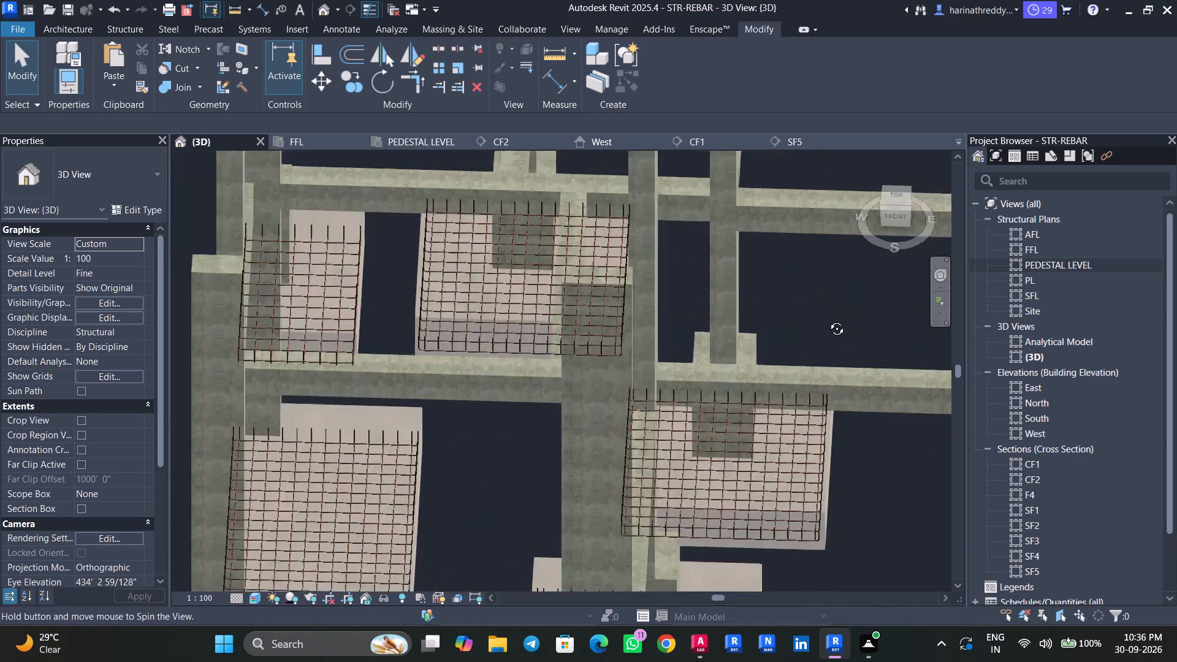
pyautogui.keyDown('shift'); pyautogui.moveTo(828, 319); pyautogui.dragTo(823, 318, button='middle'); pyautogui.keyUp('shift')
pyautogui.moveTo(913, 534); pyautogui.dragTo(587, 354, button='middle')
pyautogui.keyDown('shift'); pyautogui.moveTo(815, 419); pyautogui.dragTo(785, 399, button='middle'); pyautogui.keyUp('shift')
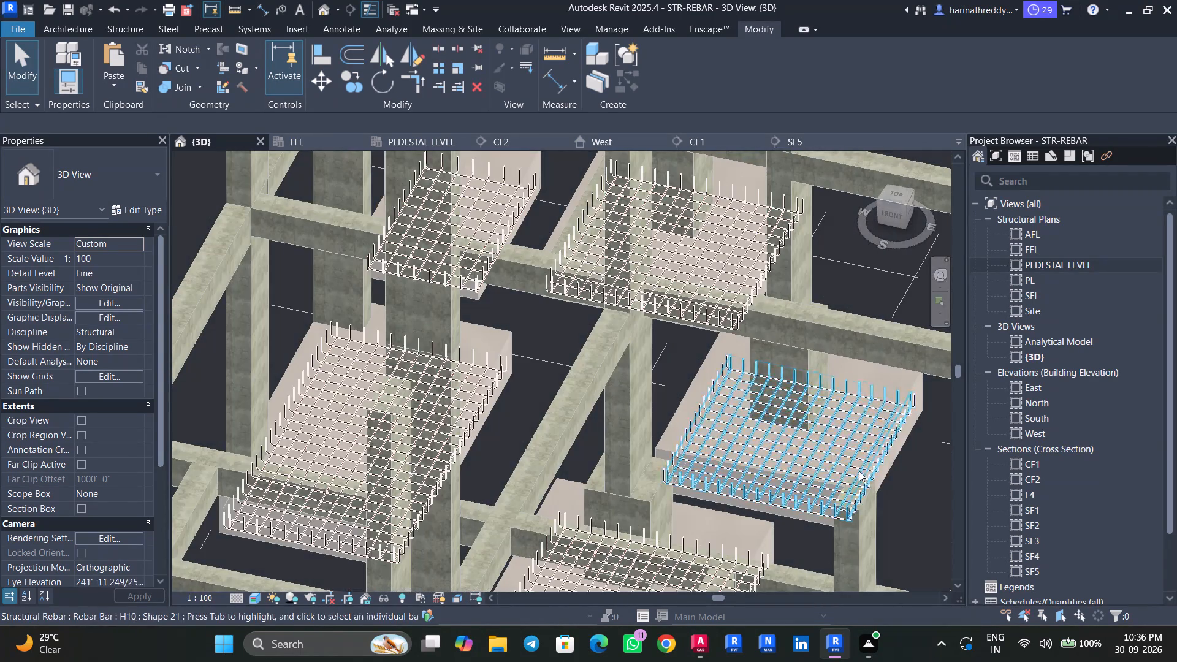
pyautogui.moveTo(899, 491); pyautogui.dragTo(462, 221, button='middle')
pyautogui.scroll(3, 672, 241)
pyautogui.scroll(-1, 672, 241)
pyautogui.scroll(7, 672, 241)
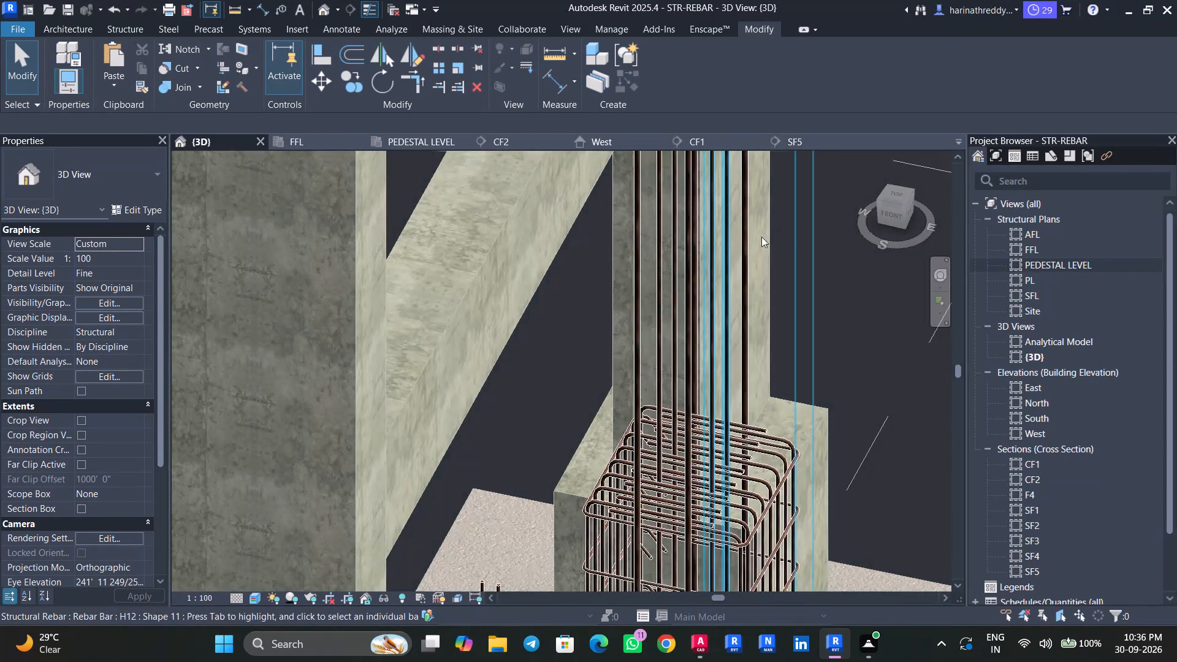
pyautogui.press('Tab')
pyautogui.press('Tab')
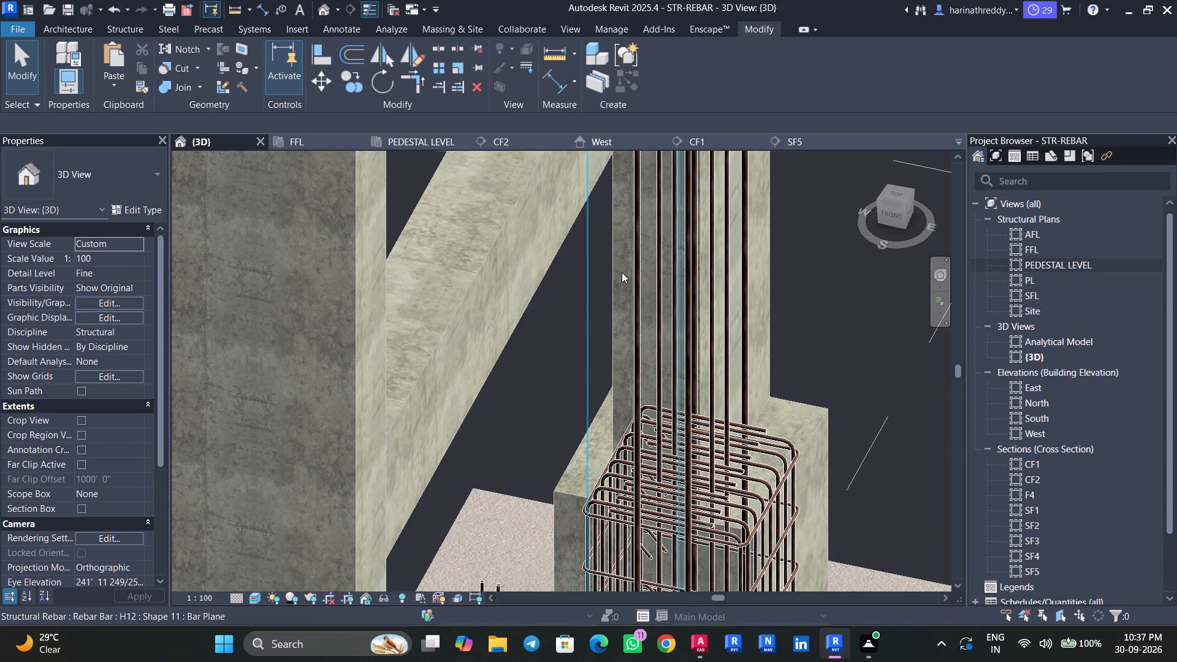
pyautogui.press('Tab')
pyautogui.click(620, 272)
pyautogui.scroll(-9, 620, 272)
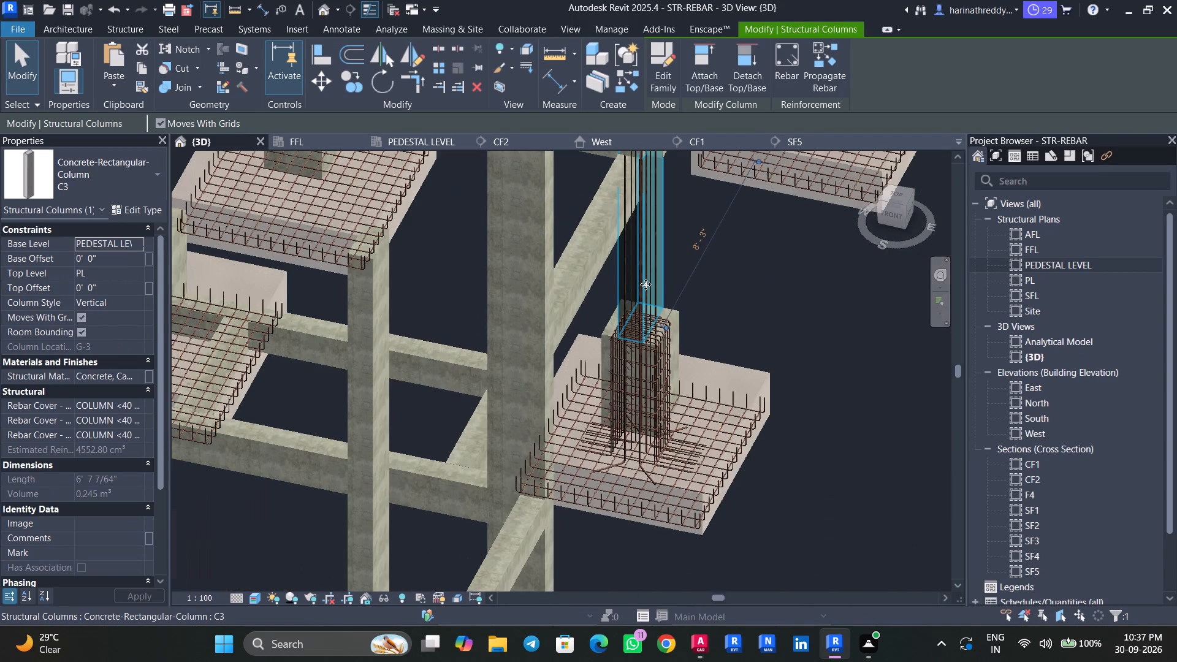
# In the PEDESTAL LEVEL structural plan, locate the C3 column at grid G-3 with its starter bars.
pyautogui.click(406, 136)
pyautogui.scroll(-6, 471, 287)
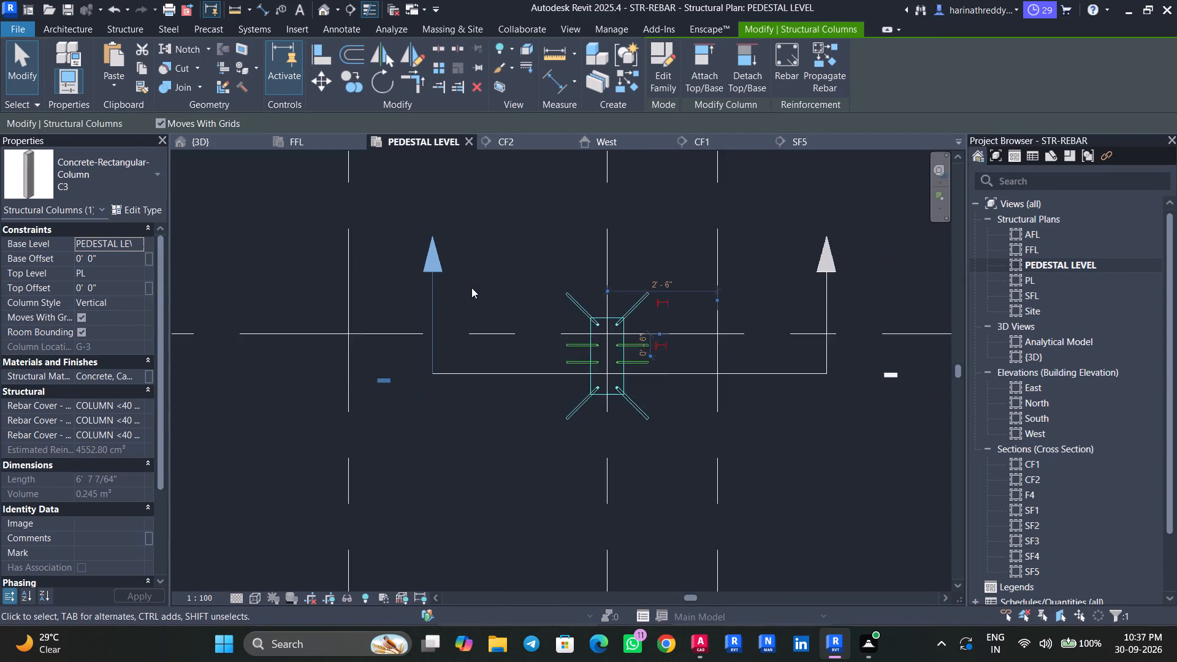
pyautogui.scroll(-12, 471, 287)
pyautogui.scroll(12, 497, 293)
pyautogui.moveTo(428, 330); pyautogui.dragTo(655, 351, button='middle')
pyautogui.moveTo(482, 359); pyautogui.dragTo(746, 334, button='middle')
pyautogui.scroll(-9, 651, 352)
pyautogui.scroll(5, 564, 443)
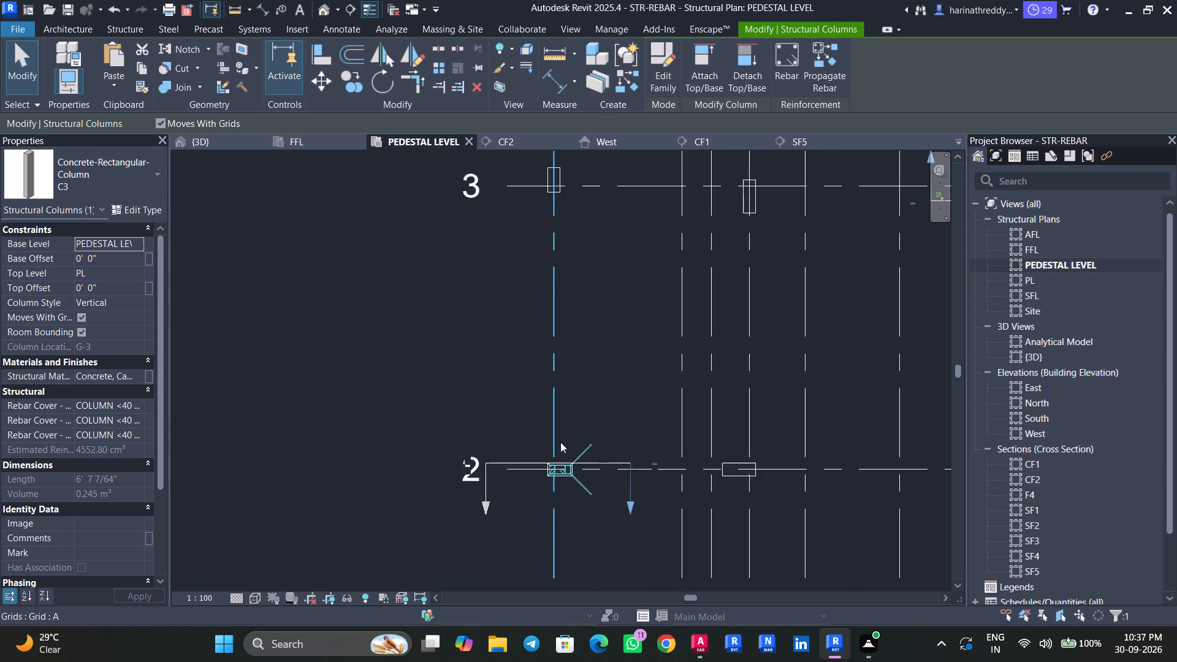
pyautogui.scroll(4, 560, 442)
pyautogui.scroll(-1, 559, 449)
pyautogui.scroll(6, 554, 470)
pyautogui.moveTo(634, 406); pyautogui.dragTo(94, 527, button='middle')
pyautogui.moveTo(412, 401); pyautogui.dragTo(0, 630, button='middle')
pyautogui.moveTo(307, 514); pyautogui.dragTo(9, 650, button='middle')
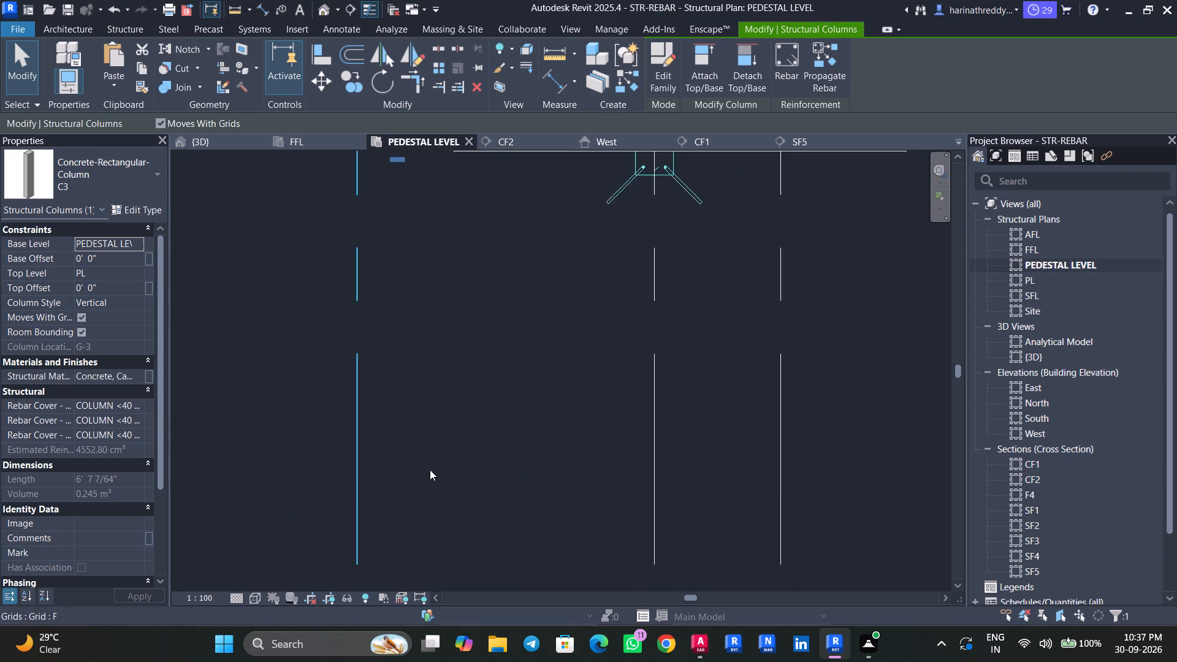
pyautogui.scroll(-3, 443, 462)
pyautogui.moveTo(501, 381); pyautogui.dragTo(437, 536, button='middle')
pyautogui.scroll(1, 508, 427)
pyautogui.scroll(-1, 508, 427)
pyautogui.scroll(7, 507, 425)
pyautogui.press('Escape')
pyautogui.press('Escape')
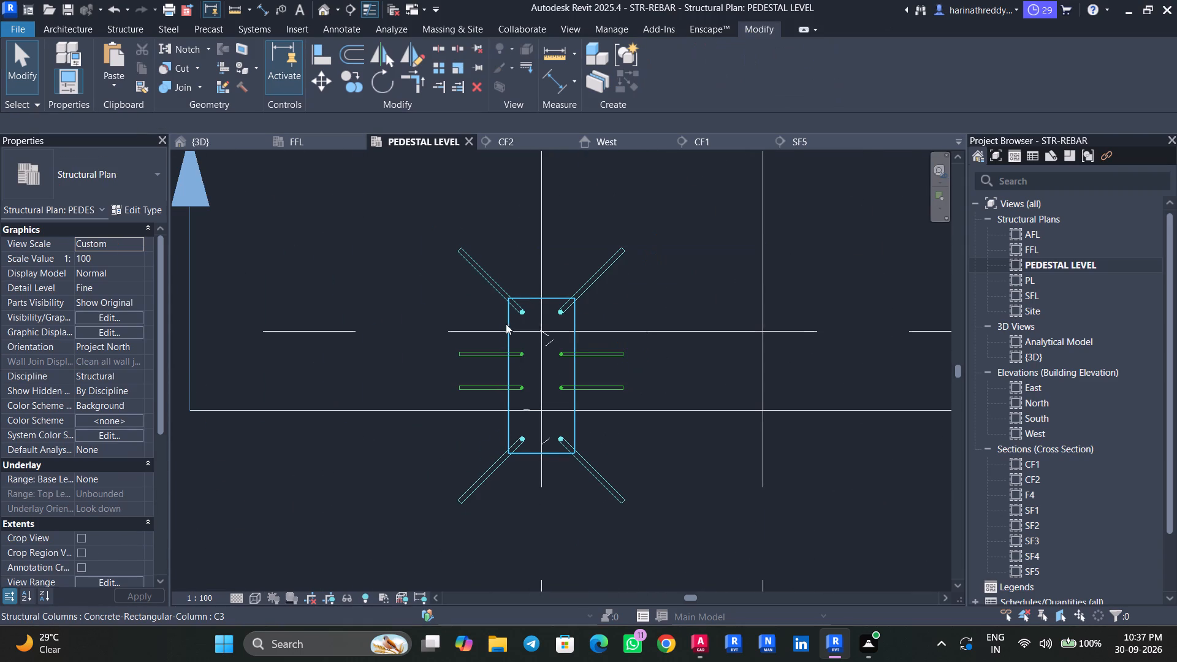
# Place two H8 shape 52 ties in the G-3 C3 column, parallel to the work plane, with hooks at opposite ends.
pyautogui.click(508, 322)
pyautogui.click(797, 72)
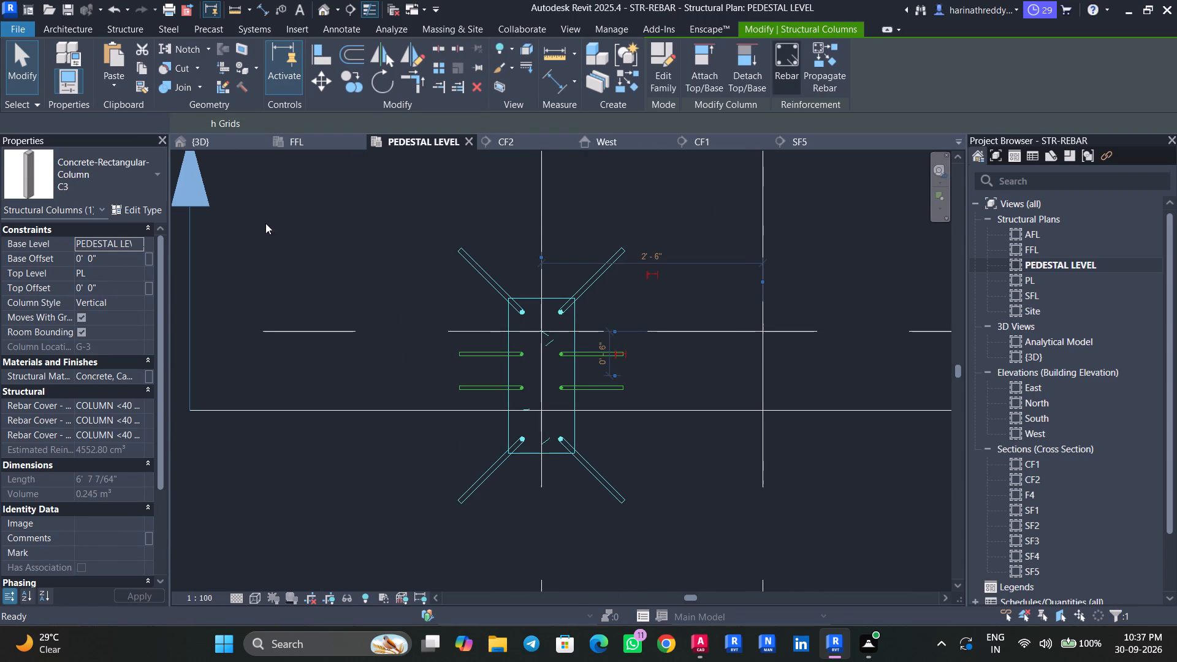
pyautogui.scroll(-2, 812, 430)
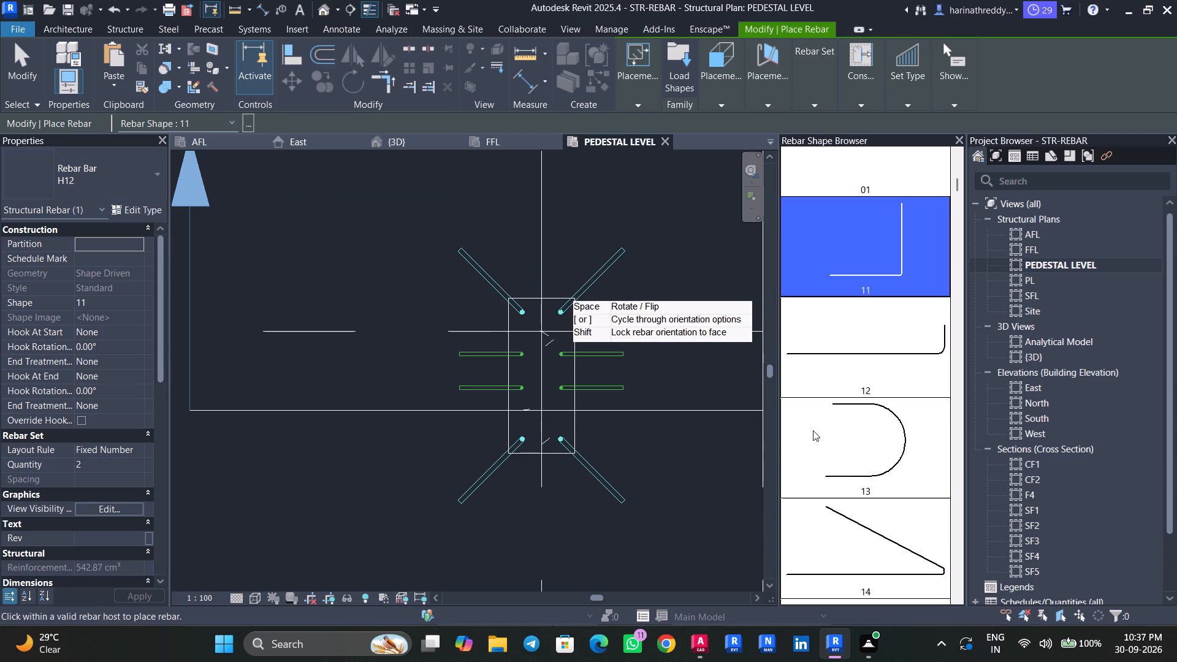
pyautogui.scroll(-9, 813, 430)
pyautogui.click(23, 157)
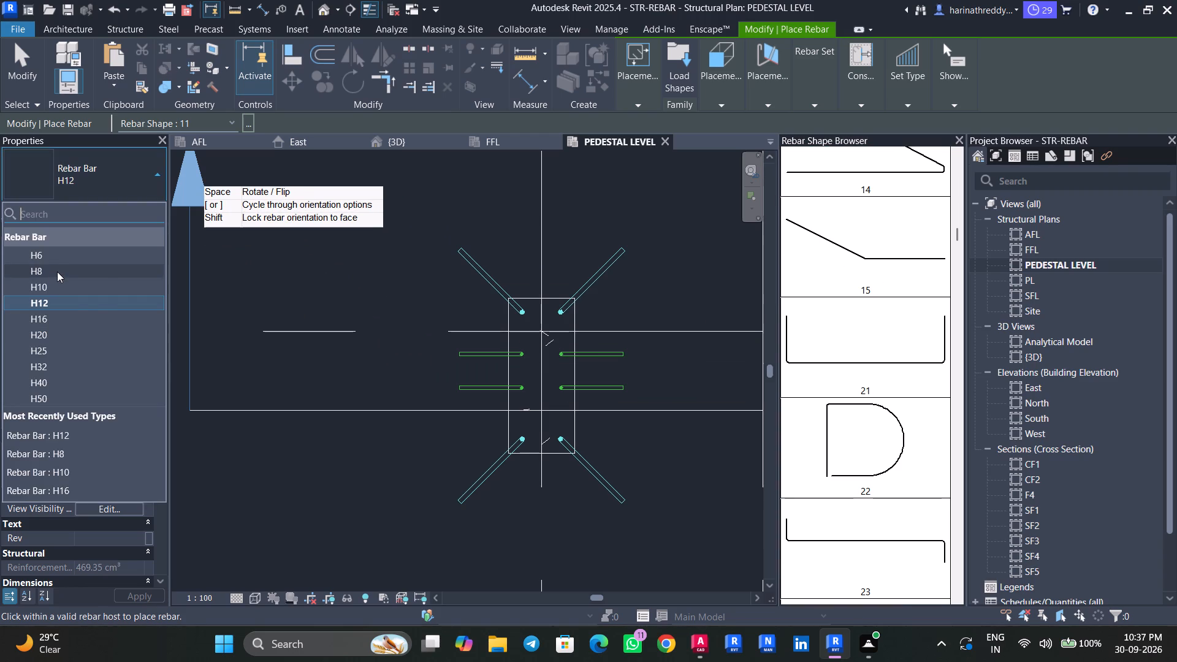
pyautogui.click(57, 272)
pyautogui.scroll(-7, 853, 382)
pyautogui.scroll(1, 854, 382)
pyautogui.scroll(-4, 854, 382)
pyautogui.scroll(1, 854, 382)
pyautogui.scroll(-4, 854, 382)
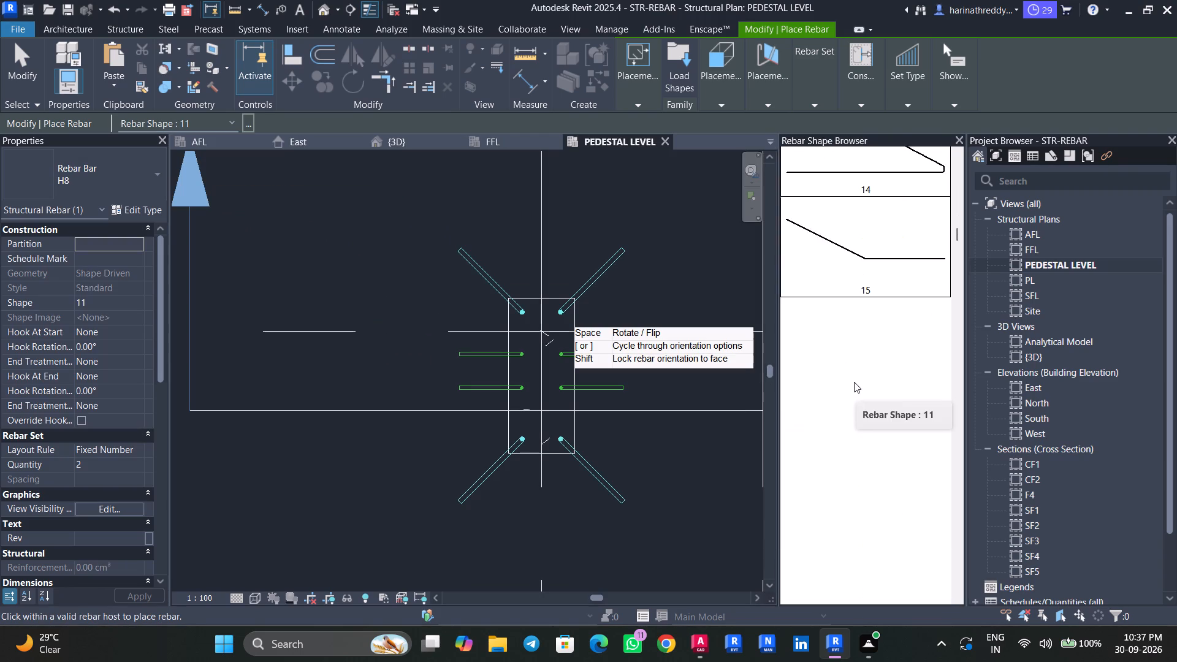
pyautogui.scroll(-12, 854, 382)
pyautogui.scroll(1, 853, 382)
pyautogui.scroll(-20, 853, 382)
pyautogui.scroll(-3, 853, 382)
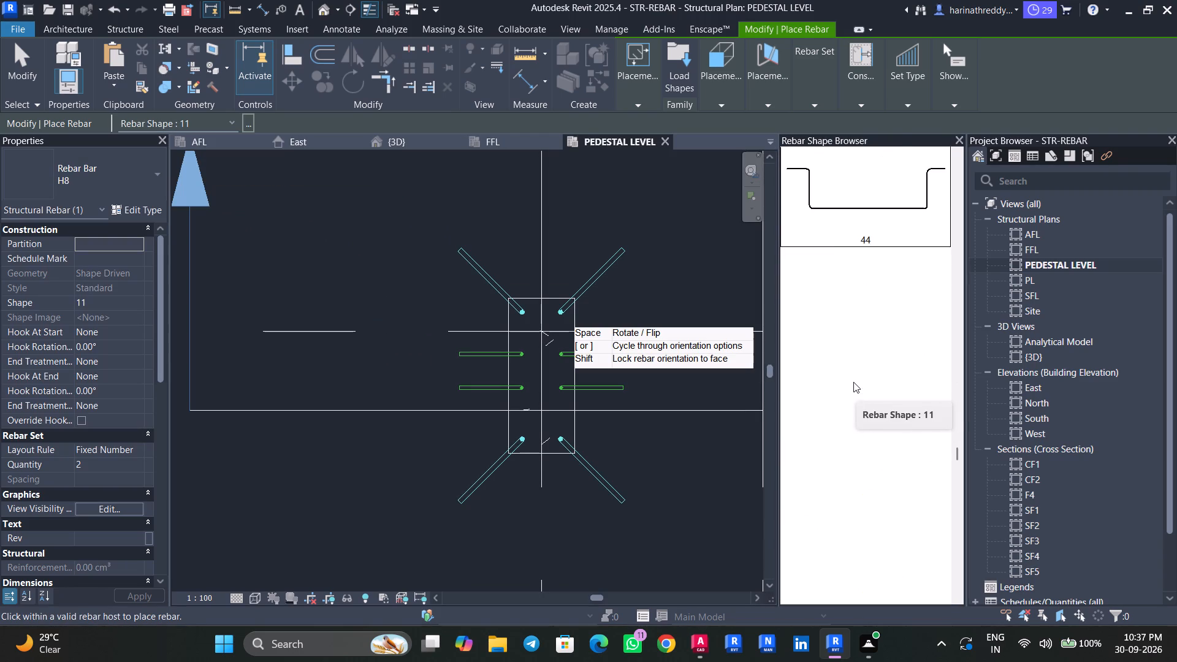
pyautogui.scroll(-4, 851, 413)
pyautogui.click(861, 443)
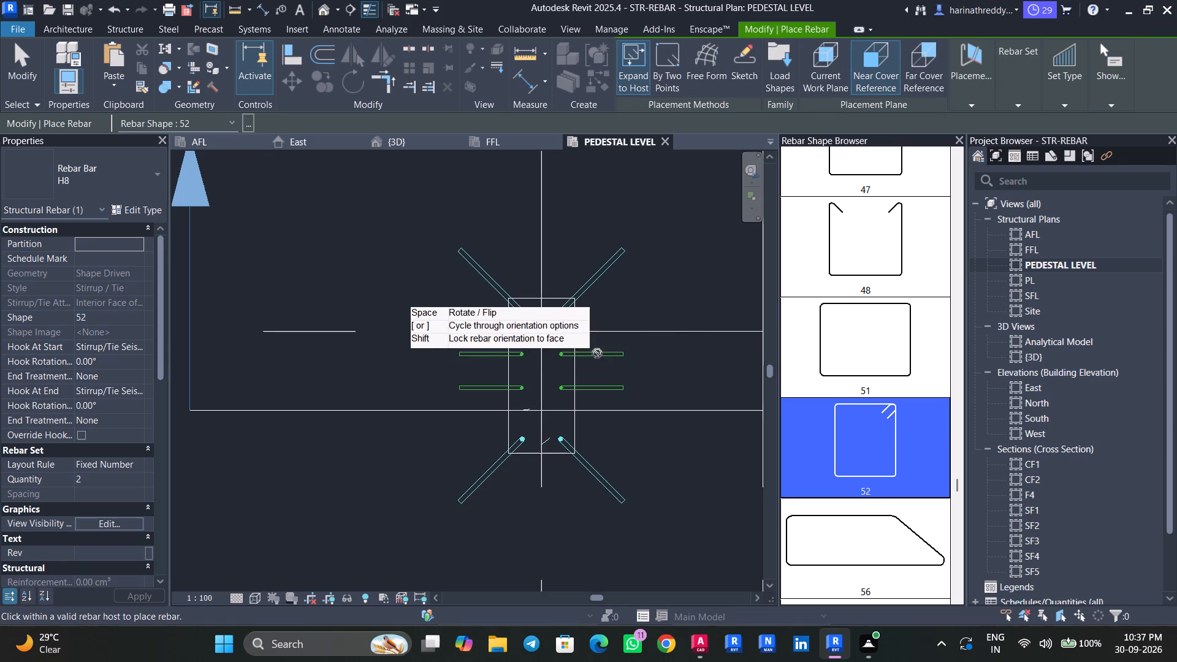
pyautogui.scroll(4, 538, 334)
pyautogui.scroll(-1, 538, 334)
pyautogui.scroll(5, 507, 318)
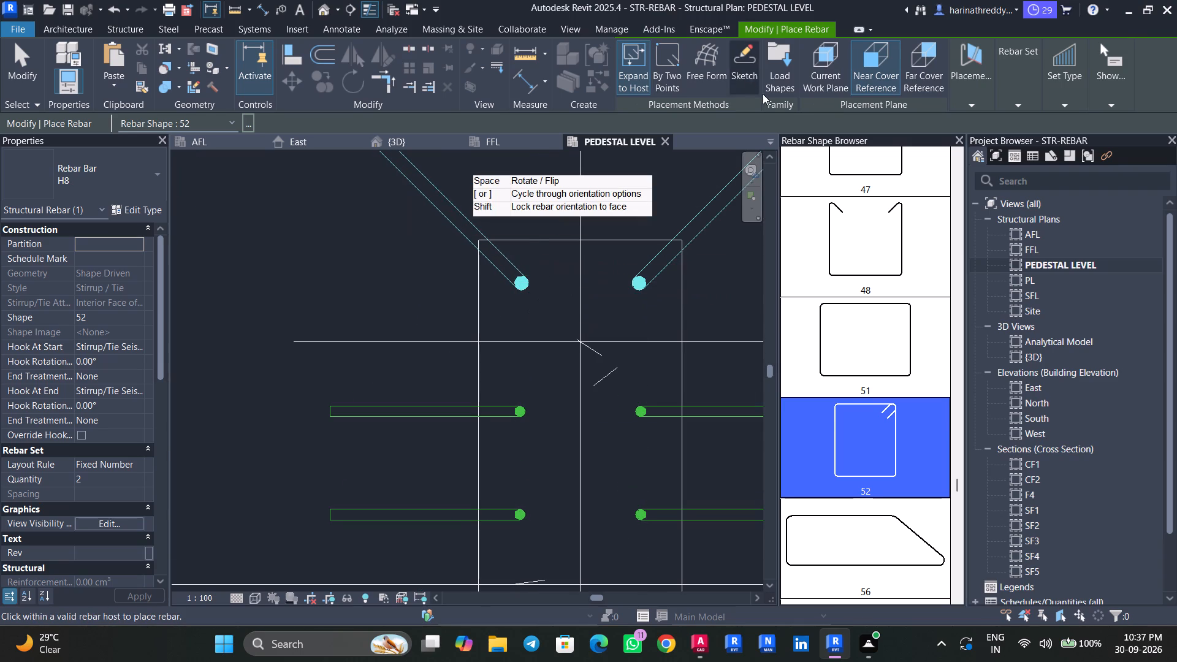
pyautogui.click(973, 95)
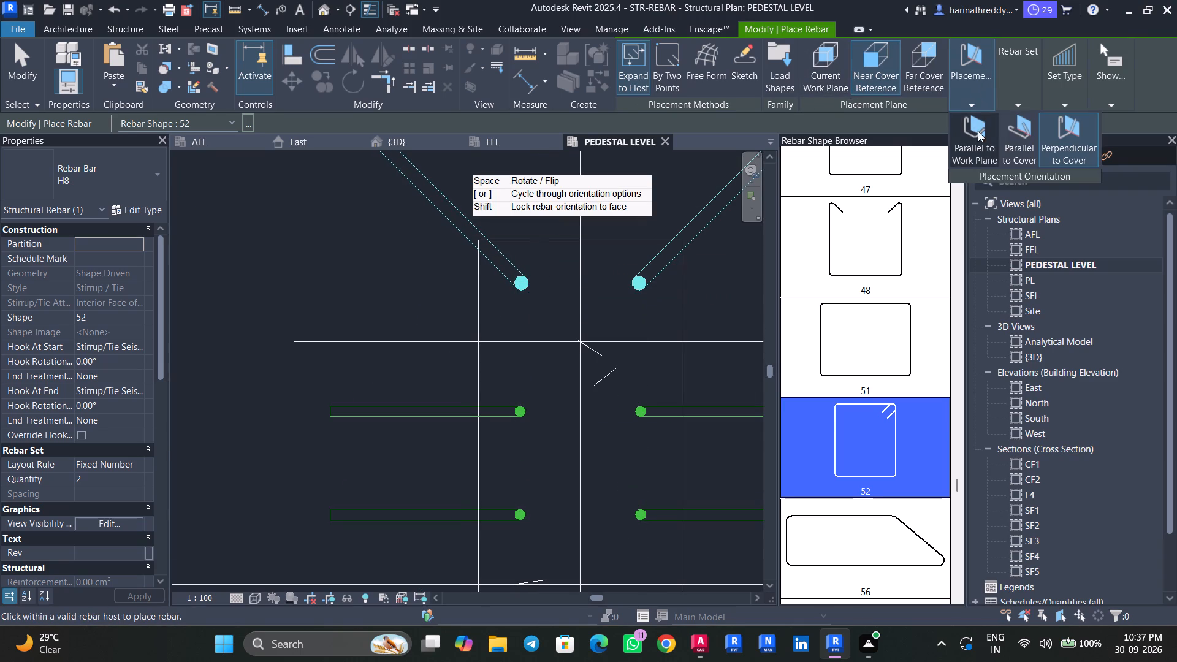
pyautogui.click(985, 146)
pyautogui.scroll(-4, 579, 307)
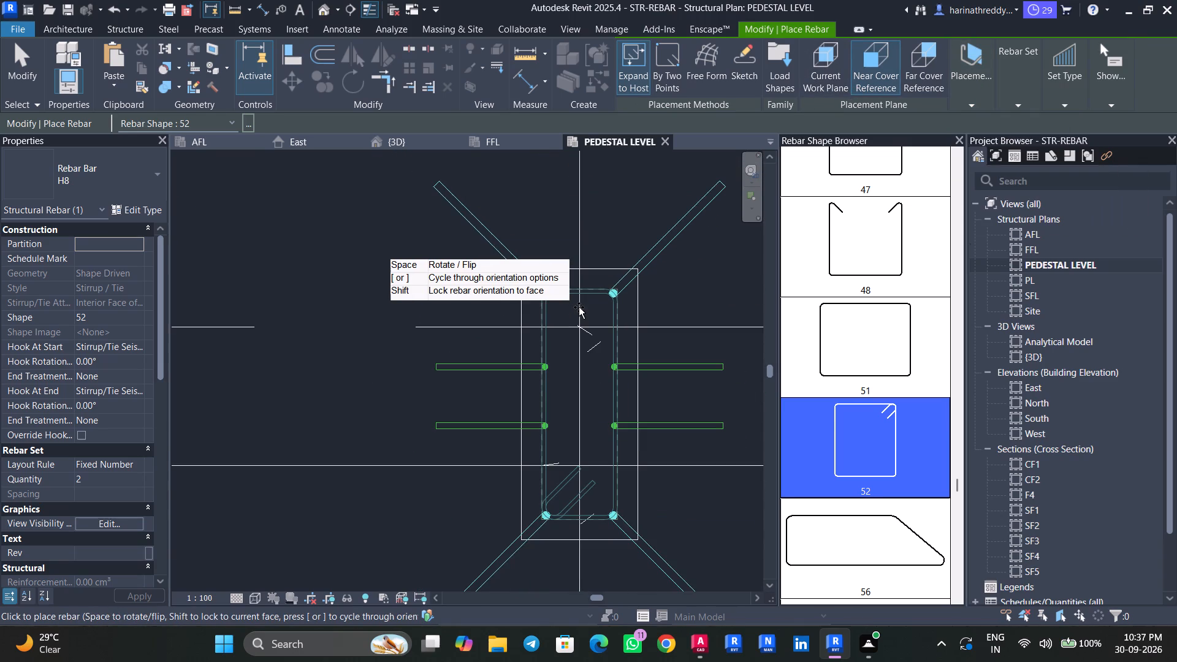
pyautogui.click(579, 307)
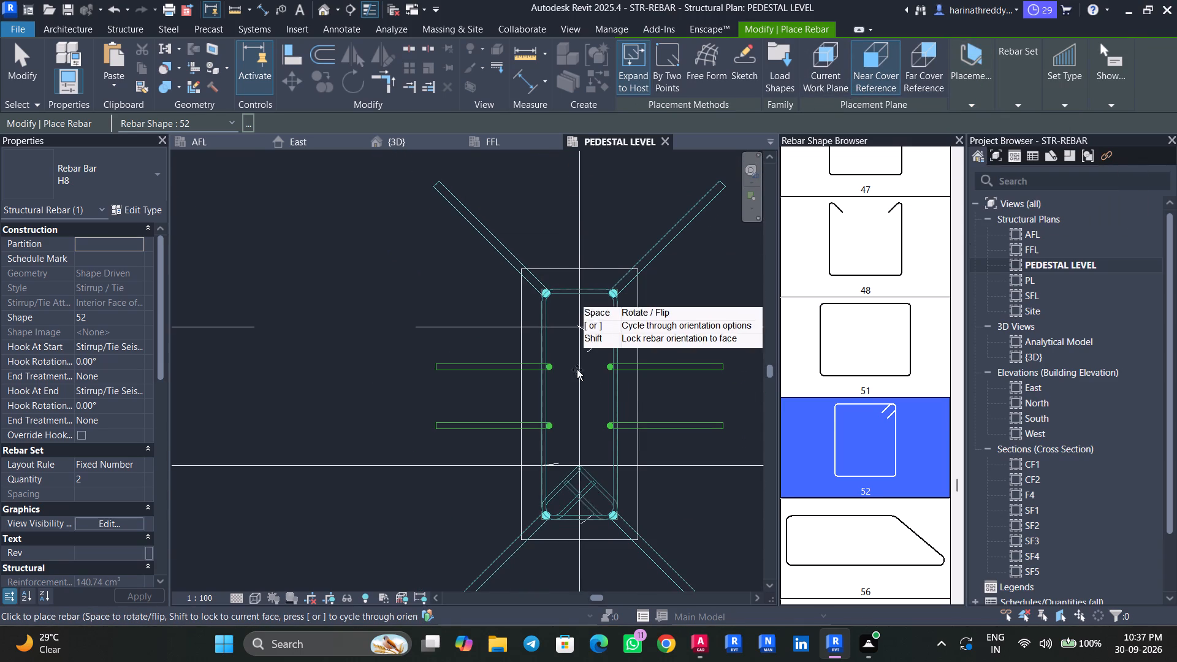
pyautogui.click(585, 489)
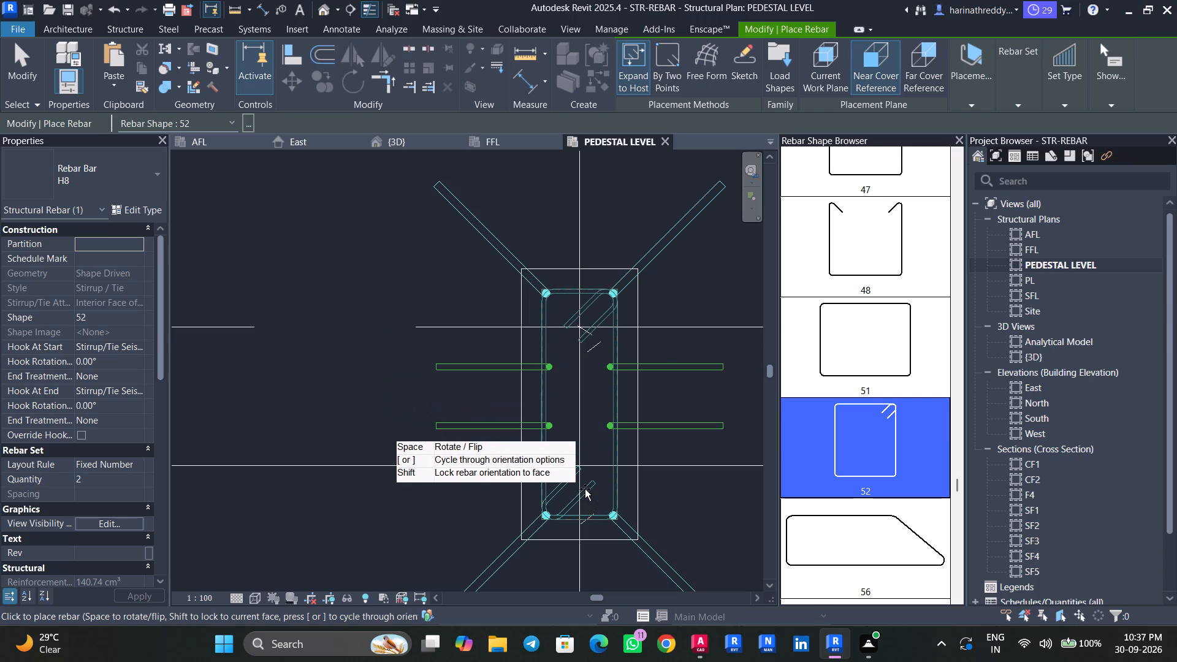
pyautogui.press('Escape')
pyautogui.press('Escape')
pyautogui.press('Escape')
# Set the first H8 shape 52 tie in the G-3 column to a maximum spacing layout at 8".
pyautogui.click(536, 463)
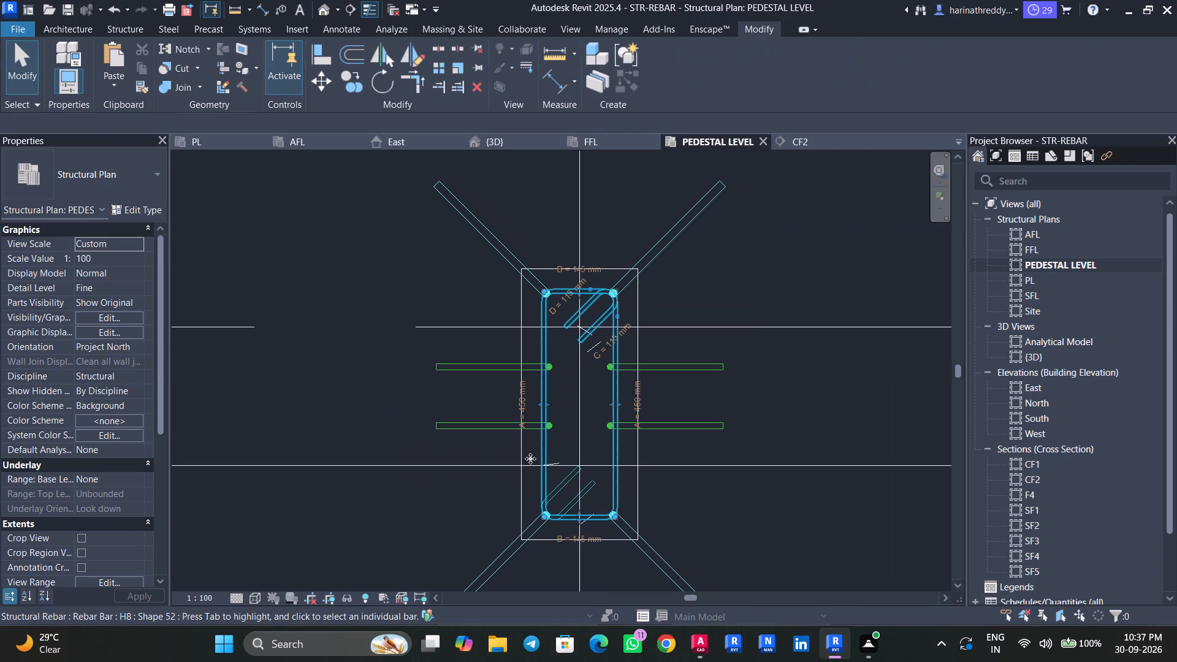
pyautogui.click(145, 493)
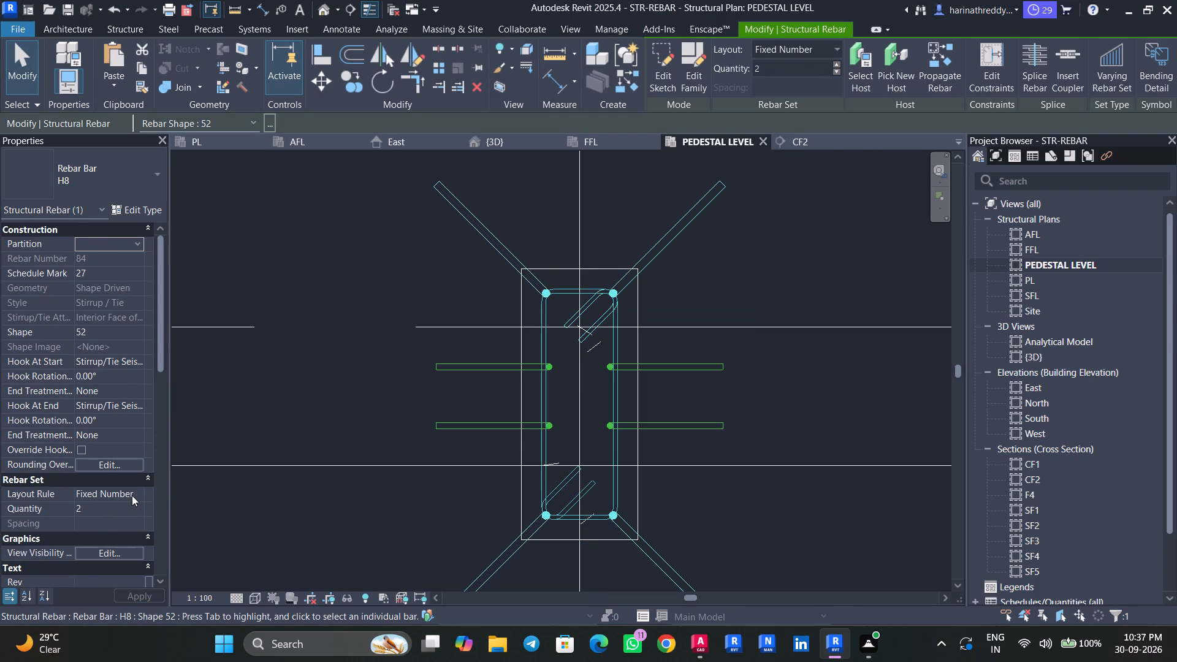
pyautogui.click(132, 495)
pyautogui.click(113, 533)
pyautogui.click(132, 522)
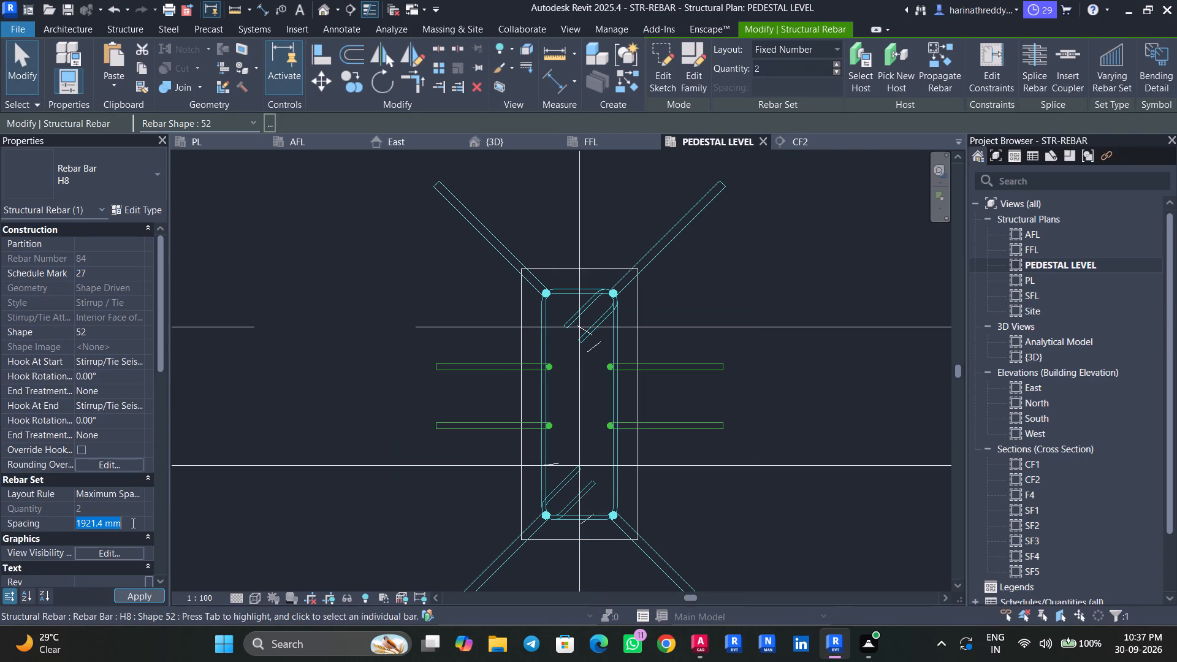
pyautogui.press('8')
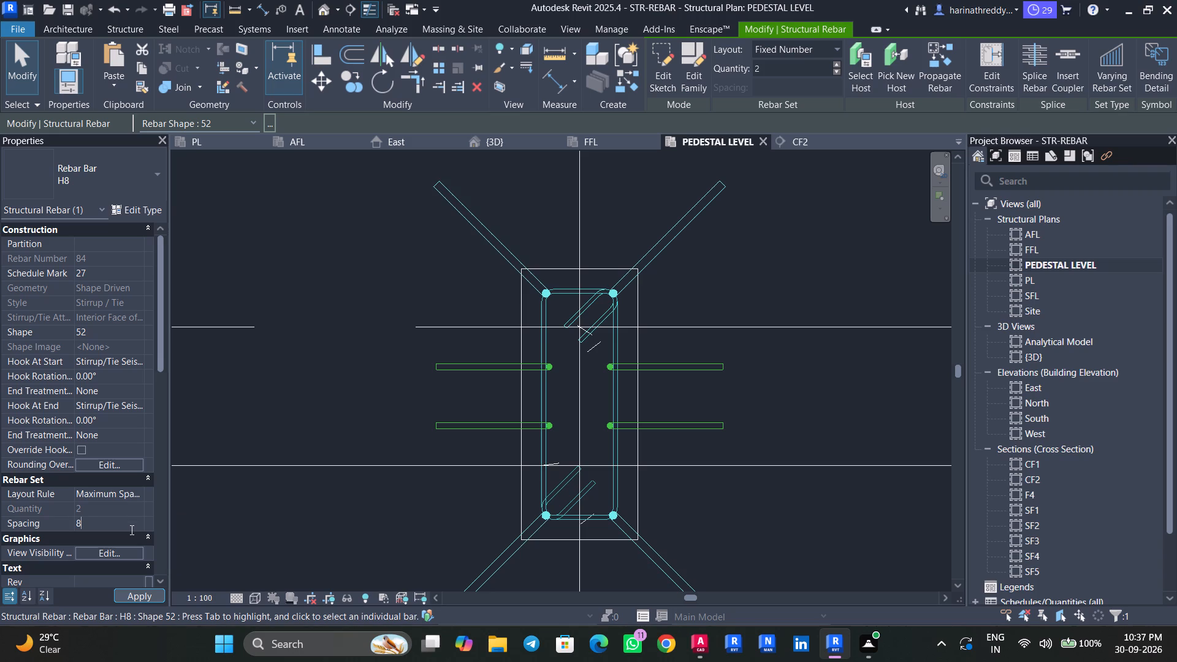
pyautogui.hotkey('shift', '"')
pyautogui.press('Return')
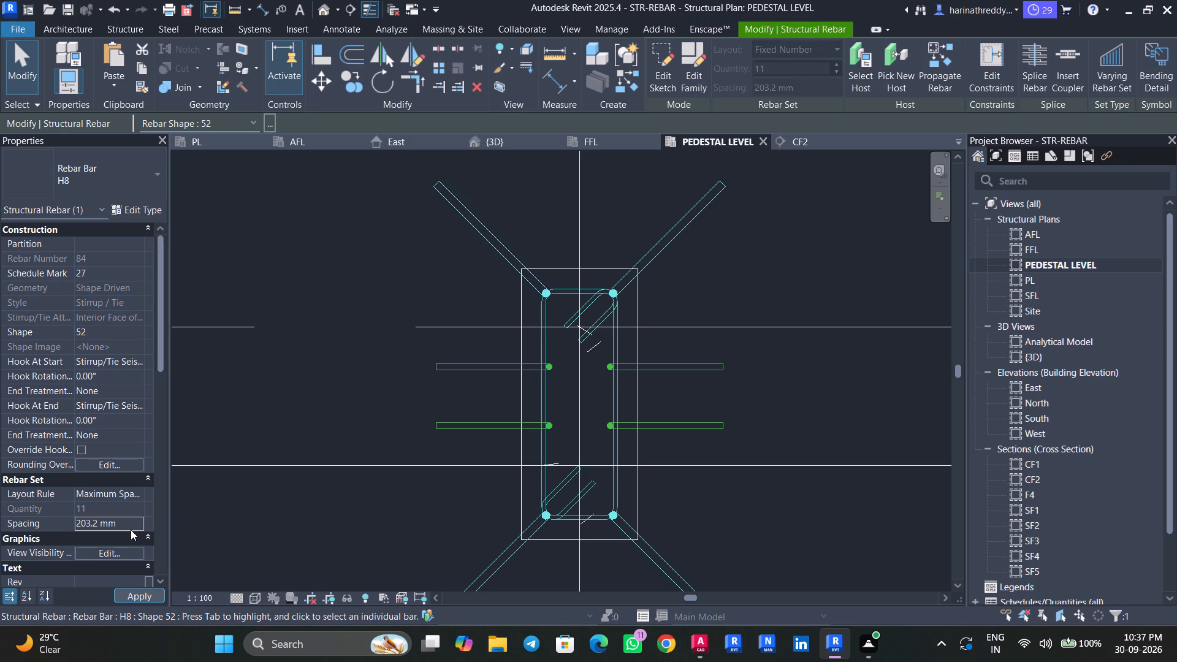
pyautogui.press('Escape')
pyautogui.press('Escape')
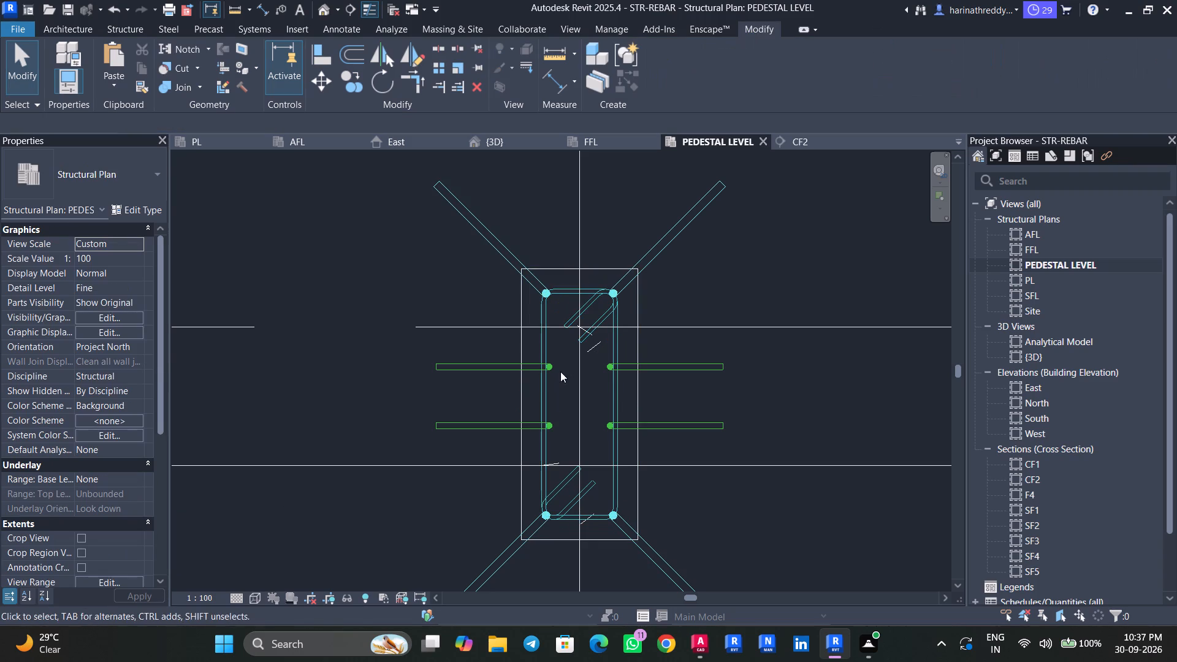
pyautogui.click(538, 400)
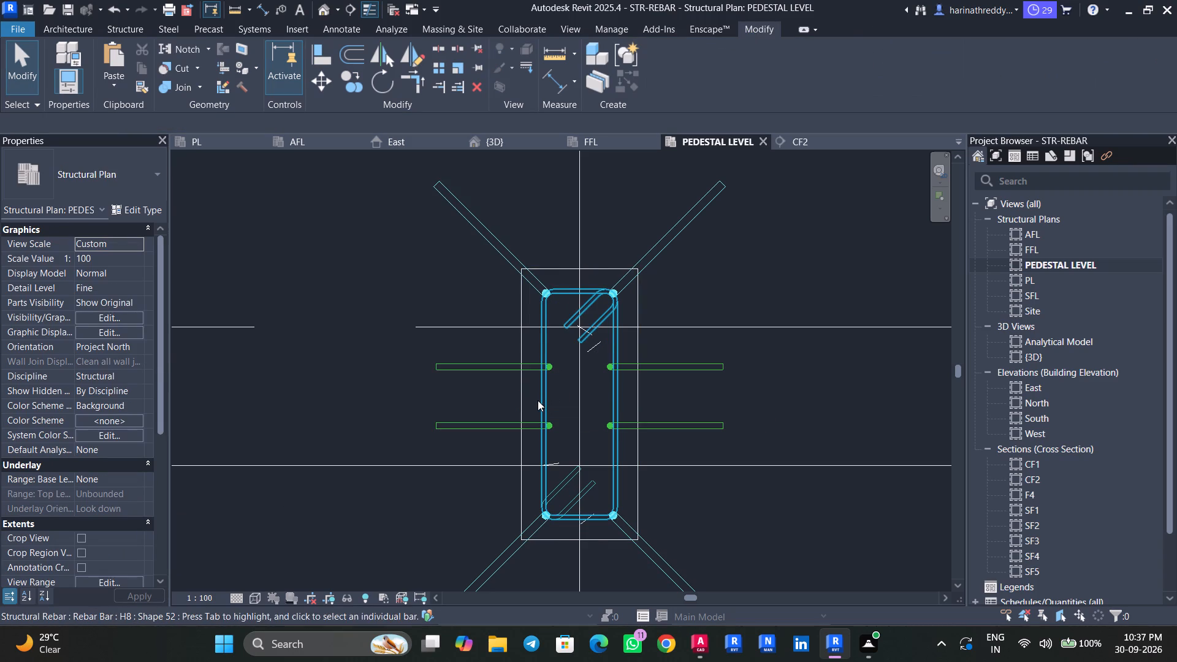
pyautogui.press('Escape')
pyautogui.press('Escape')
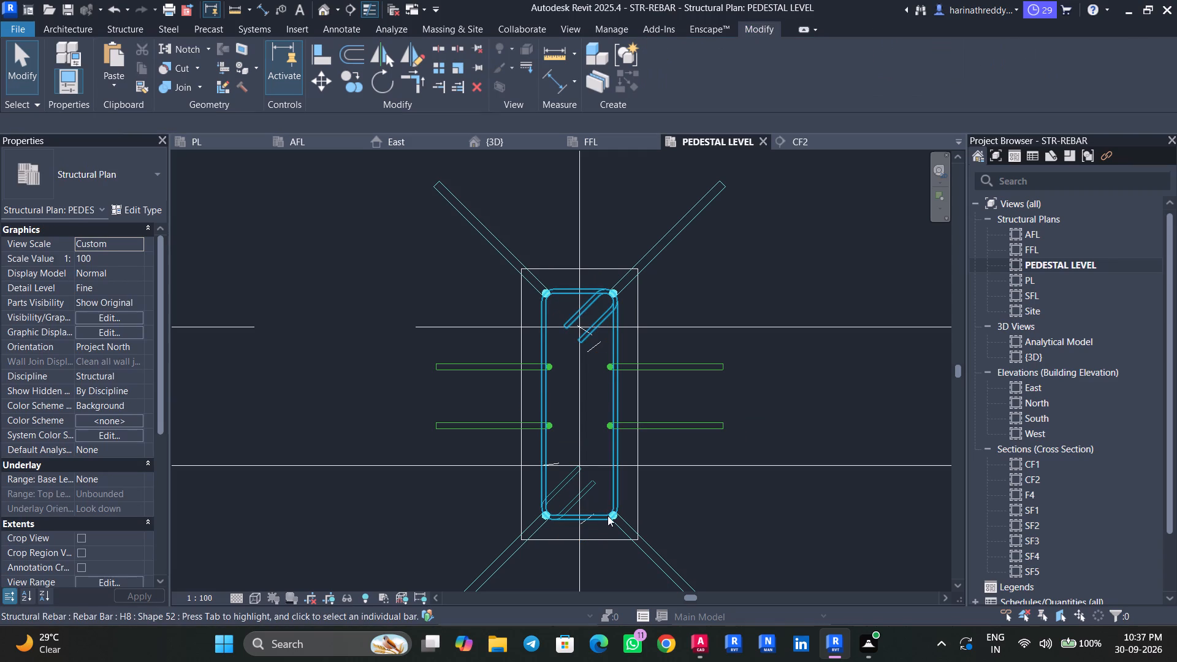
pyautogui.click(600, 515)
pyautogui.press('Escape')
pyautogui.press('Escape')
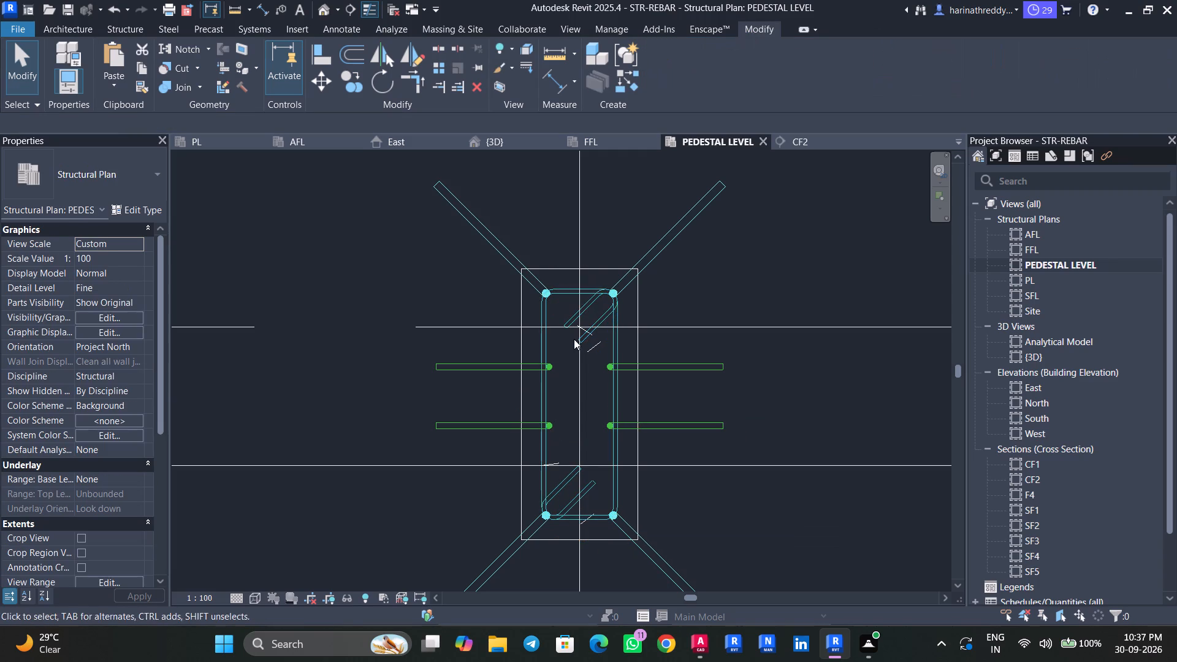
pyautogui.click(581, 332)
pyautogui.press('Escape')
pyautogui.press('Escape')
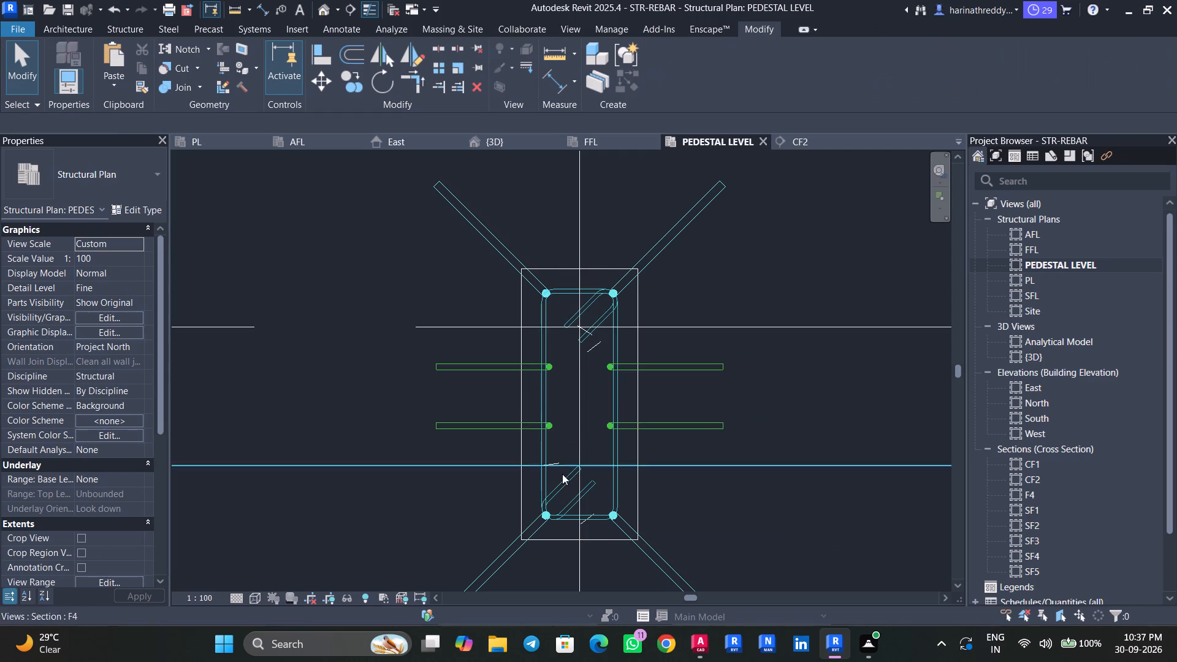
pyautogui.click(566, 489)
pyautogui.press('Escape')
# Set the second H8 tie, with hooks at the opposite end, to a maximum spacing layout at 8".
pyautogui.click(565, 487)
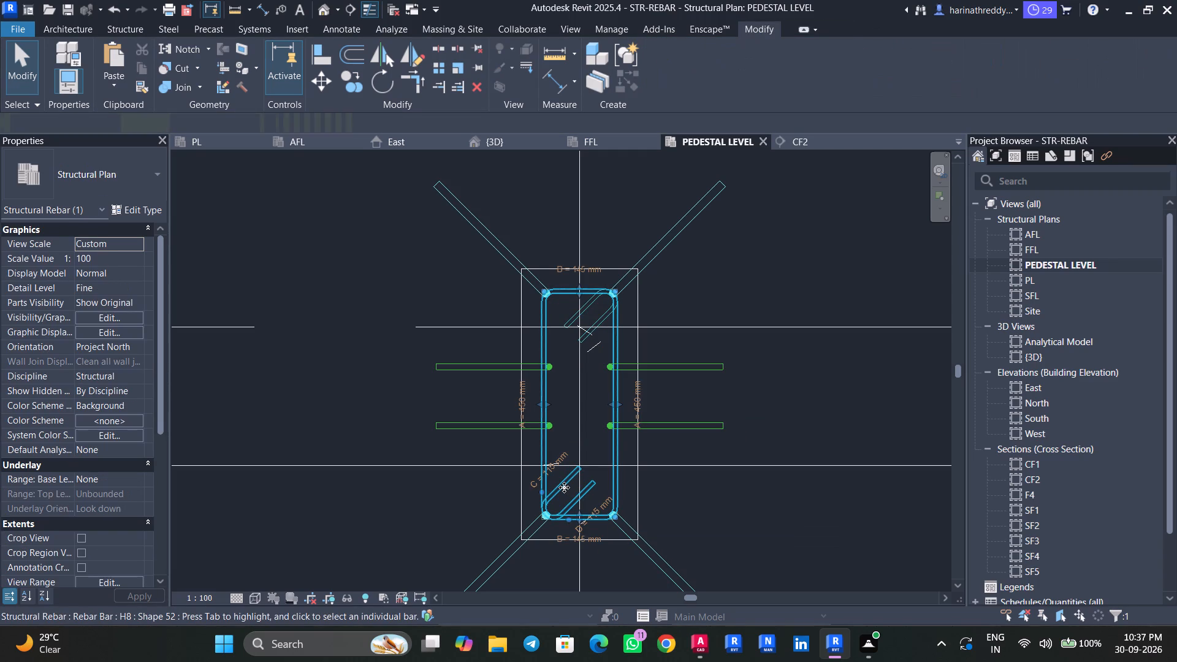
pyautogui.click(134, 497)
pyautogui.click(122, 536)
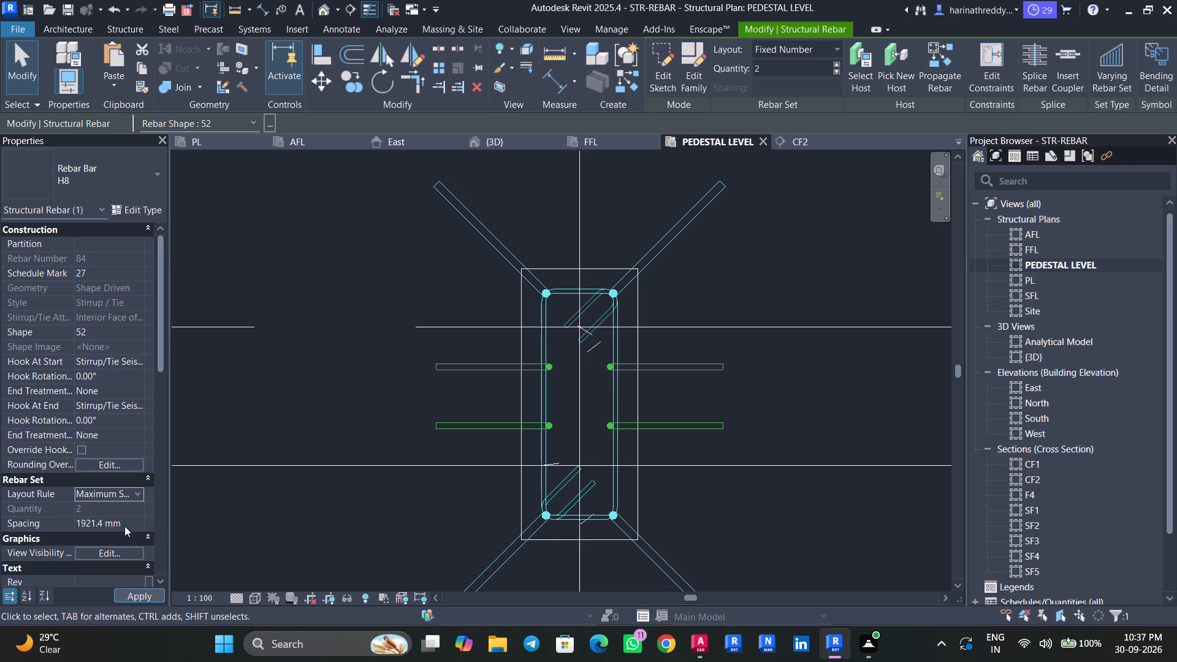
pyautogui.click(128, 525)
pyautogui.moveTo(128, 525); pyautogui.dragTo(17, 526)
pyautogui.write('8"')
pyautogui.press('Return')
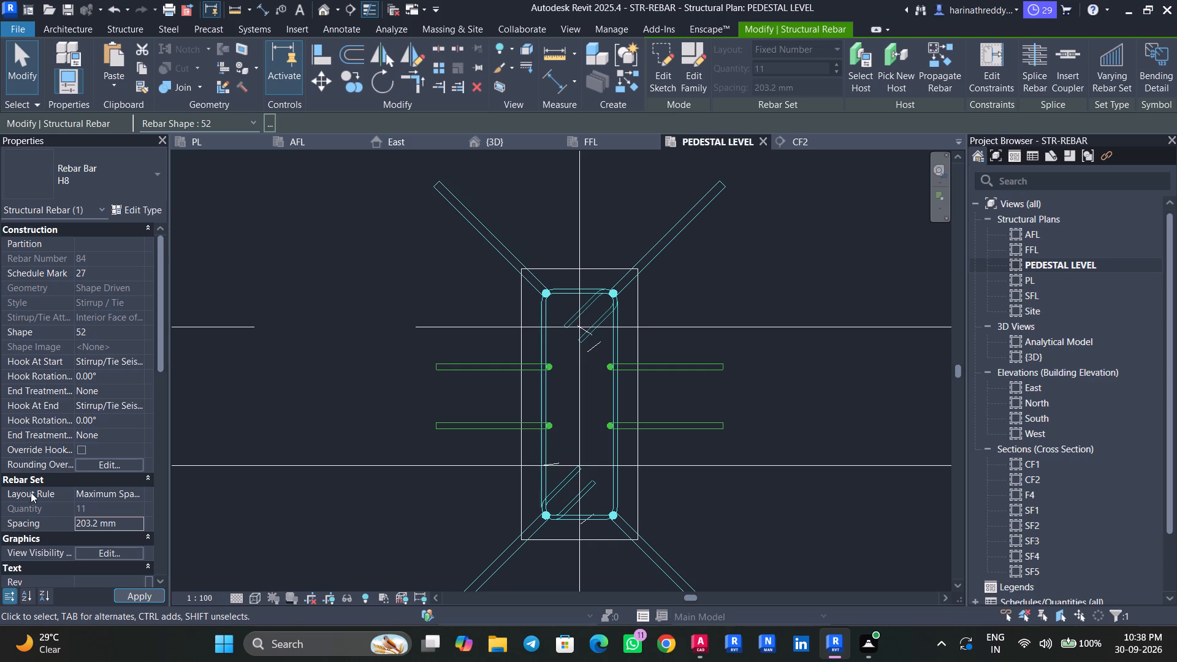
pyautogui.press('Escape')
pyautogui.press('Escape')
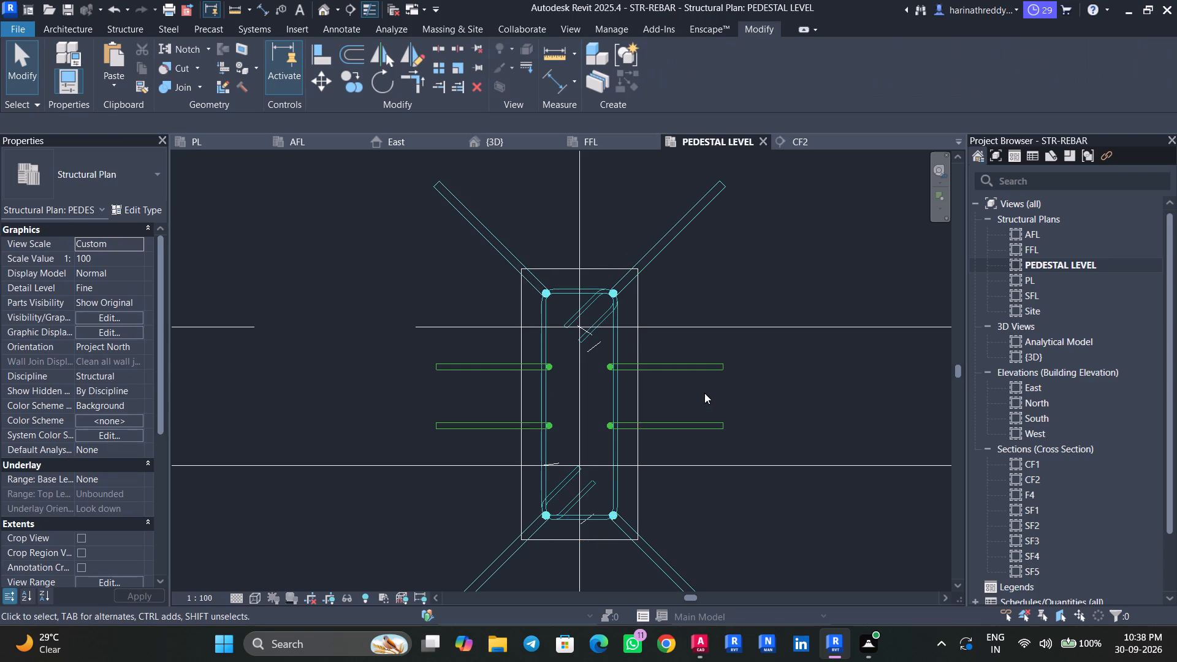
pyautogui.press('Escape')
# Open the F4 section view from its section line through the G-3 column.
pyautogui.scroll(-2, 704, 393)
pyautogui.scroll(1, 704, 394)
pyautogui.scroll(-10, 704, 394)
pyautogui.click(749, 411)
pyautogui.rightClick(749, 411)
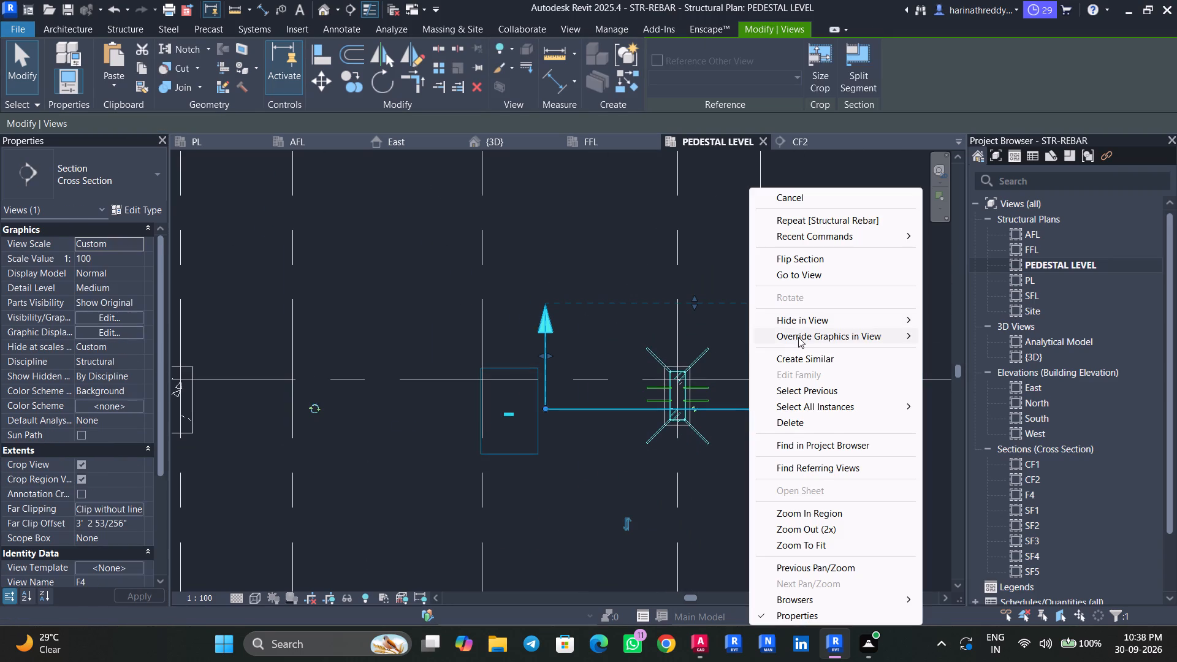
pyautogui.click(807, 275)
# Lower the top extent of one H8 tie set at the column head so its ties are offset below the other set.
pyautogui.scroll(-1, 701, 361)
pyautogui.scroll(1, 701, 361)
pyautogui.scroll(-5, 701, 361)
pyautogui.moveTo(707, 257); pyautogui.dragTo(707, 258, button='middle')
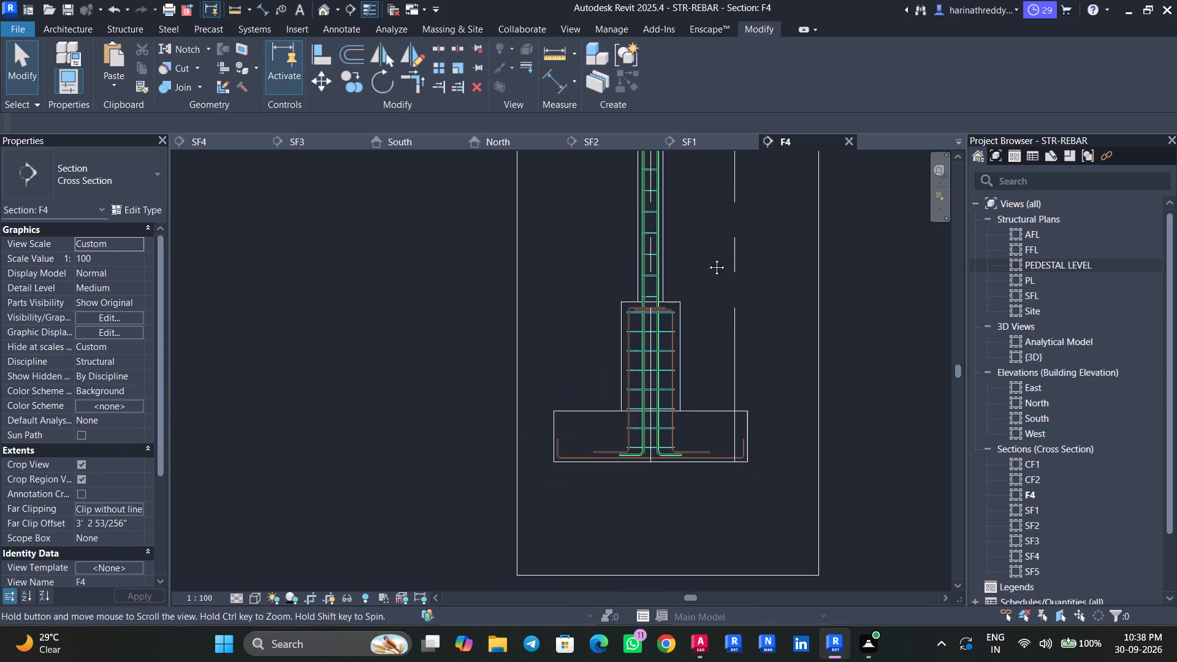
pyautogui.moveTo(707, 258); pyautogui.dragTo(725, 498, button='middle')
pyautogui.scroll(11, 677, 321)
pyautogui.press('Escape')
pyautogui.click(650, 315)
pyautogui.scroll(3, 650, 315)
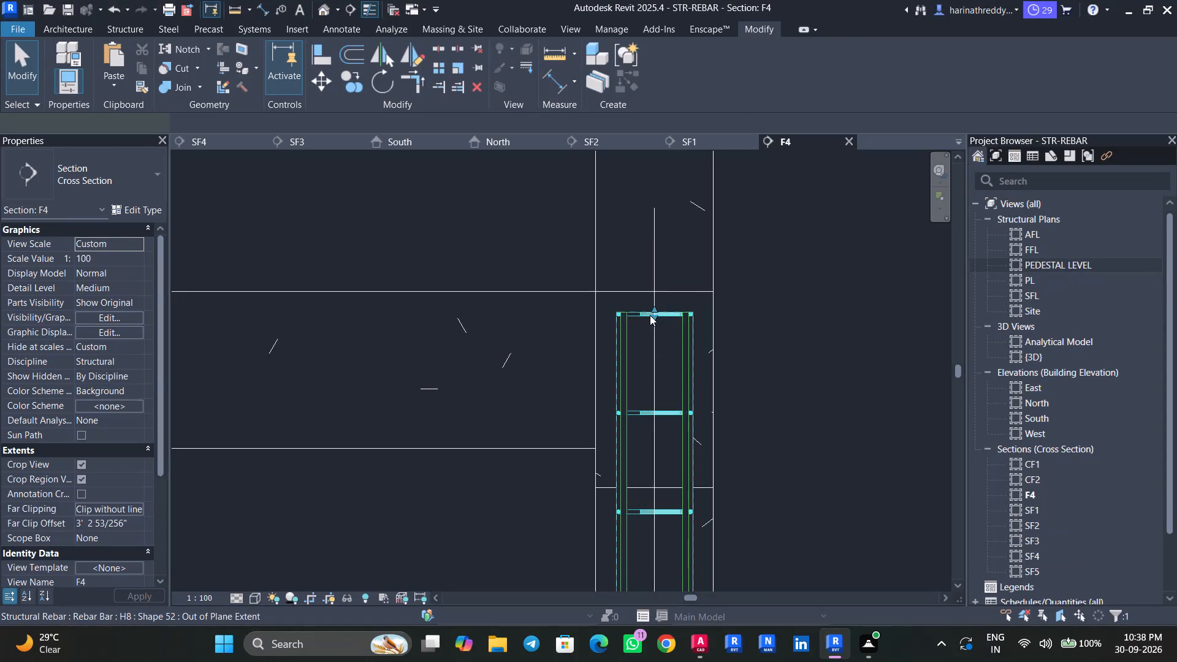
pyautogui.scroll(3, 650, 315)
pyautogui.moveTo(660, 315); pyautogui.dragTo(660, 346)
pyautogui.scroll(-3, 666, 384)
pyautogui.moveTo(672, 387); pyautogui.dragTo(666, 366, button='middle')
pyautogui.press('Escape')
pyautogui.press('Escape')
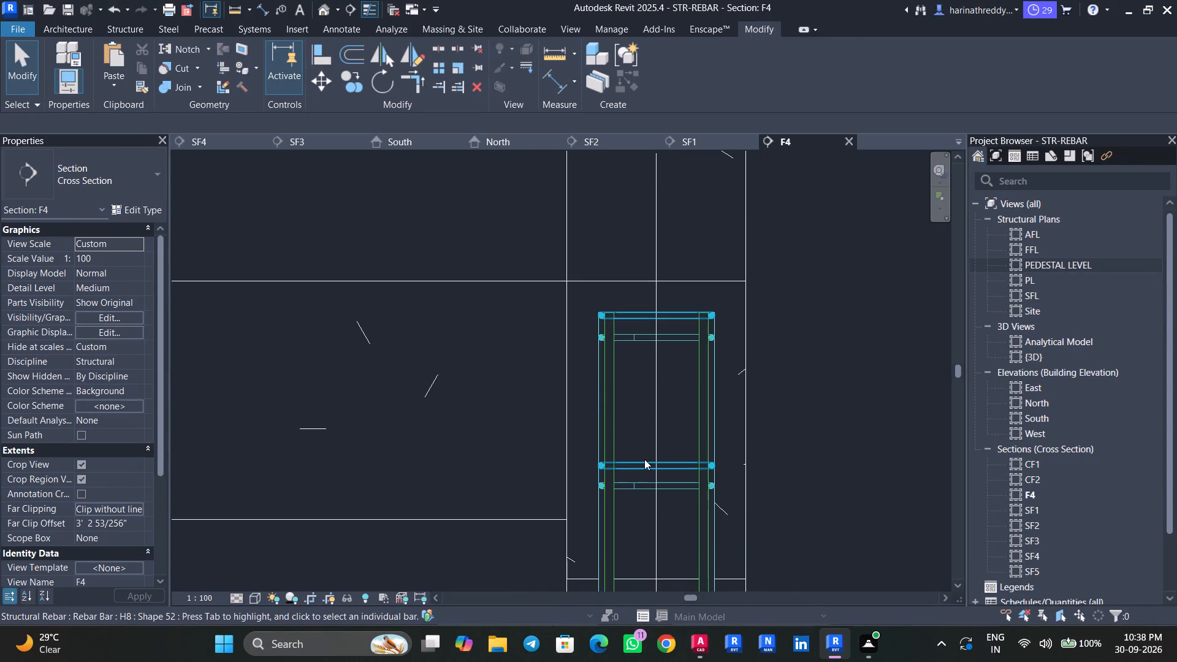
# Select the higher of the two H8 tie sets and inspect how both are arranged along the column.
pyautogui.click(644, 459)
pyautogui.scroll(11, 650, 464)
pyautogui.moveTo(687, 481); pyautogui.dragTo(645, 416, button='middle')
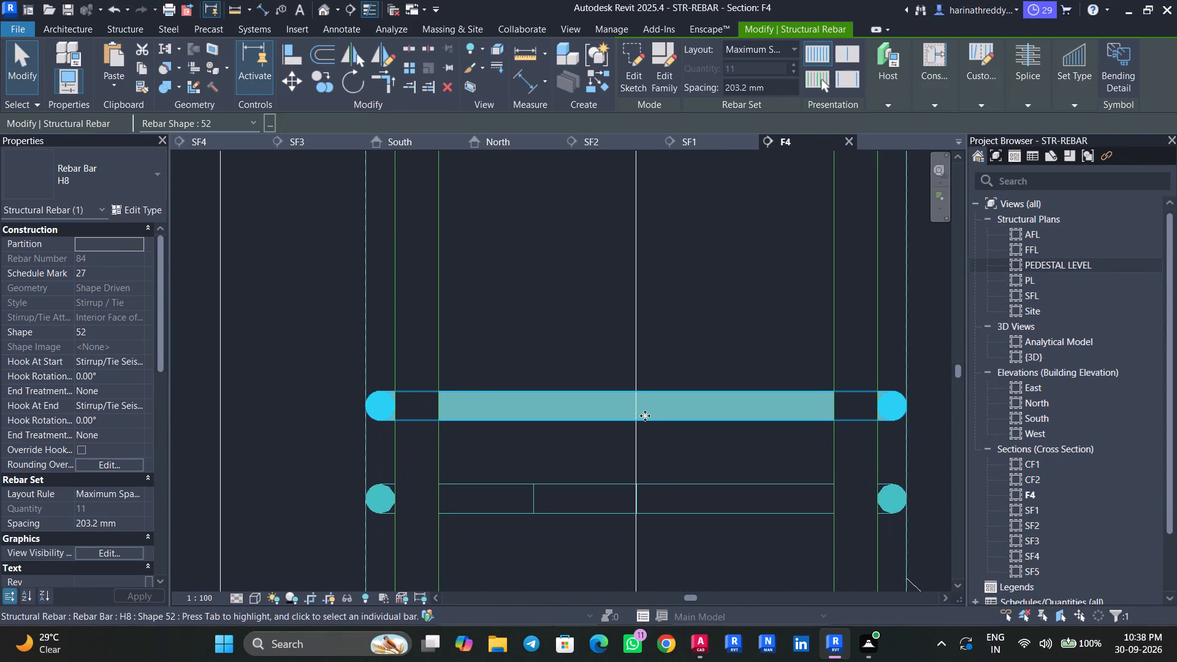
pyautogui.scroll(-6, 641, 419)
pyautogui.scroll(-4, 615, 352)
pyautogui.scroll(1, 615, 352)
pyautogui.scroll(-8, 615, 352)
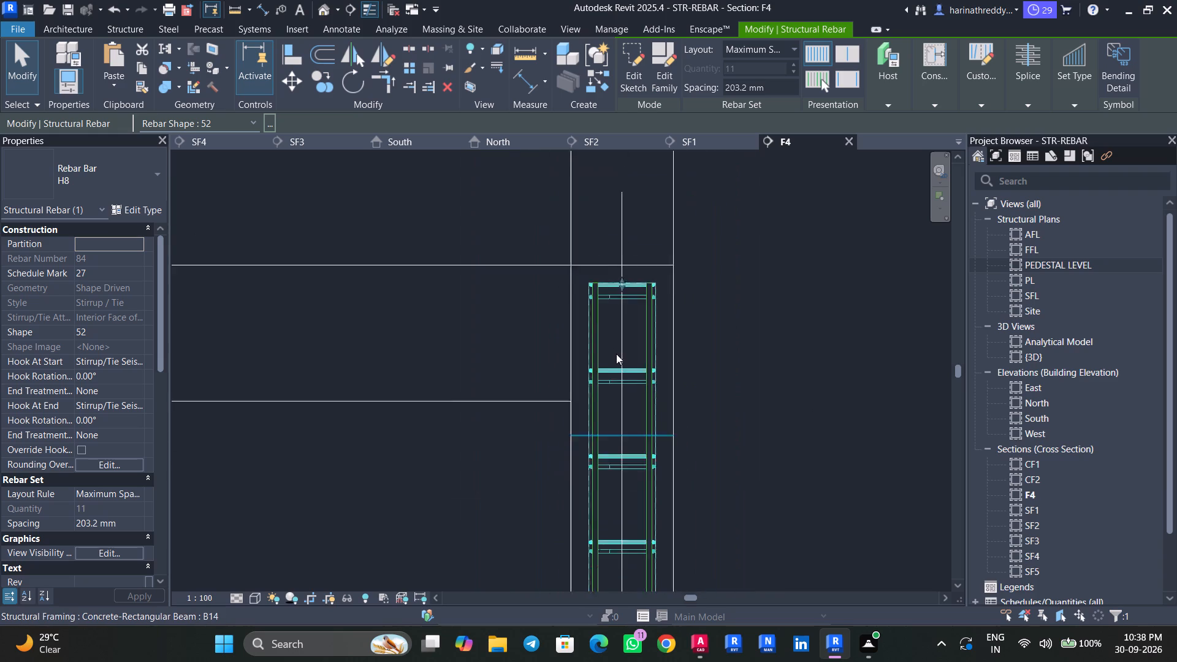
pyautogui.scroll(-4, 616, 354)
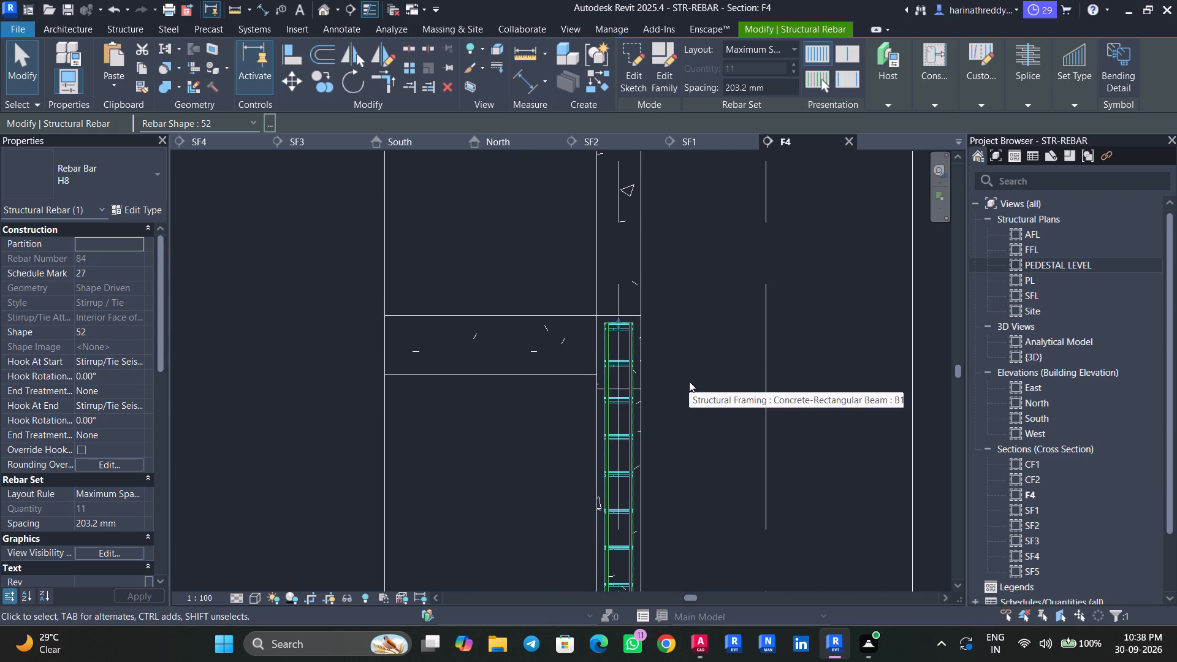
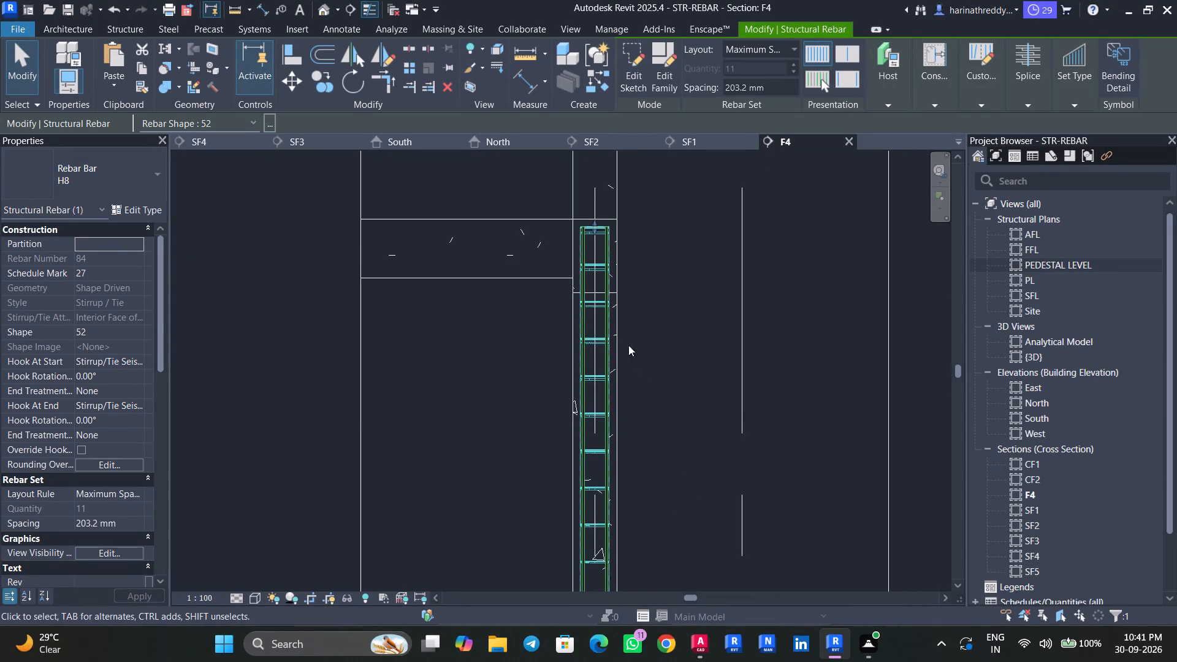
# Extend the lower end of the selected H8 tie set down through the pedestal into the F4 footing.
pyautogui.scroll(12, 606, 227)
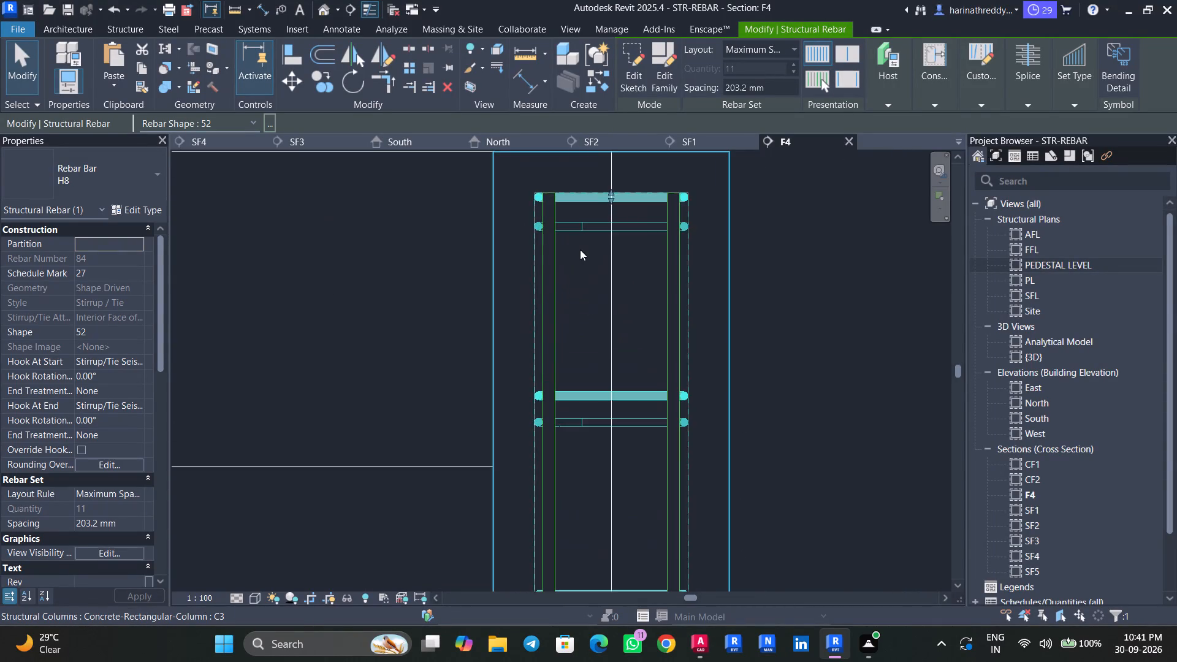
pyautogui.scroll(-7, 596, 286)
pyautogui.scroll(1, 597, 286)
pyautogui.scroll(-2, 597, 286)
pyautogui.scroll(1, 597, 286)
pyautogui.scroll(-6, 597, 286)
pyautogui.moveTo(660, 421); pyautogui.dragTo(657, 186, button='middle')
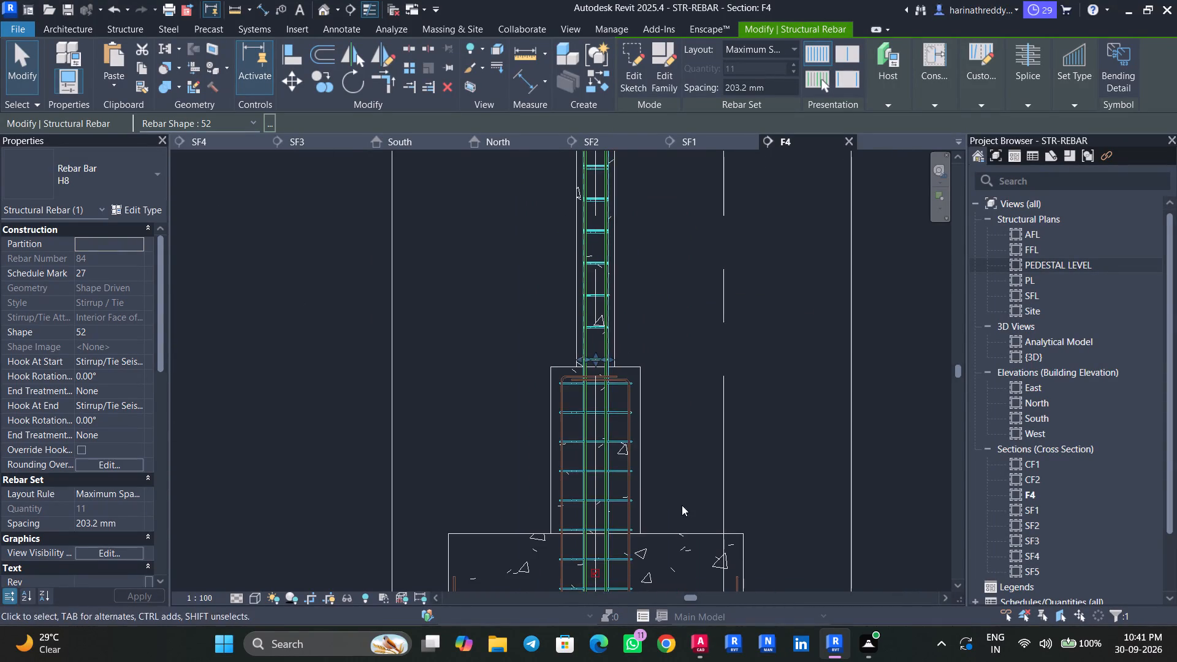
pyautogui.moveTo(681, 502); pyautogui.dragTo(651, 308, button='middle')
pyautogui.moveTo(674, 264); pyautogui.dragTo(631, 509, button='middle')
pyautogui.scroll(6, 535, 422)
pyautogui.moveTo(531, 457); pyautogui.dragTo(590, 351, button='middle')
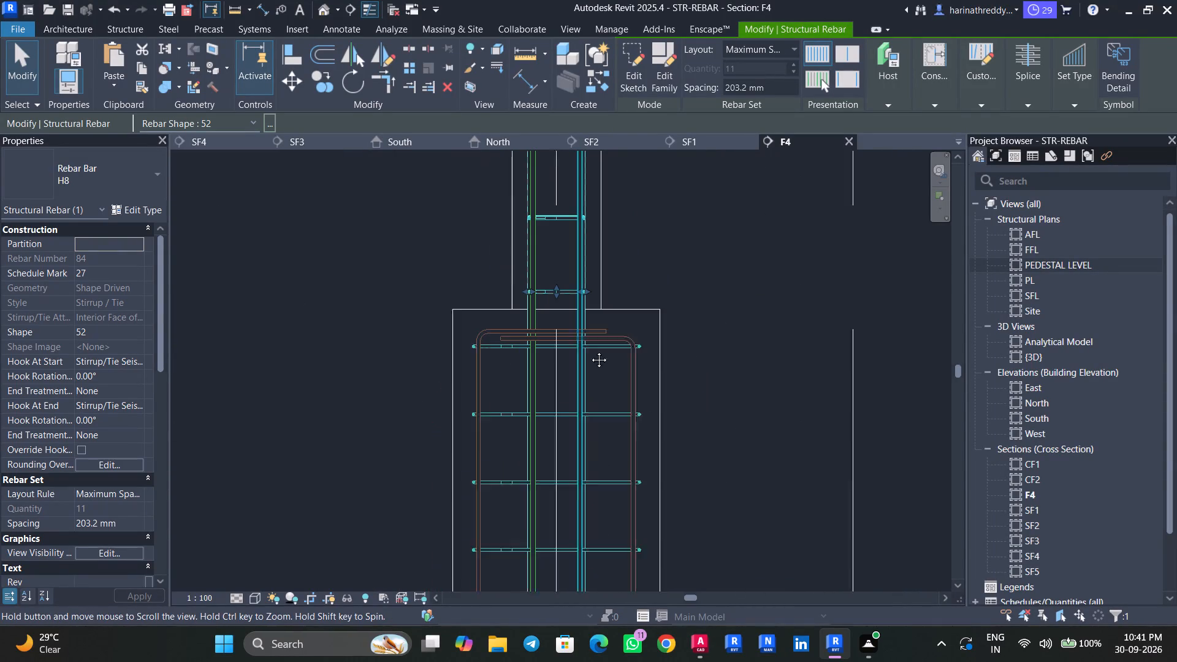
pyautogui.moveTo(590, 351); pyautogui.dragTo(591, 349, button='middle')
pyautogui.moveTo(565, 286); pyautogui.dragTo(575, 511)
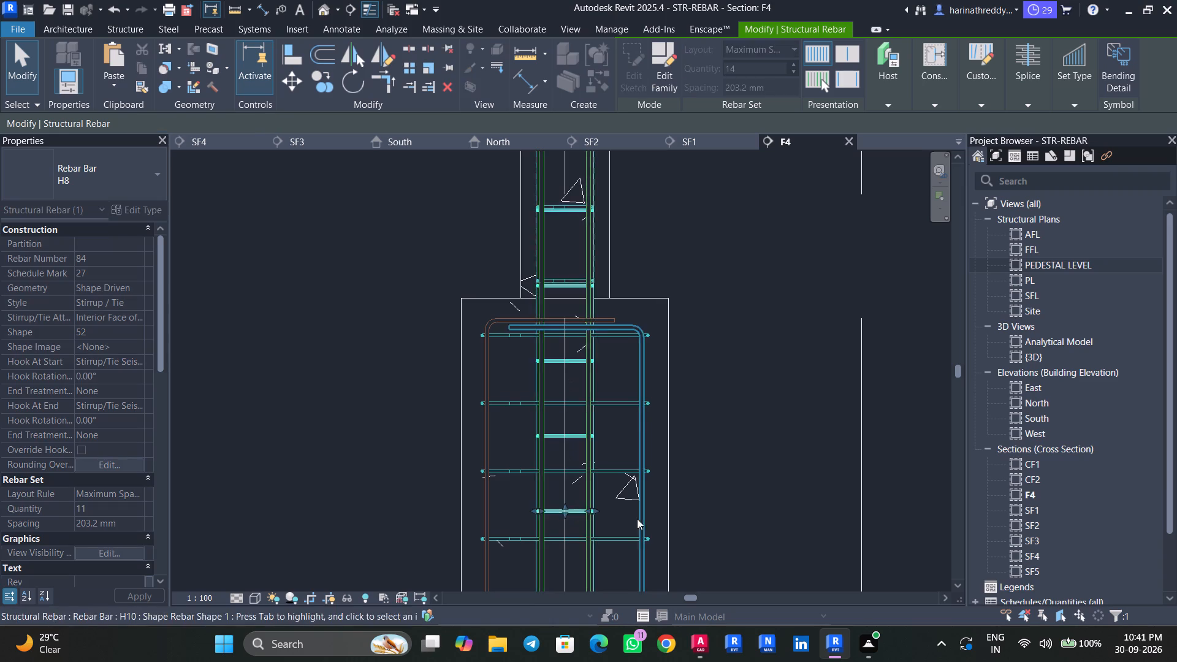
pyautogui.moveTo(636, 514); pyautogui.dragTo(634, 287, button='middle')
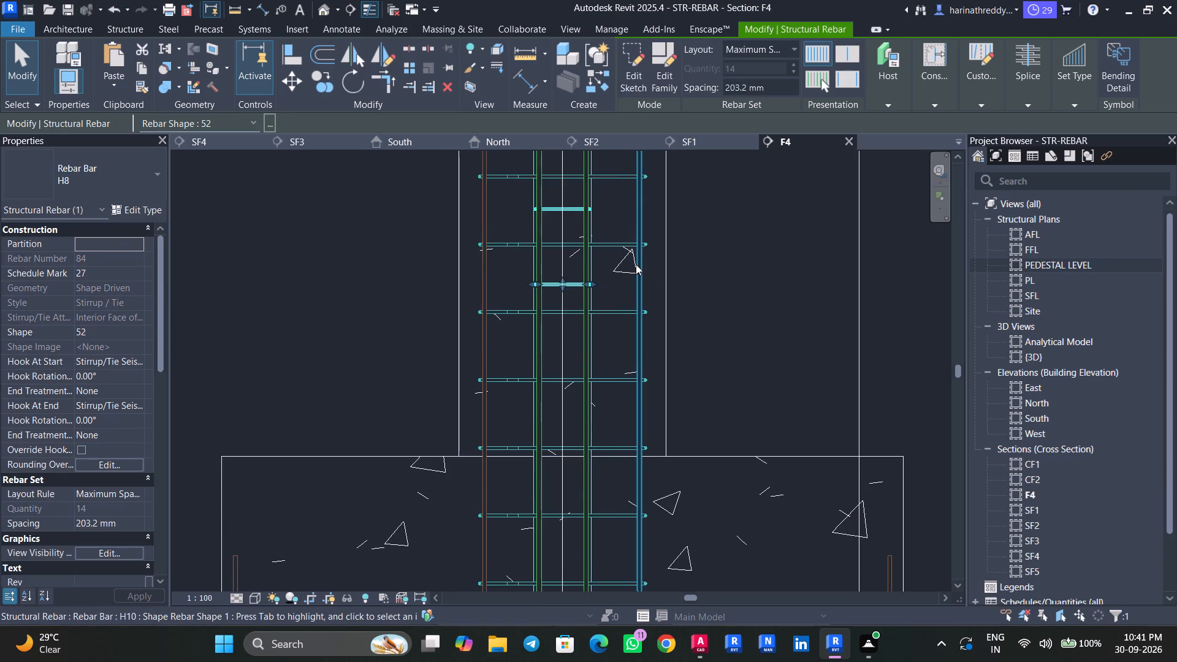
pyautogui.moveTo(644, 257); pyautogui.dragTo(640, 194, button='middle')
pyautogui.moveTo(557, 226); pyautogui.dragTo(560, 506)
# Extend the other H8 tie set down through the pedestal into the footing, ending just above the bends of the column bars.
pyautogui.moveTo(726, 211); pyautogui.dragTo(728, 477, button='middle')
pyautogui.scroll(2, 560, 273)
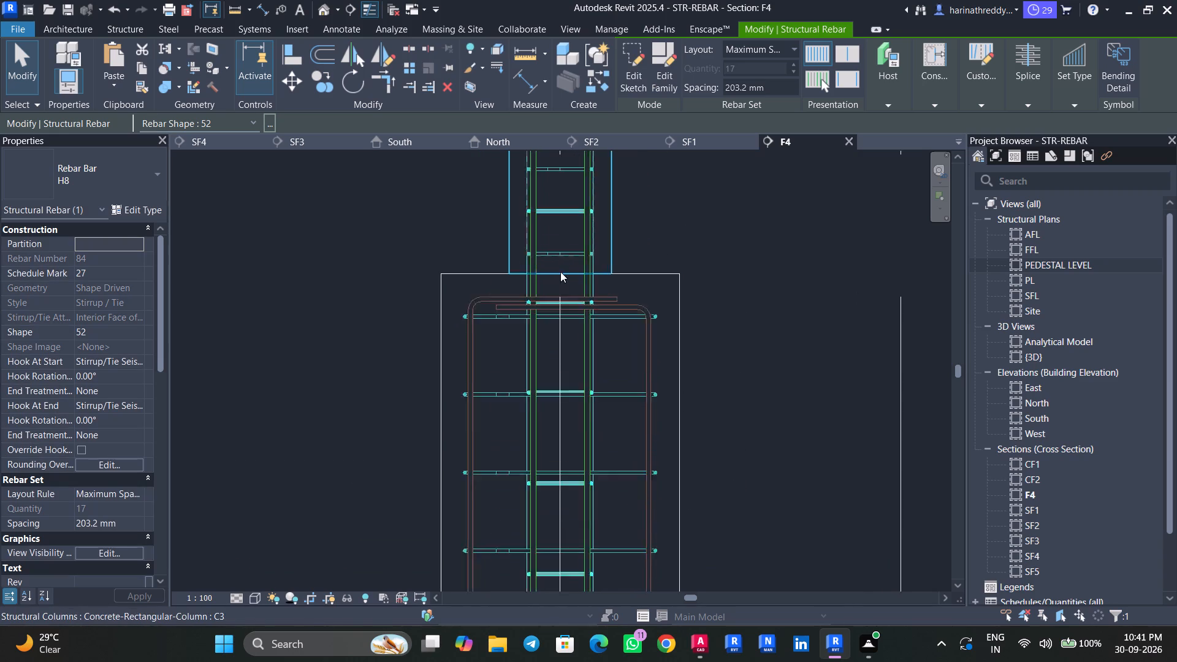
pyautogui.scroll(2, 560, 272)
pyautogui.click(554, 248)
pyautogui.moveTo(562, 249); pyautogui.dragTo(560, 571)
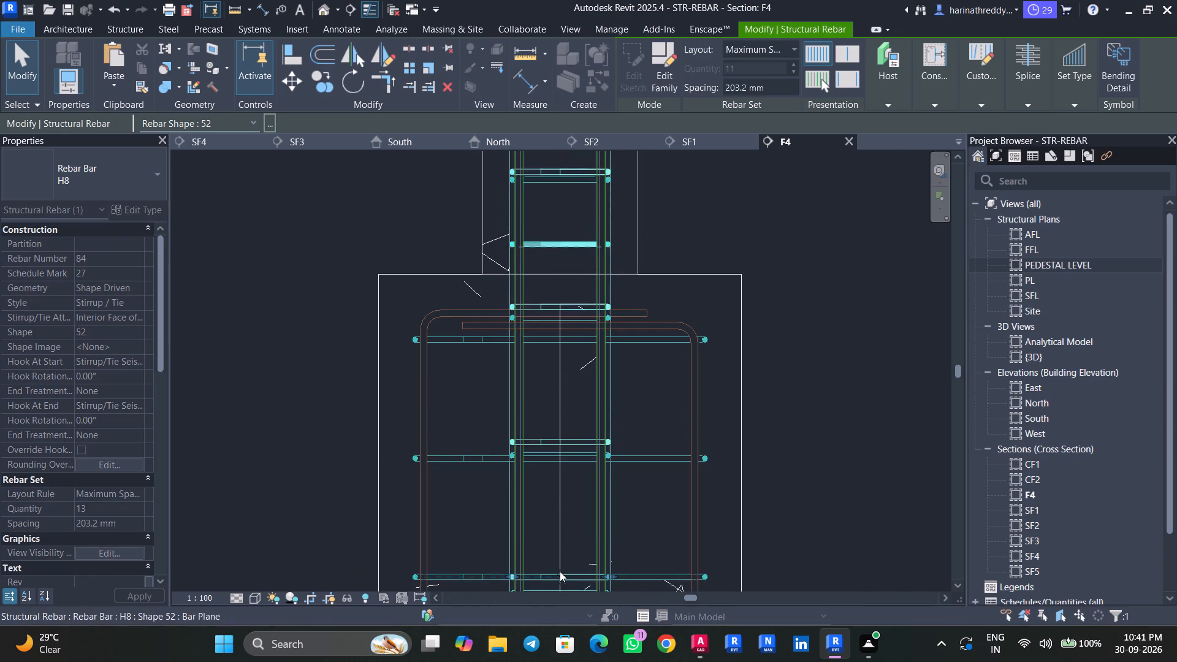
pyautogui.moveTo(560, 566); pyautogui.dragTo(557, 264, button='middle')
pyautogui.moveTo(555, 278); pyautogui.dragTo(547, 579)
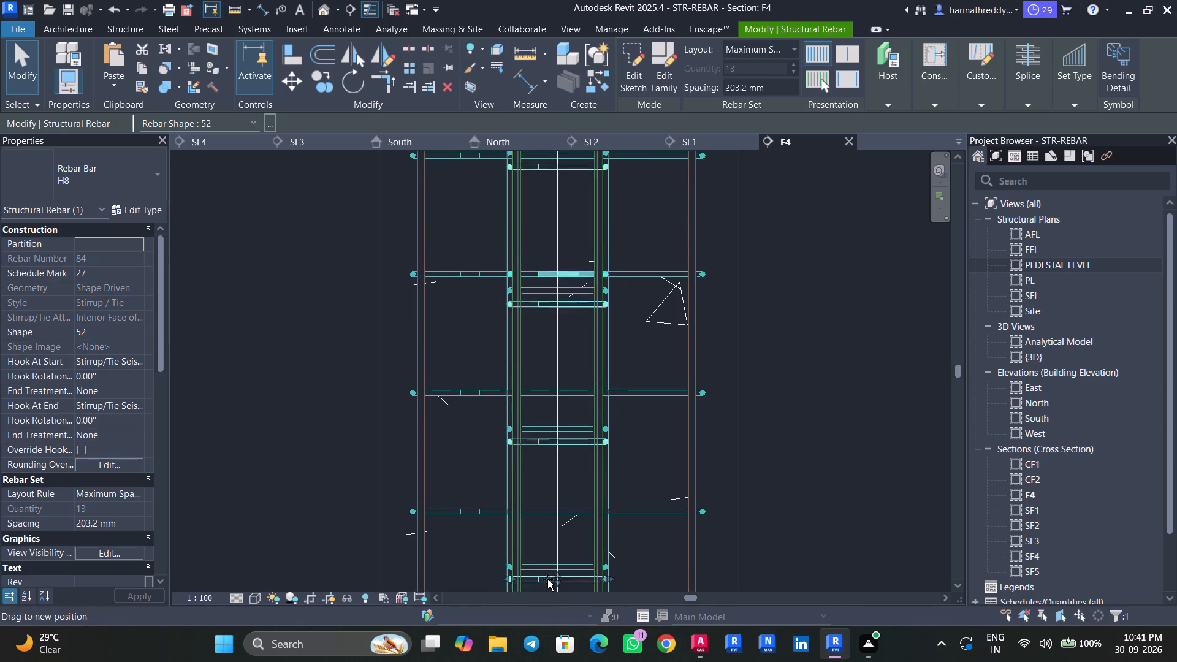
pyautogui.moveTo(554, 533); pyautogui.dragTo(557, 242, button='middle')
pyautogui.moveTo(562, 290); pyautogui.dragTo(553, 578)
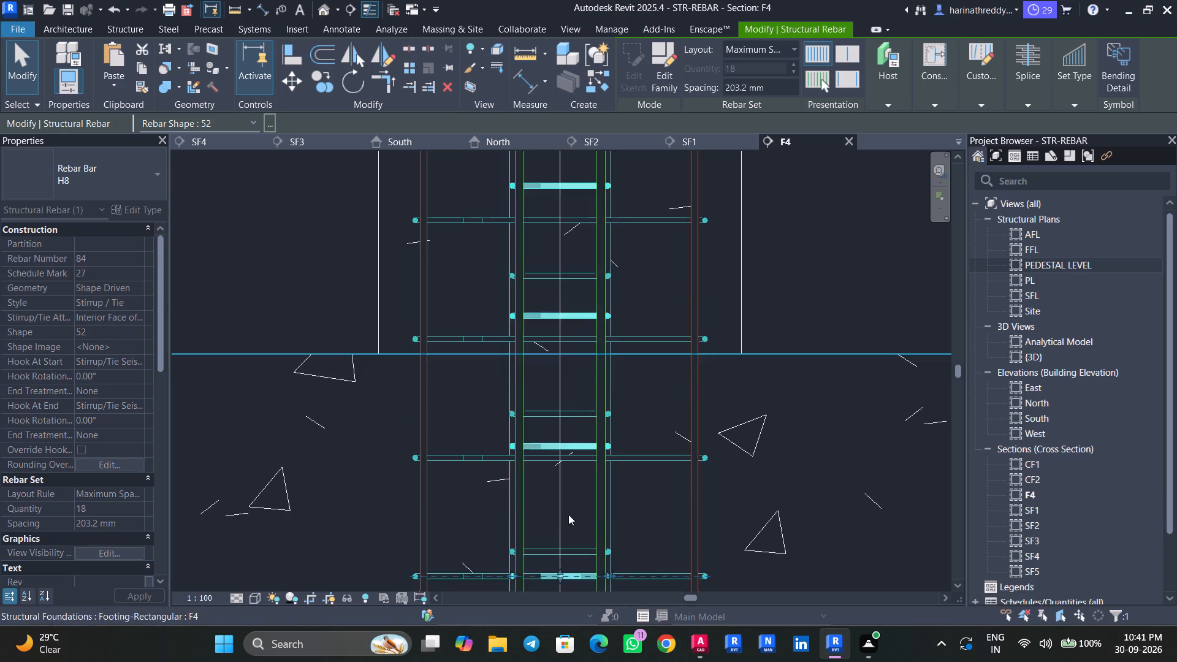
pyautogui.moveTo(569, 494); pyautogui.dragTo(570, 275, button='middle')
pyautogui.scroll(6, 570, 332)
pyautogui.moveTo(548, 384); pyautogui.dragTo(552, 339)
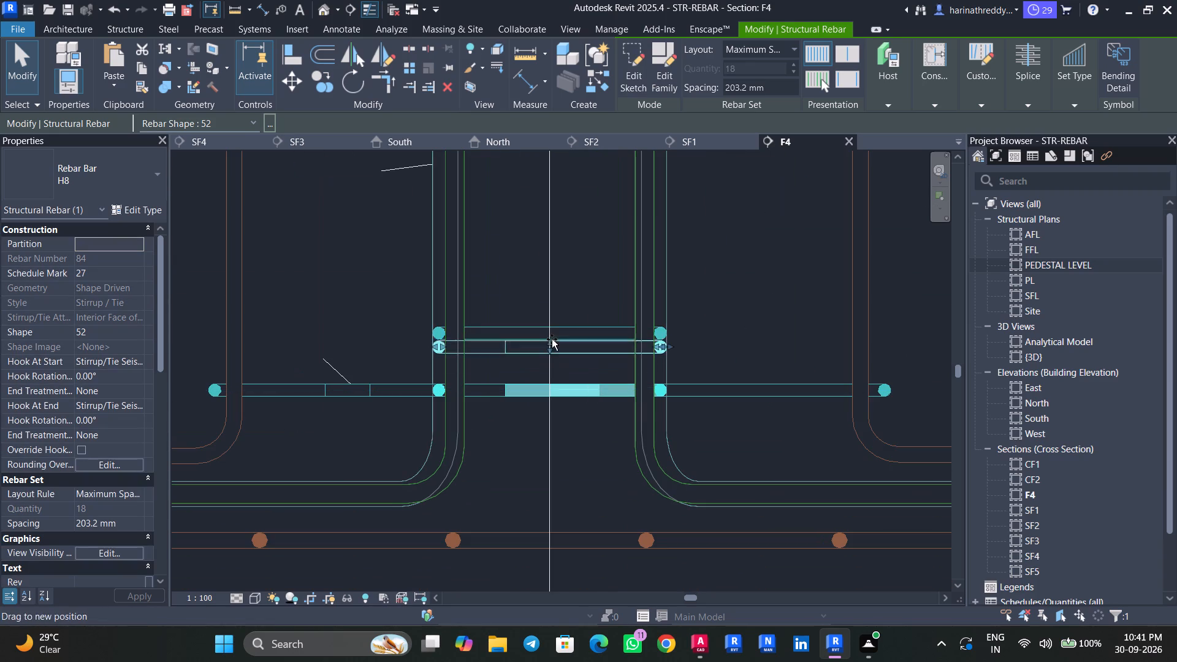
pyautogui.moveTo(552, 339); pyautogui.dragTo(552, 331)
# Select all H8 rebar instances and make them unobscured in the {3D} view.
pyautogui.scroll(-6, 690, 319)
pyautogui.scroll(1, 691, 314)
pyautogui.scroll(-7, 691, 314)
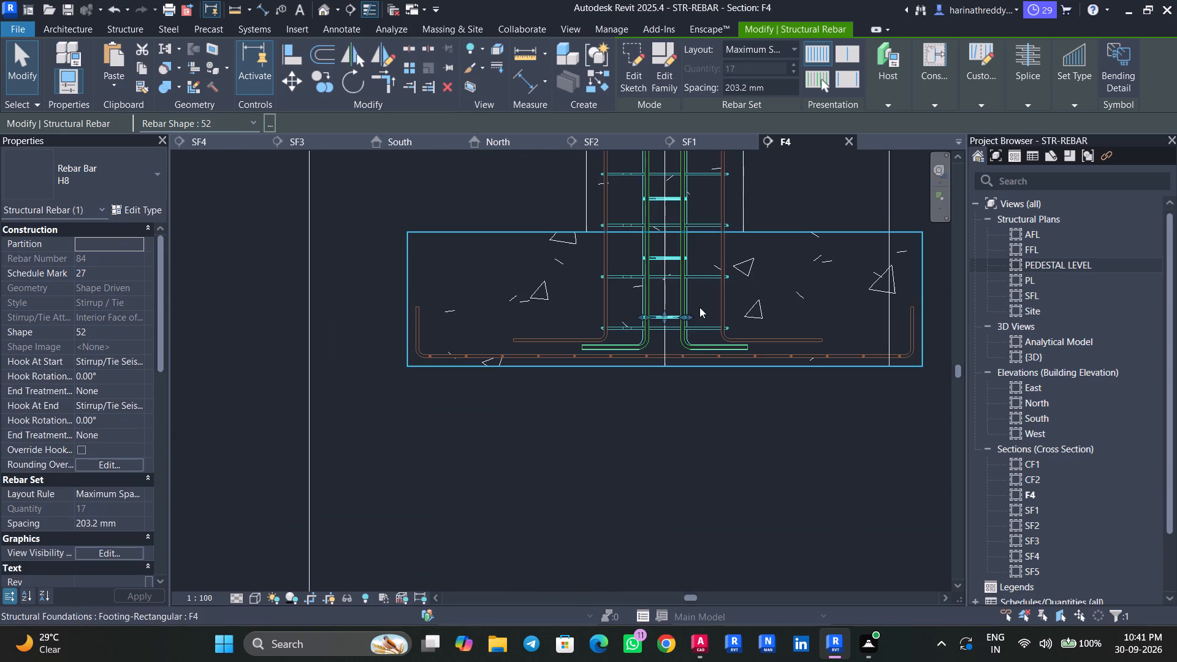
pyautogui.write('sa')
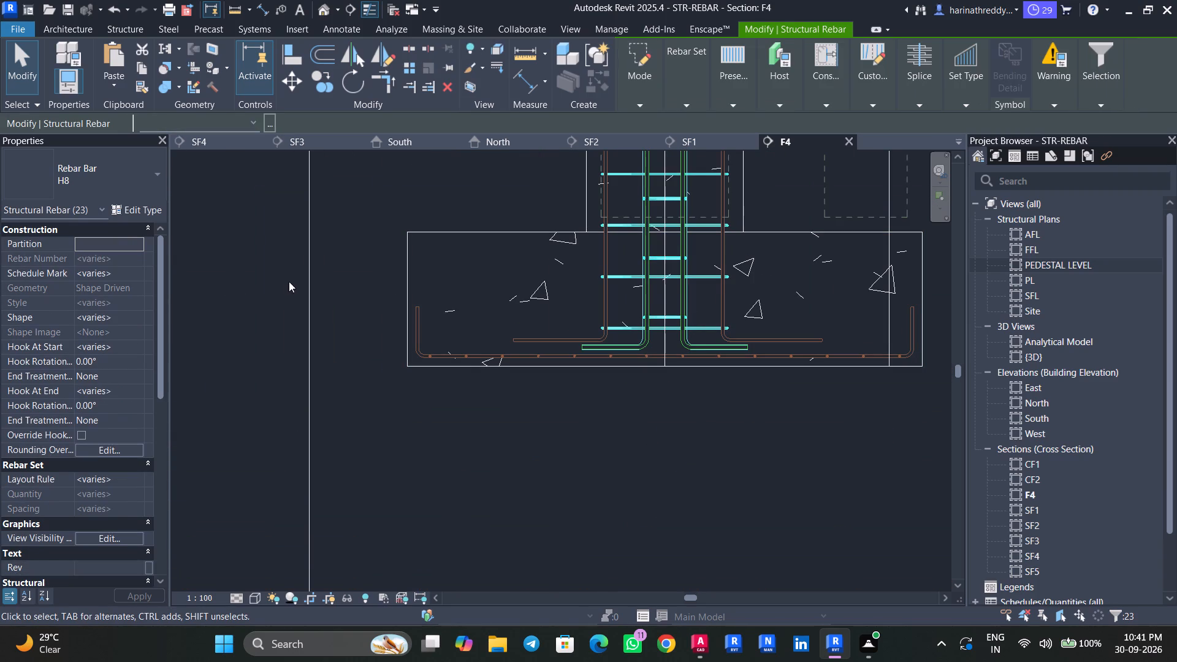
pyautogui.click(122, 541)
pyautogui.click(704, 286)
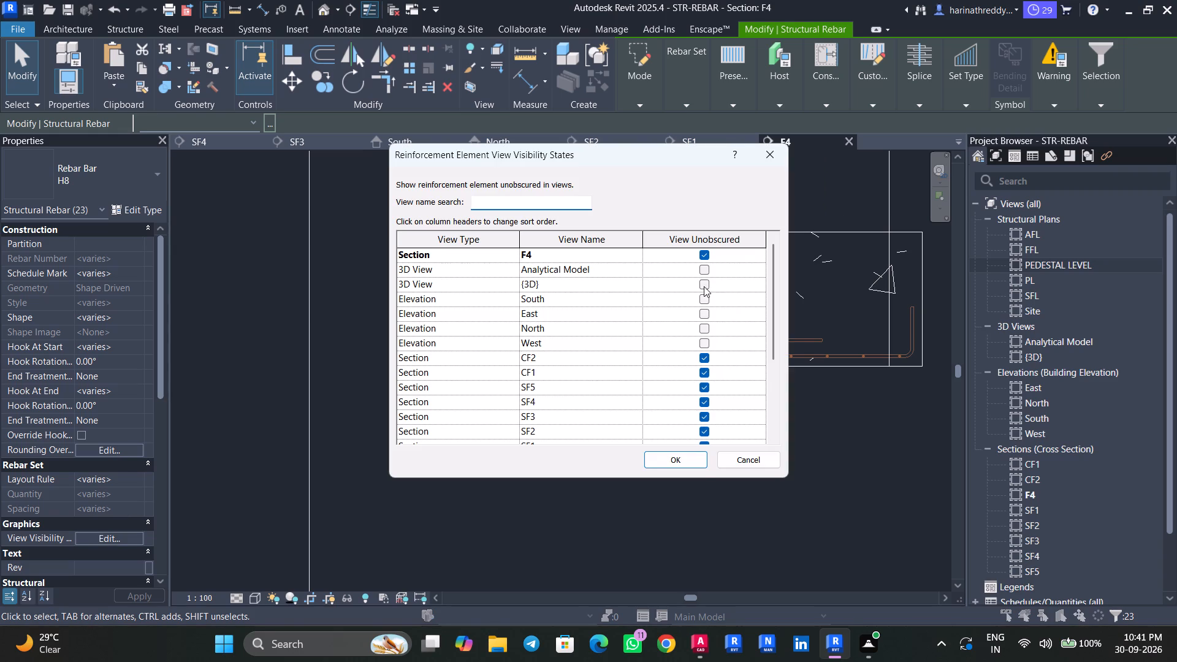
pyautogui.click(695, 461)
pyautogui.press('Escape')
pyautogui.press('Escape')
pyautogui.press('Escape')
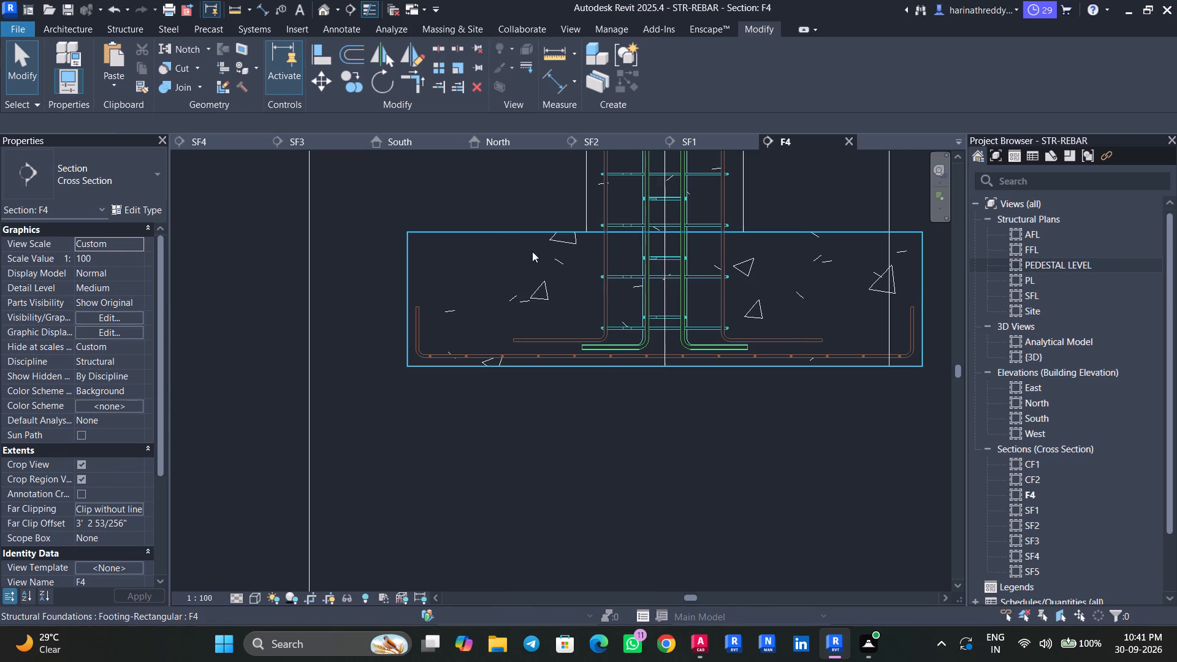
# Open the 3D view and examine the tie arrangement around the pedestal and F4 footing.
pyautogui.click(328, 14)
pyautogui.scroll(11, 709, 309)
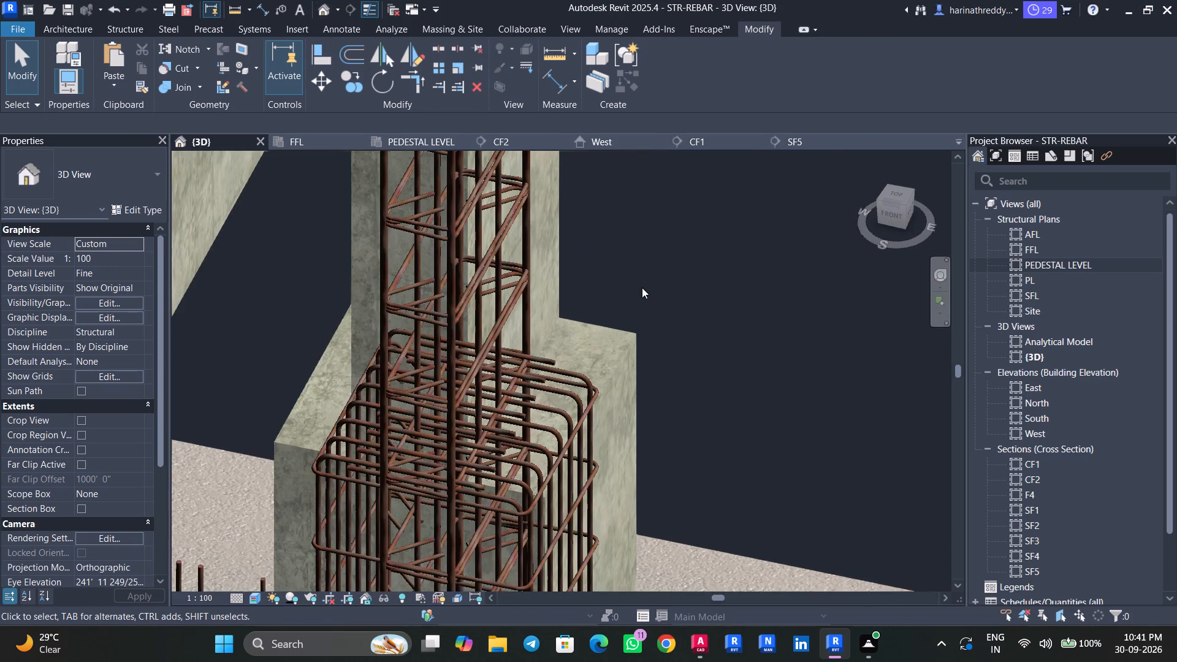
pyautogui.scroll(-5, 648, 210)
pyautogui.click(761, 394)
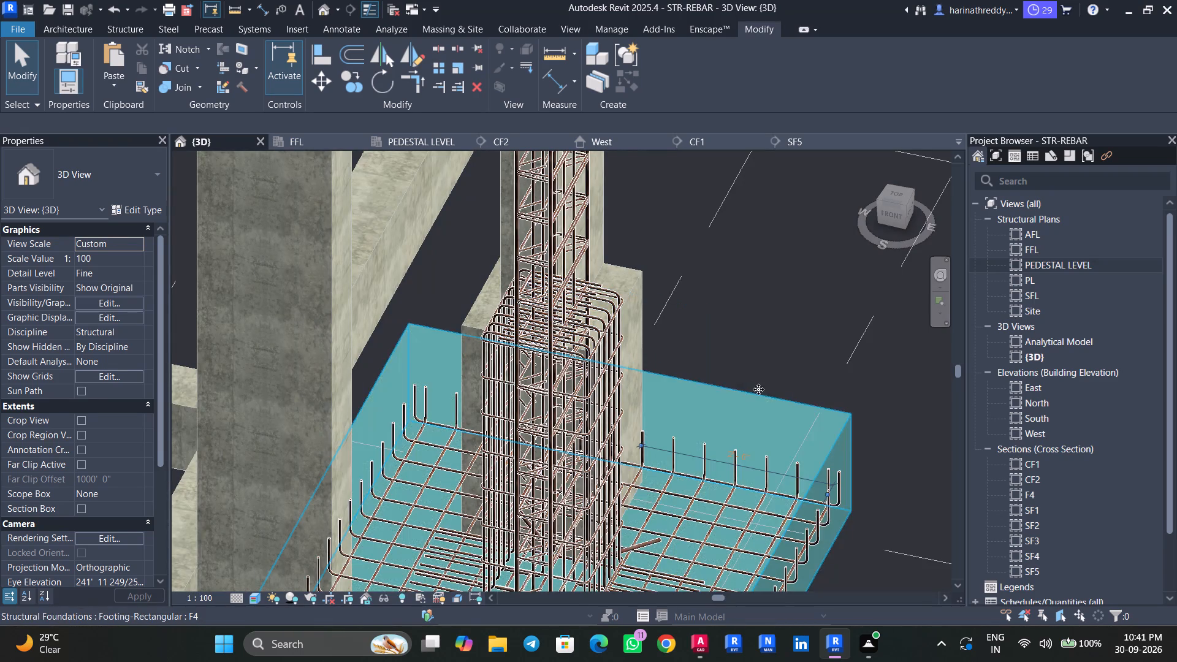
pyautogui.press('Escape')
pyautogui.press('Escape')
pyautogui.scroll(-3, 713, 319)
pyautogui.scroll(1, 713, 319)
pyautogui.scroll(-1, 713, 319)
# At the column head in 3D, lower the top extent of the uppermost H8 tie set below the other set's first tie.
pyautogui.moveTo(729, 266); pyautogui.dragTo(687, 492, button='middle')
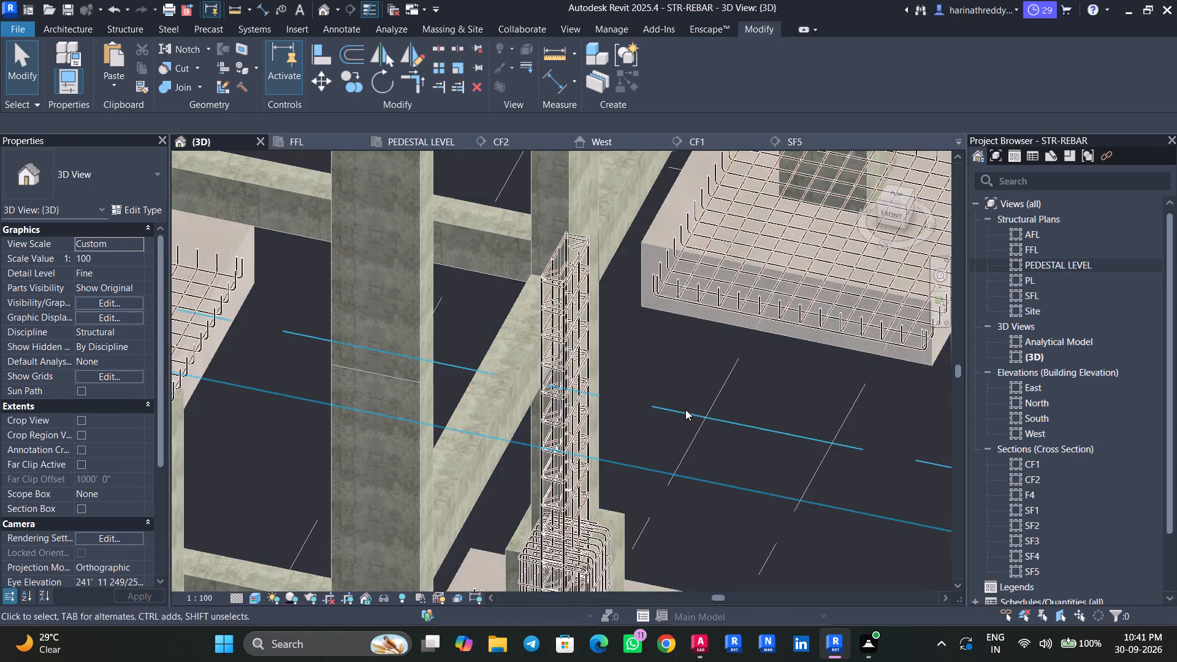
pyautogui.scroll(-4, 685, 406)
pyautogui.scroll(12, 619, 304)
pyautogui.click(642, 374)
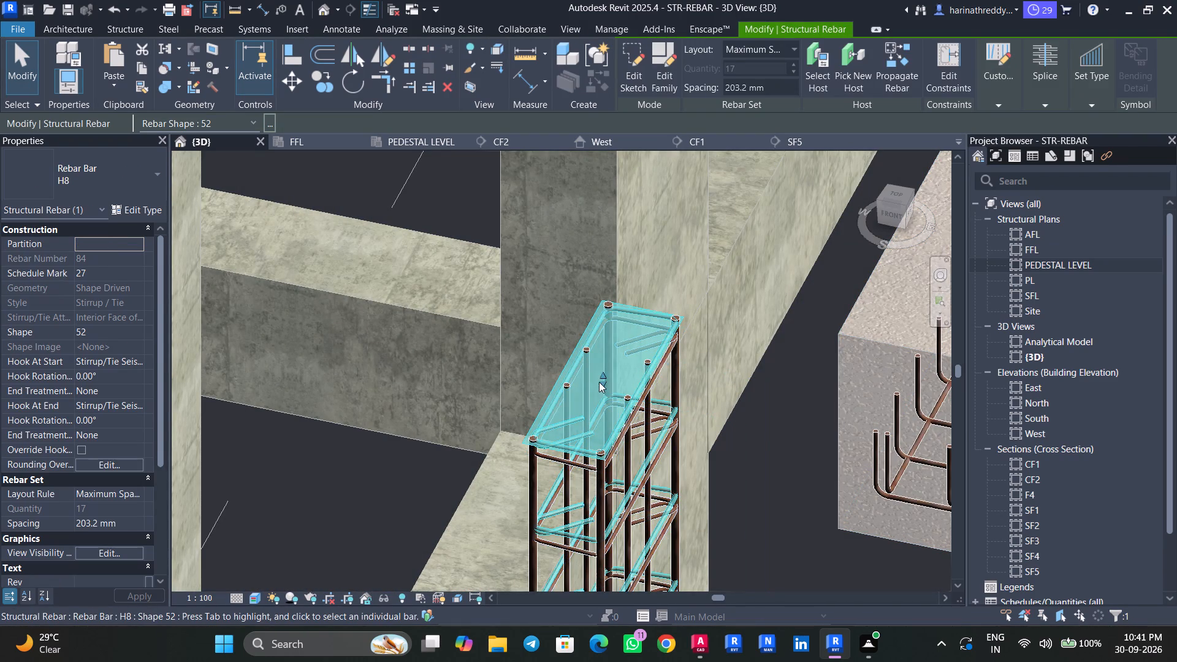
pyautogui.moveTo(601, 379); pyautogui.dragTo(600, 425)
pyautogui.press('Escape')
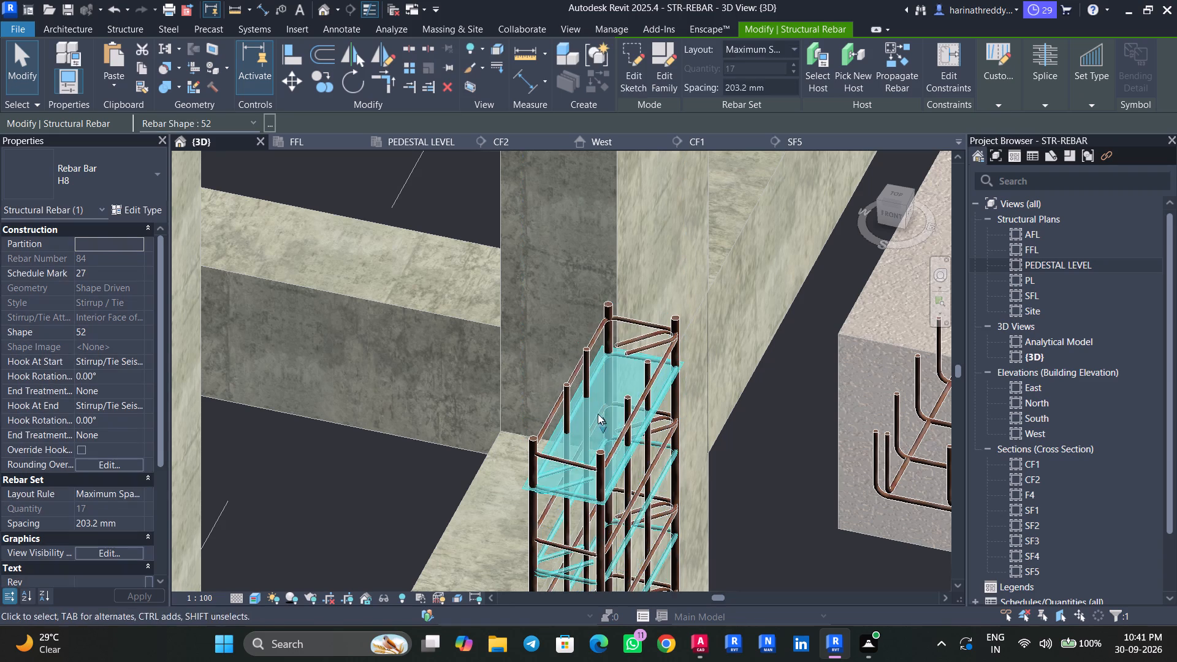
pyautogui.press('Escape')
pyautogui.press('Escape')
pyautogui.moveTo(756, 437); pyautogui.dragTo(726, 379, button='middle')
pyautogui.scroll(5, 512, 450)
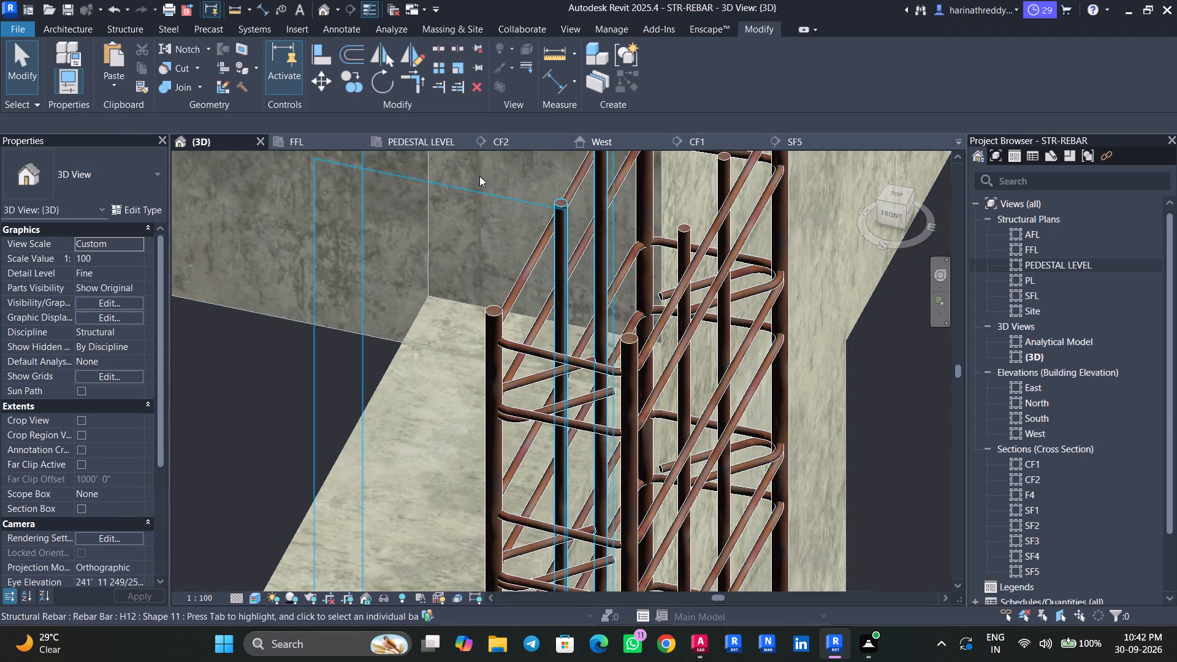
# In the F4 section, lower the top extent of the now higher H8 tie set to line up with the other set.
pyautogui.doubleClick(1045, 498)
pyautogui.scroll(-5, 634, 364)
pyautogui.moveTo(725, 214); pyautogui.dragTo(720, 250, button='middle')
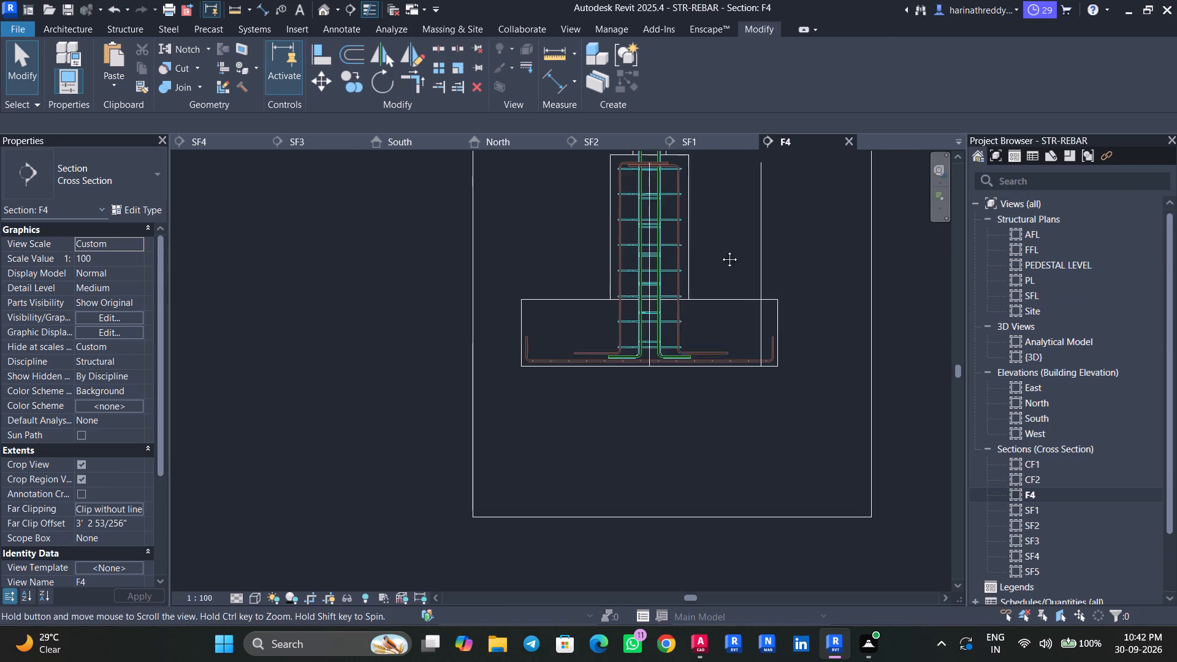
pyautogui.moveTo(720, 250); pyautogui.dragTo(714, 378, button='middle')
pyautogui.moveTo(633, 162); pyautogui.dragTo(616, 439, button='middle')
pyautogui.scroll(2, 618, 295)
pyautogui.scroll(-1, 618, 295)
pyautogui.scroll(1, 618, 294)
pyautogui.scroll(-1, 618, 294)
pyautogui.scroll(10, 618, 294)
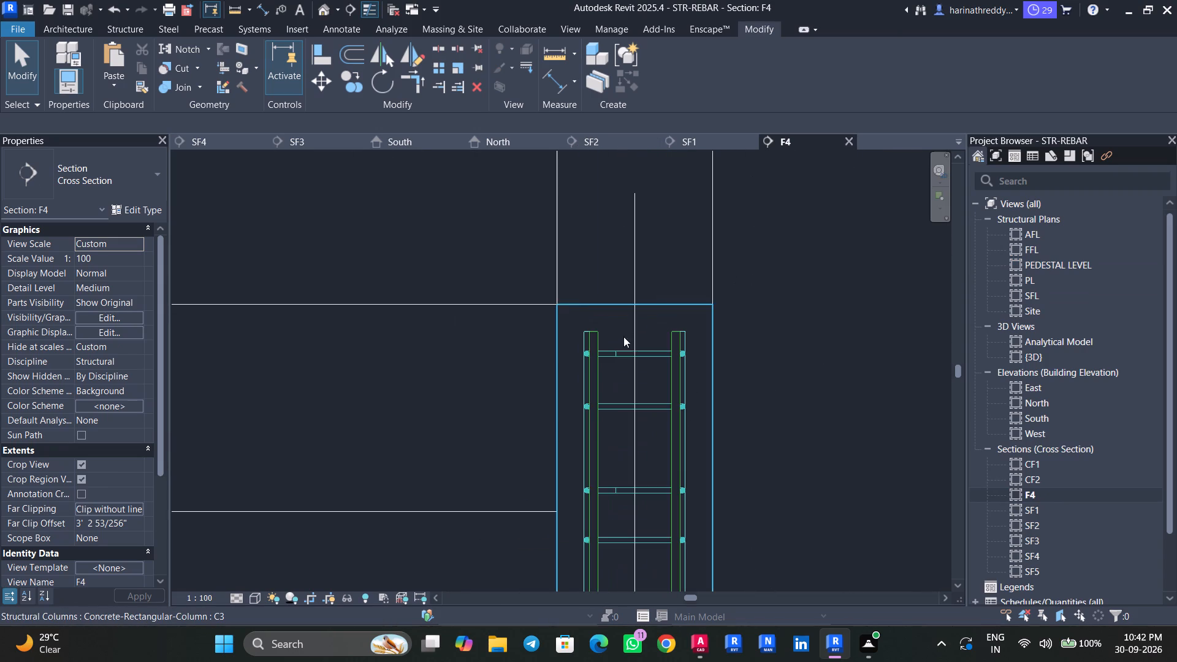
pyautogui.press('Escape')
pyautogui.click(625, 350)
pyautogui.moveTo(634, 351); pyautogui.dragTo(631, 403)
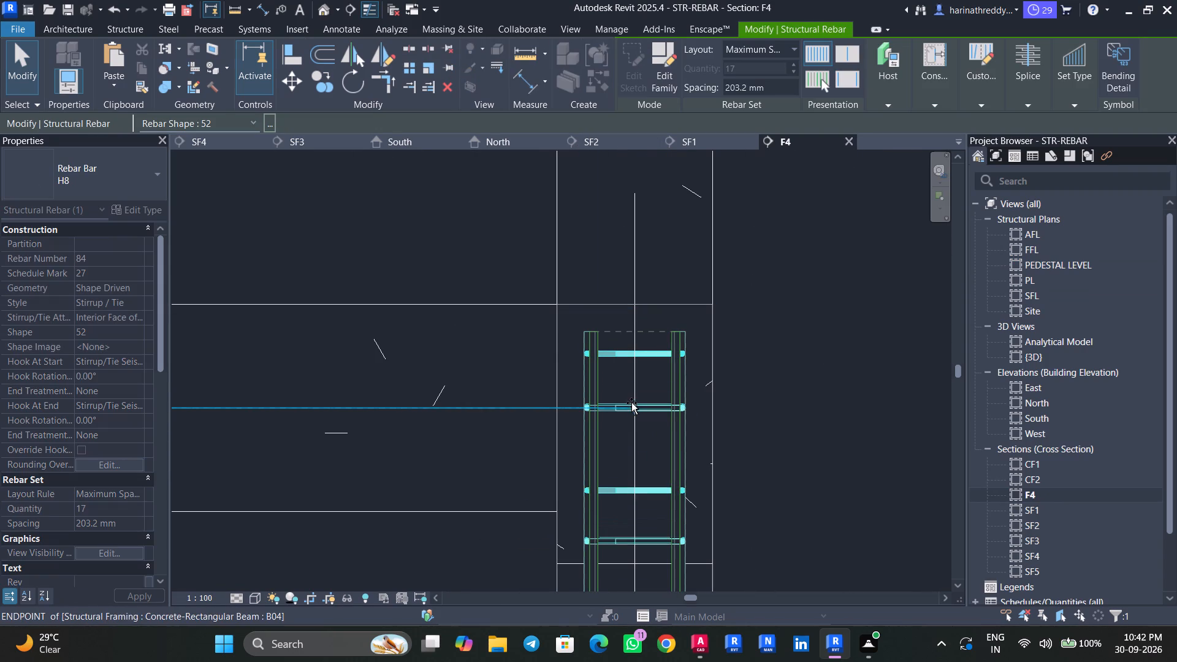
pyautogui.moveTo(631, 403); pyautogui.dragTo(631, 400)
pyautogui.press('Escape')
pyautogui.press('Escape')
# Examine the H8 ties in the F4 section from the column head down to the footing.
pyautogui.scroll(-8, 765, 376)
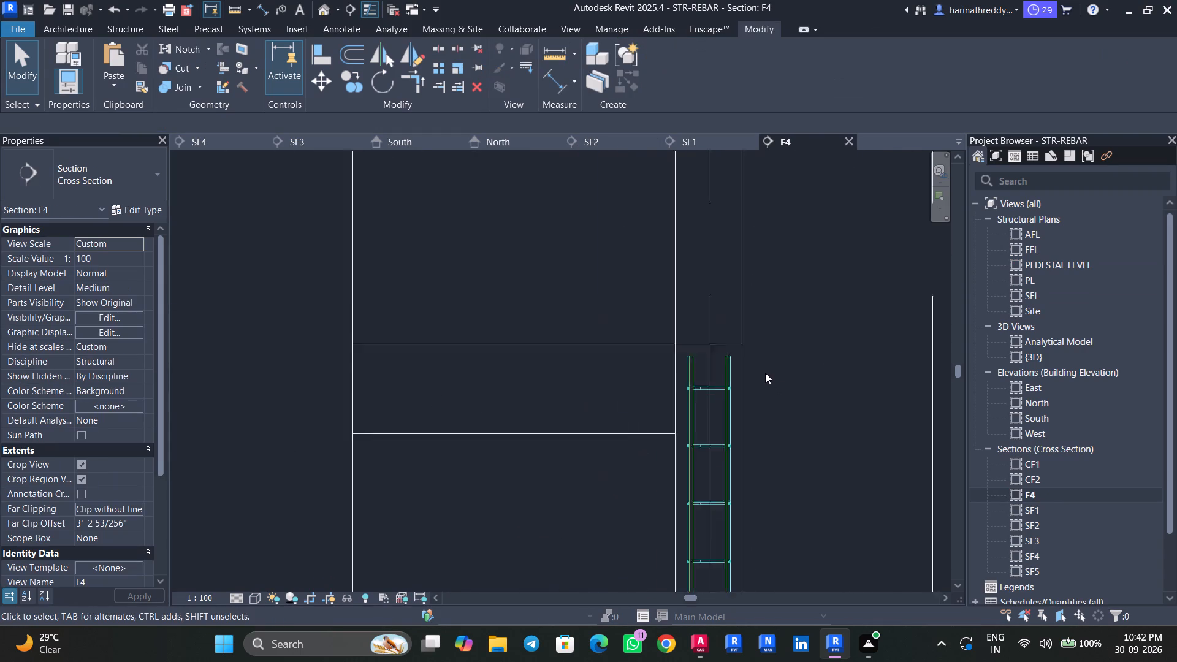
pyautogui.scroll(-6, 765, 373)
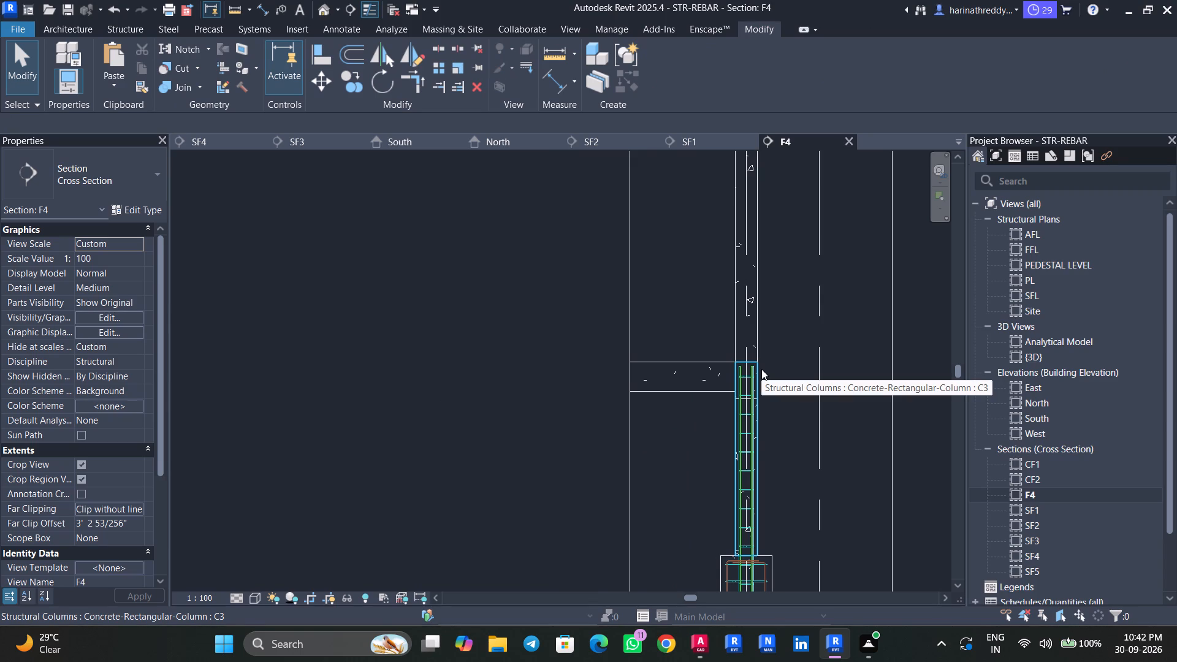
pyautogui.scroll(-4, 779, 332)
pyautogui.moveTo(782, 332); pyautogui.dragTo(707, 230, button='middle')
pyautogui.press('Escape')
pyautogui.press('Escape')
pyautogui.scroll(10, 712, 439)
pyautogui.scroll(-1, 672, 425)
pyautogui.scroll(2, 672, 425)
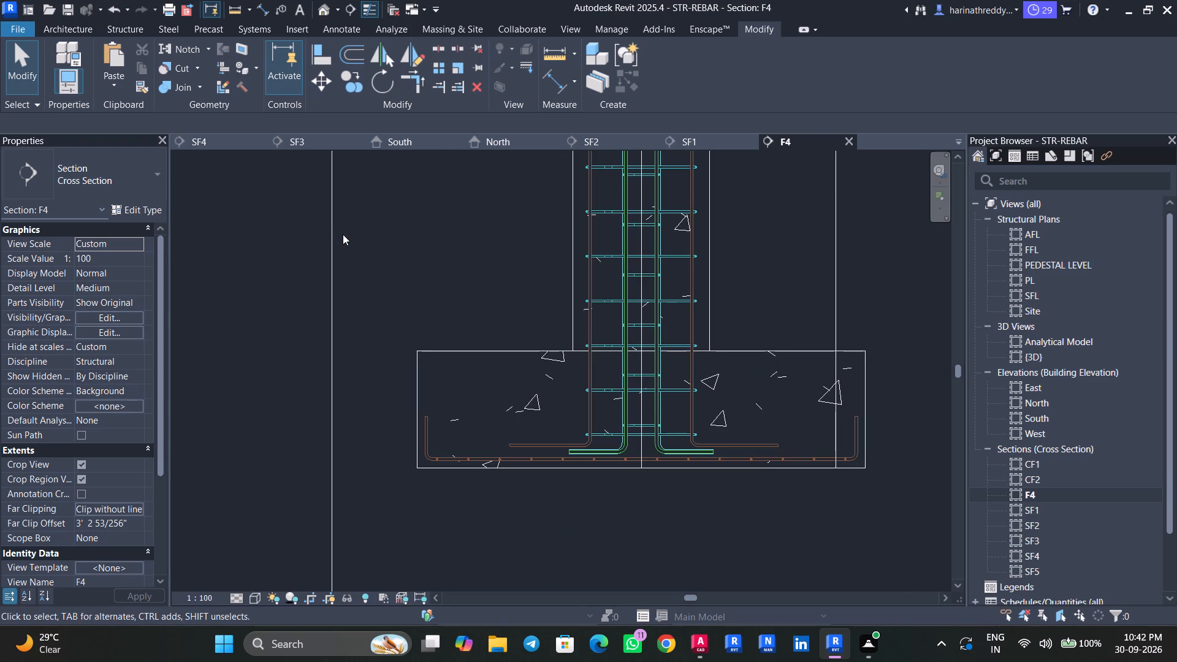
# Open the AFL structural plan and check the types of the neighbouring footings on grids 3 and 4.
pyautogui.doubleClick(1075, 230)
pyautogui.scroll(-4, 469, 370)
pyautogui.moveTo(427, 440); pyautogui.dragTo(429, 438, button='middle')
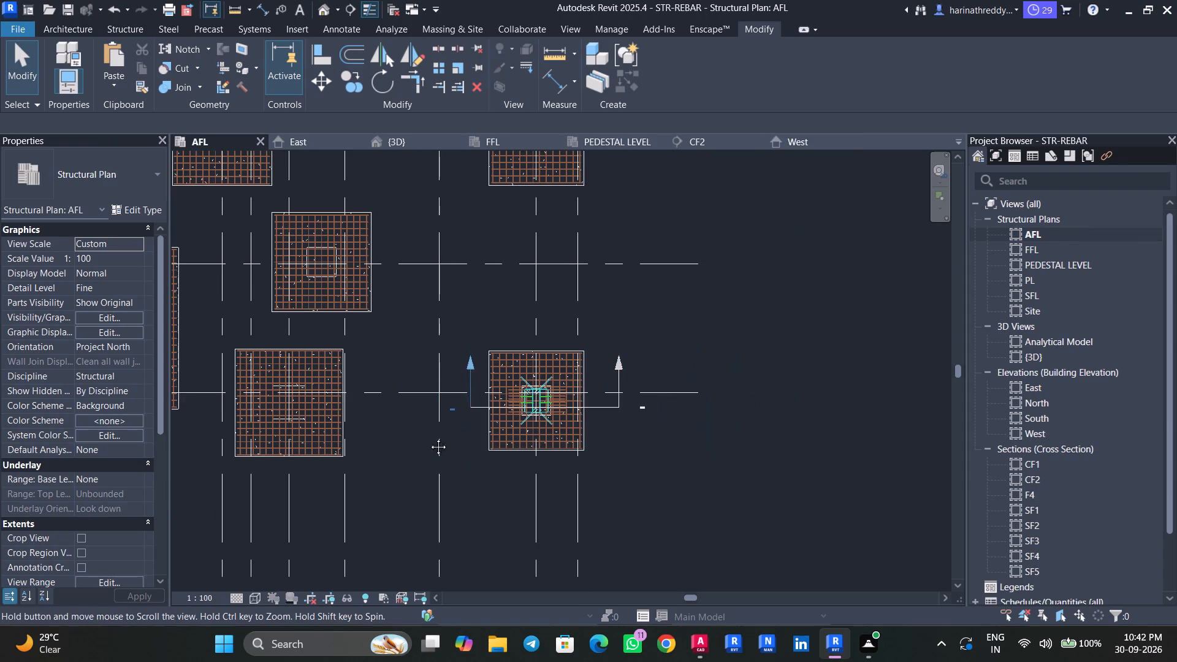
pyautogui.moveTo(429, 438); pyautogui.dragTo(630, 408, button='middle')
pyautogui.scroll(6, 533, 376)
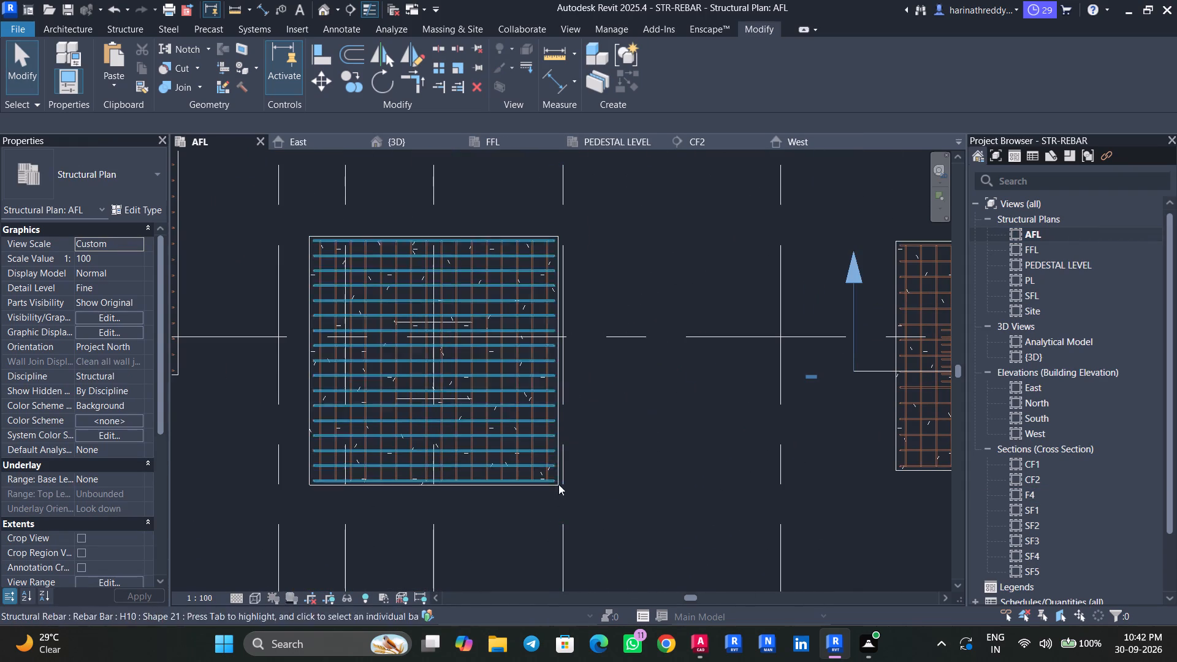
pyautogui.scroll(3, 528, 495)
pyautogui.click(527, 482)
pyautogui.scroll(-10, 527, 482)
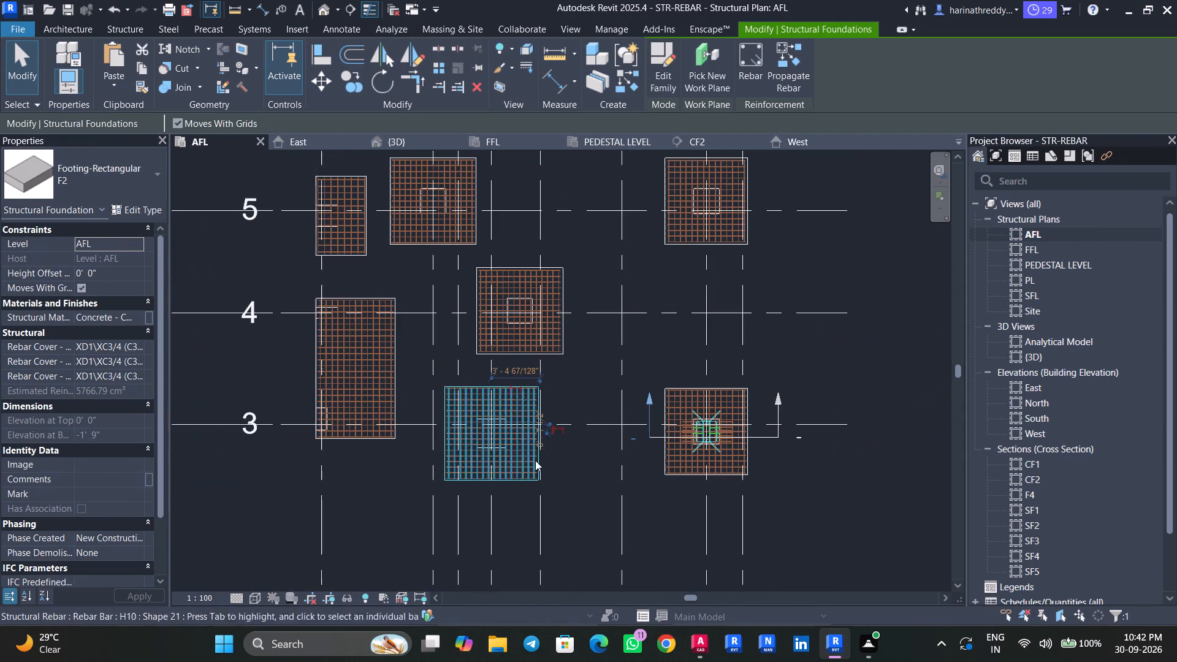
pyautogui.press('Escape')
pyautogui.scroll(10, 530, 356)
pyautogui.click(531, 355)
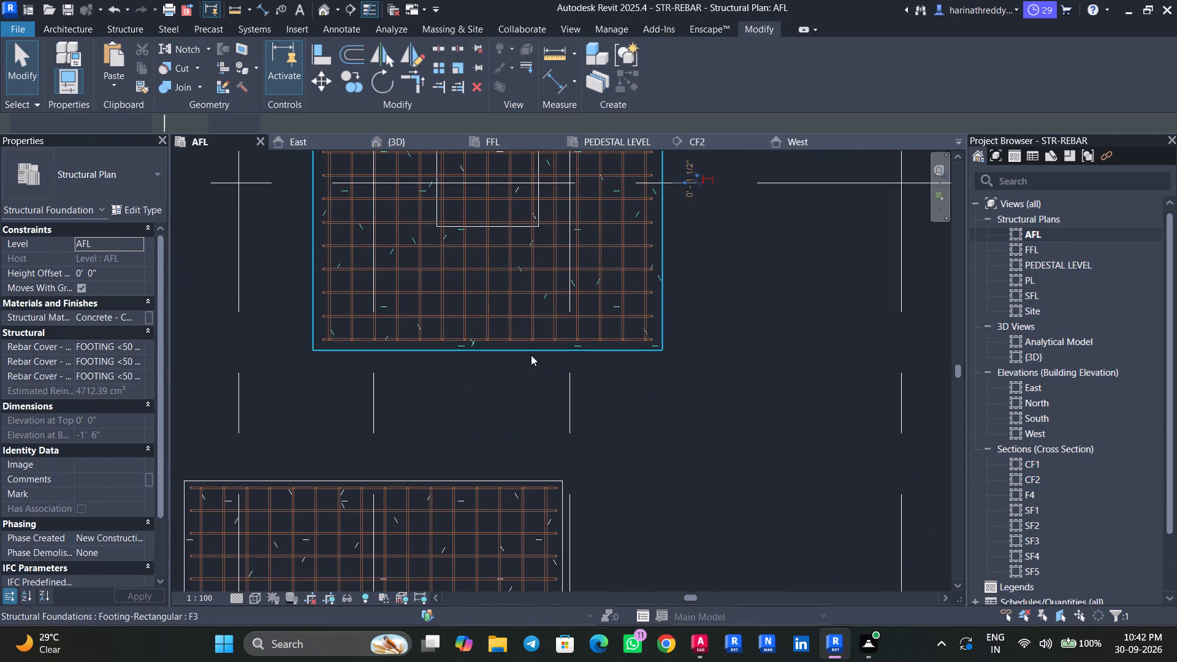
pyautogui.scroll(-3, 531, 355)
pyautogui.moveTo(526, 363); pyautogui.dragTo(544, 435, button='middle')
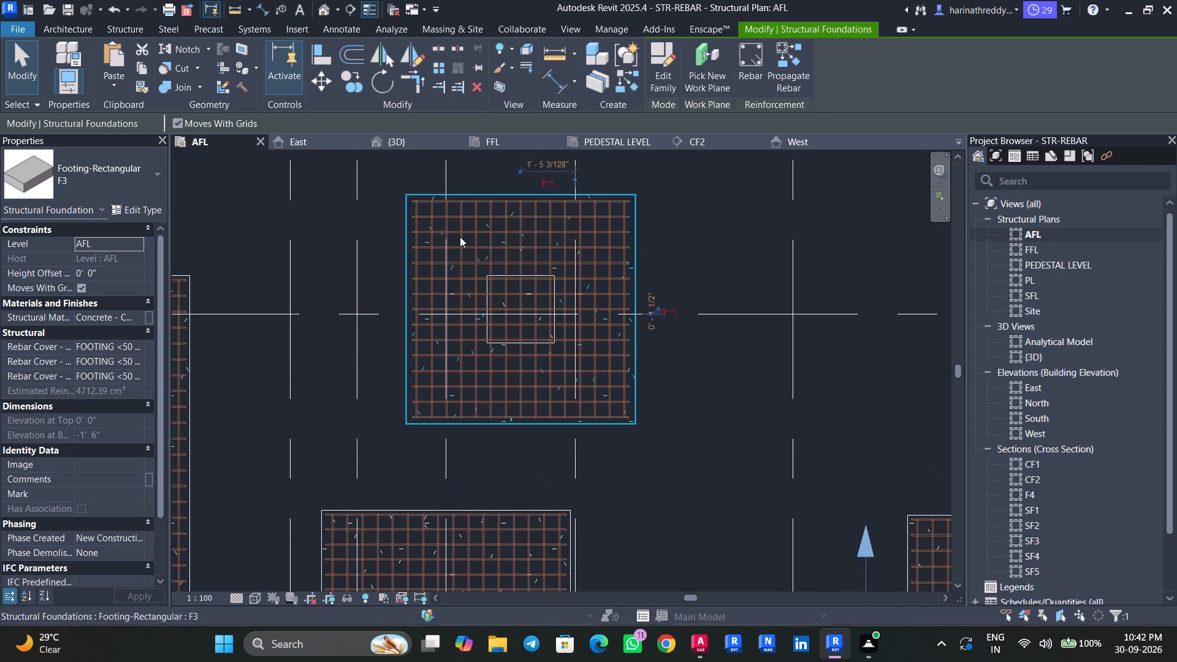
# Draw a section line along grid 4 across the full width of the F3 footing.
pyautogui.click(346, 12)
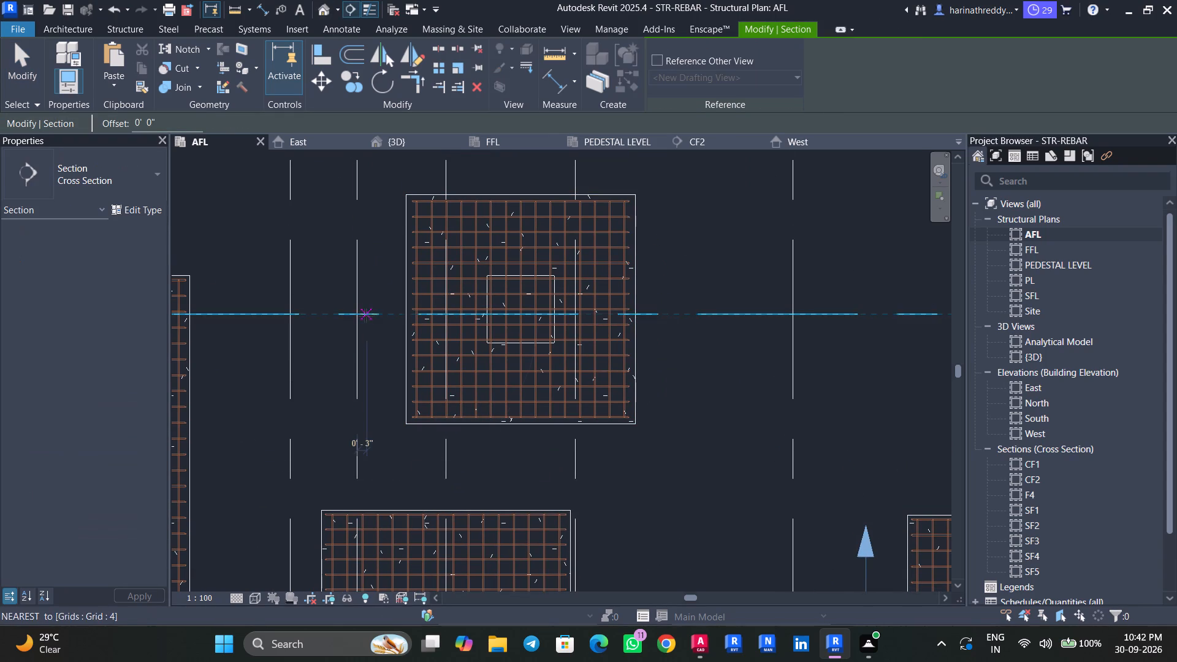
pyautogui.click(365, 315)
pyautogui.click(694, 314)
pyautogui.press('Escape')
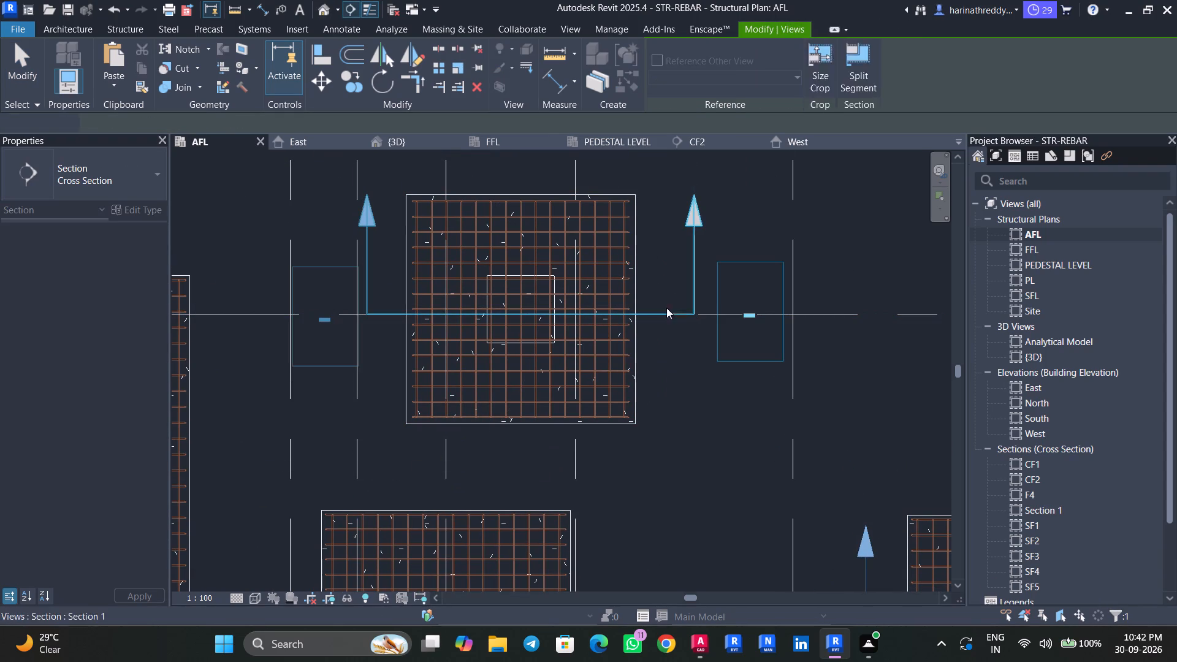
pyautogui.press('Escape')
# Shorten the new section's far clip depth to about 1' 1 1/2", within the F3 footing.
pyautogui.click(655, 318)
pyautogui.scroll(-8, 655, 318)
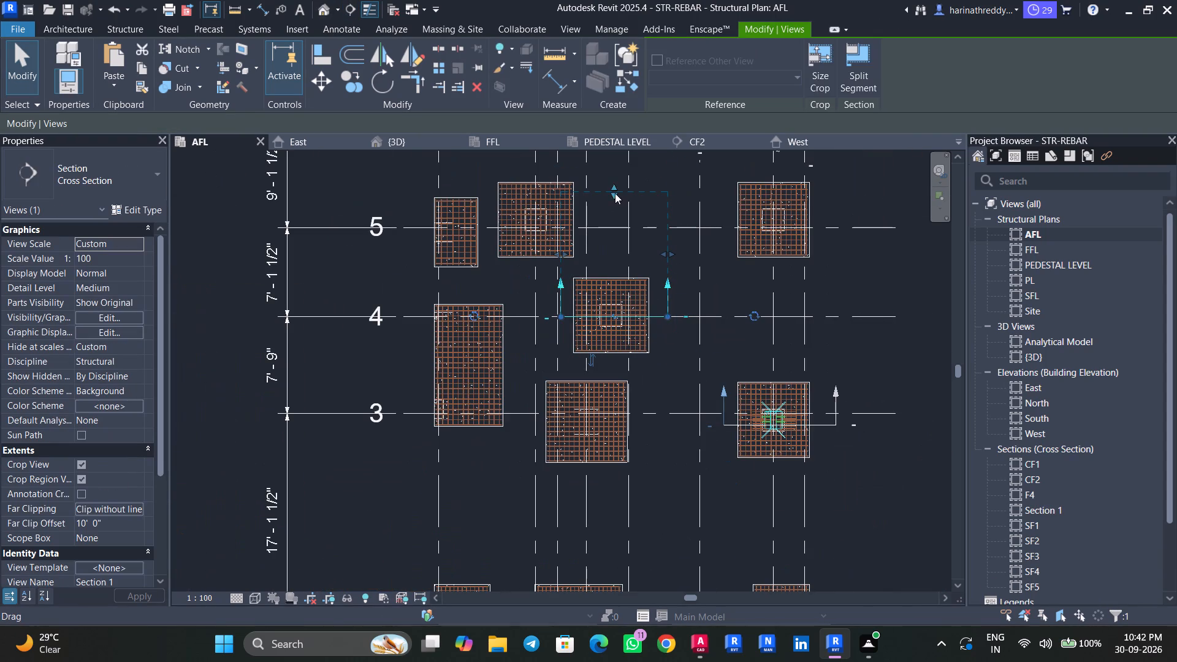
pyautogui.moveTo(615, 194); pyautogui.dragTo(620, 299)
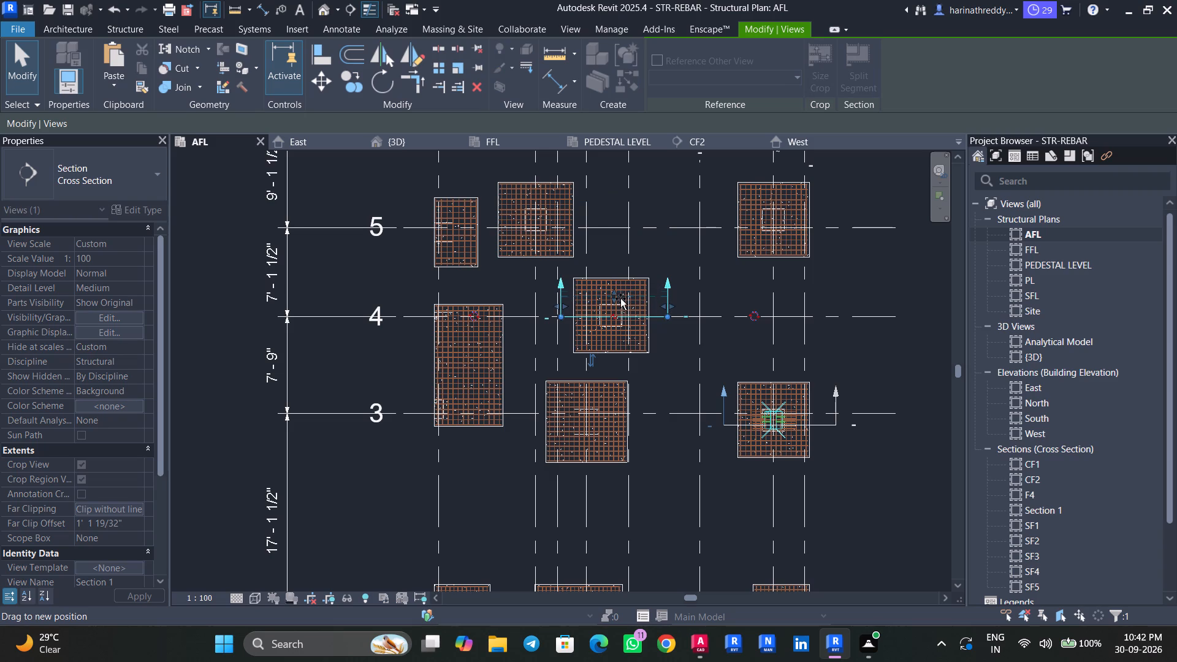
# Extend the grid 4 section's far clip depth to about 2' 2 1/2", past the pedestal but within the F3 footing.
pyautogui.moveTo(620, 299); pyautogui.dragTo(619, 291)
pyautogui.scroll(7, 671, 318)
pyautogui.scroll(-1, 675, 319)
pyautogui.scroll(2, 675, 319)
pyautogui.press('Escape')
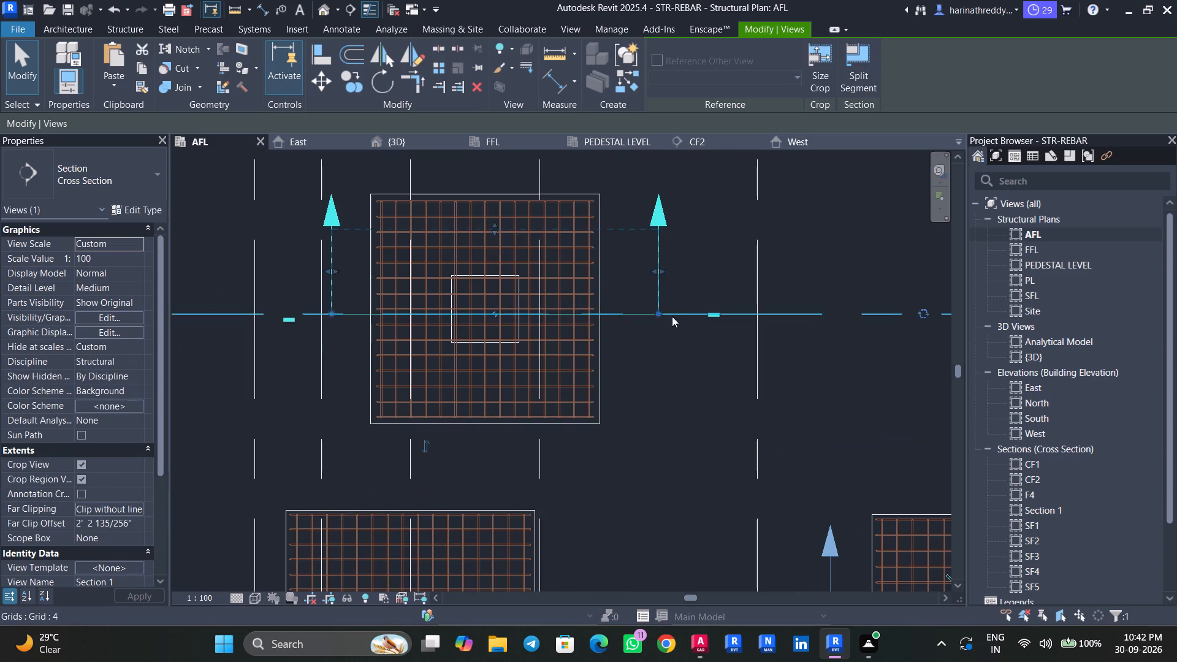
pyautogui.press('Escape')
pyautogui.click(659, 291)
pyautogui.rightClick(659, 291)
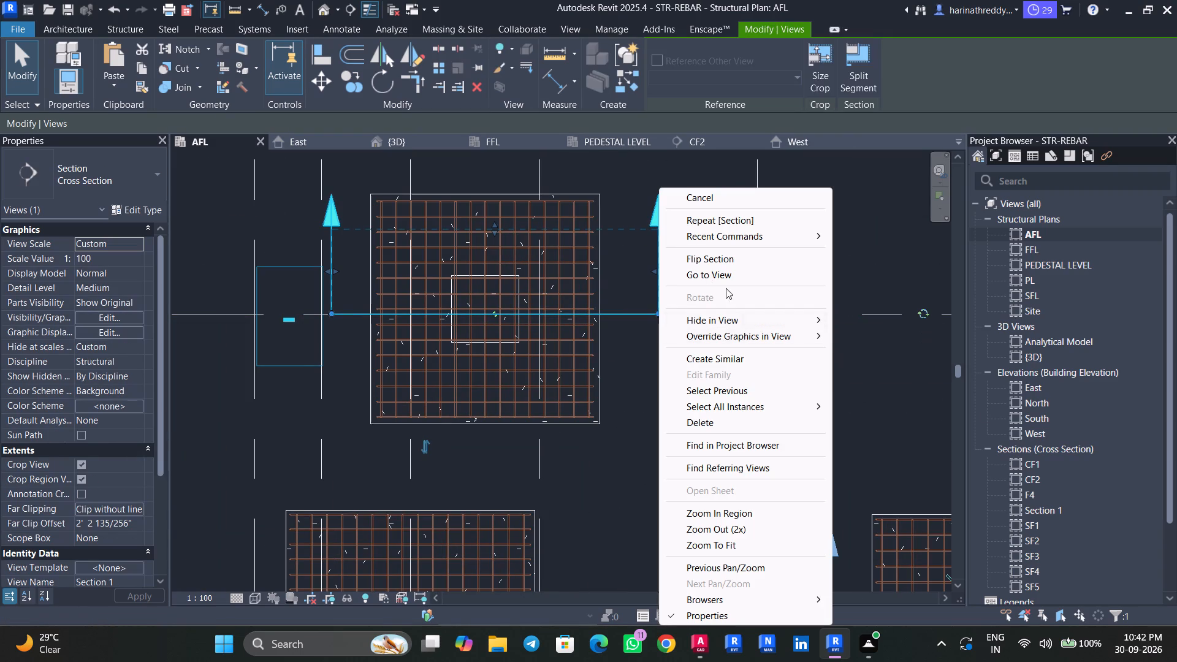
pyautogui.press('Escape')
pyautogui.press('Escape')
# Rename the new cross section view Section 1 as F3.
pyautogui.click(1037, 511)
pyautogui.rightClick(1037, 512)
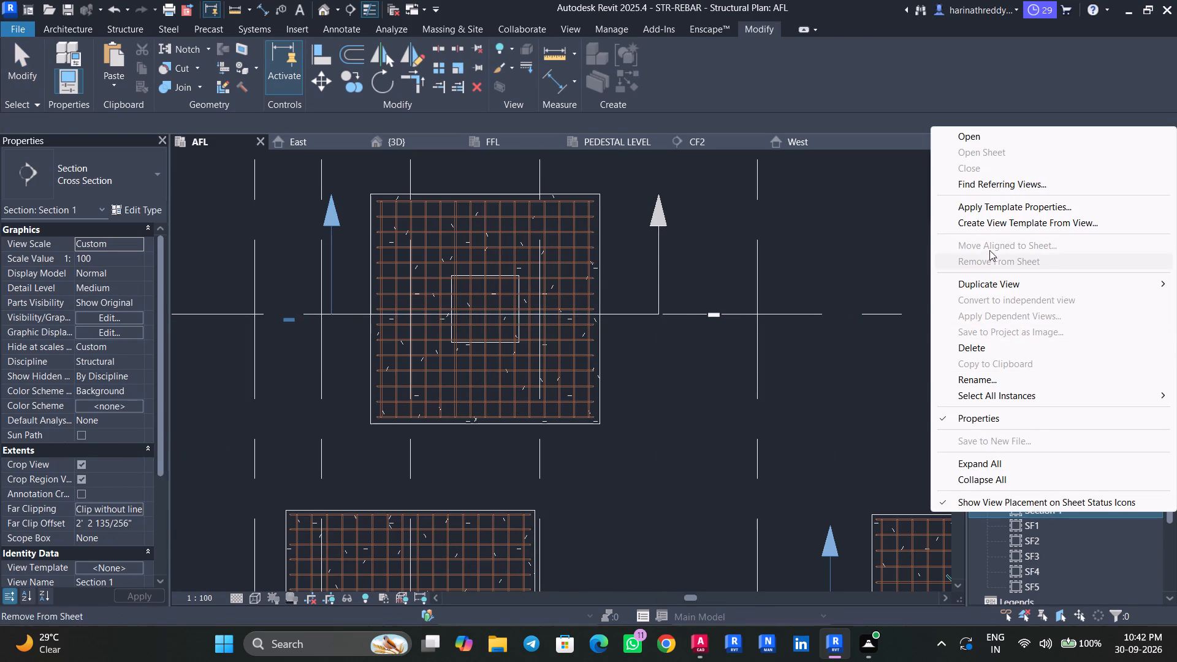
pyautogui.click(999, 375)
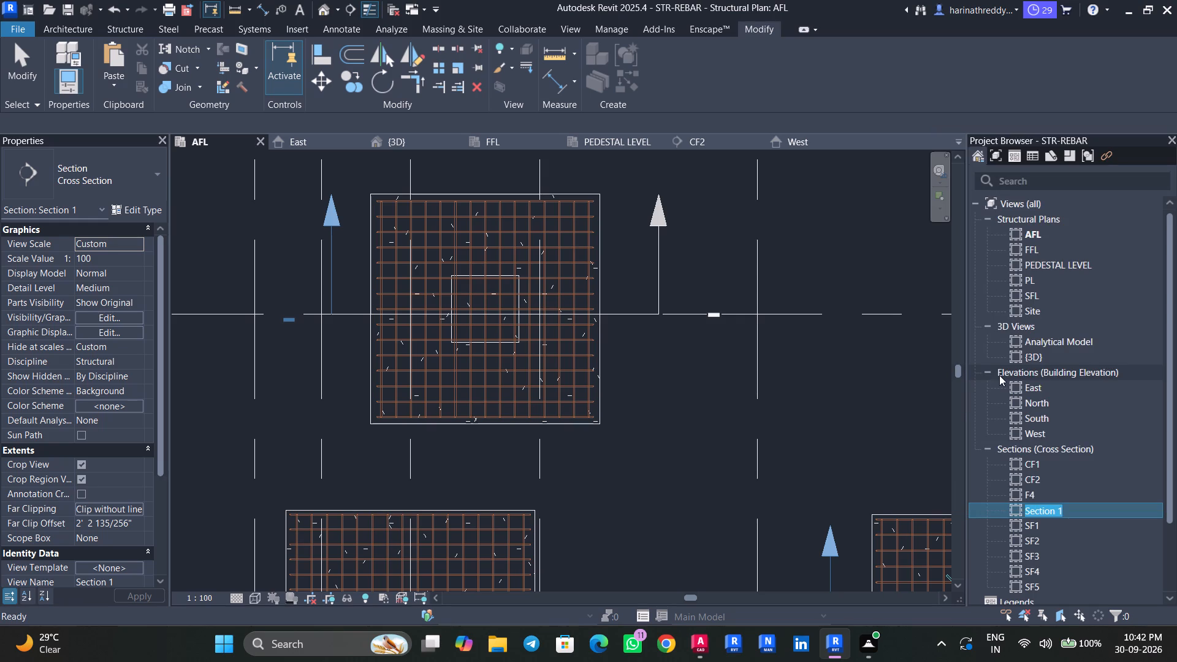
pyautogui.write('f3')
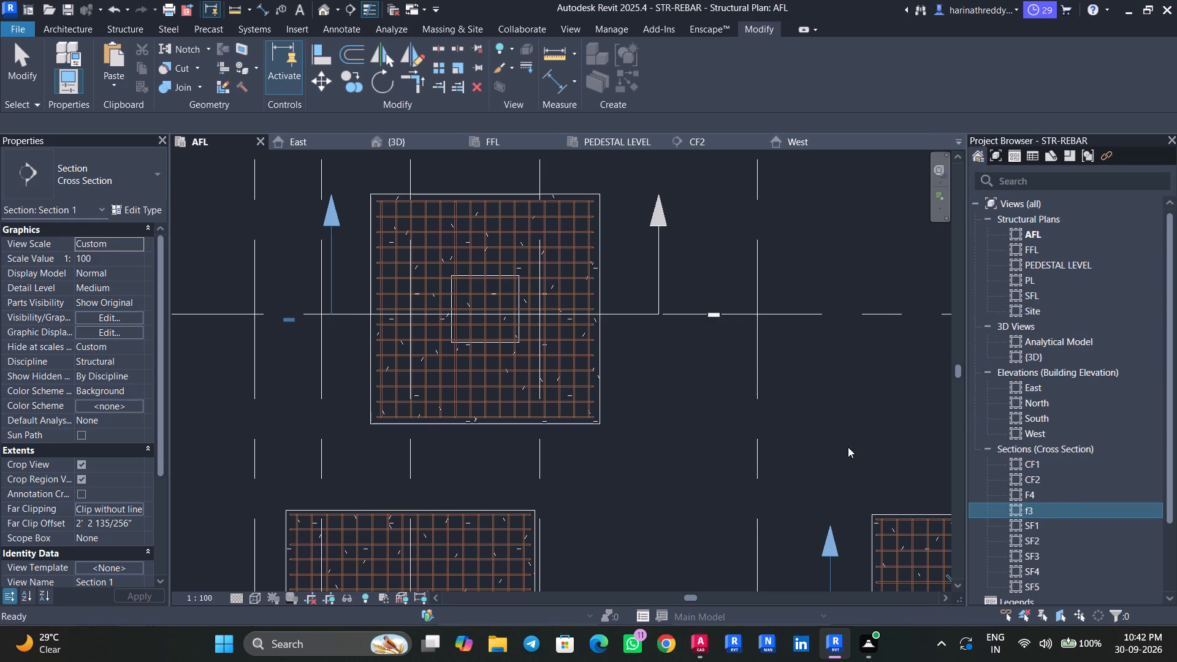
pyautogui.press('BackSpace')
pyautogui.press('BackSpace')
pyautogui.press('BackSpace')
pyautogui.press('BackSpace')
pyautogui.press('BackSpace')
pyautogui.write('F3')
pyautogui.click(853, 444)
pyautogui.press('Escape')
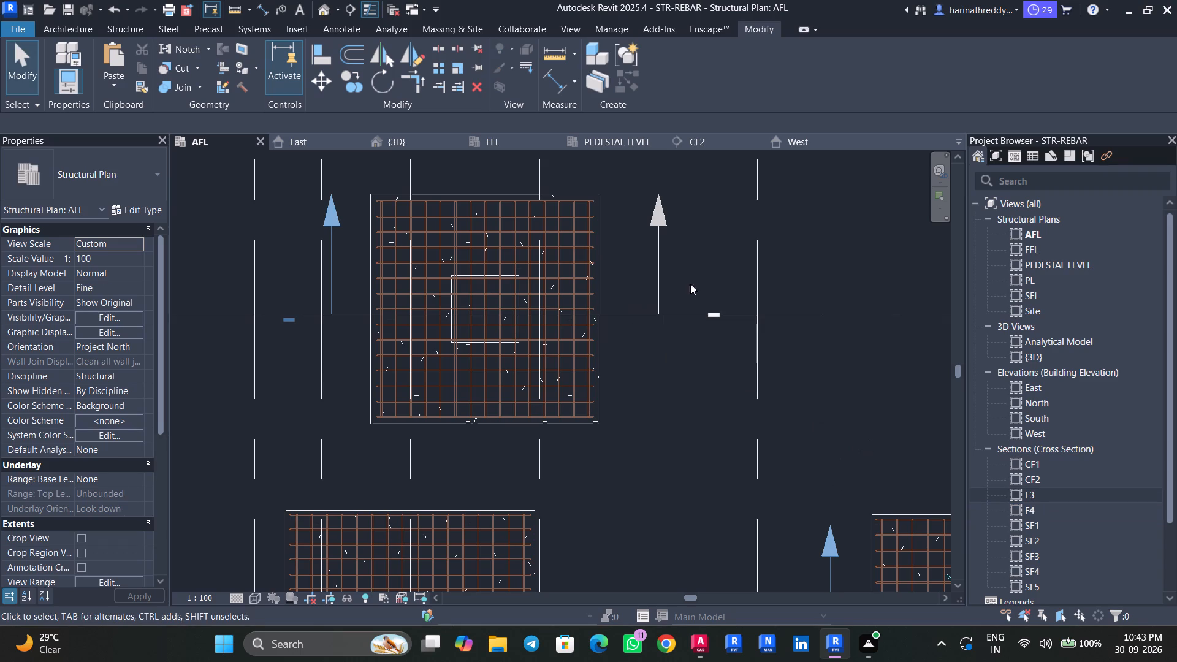
# Open the F3 section view from its section line and bring the footing and pedestal into view.
pyautogui.click(659, 272)
pyautogui.rightClick(657, 275)
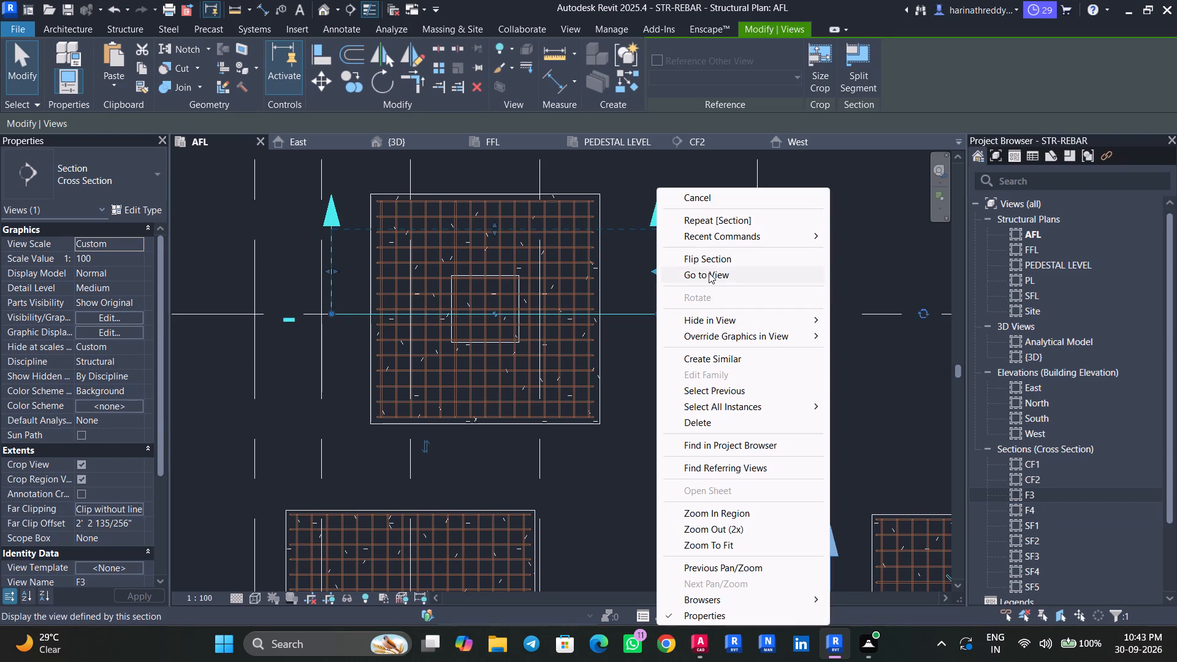
pyautogui.click(709, 272)
pyautogui.scroll(5, 581, 484)
pyautogui.moveTo(581, 485); pyautogui.dragTo(696, 371, button='middle')
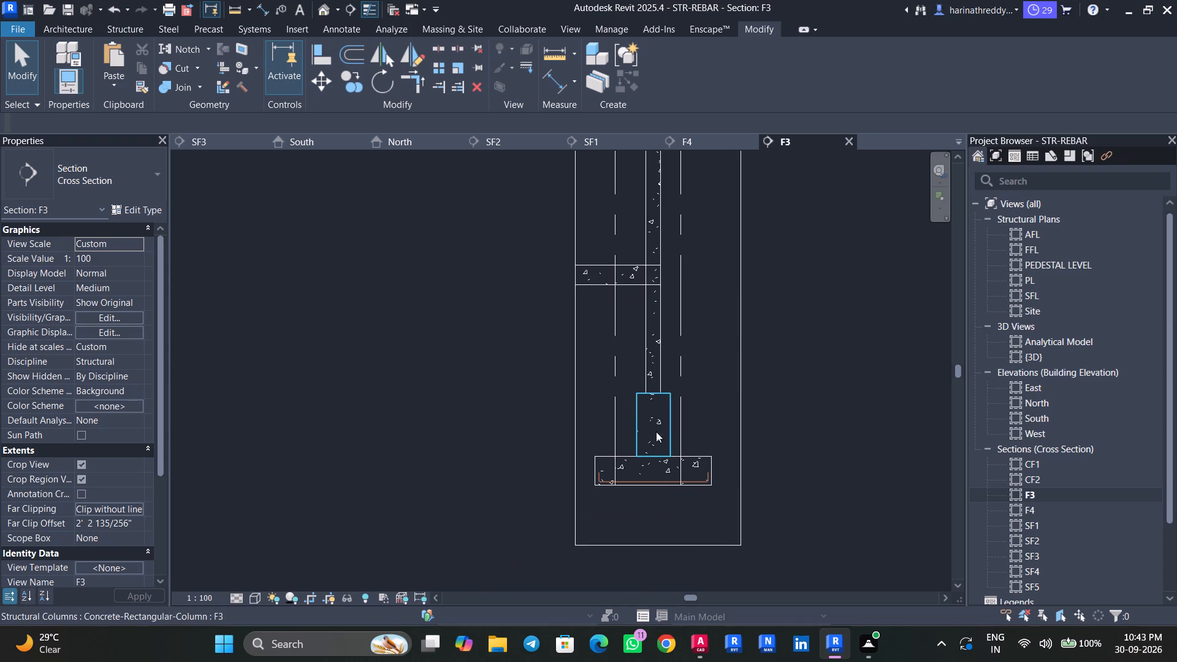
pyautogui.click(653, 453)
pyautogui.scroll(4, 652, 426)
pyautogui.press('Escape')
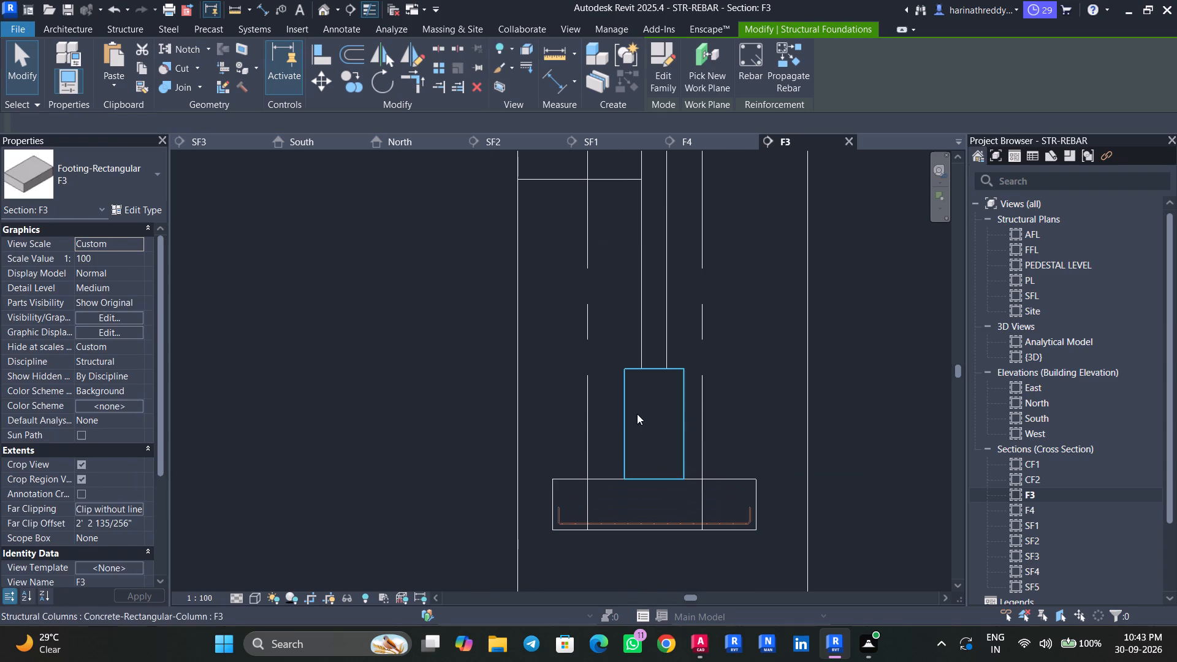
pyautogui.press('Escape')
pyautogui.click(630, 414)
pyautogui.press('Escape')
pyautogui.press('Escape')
# Set the rebar cover of the F3 pedestal above the footing to PEDESTAL <50 mm>.
pyautogui.click(131, 29)
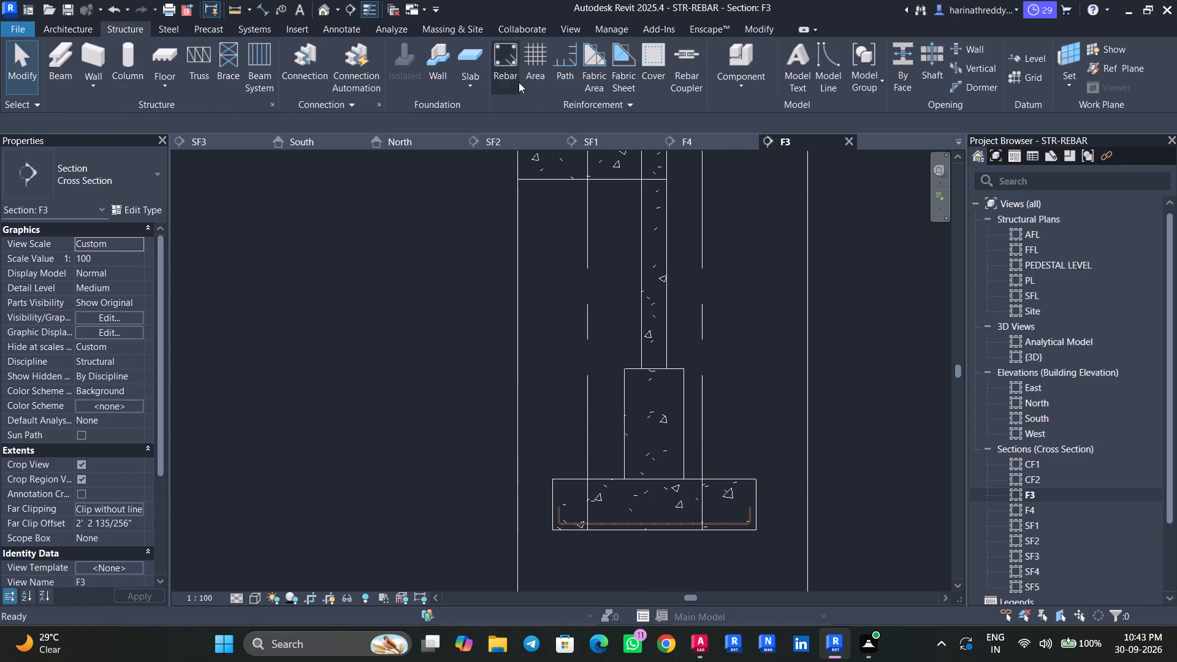
pyautogui.click(653, 77)
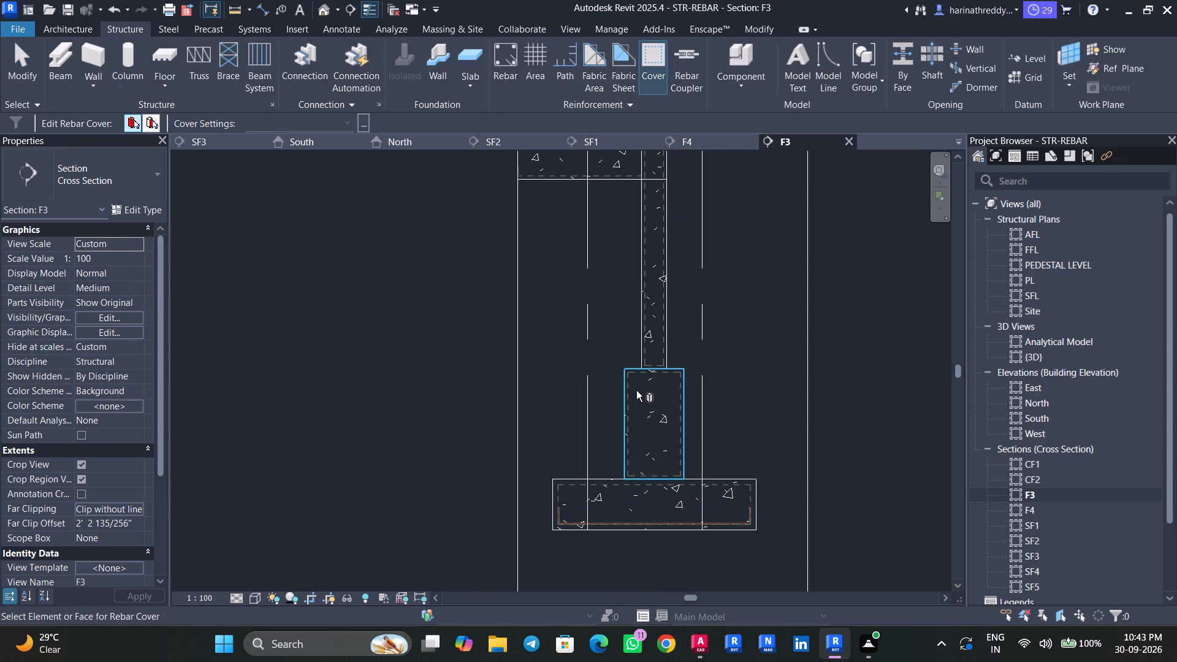
pyautogui.click(636, 390)
pyautogui.click(327, 124)
pyautogui.scroll(14, 277, 172)
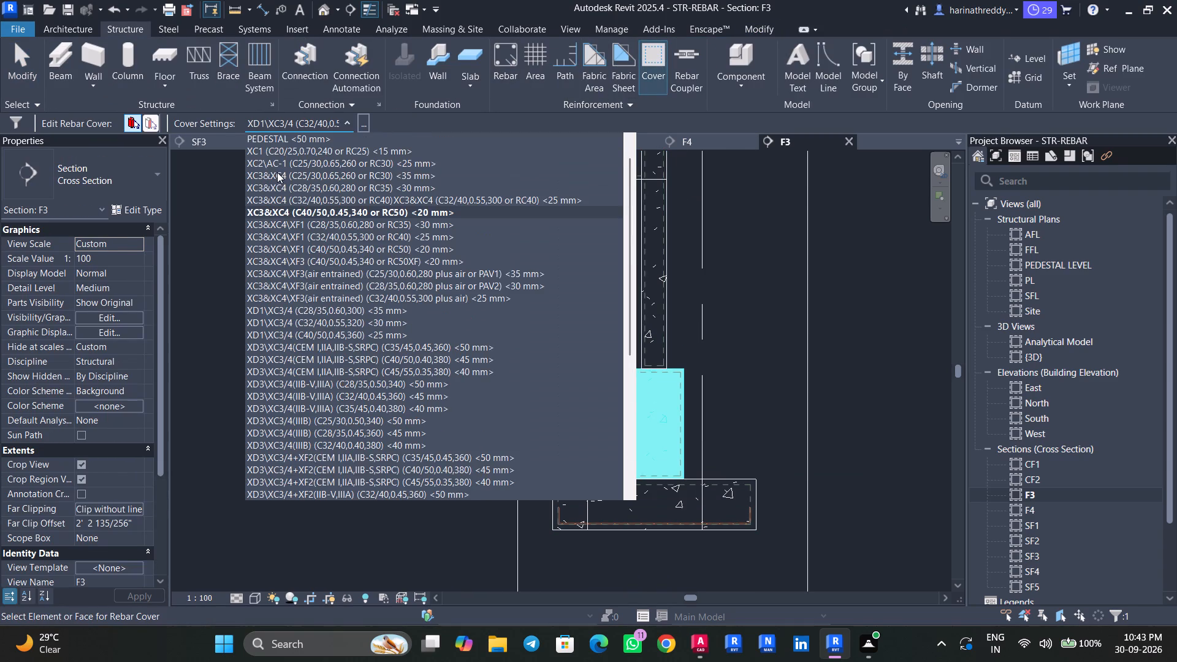
pyautogui.click(297, 159)
pyautogui.press('Escape')
pyautogui.press('Escape')
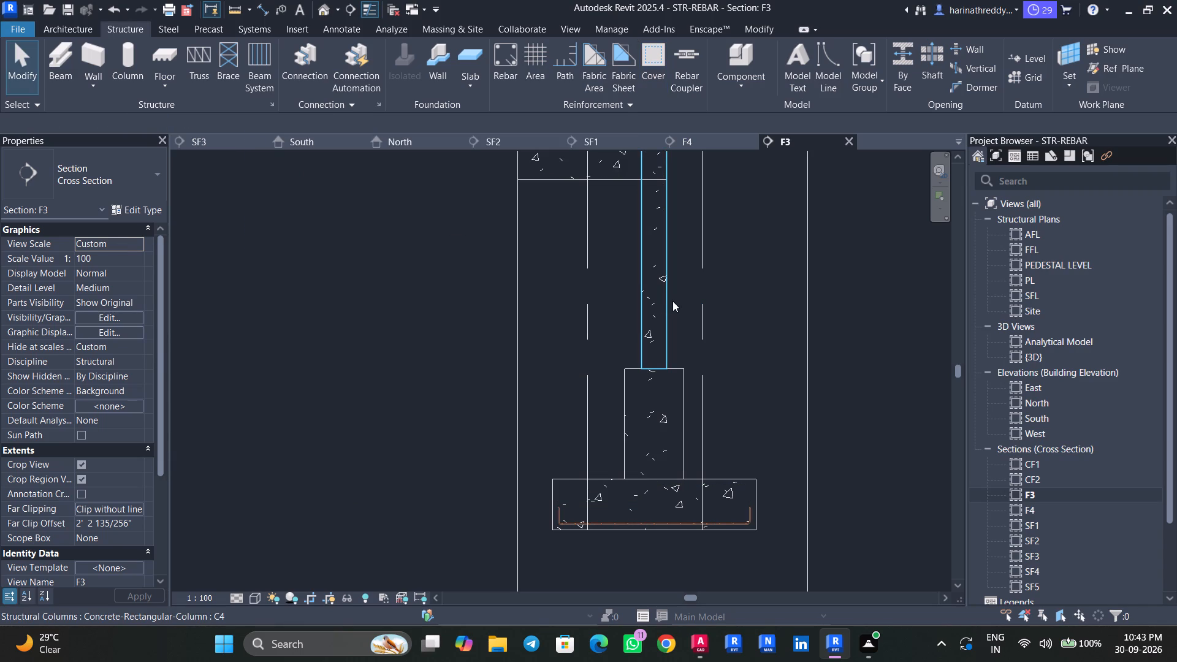
# Set the rebar cover of the C4 column directly above the F3 pedestal to COLUMN <40 mm>.
pyautogui.click(672, 301)
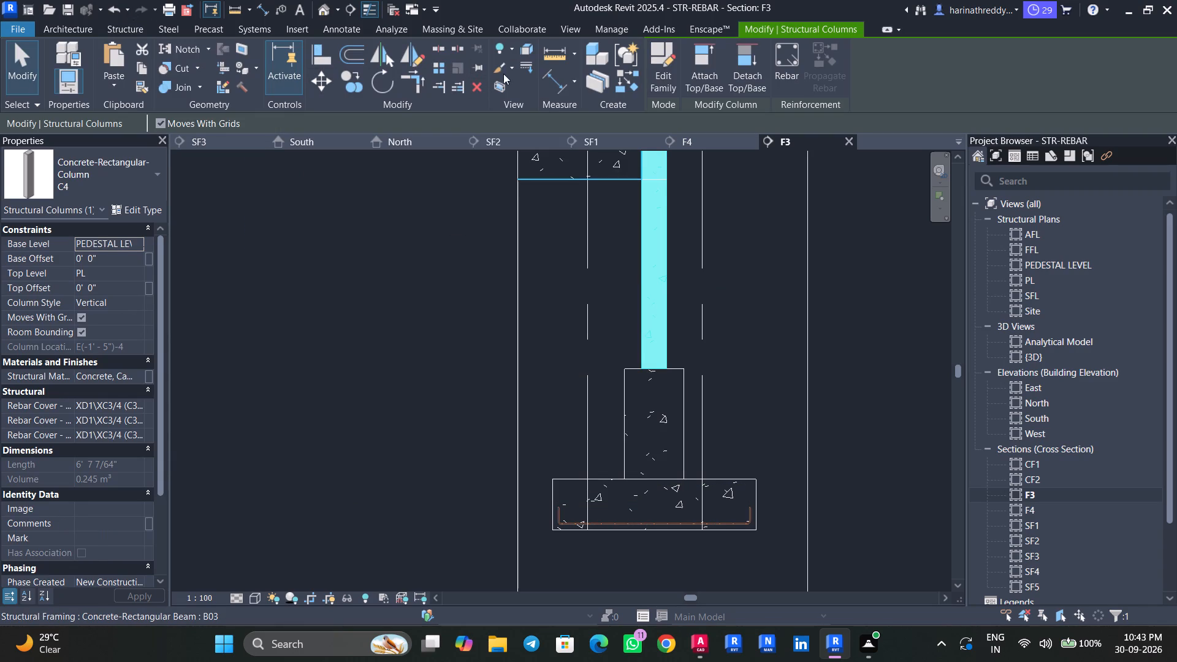
pyautogui.press('Escape')
pyautogui.press('Escape')
pyautogui.click(660, 83)
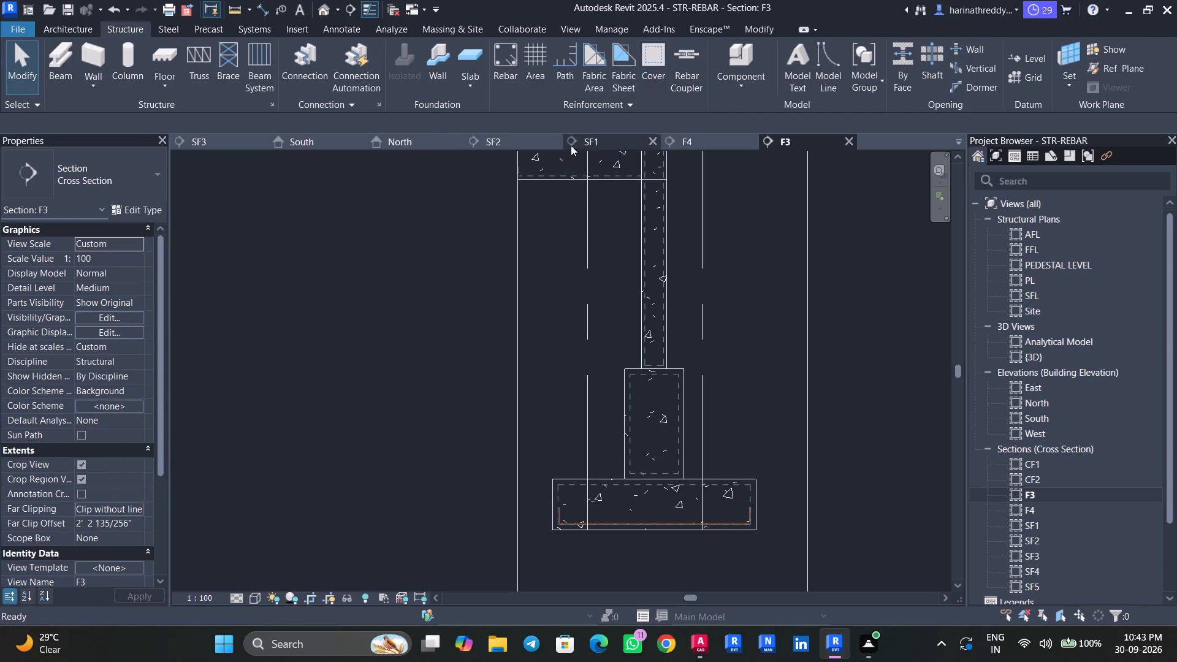
pyautogui.click(644, 260)
pyautogui.click(313, 124)
pyautogui.scroll(3, 299, 179)
pyautogui.scroll(-1, 300, 180)
pyautogui.scroll(5, 300, 180)
pyautogui.scroll(-1, 300, 180)
pyautogui.scroll(3, 300, 180)
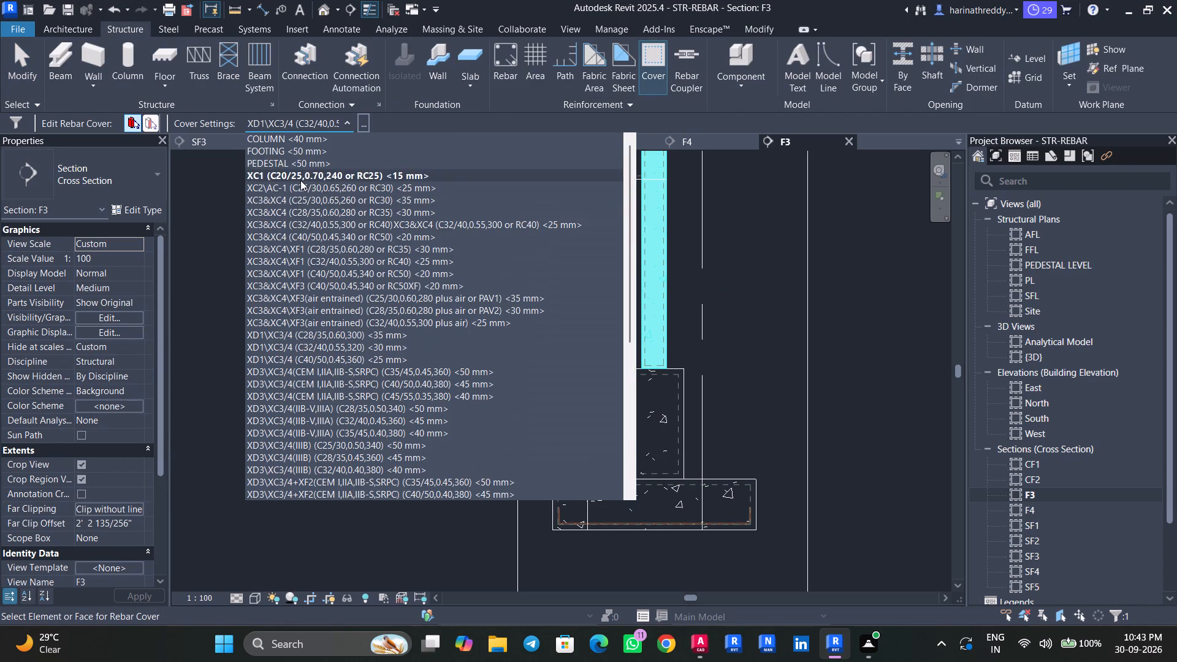
pyautogui.scroll(3, 300, 180)
pyautogui.click(306, 142)
pyautogui.press('Escape')
pyautogui.press('Escape')
pyautogui.press('Escape')
pyautogui.press('Escape')
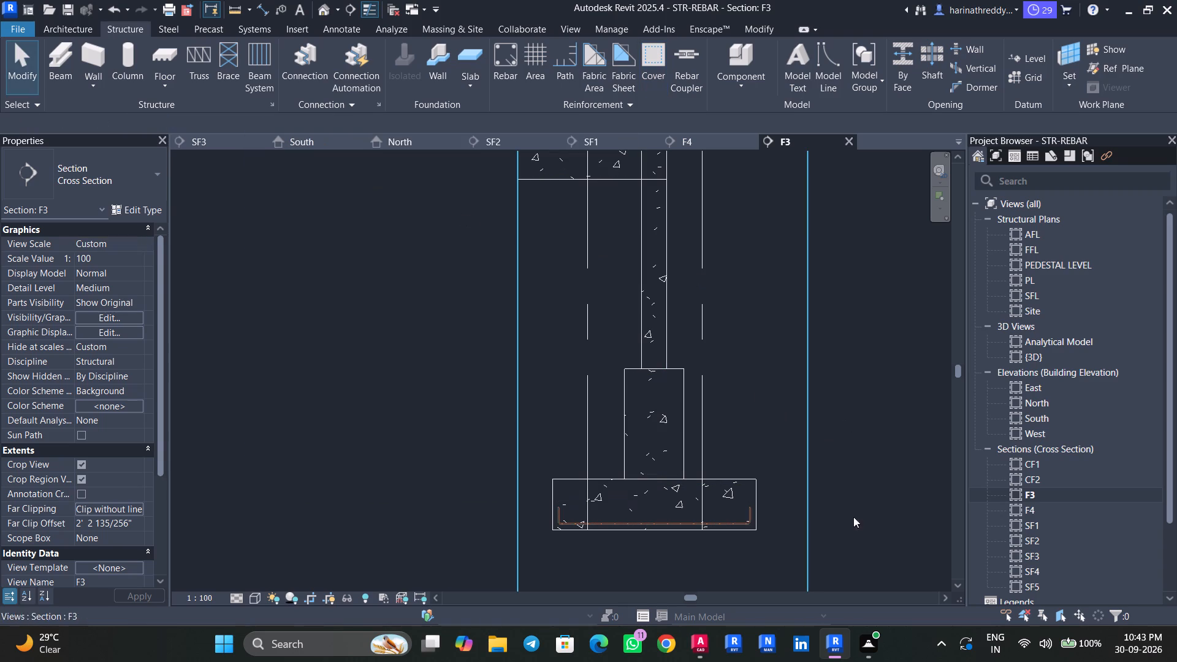
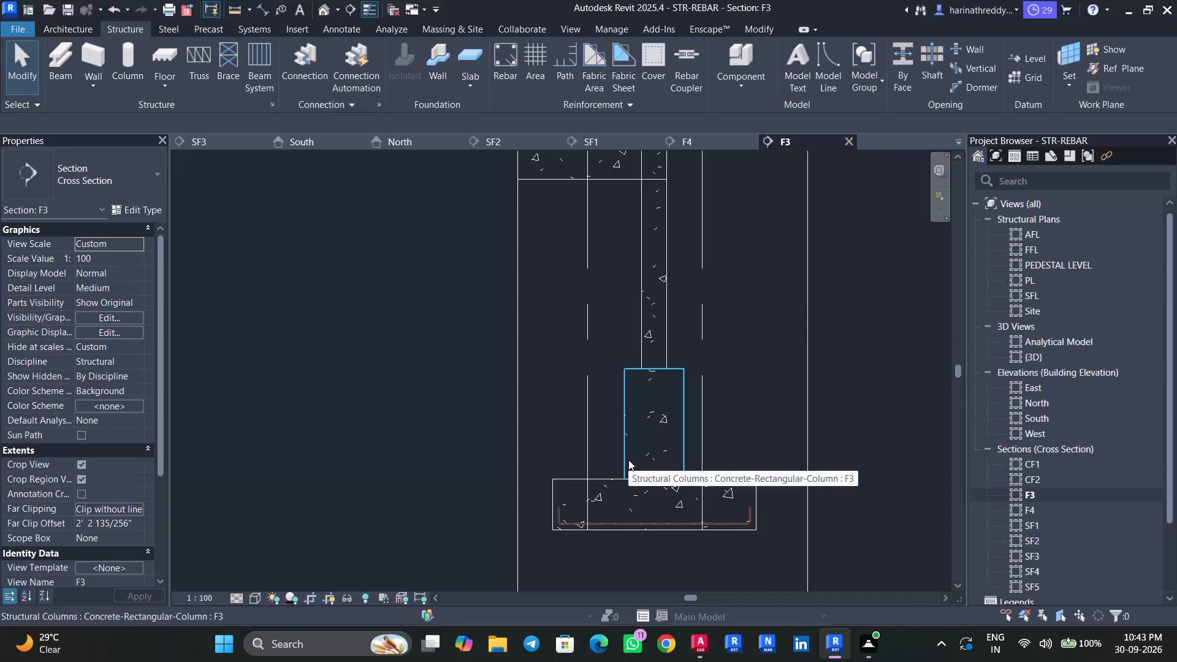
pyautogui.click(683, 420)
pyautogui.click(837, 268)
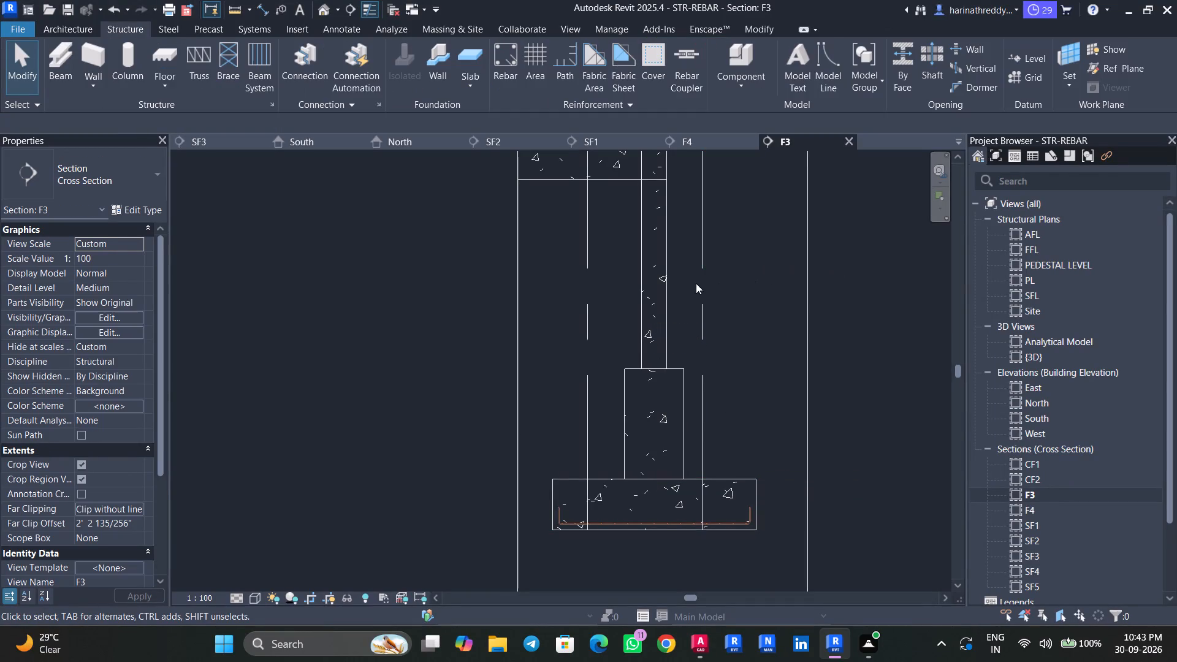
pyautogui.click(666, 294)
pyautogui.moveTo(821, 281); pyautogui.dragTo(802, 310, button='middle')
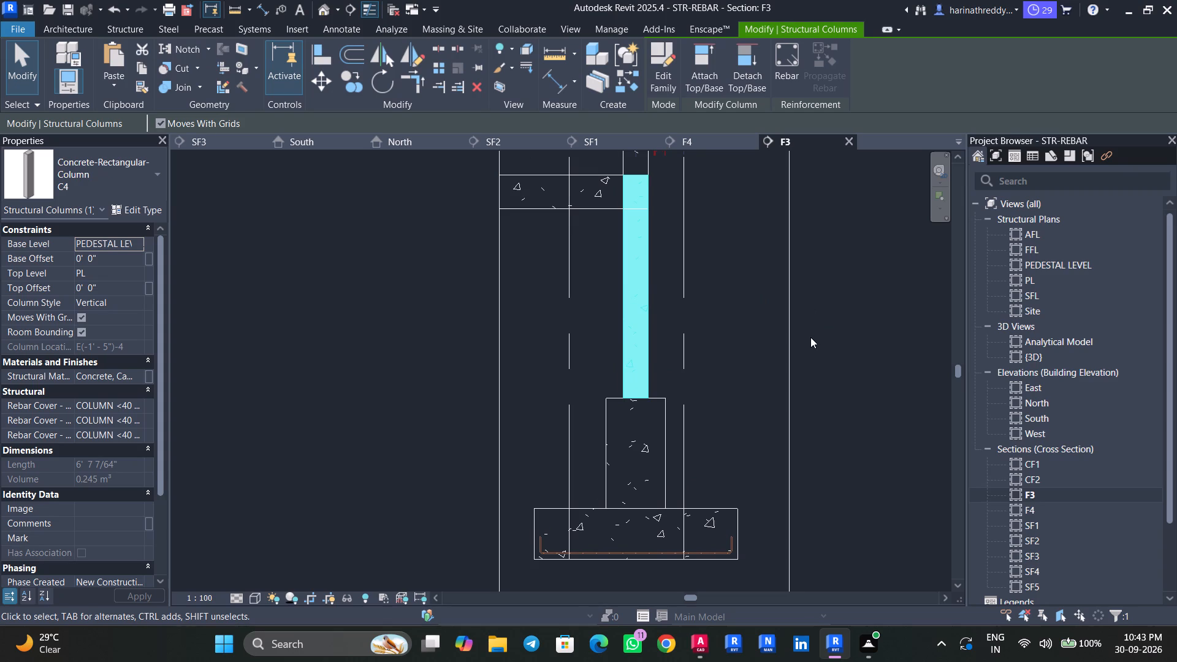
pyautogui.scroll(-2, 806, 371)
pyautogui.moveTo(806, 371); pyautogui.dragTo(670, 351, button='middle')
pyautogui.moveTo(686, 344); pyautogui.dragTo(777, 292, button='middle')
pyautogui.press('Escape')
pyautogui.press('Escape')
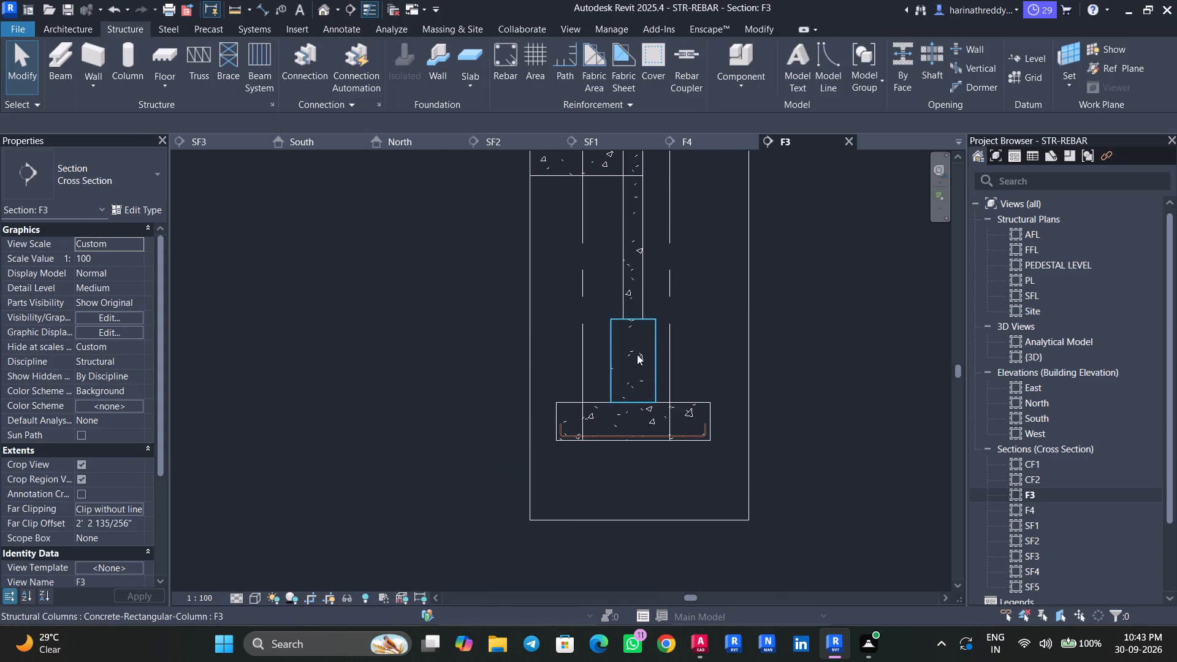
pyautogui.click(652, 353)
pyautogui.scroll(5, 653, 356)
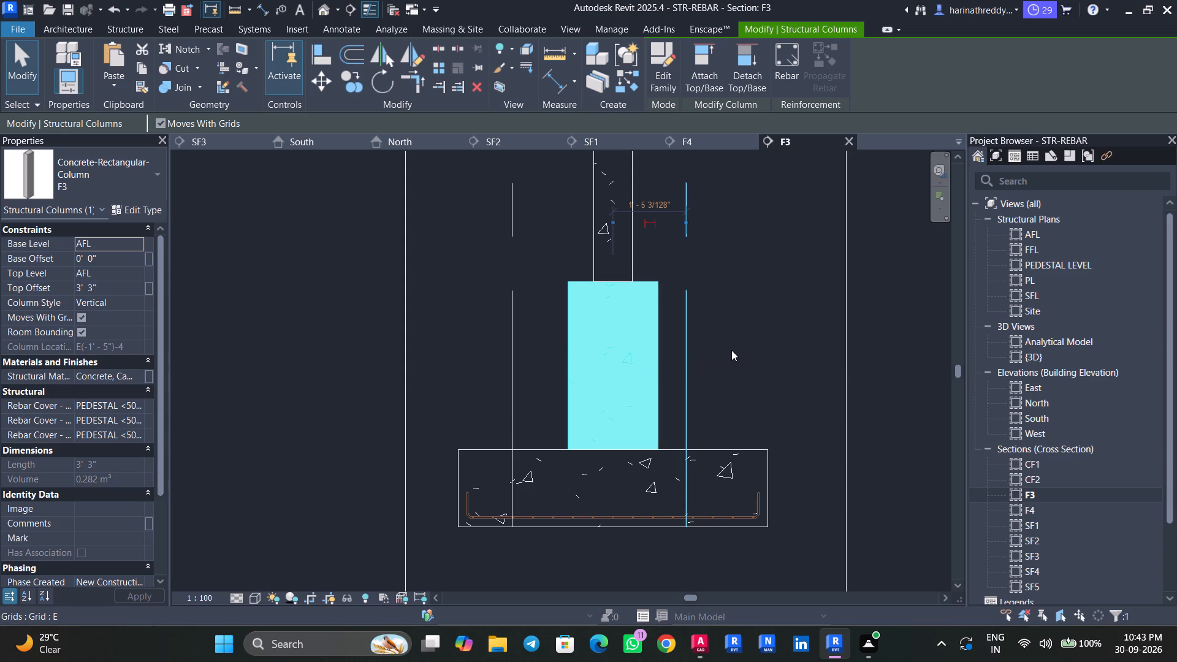
# Switch to AutoCAD and examine the footing plan and the typical isolated footing section for pedestal and column reinforcement notes.
pyautogui.click(706, 647)
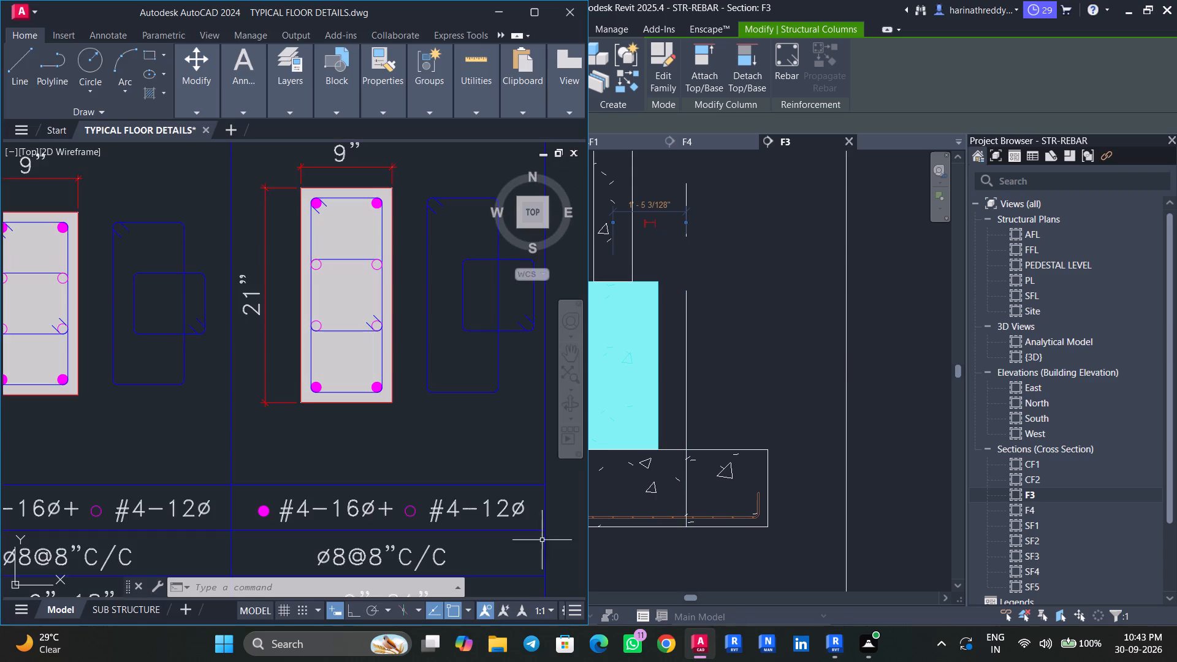
pyautogui.scroll(-3, 287, 385)
pyautogui.moveTo(284, 413); pyautogui.dragTo(457, 250, button='middle')
pyautogui.moveTo(337, 377); pyautogui.dragTo(417, 284, button='middle')
pyautogui.scroll(-3, 371, 359)
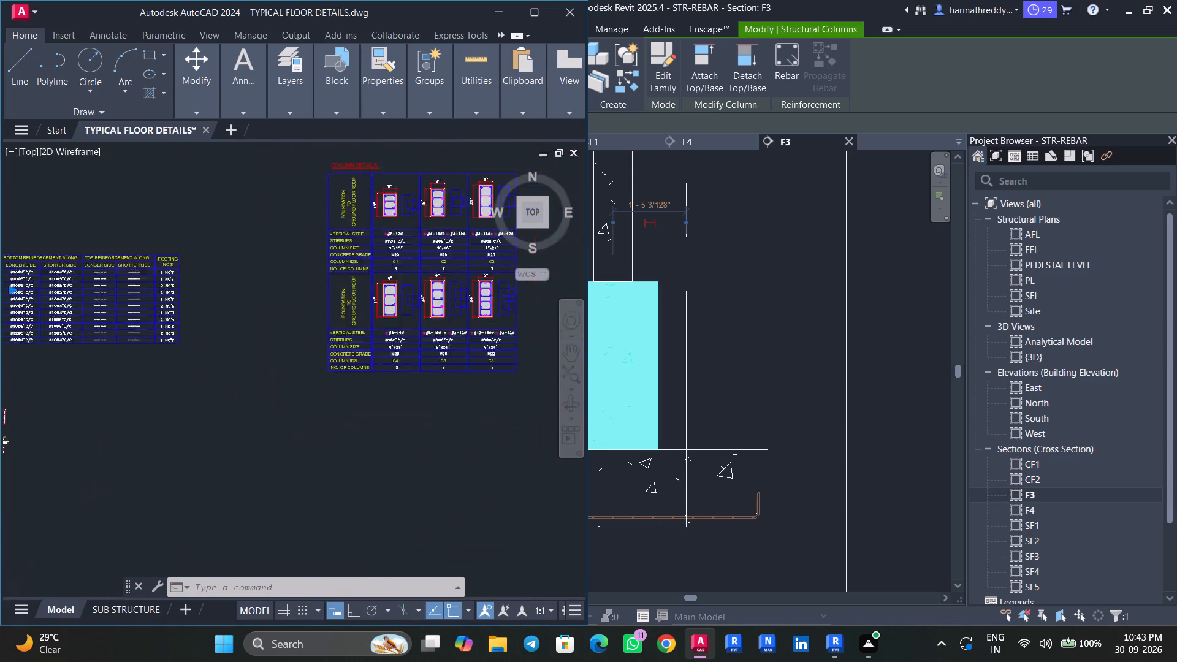
pyautogui.scroll(-1, 371, 359)
pyautogui.moveTo(343, 400); pyautogui.dragTo(381, 405, button='middle')
pyautogui.scroll(4, 522, 388)
pyautogui.scroll(1, 410, 403)
pyautogui.scroll(-3, 410, 403)
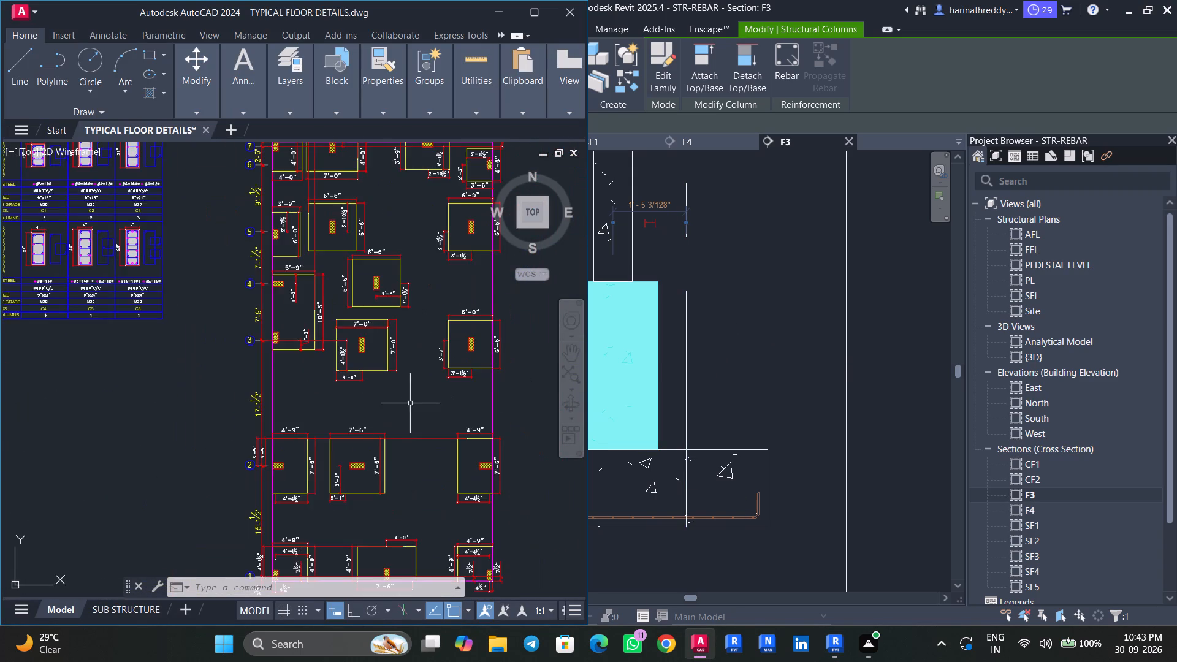
pyautogui.scroll(-3, 320, 417)
pyautogui.moveTo(156, 397); pyautogui.dragTo(250, 419, button='middle')
pyautogui.scroll(7, 247, 421)
pyautogui.moveTo(236, 447); pyautogui.dragTo(435, 318, button='middle')
pyautogui.moveTo(251, 417); pyautogui.dragTo(532, 396, button='middle')
pyautogui.scroll(2, 281, 412)
pyautogui.moveTo(281, 409); pyautogui.dragTo(384, 292, button='middle')
pyautogui.scroll(-3, 368, 360)
pyautogui.scroll(4, 388, 401)
pyautogui.moveTo(382, 425); pyautogui.dragTo(429, 375, button='middle')
pyautogui.scroll(1, 403, 389)
pyautogui.scroll(-4, 403, 389)
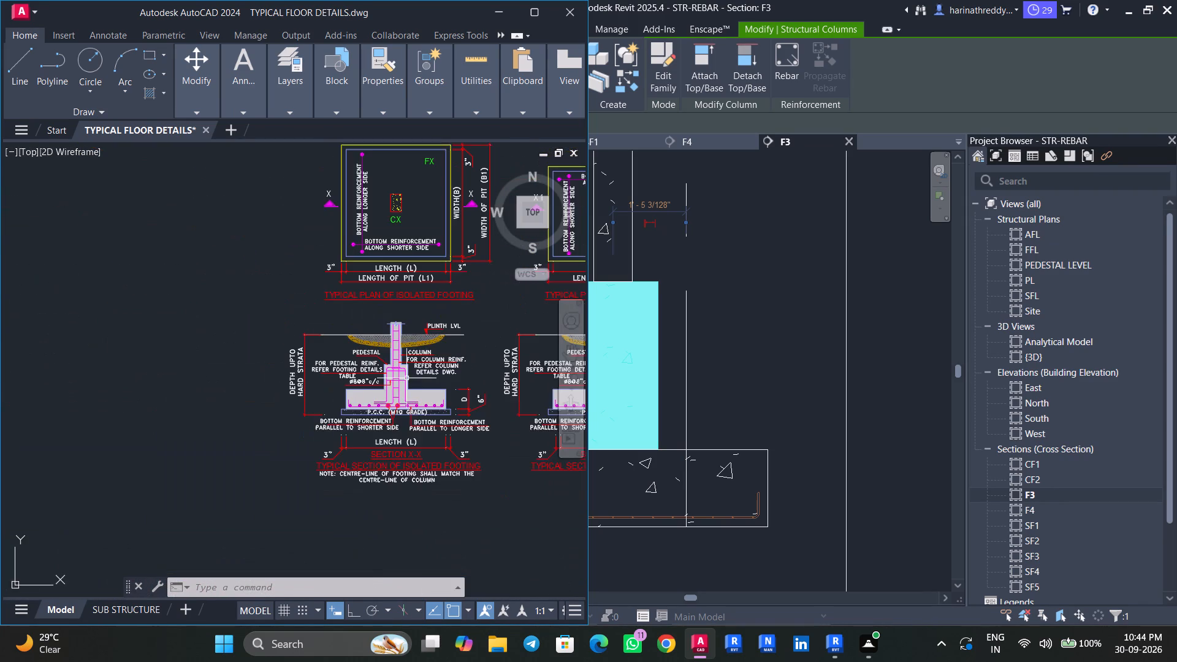
pyautogui.moveTo(421, 346); pyautogui.dragTo(392, 383, button='middle')
pyautogui.click(506, 17)
# Select the C4 column above the F3 pedestal in Revit and examine the C4 reinforcement in AutoCAD's column details table.
pyautogui.scroll(-1, 501, 276)
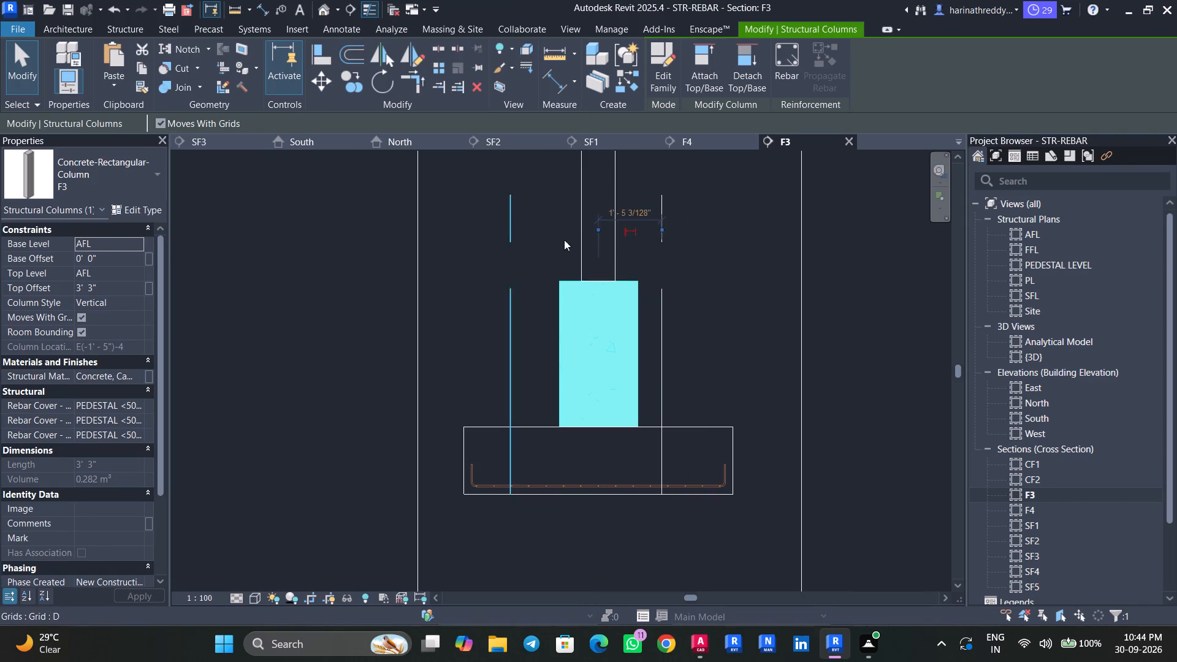
pyautogui.press('Escape')
pyautogui.press('Escape')
pyautogui.click(583, 221)
pyautogui.click(703, 633)
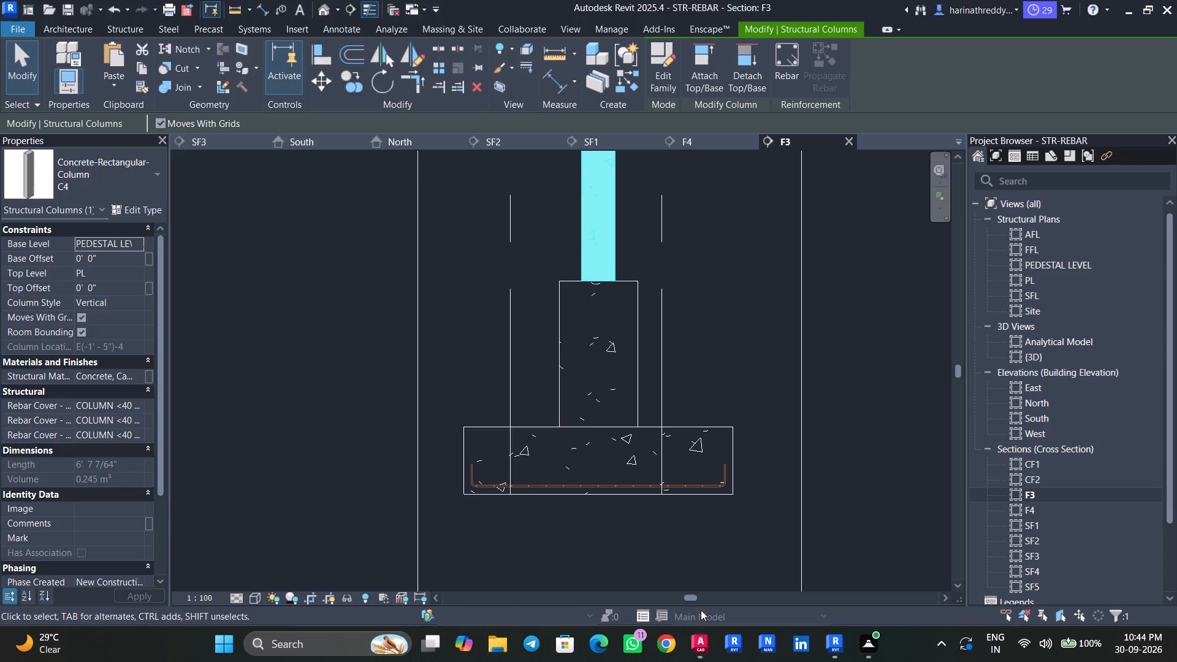
pyautogui.moveTo(464, 390); pyautogui.dragTo(126, 421, button='middle')
pyautogui.scroll(-5, 333, 401)
pyautogui.moveTo(406, 351); pyautogui.dragTo(200, 362, button='middle')
pyautogui.scroll(2, 405, 305)
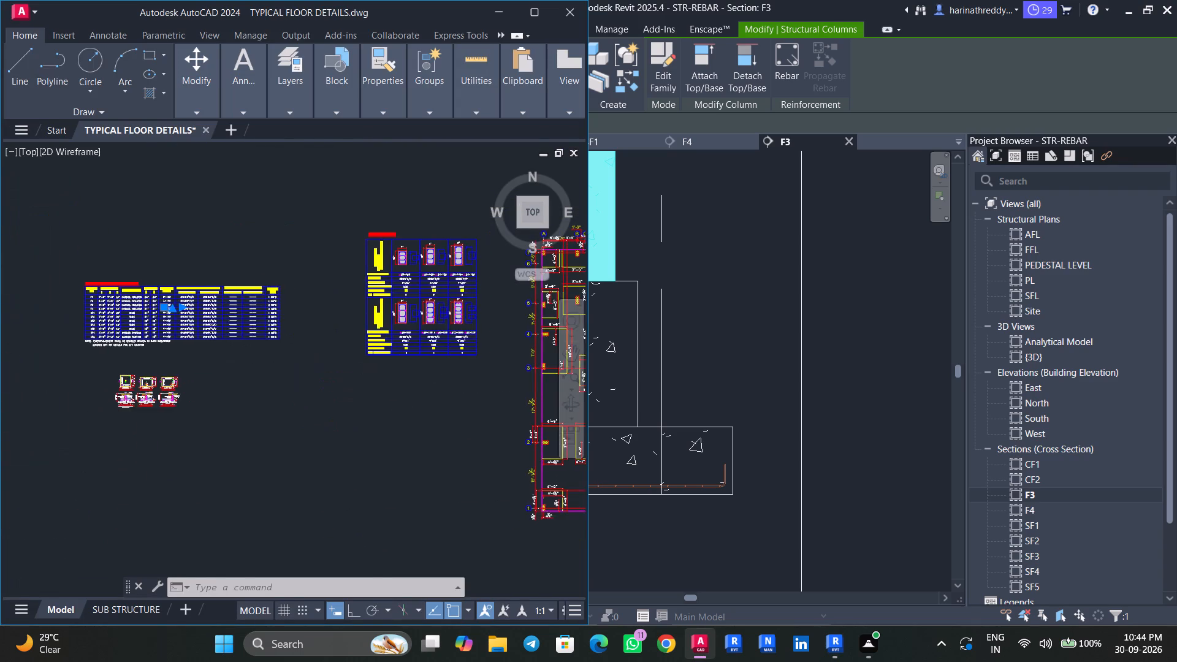
pyautogui.scroll(3, 406, 305)
pyautogui.moveTo(404, 356); pyautogui.dragTo(437, 209, button='middle')
pyautogui.scroll(1, 438, 295)
pyautogui.scroll(-3, 433, 263)
pyautogui.scroll(2, 432, 281)
pyautogui.moveTo(430, 278); pyautogui.dragTo(428, 310, button='middle')
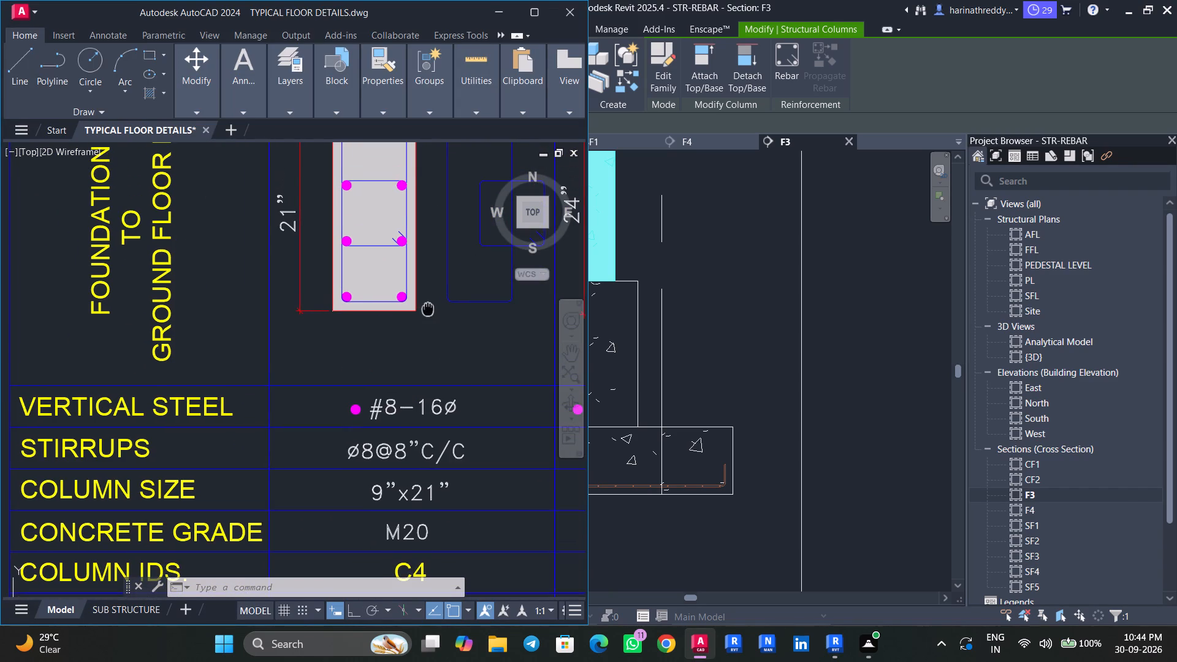
pyautogui.moveTo(428, 310); pyautogui.dragTo(425, 310, button='middle')
pyautogui.scroll(-3, 425, 298)
pyautogui.moveTo(425, 298); pyautogui.dragTo(343, 344, button='middle')
pyautogui.scroll(2, 411, 370)
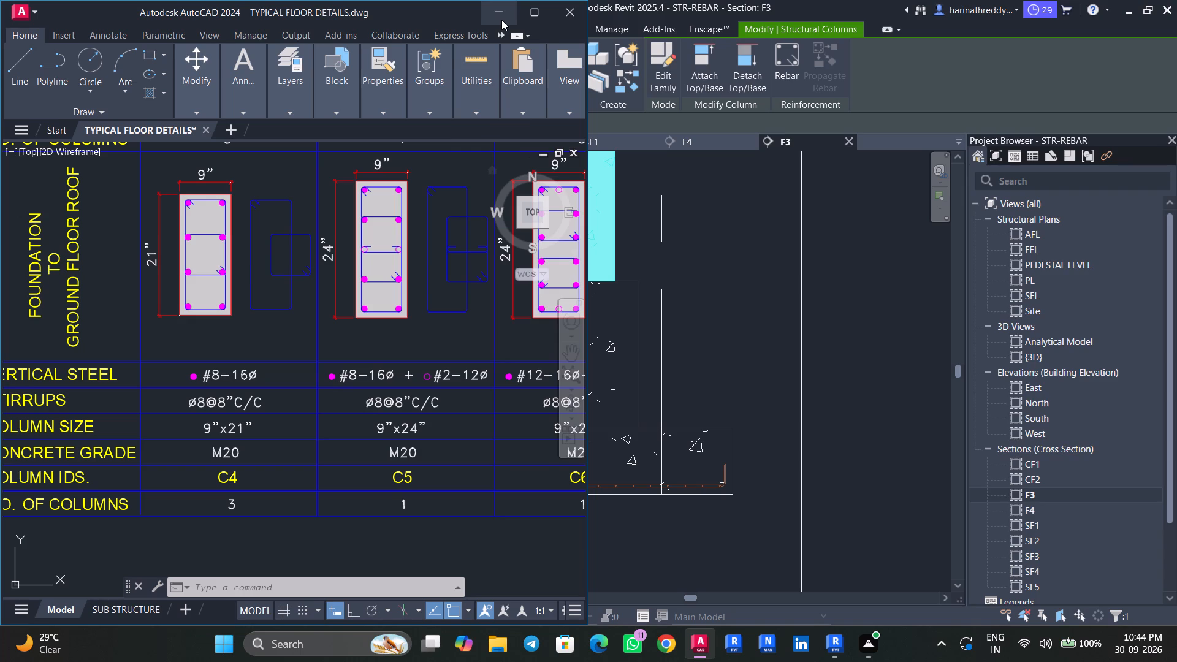
pyautogui.click(501, 20)
# Start a sketched rebar hosted in the F3 pedestal in Revit, using bar type H10 per AutoCAD's footing schedule.
pyautogui.press('Escape')
pyautogui.click(569, 331)
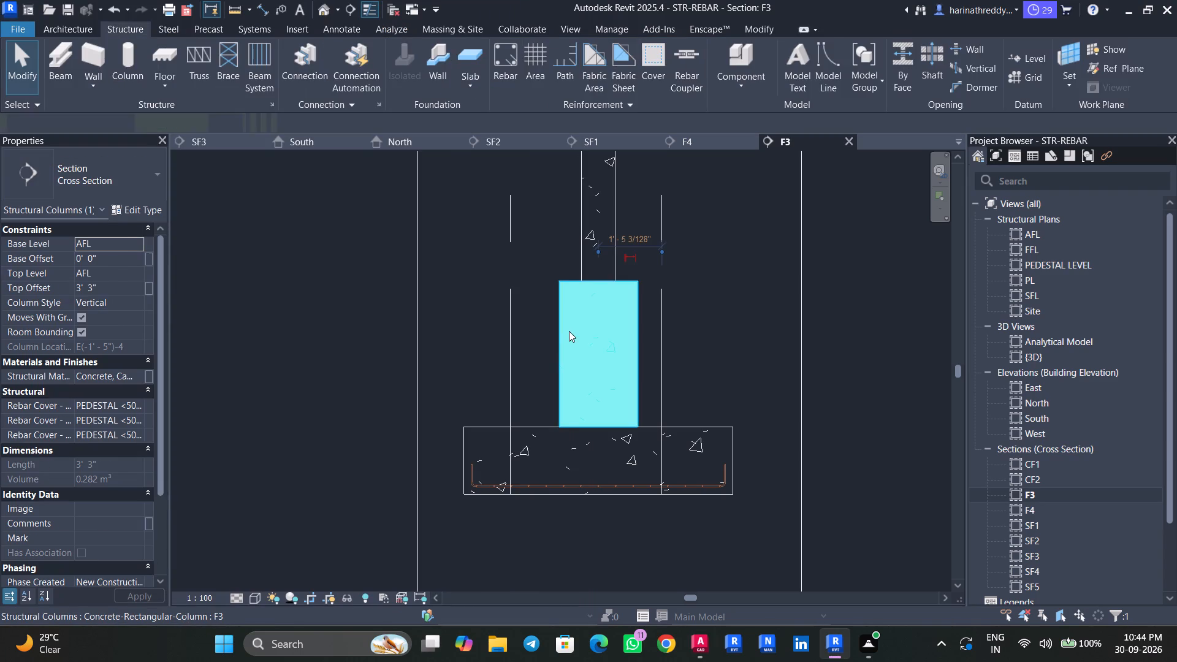
pyautogui.click(777, 78)
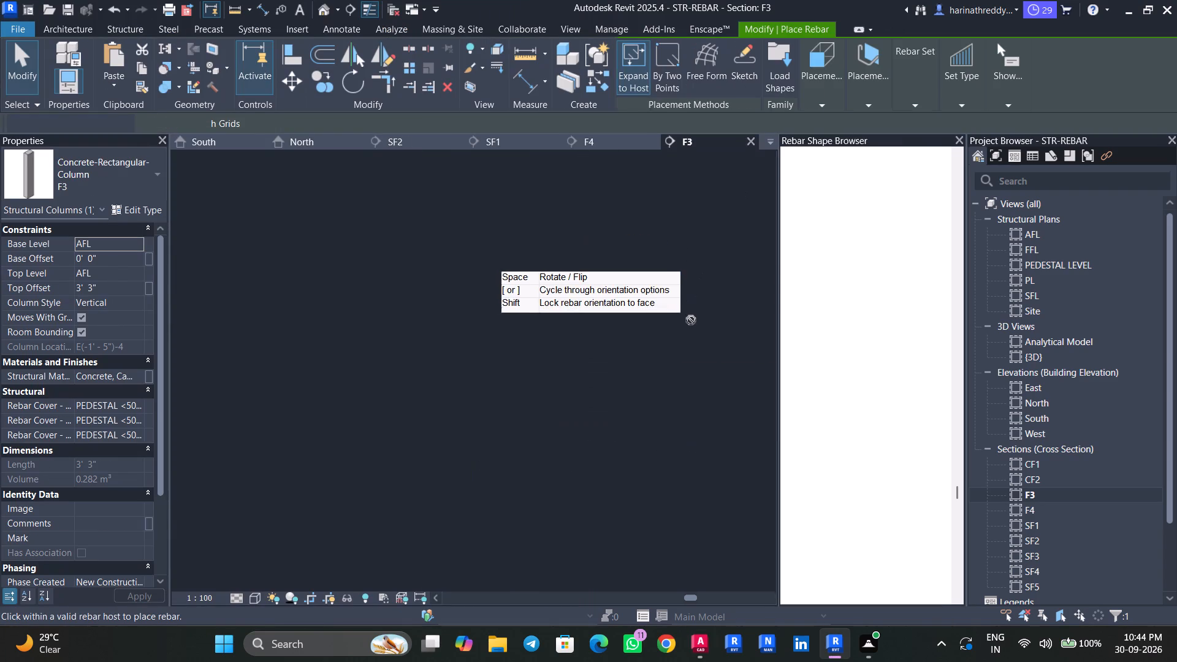
pyautogui.scroll(5, 926, 230)
pyautogui.click(756, 61)
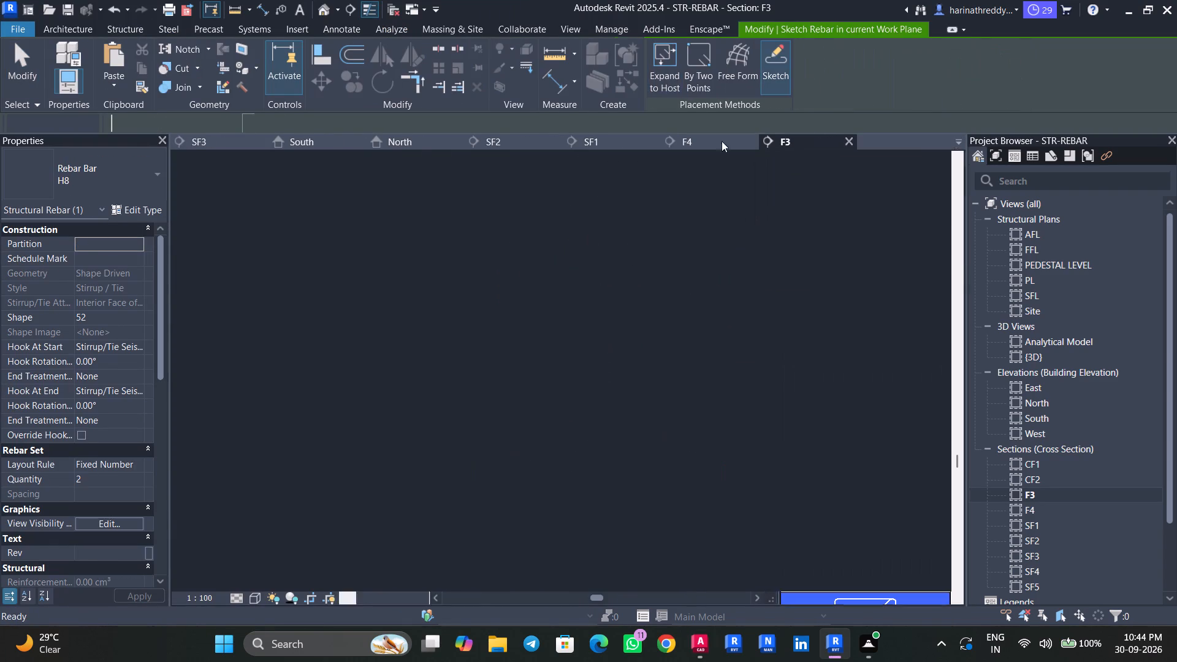
pyautogui.click(562, 327)
pyautogui.scroll(4, 619, 319)
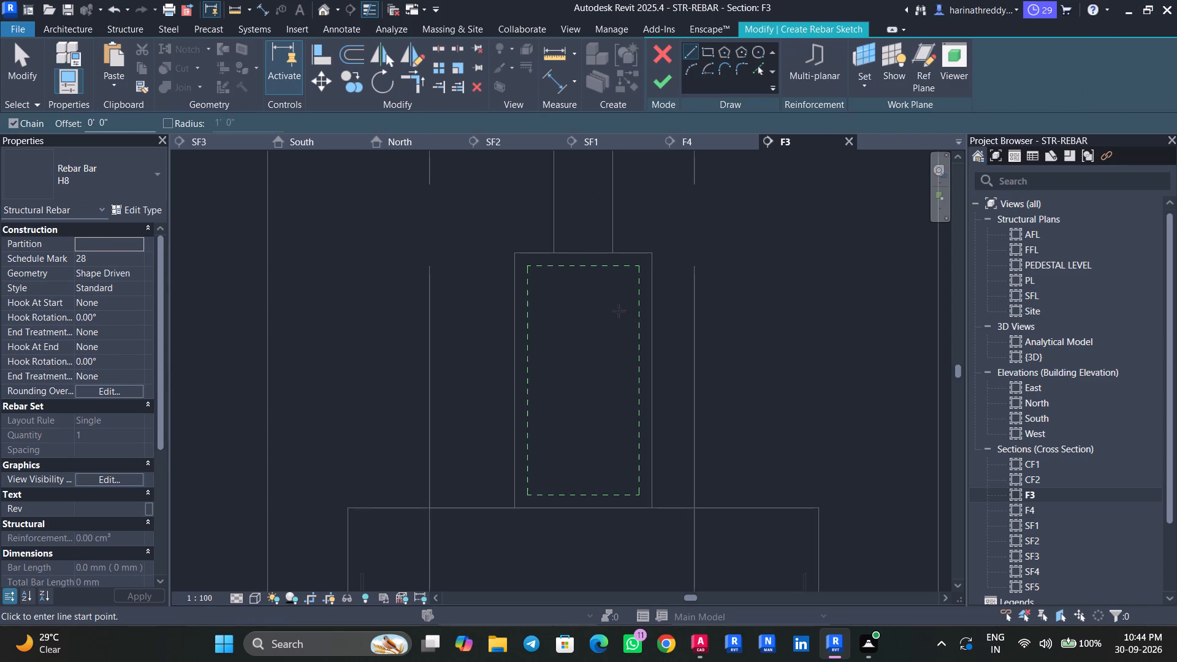
pyautogui.scroll(1, 619, 311)
pyautogui.click(134, 173)
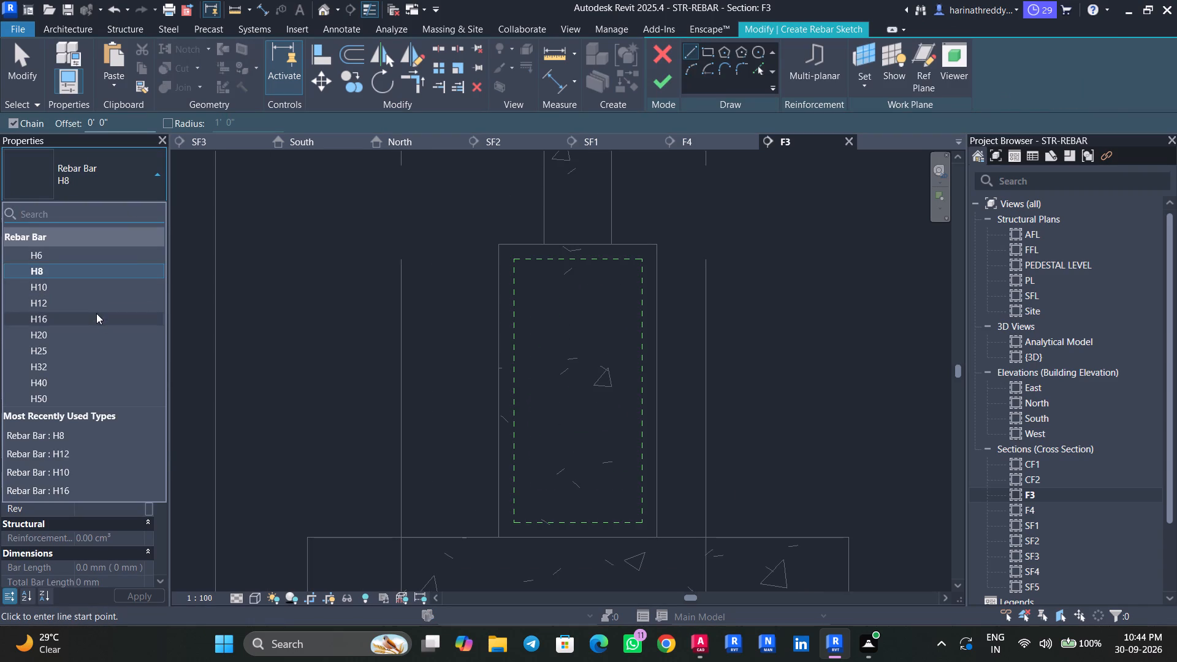
pyautogui.click(709, 651)
pyautogui.scroll(-2, 426, 434)
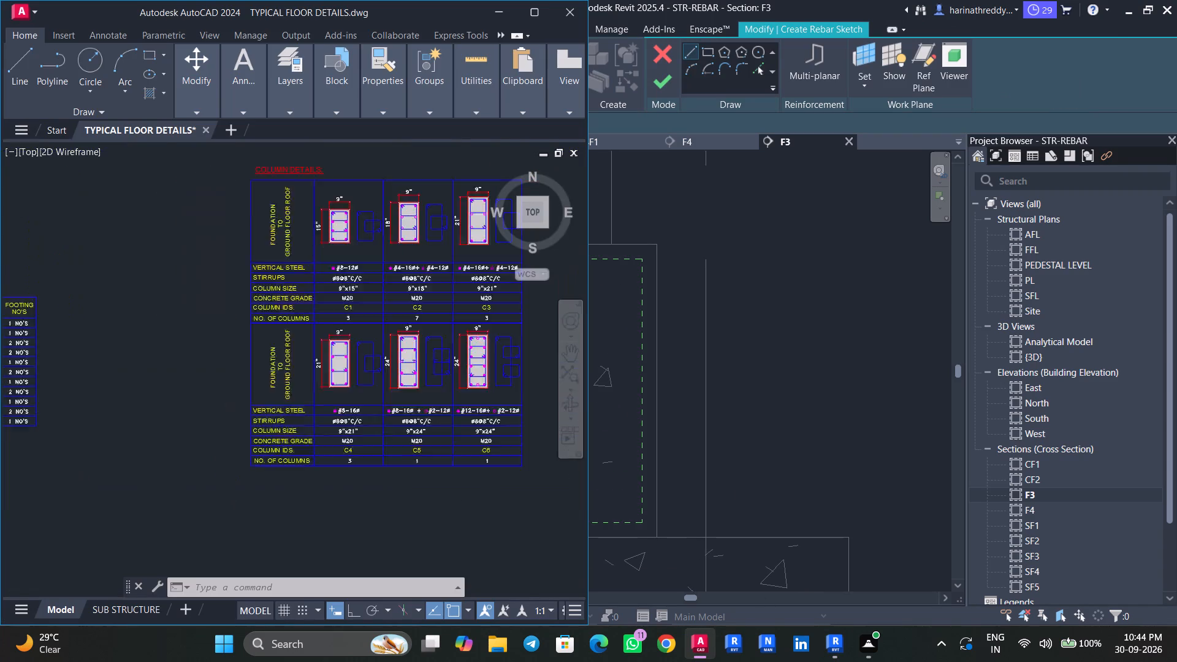
pyautogui.scroll(-4, 426, 434)
pyautogui.scroll(-1, 356, 430)
pyautogui.scroll(3, 356, 430)
pyautogui.scroll(6, 282, 432)
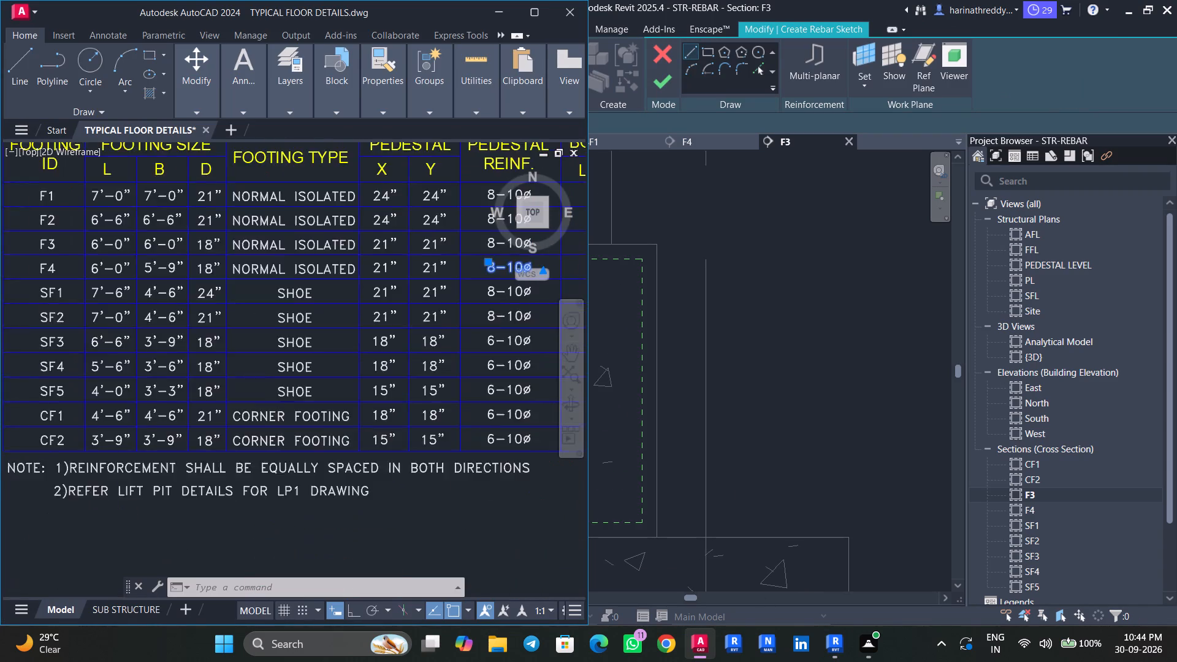
pyautogui.moveTo(373, 387); pyautogui.dragTo(177, 485, button='middle')
pyautogui.scroll(-1, 289, 444)
pyautogui.moveTo(291, 444); pyautogui.dragTo(296, 475, button='middle')
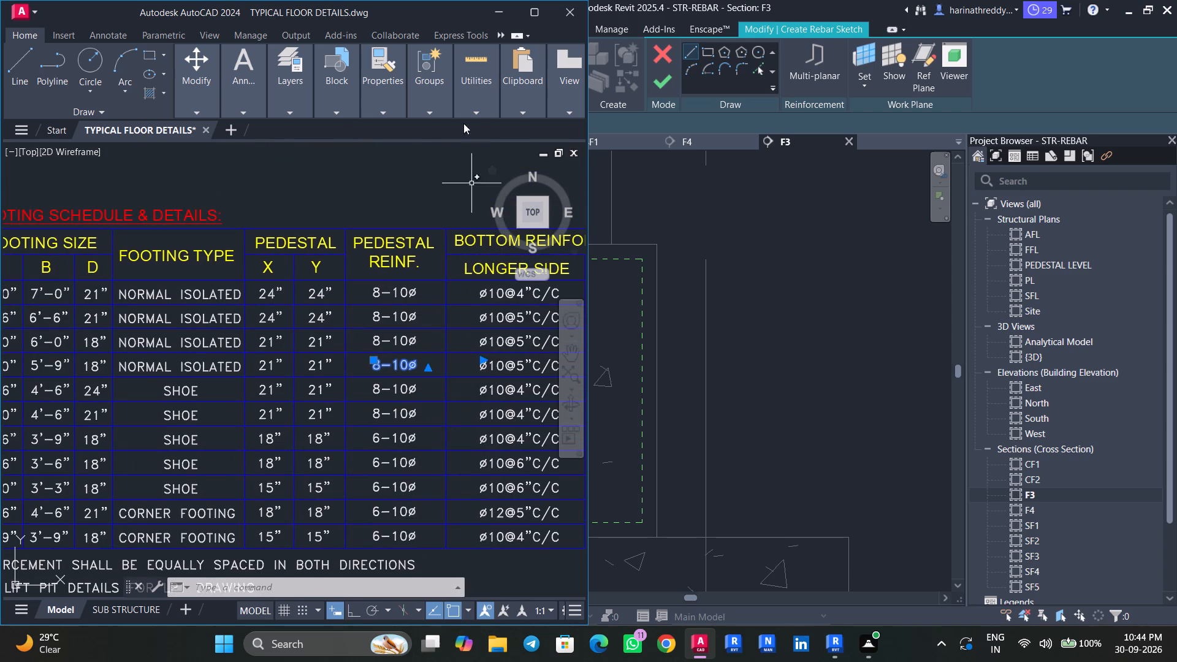
pyautogui.click(507, 16)
pyautogui.click(89, 185)
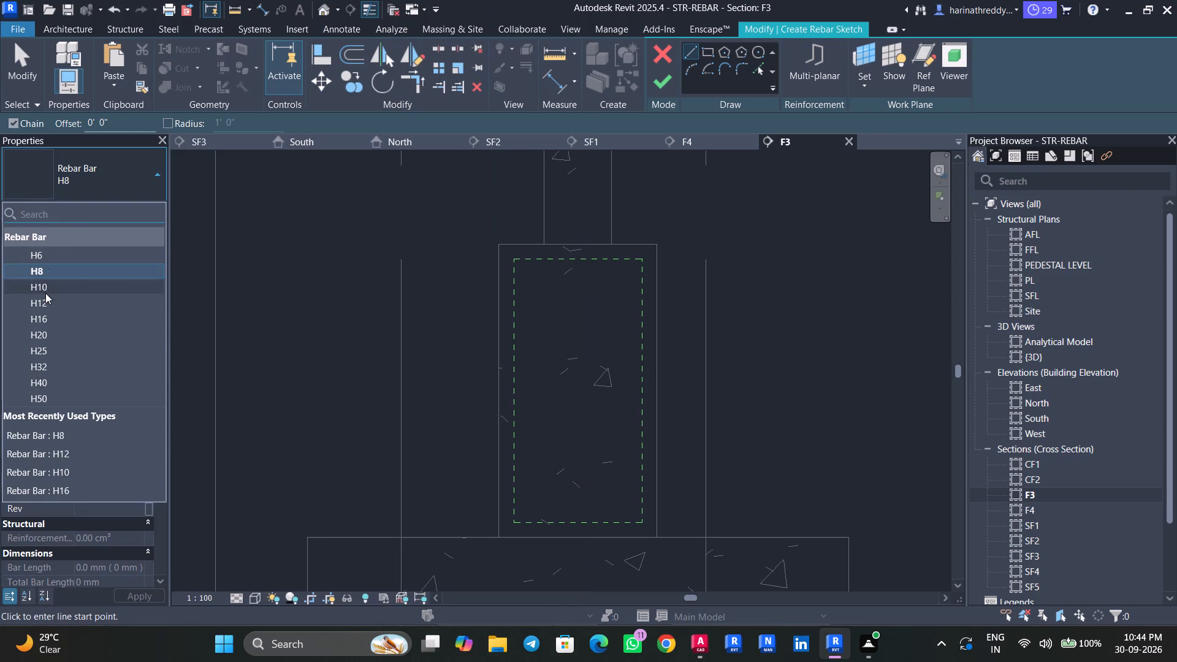
pyautogui.click(45, 293)
# Sketch the bar's horizontal top leg, about 10 1/2 inches long, just inside the pedestal's top cover line.
pyautogui.scroll(1, 623, 279)
pyautogui.moveTo(622, 279); pyautogui.dragTo(538, 348, button='middle')
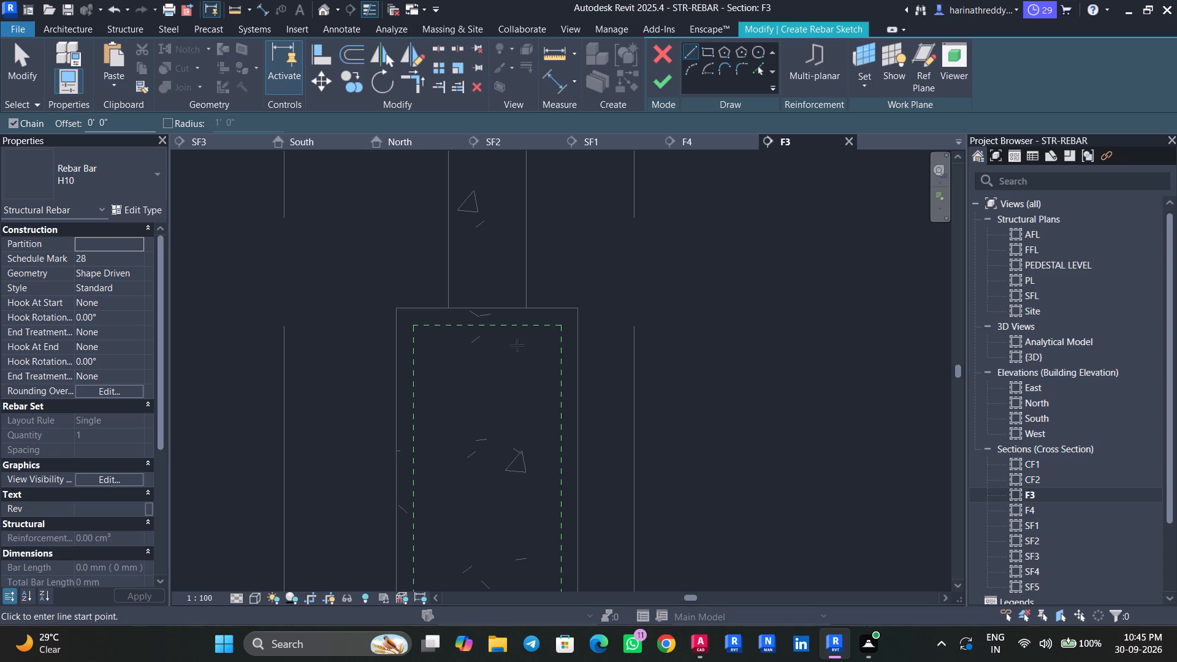
pyautogui.scroll(4, 530, 340)
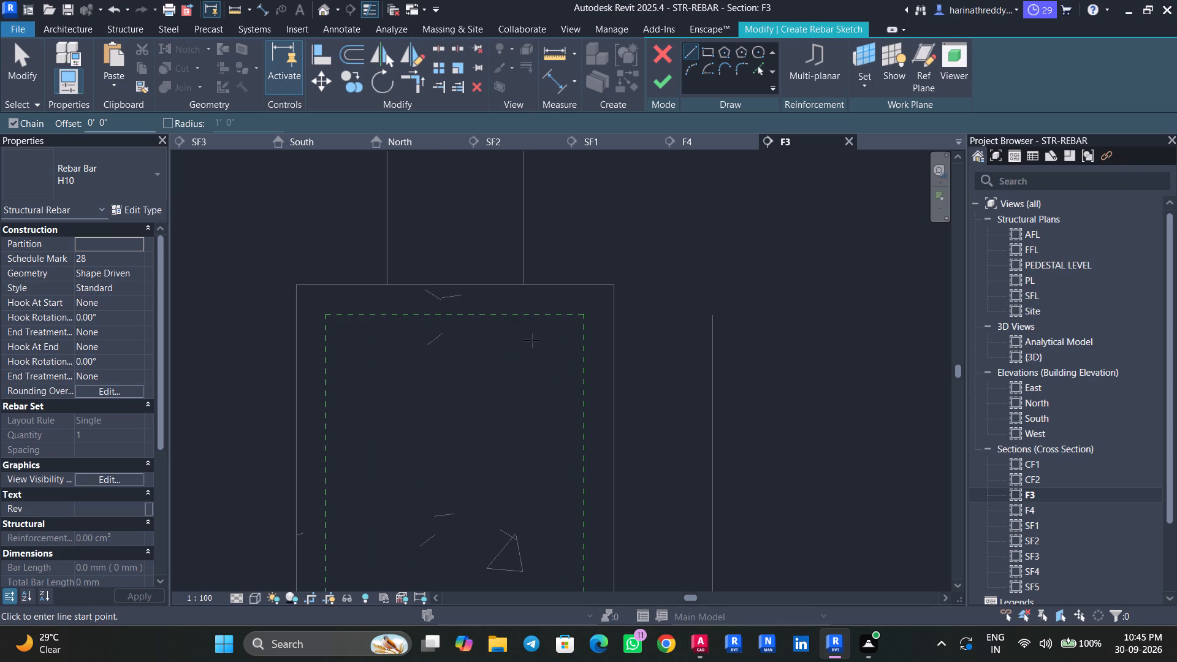
pyautogui.click(501, 336)
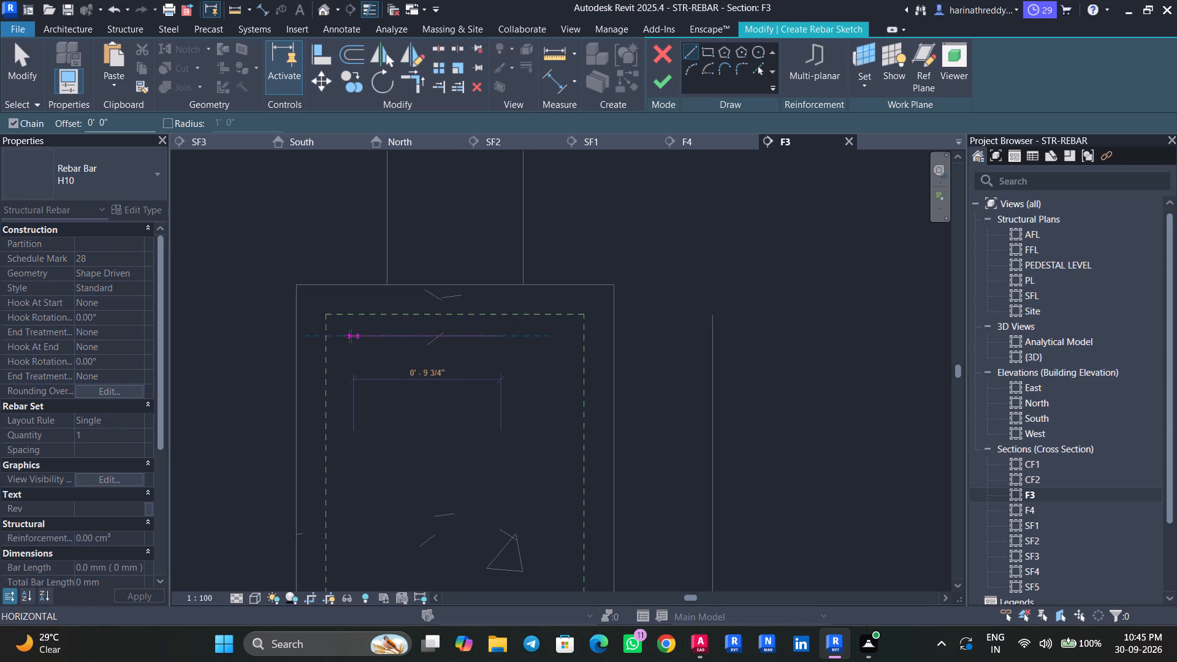
pyautogui.click(349, 336)
pyautogui.moveTo(348, 467); pyautogui.dragTo(378, 268, button='middle')
pyautogui.press('Escape')
pyautogui.press('Escape')
pyautogui.moveTo(411, 258); pyautogui.dragTo(470, 530, button='middle')
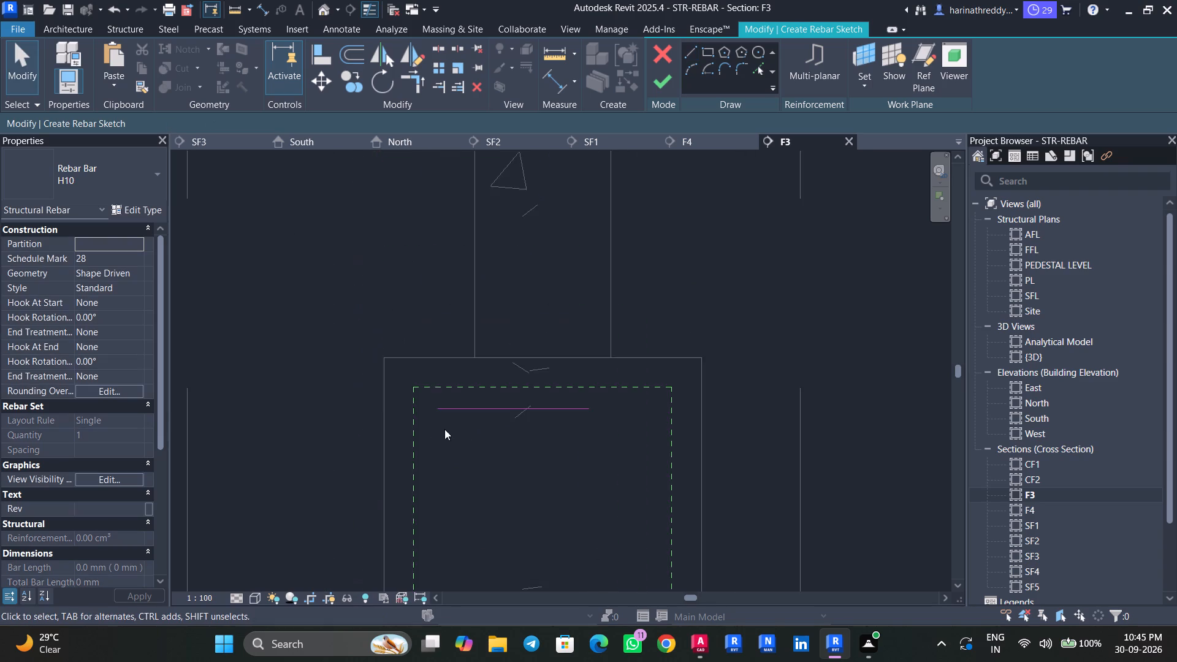
pyautogui.scroll(2, 432, 378)
pyautogui.click(451, 417)
pyautogui.scroll(4, 441, 424)
pyautogui.moveTo(436, 417); pyautogui.dragTo(416, 418)
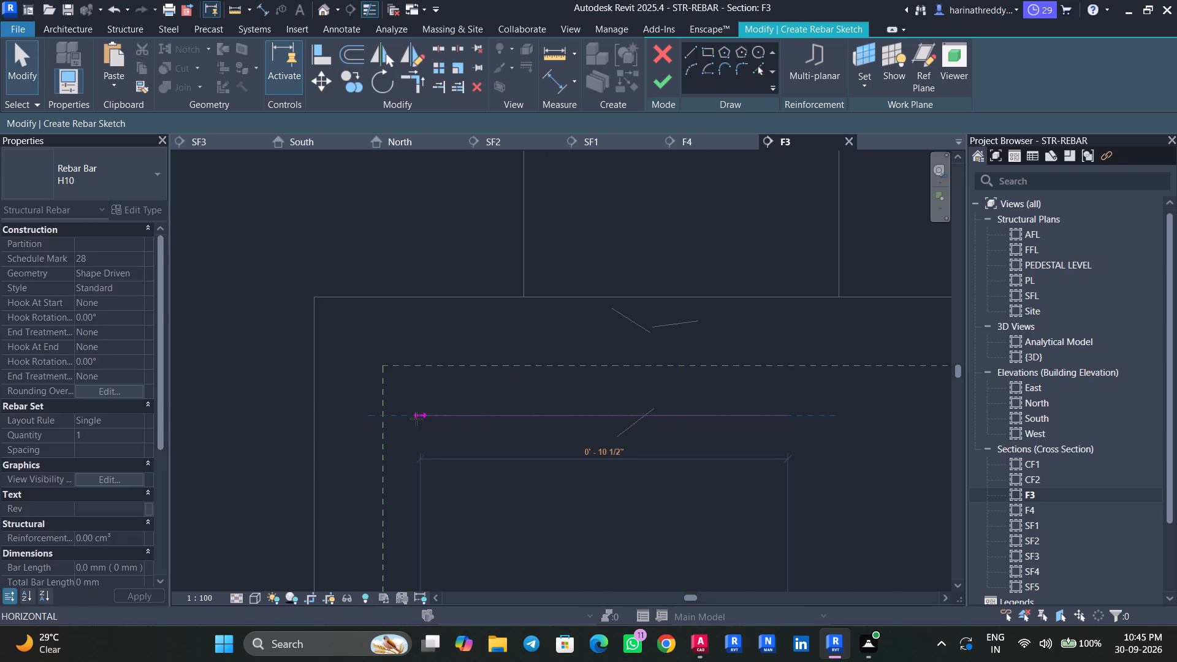
# Continue the bar from the top leg's outer end down to just above the footing's bottom bars, with a 1'-0" outward bottom leg.
pyautogui.click(686, 57)
pyautogui.click(421, 418)
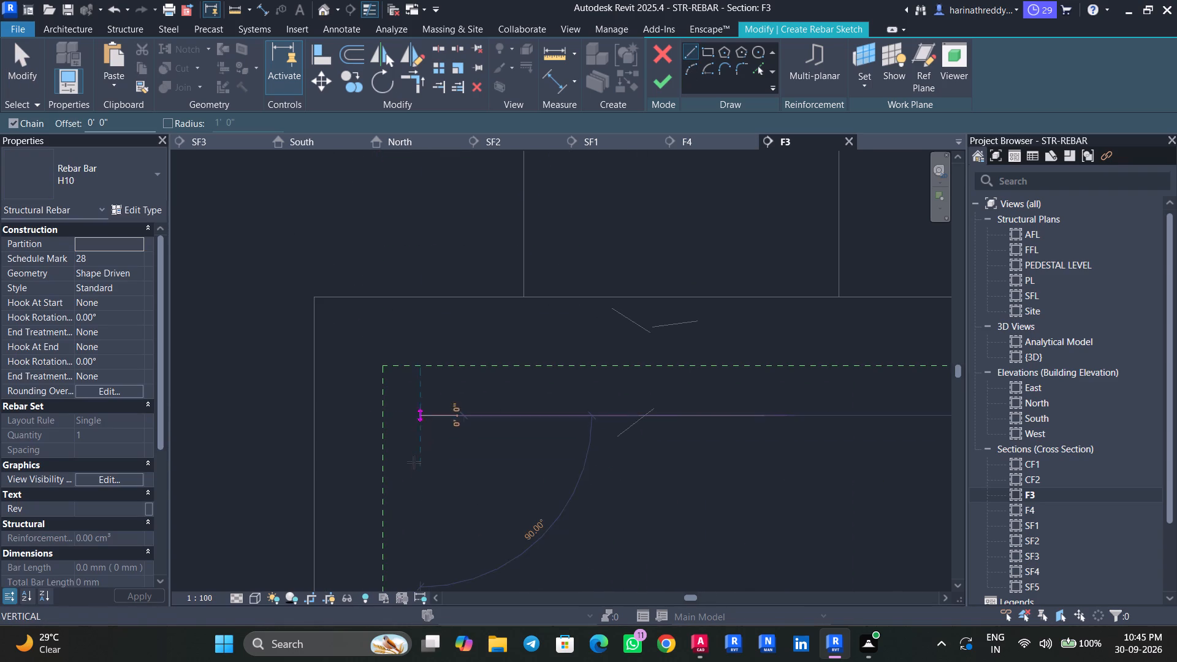
pyautogui.scroll(-8, 417, 473)
pyautogui.moveTo(419, 508); pyautogui.dragTo(441, 356, button='middle')
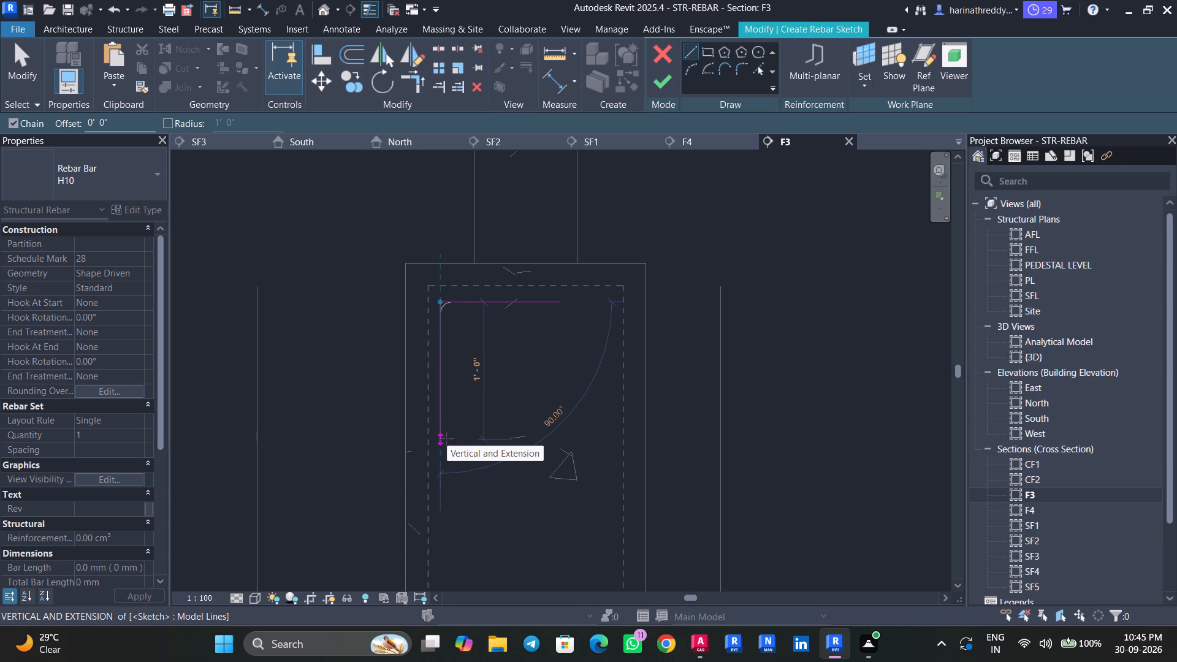
pyautogui.moveTo(439, 485); pyautogui.dragTo(473, 297, button='middle')
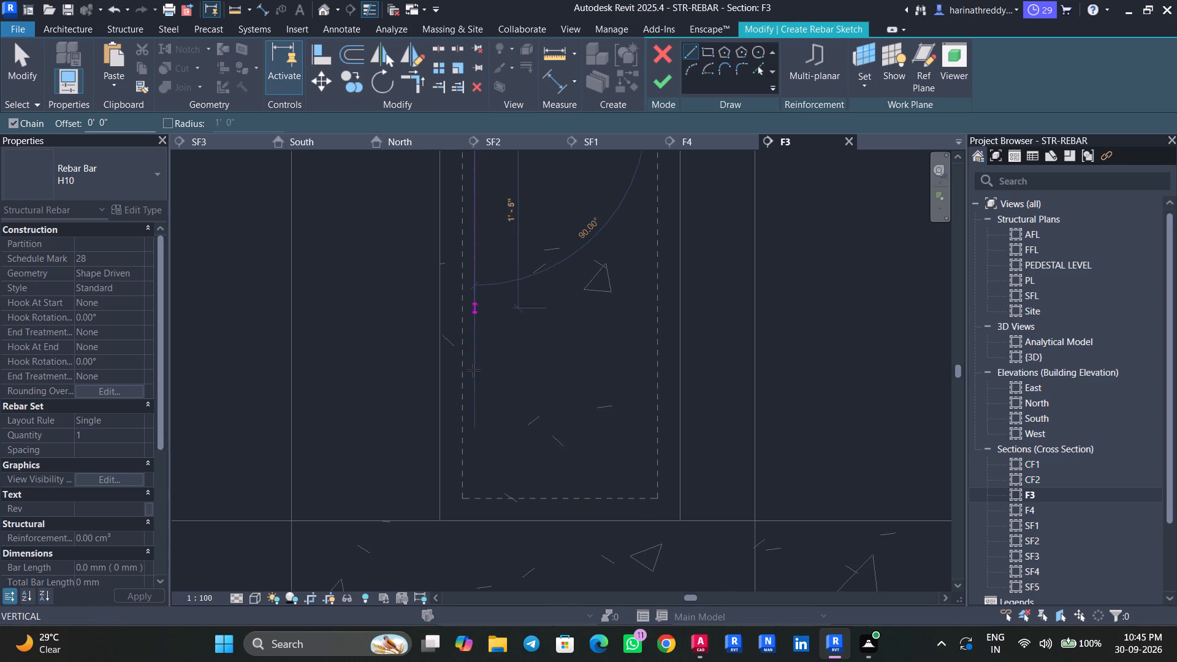
pyautogui.moveTo(473, 416); pyautogui.dragTo(481, 330, button='middle')
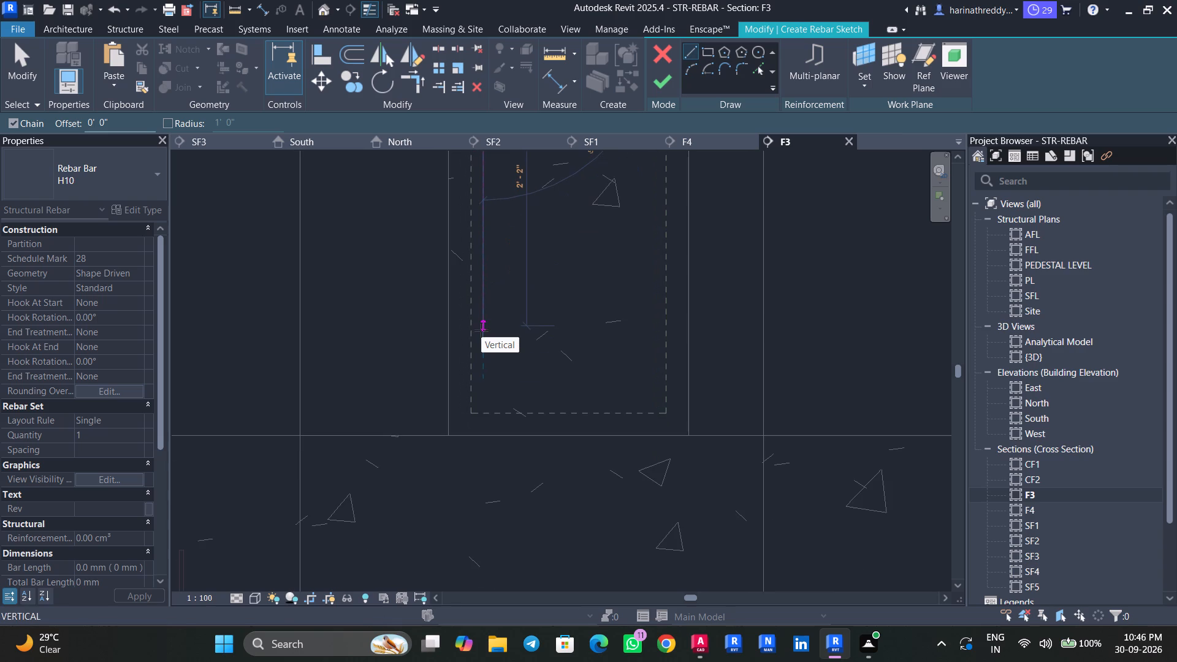
pyautogui.moveTo(481, 330); pyautogui.dragTo(487, 297, button='middle')
pyautogui.moveTo(493, 425); pyautogui.dragTo(498, 287, button='middle')
pyautogui.scroll(-2, 500, 348)
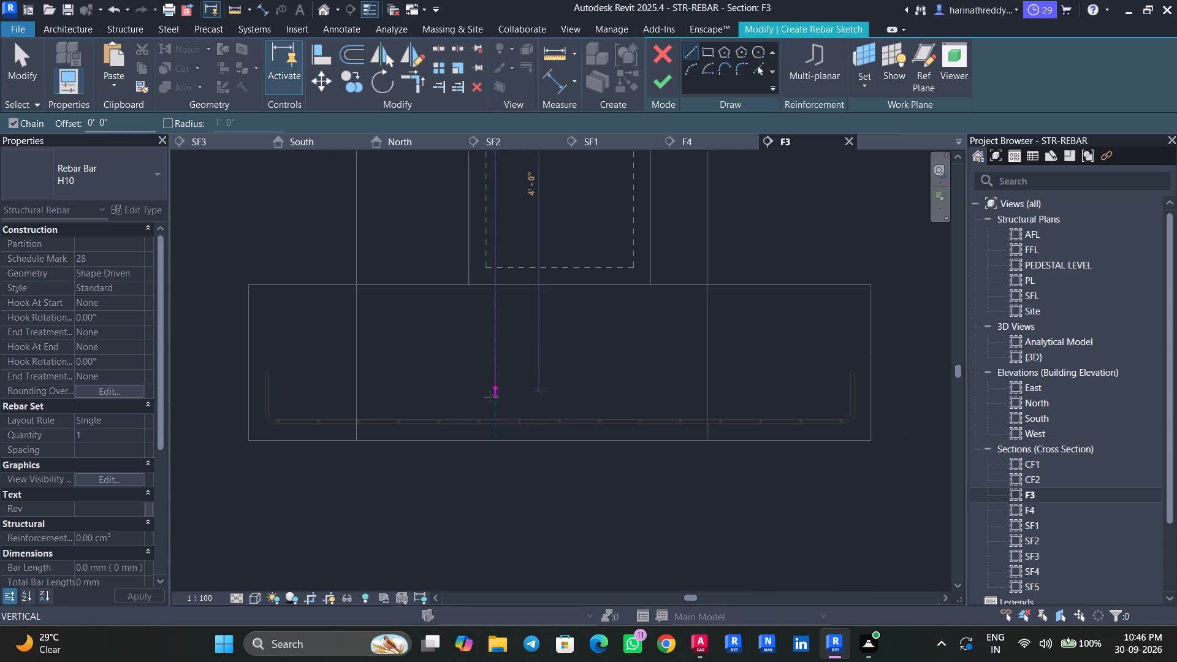
pyautogui.scroll(3, 491, 397)
pyautogui.click(498, 413)
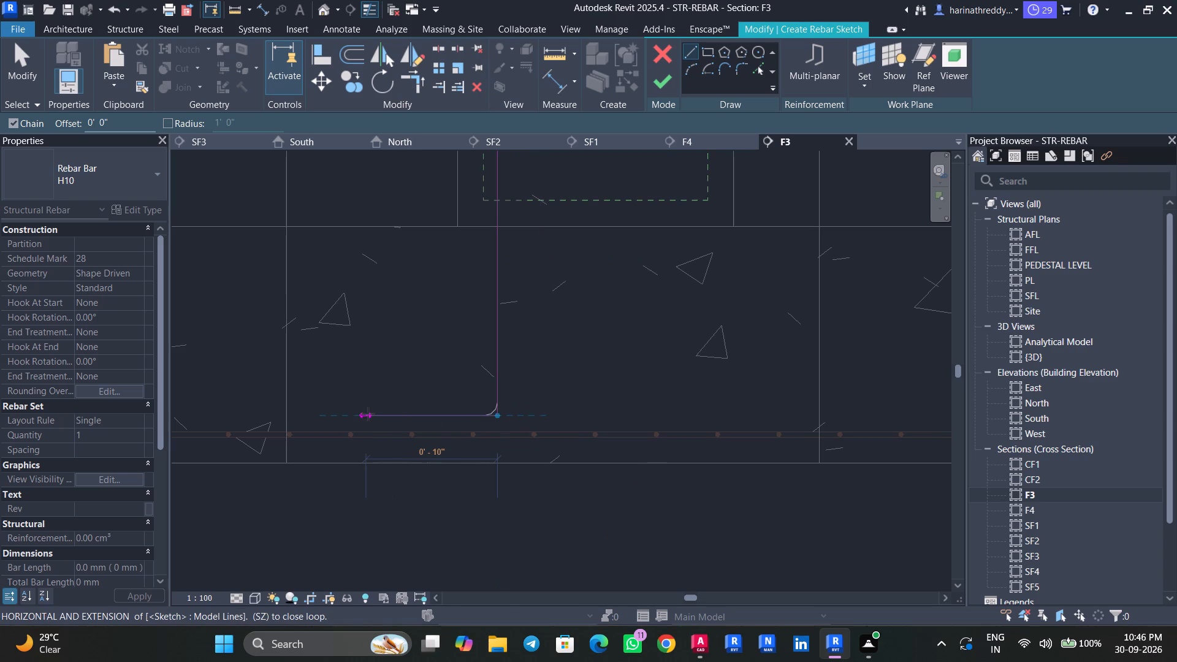
pyautogui.click(341, 413)
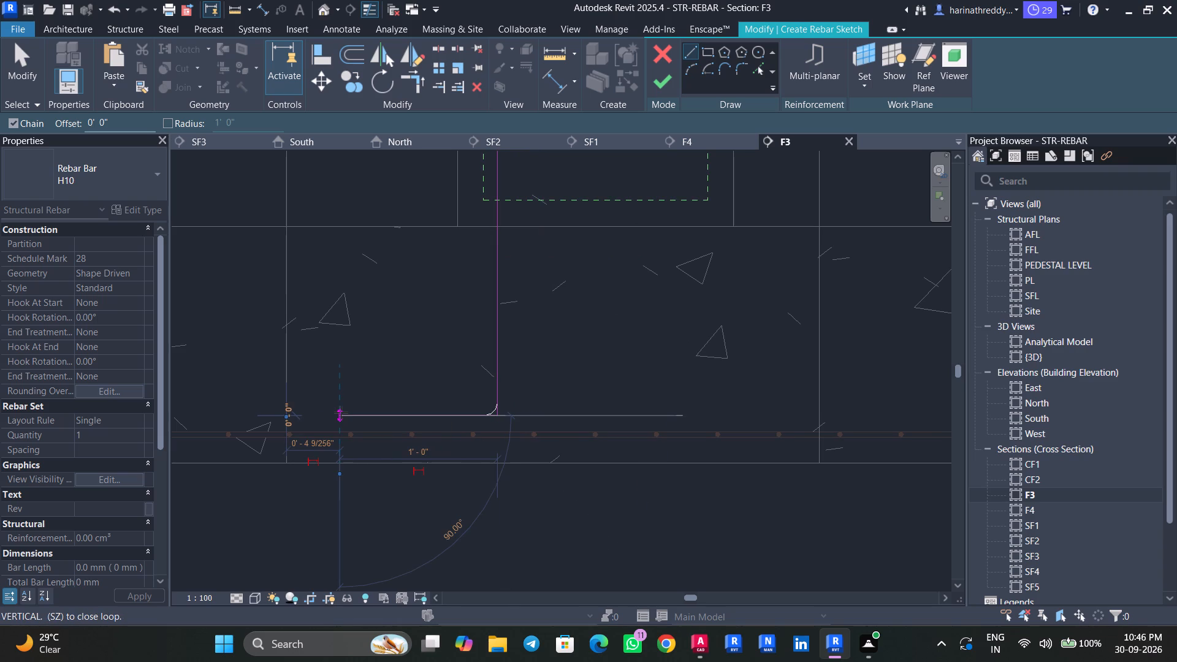
pyautogui.press('Escape')
pyautogui.press('Escape')
pyautogui.press('Escape')
pyautogui.press('Escape')
pyautogui.scroll(-2, 573, 304)
pyautogui.moveTo(577, 295); pyautogui.dragTo(527, 418, button='middle')
pyautogui.scroll(-8, 533, 378)
pyautogui.moveTo(533, 350); pyautogui.dragTo(533, 368, button='middle')
pyautogui.scroll(4, 566, 291)
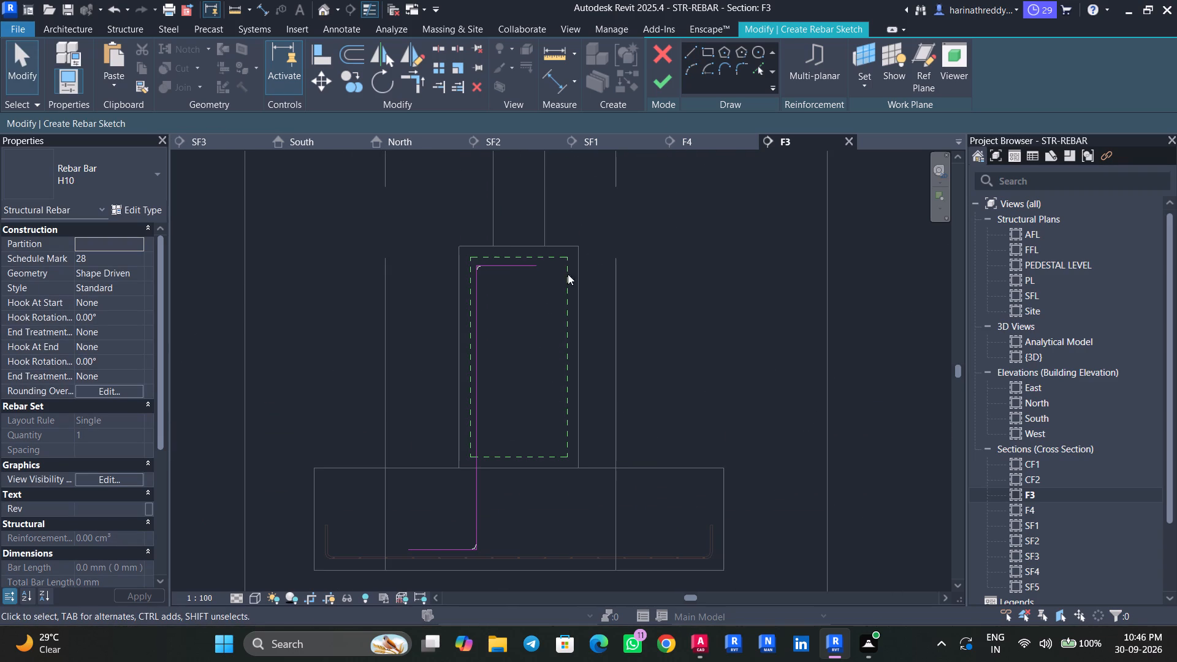
# Finish the first F3 pedestal bar's sketch and set its layout to Fixed Number with a quantity of 8.
pyautogui.click(666, 78)
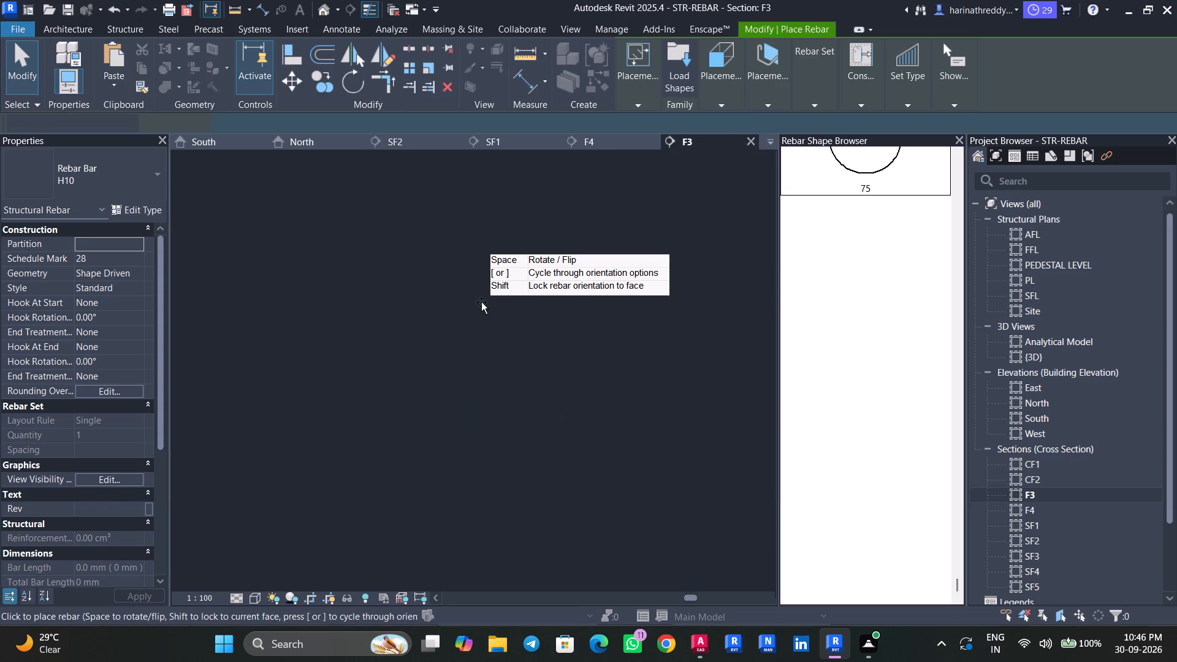
pyautogui.press('Escape')
pyautogui.press('Escape')
pyautogui.click(477, 302)
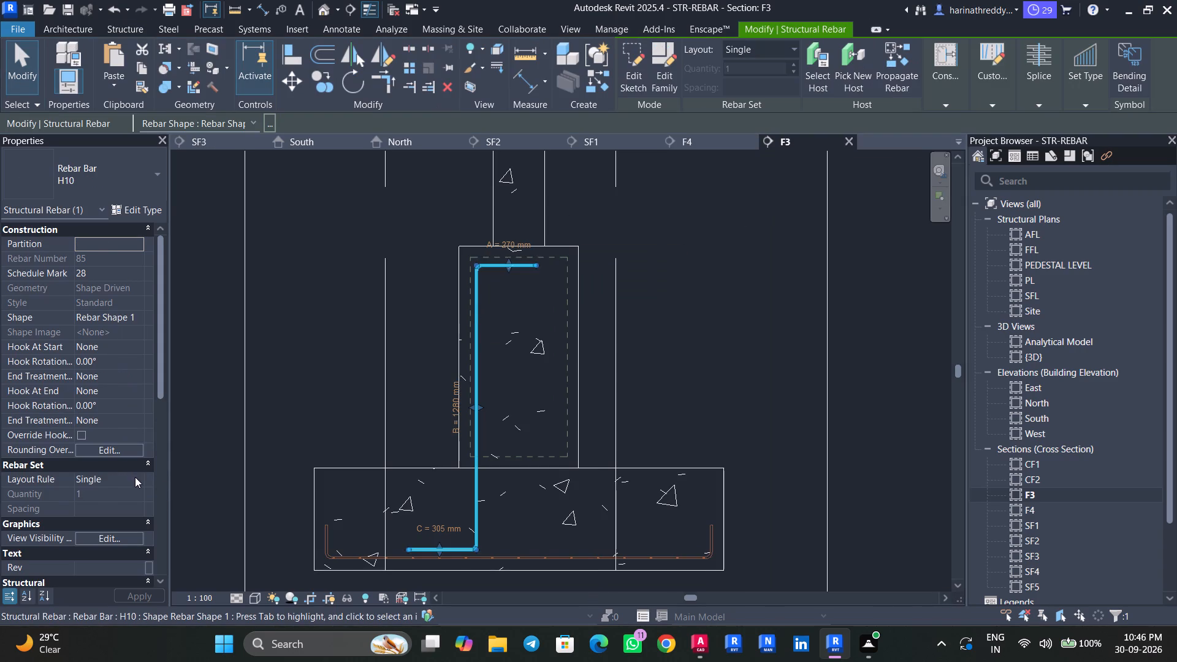
pyautogui.click(135, 477)
pyautogui.click(102, 506)
pyautogui.click(113, 494)
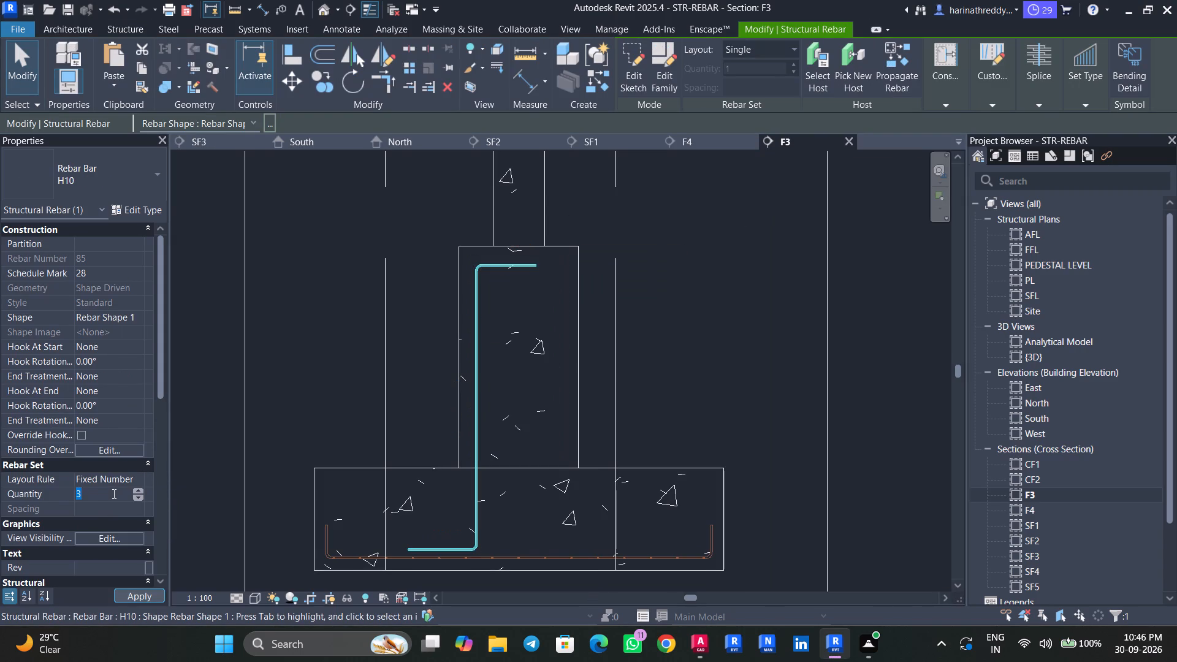
pyautogui.press('8')
pyautogui.press('Escape')
pyautogui.press('Escape')
# Start a second sketched H10 rebar hosted in the F3 pedestal, drawing a top leg about 11 inches long just below the first bar's.
pyautogui.scroll(4, 576, 223)
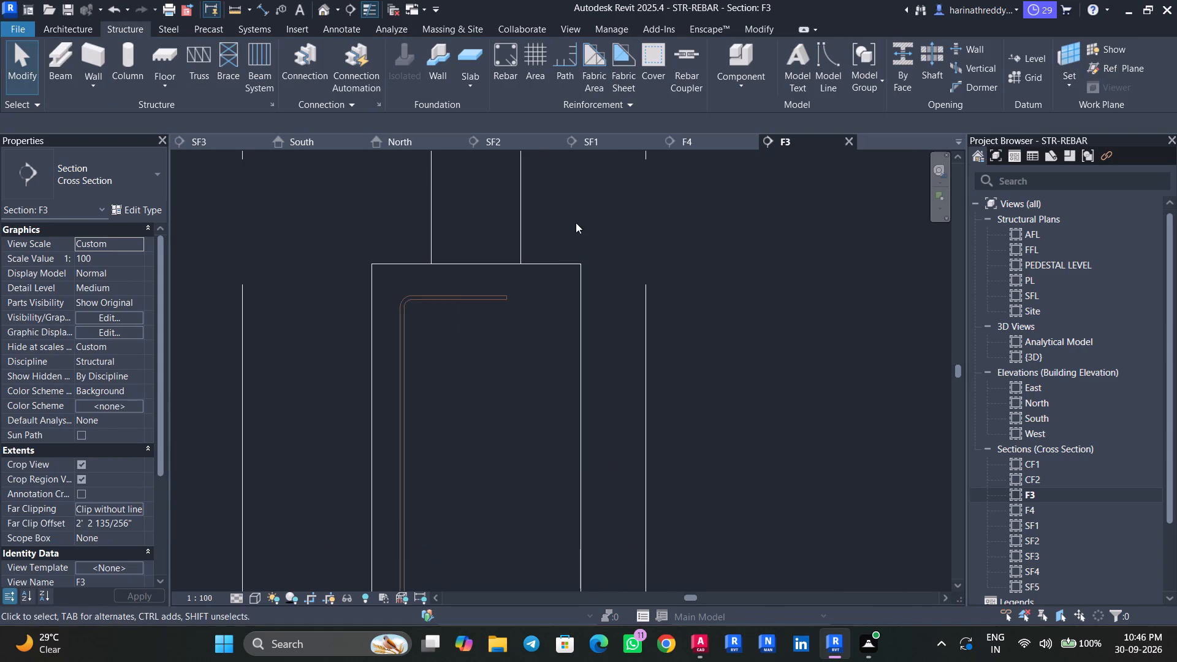
pyautogui.click(570, 263)
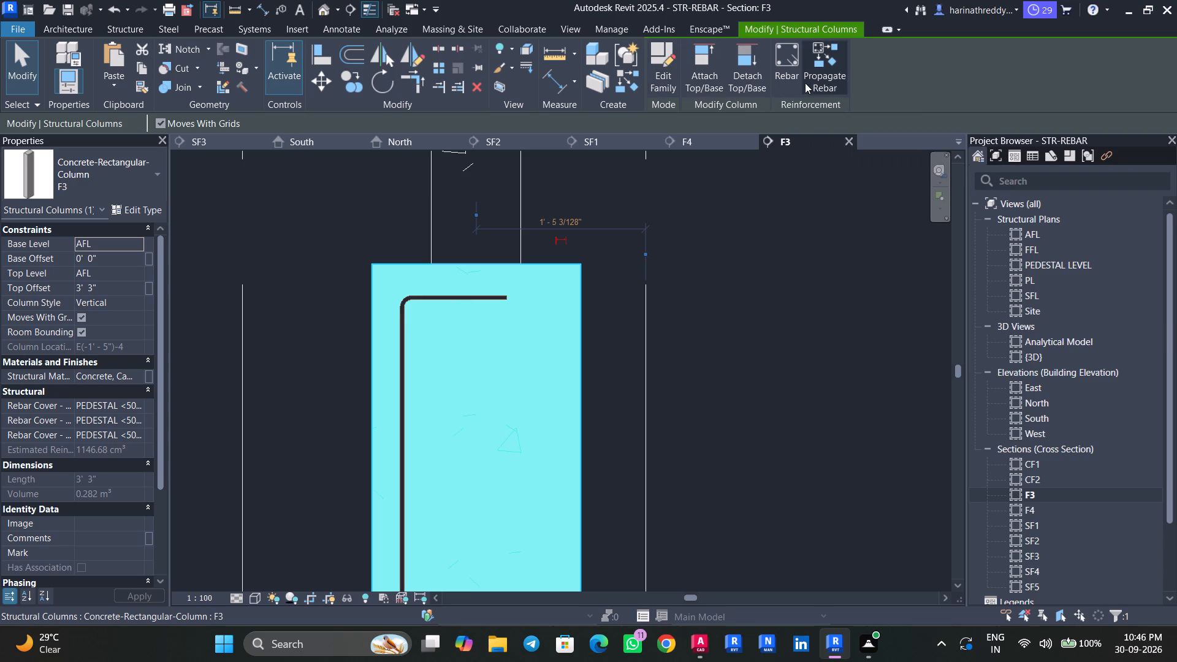
pyautogui.click(787, 78)
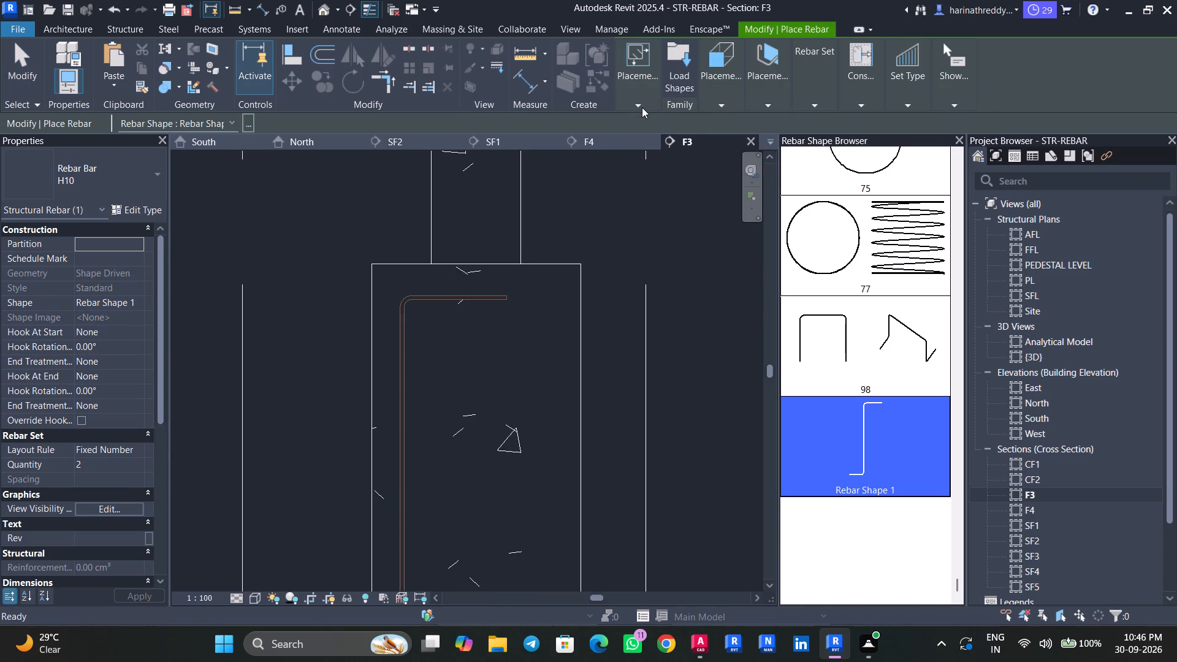
pyautogui.click(642, 107)
pyautogui.click(739, 148)
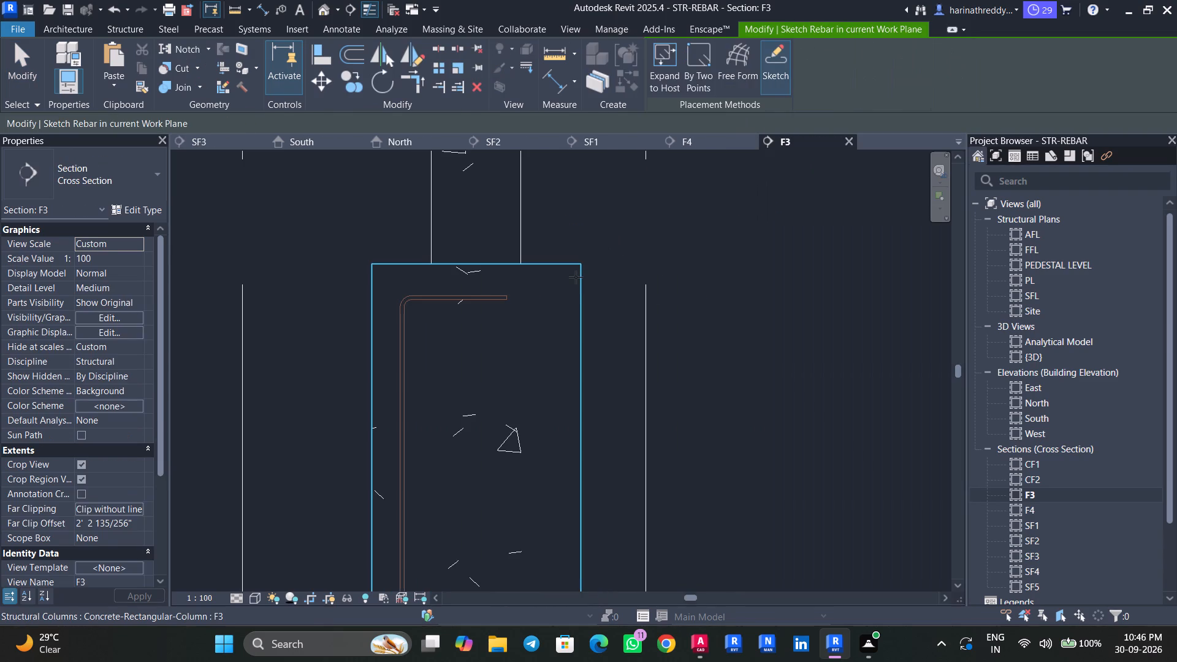
pyautogui.click(576, 277)
pyautogui.scroll(3, 459, 308)
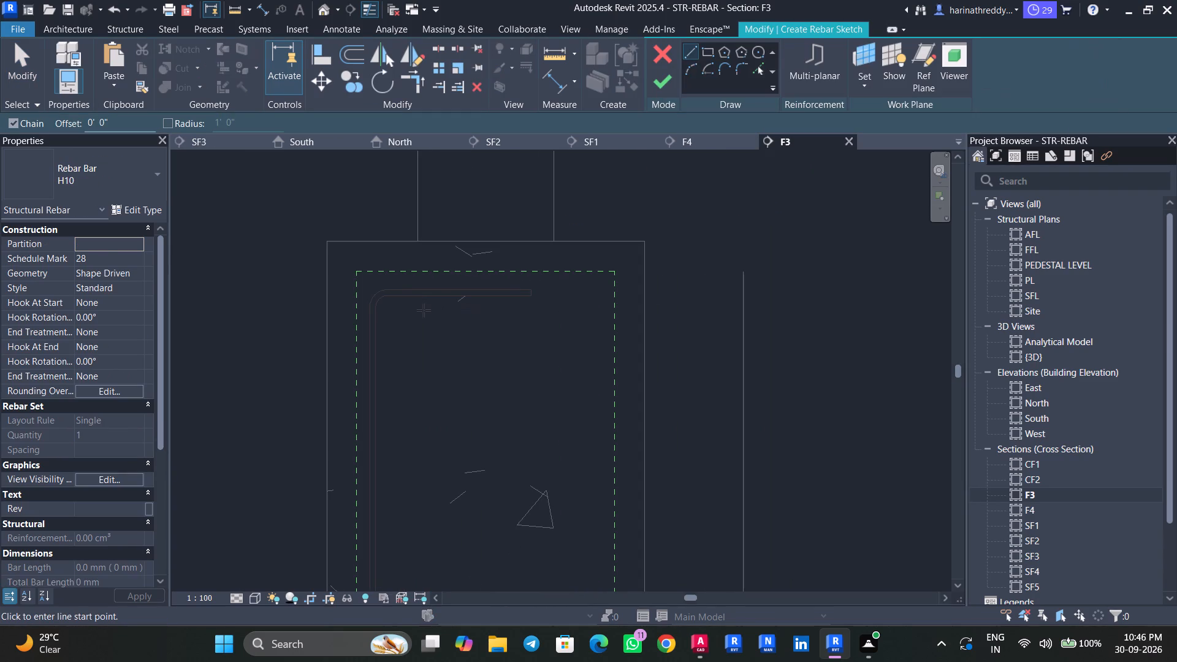
pyautogui.click(424, 309)
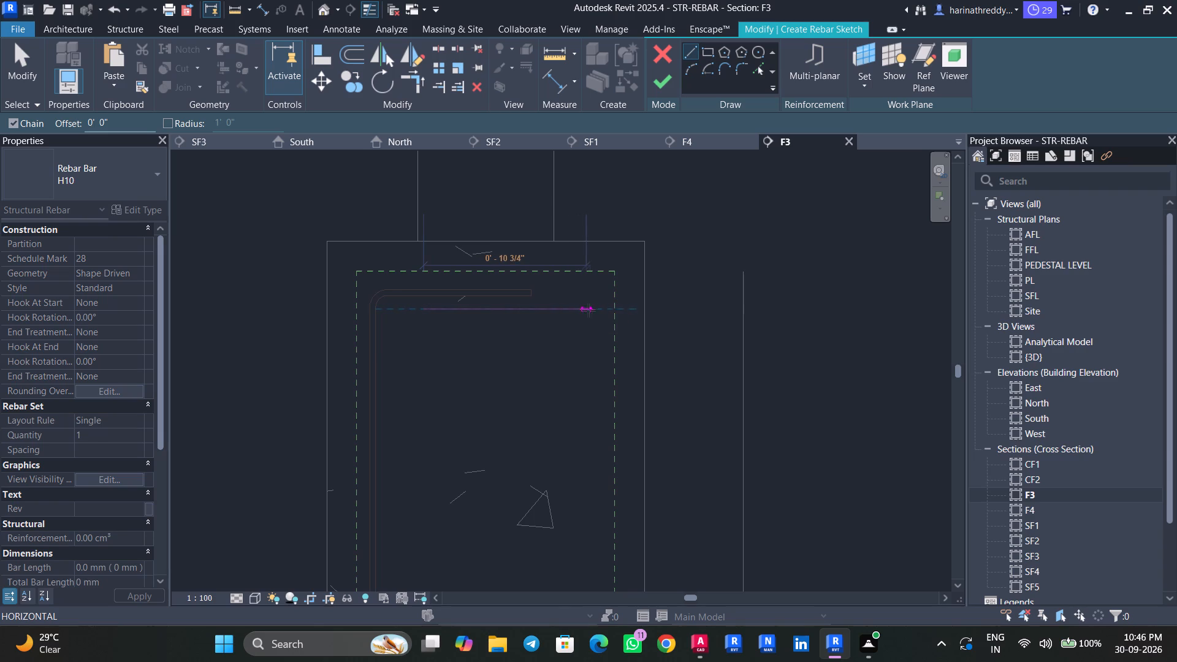
pyautogui.click(592, 310)
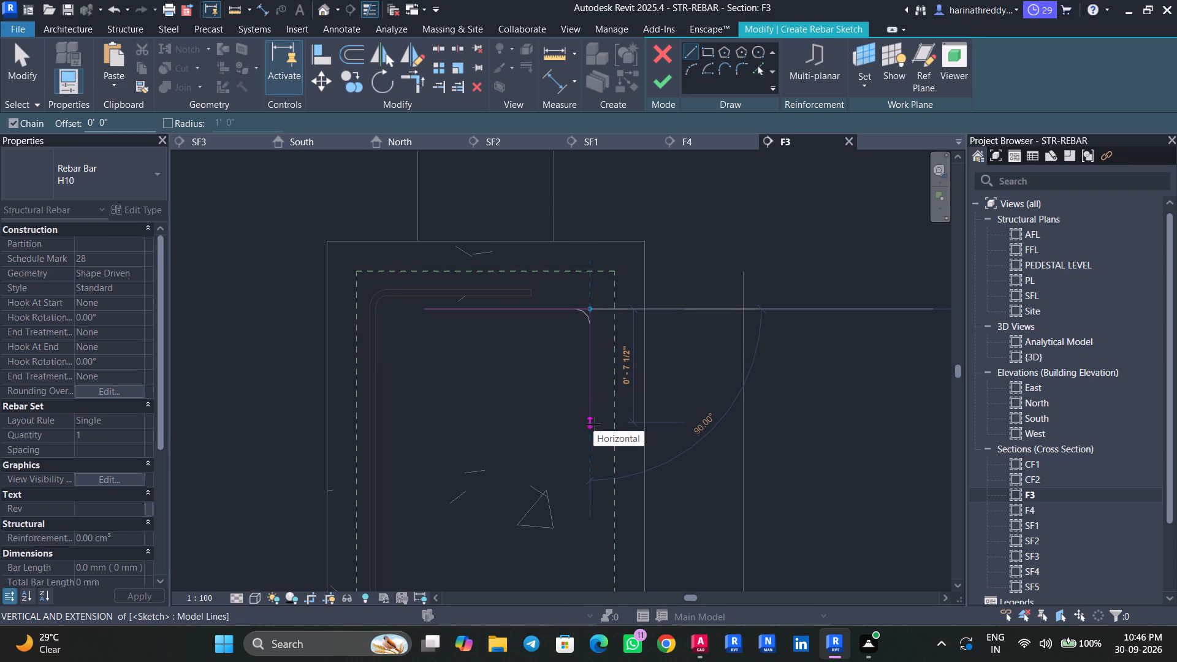
# Continue the bar about 4'-0 3/4" down to just above the footing's bottom bars, adding an outward bottom leg about 9 1/2 inches long.
pyautogui.moveTo(593, 424); pyautogui.dragTo(590, 245, button='middle')
pyautogui.moveTo(588, 389); pyautogui.dragTo(584, 202, button='middle')
pyautogui.moveTo(585, 373); pyautogui.dragTo(573, 276, button='middle')
pyautogui.scroll(1, 573, 276)
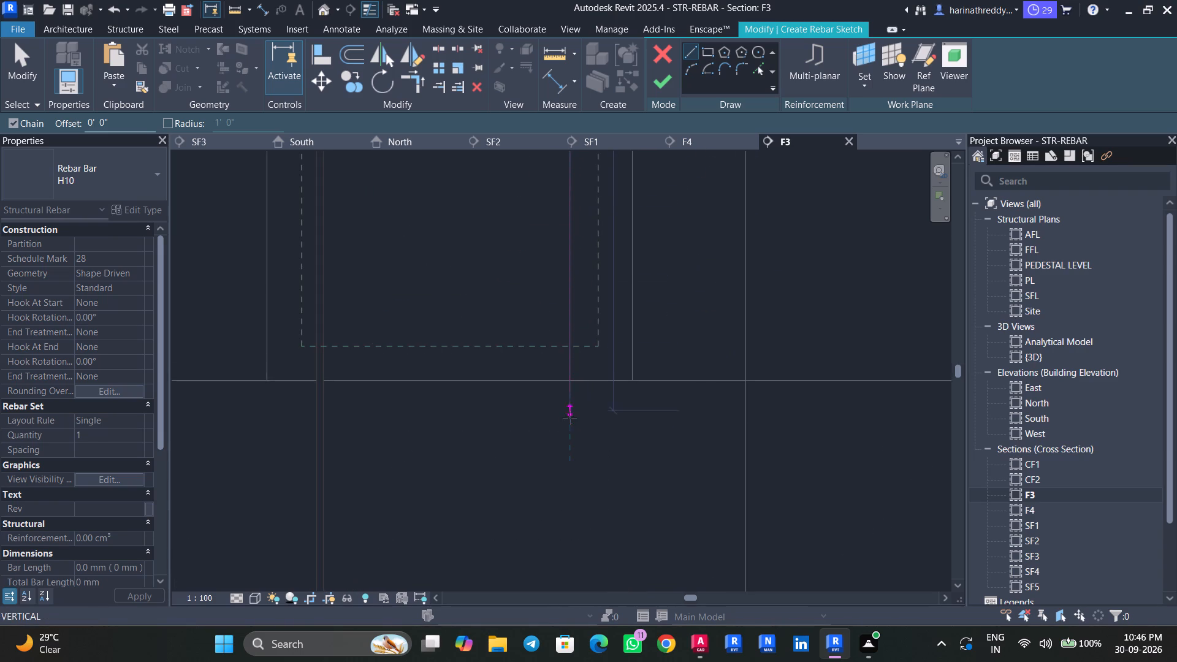
pyautogui.moveTo(574, 449); pyautogui.dragTo(572, 287, button='middle')
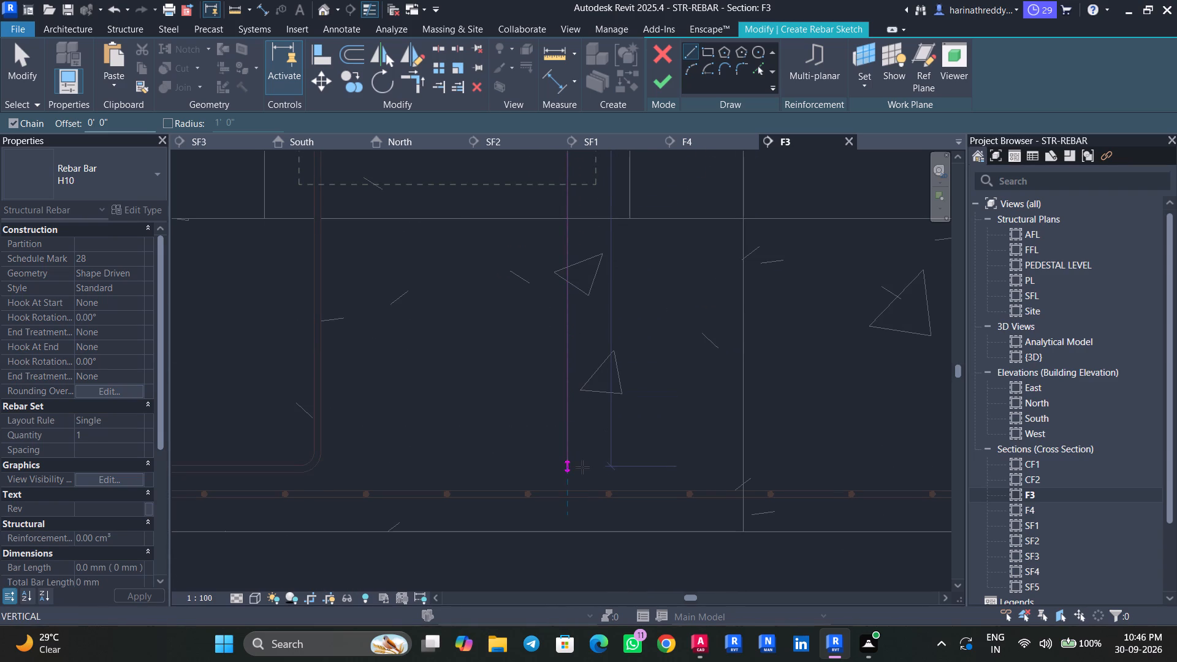
pyautogui.click(582, 467)
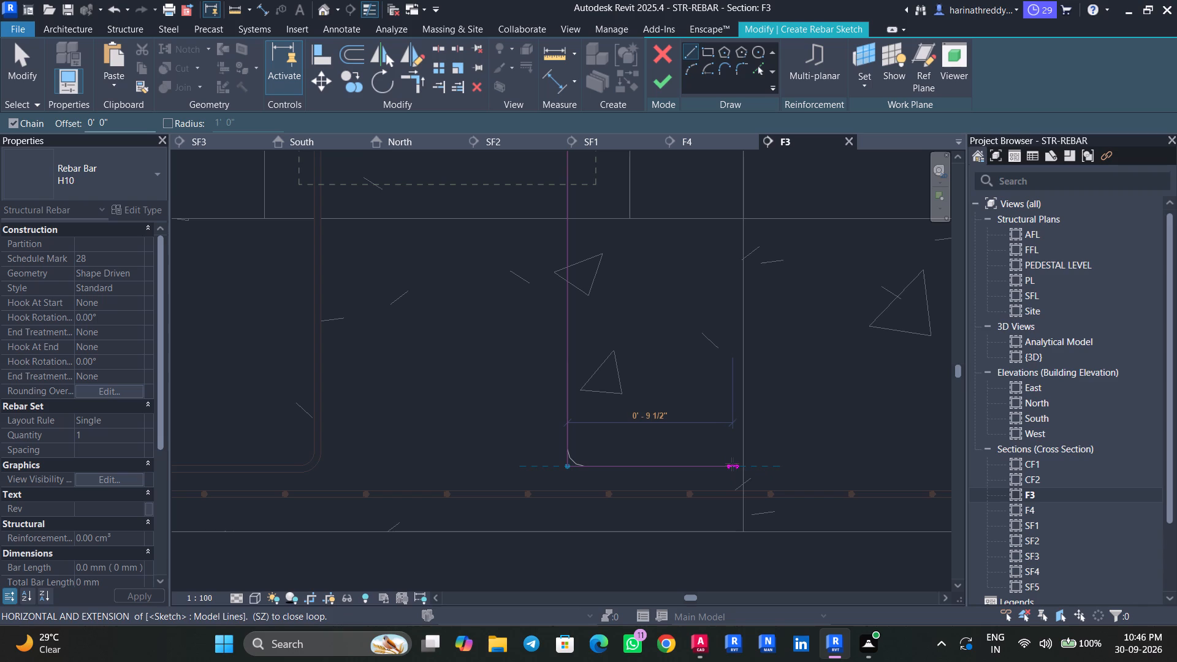
pyautogui.click(732, 464)
pyautogui.press('Escape')
pyautogui.press('Escape')
pyautogui.press('Escape')
# Nudge the second bar's vertical leg outward, close to the pedestal's side cover line, and finish the rebar sketch.
pyautogui.scroll(-4, 588, 345)
pyautogui.moveTo(596, 313); pyautogui.dragTo(599, 550, button='middle')
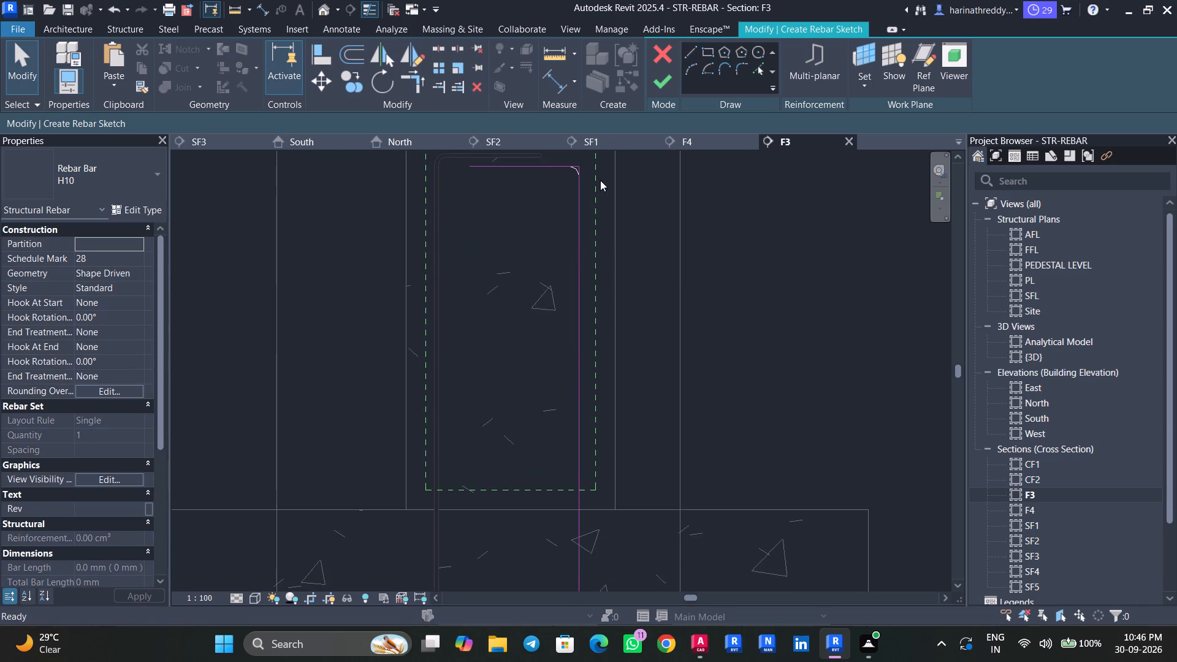
pyautogui.moveTo(599, 196); pyautogui.dragTo(595, 312, button='middle')
pyautogui.click(572, 315)
pyautogui.scroll(10, 572, 315)
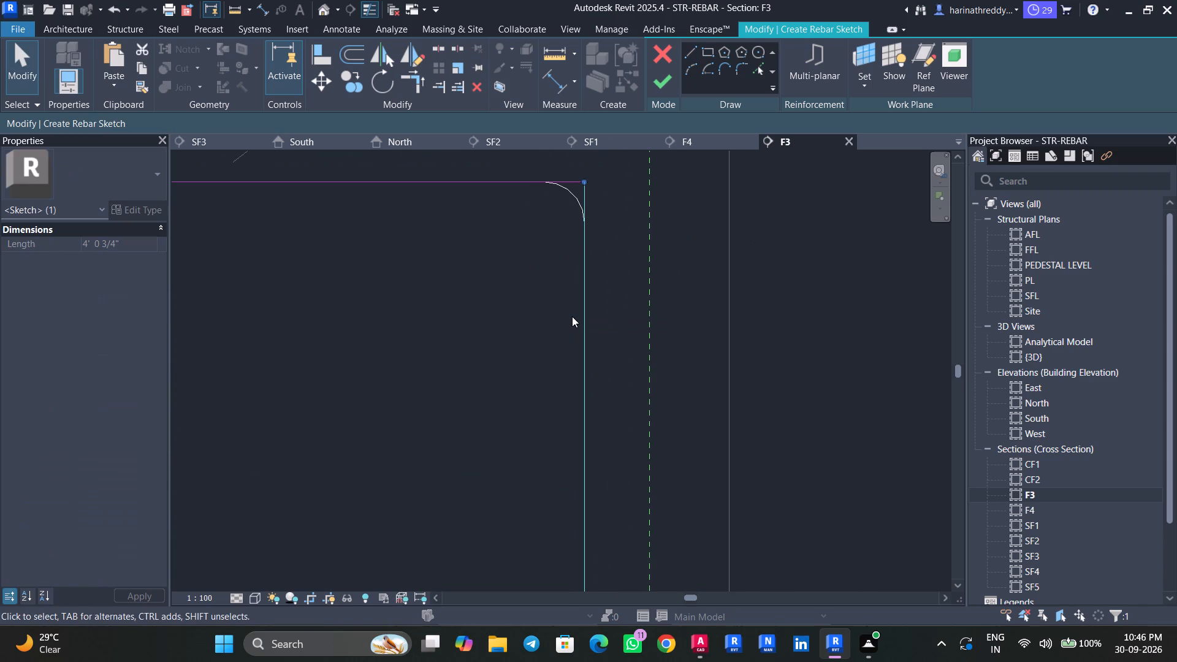
pyautogui.press('Right')
pyautogui.press('Right')
pyautogui.press('Right')
pyautogui.press('Right')
pyautogui.press('Right')
pyautogui.press('Right')
pyautogui.press('Right')
pyautogui.press('Right')
pyautogui.press('Right')
pyautogui.press('Right')
pyautogui.press('Right')
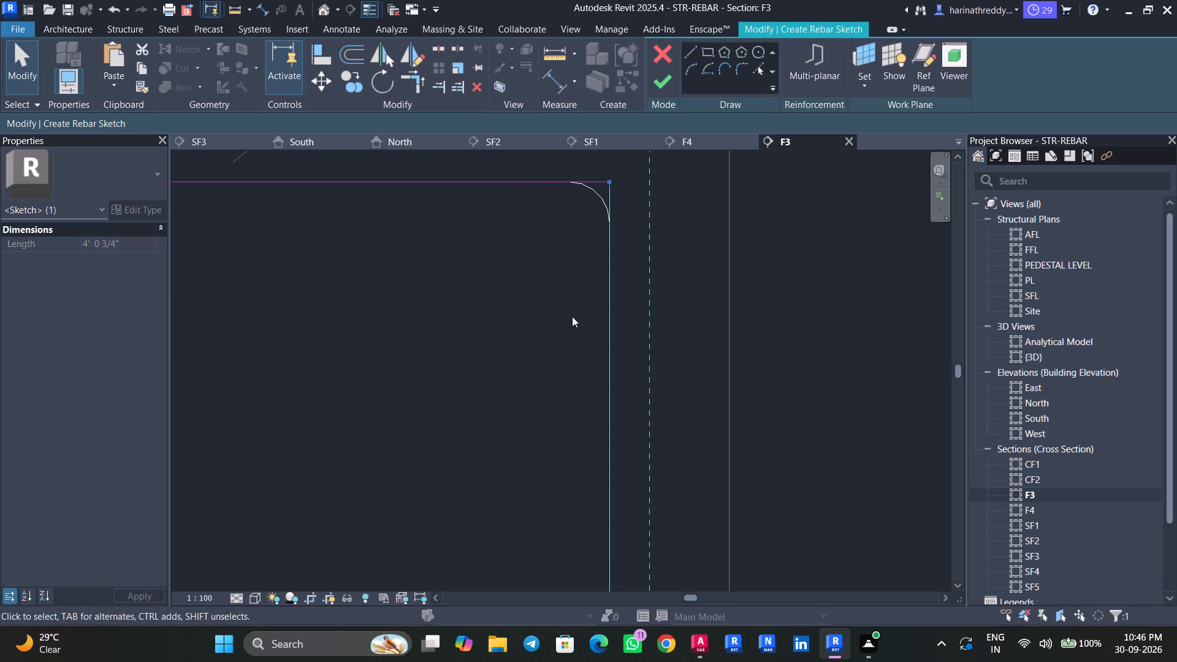
pyautogui.press('Right')
pyautogui.press('Right')
pyautogui.press('Right')
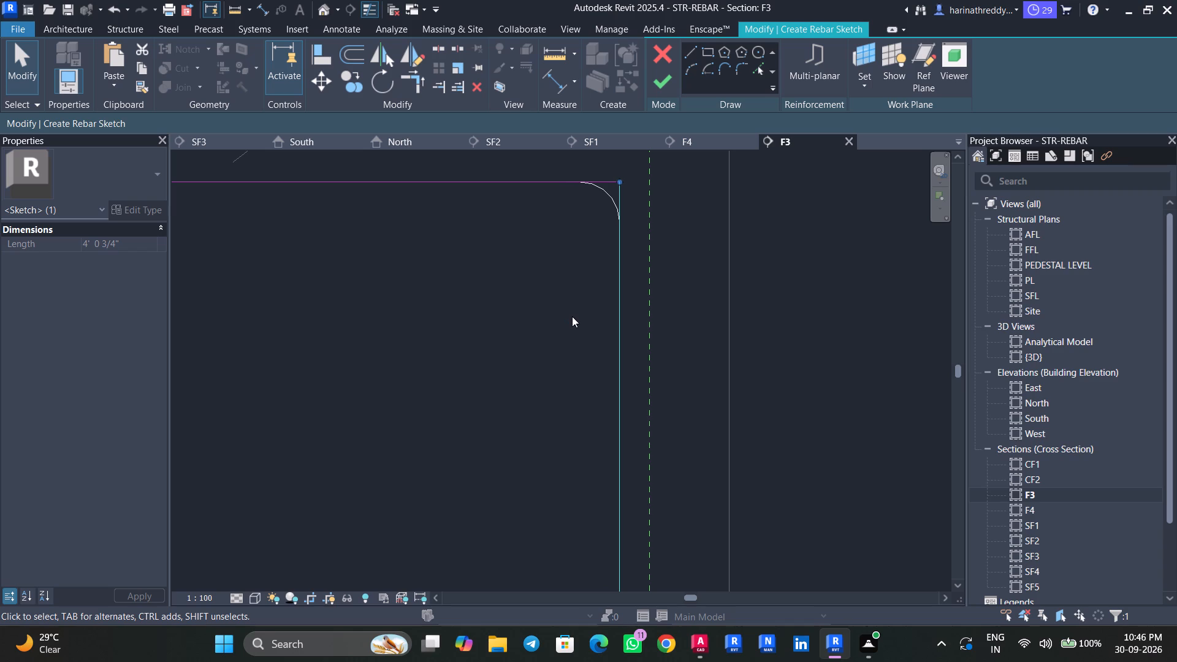
pyautogui.press('Escape')
pyautogui.scroll(-8, 742, 210)
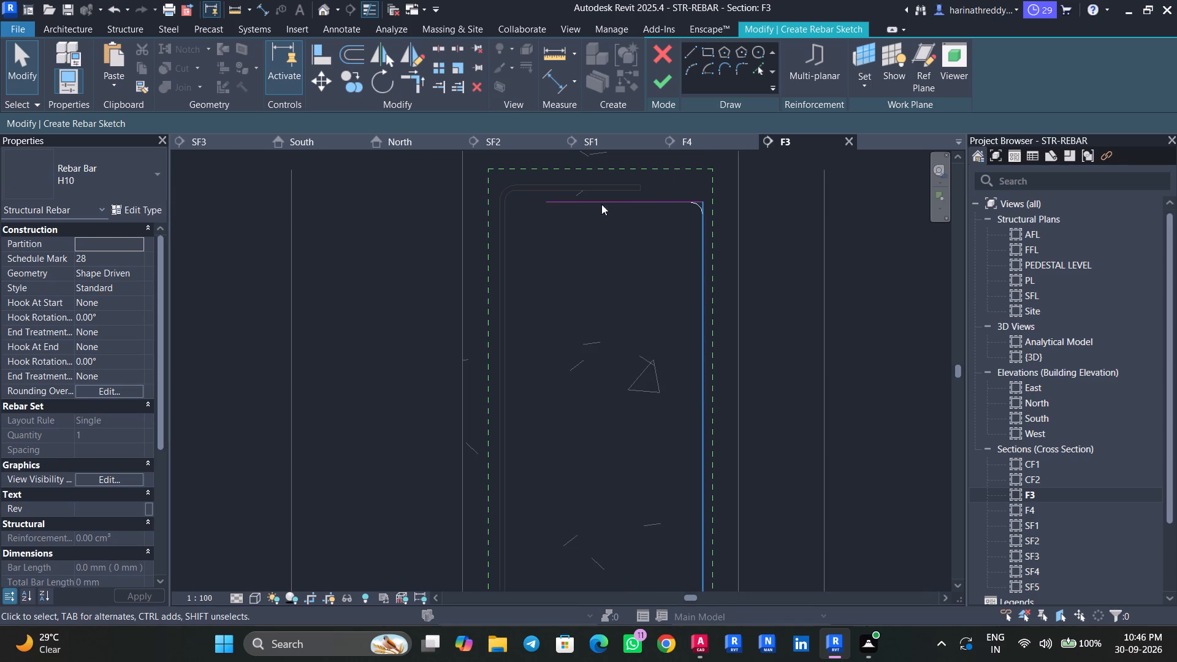
pyautogui.click(662, 78)
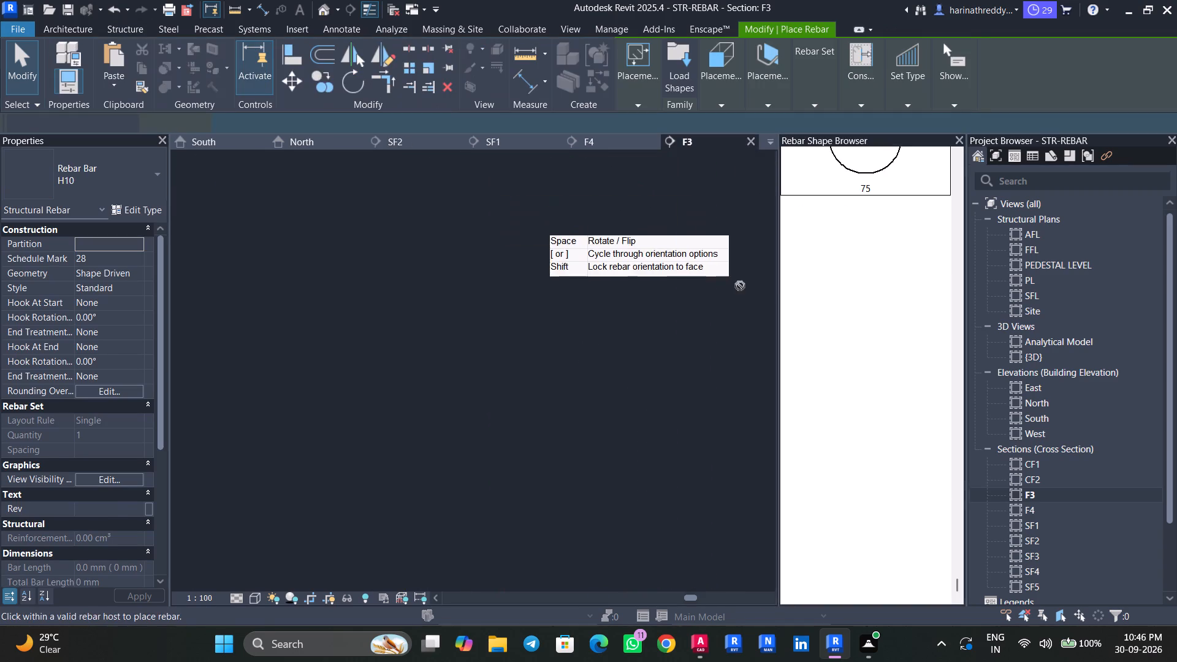
pyautogui.press('Escape')
pyautogui.press('Escape')
pyautogui.press('Escape')
# Set the second pedestal bar's layout to Fixed Number with a quantity of 8.
pyautogui.click(703, 272)
pyautogui.scroll(3, 704, 276)
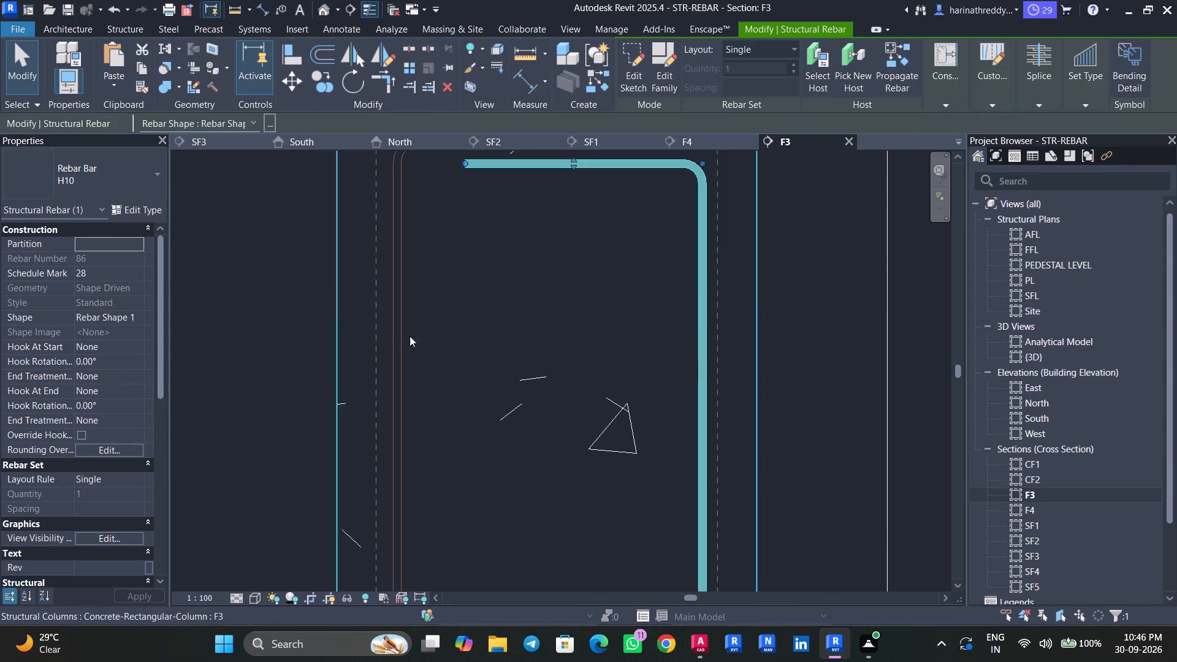
pyautogui.scroll(-4, 508, 314)
pyautogui.moveTo(511, 305); pyautogui.dragTo(476, 319, button='middle')
pyautogui.scroll(-4, 478, 306)
pyautogui.moveTo(478, 310); pyautogui.dragTo(492, 190, button='middle')
pyautogui.press('Escape')
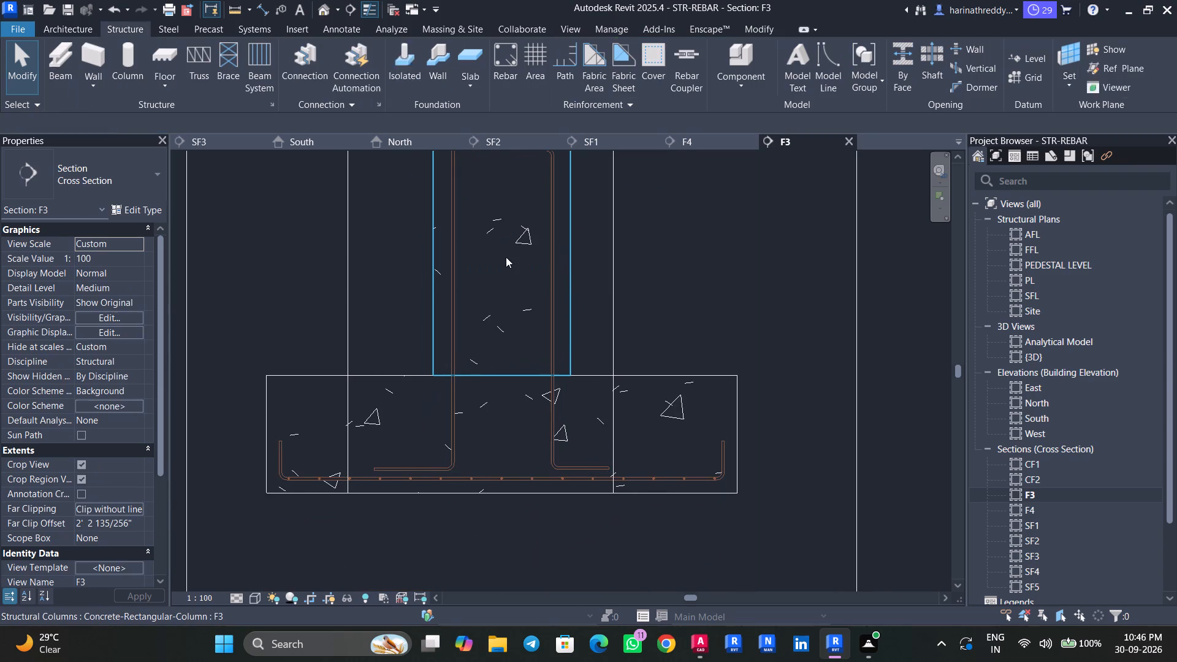
pyautogui.click(554, 251)
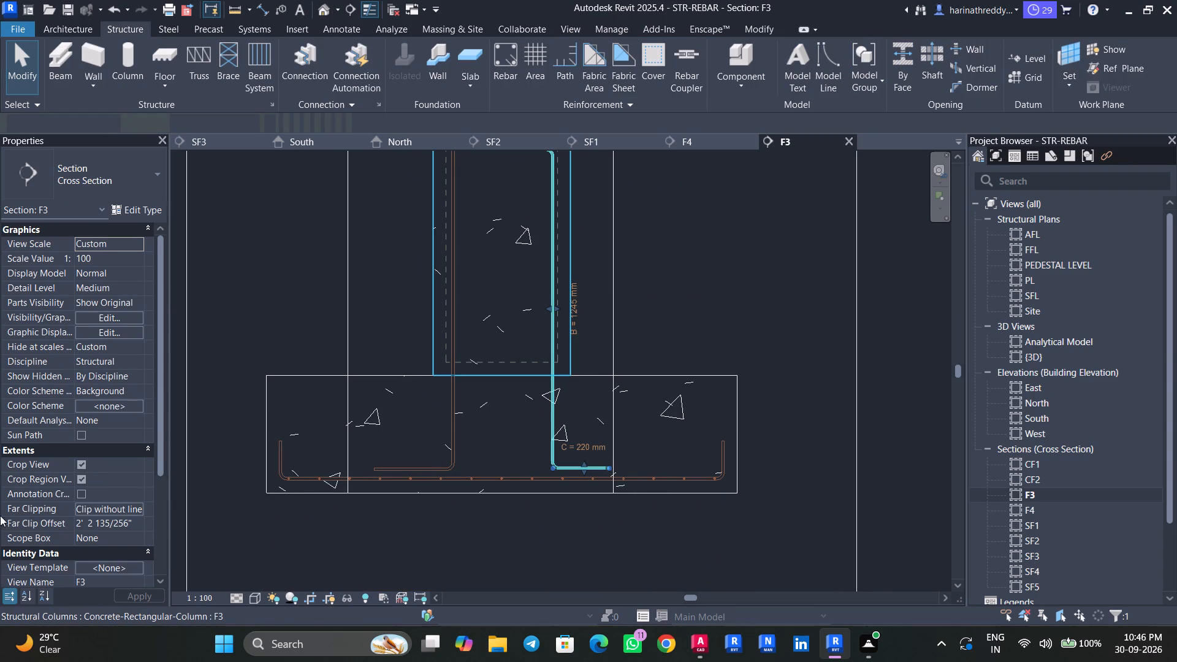
pyautogui.click(140, 479)
pyautogui.click(105, 506)
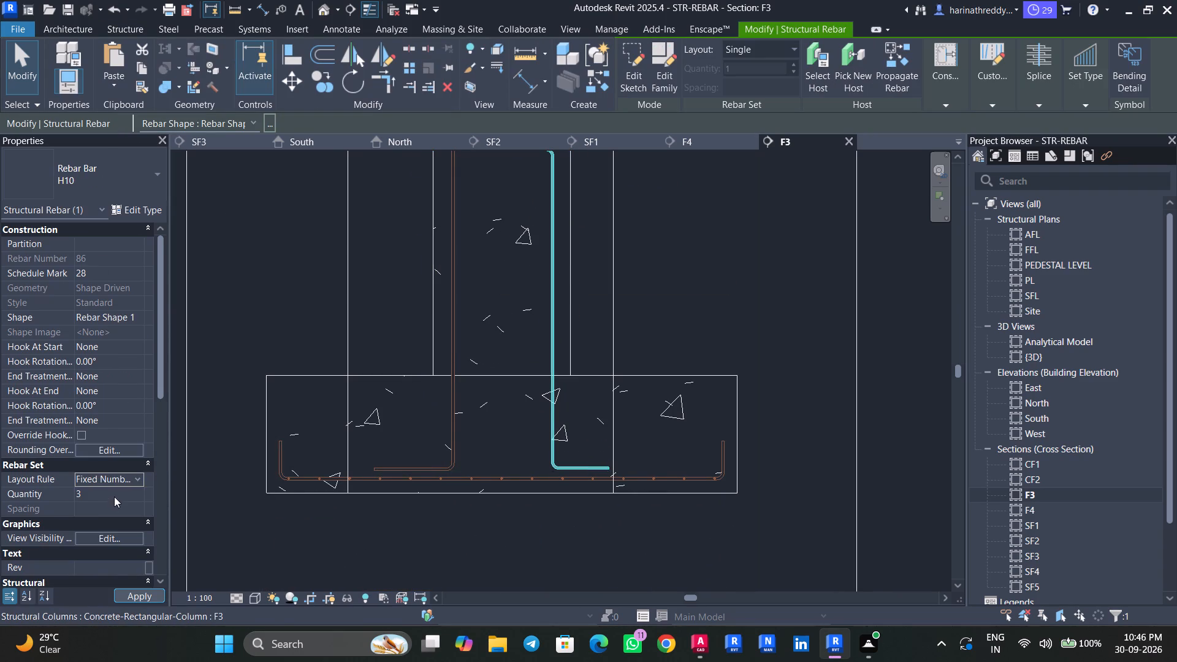
pyautogui.click(114, 496)
pyautogui.press('8')
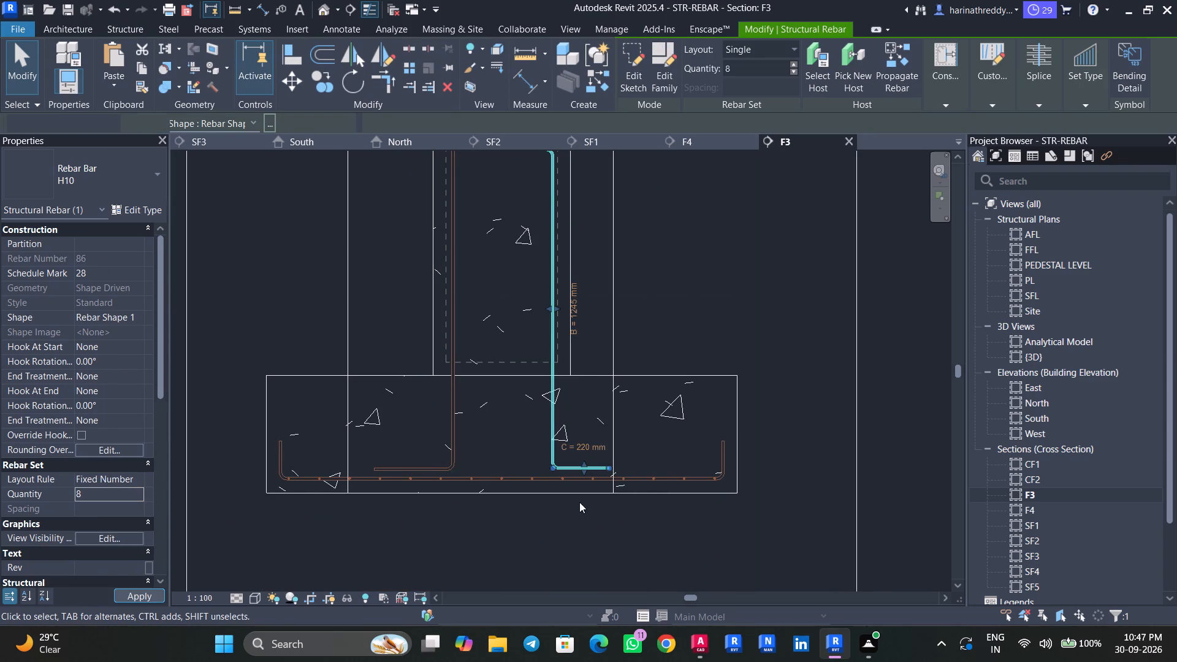
pyautogui.press('Escape')
pyautogui.press('Escape')
# Select all H10 rebar instances in the project and make them show unobscured in the {3D} view.
pyautogui.moveTo(646, 172); pyautogui.dragTo(624, 286, button='middle')
pyautogui.click(530, 313)
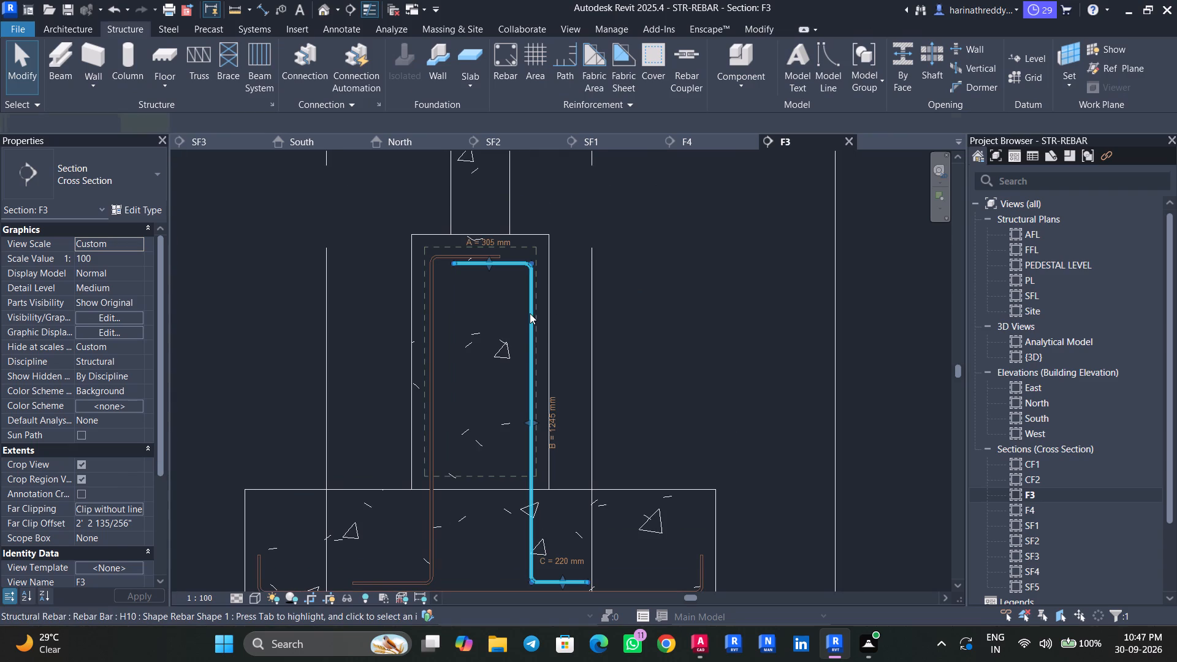
pyautogui.press('s')
pyautogui.press('a')
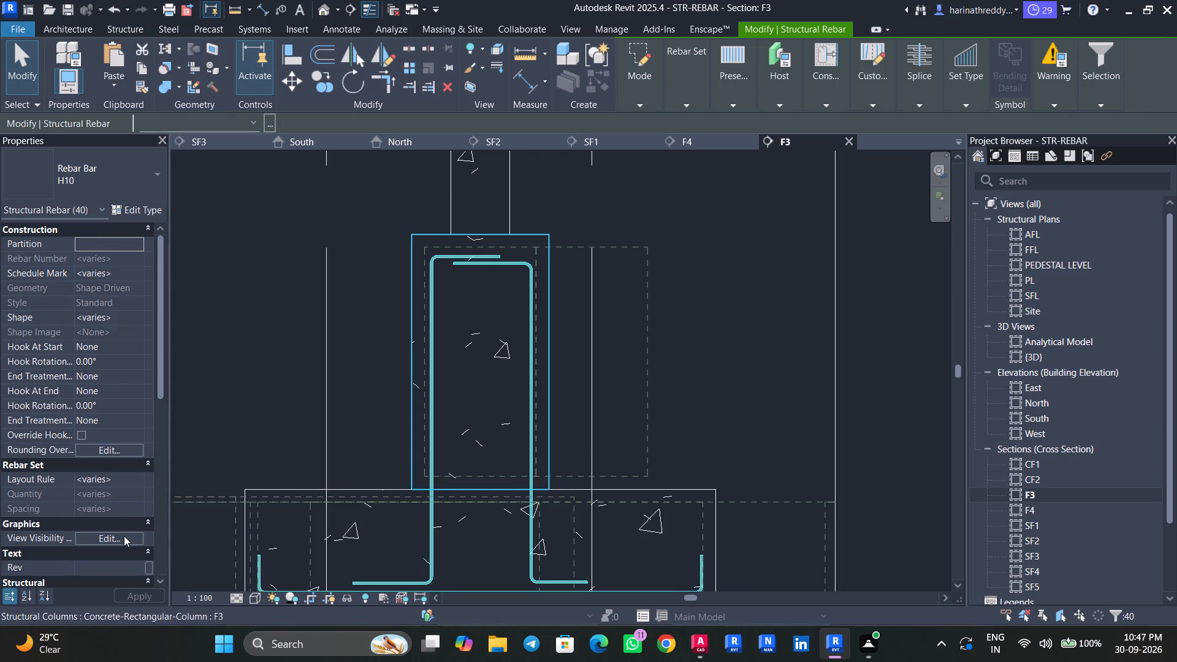
pyautogui.click(124, 536)
pyautogui.click(704, 284)
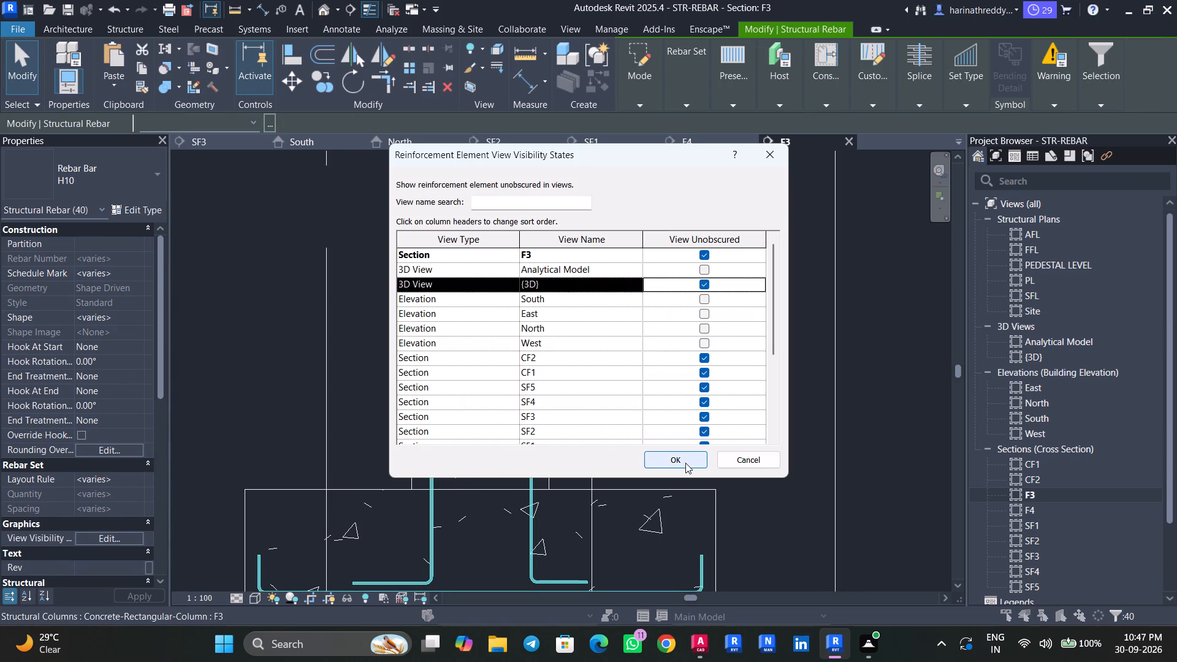
pyautogui.click(685, 463)
pyautogui.press('Escape')
pyautogui.press('Escape')
pyautogui.press('Escape')
pyautogui.press('Escape')
# Start placing rebar in the F3 pedestal and choose the closed stirrup, rebar shape 52.
pyautogui.scroll(3, 411, 265)
pyautogui.click(411, 265)
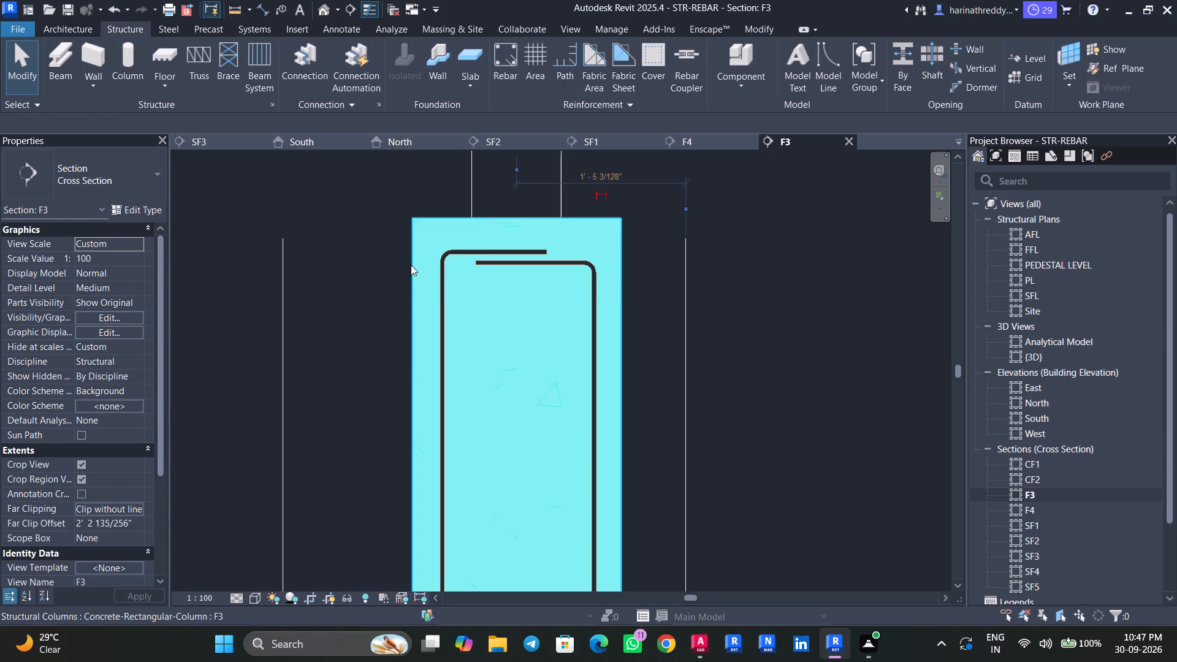
pyautogui.scroll(-3, 409, 284)
pyautogui.click(785, 79)
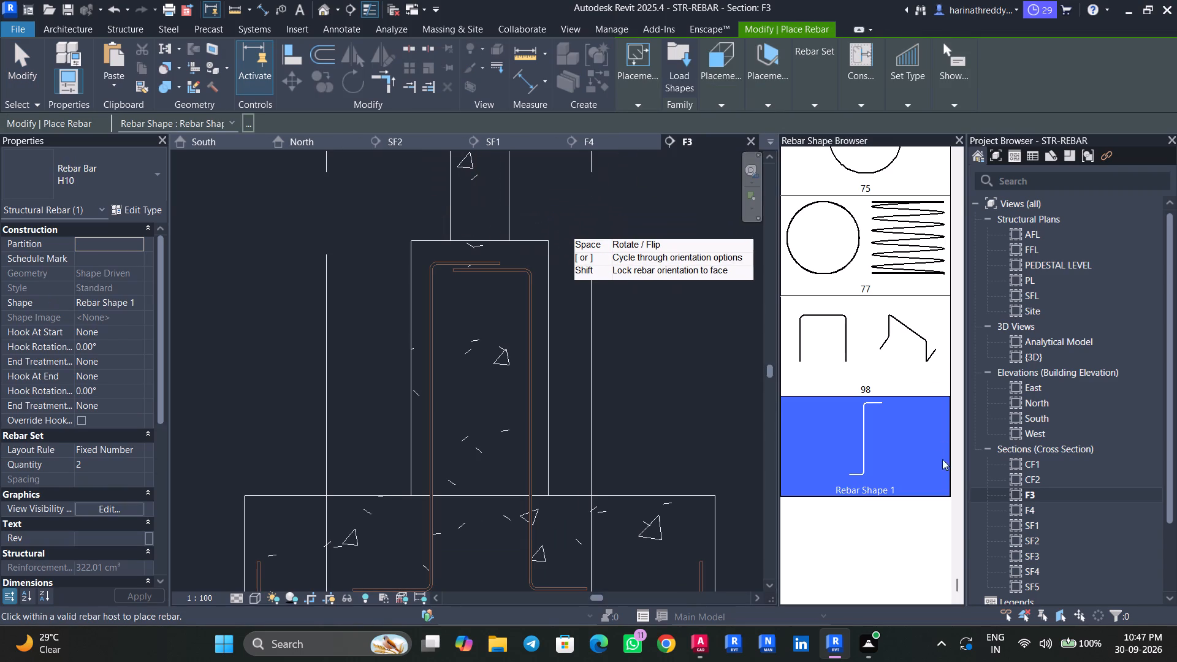
pyautogui.moveTo(957, 581); pyautogui.dragTo(956, 531)
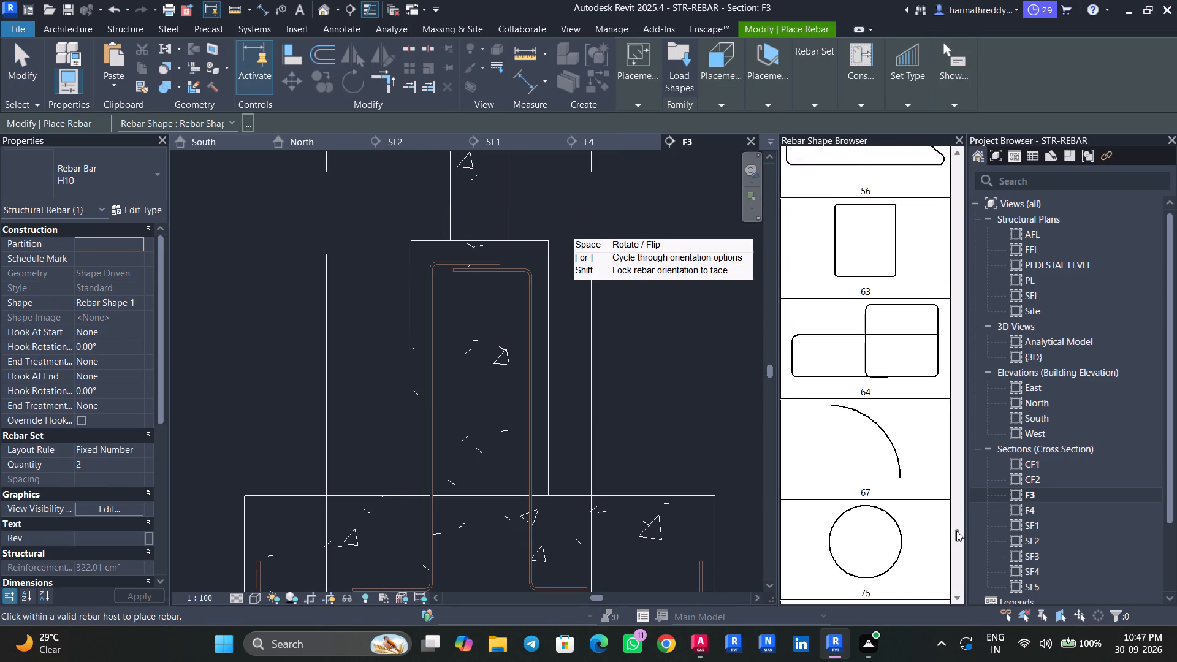
pyautogui.moveTo(956, 531); pyautogui.dragTo(953, 491)
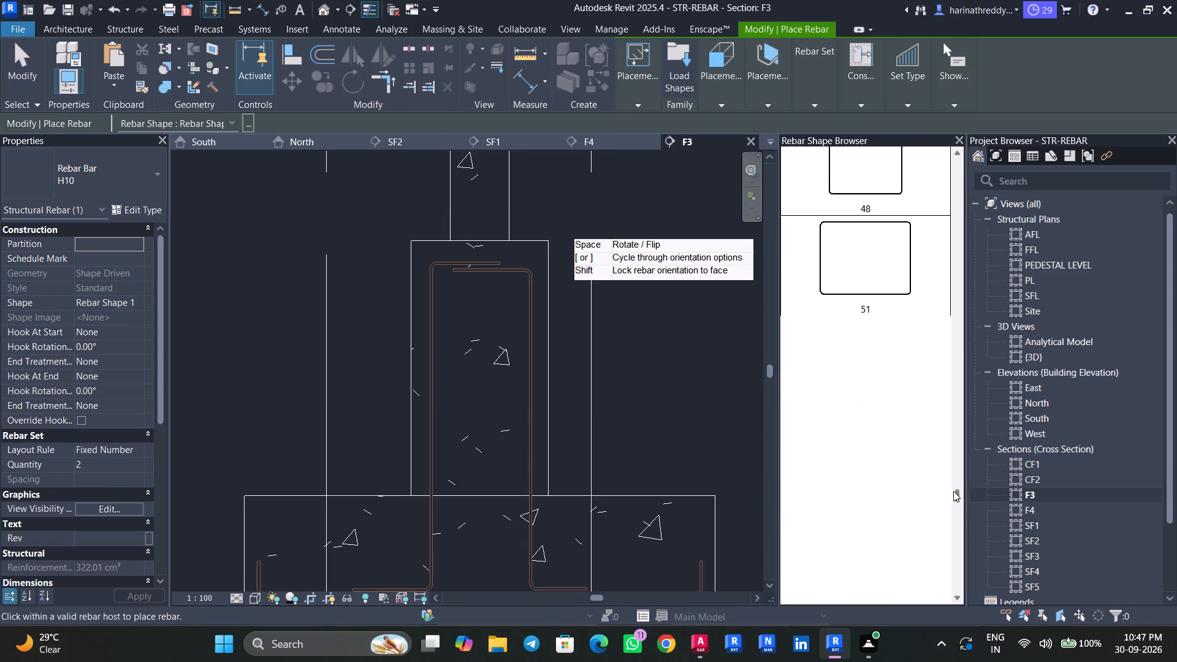
pyautogui.moveTo(953, 491); pyautogui.dragTo(952, 478)
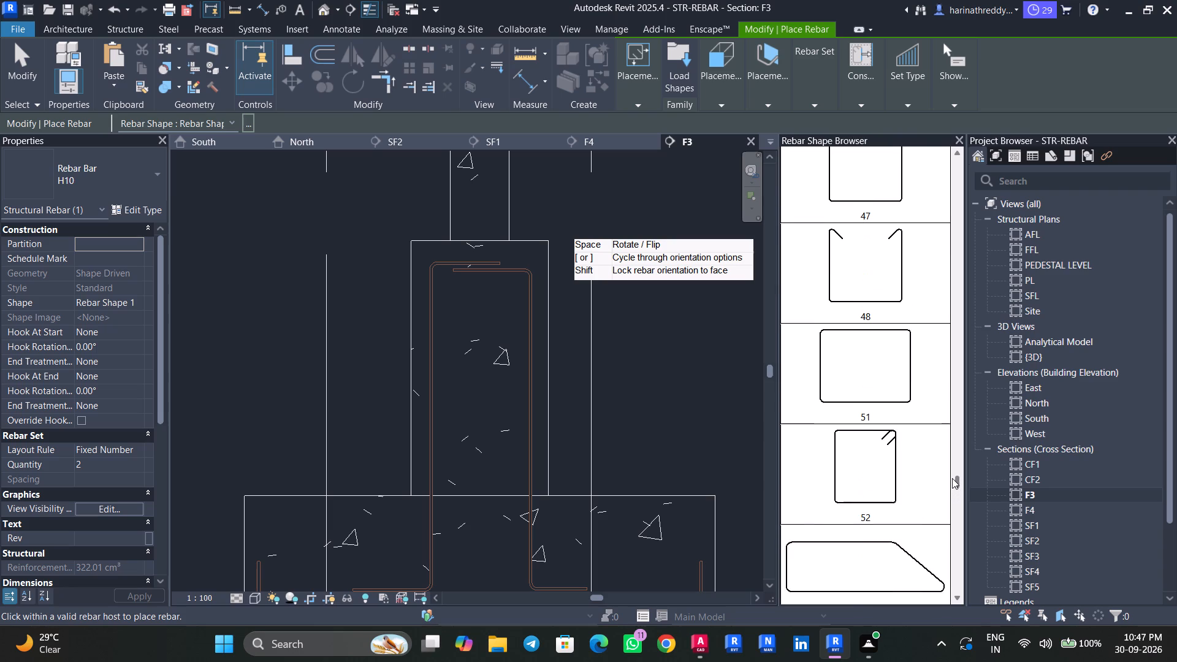
pyautogui.moveTo(952, 478); pyautogui.dragTo(950, 473)
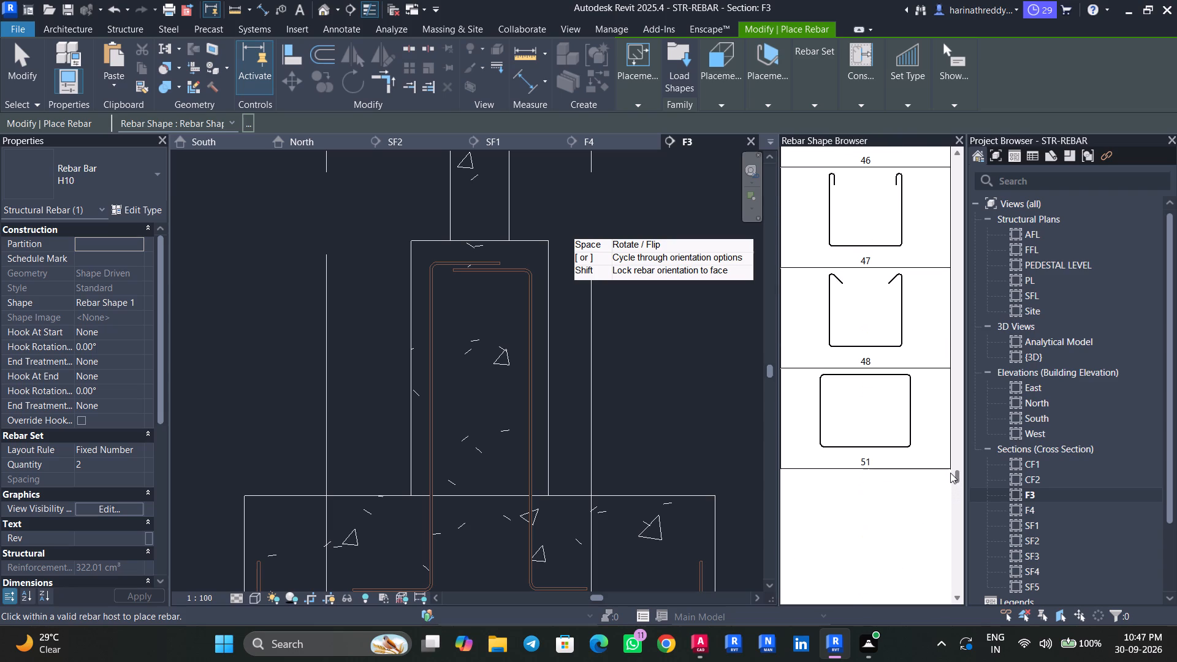
pyautogui.moveTo(950, 473); pyautogui.dragTo(950, 470)
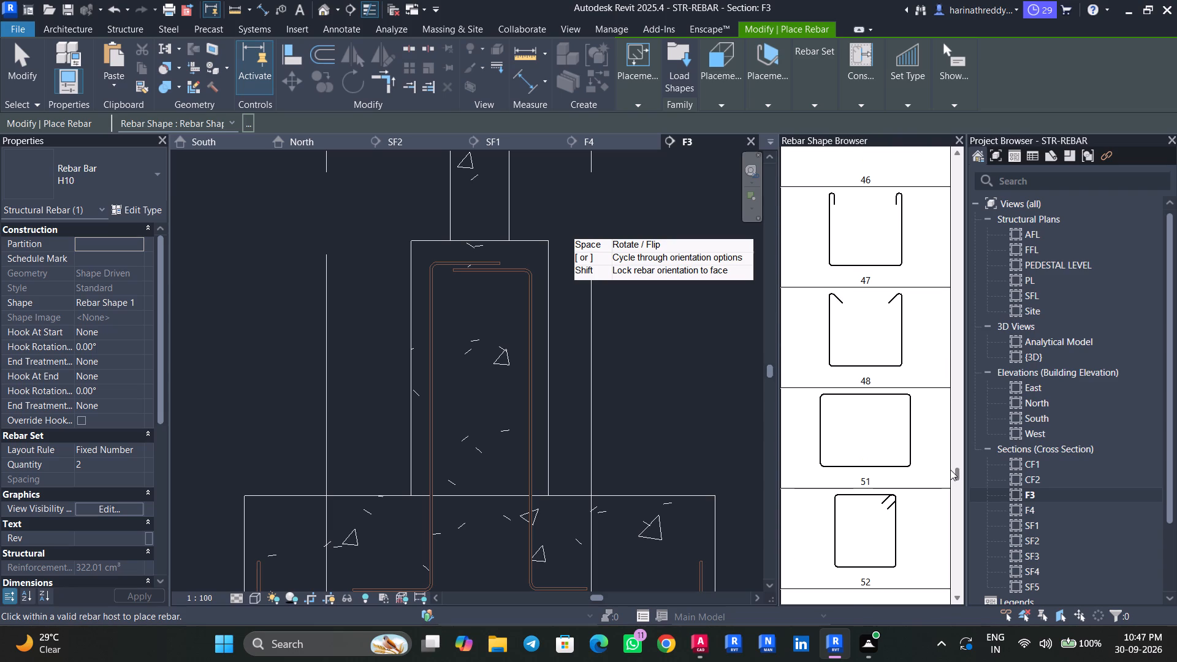
pyautogui.moveTo(950, 470); pyautogui.dragTo(949, 452)
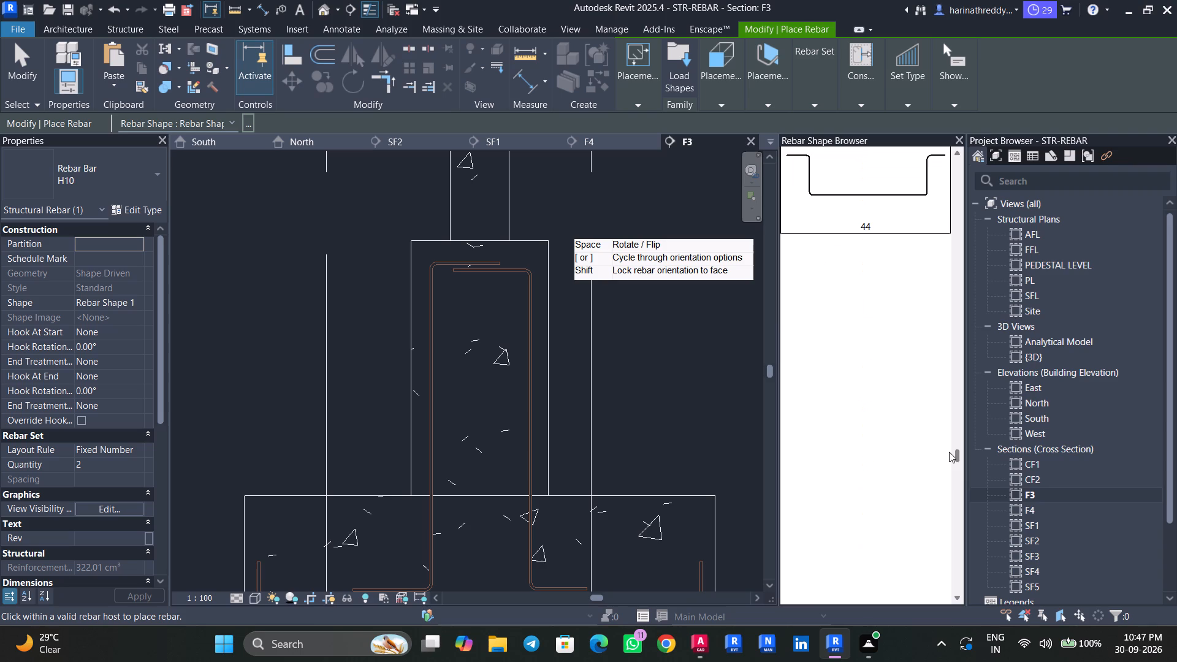
pyautogui.moveTo(949, 452); pyautogui.dragTo(949, 451)
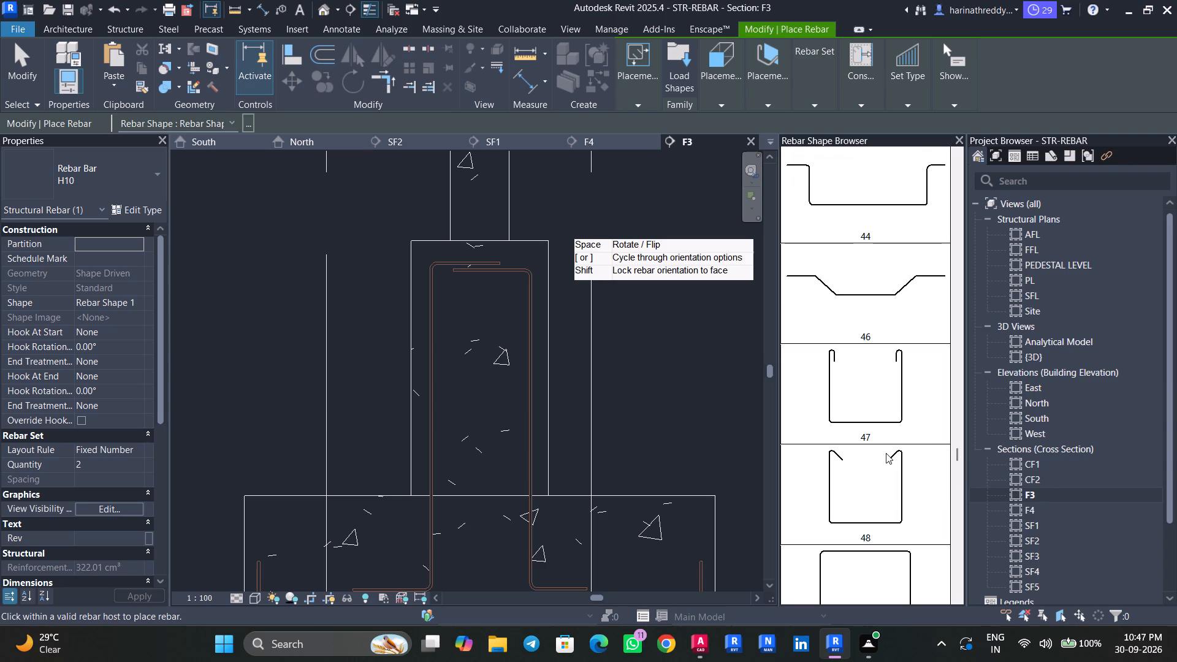
pyautogui.scroll(6, 886, 454)
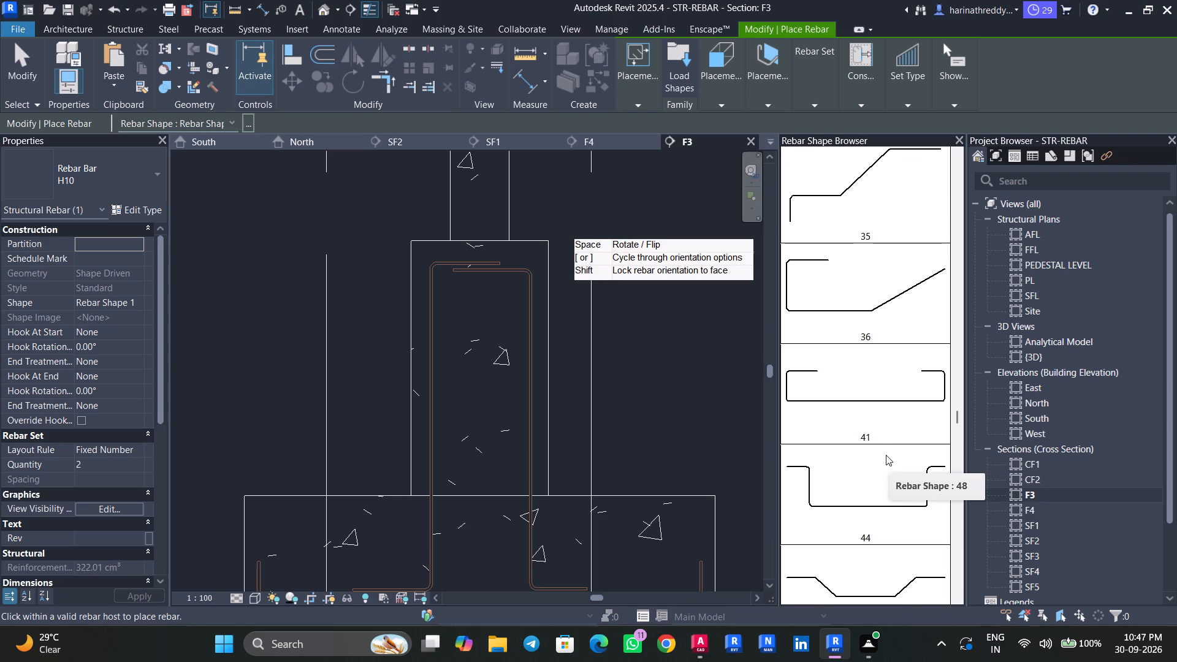
pyautogui.scroll(20, 883, 445)
pyautogui.scroll(3, 883, 445)
pyautogui.scroll(-3, 883, 445)
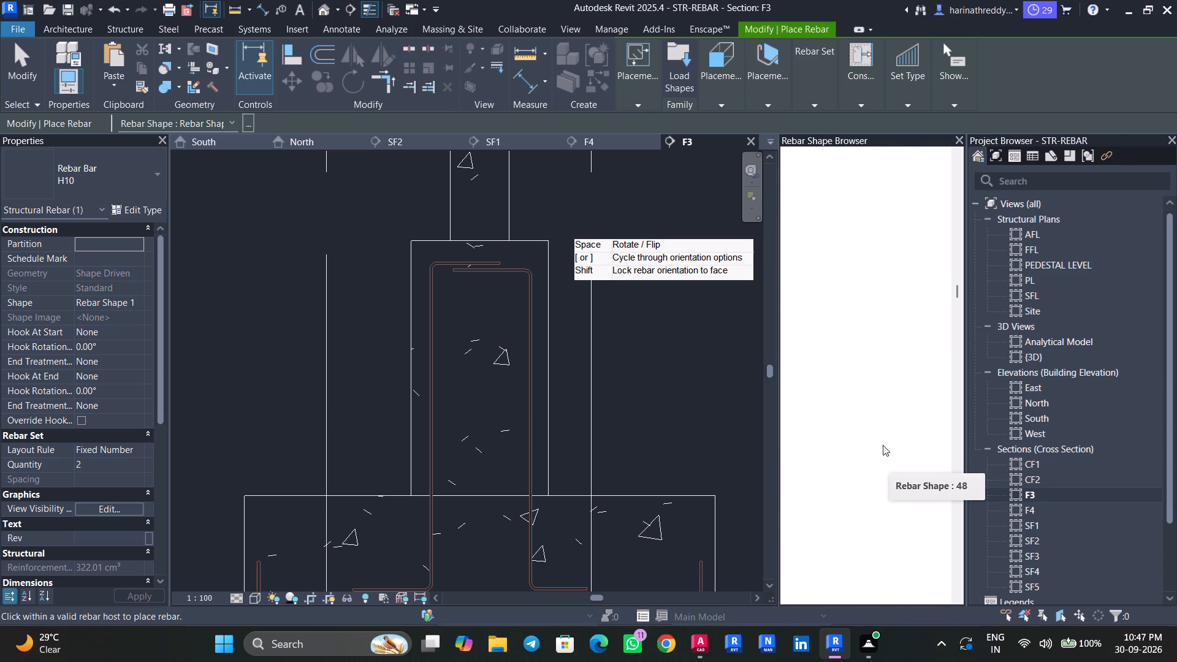
pyautogui.scroll(1, 883, 445)
pyautogui.scroll(-20, 883, 445)
pyautogui.scroll(-4, 883, 445)
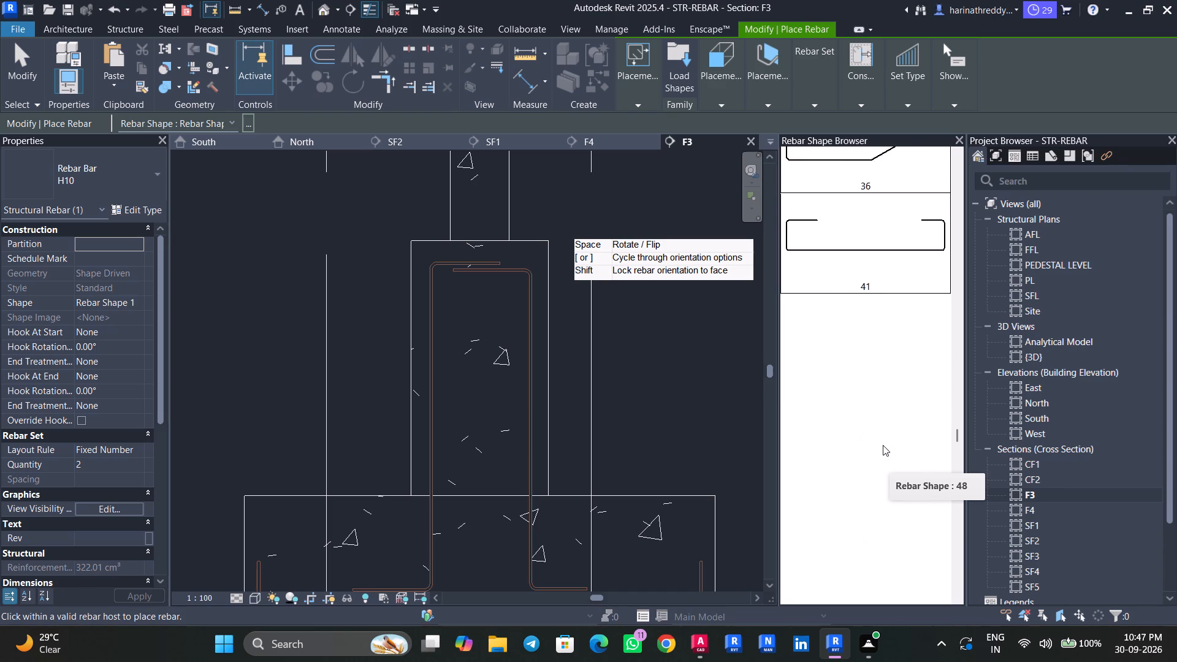
pyautogui.scroll(-6, 883, 445)
pyautogui.click(873, 535)
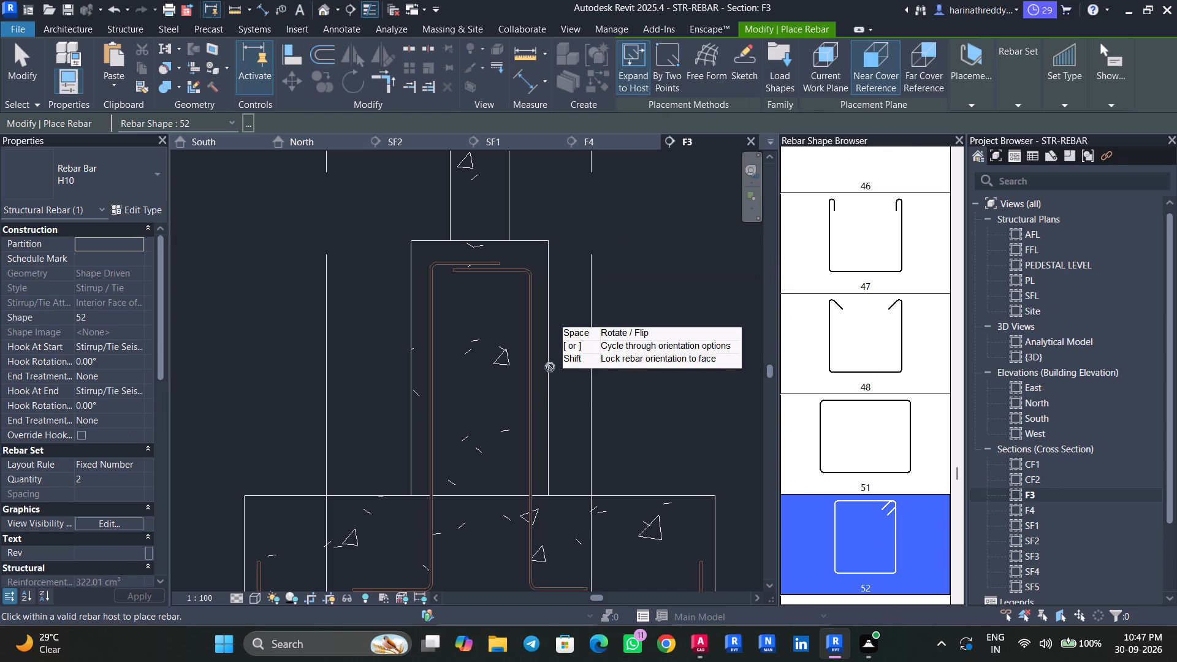
# Set the stirrup's placement orientation parallel to the nearest cover reference and its bar type to H8.
pyautogui.scroll(4, 446, 281)
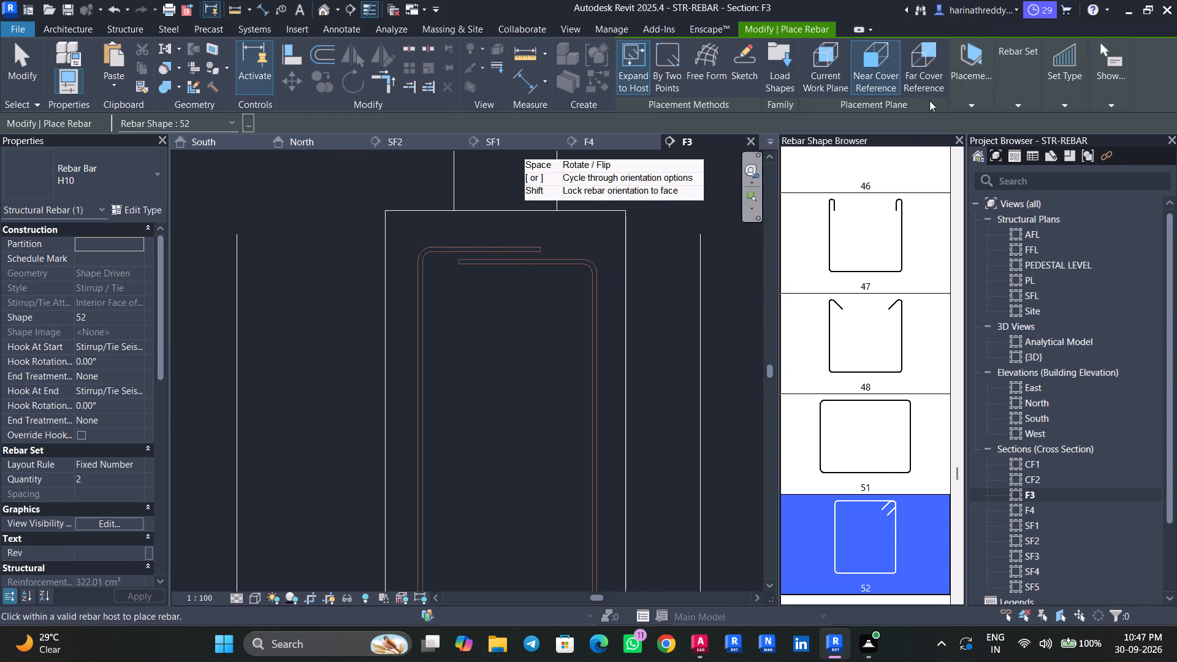
pyautogui.click(977, 97)
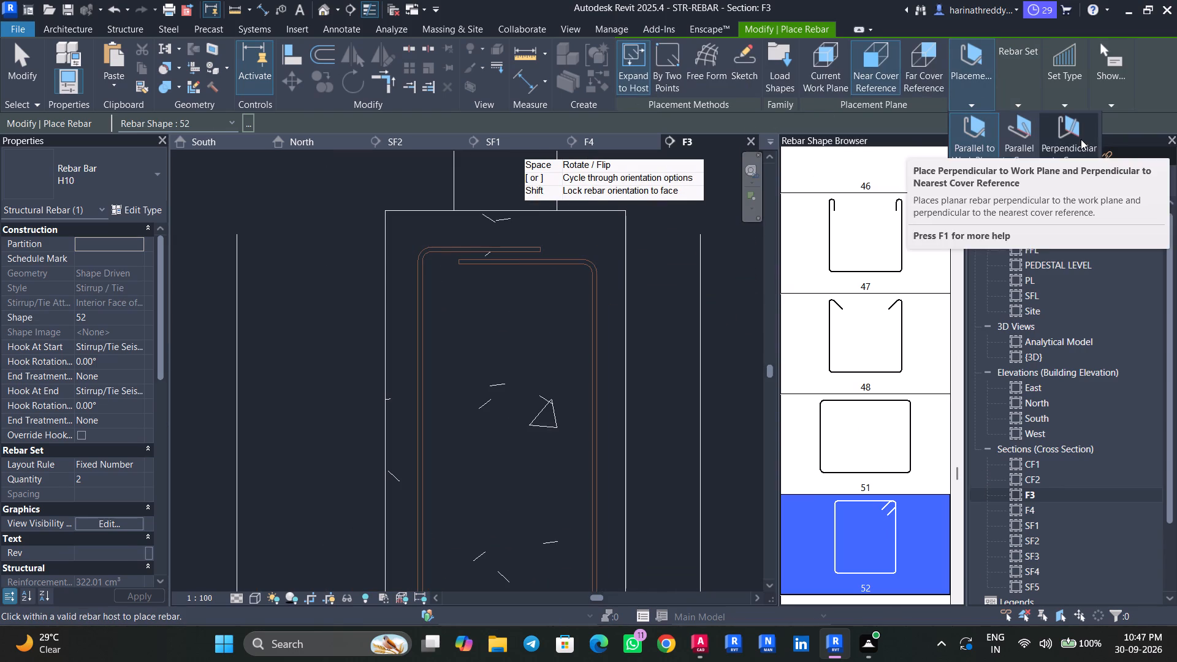
pyautogui.click(1081, 139)
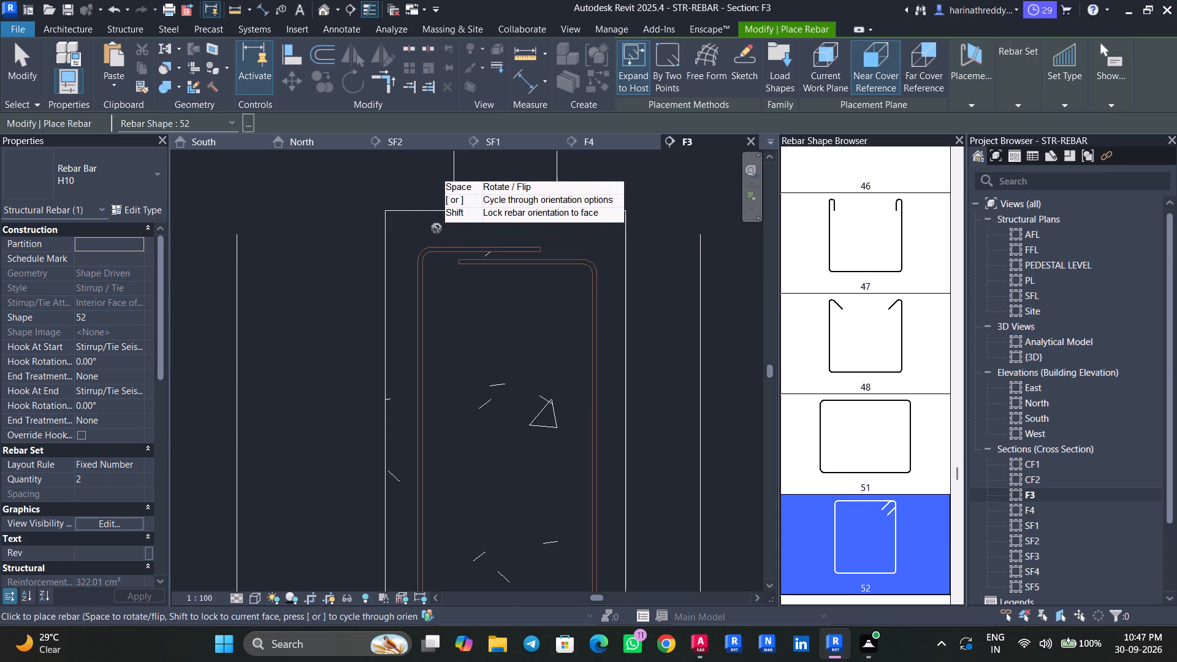
pyautogui.scroll(4, 446, 243)
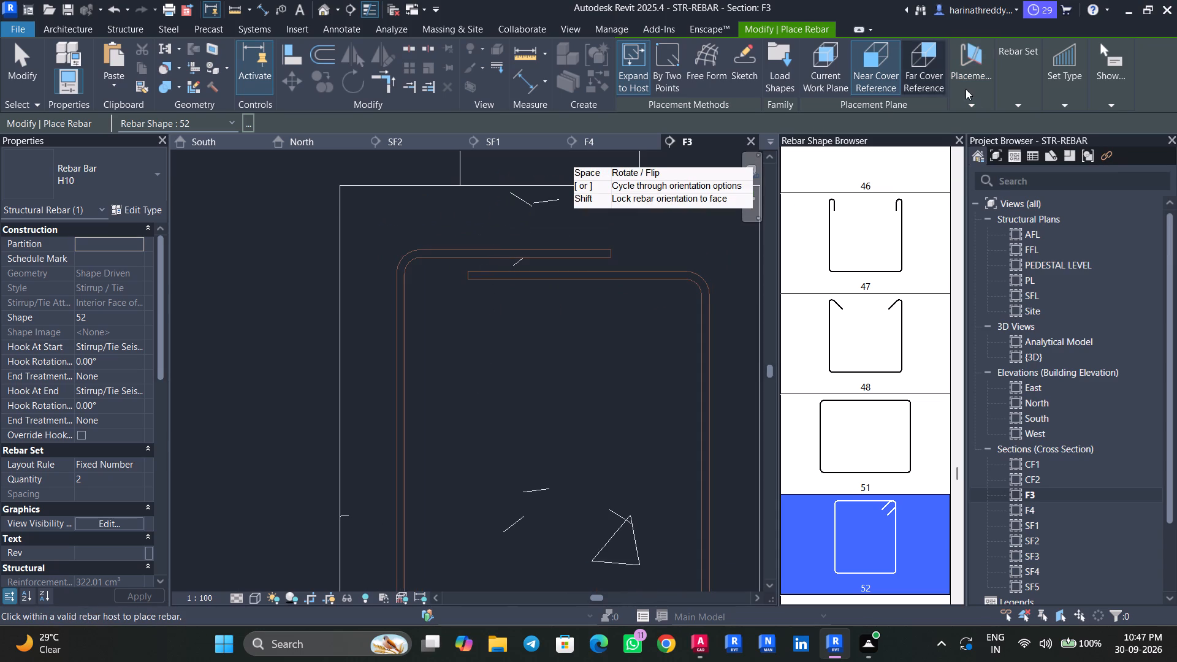
pyautogui.click(972, 99)
pyautogui.click(1029, 139)
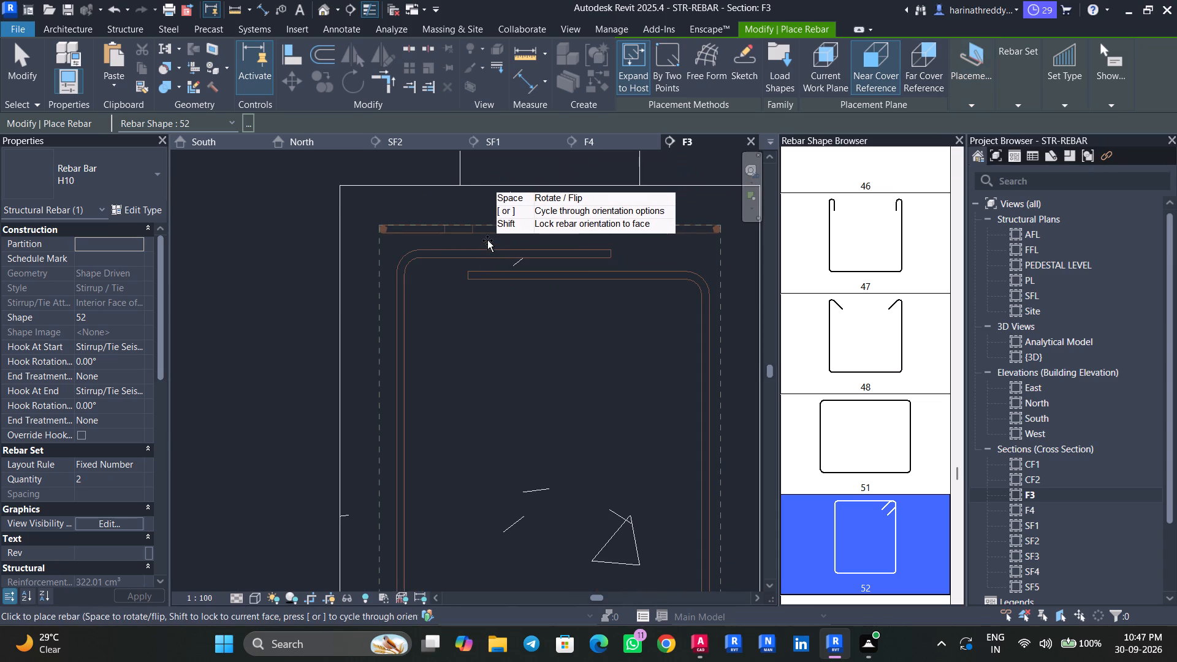
pyautogui.click(94, 181)
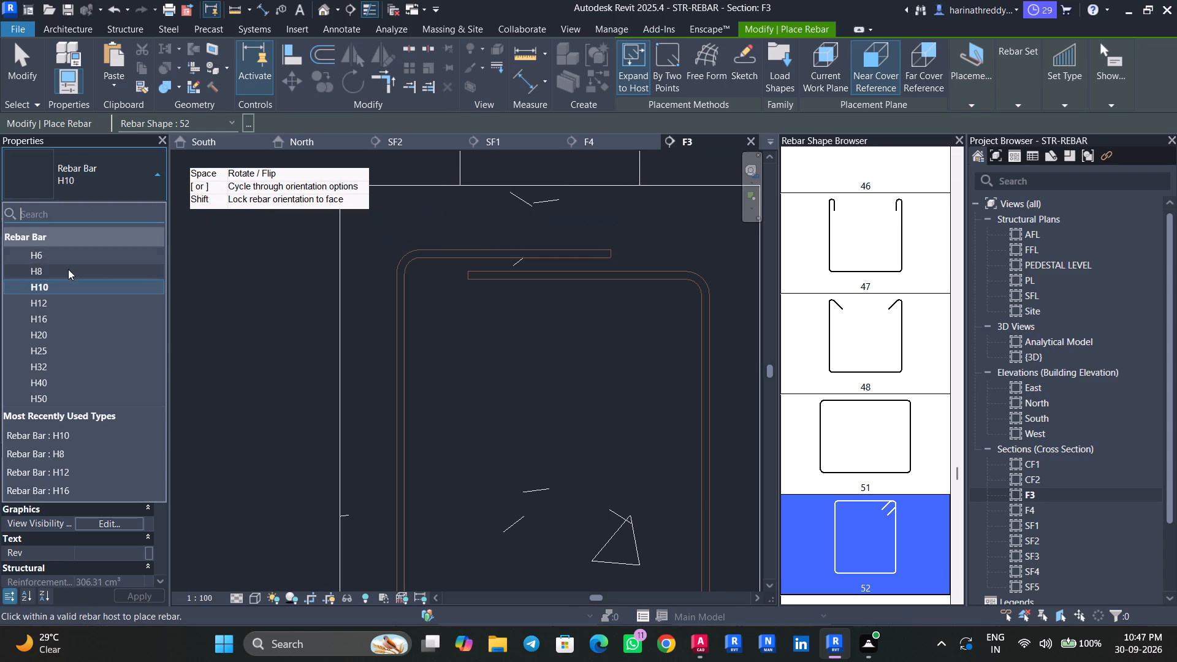
pyautogui.click(67, 270)
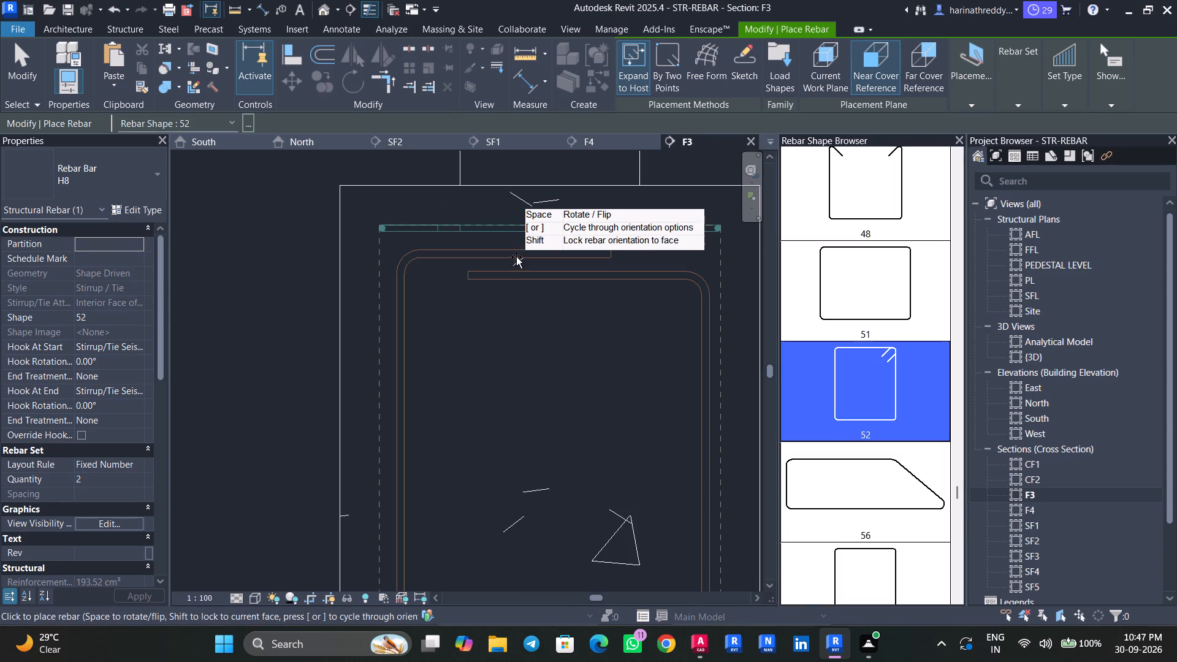
# Consult the footing details in AutoCAD, return to Revit and place the H8 stirrup across the top of the F3 pedestal.
pyautogui.click(691, 638)
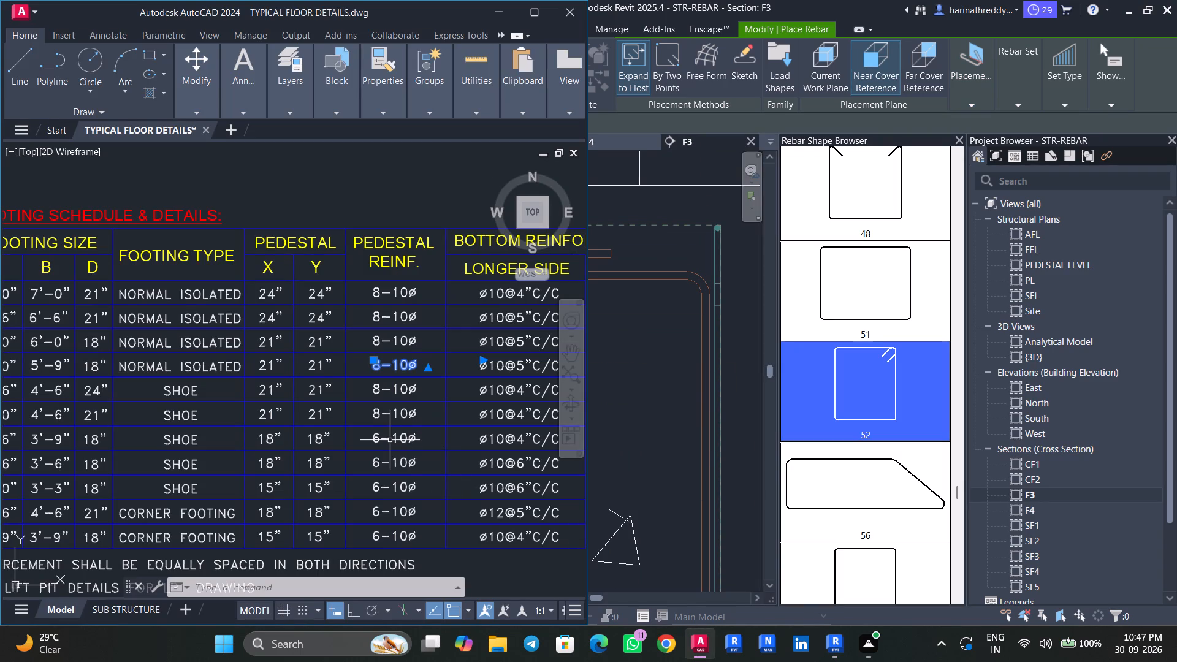
pyautogui.scroll(-3, 390, 440)
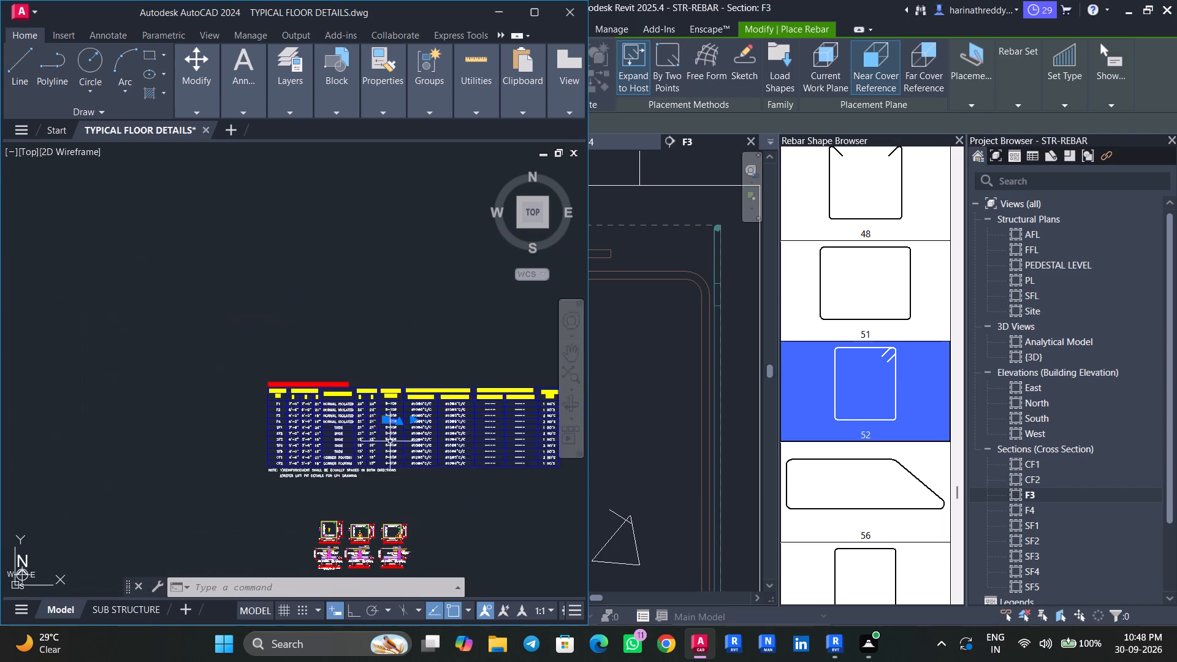
pyautogui.moveTo(390, 441); pyautogui.dragTo(416, 296, button='middle')
pyautogui.scroll(6, 362, 394)
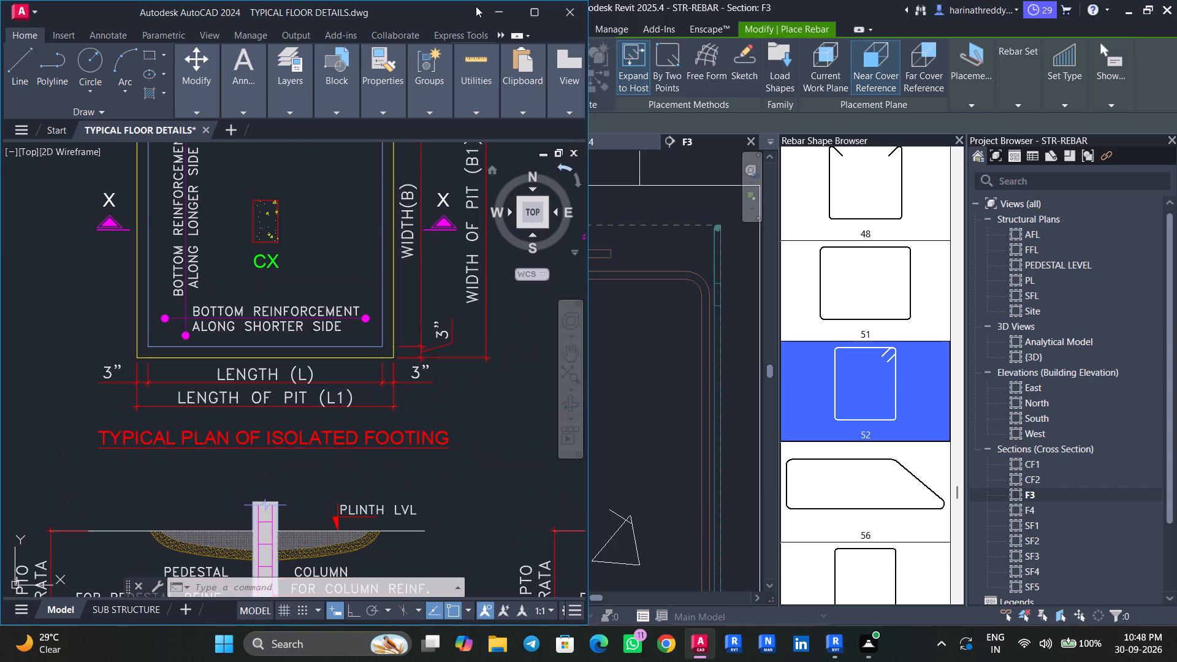
pyautogui.click(488, 12)
pyautogui.click(104, 177)
pyautogui.press('Escape')
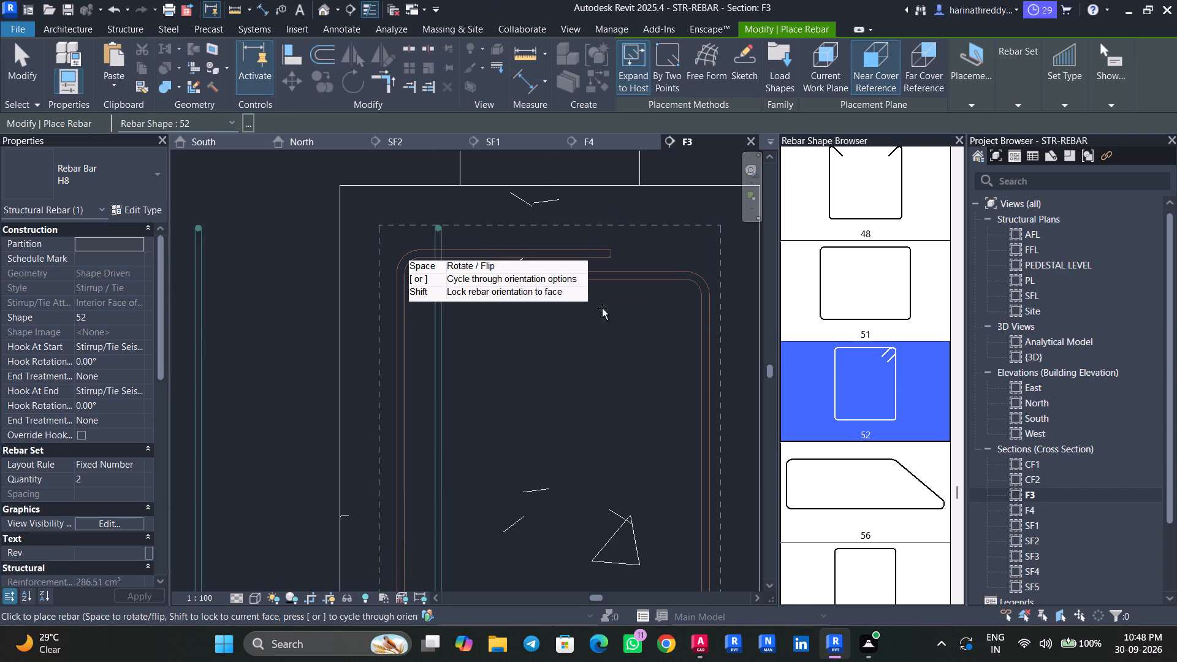
pyautogui.click(546, 226)
pyautogui.press('Escape')
pyautogui.press('Escape')
pyautogui.press('Escape')
# Set the pedestal stirrup's layout rule to Maximum Spacing with a spacing of 8".
pyautogui.click(545, 227)
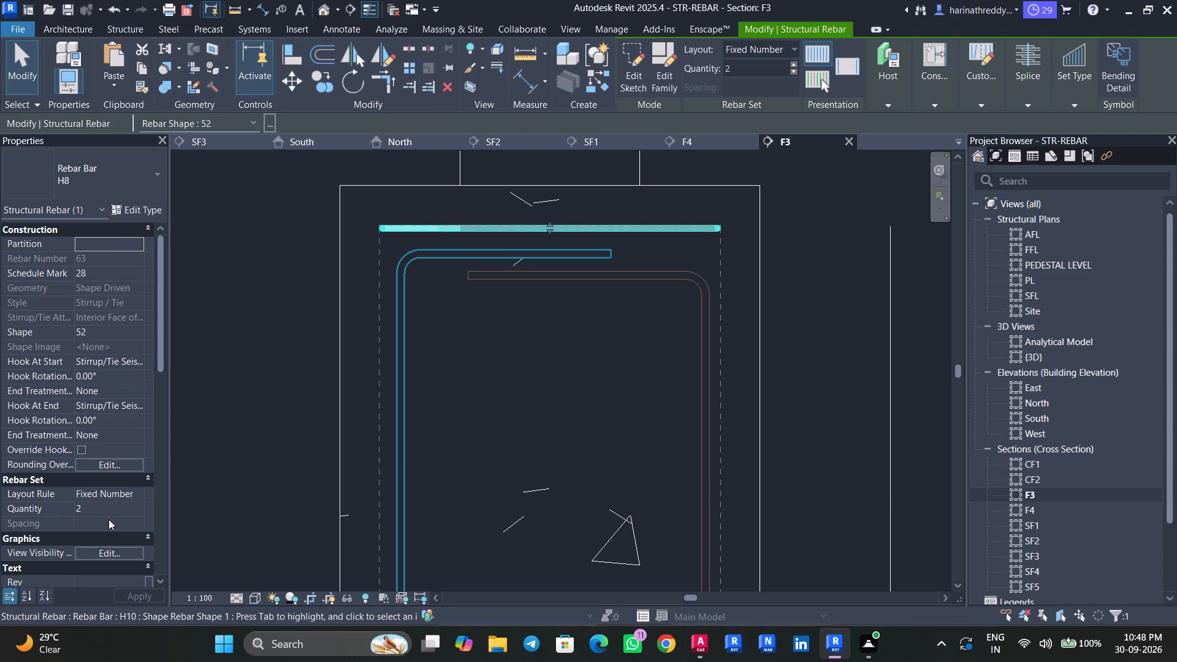
pyautogui.click(144, 498)
pyautogui.click(140, 492)
pyautogui.click(104, 533)
pyautogui.click(112, 509)
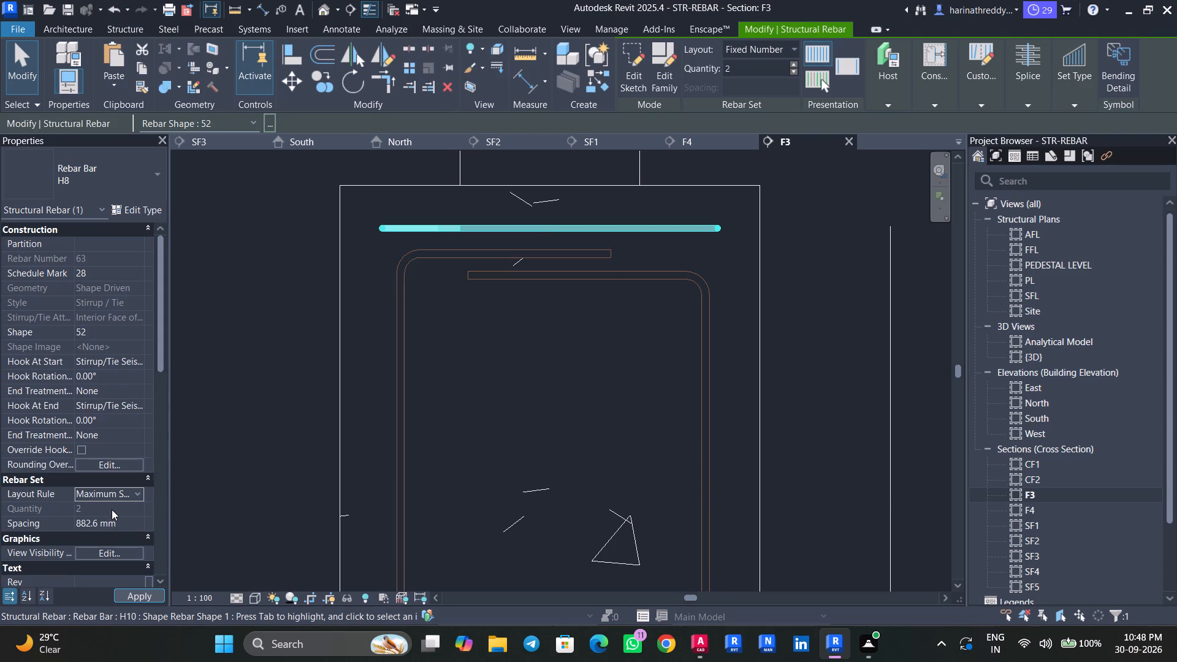
pyautogui.click(139, 492)
pyautogui.press('Escape')
pyautogui.click(133, 526)
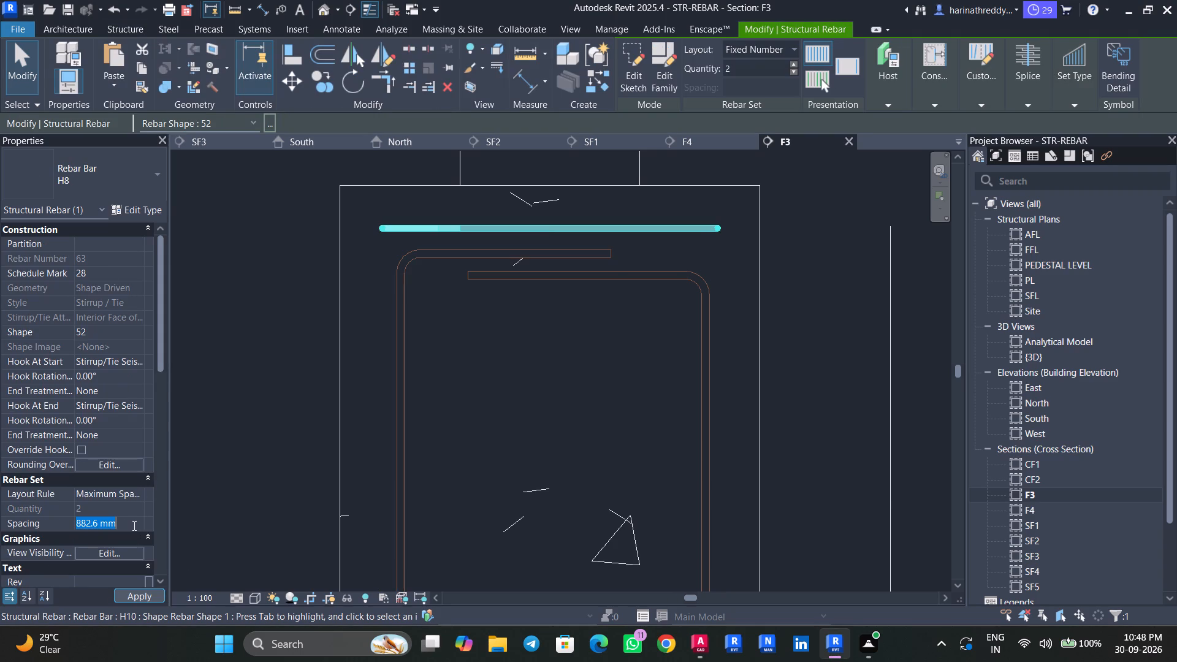
pyautogui.write('8"')
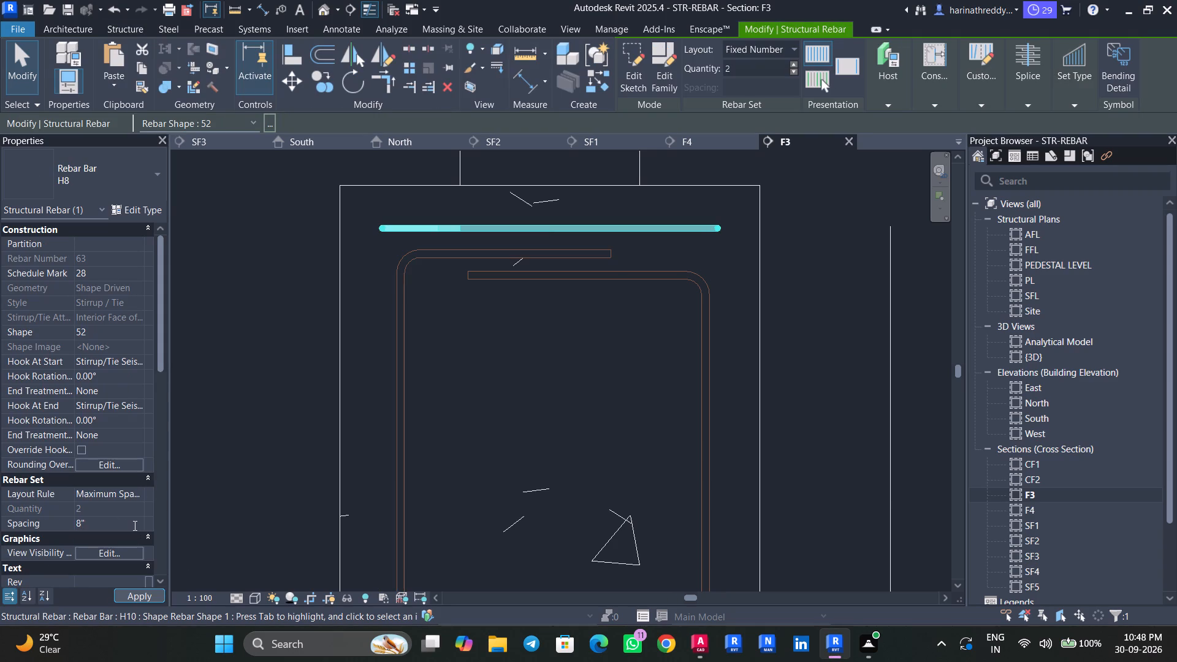
pyautogui.press('Return')
# Extend the stirrup set's lower end into the footing, just above the outward bottom legs of the vertical bars.
pyautogui.scroll(-2, 492, 349)
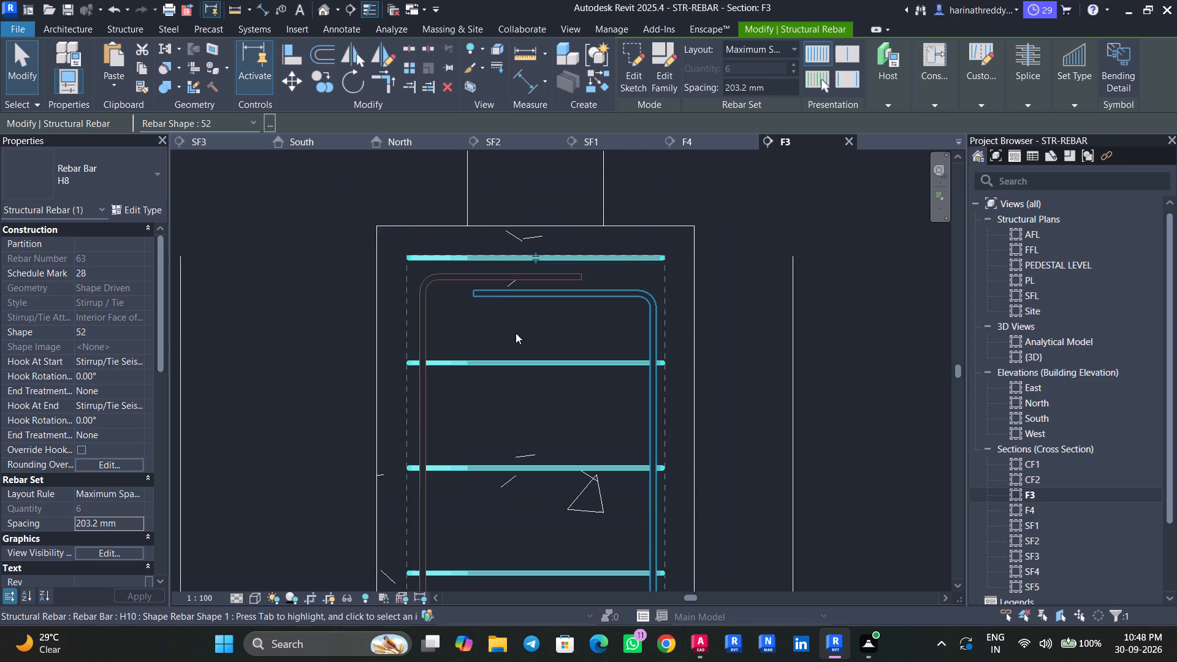
pyautogui.moveTo(508, 324); pyautogui.dragTo(487, 262, button='middle')
pyautogui.scroll(-7, 487, 261)
pyautogui.scroll(3, 498, 455)
pyautogui.moveTo(497, 452); pyautogui.dragTo(467, 341, button='middle')
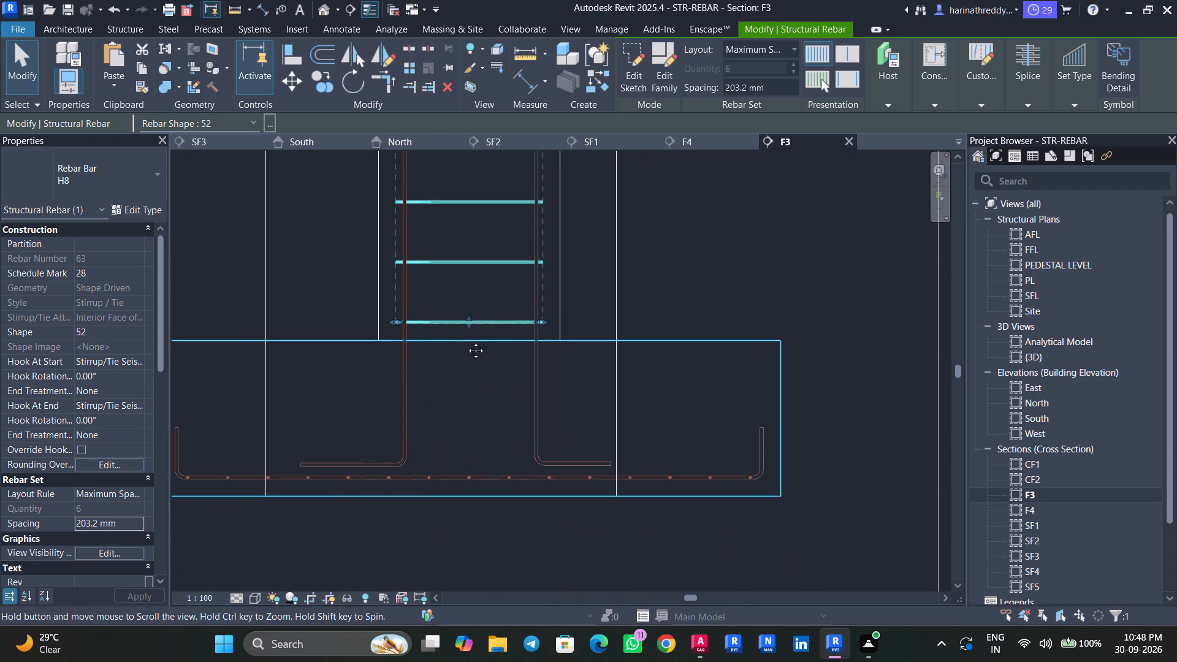
pyautogui.moveTo(467, 341); pyautogui.dragTo(466, 337, button='middle')
pyautogui.scroll(3, 466, 337)
pyautogui.moveTo(466, 300); pyautogui.dragTo(469, 488)
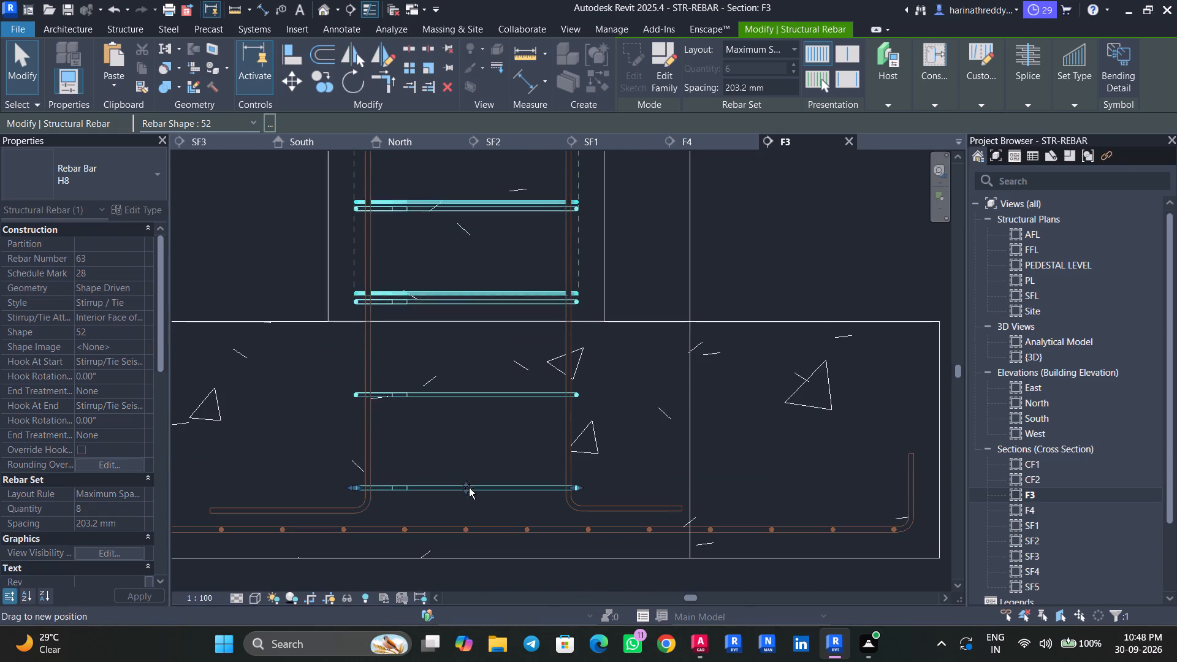
pyautogui.moveTo(469, 488); pyautogui.dragTo(469, 486)
pyautogui.press('Escape')
# Lower the stirrup set's upper end to just below the horizontal top legs of the vertical bars.
pyautogui.scroll(1, 461, 422)
pyautogui.scroll(-6, 461, 422)
pyautogui.moveTo(457, 272); pyautogui.dragTo(448, 479, button='middle')
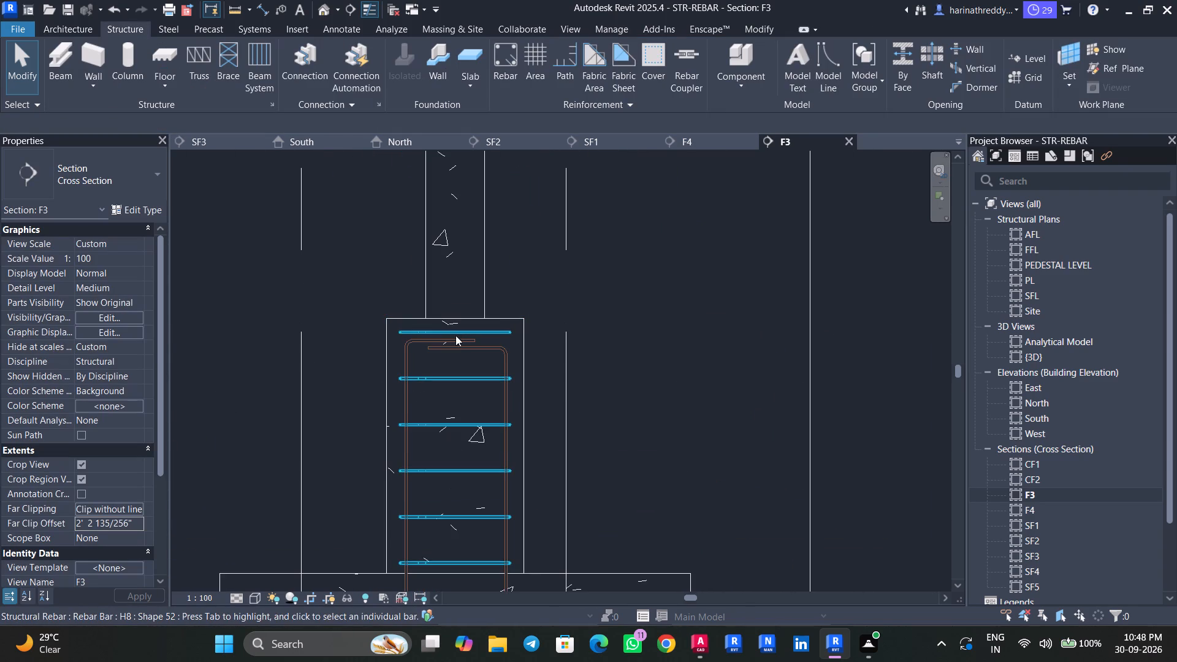
pyautogui.click(457, 331)
pyautogui.scroll(8, 457, 331)
pyautogui.moveTo(456, 339); pyautogui.dragTo(452, 394)
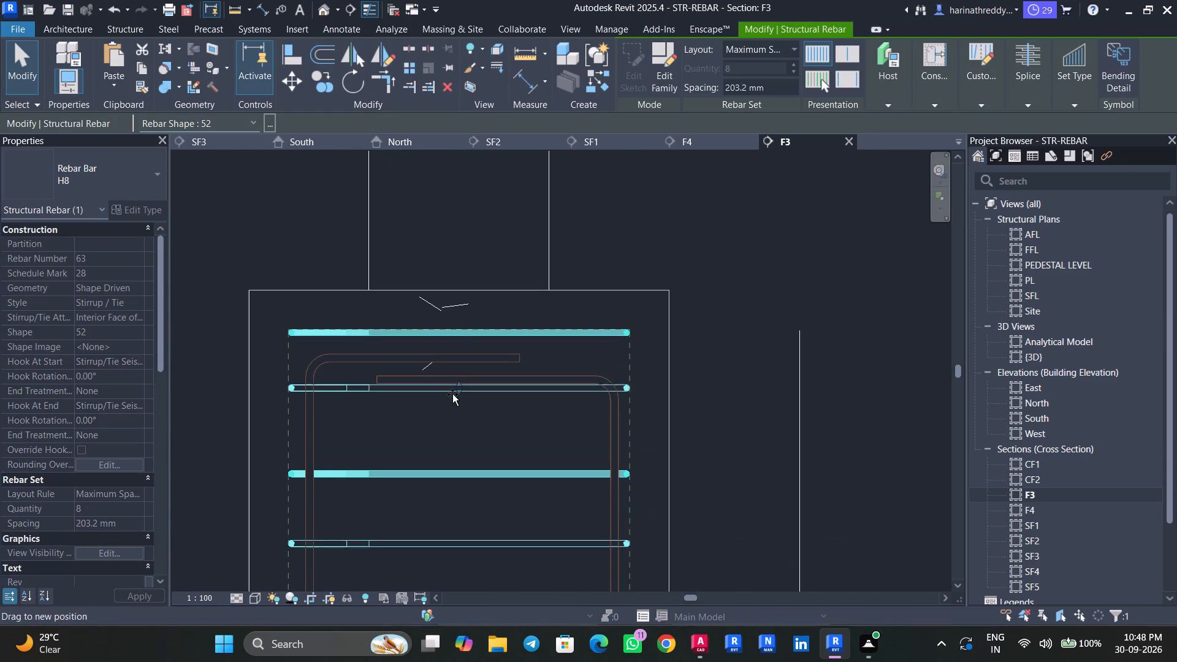
pyautogui.moveTo(452, 394); pyautogui.dragTo(449, 394)
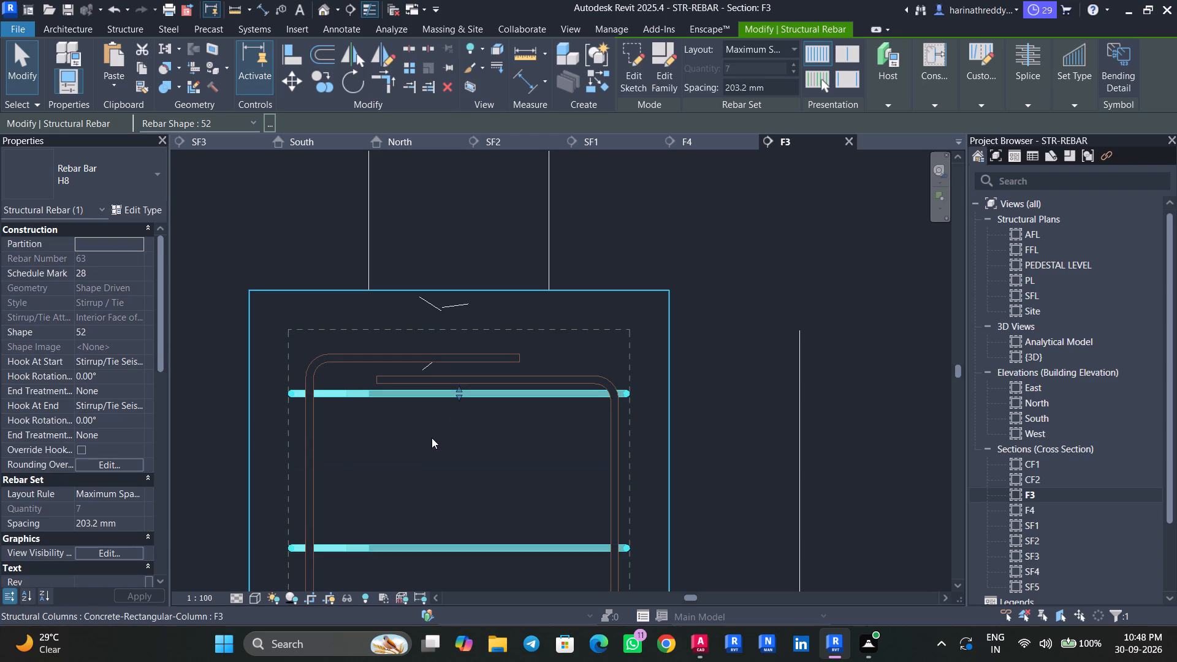
# Select all instances of the H8 stirrup bars and make them unobscured in the {3D} view.
pyautogui.write('SA')
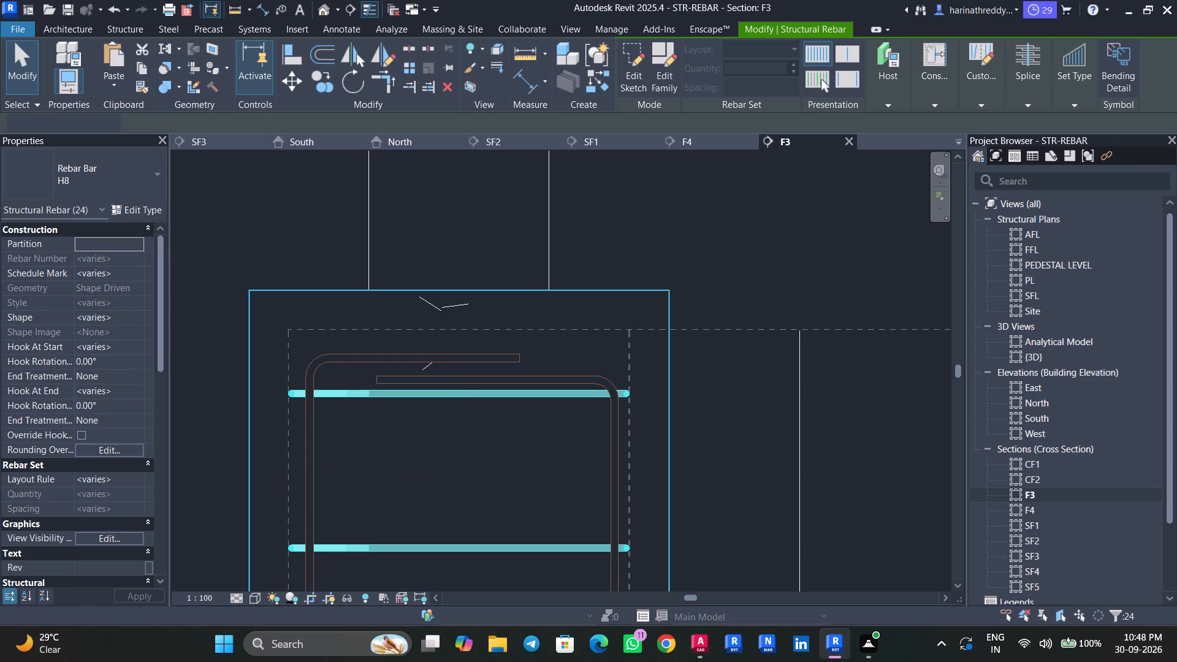
pyautogui.click(100, 541)
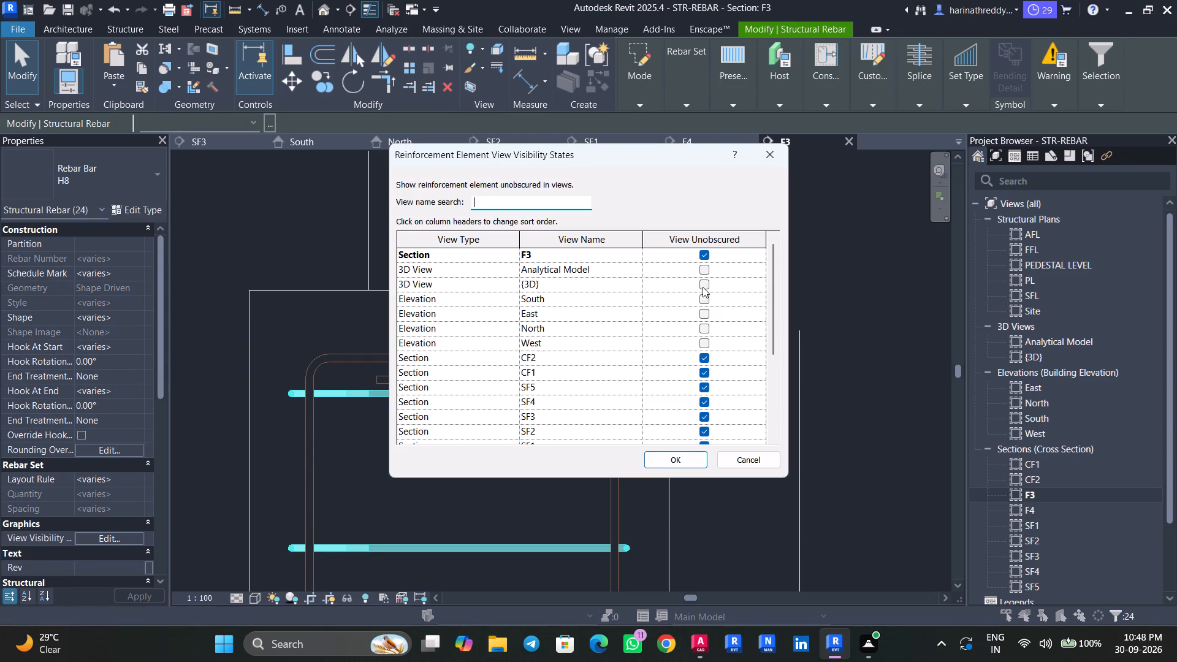
pyautogui.click(703, 287)
pyautogui.click(673, 459)
pyautogui.press('Escape')
pyautogui.press('Escape')
pyautogui.press('Escape')
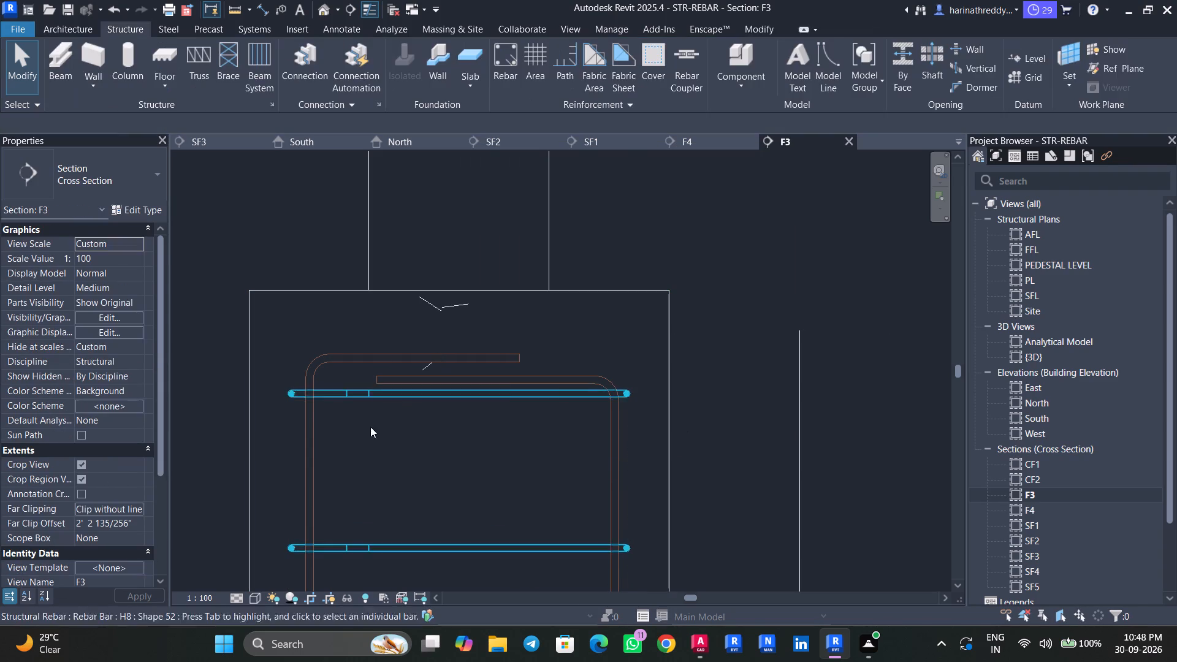
# Nudge the left H10 vertical bar set outward, closer to the stirrup's left side in the F3 pedestal.
pyautogui.click(307, 454)
pyautogui.scroll(4, 307, 454)
pyautogui.scroll(-2, 307, 454)
pyautogui.moveTo(310, 453); pyautogui.dragTo(336, 375, button='middle')
pyautogui.press('Left')
pyautogui.press('Left')
pyautogui.press('Left')
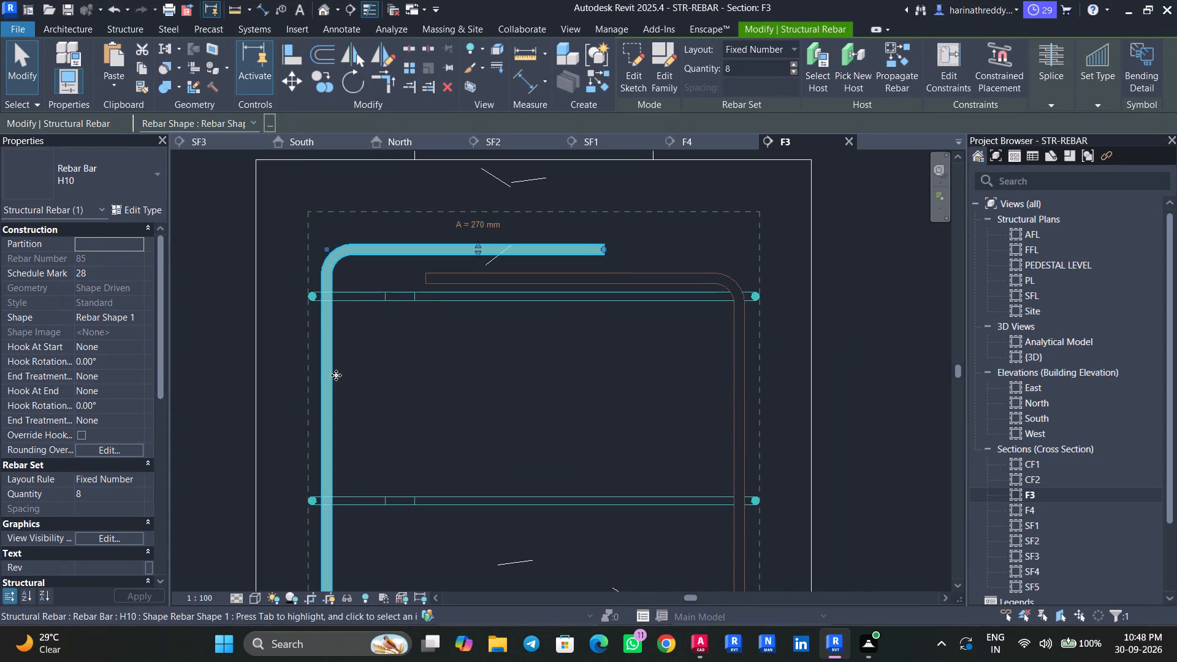
pyautogui.press('Left')
pyautogui.press('Escape')
pyautogui.press('Escape')
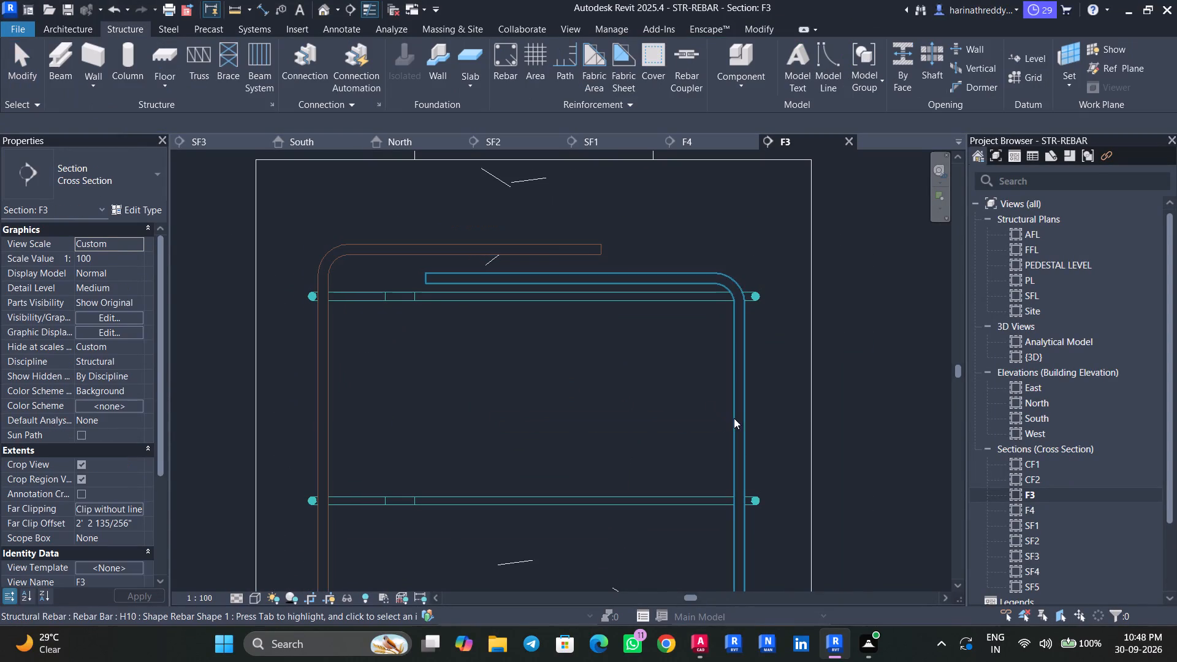
# Nudge the right H10 vertical bar set outward, closer to the stirrup's right side in the F3 pedestal.
pyautogui.click(734, 418)
pyautogui.press('Right')
pyautogui.press('Right')
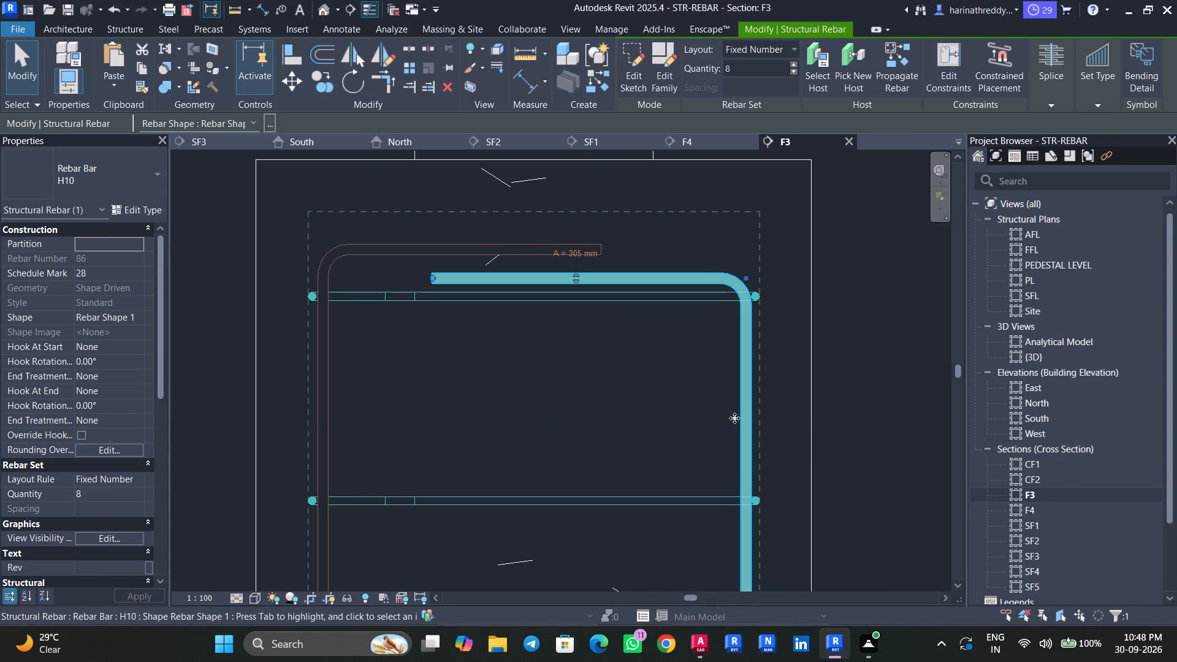
pyautogui.press('Escape')
pyautogui.press('Escape')
# Raise the horizontal top leg of the right H10 vertical bar set toward the left set's top leg.
pyautogui.click(536, 248)
pyautogui.scroll(8, 538, 247)
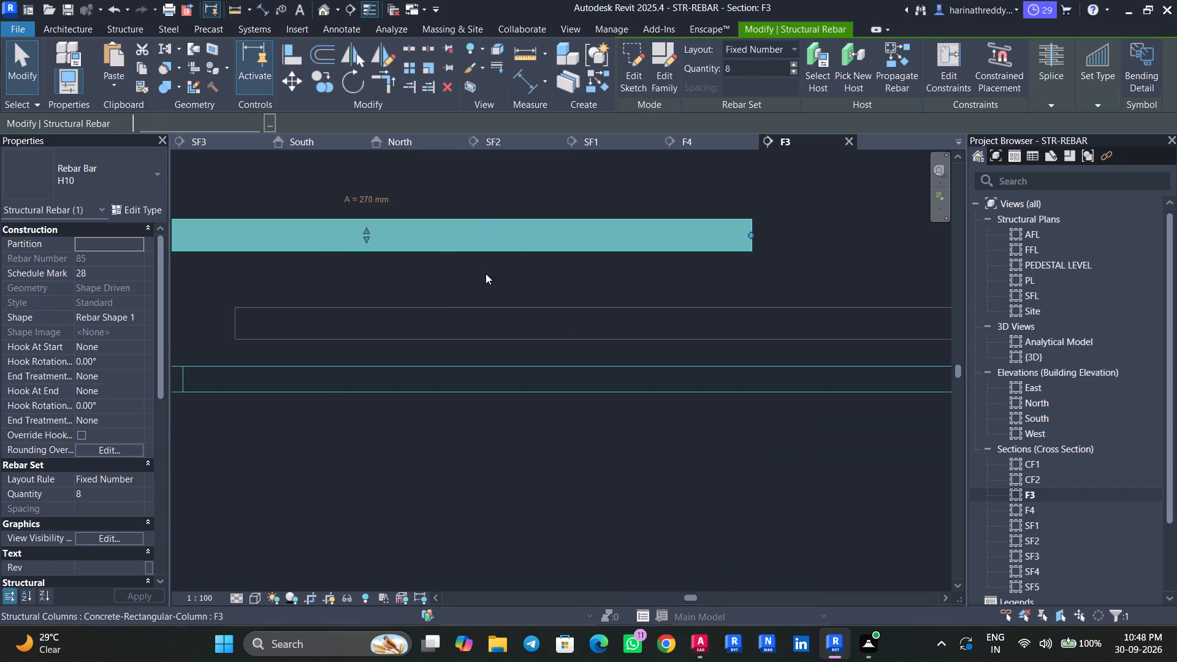
pyautogui.press('Escape')
pyautogui.click(444, 303)
pyautogui.scroll(-5, 444, 303)
pyautogui.scroll(1, 444, 303)
pyautogui.press('Escape')
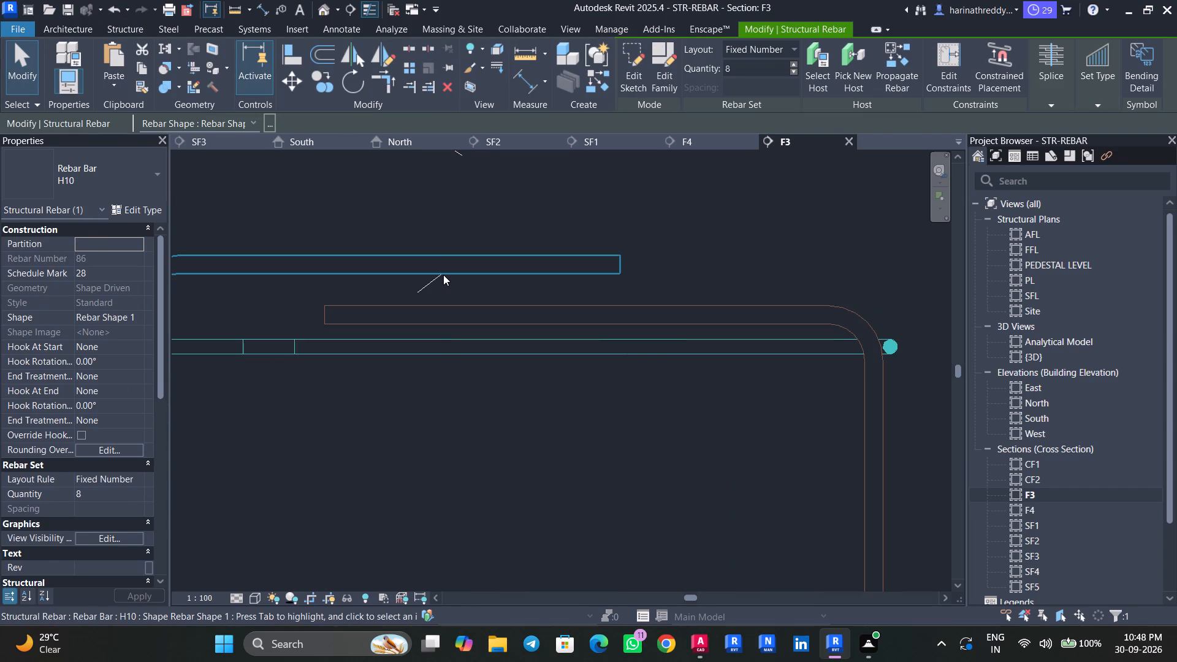
pyautogui.click(440, 299)
pyautogui.press('Escape')
pyautogui.click(461, 311)
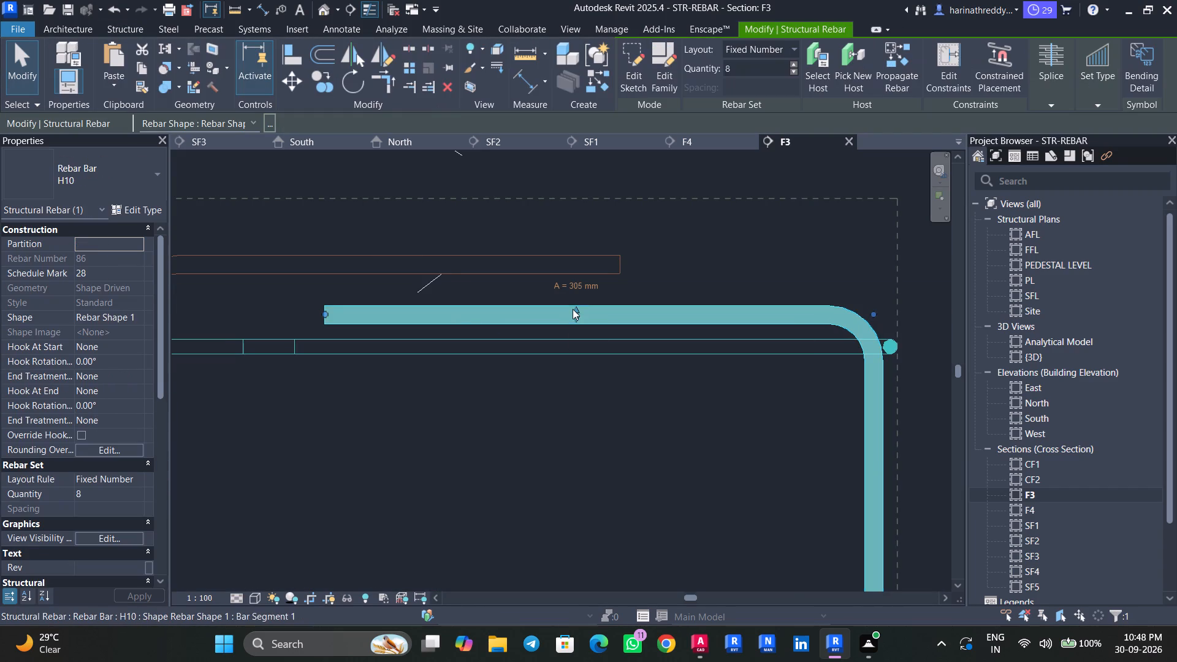
pyautogui.moveTo(573, 309); pyautogui.dragTo(574, 292)
pyautogui.press('Escape')
pyautogui.press('Escape')
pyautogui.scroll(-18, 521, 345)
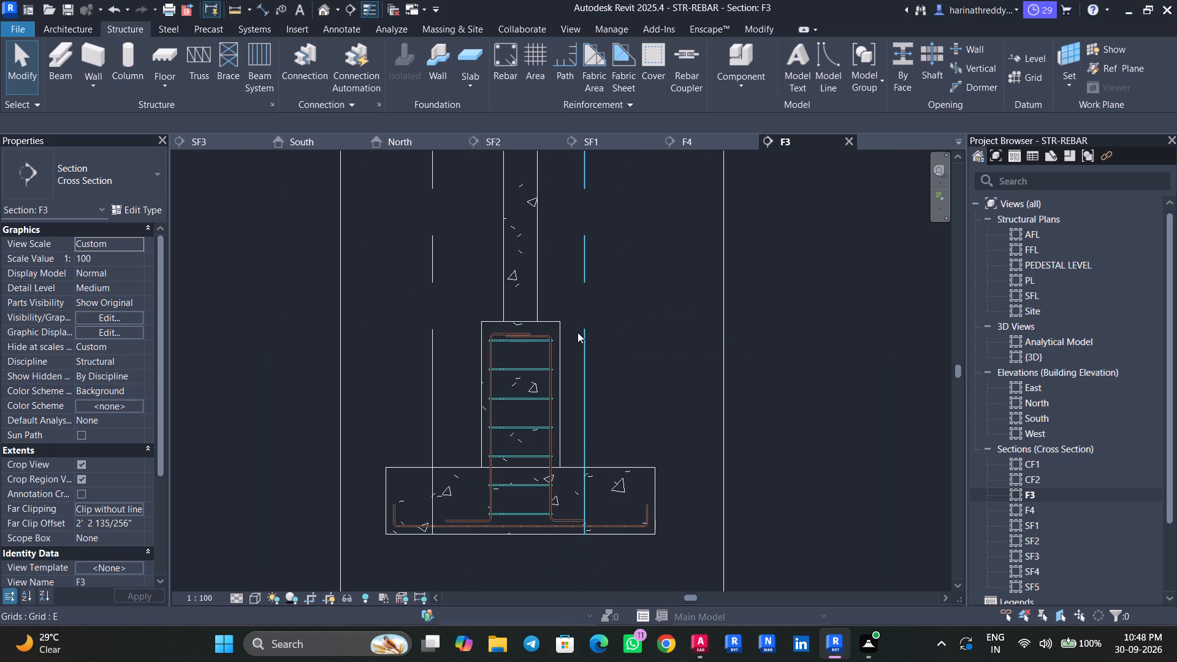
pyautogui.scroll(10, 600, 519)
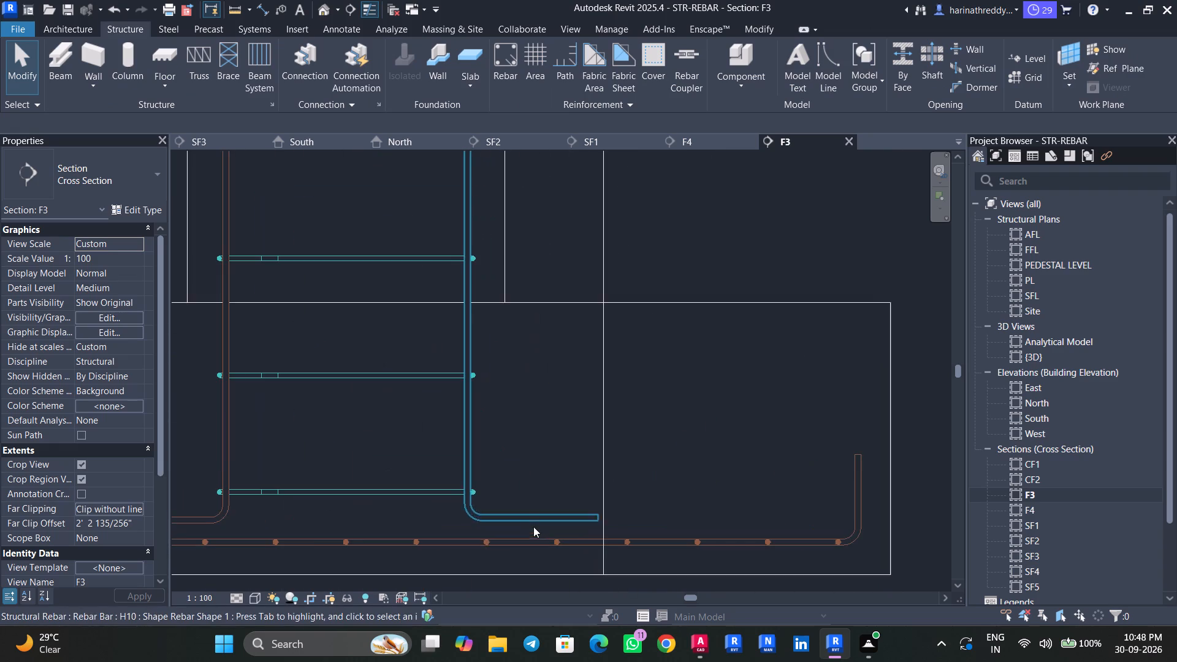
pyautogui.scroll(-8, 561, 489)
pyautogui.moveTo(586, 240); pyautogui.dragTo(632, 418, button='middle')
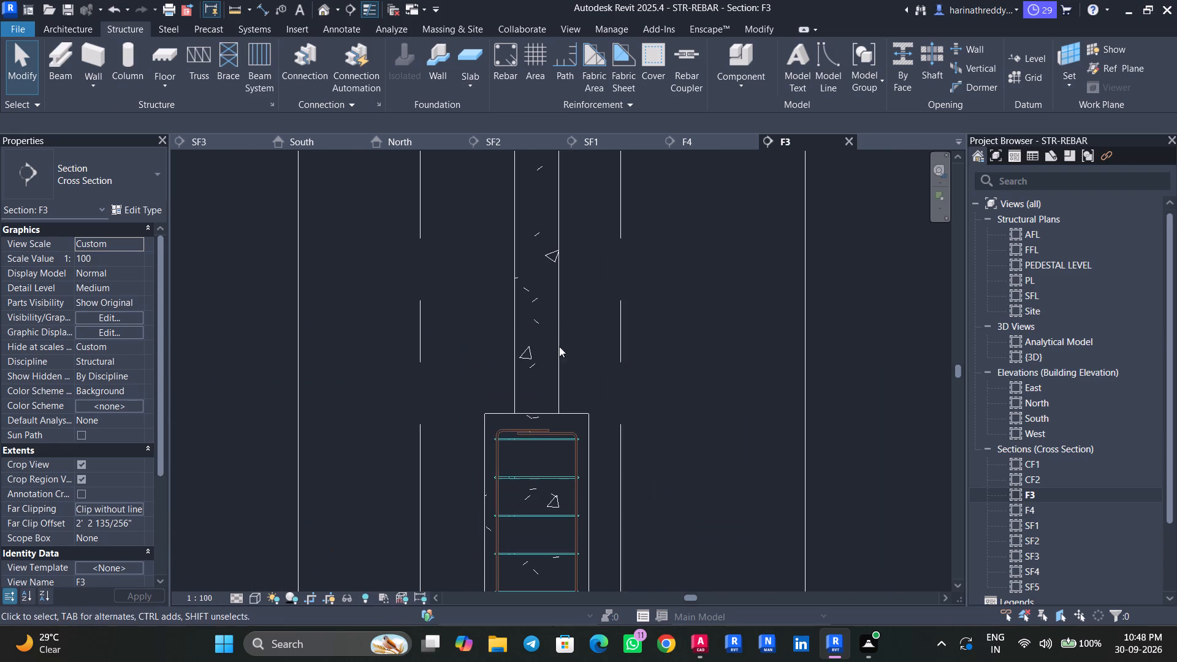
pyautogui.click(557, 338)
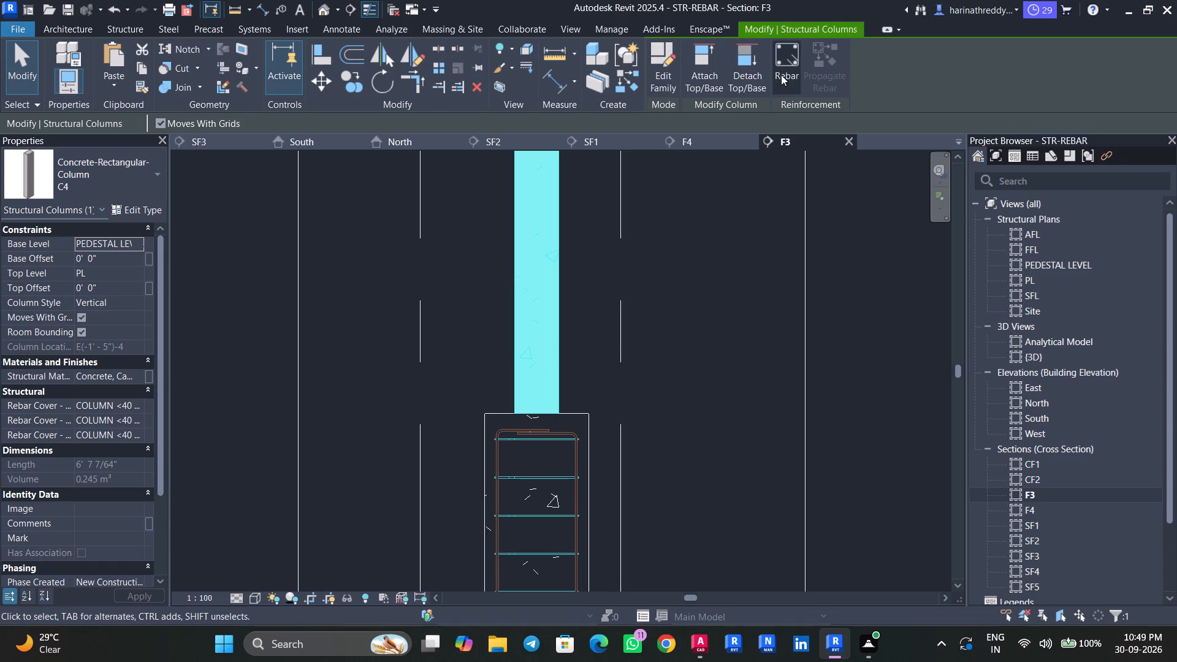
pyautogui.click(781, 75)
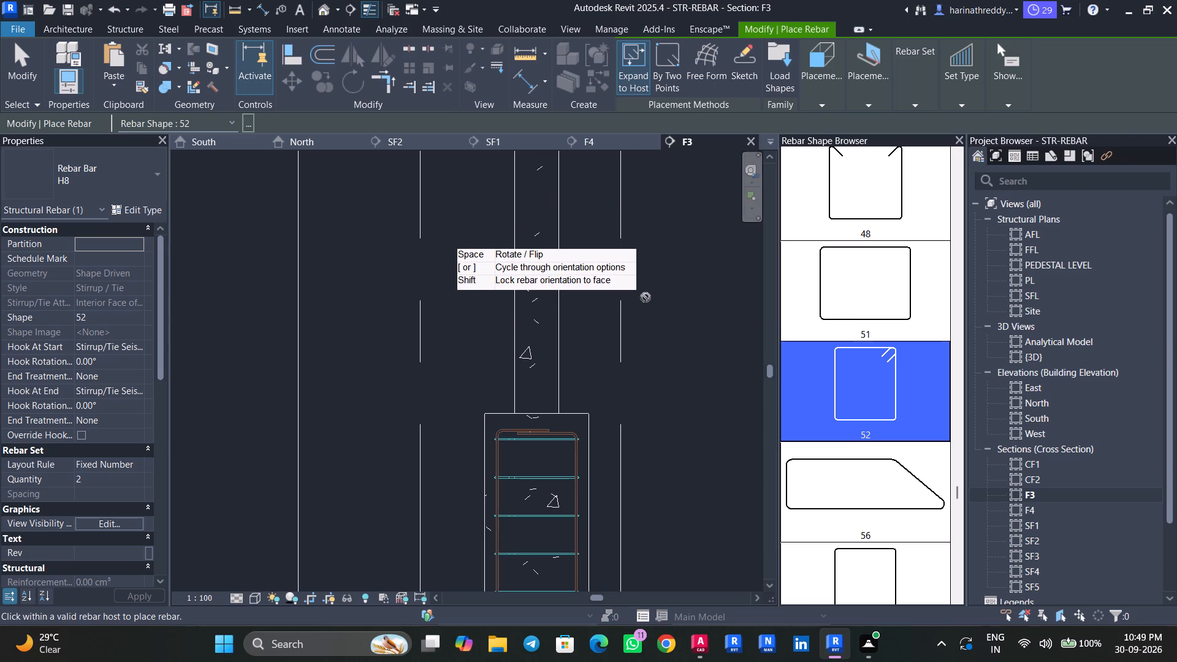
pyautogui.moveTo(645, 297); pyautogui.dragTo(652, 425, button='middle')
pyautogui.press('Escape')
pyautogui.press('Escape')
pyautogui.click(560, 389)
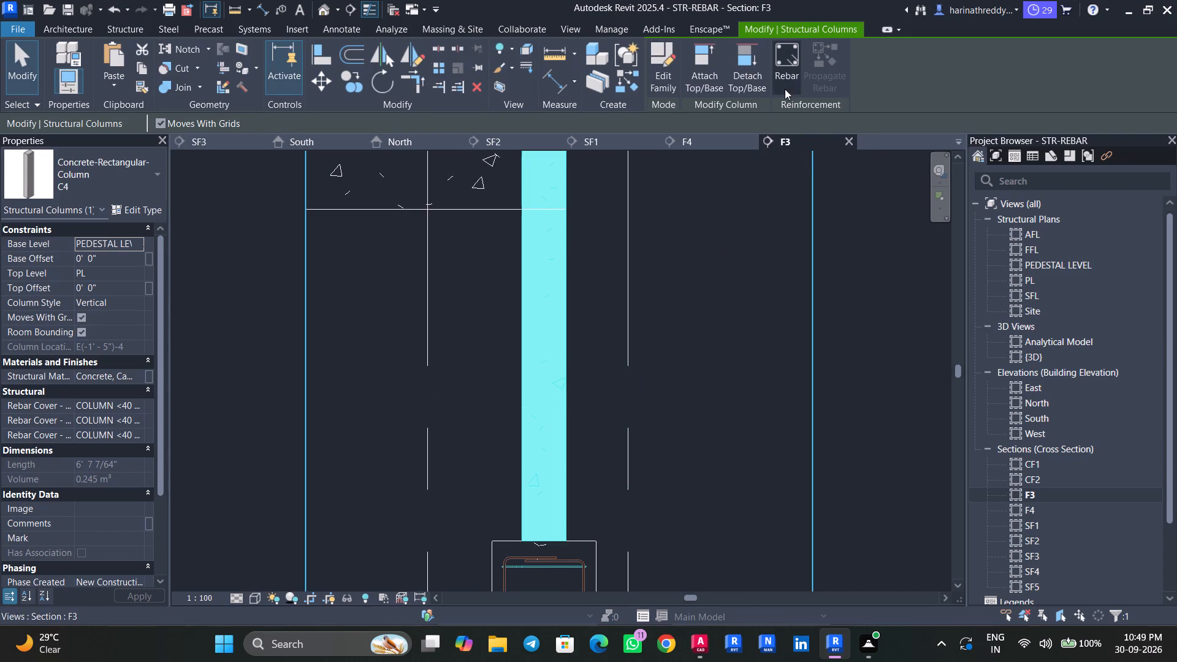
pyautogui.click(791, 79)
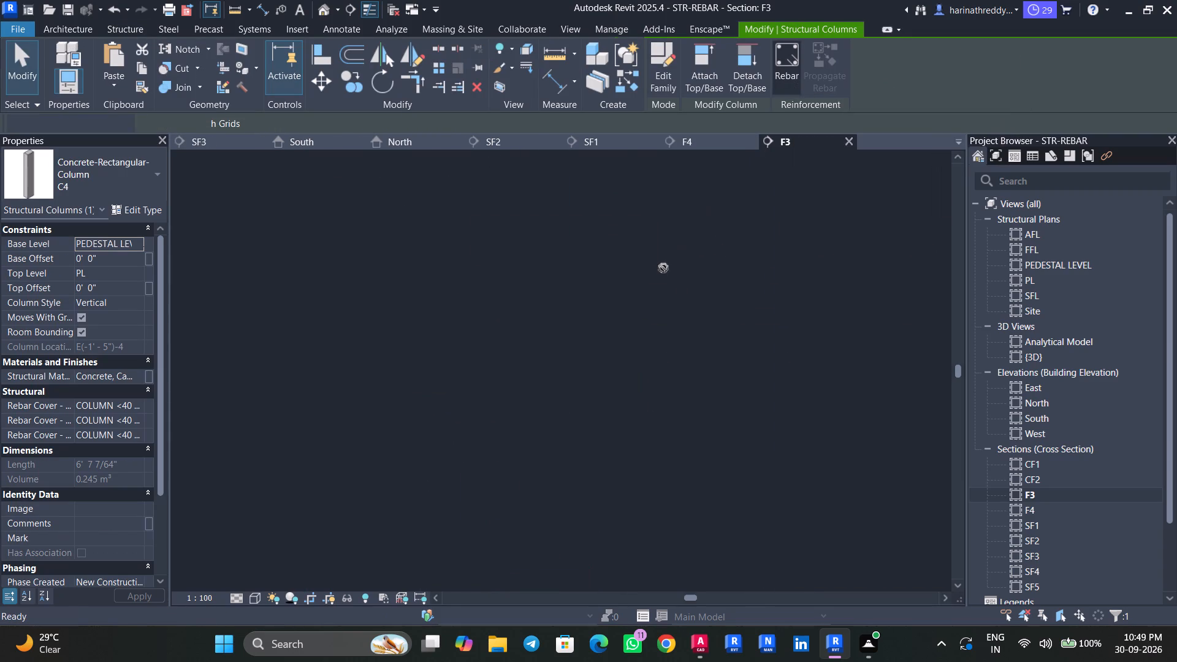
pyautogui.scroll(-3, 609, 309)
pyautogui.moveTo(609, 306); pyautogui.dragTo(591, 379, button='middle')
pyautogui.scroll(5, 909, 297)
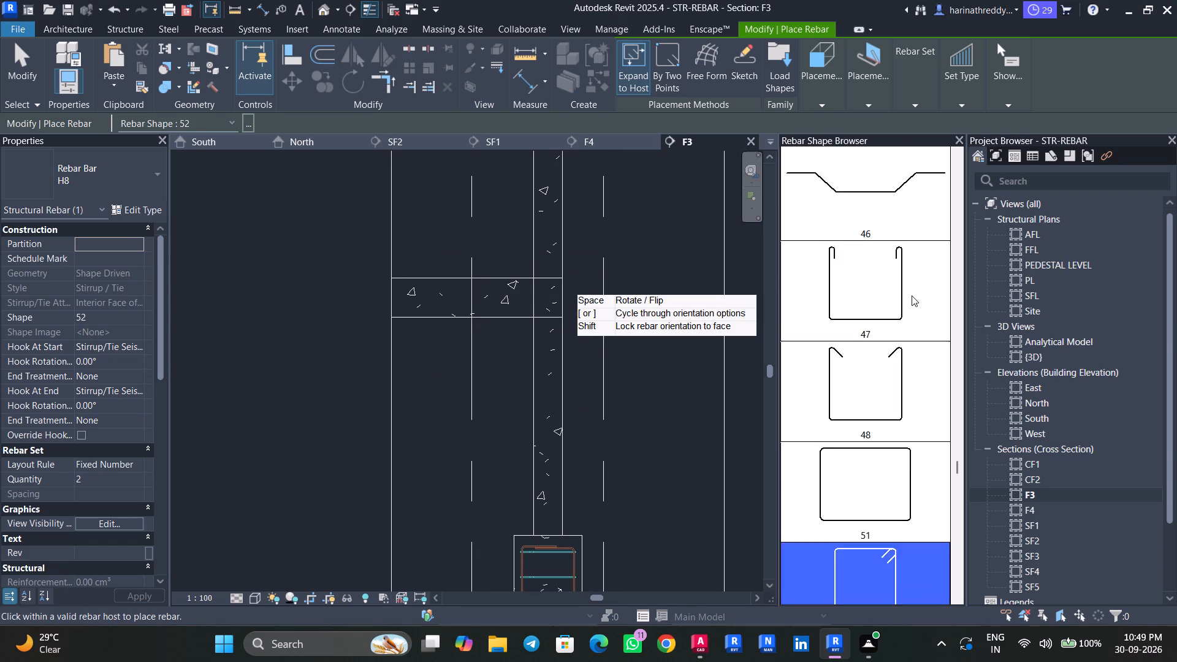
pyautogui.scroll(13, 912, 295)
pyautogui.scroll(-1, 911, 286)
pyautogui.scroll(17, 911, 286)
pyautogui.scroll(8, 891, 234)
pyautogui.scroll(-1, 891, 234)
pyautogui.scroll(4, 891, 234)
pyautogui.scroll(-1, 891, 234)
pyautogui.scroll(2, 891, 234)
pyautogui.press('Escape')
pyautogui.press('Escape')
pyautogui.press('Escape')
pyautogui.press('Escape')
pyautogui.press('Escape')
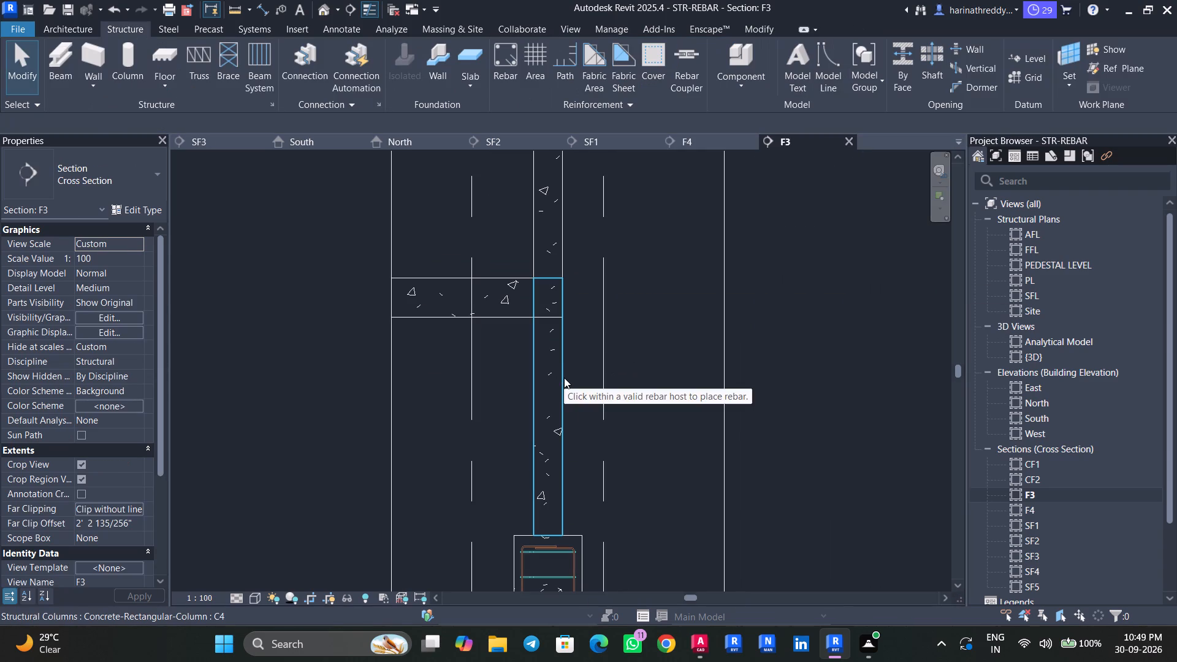
# Open the PEDESTAL LEVEL plan and start Rebar on the C4 column near grids 4 and E.
pyautogui.click(564, 378)
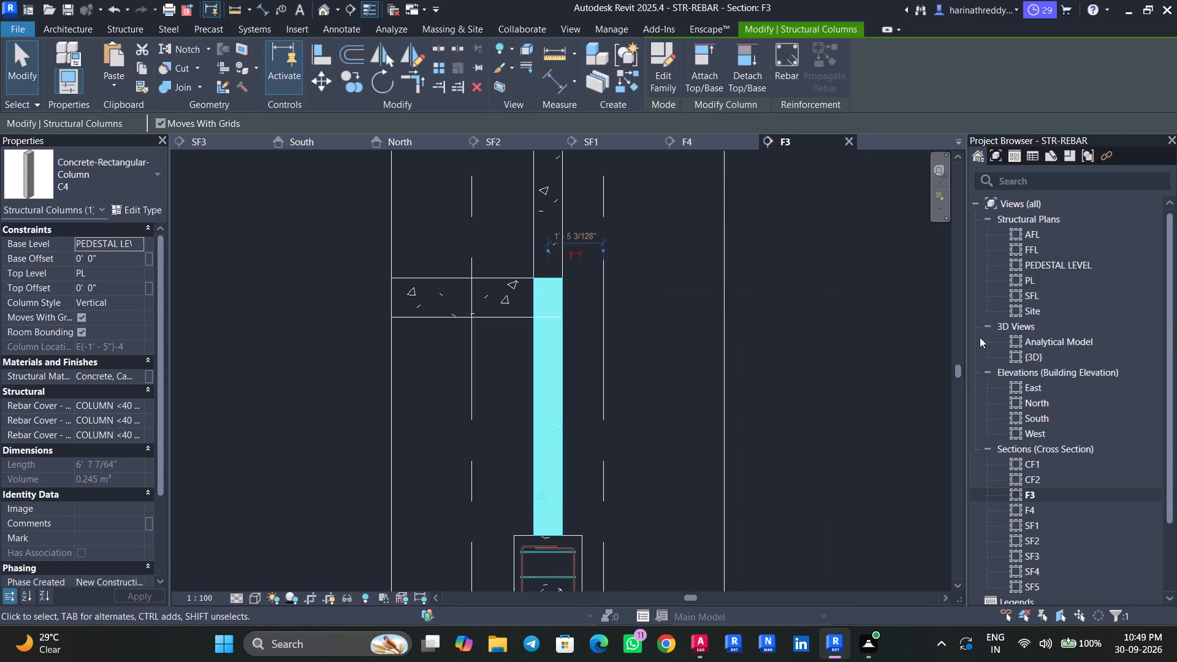
pyautogui.doubleClick(1056, 267)
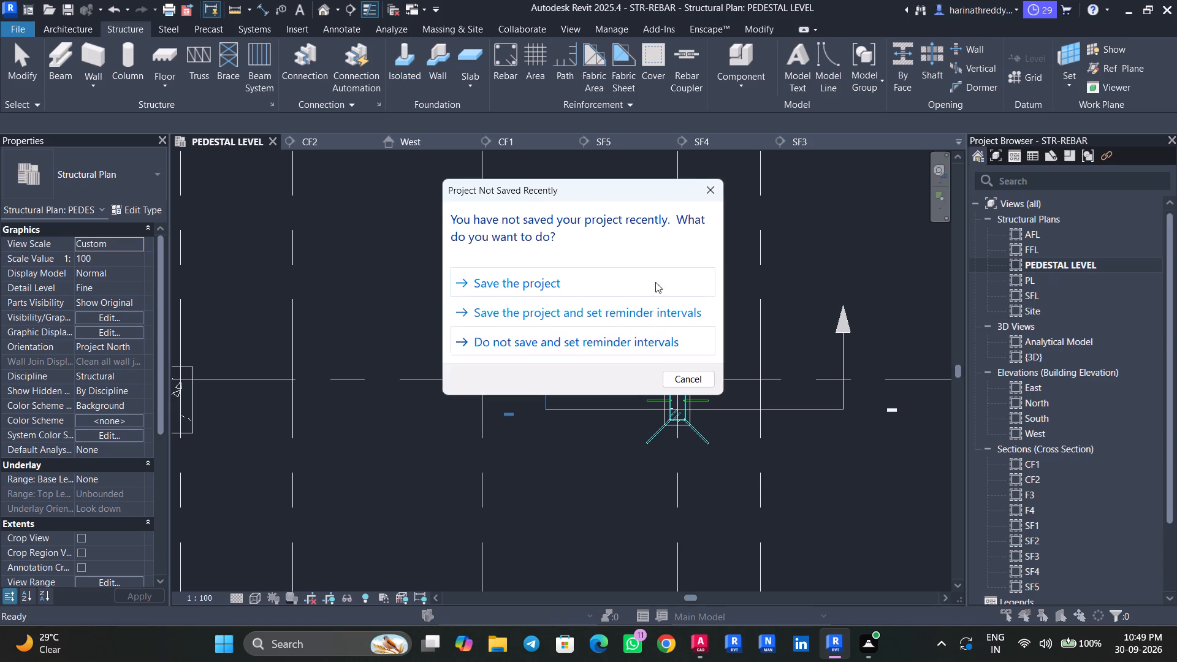
pyautogui.click(714, 190)
pyautogui.scroll(-10, 701, 441)
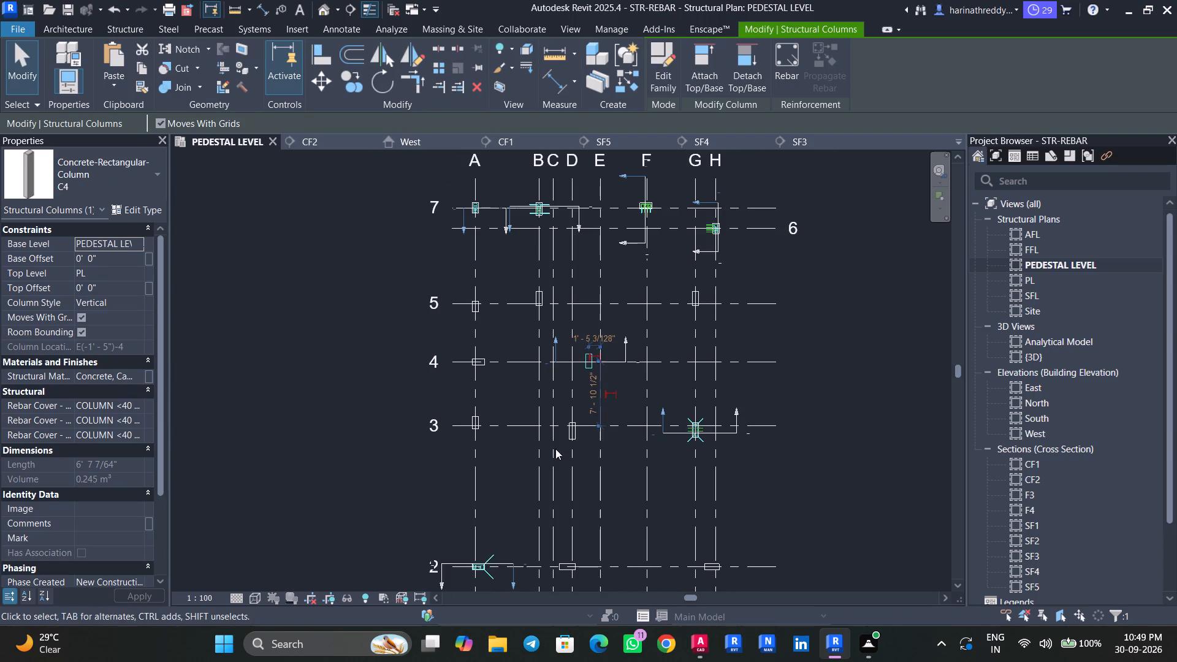
pyautogui.scroll(14, 573, 321)
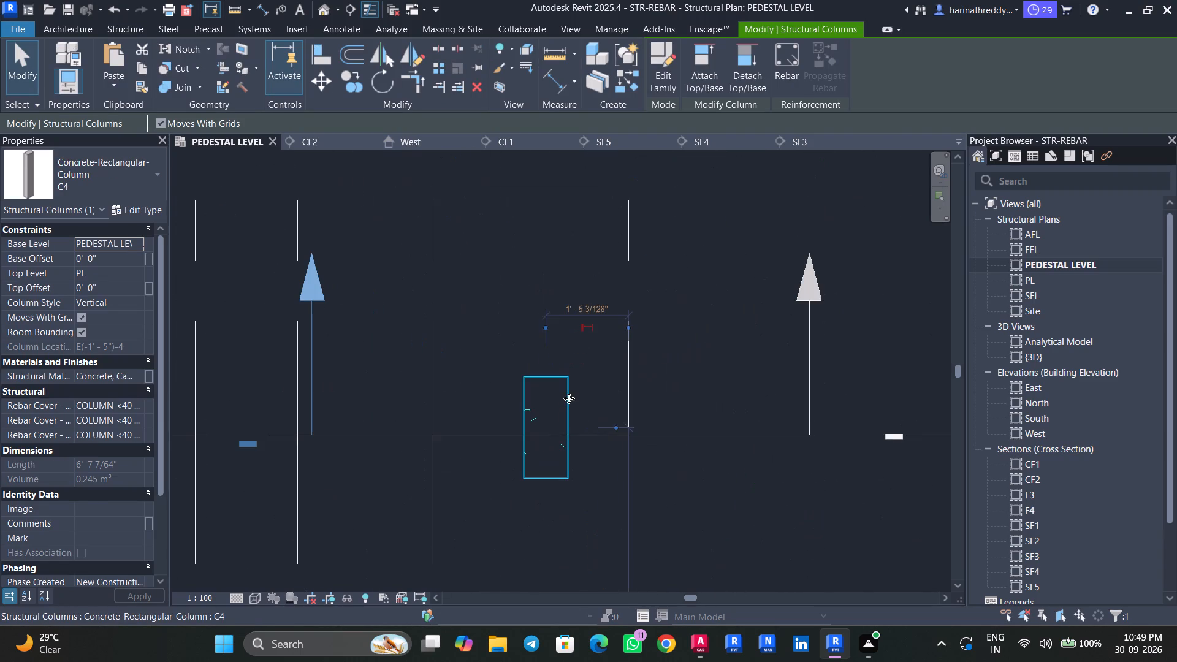
pyautogui.press('Escape')
pyautogui.click(569, 398)
pyautogui.scroll(6, 564, 407)
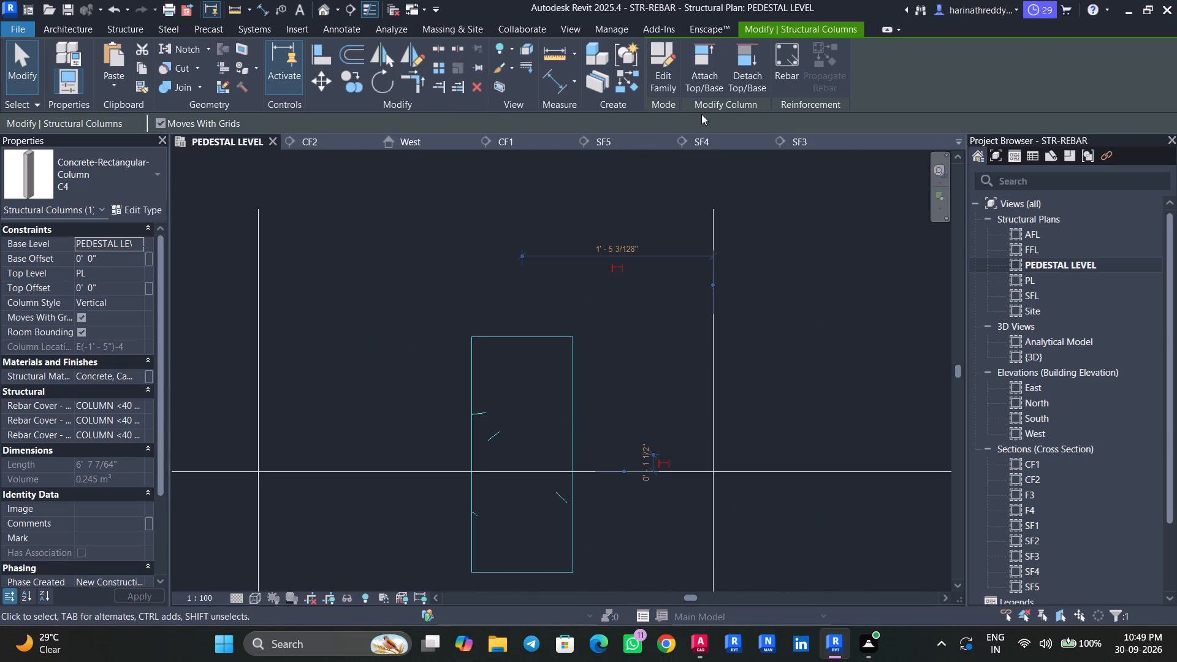
pyautogui.click(785, 80)
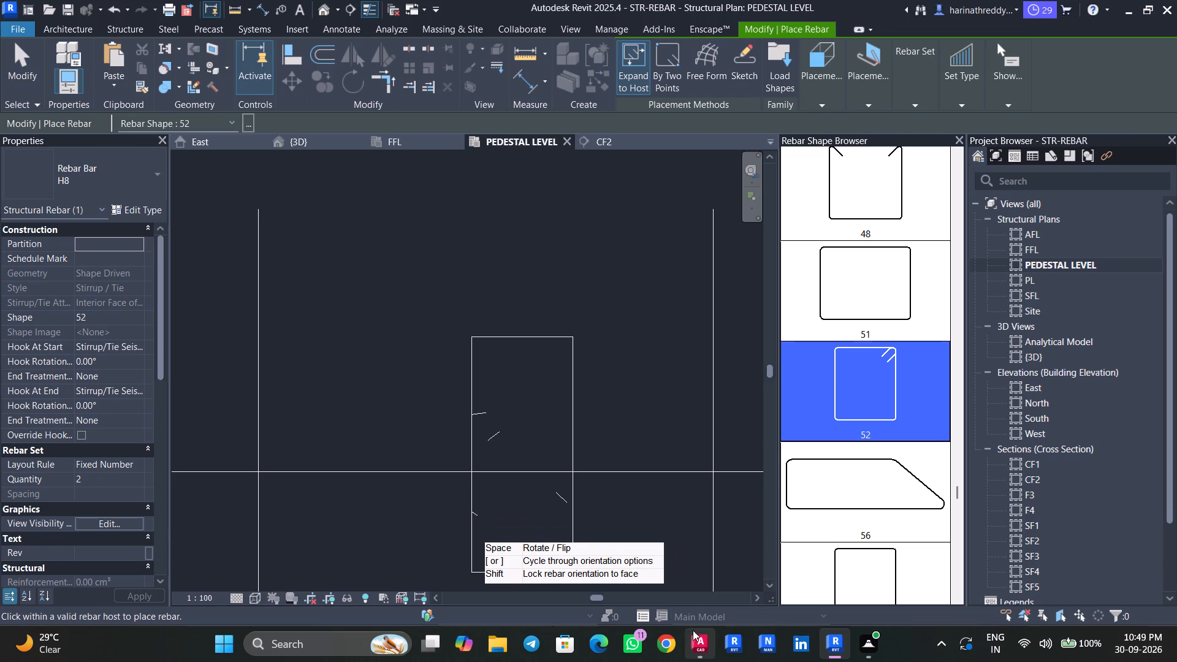
# Consult the AutoCAD column schedule for C4's vertical steel and stirrups from foundation to ground floor roof, and return to Revit.
pyautogui.click(694, 630)
pyautogui.scroll(-5, 294, 438)
pyautogui.scroll(1, 435, 377)
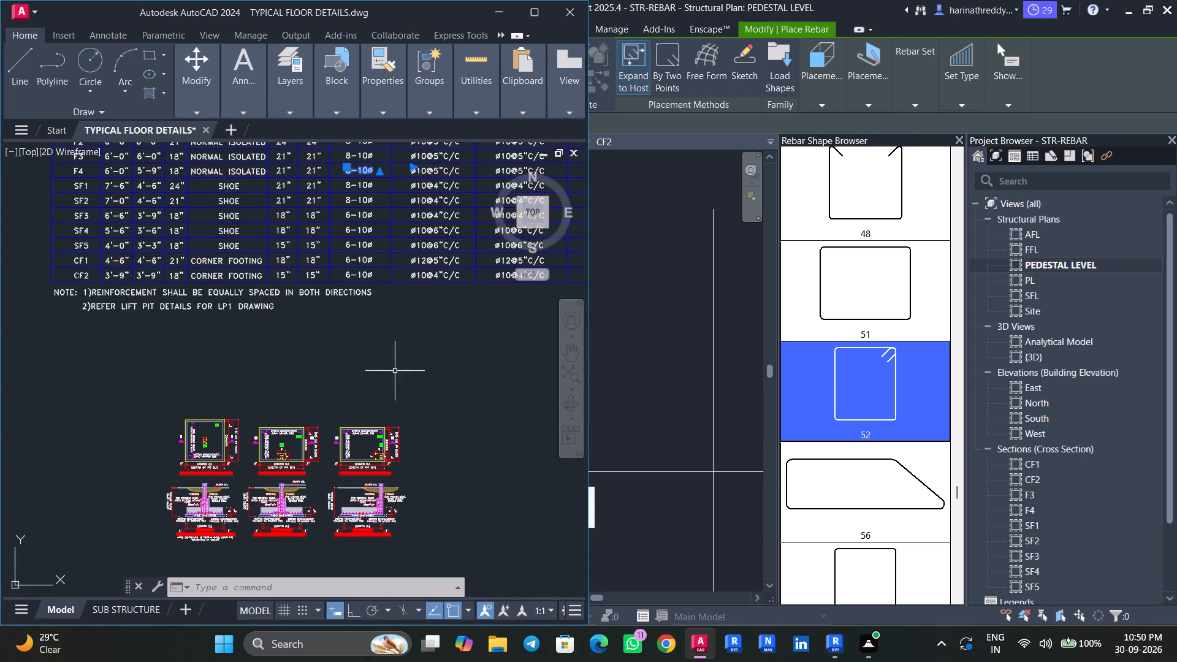
pyautogui.moveTo(395, 371); pyautogui.dragTo(55, 389, button='middle')
pyautogui.scroll(-3, 220, 389)
pyautogui.scroll(6, 393, 337)
pyautogui.scroll(-2, 323, 381)
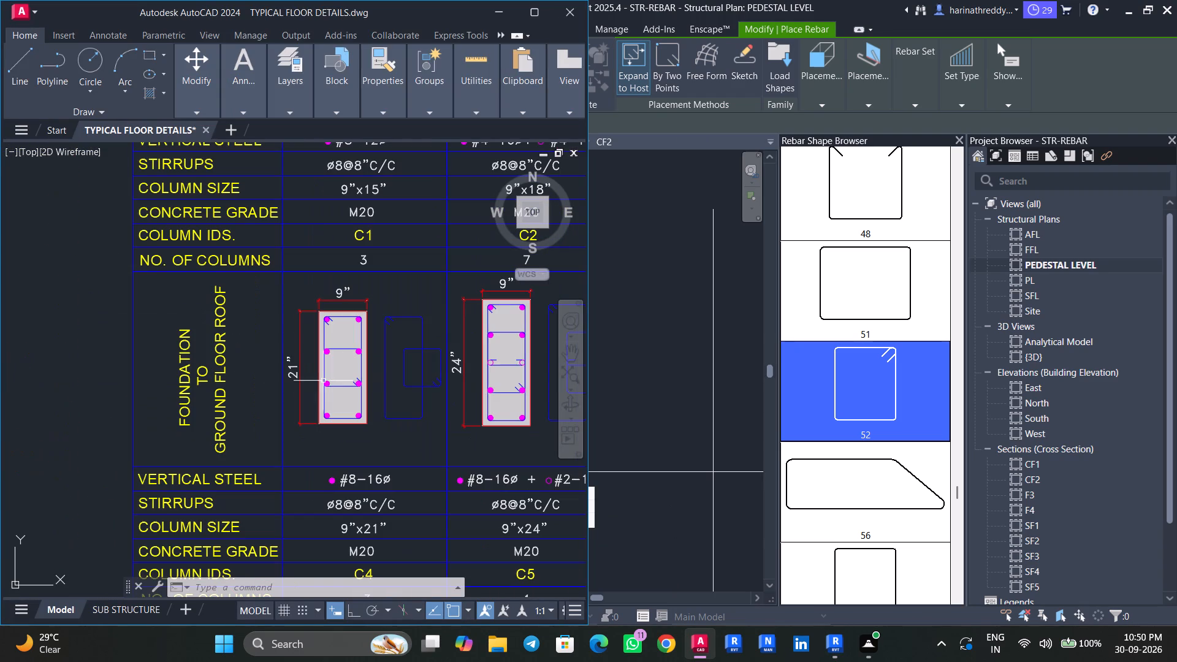
pyautogui.moveTo(386, 454); pyautogui.dragTo(373, 449, button='middle')
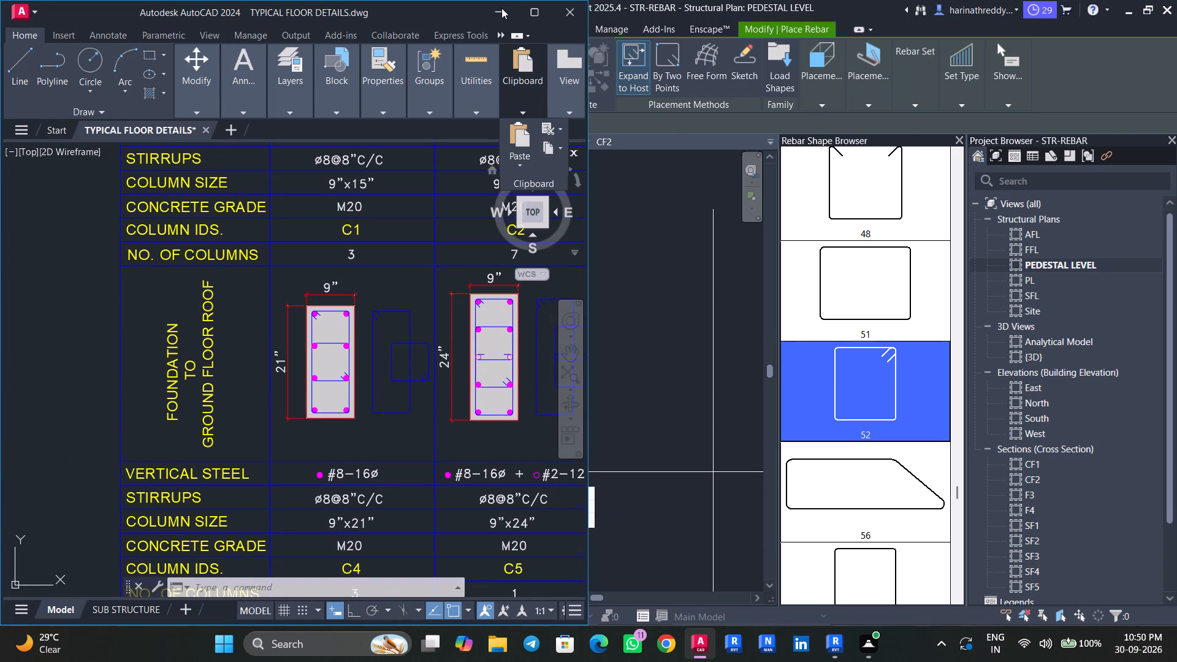
pyautogui.click(501, 8)
# Place a single straight H16 bar, shape 00, perpendicular to cover in the C4 column's upper-left corner on the PEDESTAL LEVEL plan.
pyautogui.scroll(1, 847, 324)
pyautogui.scroll(-1, 848, 324)
pyautogui.scroll(20, 848, 324)
pyautogui.scroll(3, 848, 324)
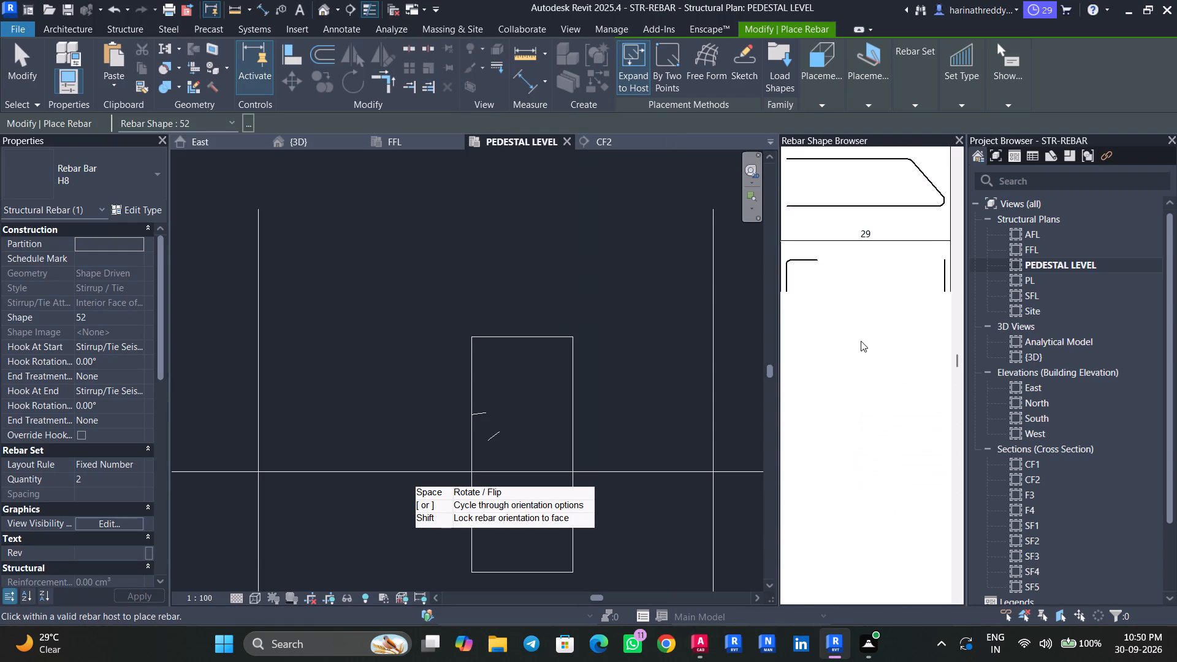
pyautogui.scroll(20, 861, 341)
pyautogui.scroll(12, 861, 341)
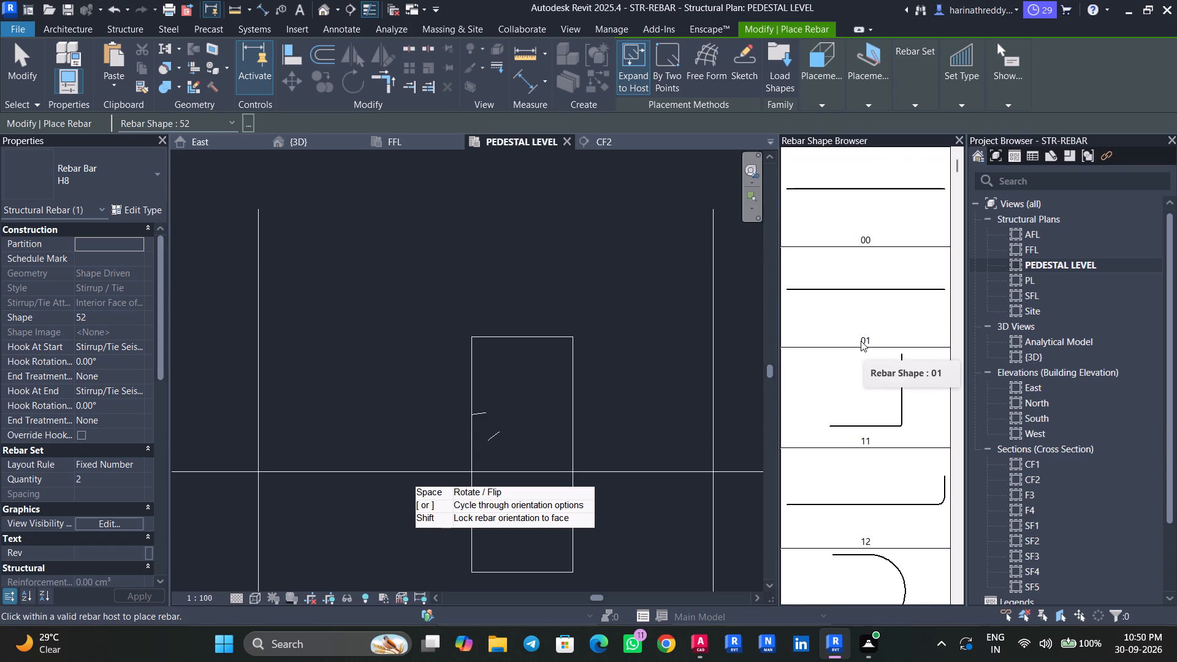
pyautogui.scroll(3, 861, 341)
pyautogui.scroll(5, 572, 381)
pyautogui.click(858, 109)
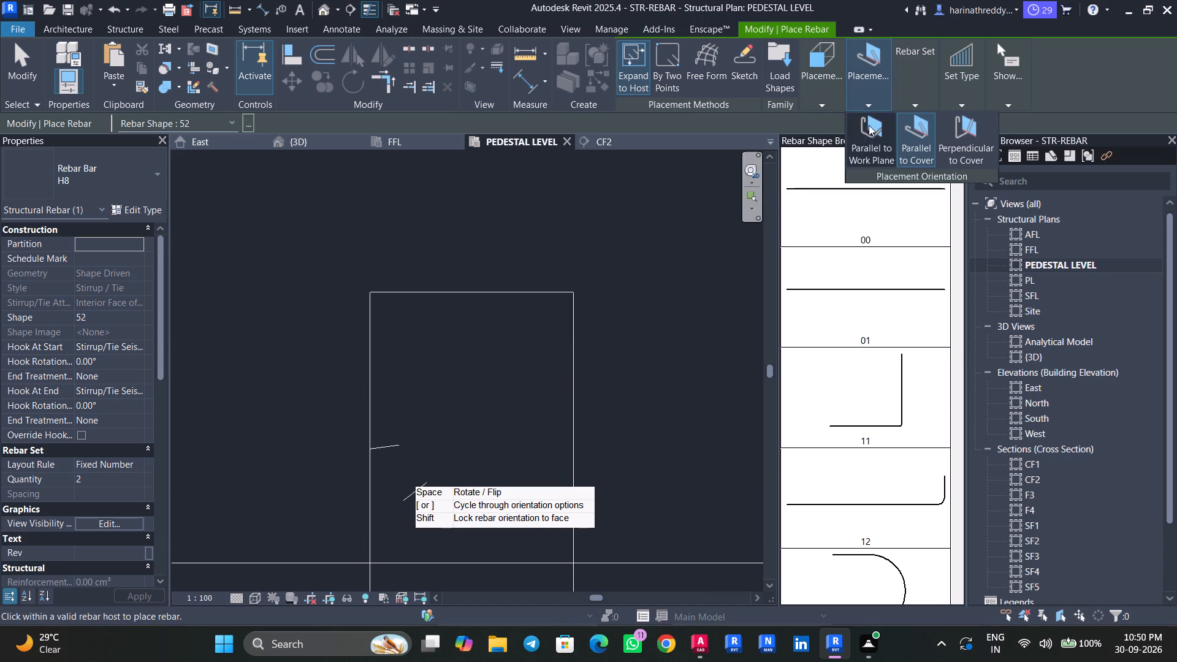
pyautogui.click(868, 138)
pyautogui.click(859, 198)
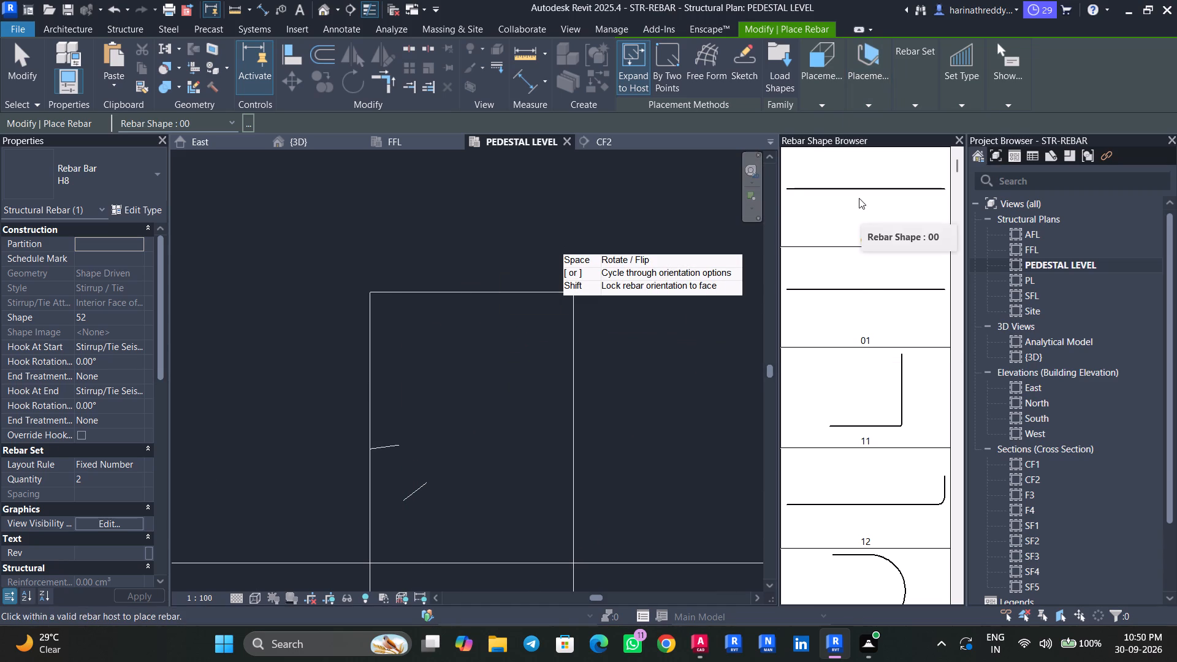
pyautogui.click(770, 108)
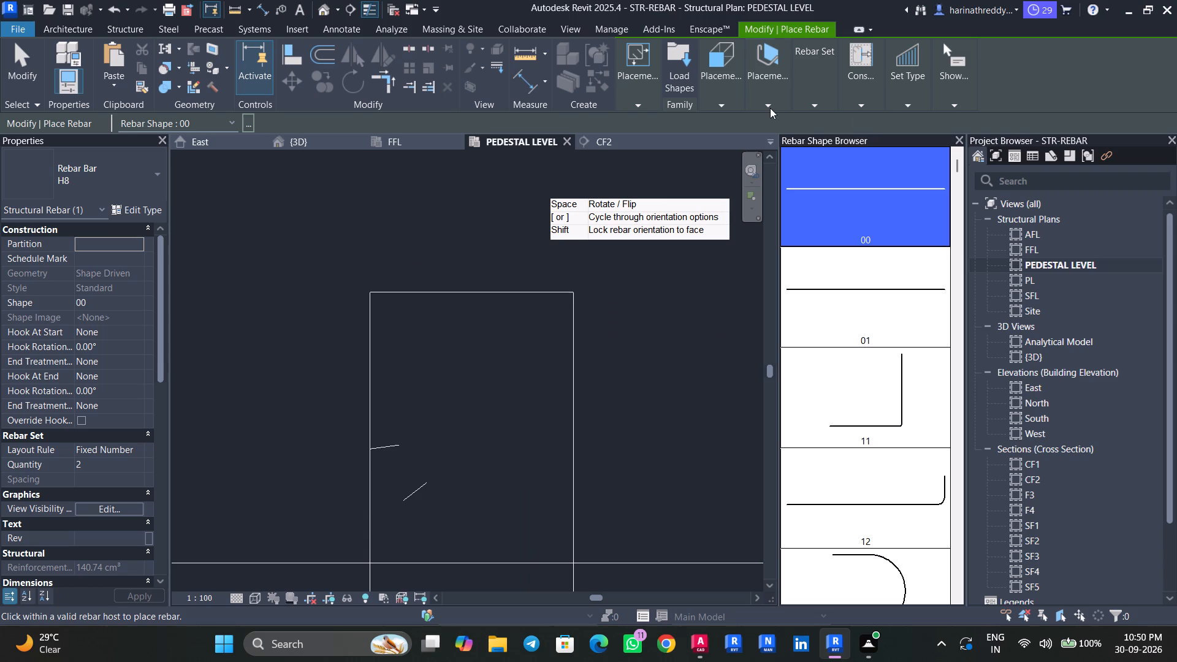
pyautogui.click(876, 146)
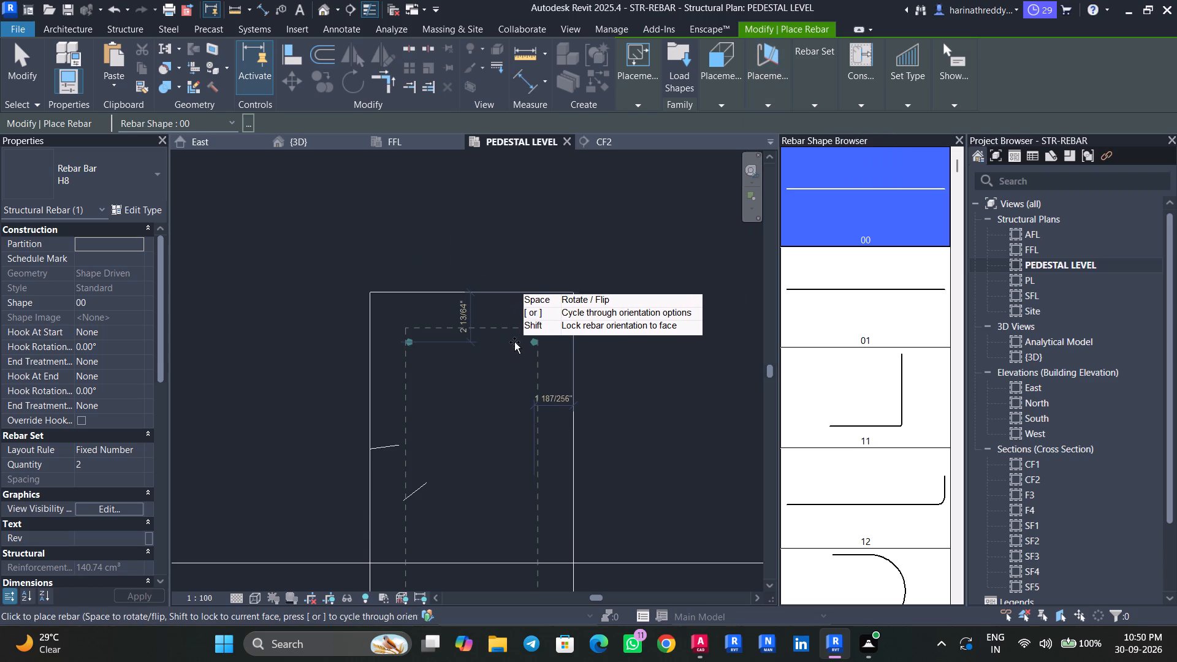
pyautogui.click(102, 176)
pyautogui.click(61, 321)
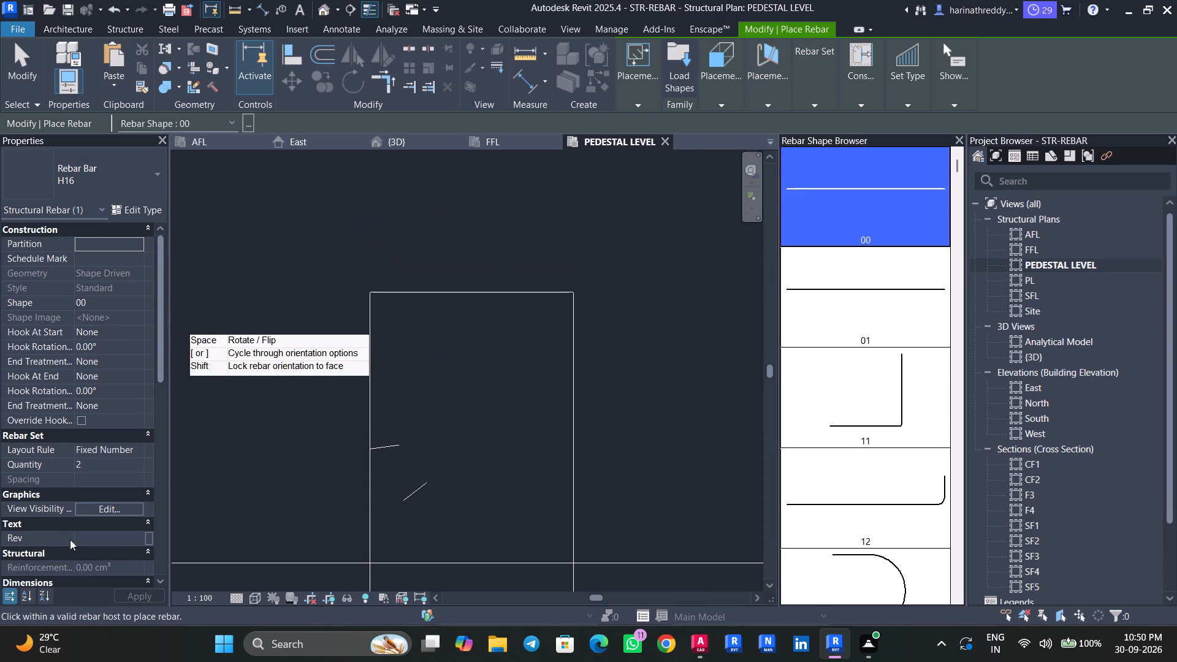
pyautogui.click(140, 450)
pyautogui.click(112, 466)
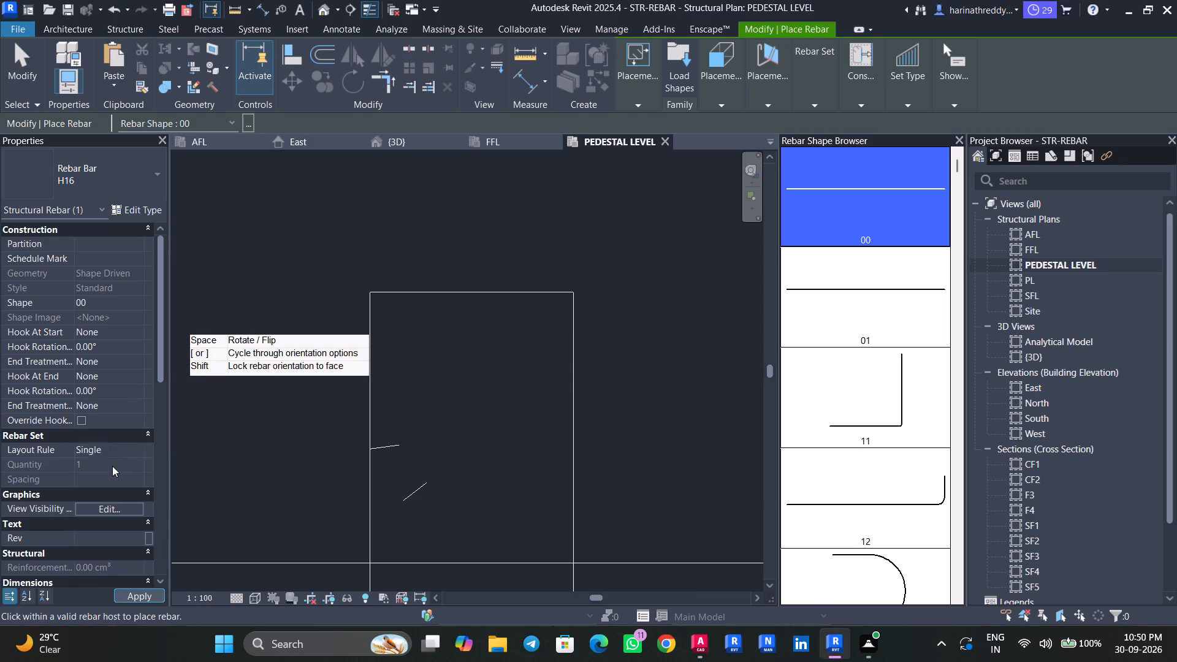
pyautogui.scroll(4, 409, 325)
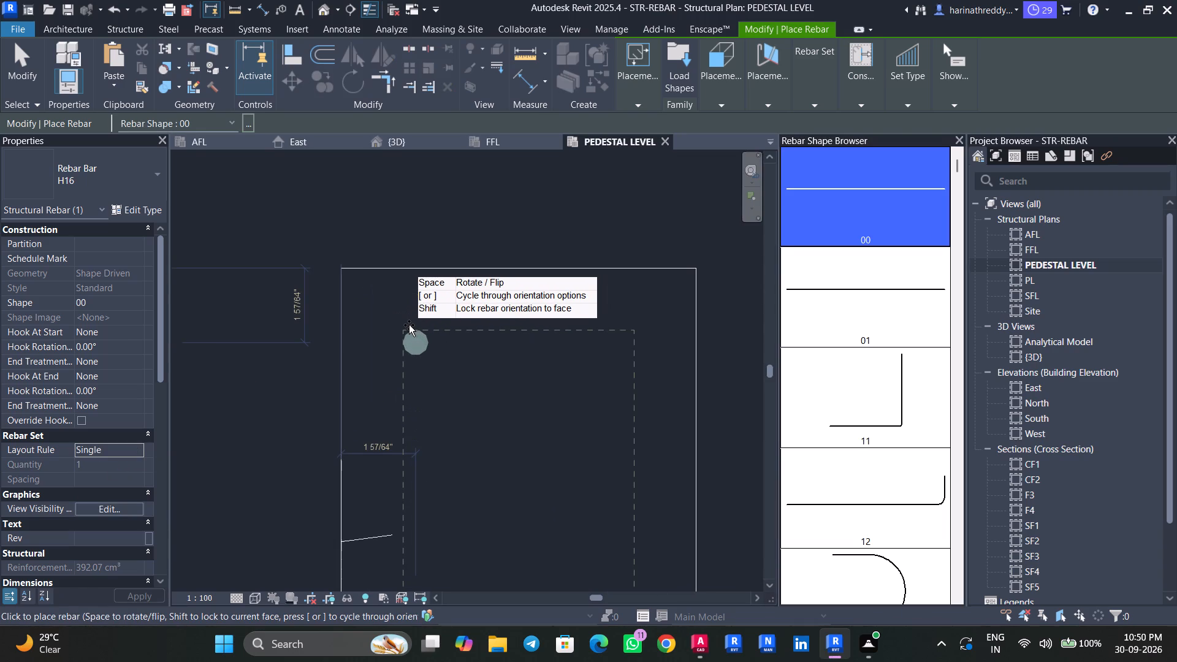
pyautogui.click(409, 325)
pyautogui.press('Escape')
pyautogui.press('Escape')
pyautogui.press('Escape')
# Edit the new H16 bar's sketch in the East elevation and extend its lower end well below the column base toward the footing.
pyautogui.click(413, 344)
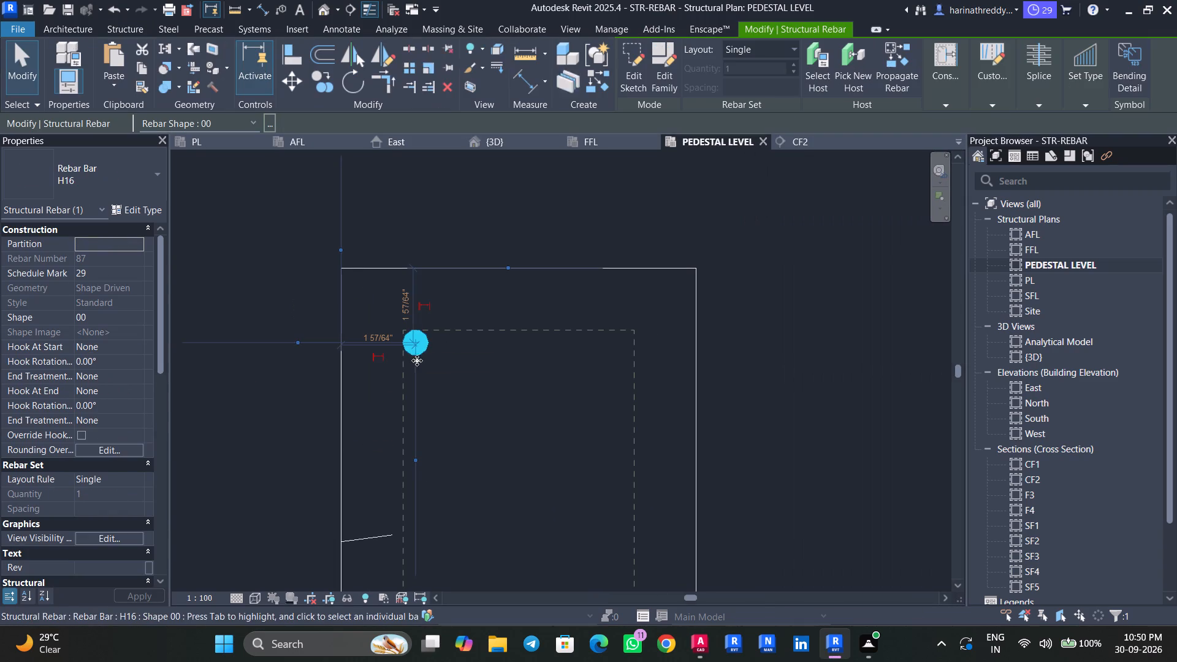
pyautogui.click(639, 75)
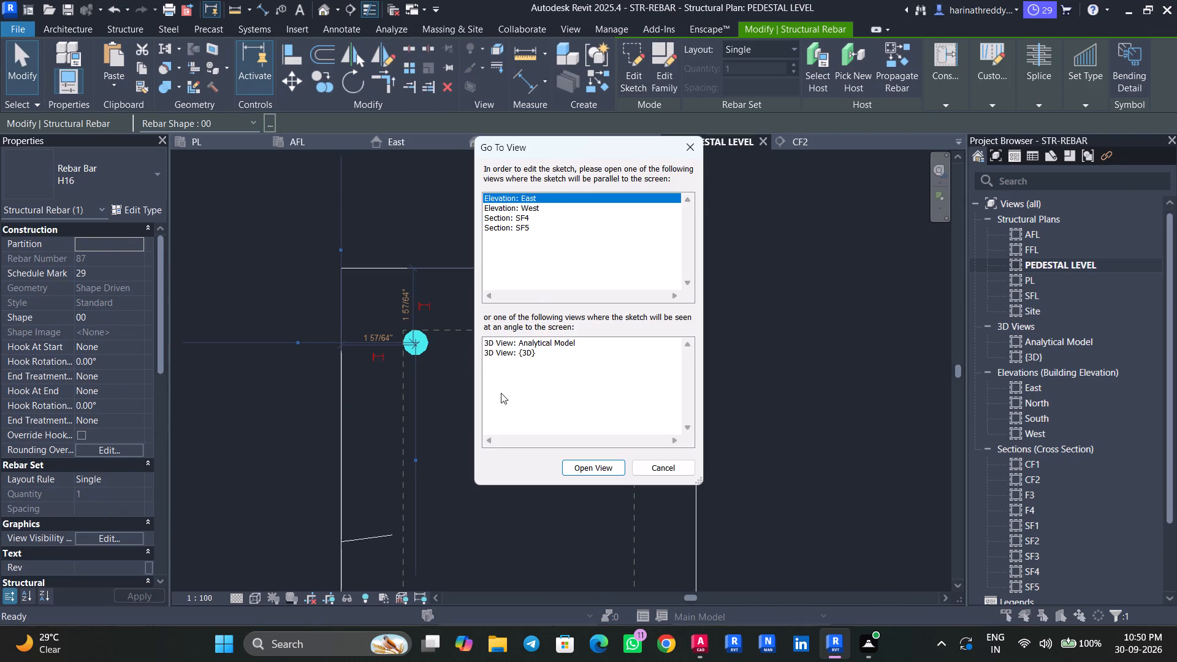
pyautogui.click(577, 471)
pyautogui.scroll(-4, 505, 443)
pyautogui.scroll(1, 505, 443)
pyautogui.scroll(-2, 505, 443)
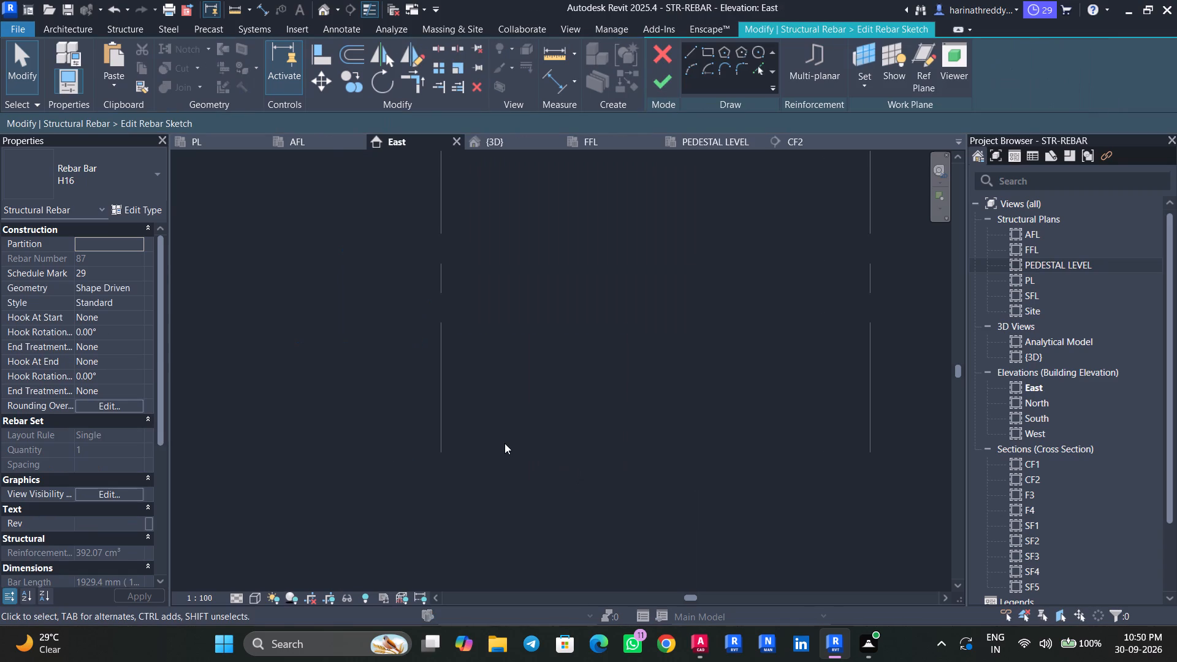
pyautogui.scroll(-1, 505, 443)
pyautogui.scroll(1, 505, 443)
pyautogui.scroll(-7, 505, 443)
pyautogui.scroll(1, 505, 443)
pyautogui.scroll(-8, 505, 443)
pyautogui.scroll(13, 650, 432)
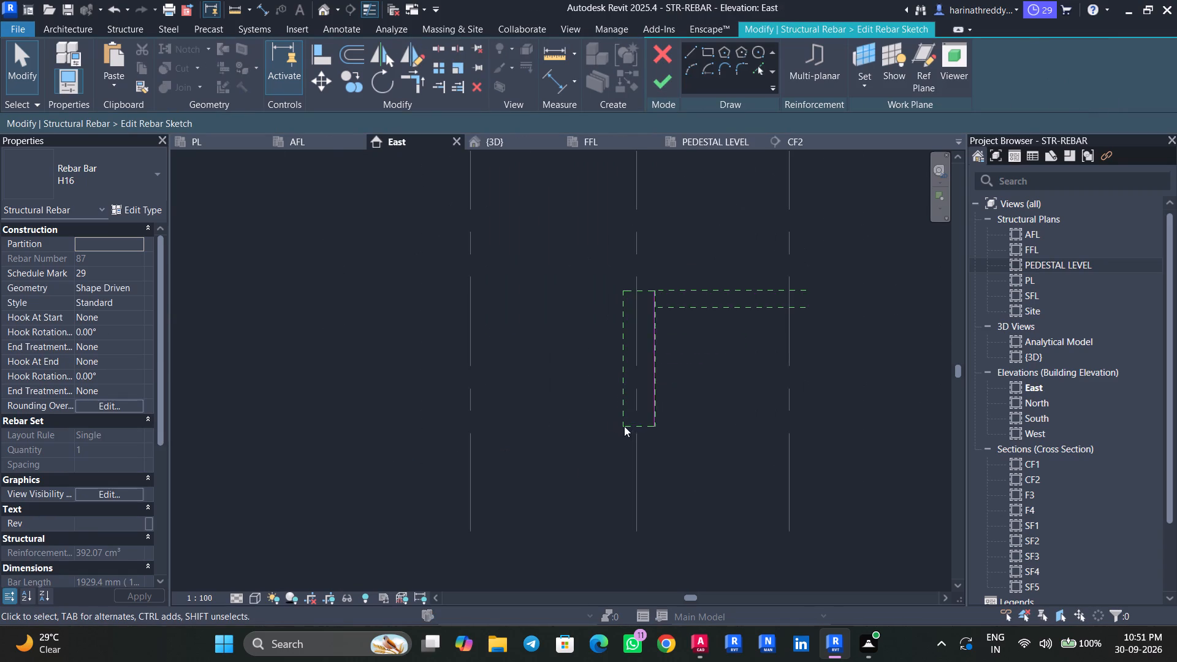
pyautogui.moveTo(658, 428); pyautogui.dragTo(586, 414, button='middle')
pyautogui.scroll(4, 598, 406)
pyautogui.click(570, 399)
pyautogui.scroll(5, 565, 428)
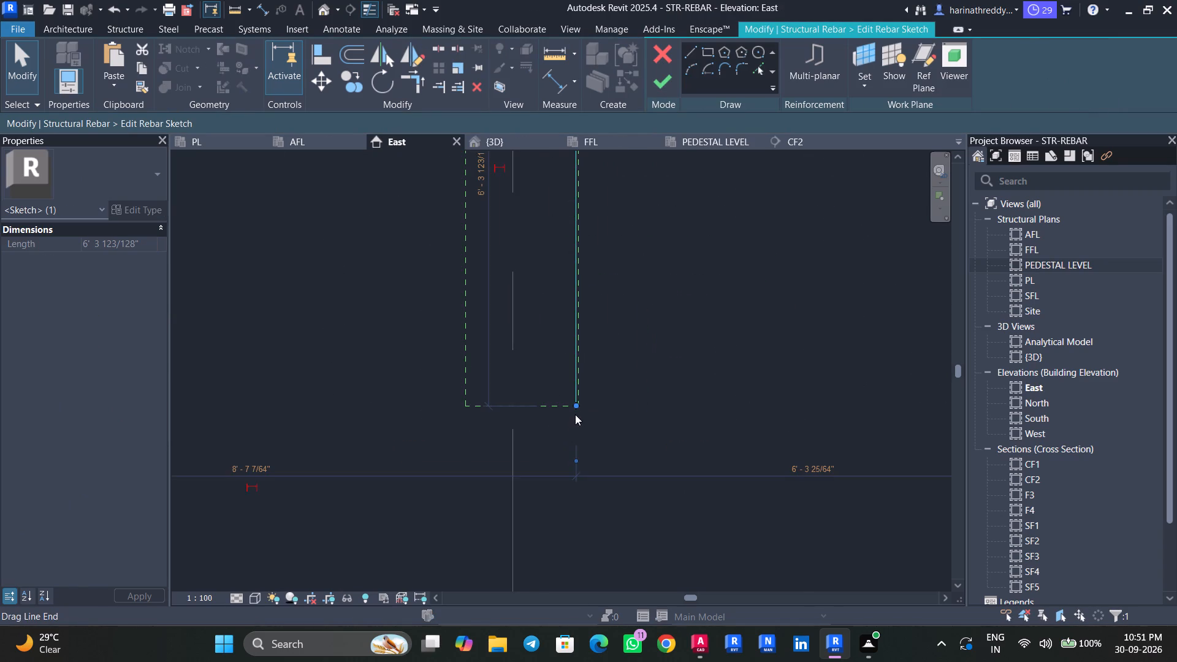
pyautogui.moveTo(578, 406); pyautogui.dragTo(584, 592)
pyautogui.scroll(-5, 610, 541)
pyautogui.moveTo(601, 552); pyautogui.dragTo(582, 327, button='middle')
pyautogui.click(567, 489)
pyautogui.press('Escape')
pyautogui.press('Escape')
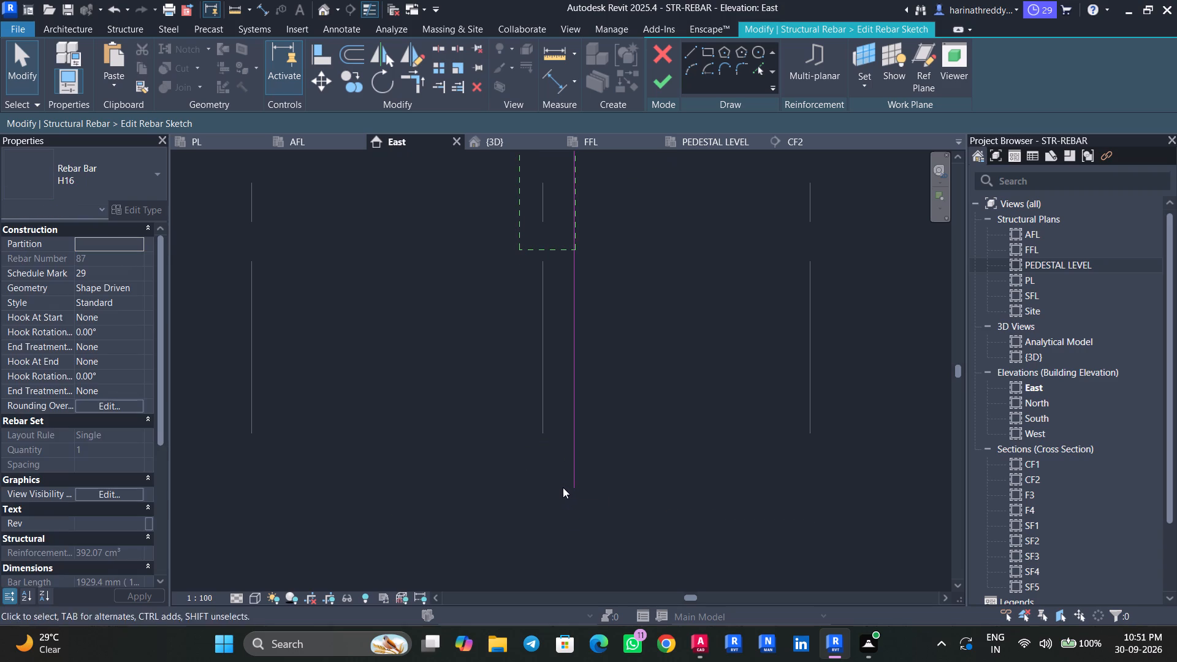
pyautogui.press('Escape')
# Sketch a horizontal leg about 420 mm long from the H16 bar's lower end, away from the column, and finish the sketch.
pyautogui.scroll(-8, 106, 514)
pyautogui.scroll(4, 105, 523)
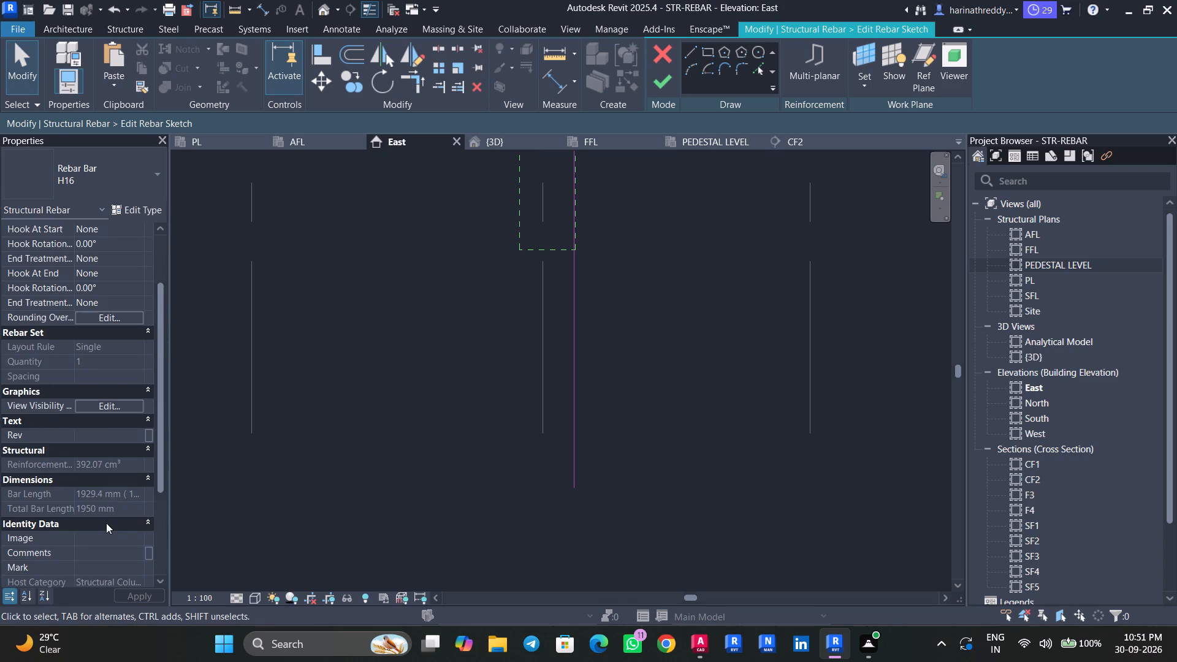
pyautogui.scroll(3, 106, 523)
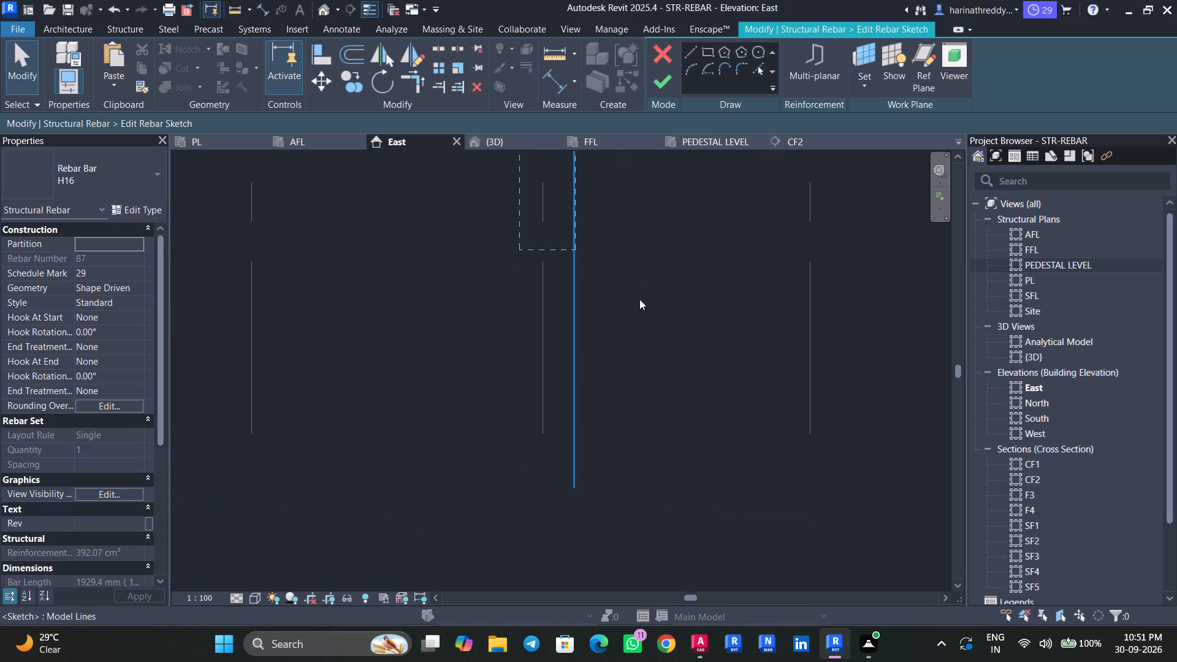
pyautogui.click(691, 52)
pyautogui.click(581, 492)
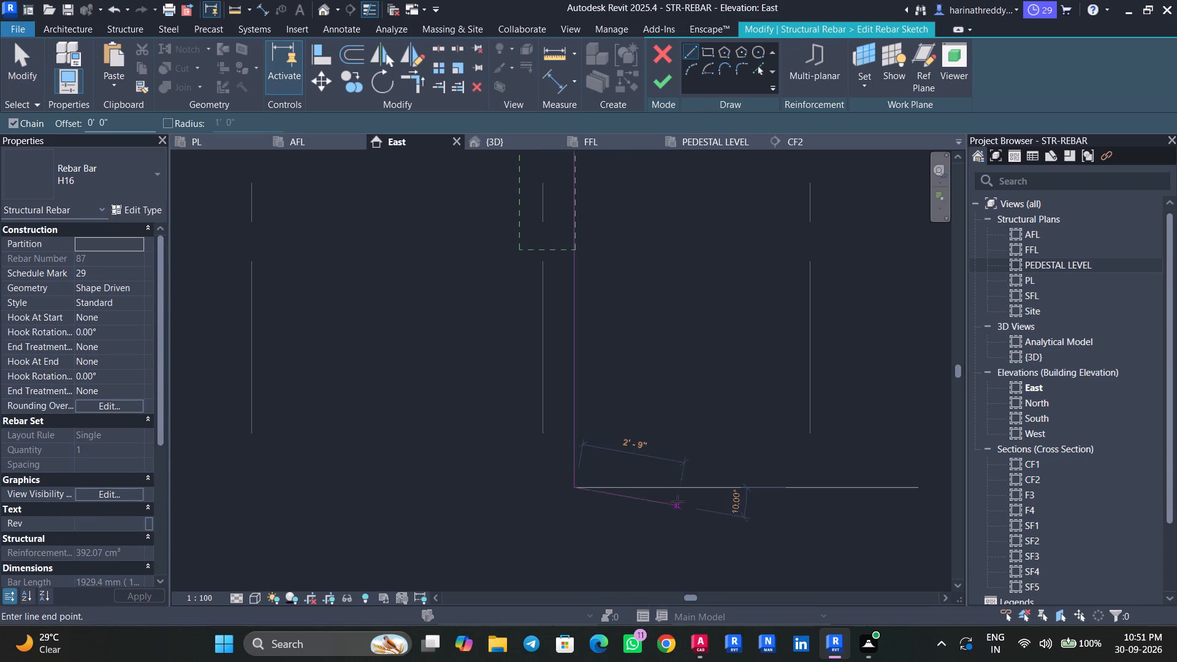
pyautogui.scroll(4, 640, 493)
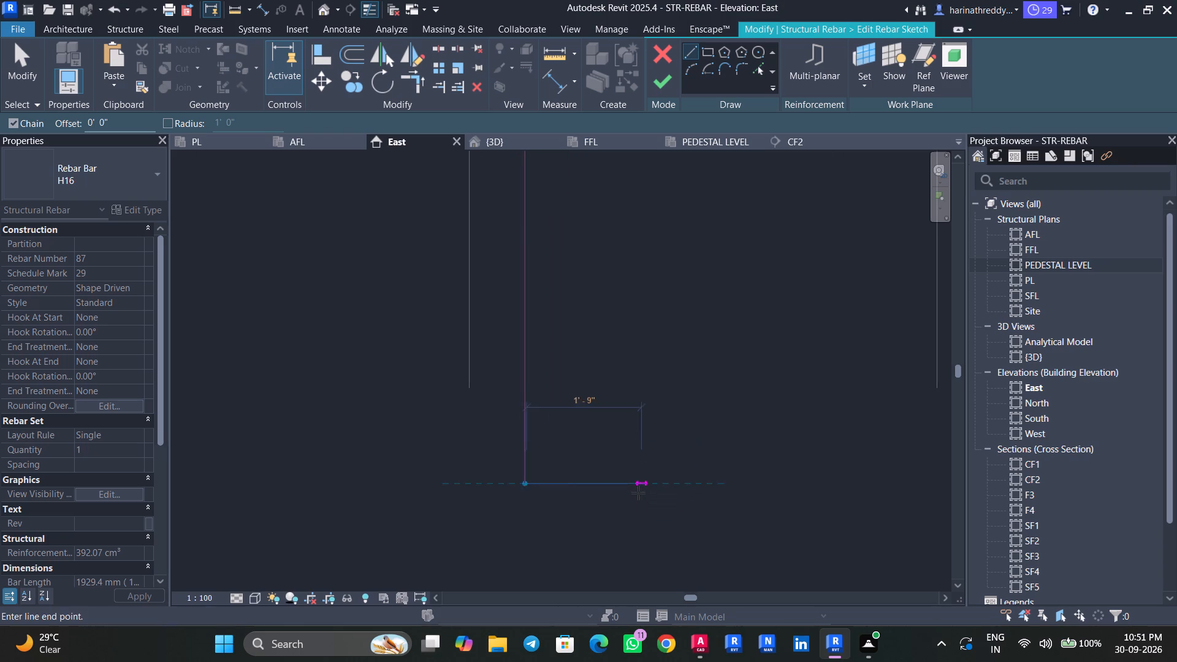
pyautogui.click(613, 484)
pyautogui.press('Escape')
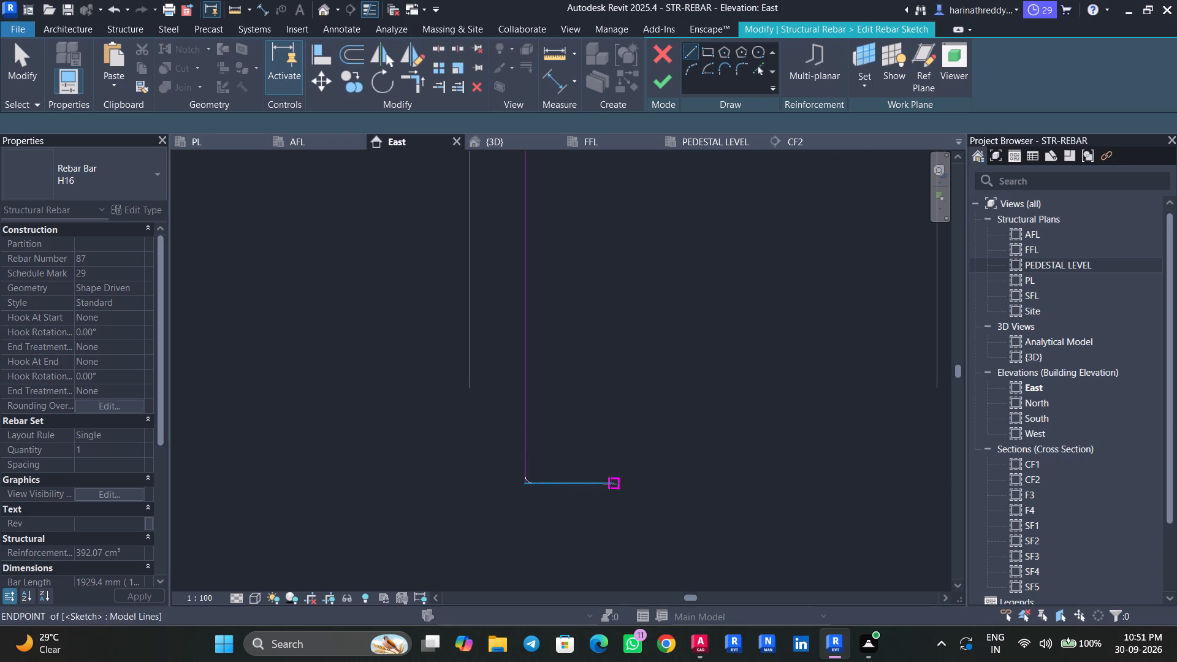
pyautogui.press('Escape')
pyautogui.press('Escape')
pyautogui.press('Escape')
pyautogui.click(659, 82)
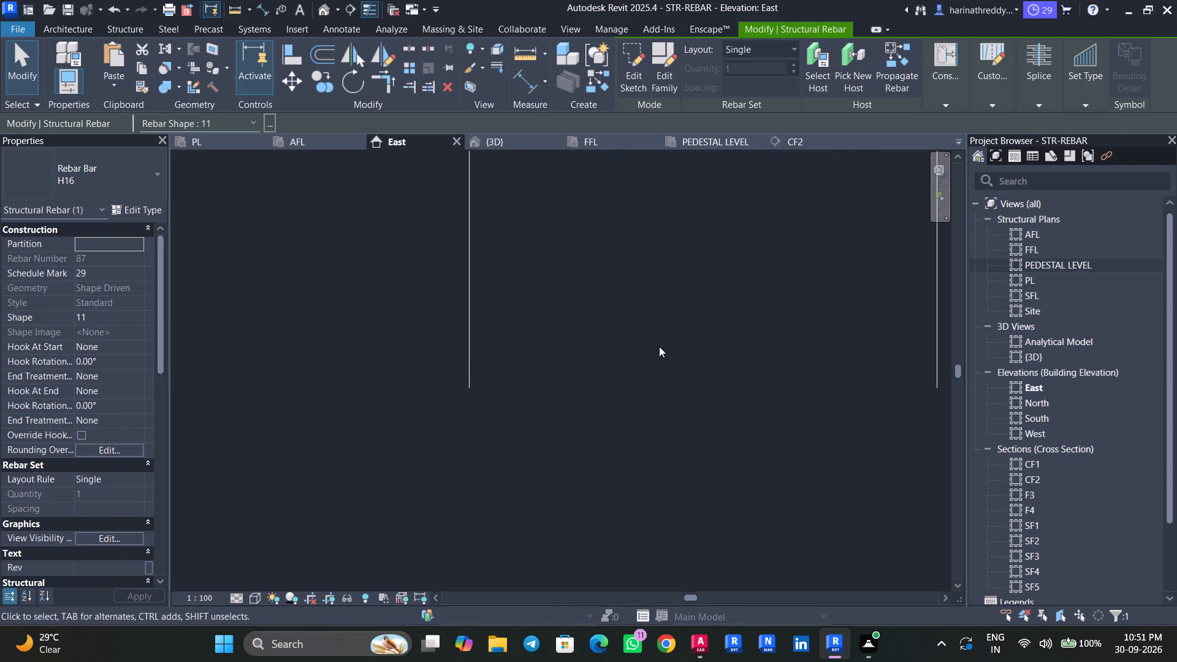
# Examine the L-shaped H16 bar at the C4 column in the PEDESTAL LEVEL plan and look for it in the 3D view.
pyautogui.scroll(-7, 469, 303)
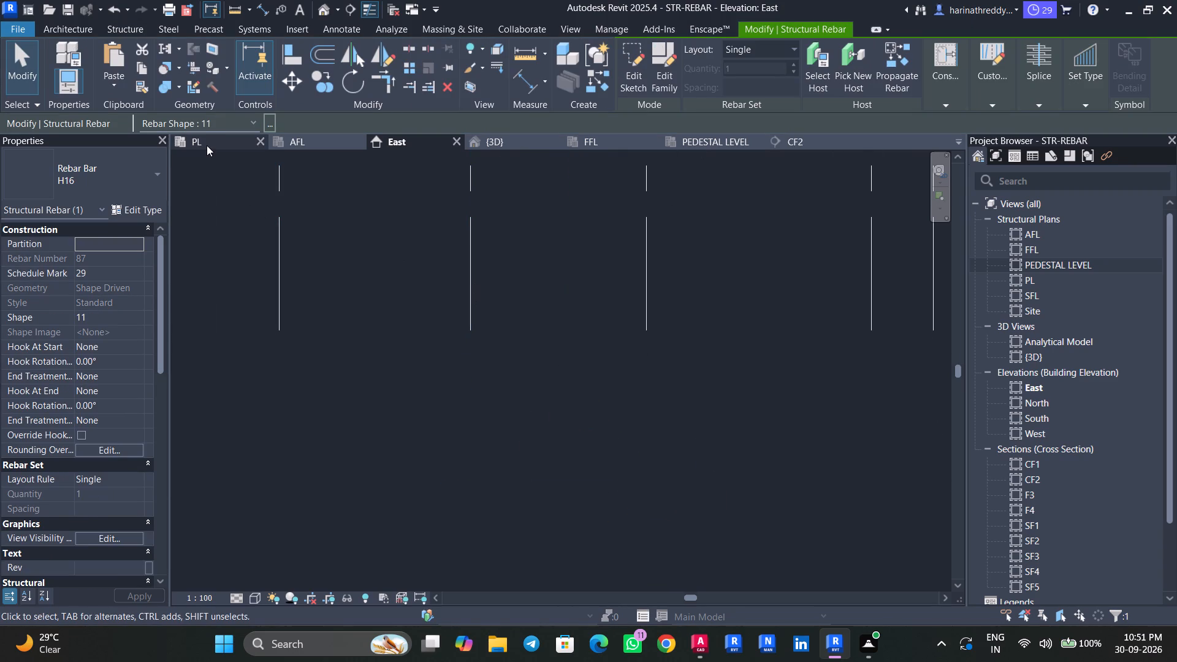
pyautogui.click(718, 143)
pyautogui.scroll(-11, 435, 392)
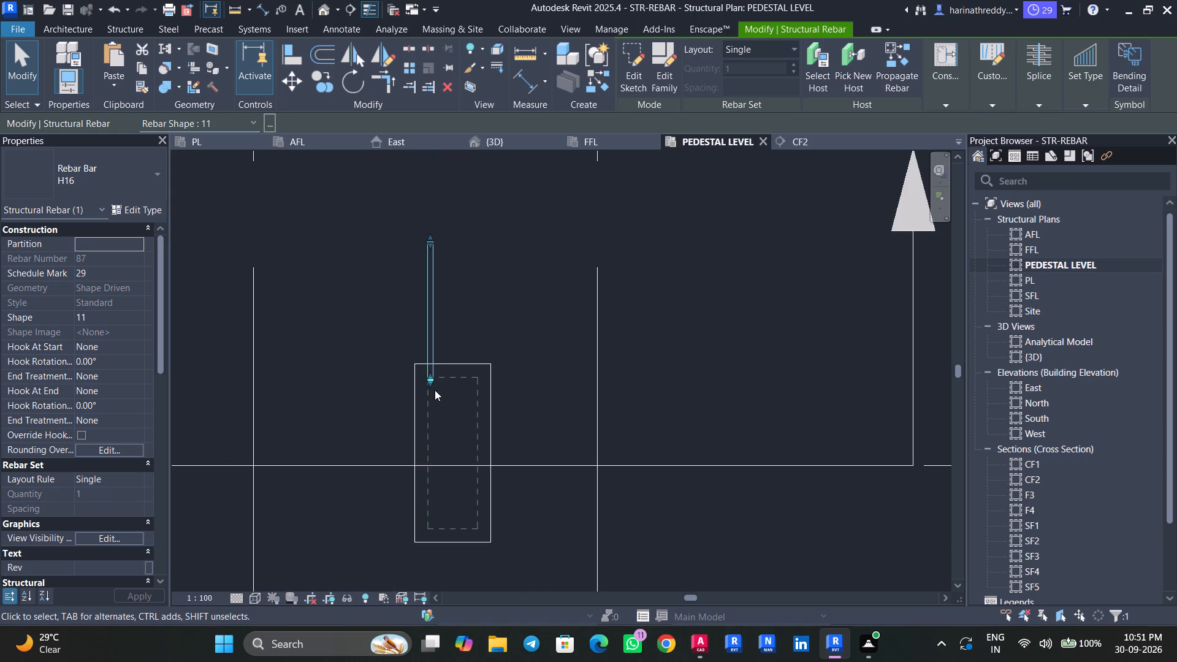
pyautogui.scroll(-3, 436, 392)
pyautogui.scroll(1, 436, 392)
pyautogui.scroll(-7, 436, 392)
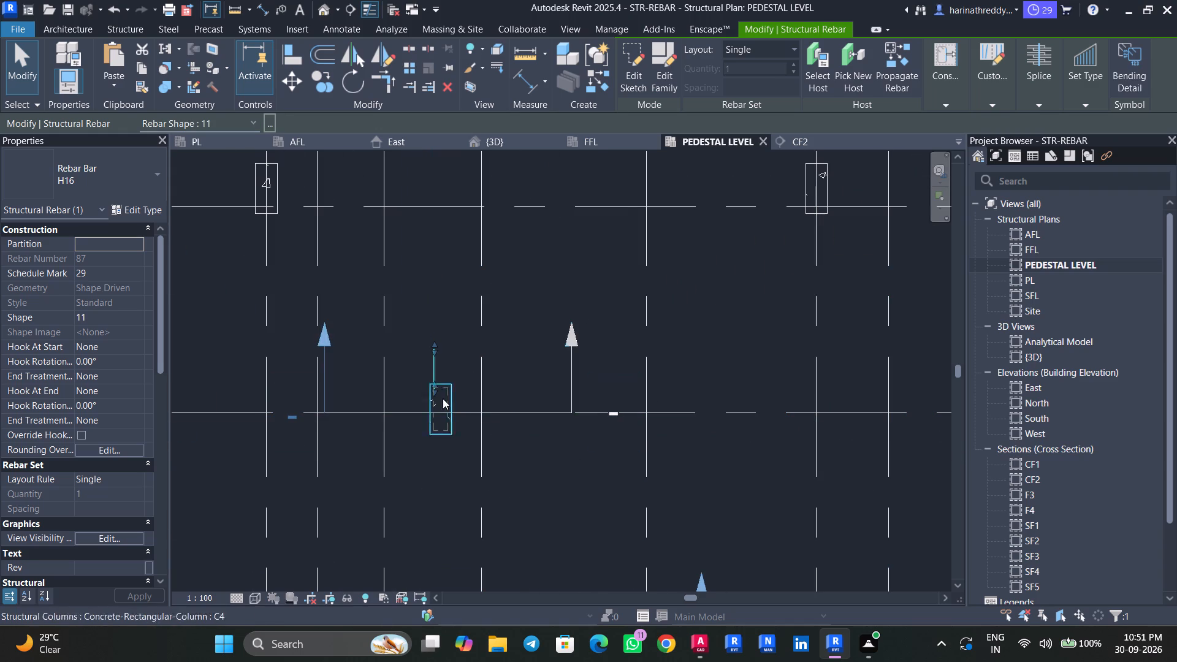
pyautogui.scroll(4, 429, 389)
pyautogui.scroll(-4, 416, 466)
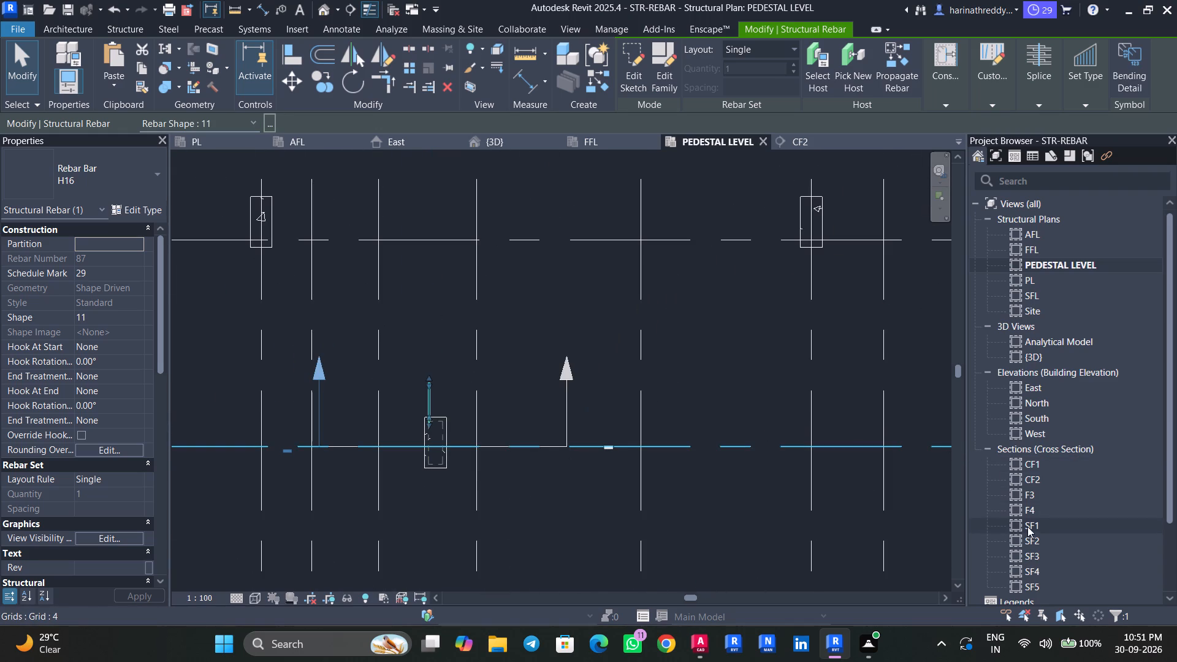
pyautogui.scroll(-2, 1042, 510)
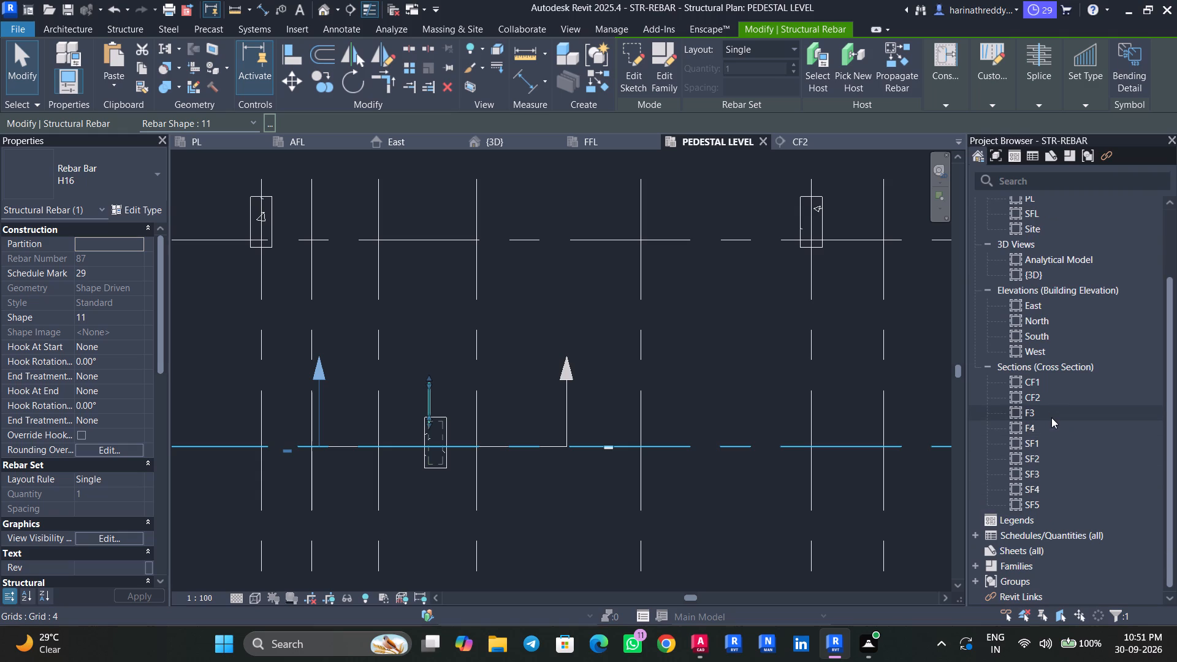
pyautogui.click(497, 145)
pyautogui.scroll(-17, 536, 296)
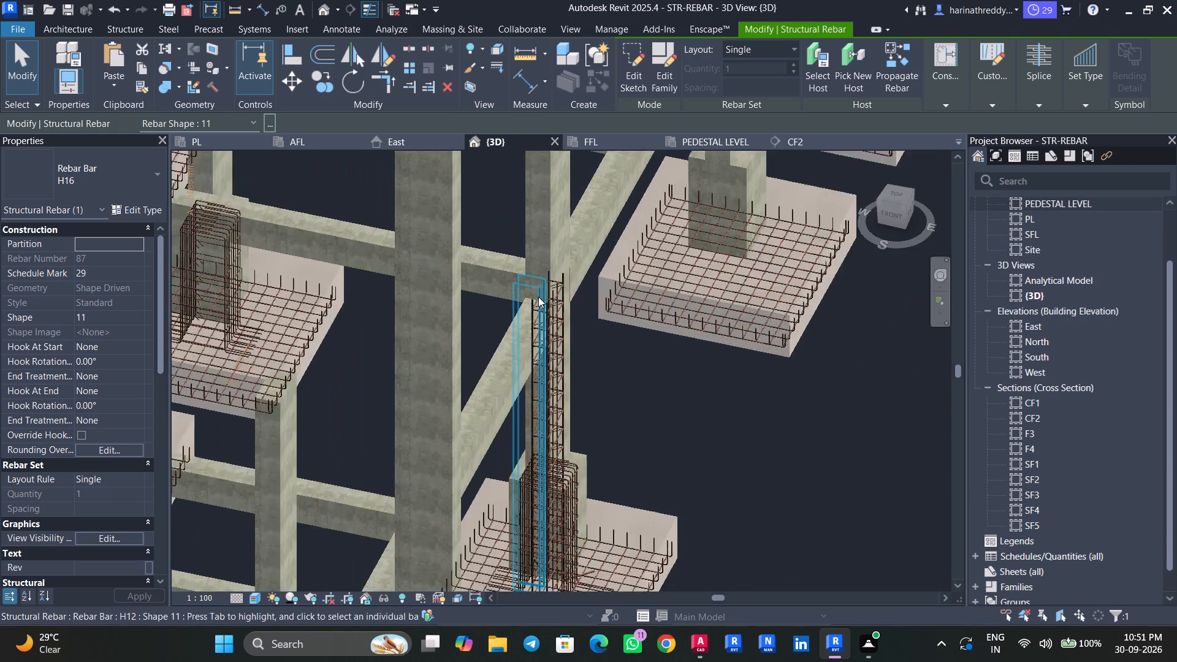
pyautogui.scroll(-2, 538, 297)
pyautogui.keyDown('shift'); pyautogui.moveTo(696, 428); pyautogui.dragTo(560, 362, button='middle'); pyautogui.keyUp('shift')
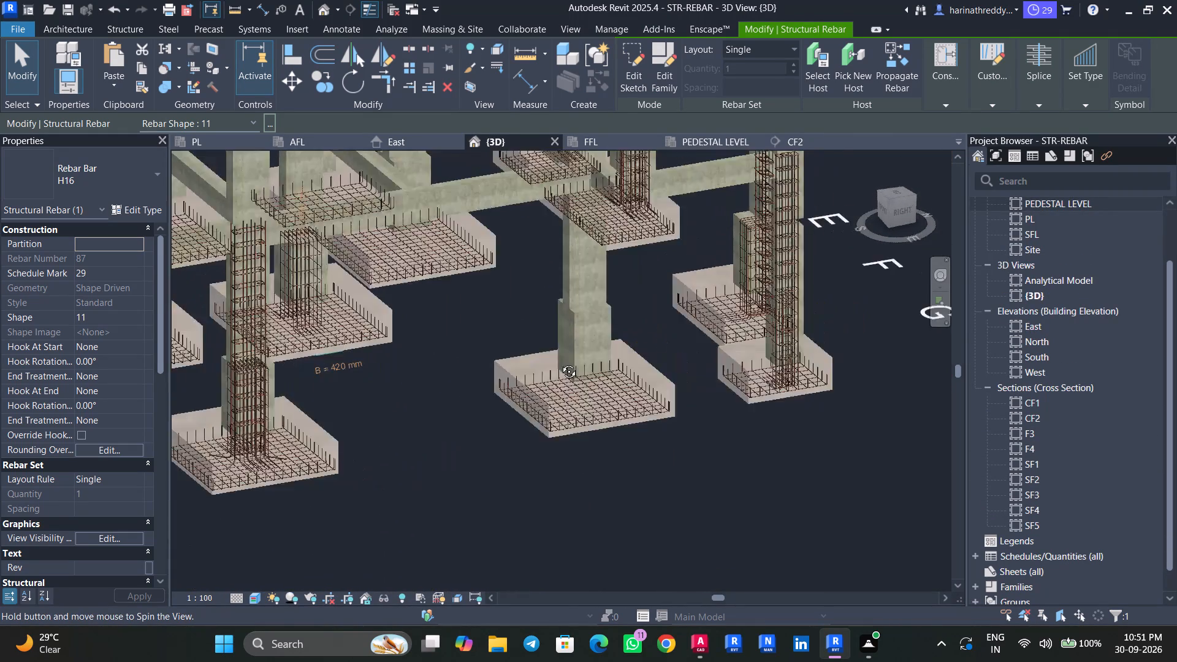
pyautogui.keyDown('shift'); pyautogui.moveTo(560, 362); pyautogui.dragTo(267, 369, button='middle'); pyautogui.keyUp('shift')
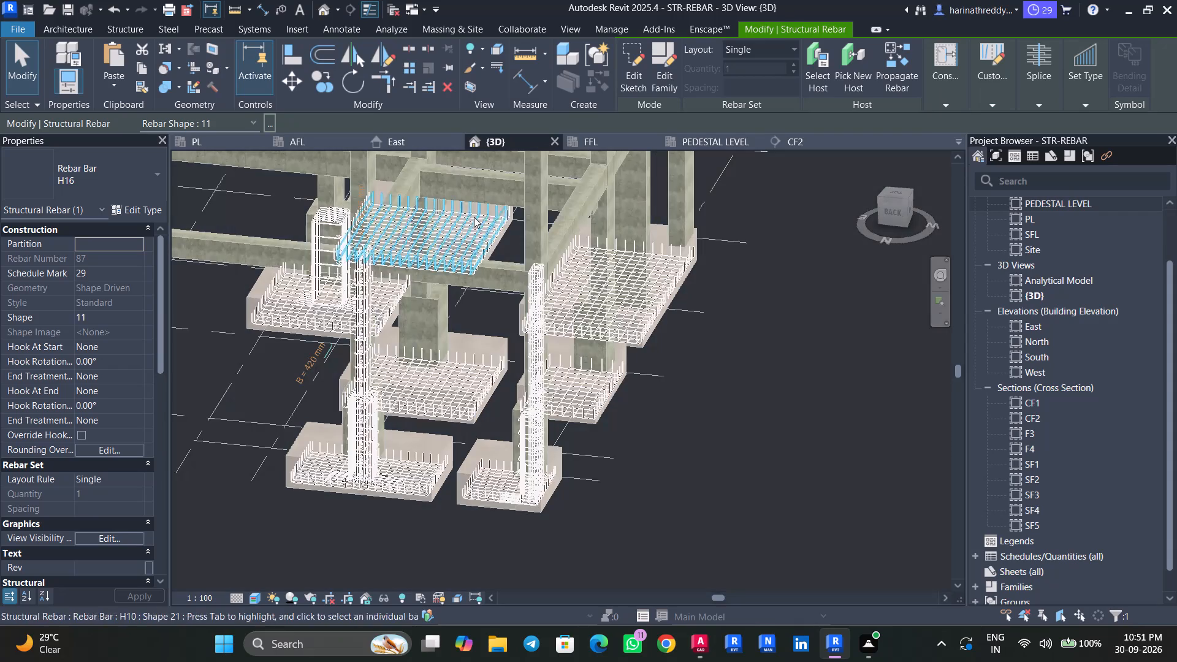
# Select all H16 bars in the project and set them to show unobscured in the {3D} view.
pyautogui.click(715, 144)
pyautogui.write('SA')
pyautogui.click(112, 535)
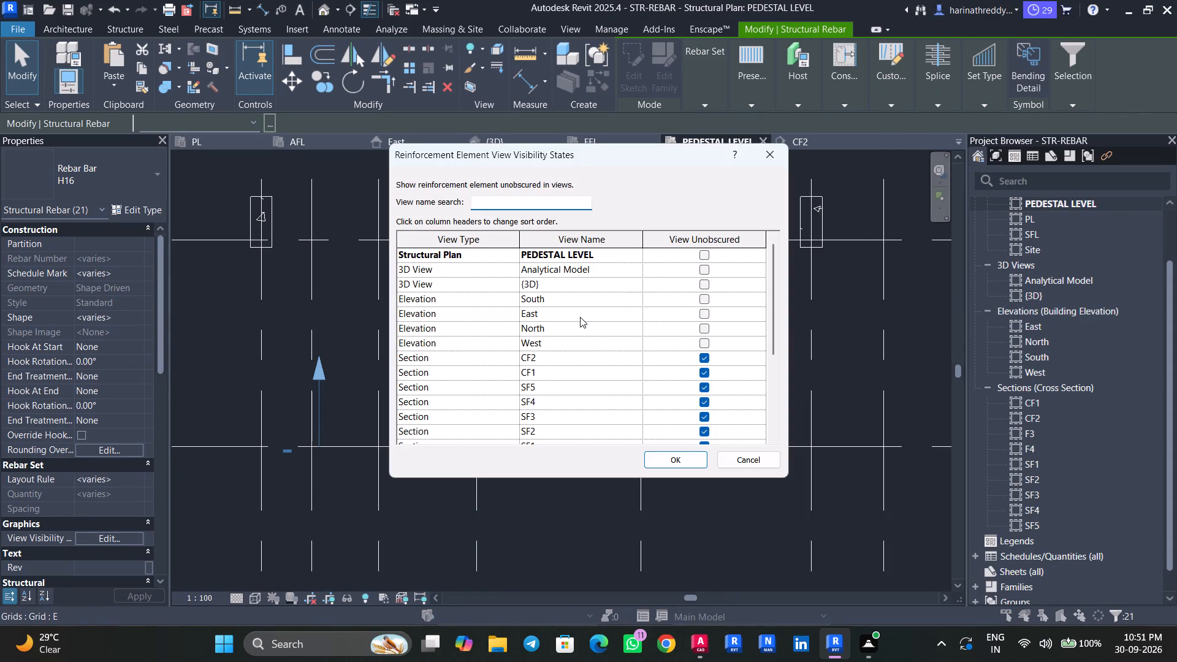
pyautogui.click(701, 281)
pyautogui.click(653, 463)
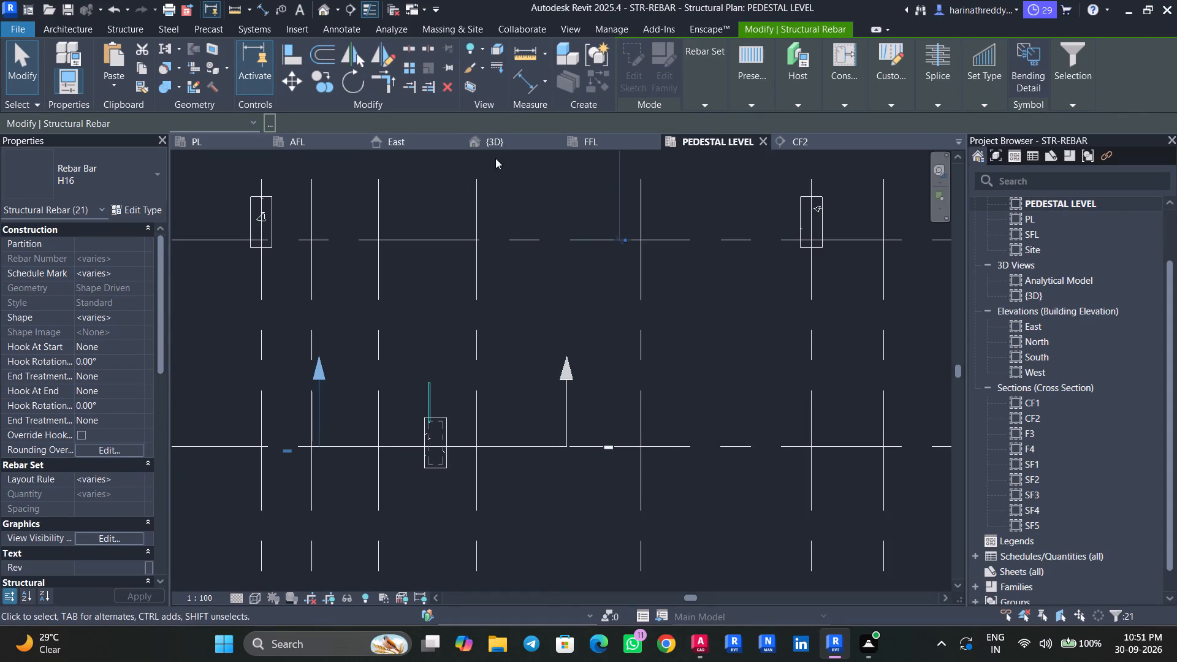
# Look through the footings and columns in the 3D view to locate the C4 column's new H16 bar.
pyautogui.click(505, 146)
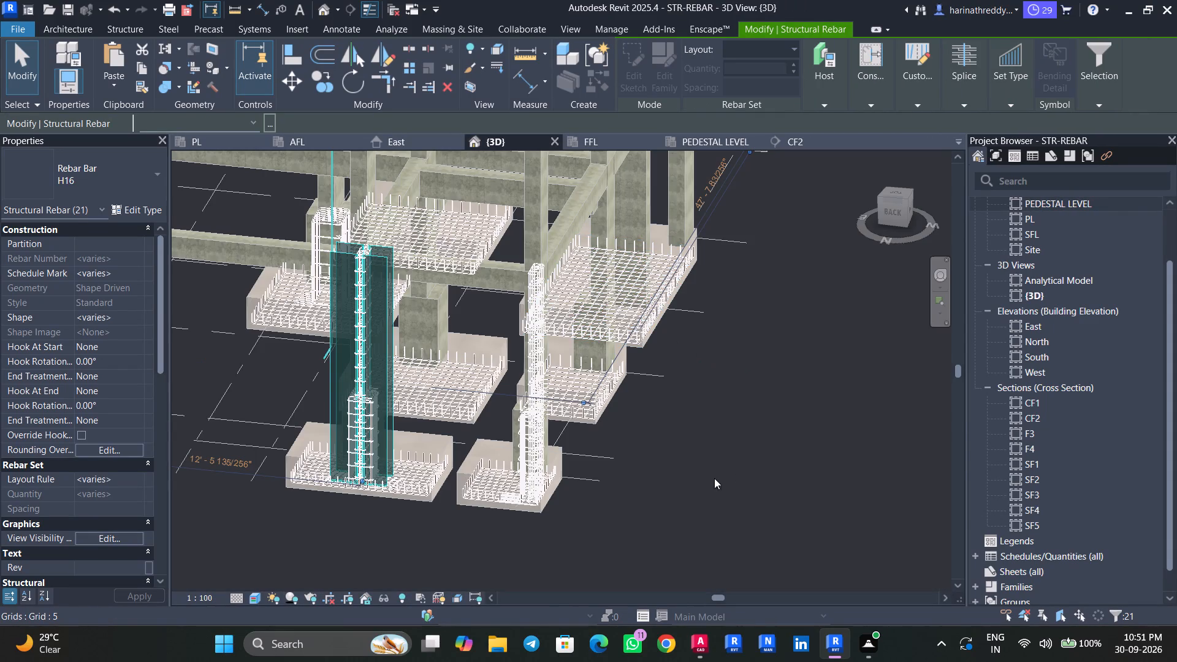
pyautogui.keyDown('shift'); pyautogui.moveTo(700, 481); pyautogui.dragTo(622, 481, button='middle'); pyautogui.keyUp('shift')
pyautogui.scroll(-7, 622, 477)
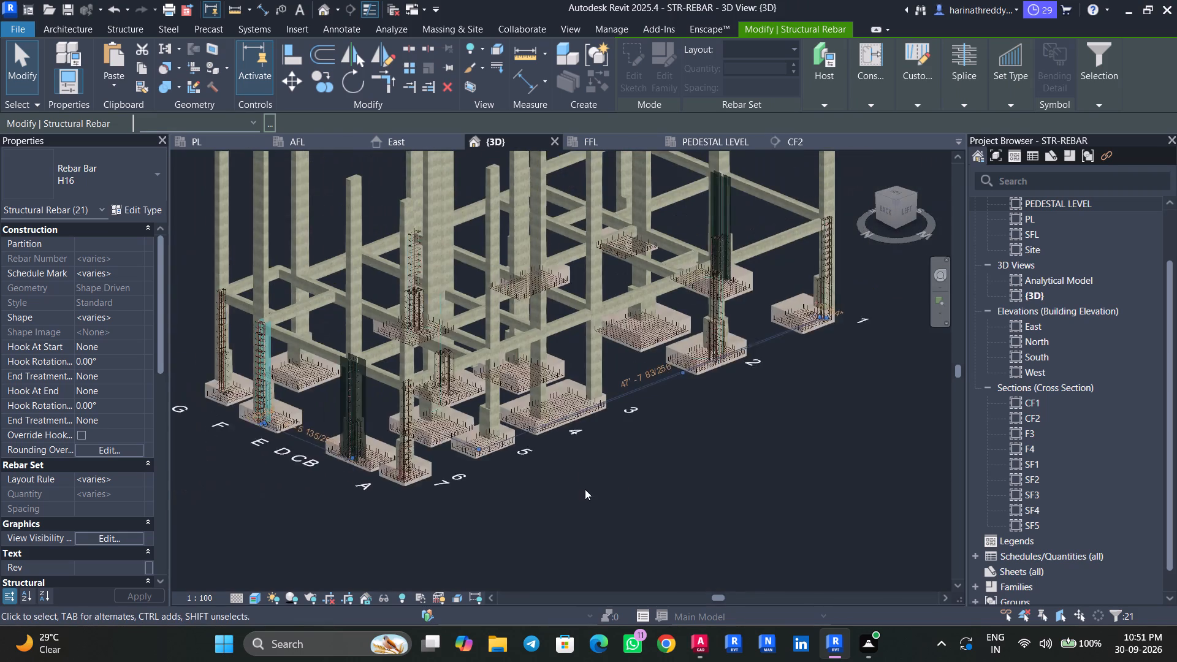
pyautogui.keyDown('shift'); pyautogui.moveTo(539, 505); pyautogui.dragTo(589, 506, button='middle'); pyautogui.keyUp('shift')
pyautogui.scroll(2, 360, 451)
pyautogui.scroll(-1, 360, 451)
pyautogui.scroll(20, 360, 451)
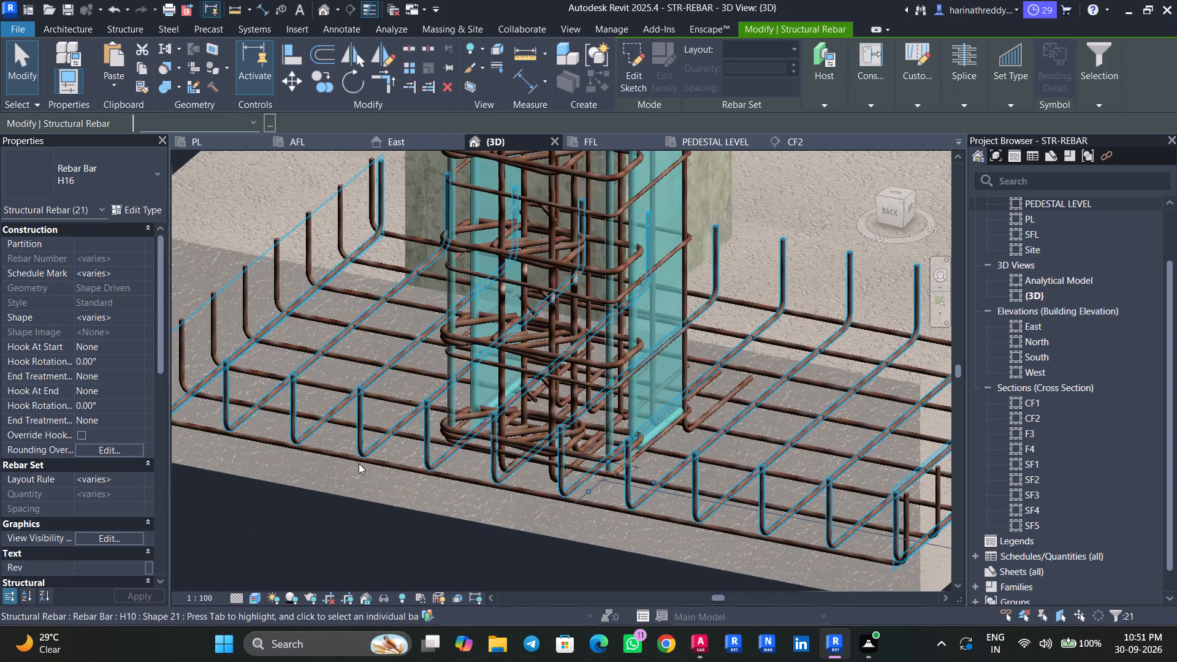
pyautogui.scroll(-18, 359, 463)
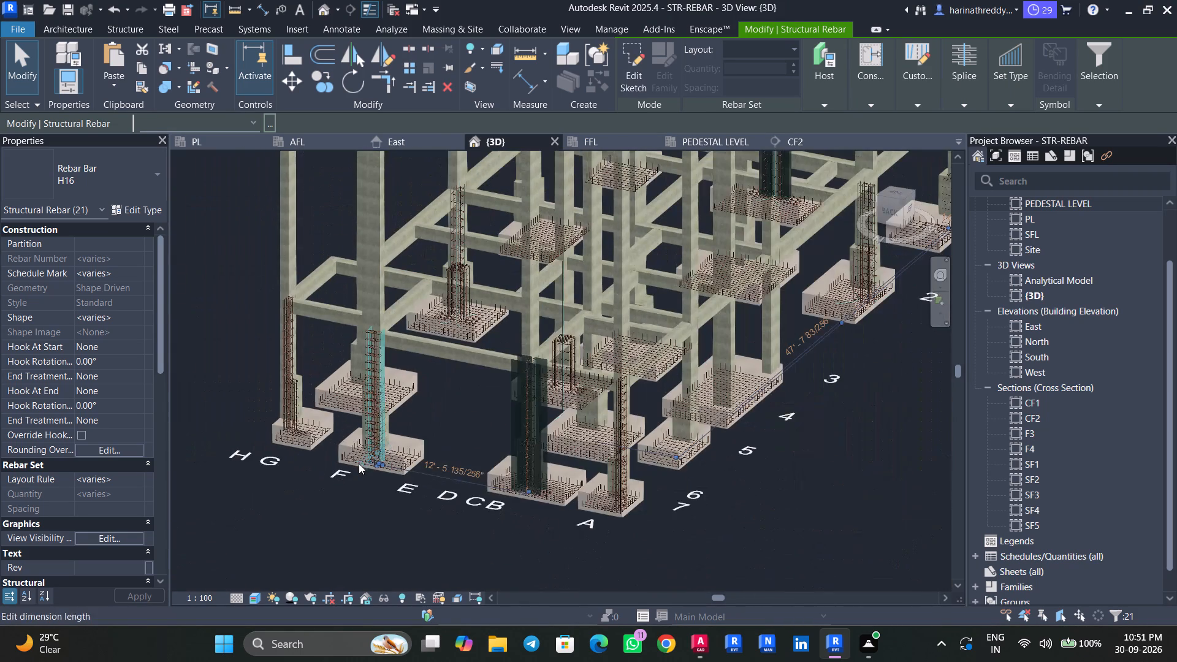
pyautogui.press('Escape')
pyautogui.press('Escape')
pyautogui.press('Escape')
pyautogui.scroll(6, 598, 355)
pyautogui.scroll(-1, 573, 370)
pyautogui.scroll(7, 573, 370)
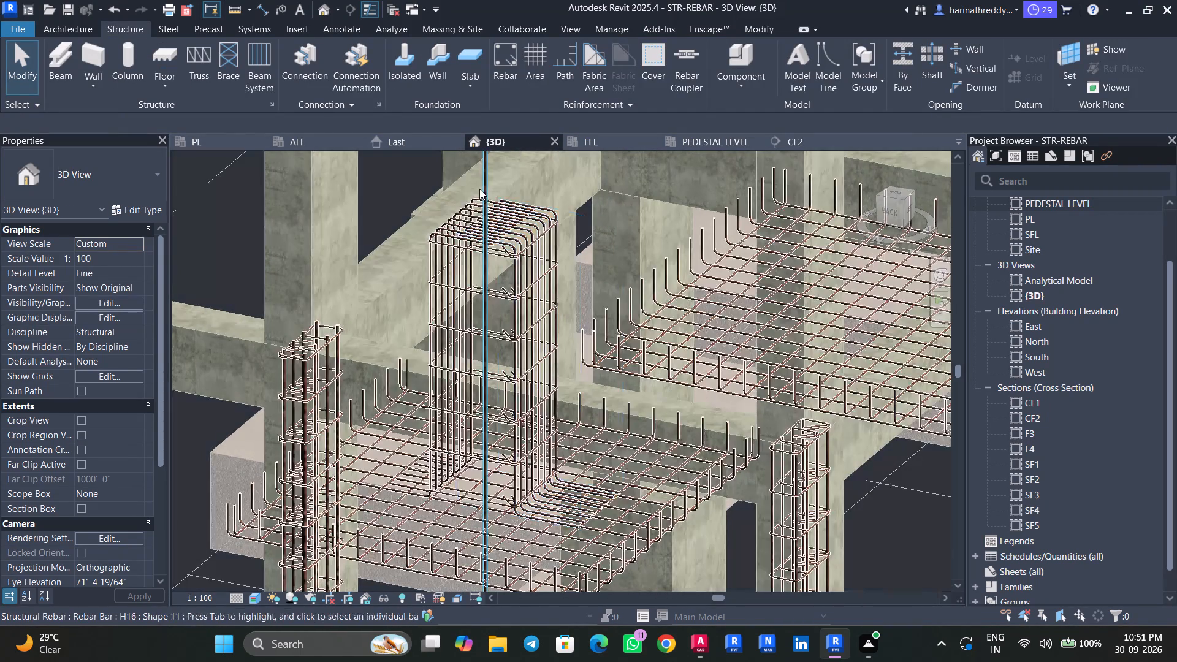
# Raise the H16 L-bar's horizontal leg into the footing so it sits just above the bottom mesh, and check its upper end.
pyautogui.click(479, 189)
pyautogui.scroll(-10, 507, 382)
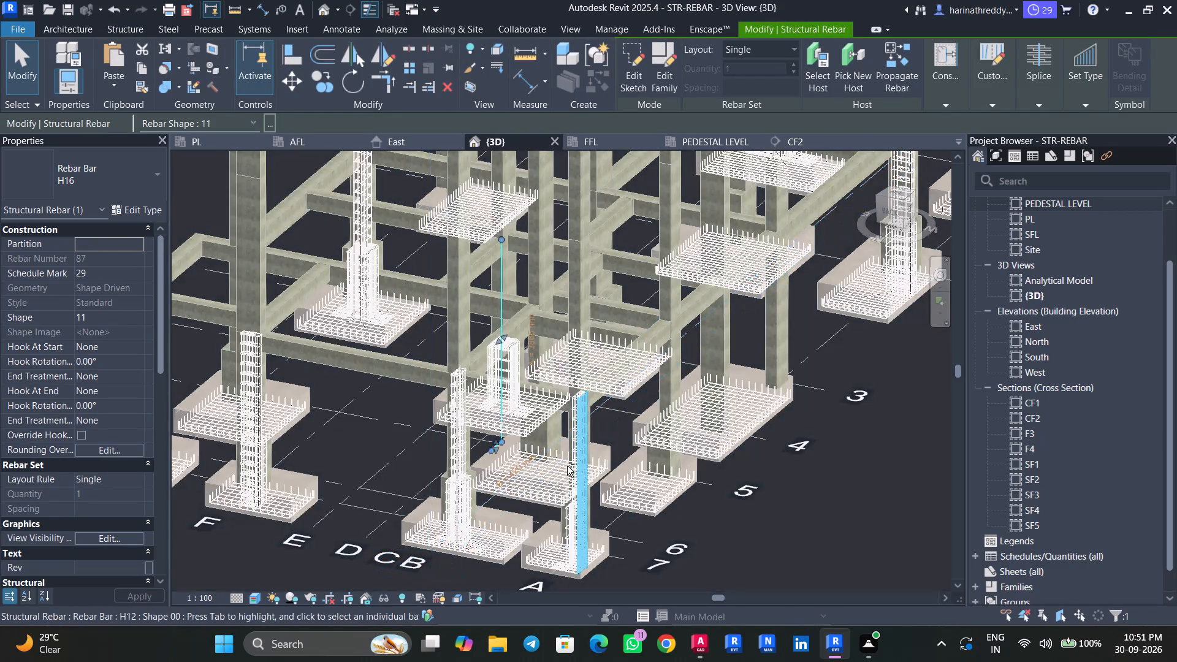
pyautogui.keyDown('shift'); pyautogui.moveTo(566, 466); pyautogui.dragTo(800, 468, button='middle'); pyautogui.keyUp('shift')
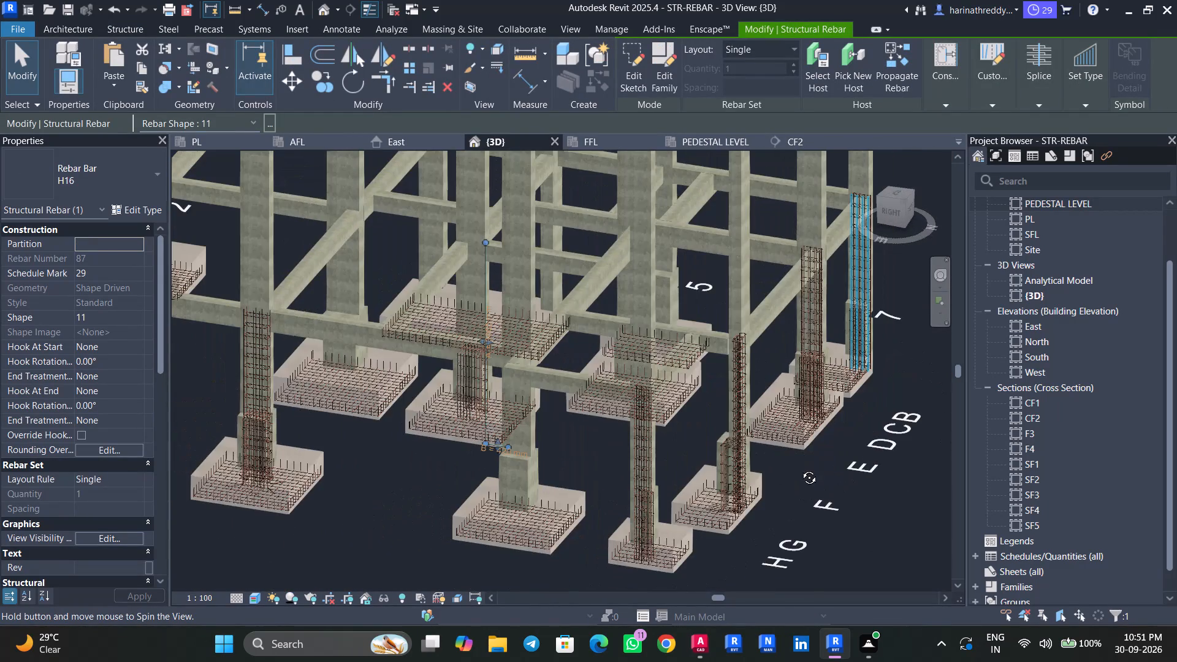
pyautogui.keyDown('shift'); pyautogui.moveTo(800, 468); pyautogui.dragTo(835, 465, button='middle'); pyautogui.keyUp('shift')
pyautogui.keyDown('shift'); pyautogui.moveTo(497, 471); pyautogui.dragTo(507, 376, button='middle'); pyautogui.keyUp('shift')
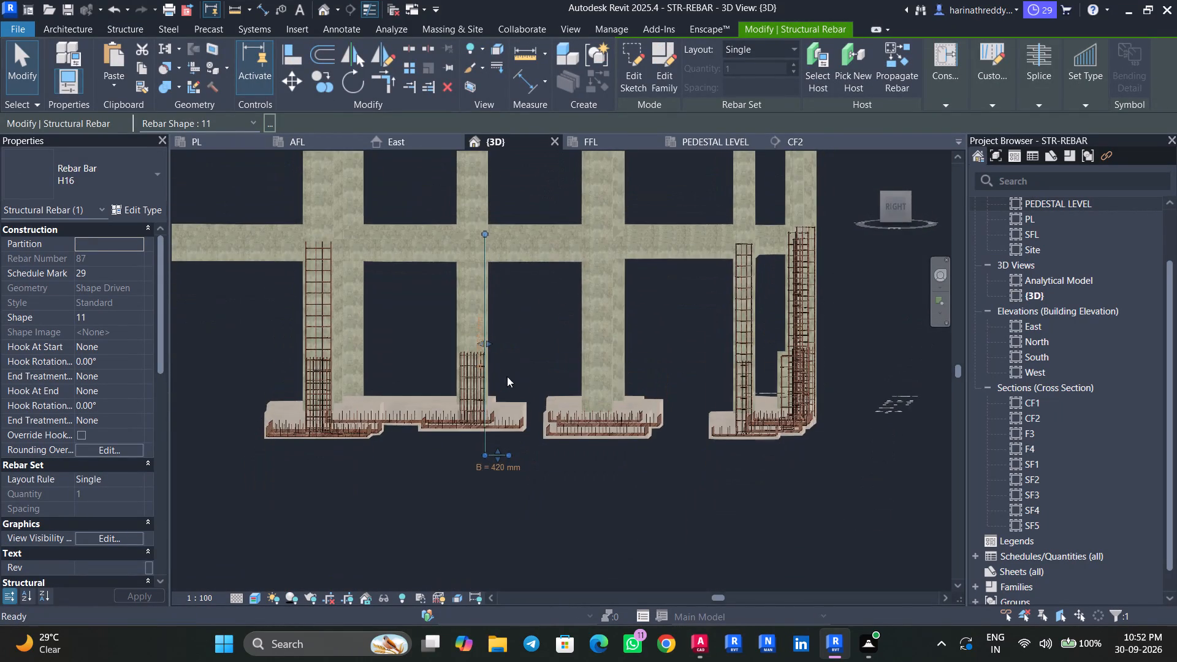
pyautogui.scroll(8, 494, 424)
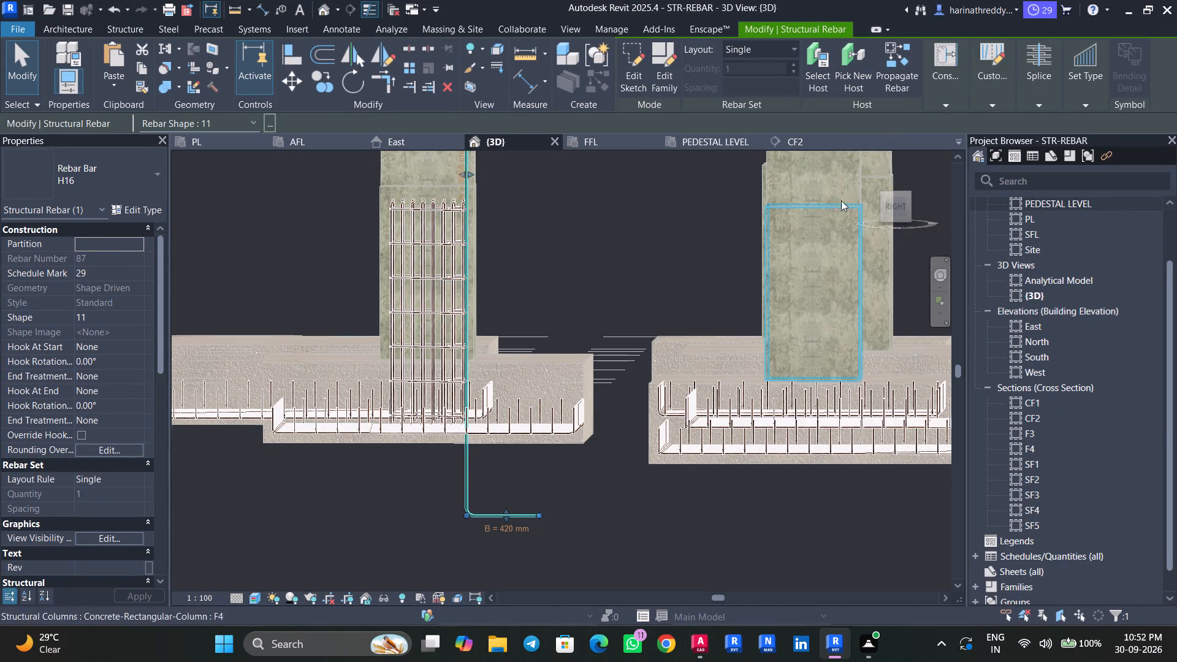
pyautogui.click(900, 207)
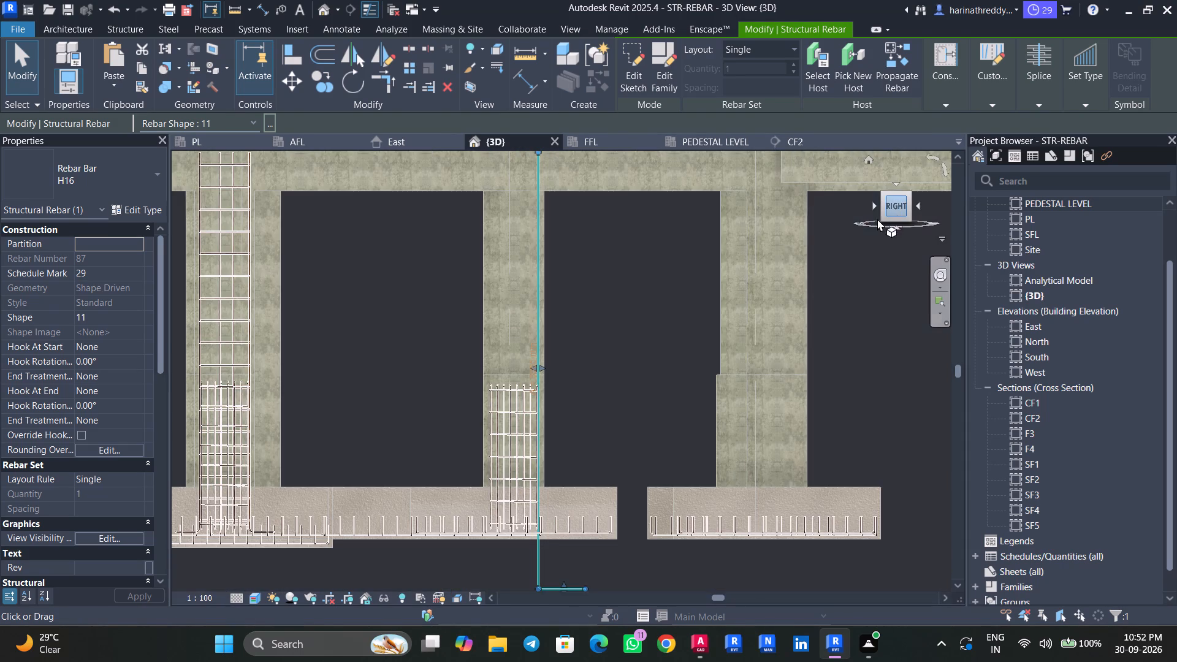
pyautogui.scroll(2, 574, 512)
pyautogui.moveTo(573, 511); pyautogui.dragTo(565, 428, button='middle')
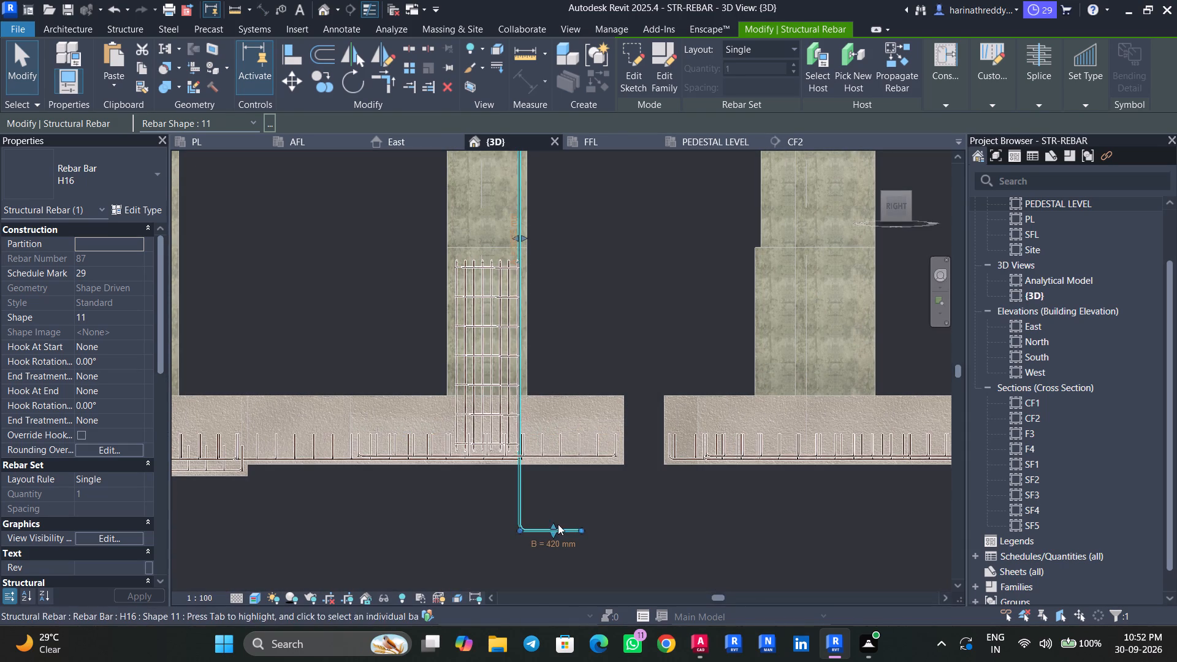
pyautogui.moveTo(554, 523); pyautogui.dragTo(557, 446)
pyautogui.scroll(6, 555, 446)
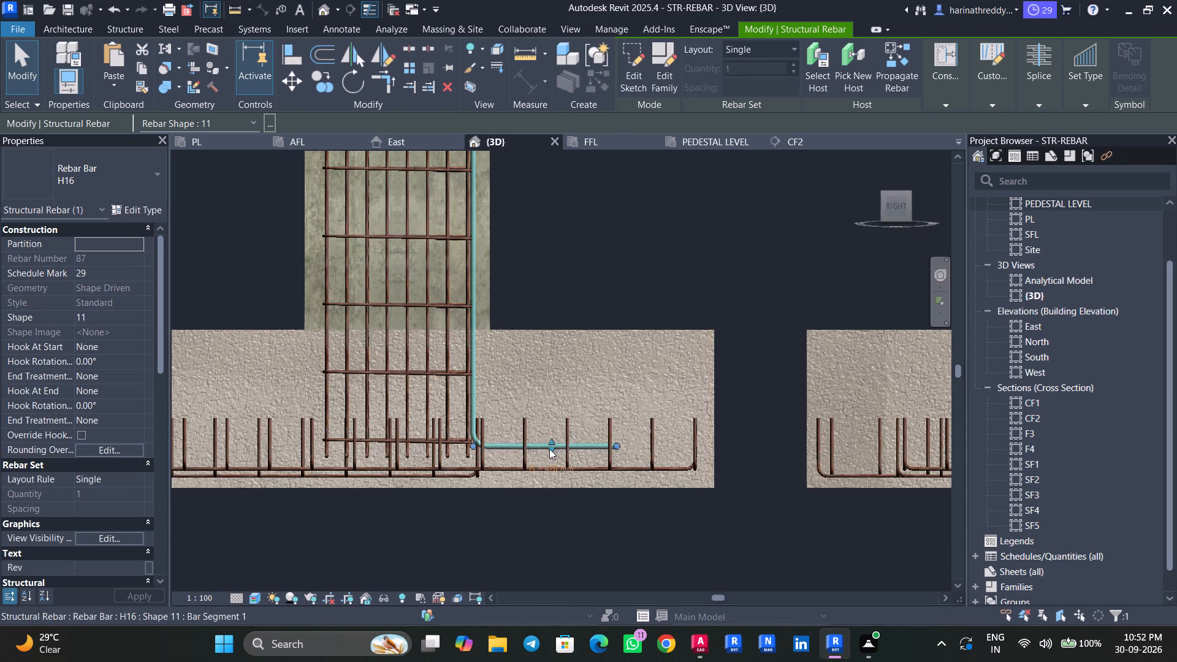
pyautogui.scroll(5, 546, 449)
pyautogui.moveTo(554, 448); pyautogui.dragTo(555, 472)
pyautogui.scroll(-6, 557, 471)
pyautogui.moveTo(541, 214); pyautogui.dragTo(543, 227, button='middle')
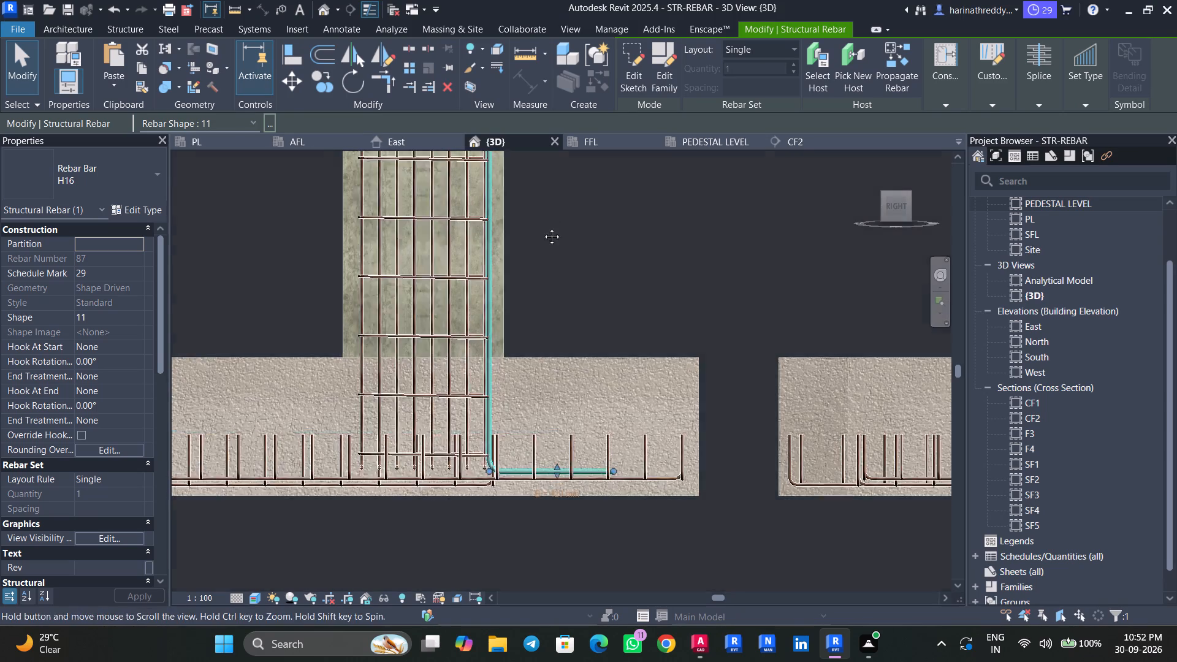
pyautogui.moveTo(543, 227); pyautogui.dragTo(525, 489, button='middle')
pyautogui.scroll(-5, 527, 423)
pyautogui.moveTo(532, 305); pyautogui.dragTo(520, 495, button='middle')
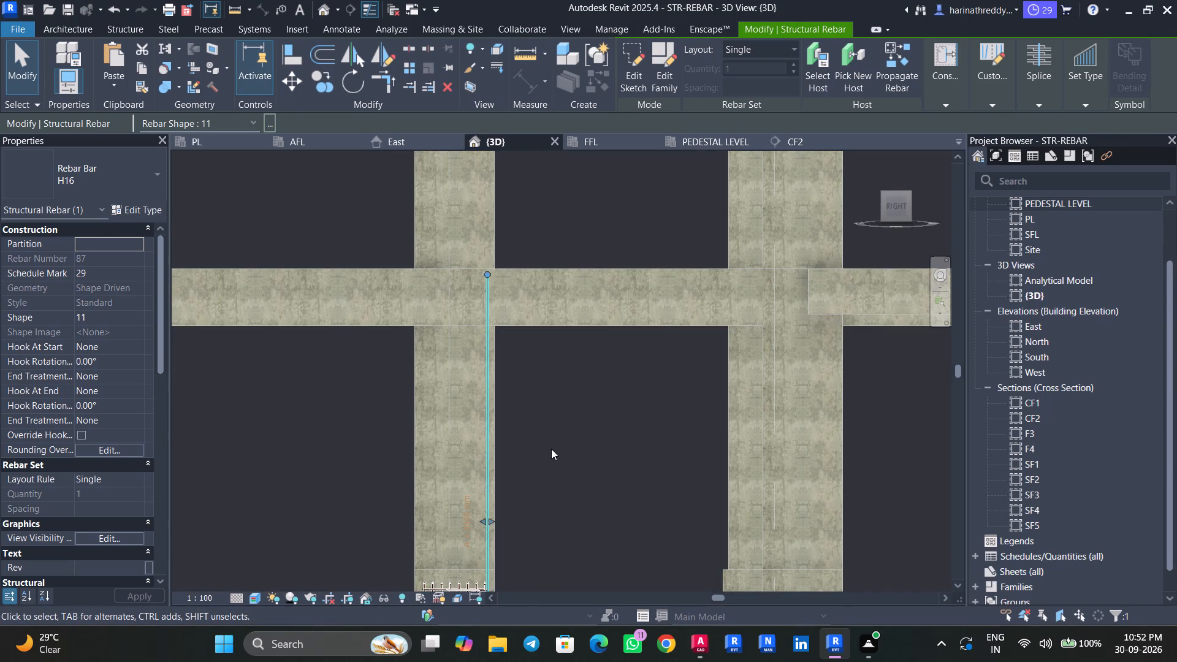
# Rotate the H16 L-bar 45° counterclockwise about its vertical leg in the PEDESTAL LEVEL plan so its foot points diagonally outward.
pyautogui.click(215, 147)
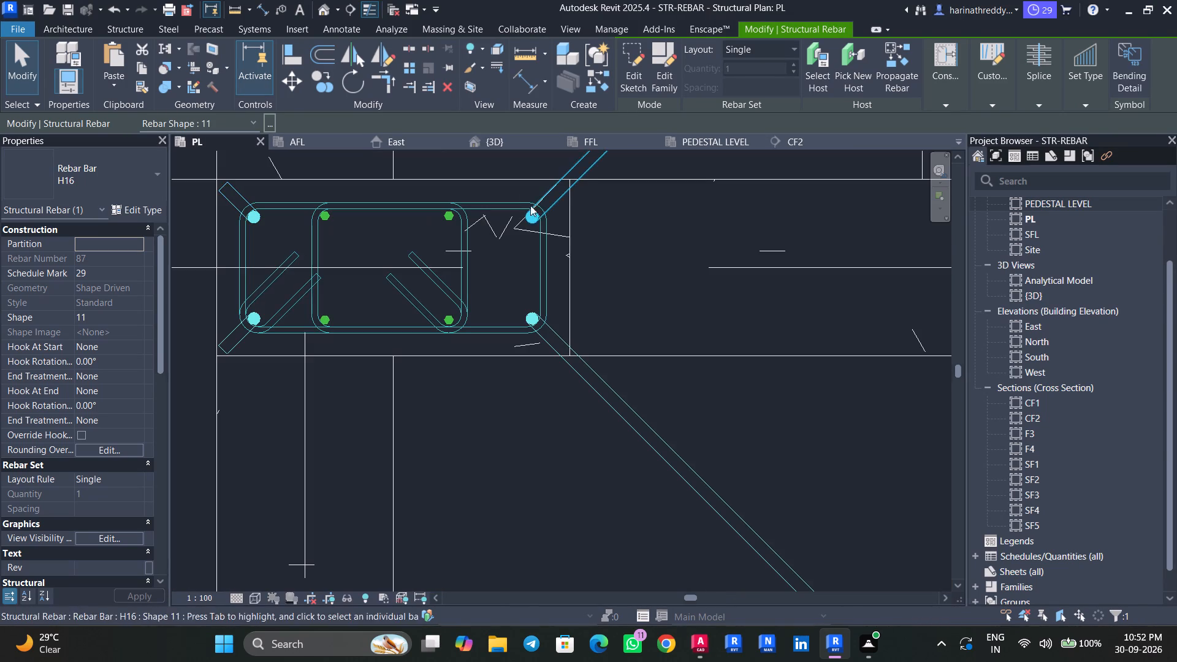
pyautogui.click(717, 141)
pyautogui.scroll(-2, 581, 236)
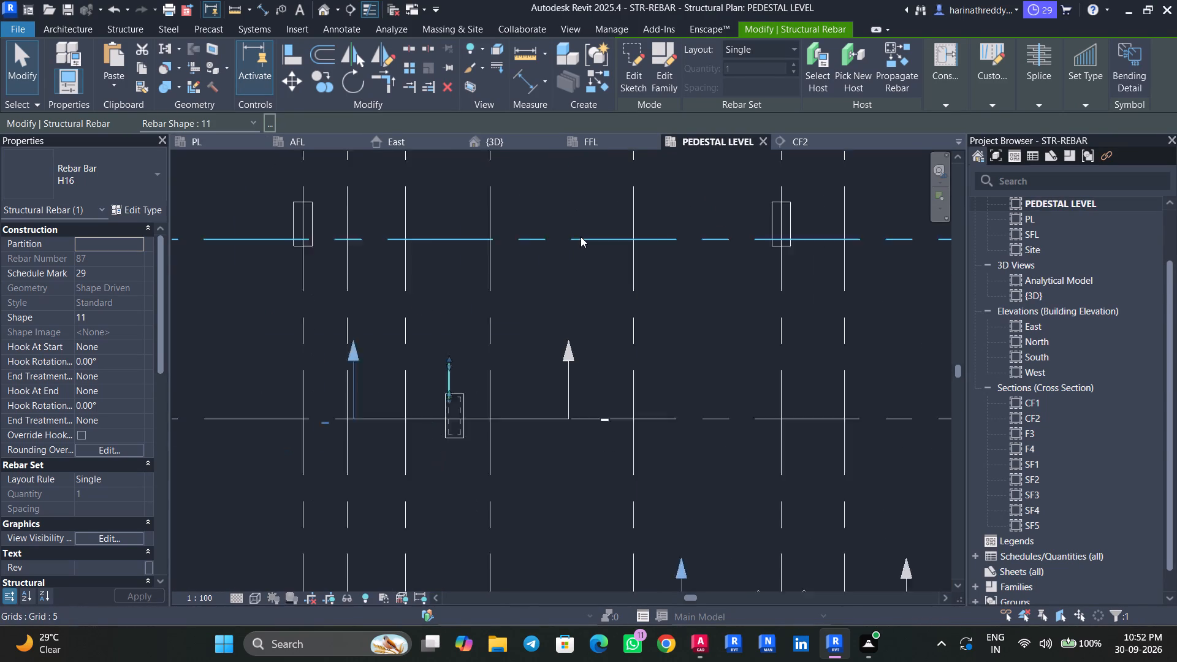
pyautogui.scroll(-1, 581, 237)
pyautogui.scroll(15, 449, 363)
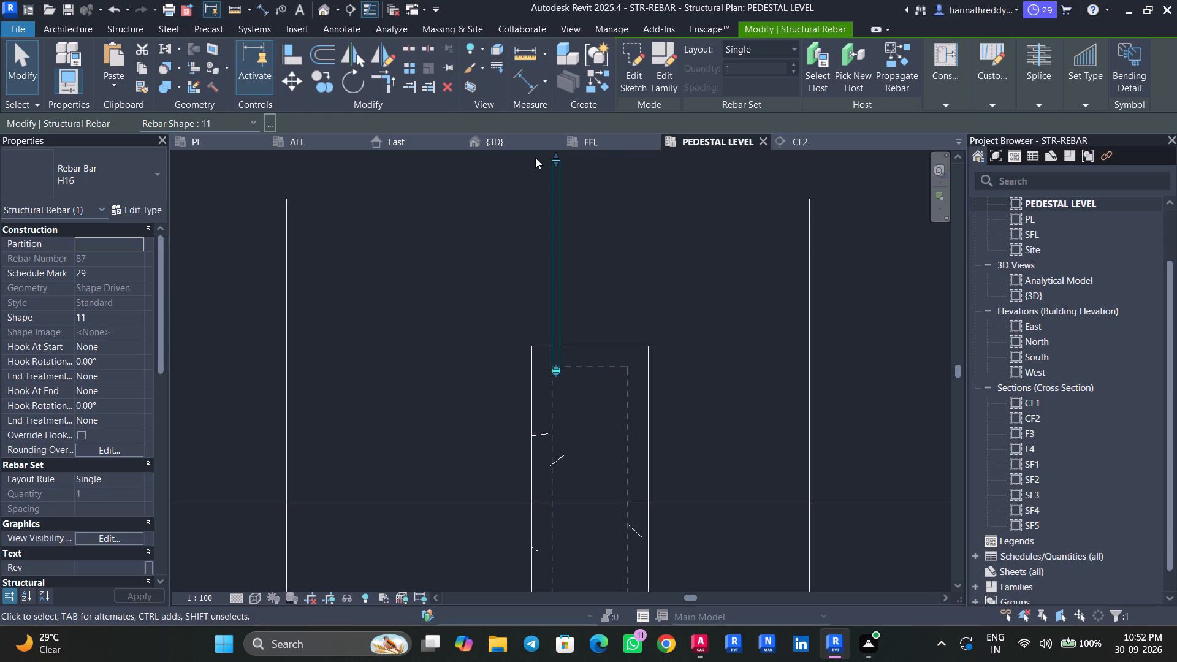
pyautogui.click(352, 83)
pyautogui.scroll(5, 552, 360)
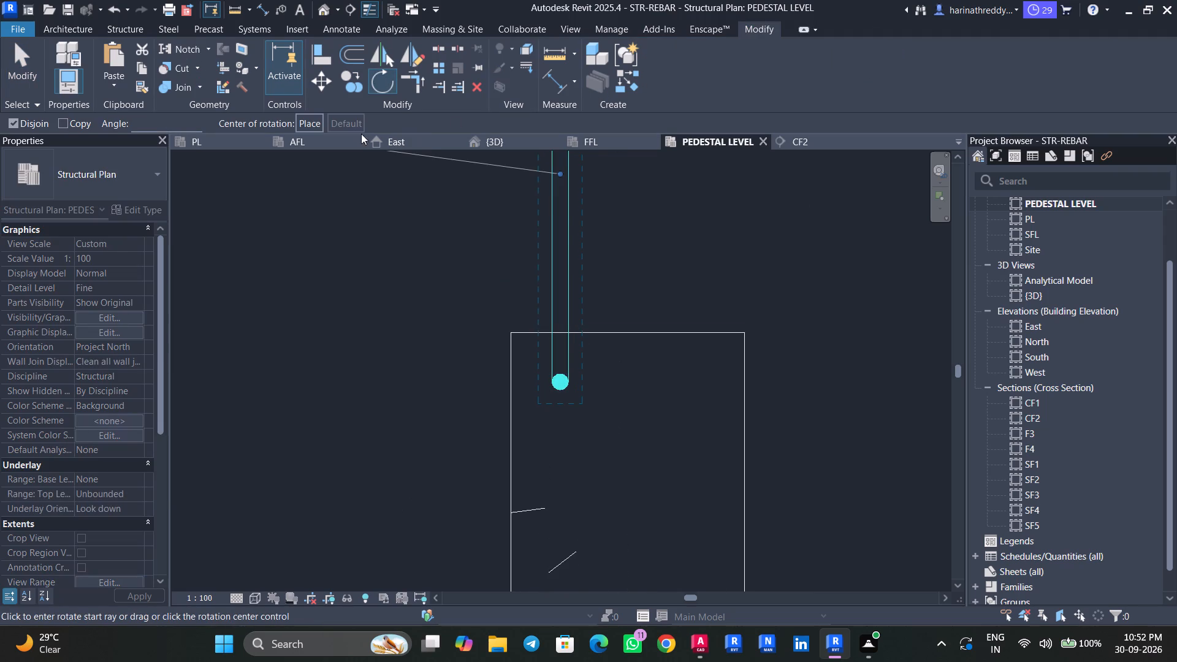
pyautogui.click(308, 123)
pyautogui.scroll(4, 546, 386)
pyautogui.click(574, 376)
pyautogui.scroll(-13, 574, 376)
pyautogui.click(568, 219)
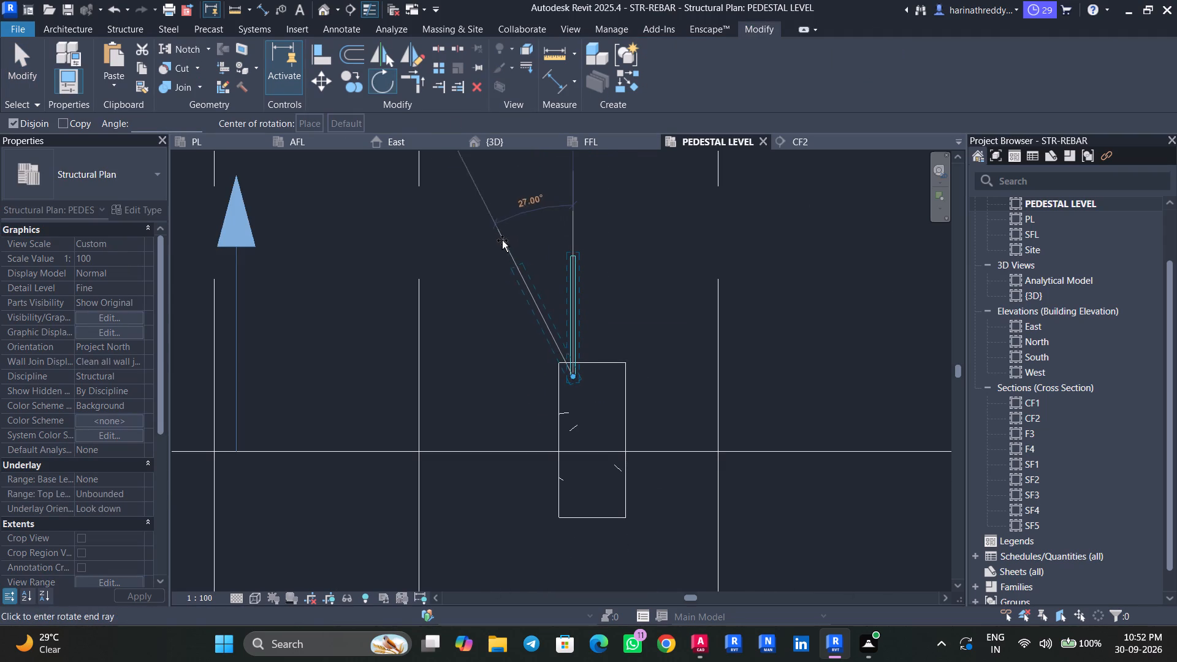
pyautogui.write('45')
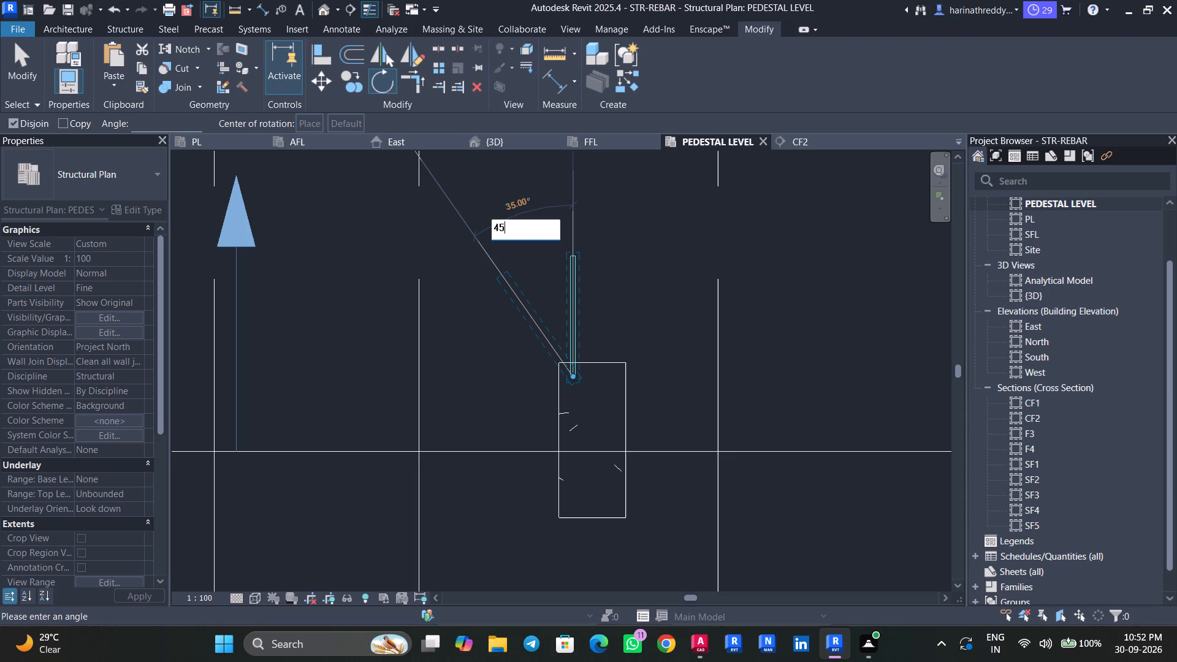
pyautogui.press('Return')
pyautogui.press('Escape')
pyautogui.press('Escape')
pyautogui.press('Escape')
# Mirror a copy of the diagonal H16 L-bar to the column's opposite short side, about the centreline across the C4 column.
pyautogui.click(533, 330)
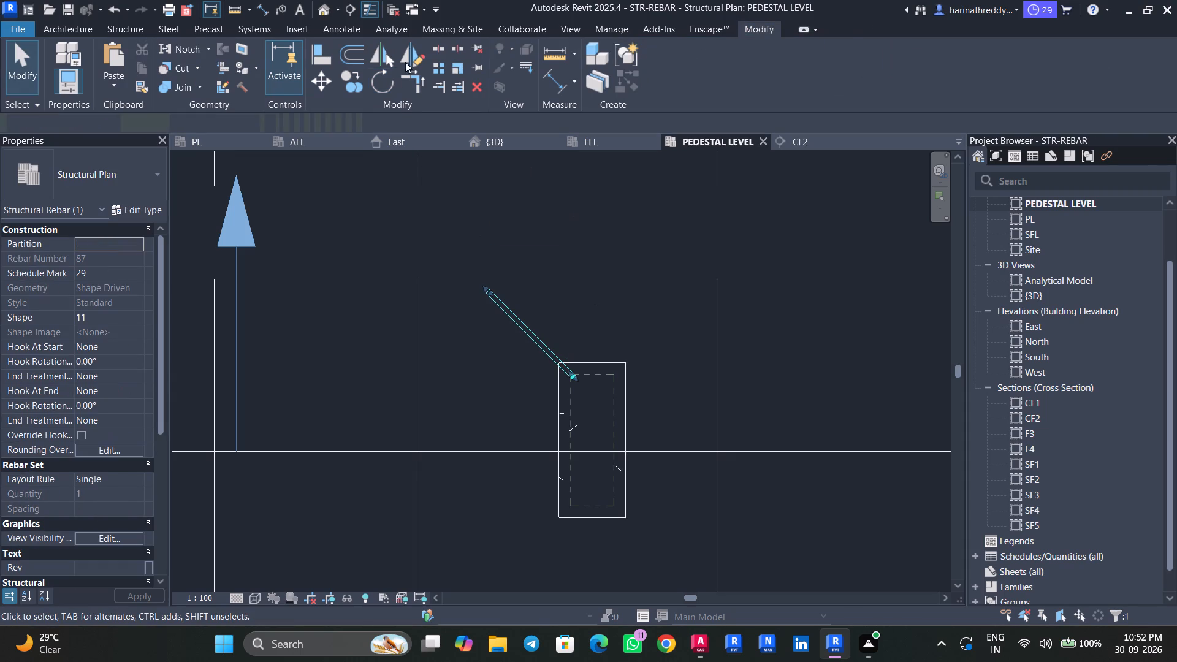
pyautogui.click(359, 59)
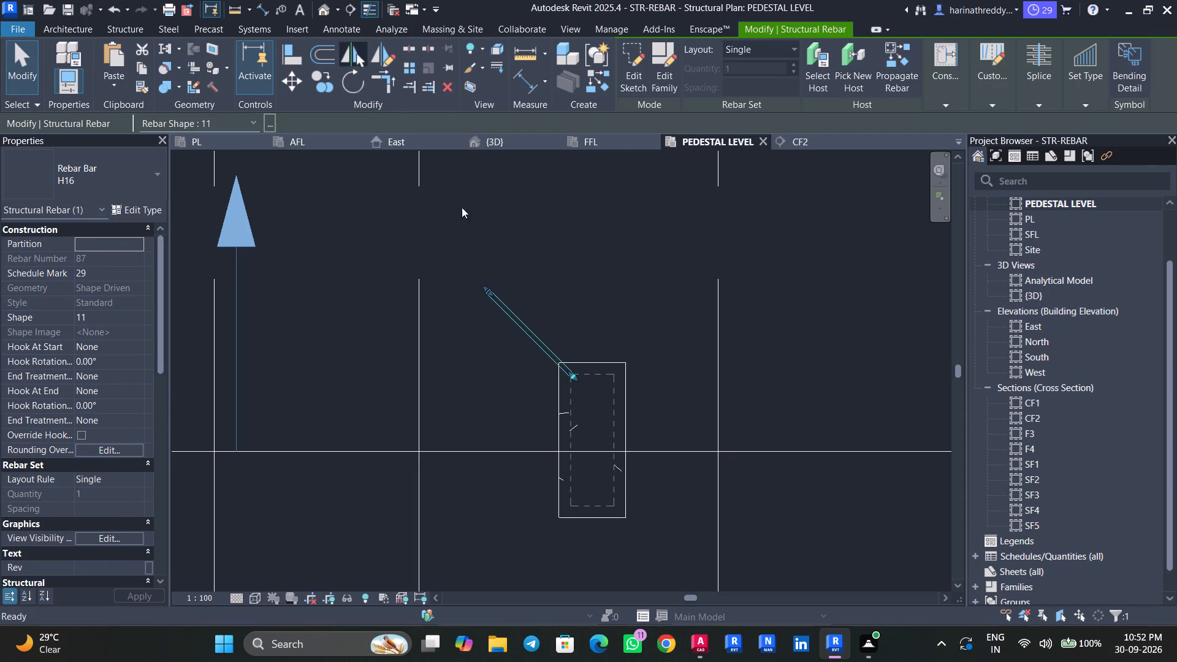
pyautogui.scroll(2, 599, 444)
pyautogui.click(598, 436)
pyautogui.press('Escape')
pyautogui.press('Escape')
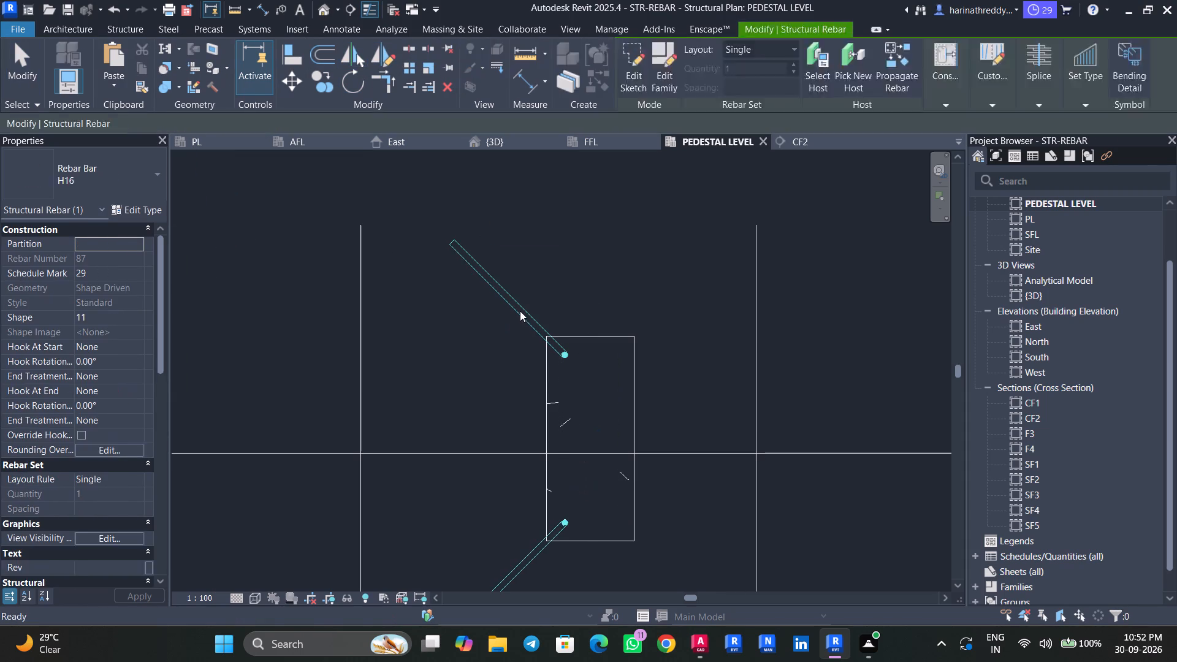
# Mirror copies of both H16 L-bars about the C4 column's long centreline to fill the other two corners.
pyautogui.keyDown('ctrl'); pyautogui.click(520, 310); pyautogui.keyUp('ctrl')
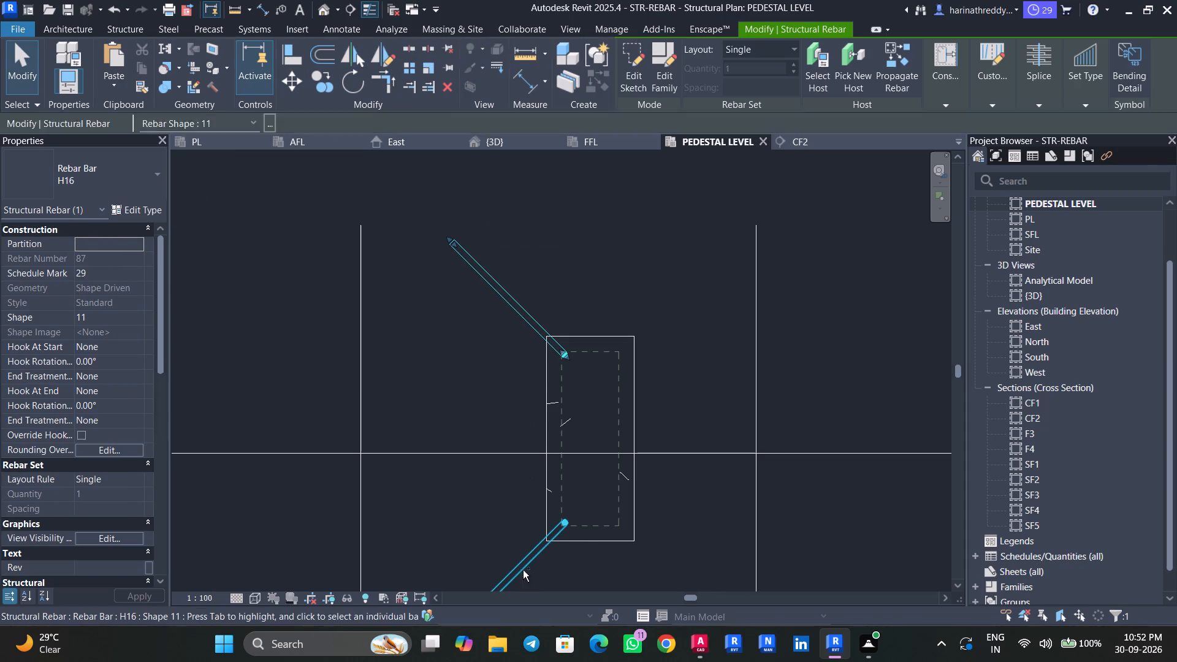
pyautogui.keyDown('ctrl'); pyautogui.click(523, 569); pyautogui.keyUp('ctrl')
pyautogui.click(347, 52)
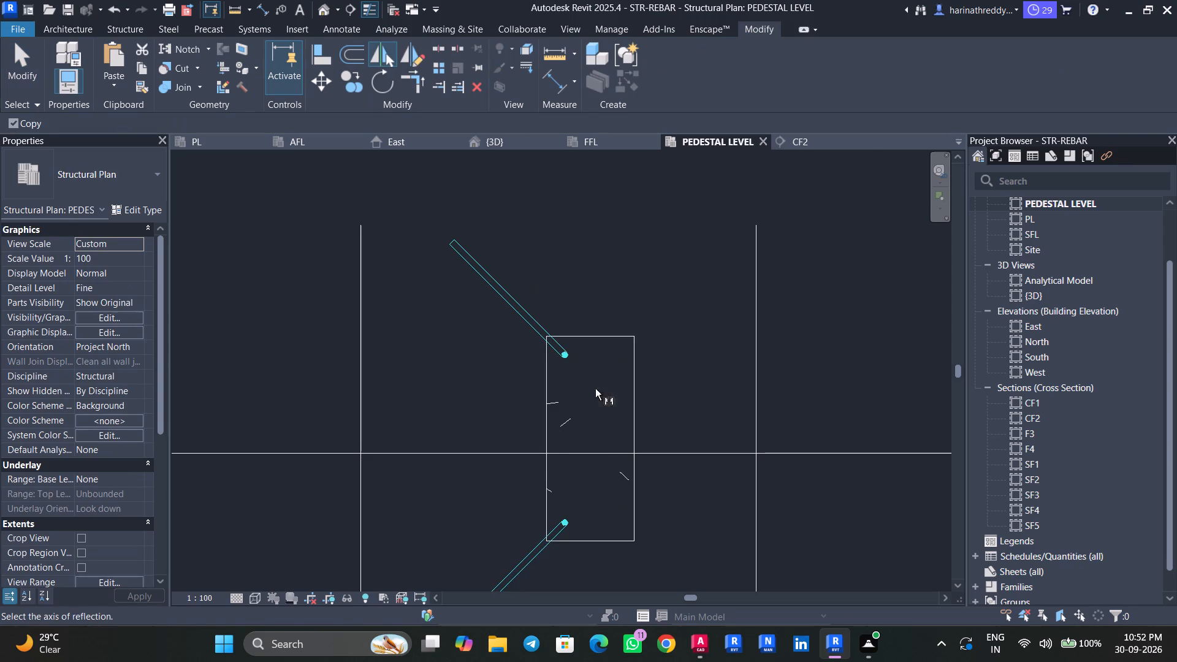
pyautogui.click(592, 400)
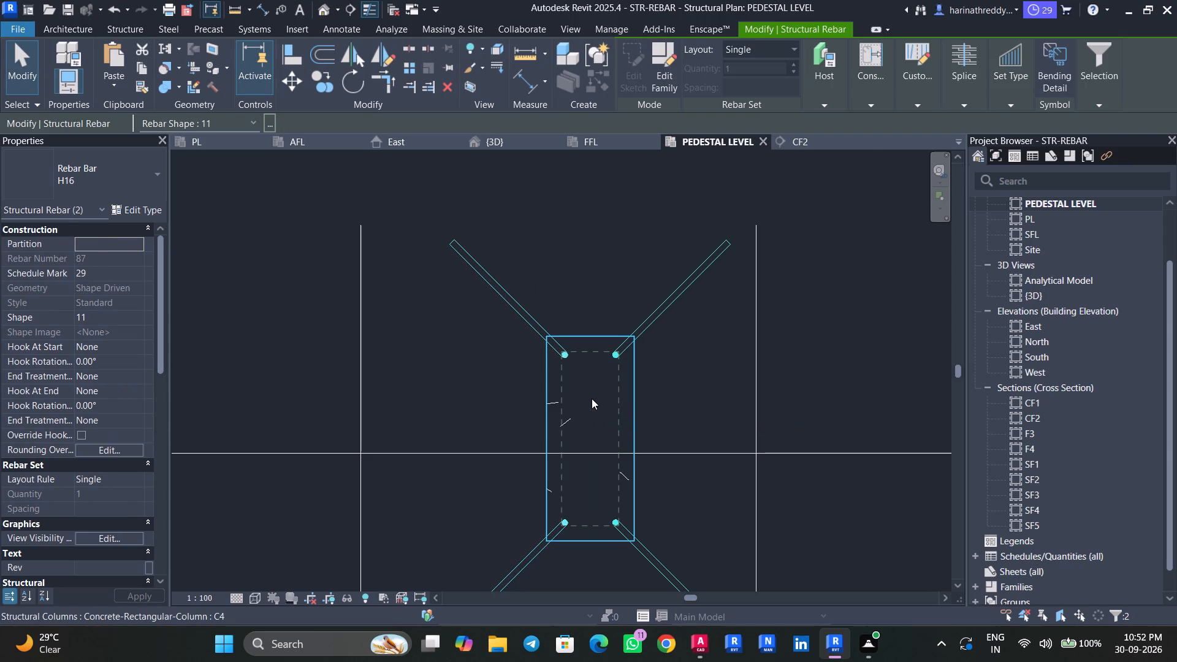
pyautogui.press('Escape')
pyautogui.press('Escape')
pyautogui.press('Escape')
pyautogui.click(663, 314)
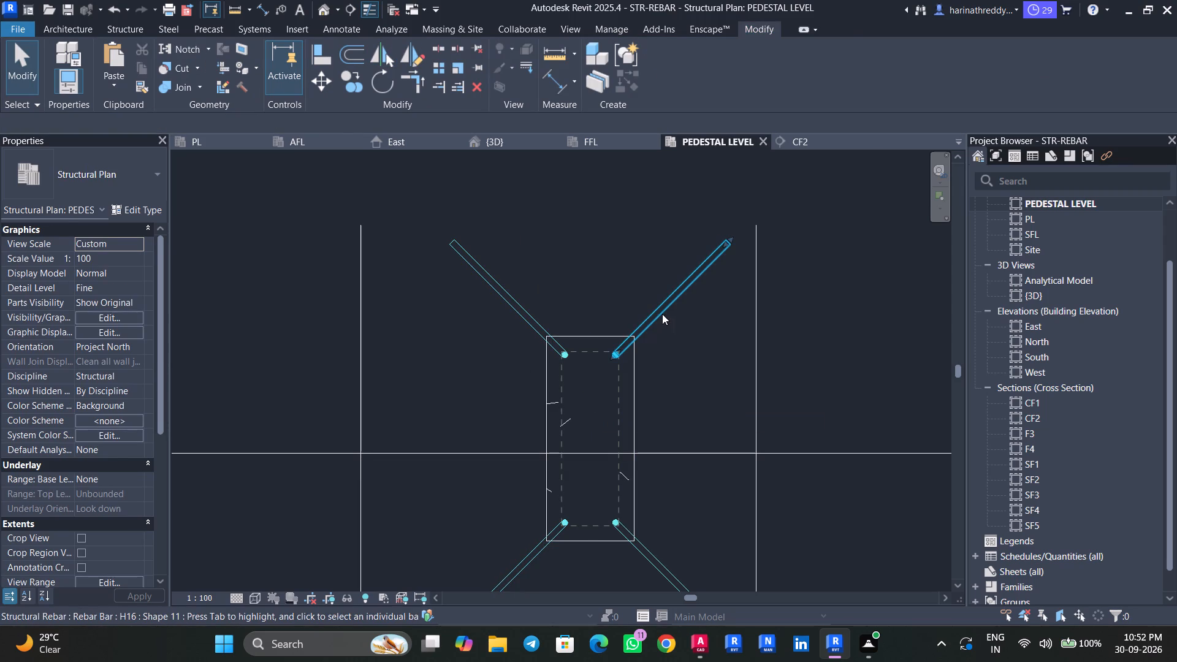
pyautogui.scroll(-5, 679, 356)
pyautogui.moveTo(679, 356); pyautogui.dragTo(657, 287, button='middle')
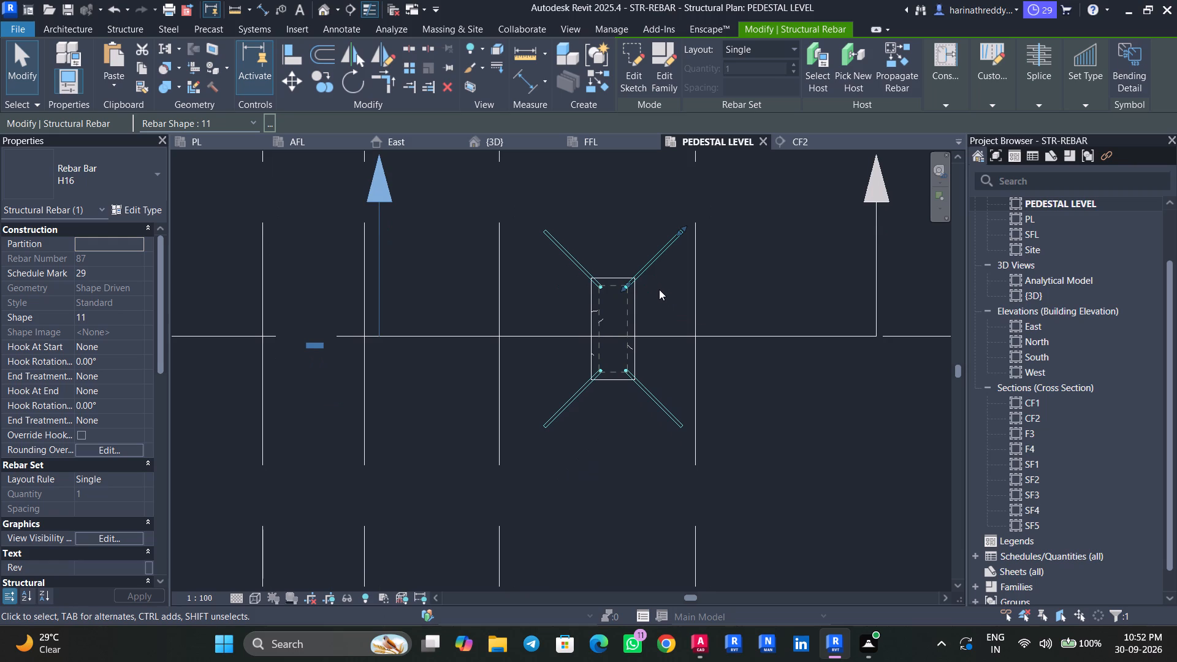
pyautogui.press('Escape')
pyautogui.press('Escape')
# Set the PEDESTAL LEVEL plan's view range cut plane offset to 1'.
pyautogui.write('VR')
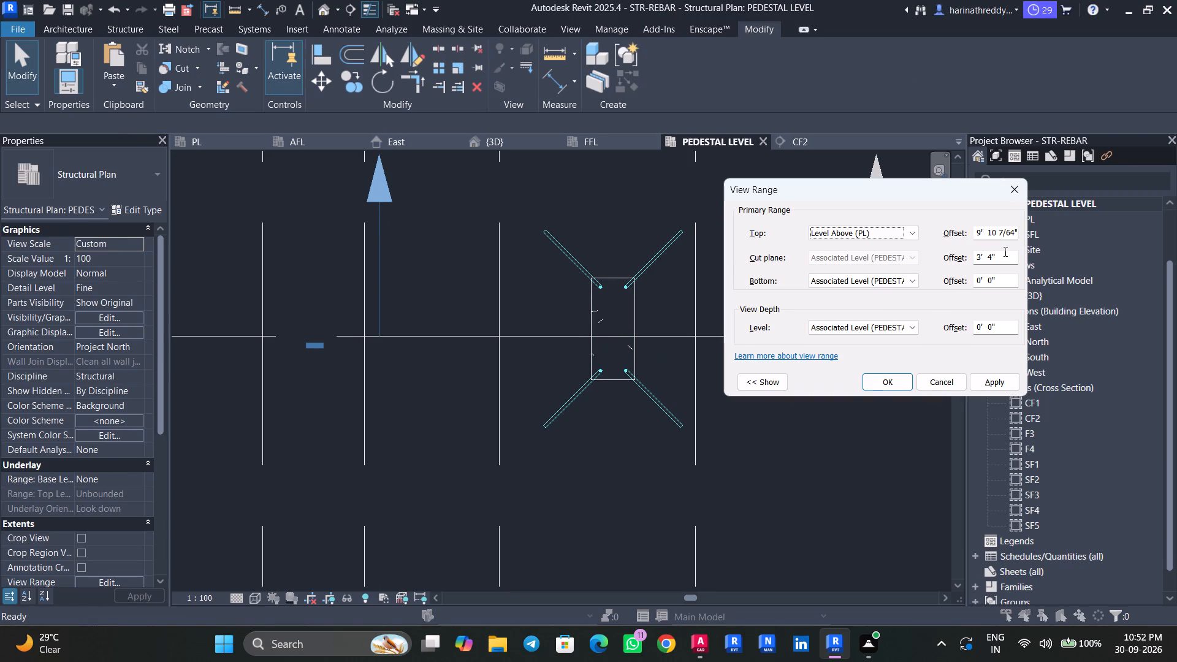
pyautogui.moveTo(1007, 257); pyautogui.dragTo(958, 257)
pyautogui.write("1'")
pyautogui.press('Return')
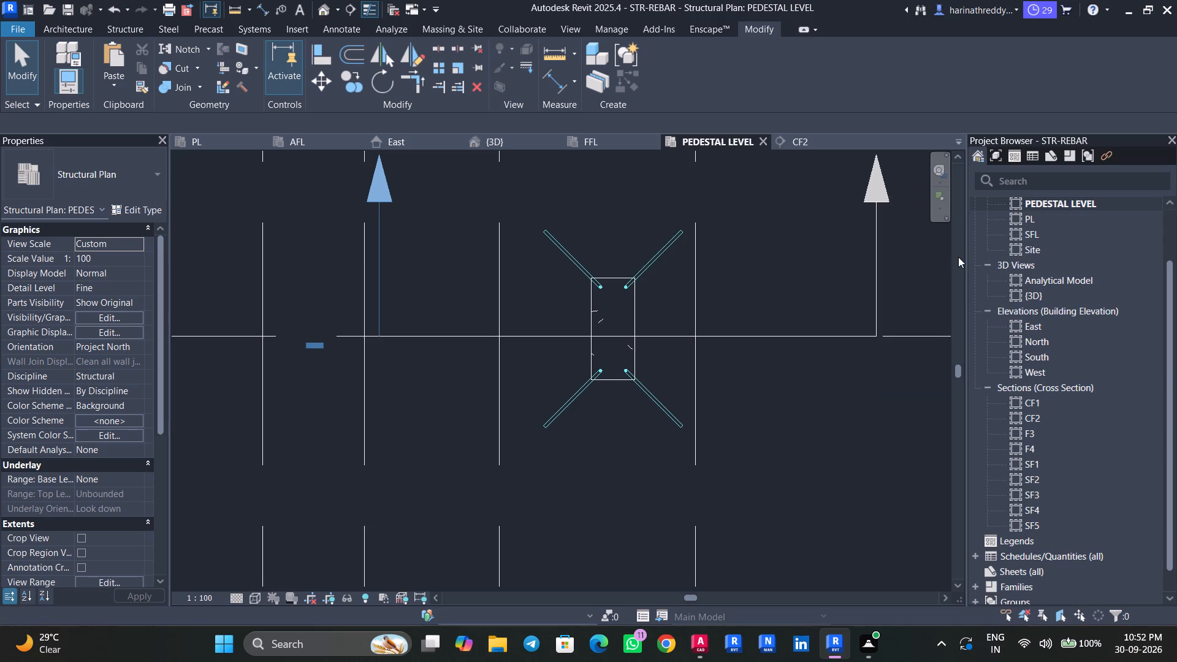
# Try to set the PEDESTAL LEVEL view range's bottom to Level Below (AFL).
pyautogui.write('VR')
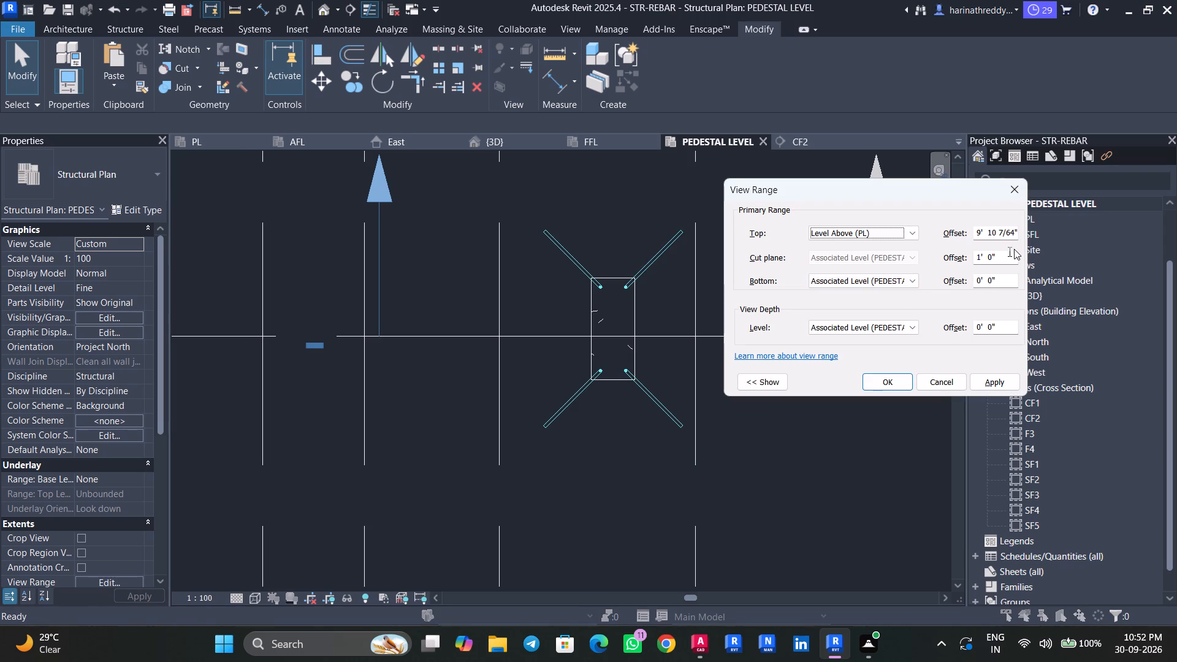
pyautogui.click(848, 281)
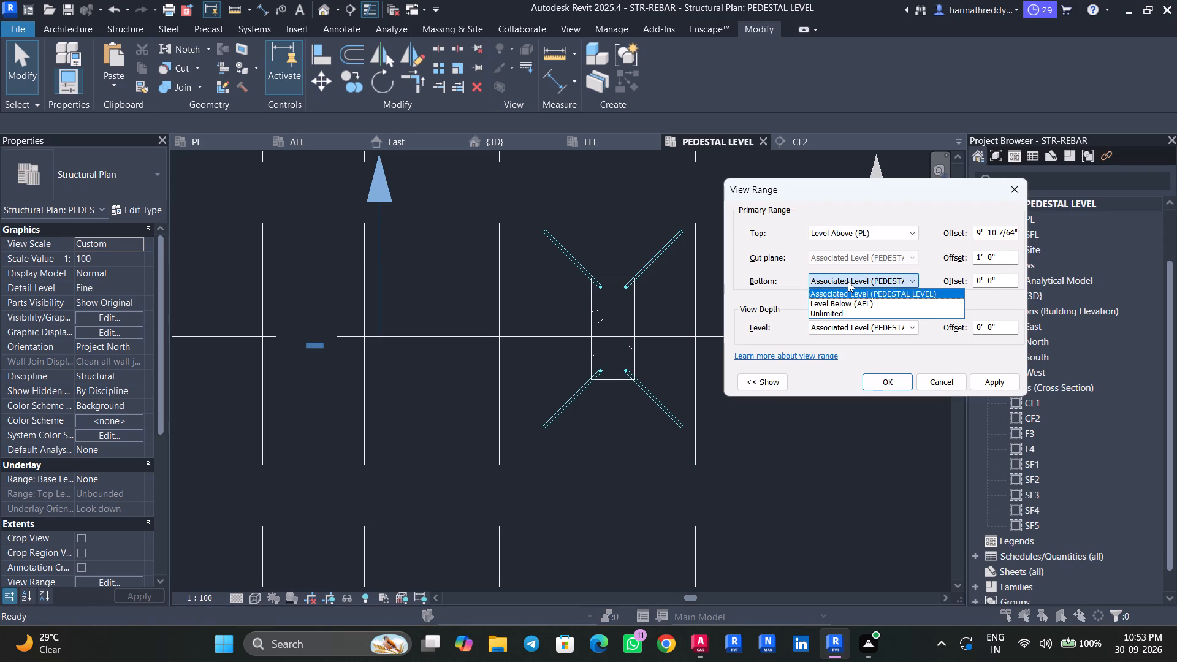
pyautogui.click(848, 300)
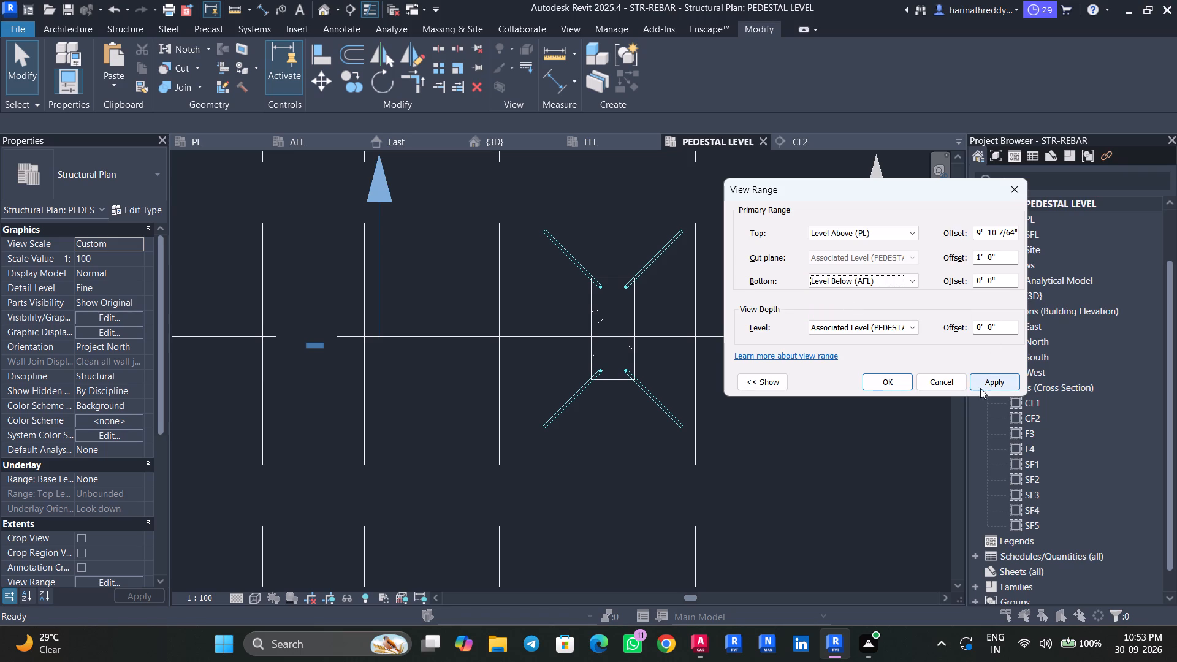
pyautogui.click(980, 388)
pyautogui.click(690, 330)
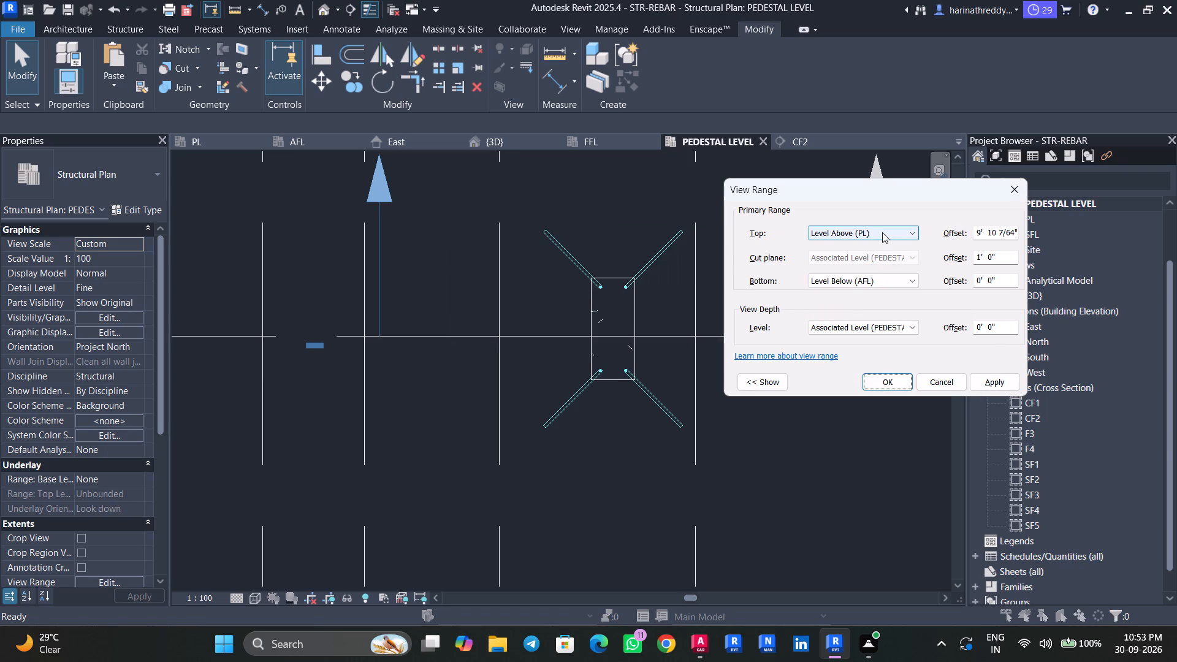
# Set the view range's top and bottom to Associated Level (PEDESTAL LEVEL) and the cut plane offset to 3'.
pyautogui.click(882, 232)
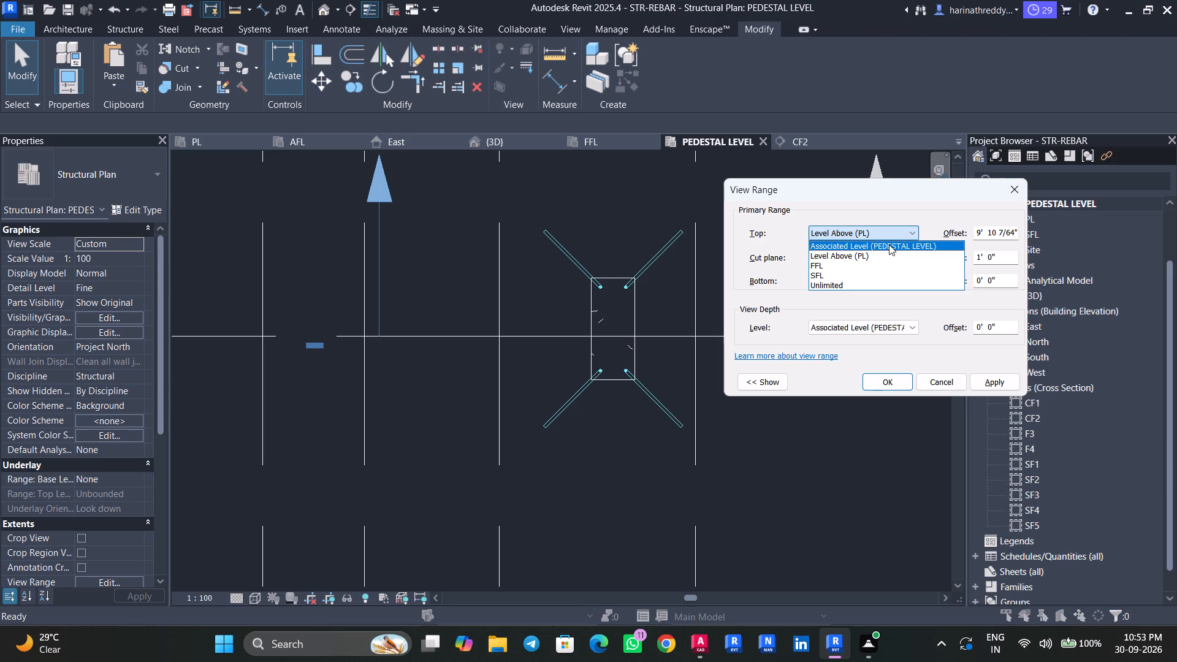
pyautogui.click(889, 245)
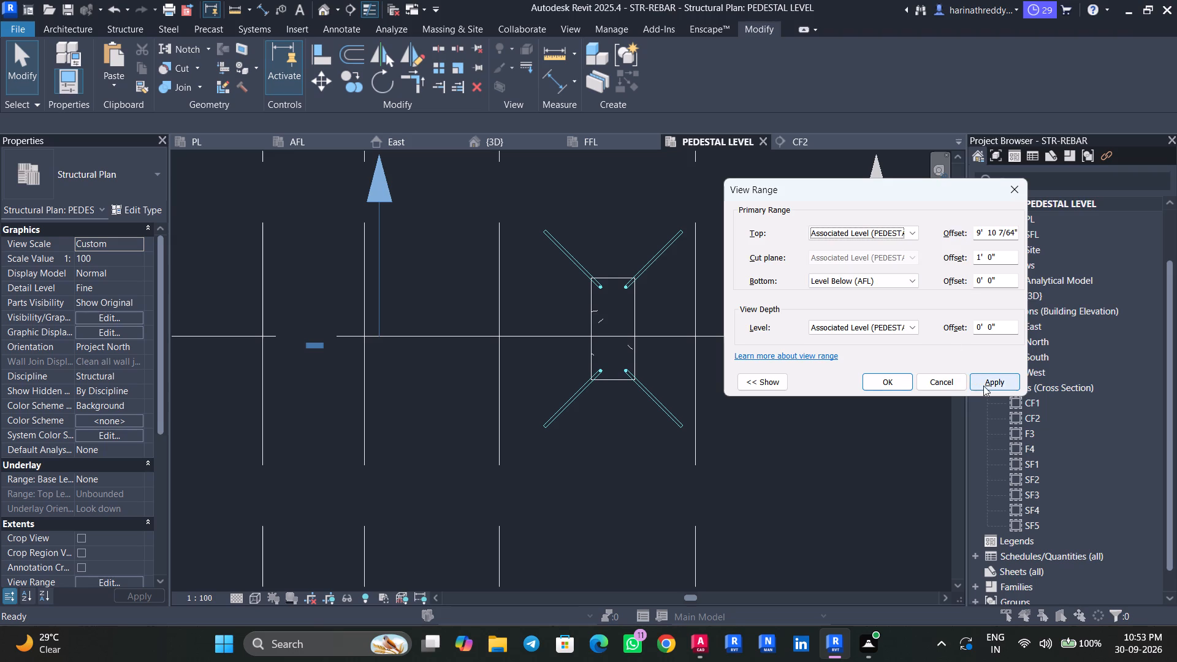
pyautogui.click(985, 384)
pyautogui.click(688, 327)
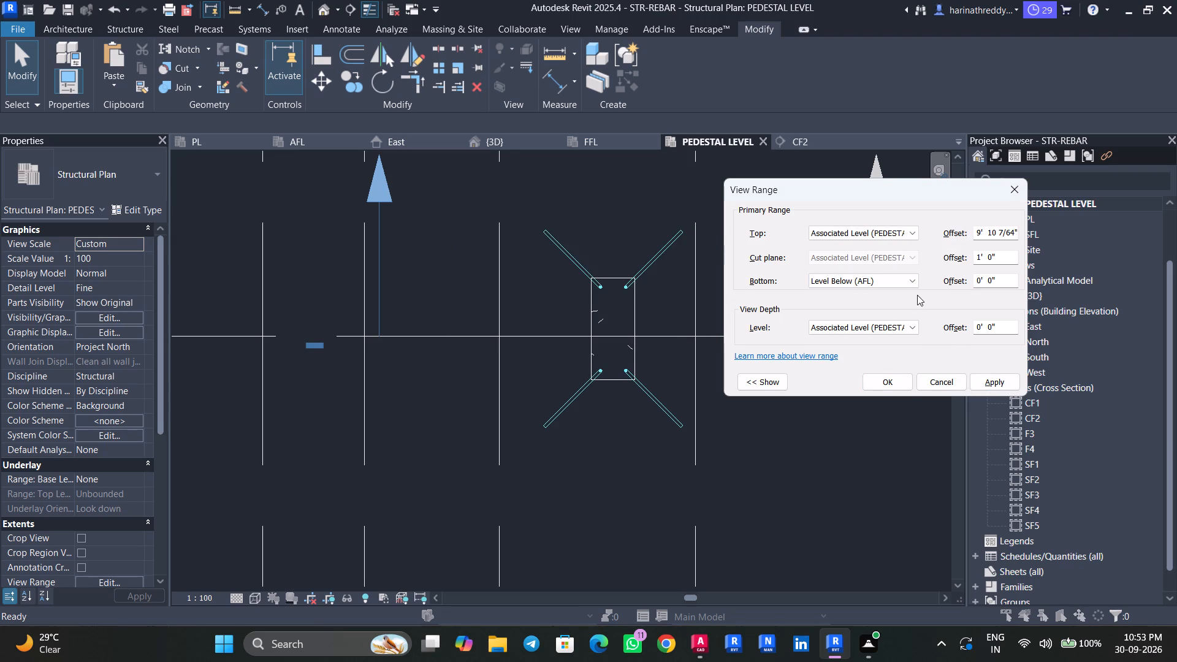
pyautogui.click(913, 280)
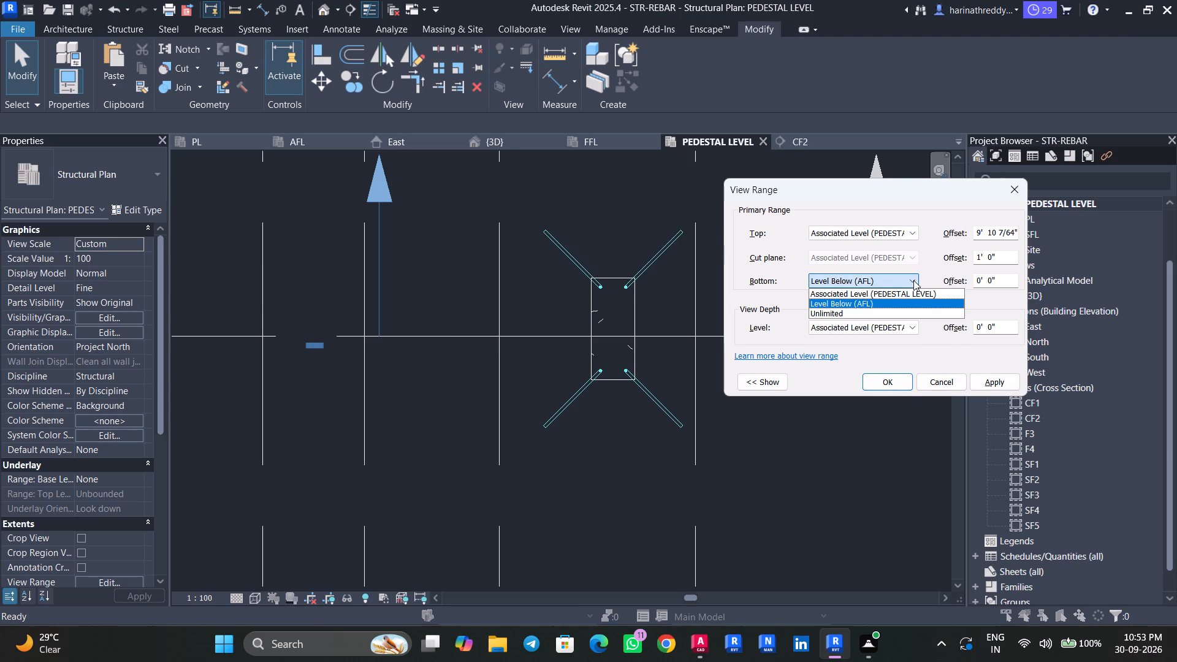
pyautogui.click(911, 295)
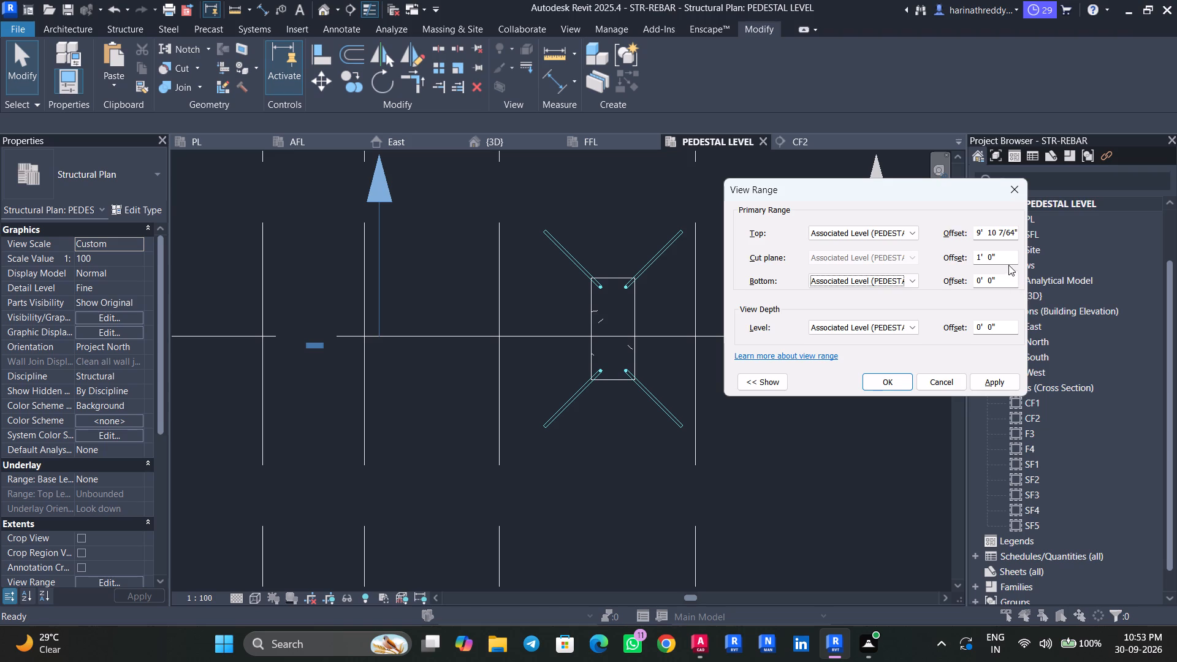
pyautogui.moveTo(1005, 258); pyautogui.dragTo(947, 258)
pyautogui.write("3'")
pyautogui.press('Return')
pyautogui.scroll(-4, 622, 269)
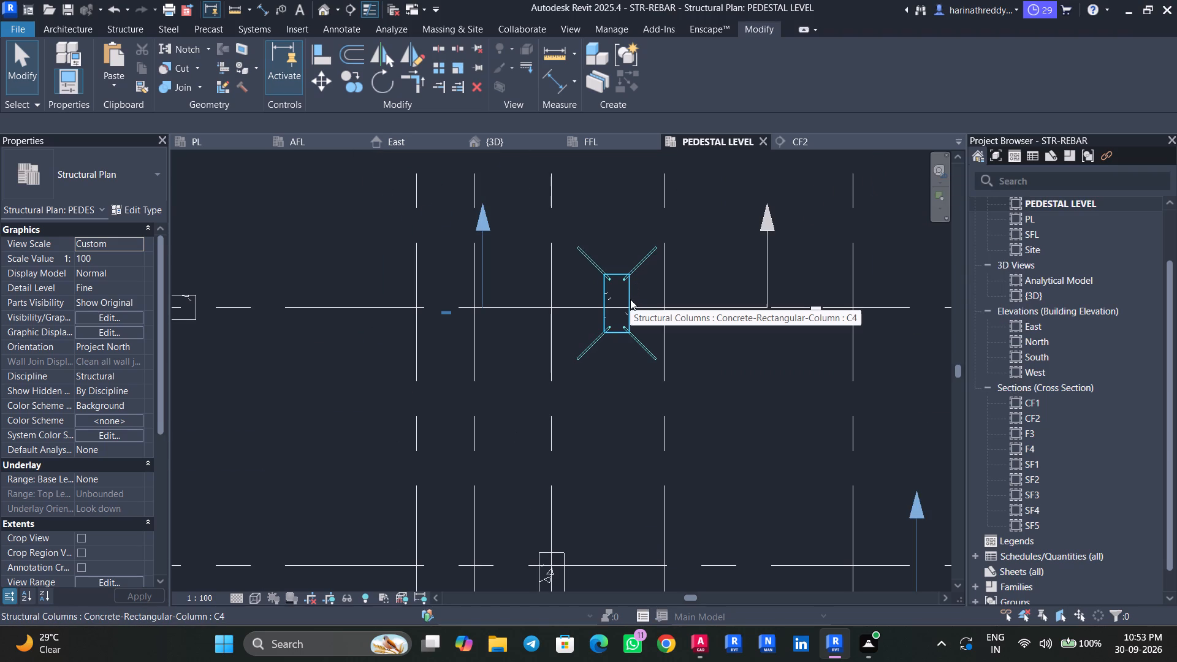
pyautogui.scroll(8, 634, 283)
pyautogui.write('``')
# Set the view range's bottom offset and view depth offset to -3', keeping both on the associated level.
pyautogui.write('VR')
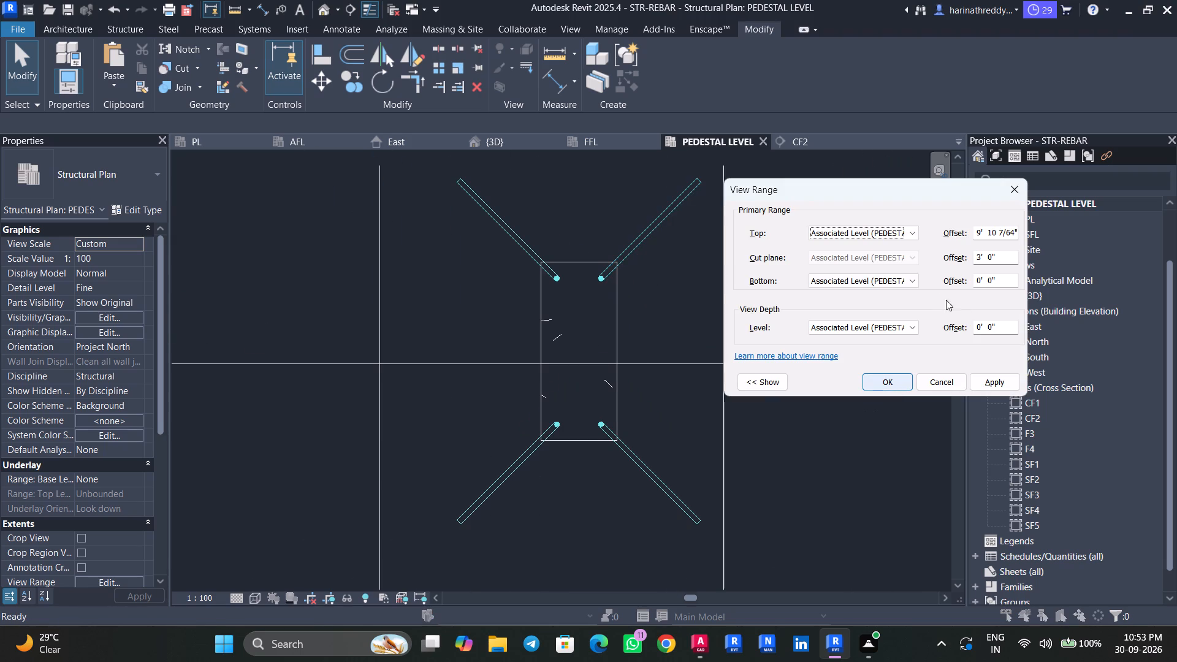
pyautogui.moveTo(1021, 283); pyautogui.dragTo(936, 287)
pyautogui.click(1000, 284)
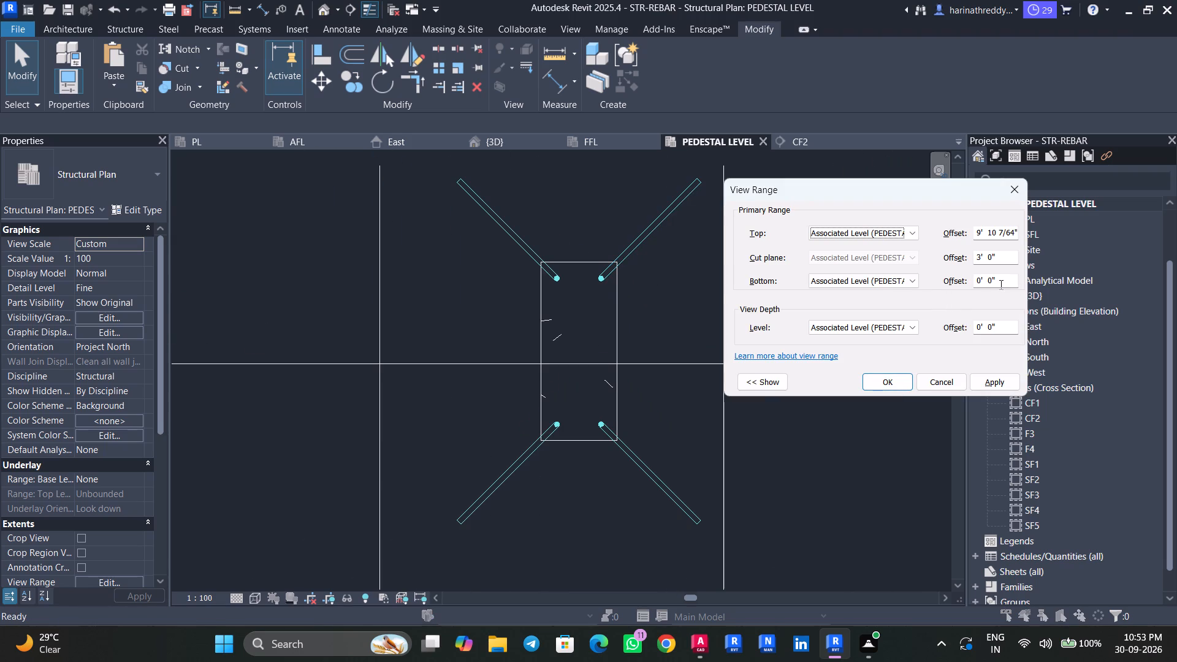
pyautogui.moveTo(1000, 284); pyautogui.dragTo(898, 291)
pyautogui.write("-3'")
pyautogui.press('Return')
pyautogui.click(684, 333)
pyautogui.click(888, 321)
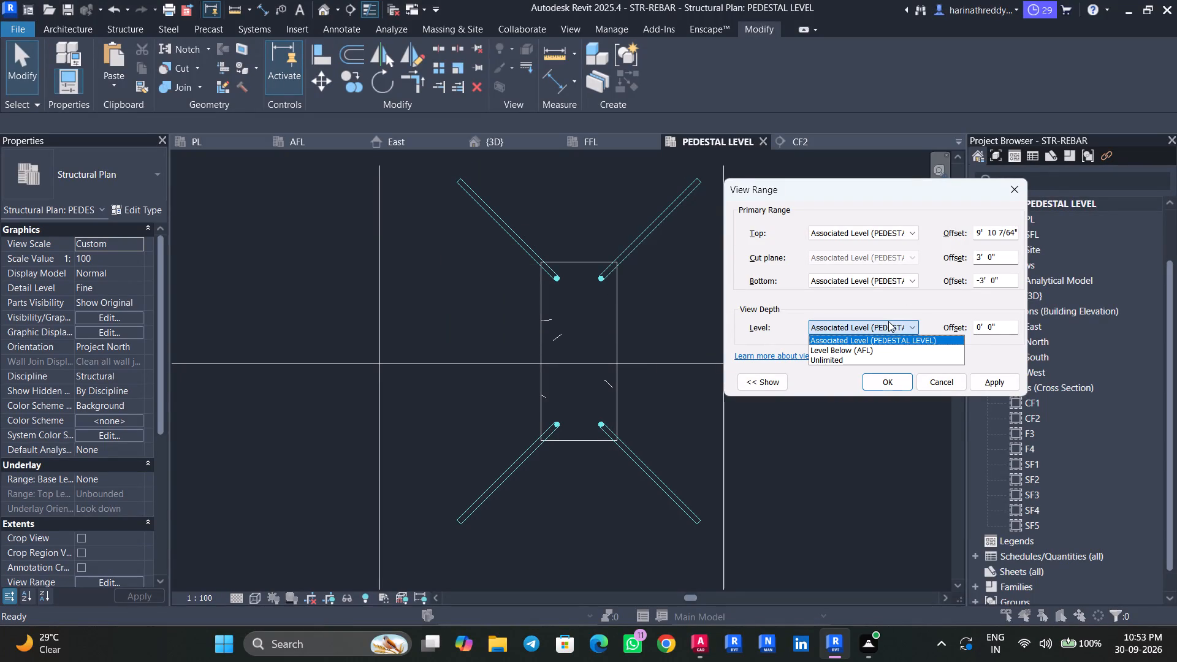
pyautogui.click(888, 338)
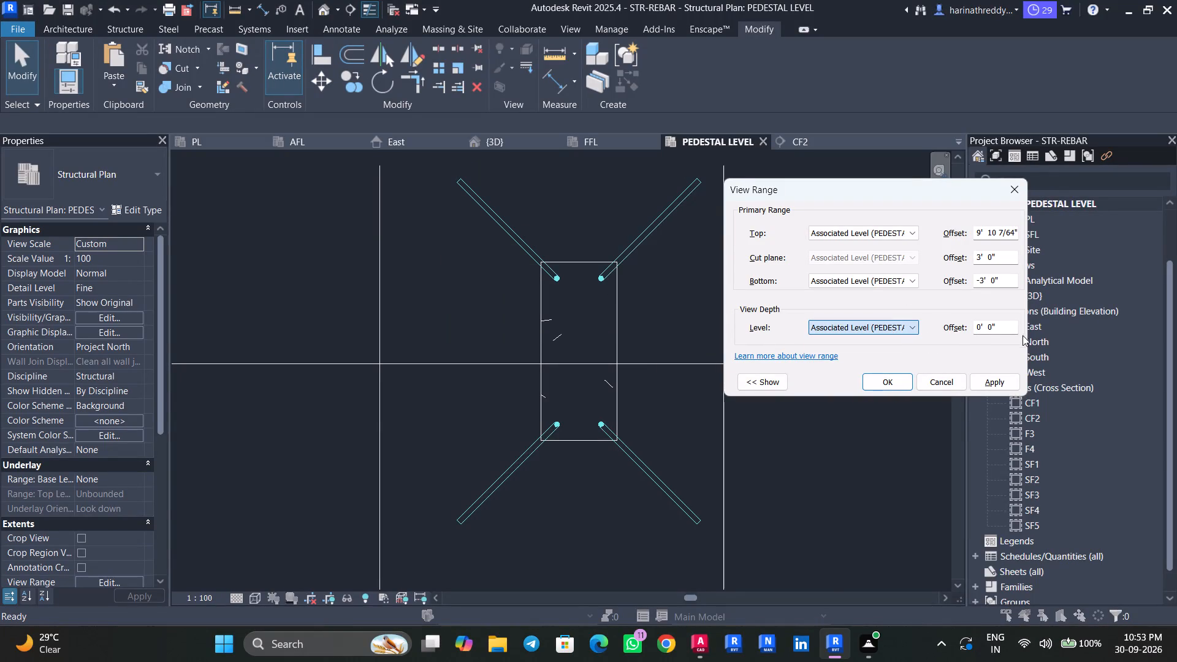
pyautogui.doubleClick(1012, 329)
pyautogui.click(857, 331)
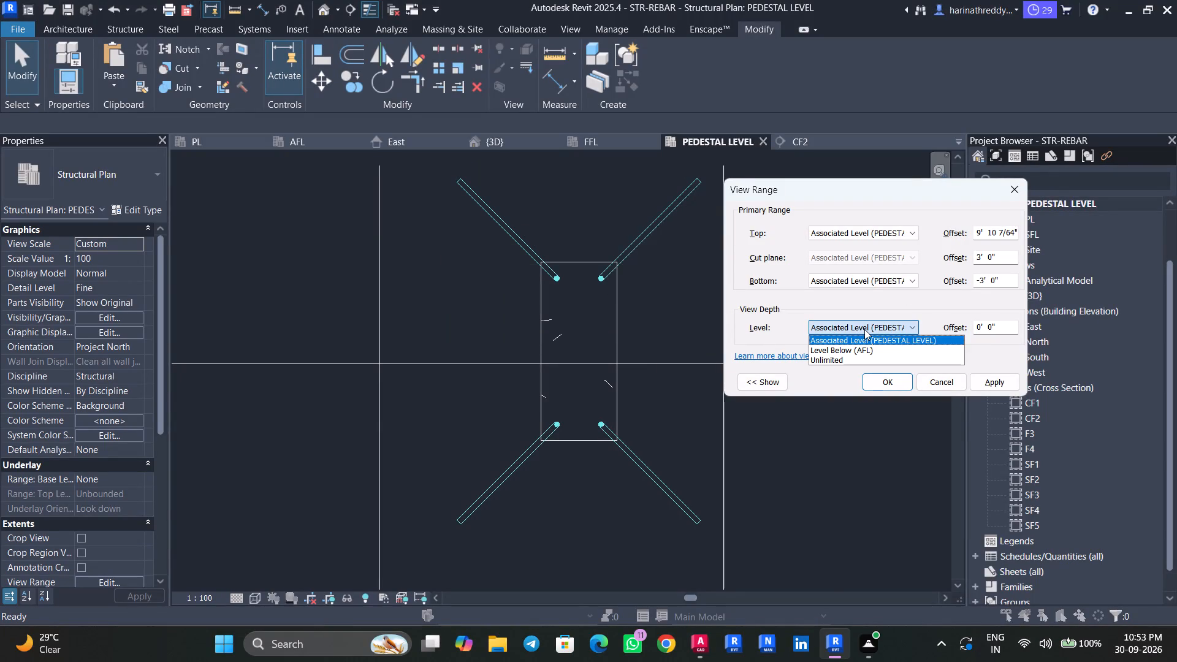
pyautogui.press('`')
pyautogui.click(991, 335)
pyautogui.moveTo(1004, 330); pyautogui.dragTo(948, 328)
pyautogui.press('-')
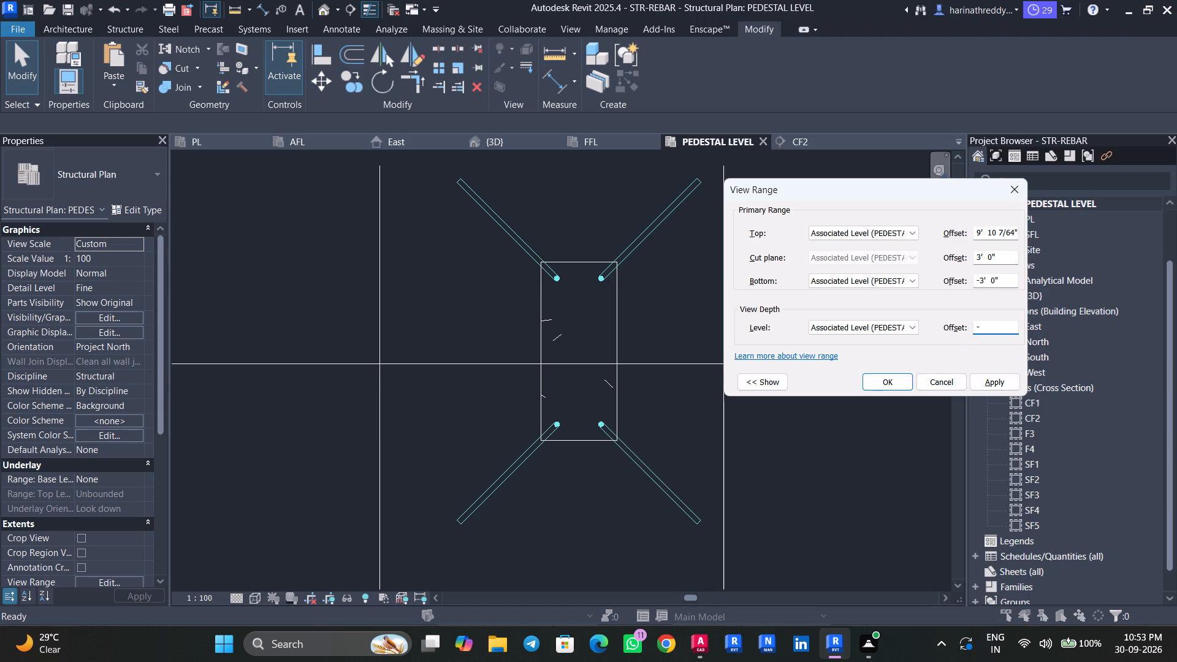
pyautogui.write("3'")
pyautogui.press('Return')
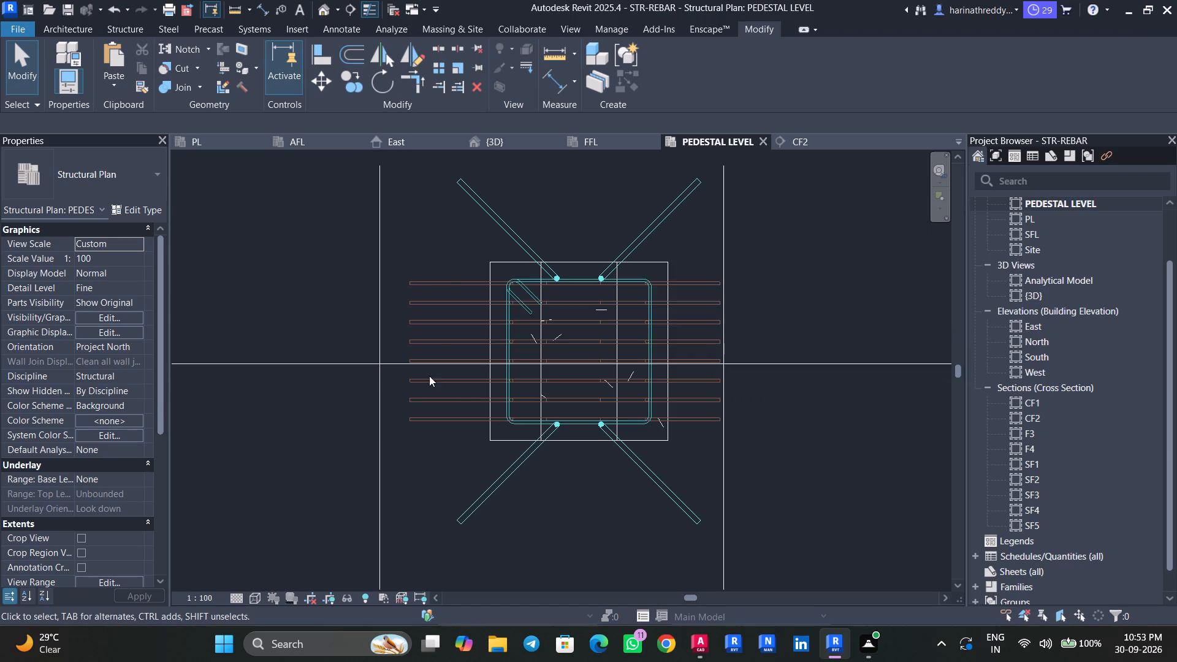
# Examine the C4 column's L-bars in plan against the F3 pedestal and footing reinforcement beneath and the neighbouring columns.
pyautogui.scroll(-5, 441, 273)
pyautogui.scroll(8, 541, 272)
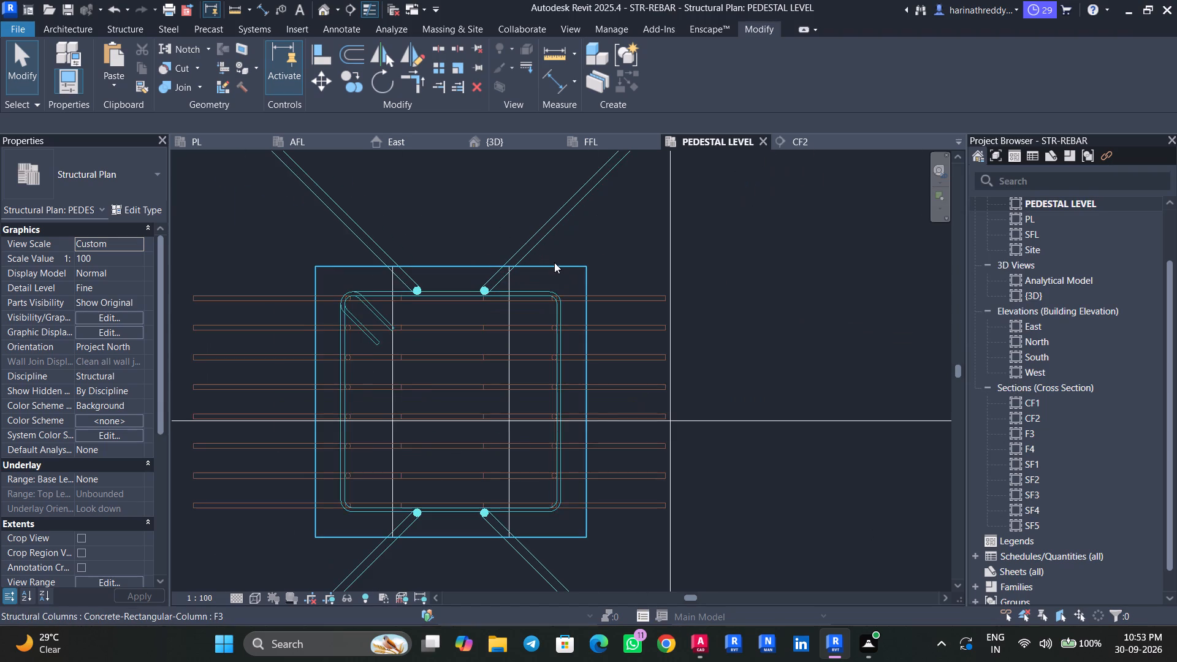
pyautogui.scroll(-4, 552, 265)
pyautogui.scroll(4, 545, 258)
pyautogui.scroll(-1, 552, 267)
pyautogui.scroll(1, 552, 267)
pyautogui.scroll(-8, 552, 268)
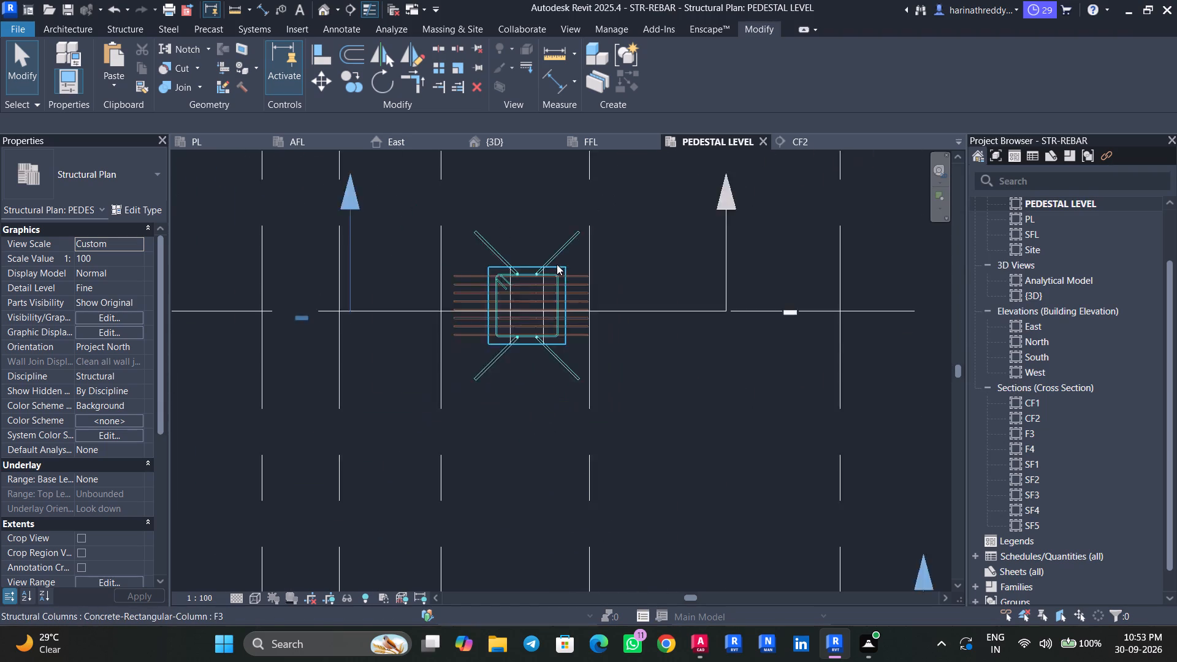
pyautogui.scroll(-6, 557, 264)
pyautogui.scroll(1, 557, 265)
pyautogui.scroll(-1, 557, 265)
pyautogui.scroll(-3, 620, 342)
pyautogui.moveTo(625, 357); pyautogui.dragTo(638, 393, button='middle')
pyautogui.scroll(2, 569, 320)
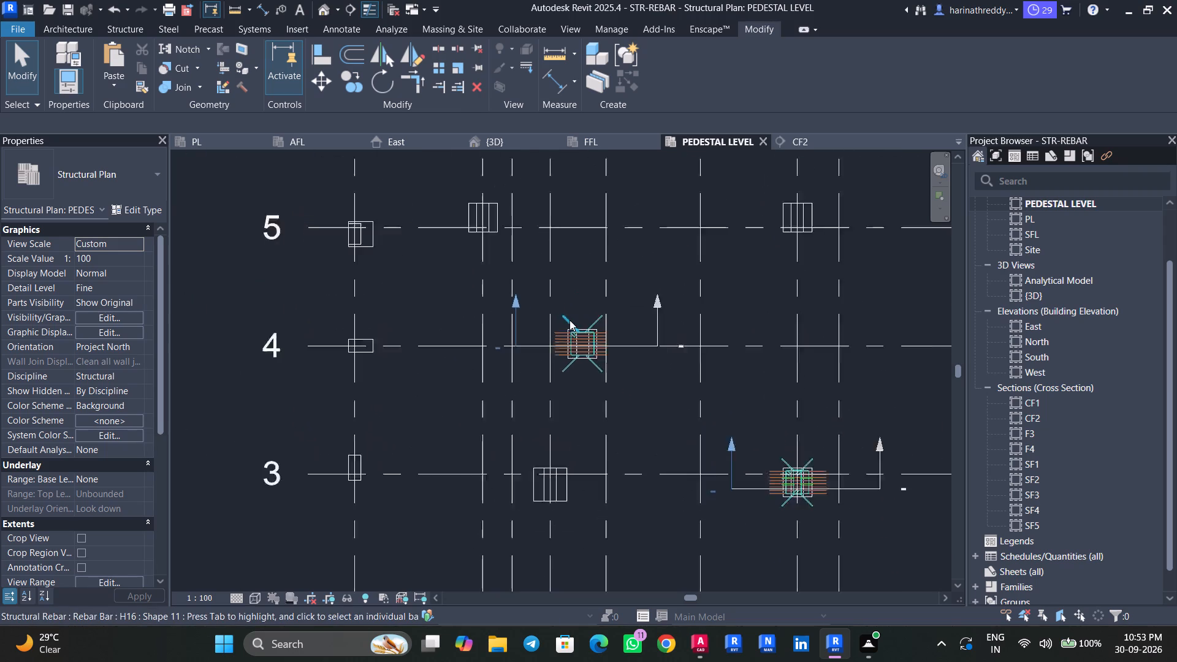
pyautogui.scroll(6, 569, 320)
pyautogui.scroll(-1, 569, 319)
pyautogui.scroll(7, 569, 319)
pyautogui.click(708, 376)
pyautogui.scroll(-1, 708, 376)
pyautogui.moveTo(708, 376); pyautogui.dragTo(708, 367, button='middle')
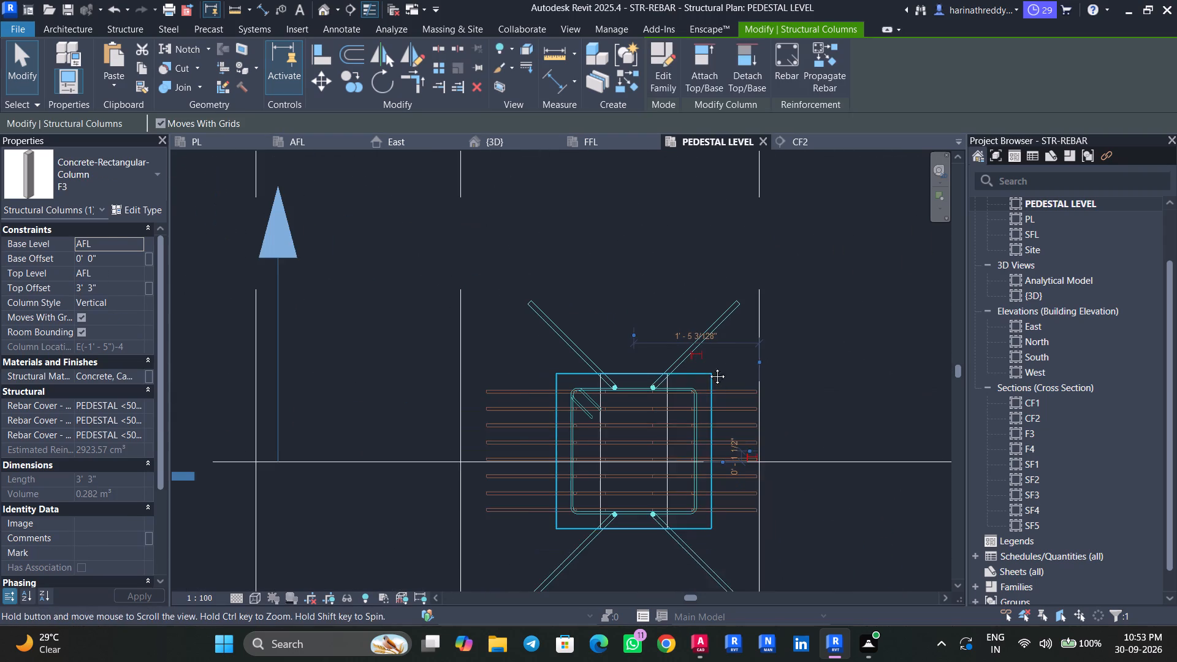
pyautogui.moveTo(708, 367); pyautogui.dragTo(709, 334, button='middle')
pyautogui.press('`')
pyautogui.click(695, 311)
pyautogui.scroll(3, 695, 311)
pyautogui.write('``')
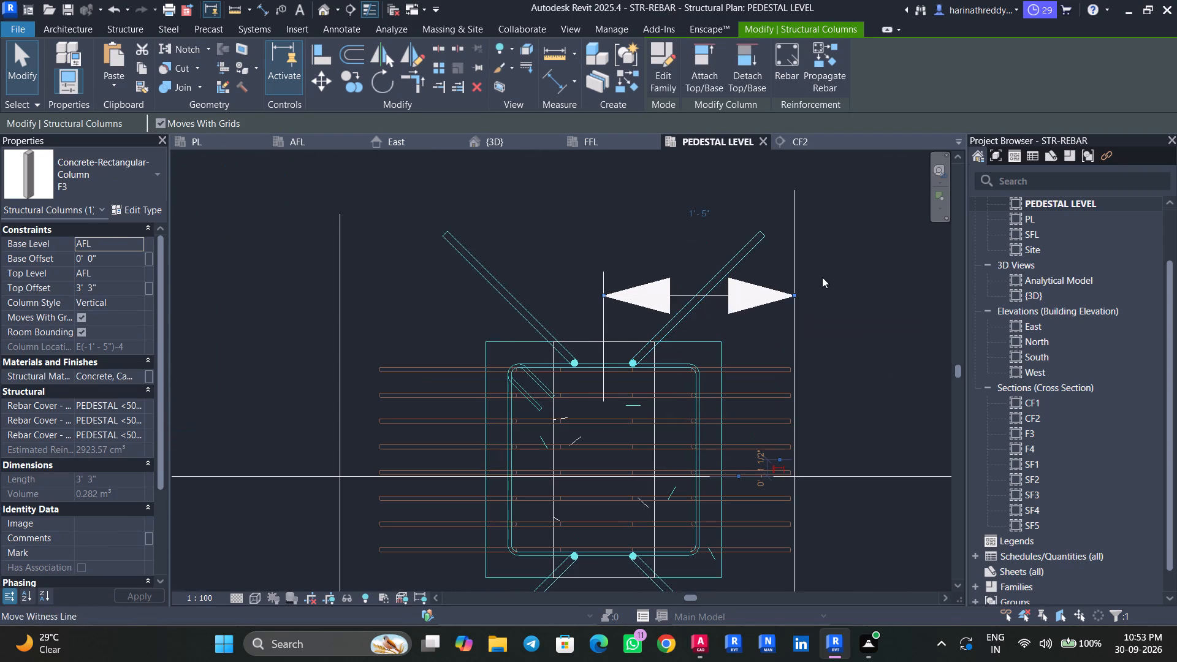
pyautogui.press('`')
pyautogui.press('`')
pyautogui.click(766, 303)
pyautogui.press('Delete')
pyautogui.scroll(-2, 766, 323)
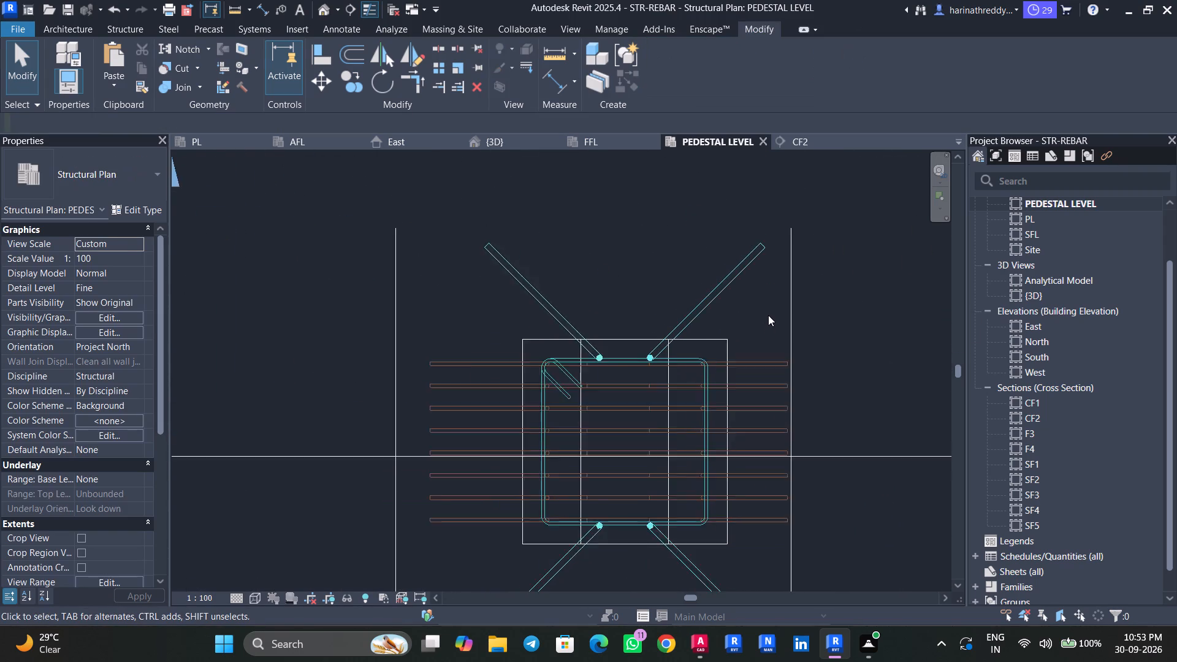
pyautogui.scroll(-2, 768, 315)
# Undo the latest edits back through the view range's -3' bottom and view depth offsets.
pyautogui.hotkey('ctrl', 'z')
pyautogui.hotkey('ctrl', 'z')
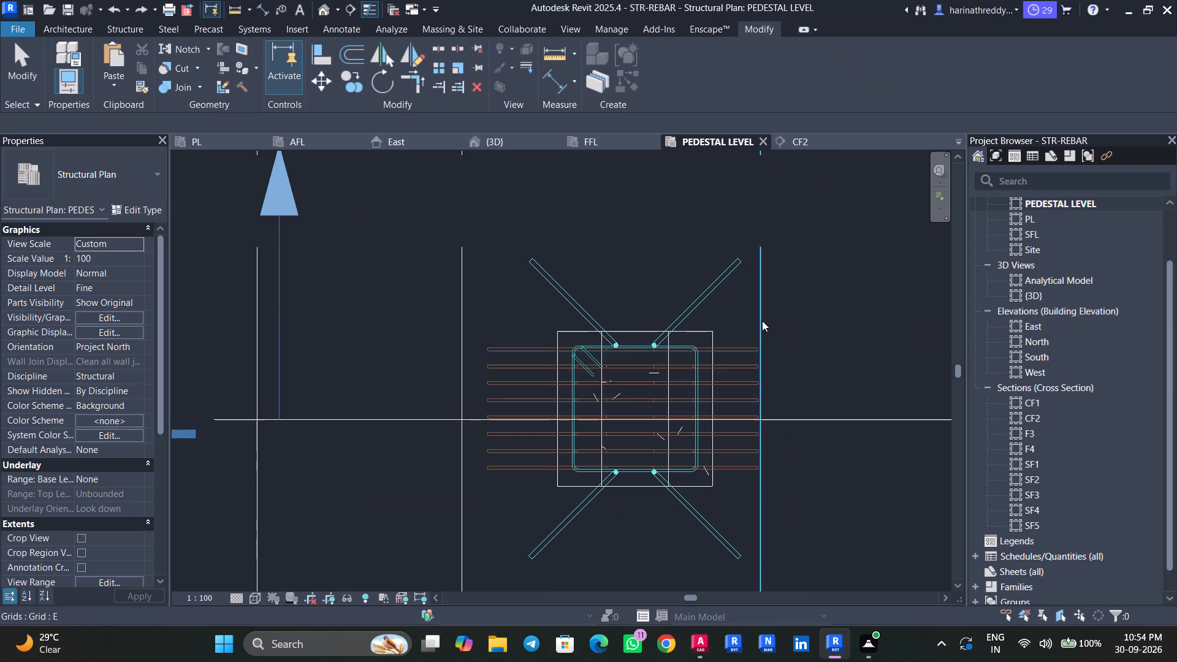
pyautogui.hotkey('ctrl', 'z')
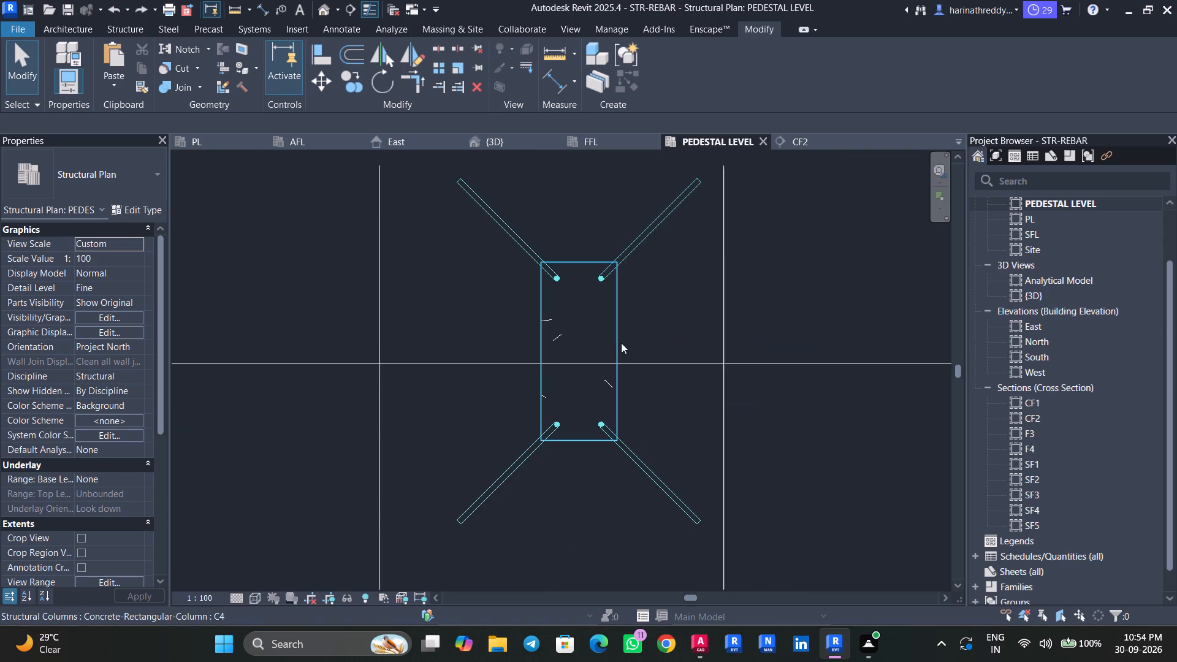
# Start a rebar set similar to the C4 column's H16 corner L-bar, with a Fixed Number layout and quantity 2.
pyautogui.click(615, 335)
pyautogui.press('Escape')
pyautogui.press('Escape')
pyautogui.click(634, 253)
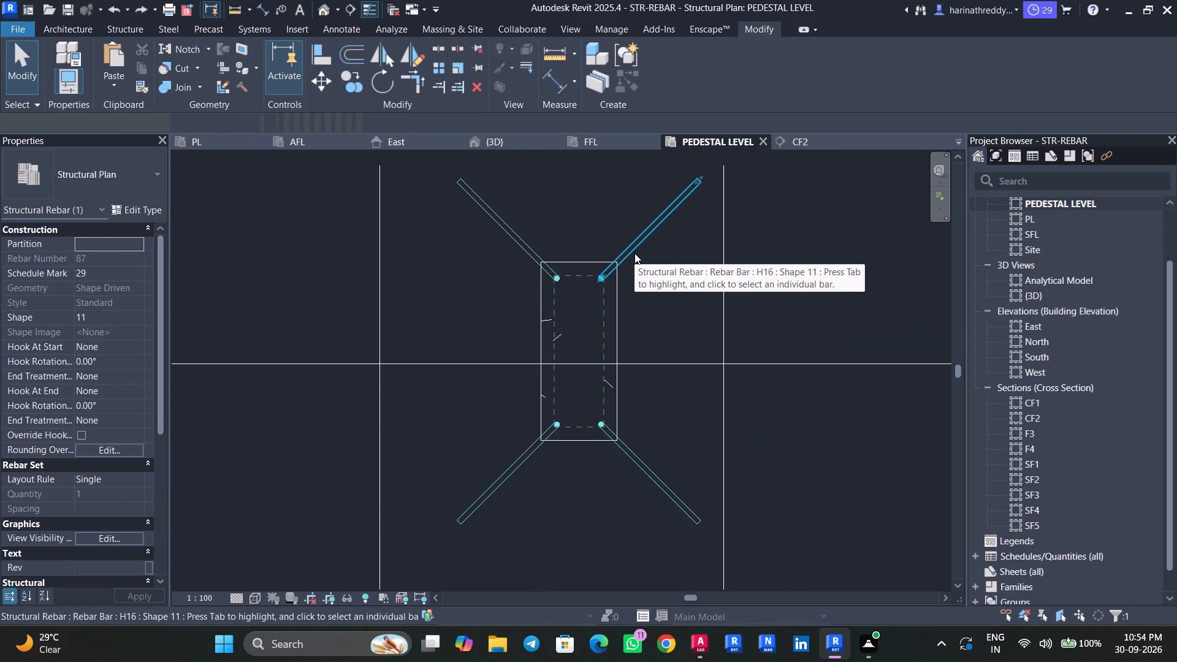
pyautogui.write('CS')
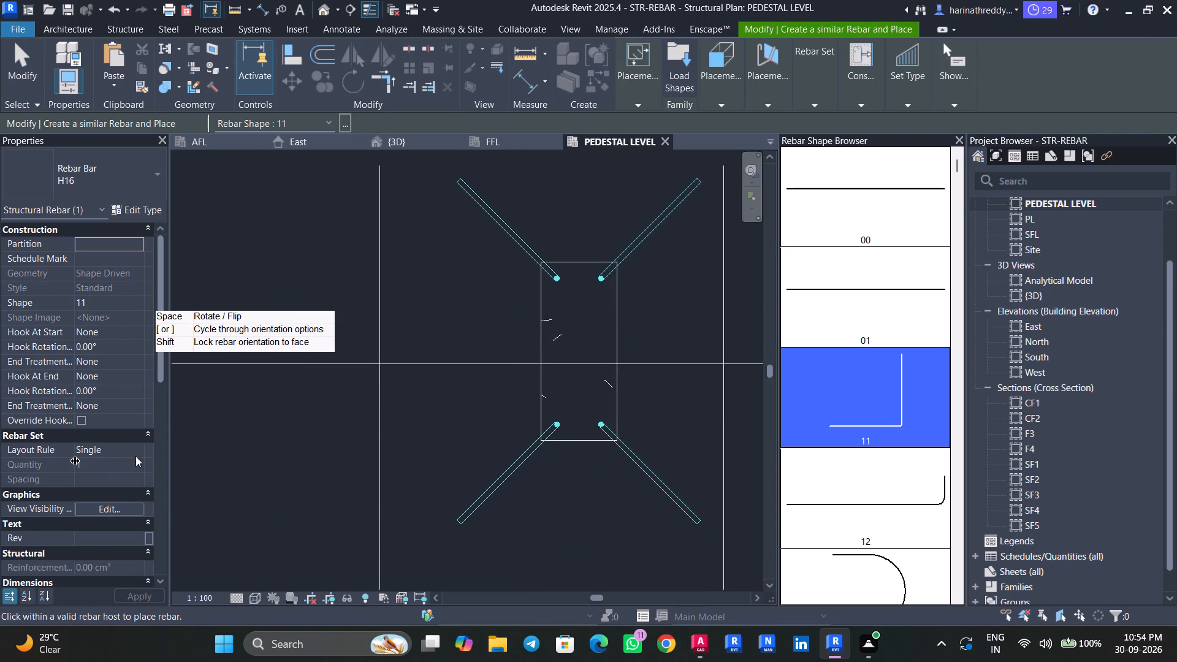
pyautogui.click(138, 449)
pyautogui.click(118, 479)
pyautogui.click(115, 467)
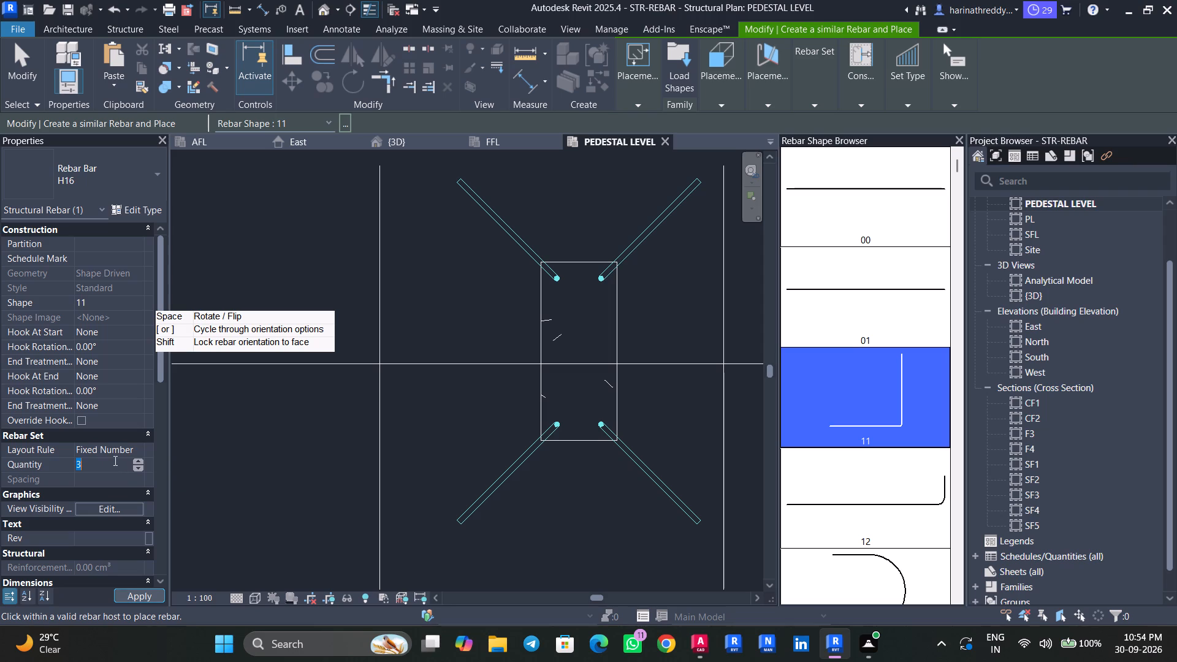
pyautogui.press('2')
# Place the two-bar H16 set in the C4 column using straight shape 00, oriented perpendicular to cover along the west face.
pyautogui.scroll(5, 605, 283)
pyautogui.scroll(4, 550, 328)
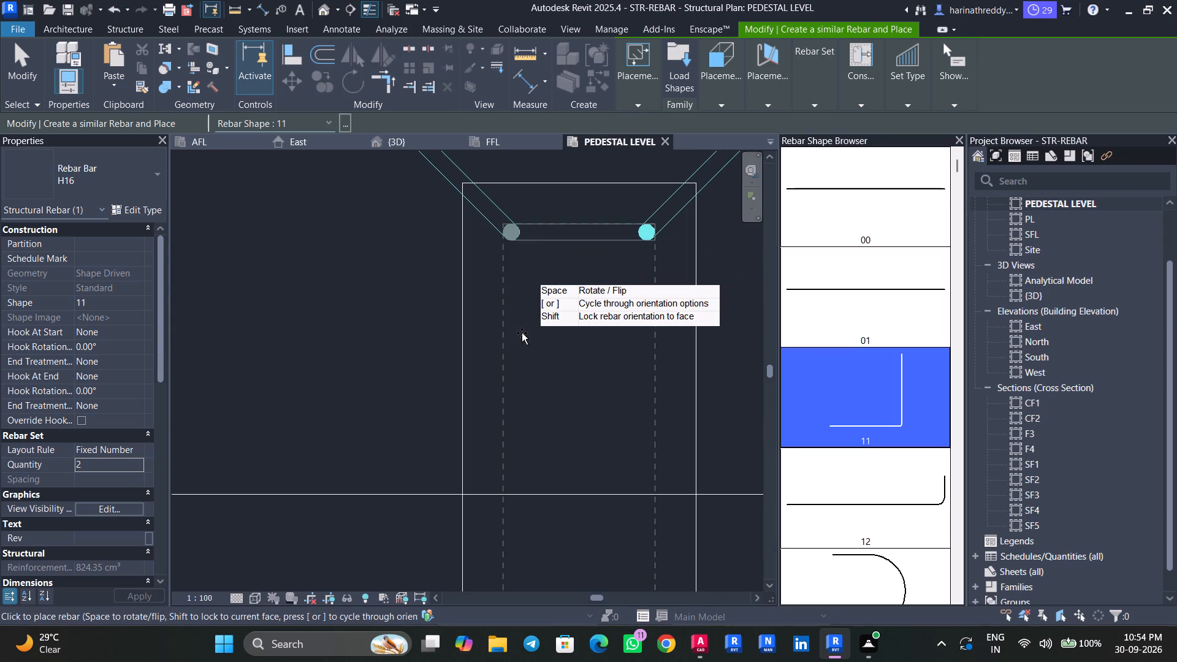
pyautogui.scroll(-2, 495, 333)
pyautogui.scroll(1, 495, 333)
pyautogui.scroll(-1, 495, 333)
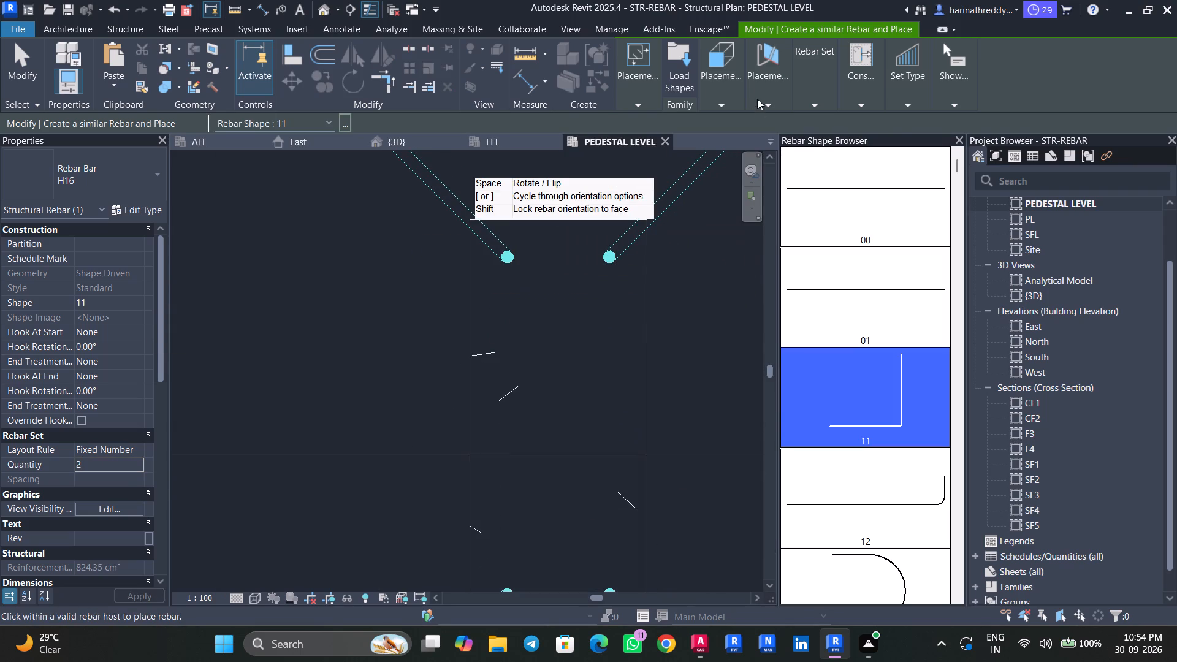
pyautogui.click(760, 93)
pyautogui.click(768, 132)
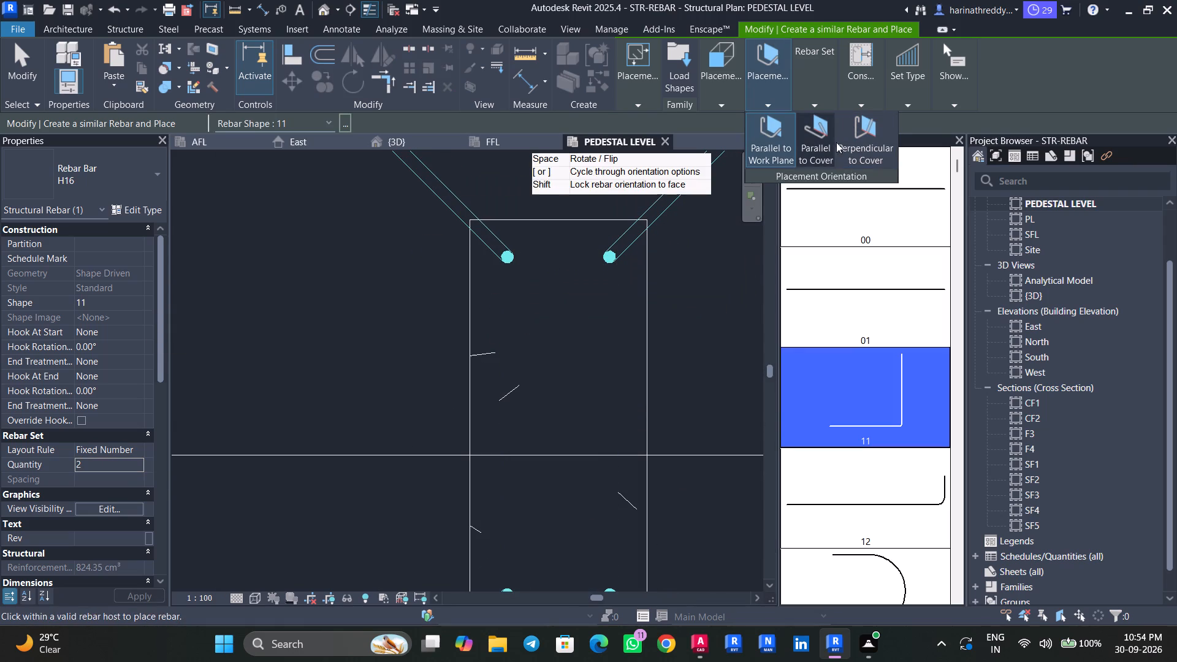
pyautogui.click(823, 137)
pyautogui.click(785, 139)
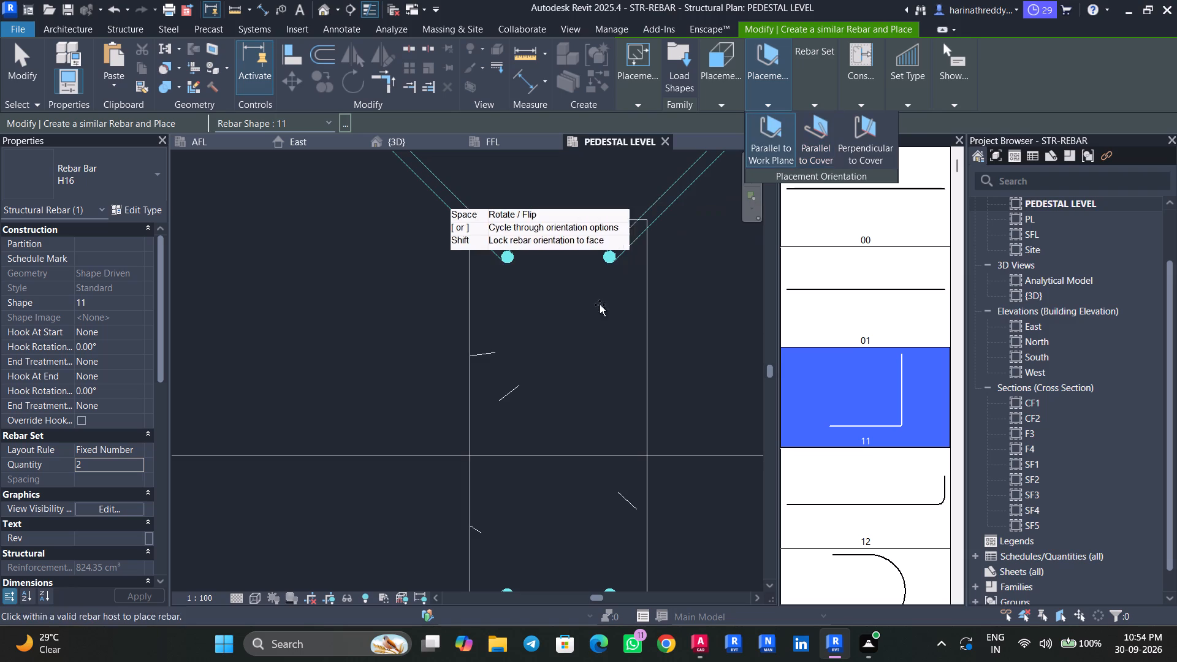
pyautogui.scroll(4, 832, 289)
pyautogui.click(879, 202)
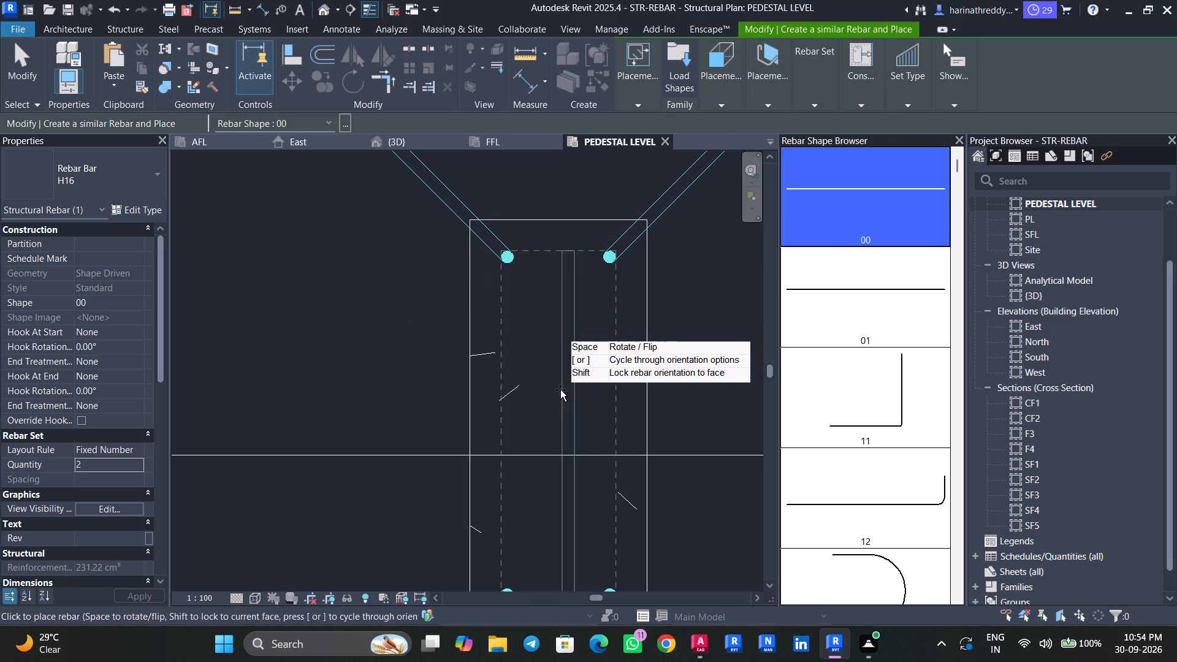
pyautogui.click(774, 112)
pyautogui.click(772, 104)
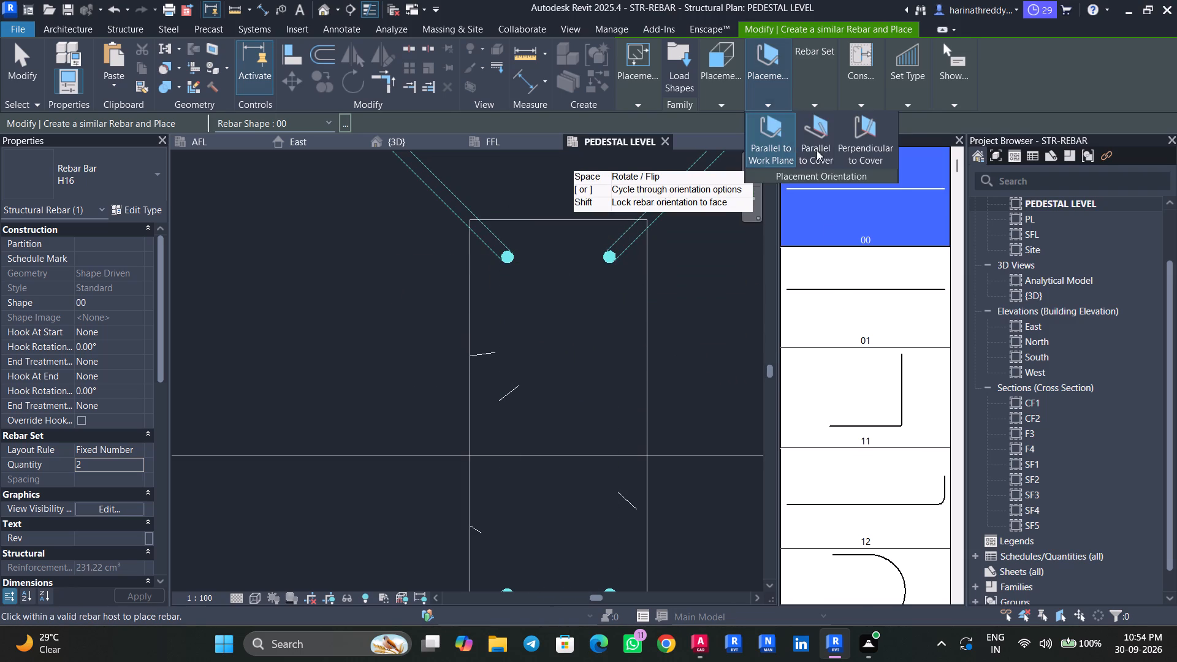
pyautogui.click(828, 144)
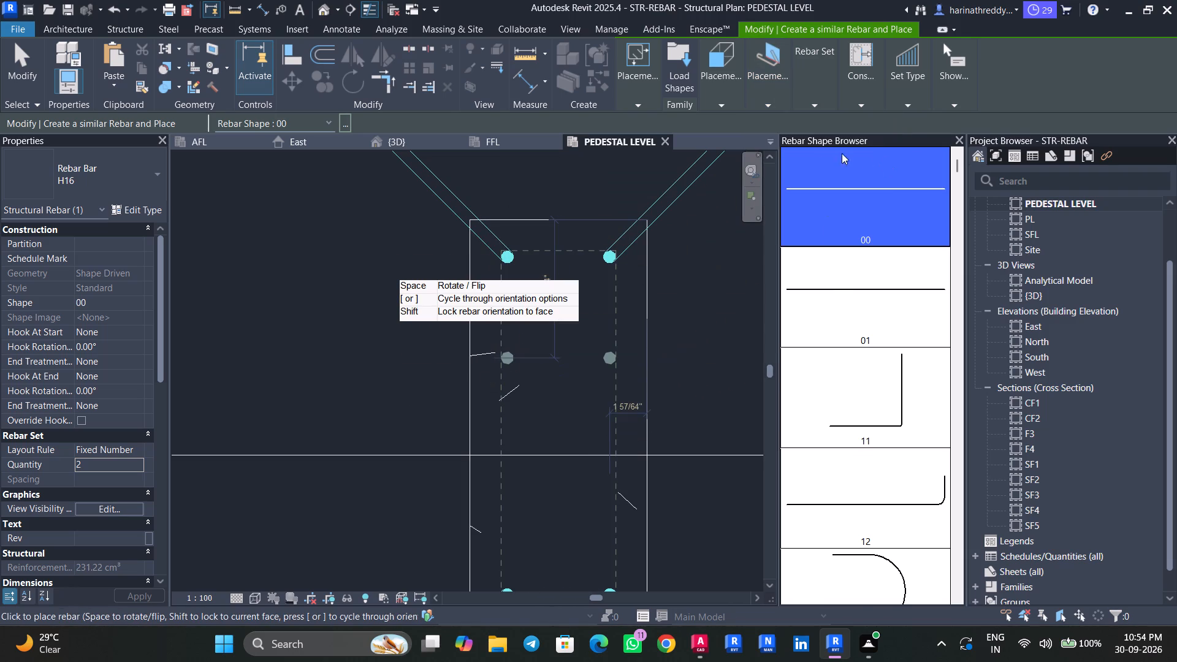
pyautogui.click(775, 104)
pyautogui.click(887, 137)
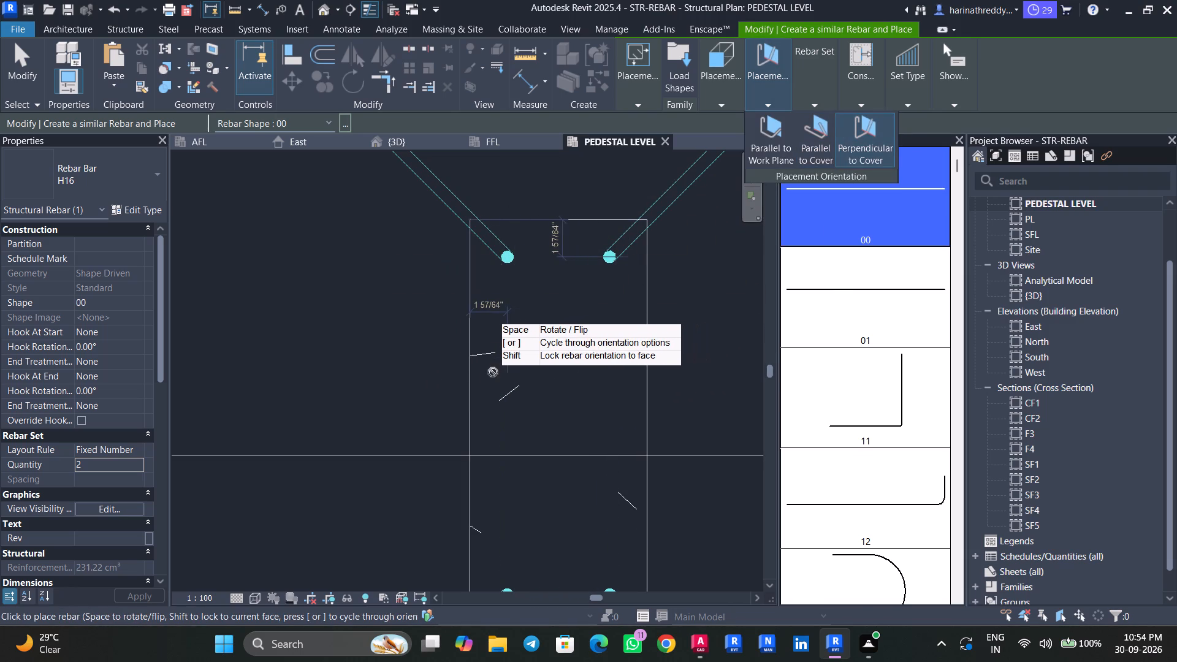
pyautogui.moveTo(493, 373); pyautogui.dragTo(566, 228, button='middle')
pyautogui.click(571, 264)
pyautogui.press('Escape')
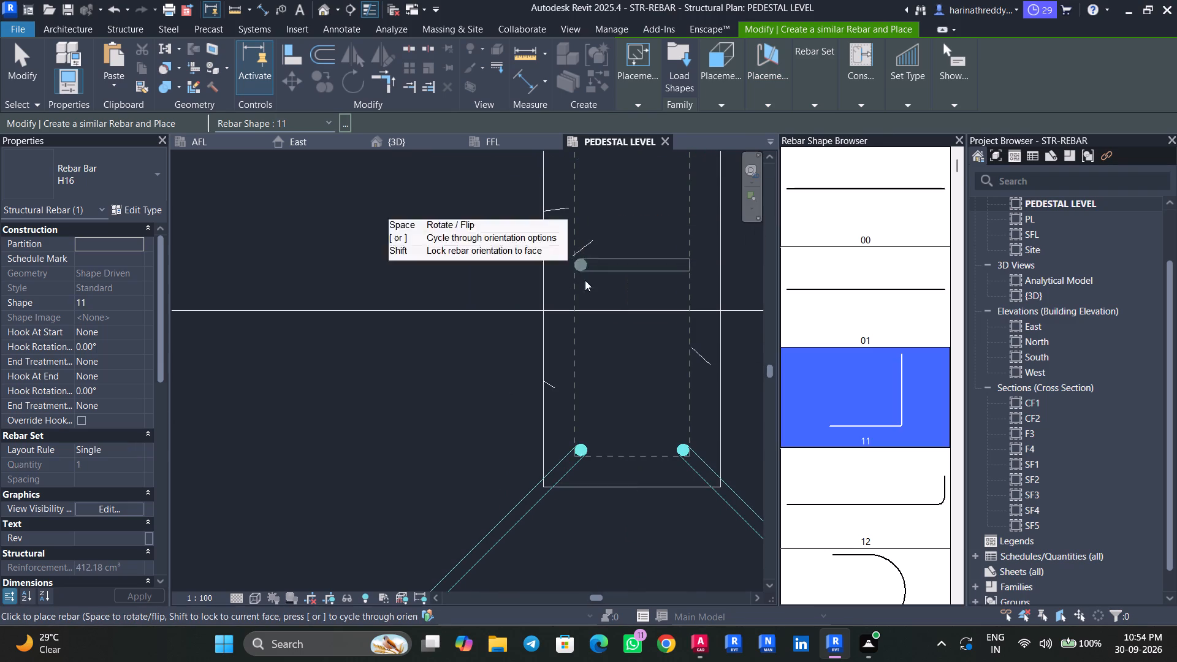
pyautogui.press('Escape')
pyautogui.press('Escape')
# Pull both ends of the straight bar set inward so its two bars sit between the west-side corner bars.
pyautogui.moveTo(607, 329); pyautogui.dragTo(574, 409, button='middle')
pyautogui.click(546, 528)
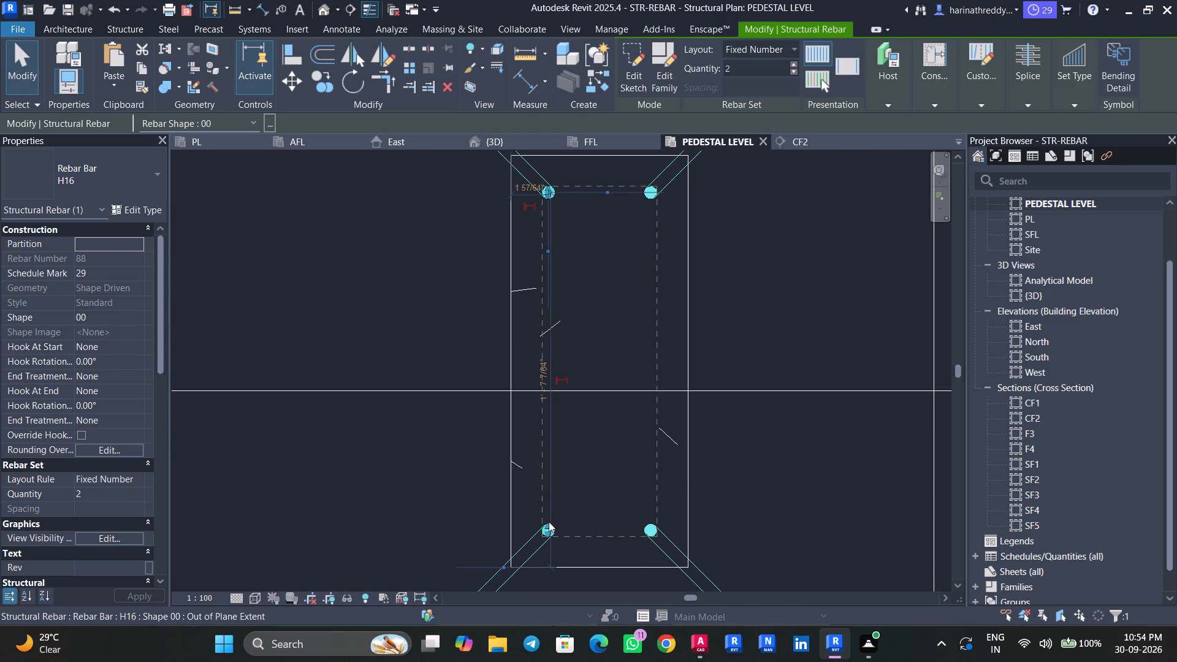
pyautogui.moveTo(549, 522); pyautogui.dragTo(556, 396)
pyautogui.press('Escape')
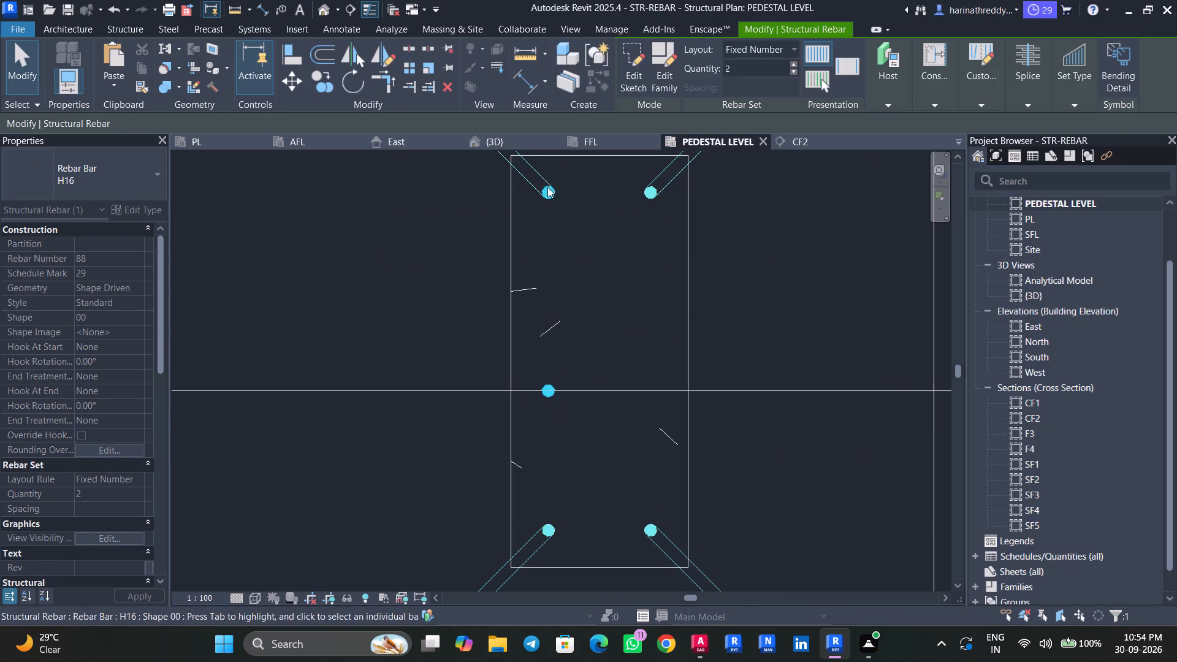
pyautogui.click(551, 192)
pyautogui.moveTo(550, 196); pyautogui.dragTo(530, 281)
pyautogui.press('Escape')
pyautogui.press('Escape')
pyautogui.press('Escape')
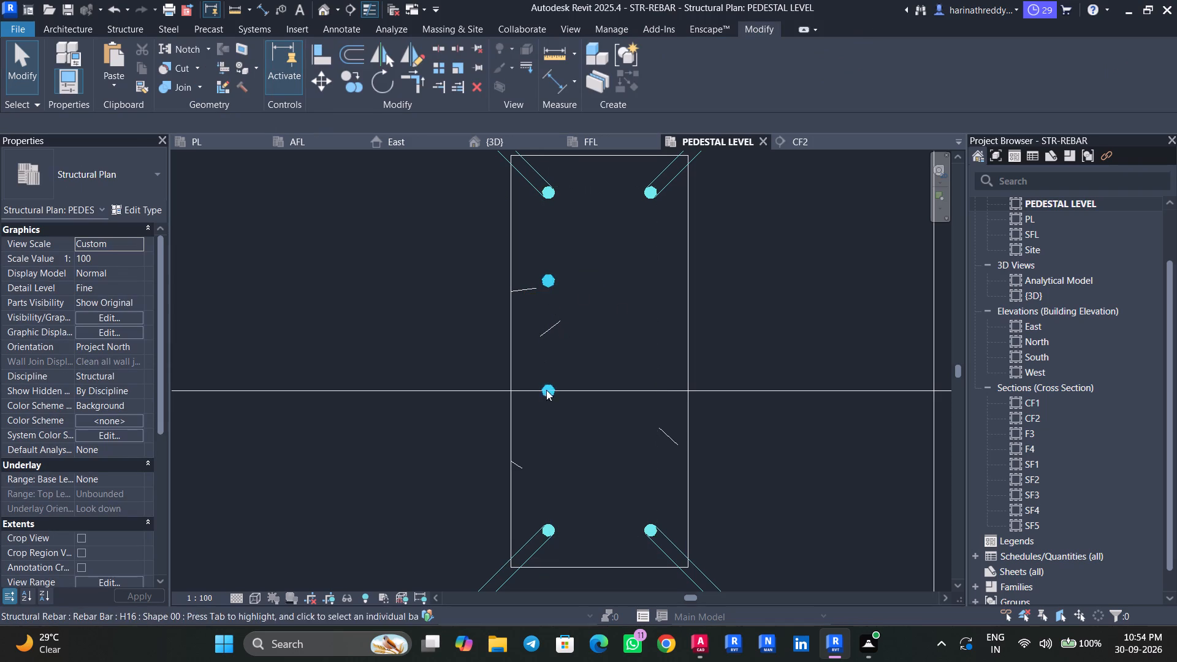
pyautogui.click(546, 390)
pyautogui.scroll(3, 555, 405)
pyautogui.moveTo(548, 393); pyautogui.dragTo(549, 411)
pyautogui.press('Escape')
pyautogui.press('Escape')
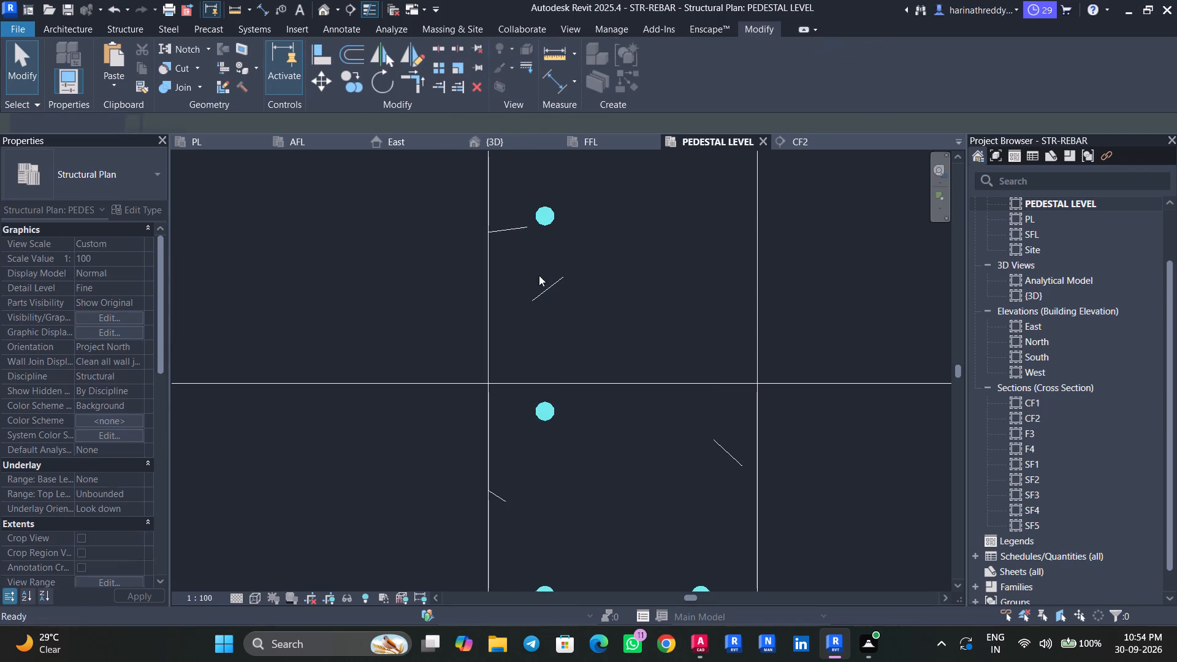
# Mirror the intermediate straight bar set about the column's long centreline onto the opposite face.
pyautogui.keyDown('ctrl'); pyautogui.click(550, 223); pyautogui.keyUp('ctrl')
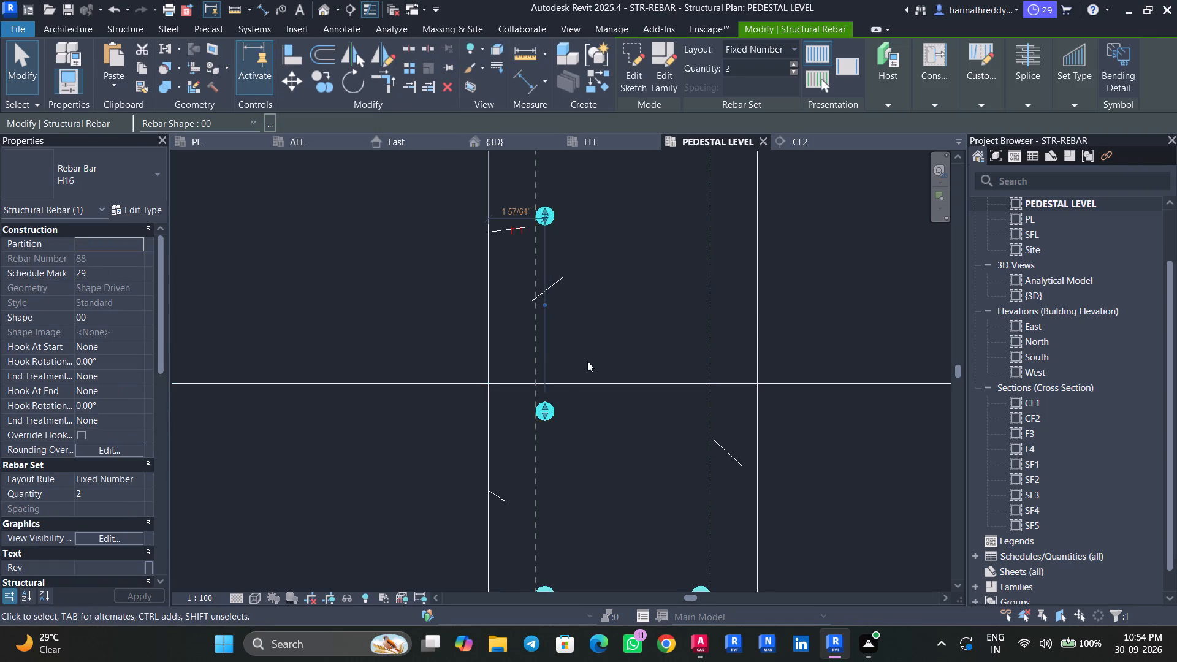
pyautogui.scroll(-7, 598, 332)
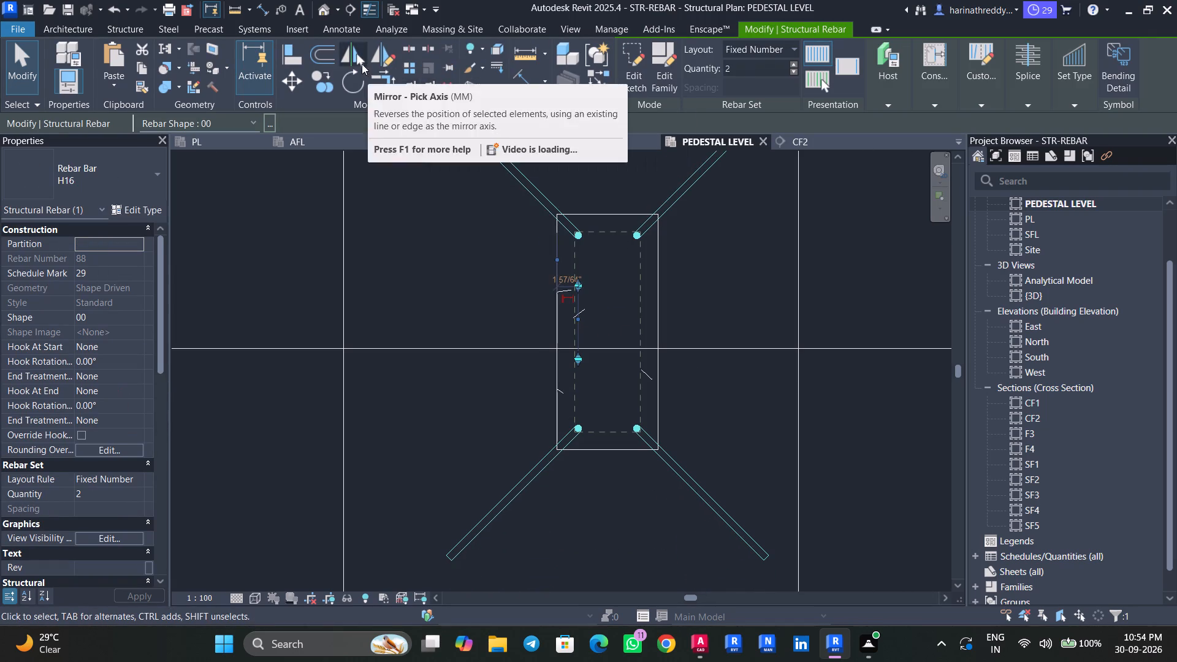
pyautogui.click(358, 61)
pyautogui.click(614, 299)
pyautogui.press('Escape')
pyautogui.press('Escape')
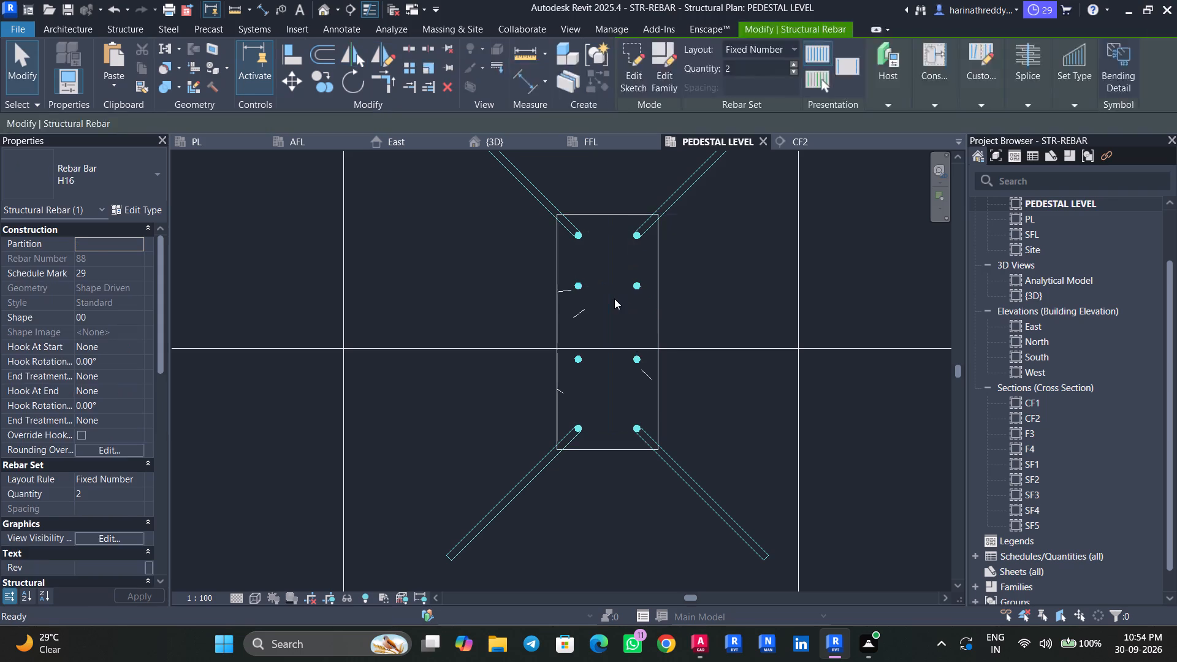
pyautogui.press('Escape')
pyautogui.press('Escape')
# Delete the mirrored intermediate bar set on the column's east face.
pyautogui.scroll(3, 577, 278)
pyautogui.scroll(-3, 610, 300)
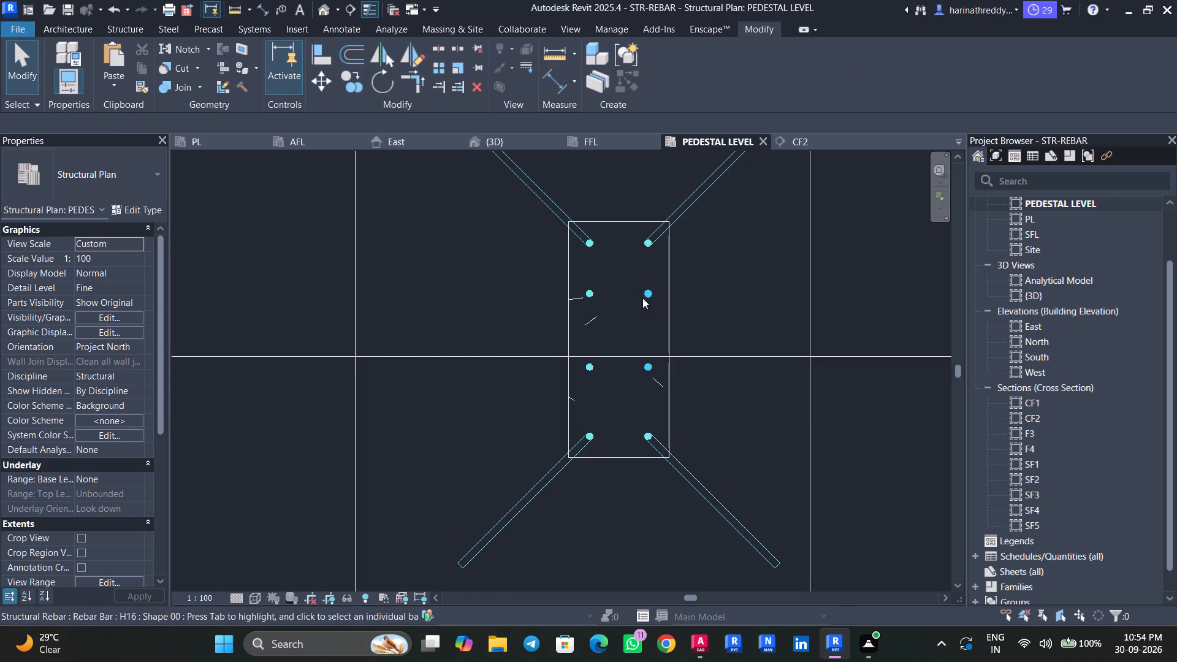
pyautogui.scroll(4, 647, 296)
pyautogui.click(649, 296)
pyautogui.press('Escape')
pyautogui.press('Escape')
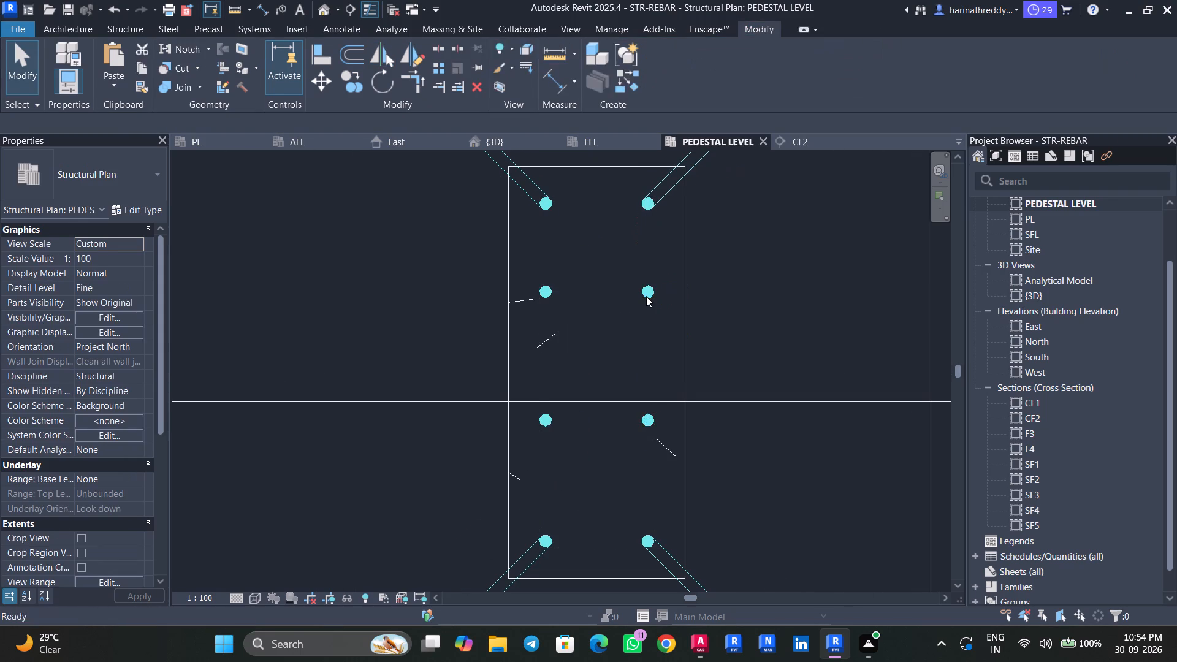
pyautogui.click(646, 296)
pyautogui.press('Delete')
# Change the layout rule of the intermediate straight bar set on the west face to Single.
pyautogui.click(539, 424)
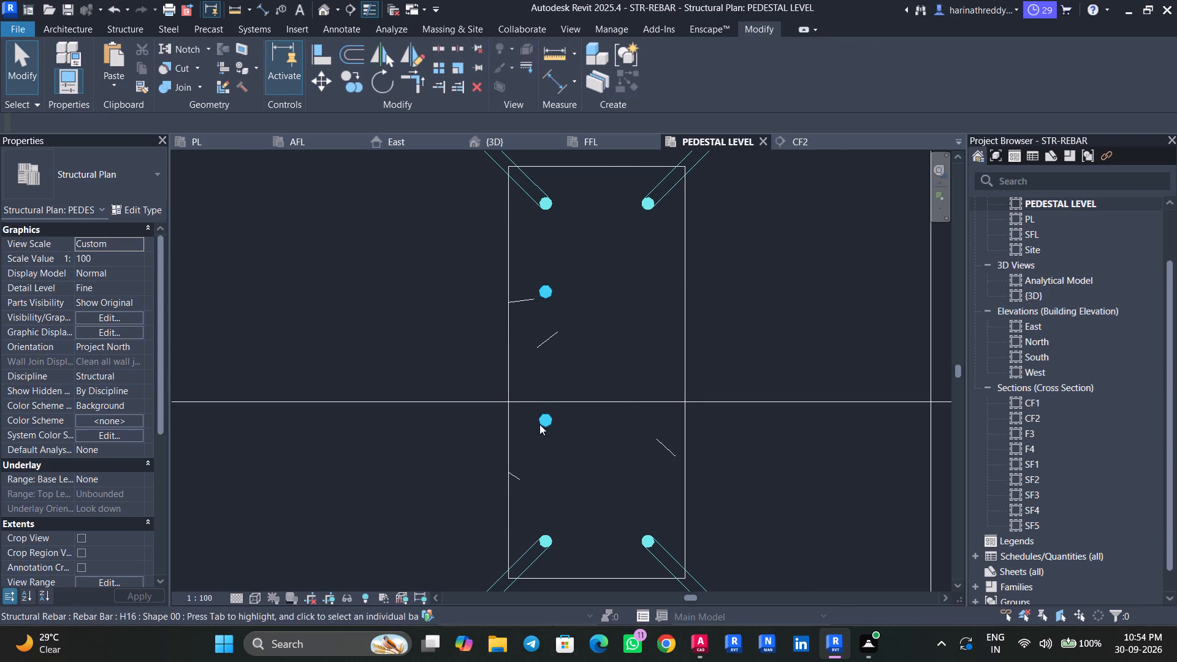
pyautogui.click(142, 482)
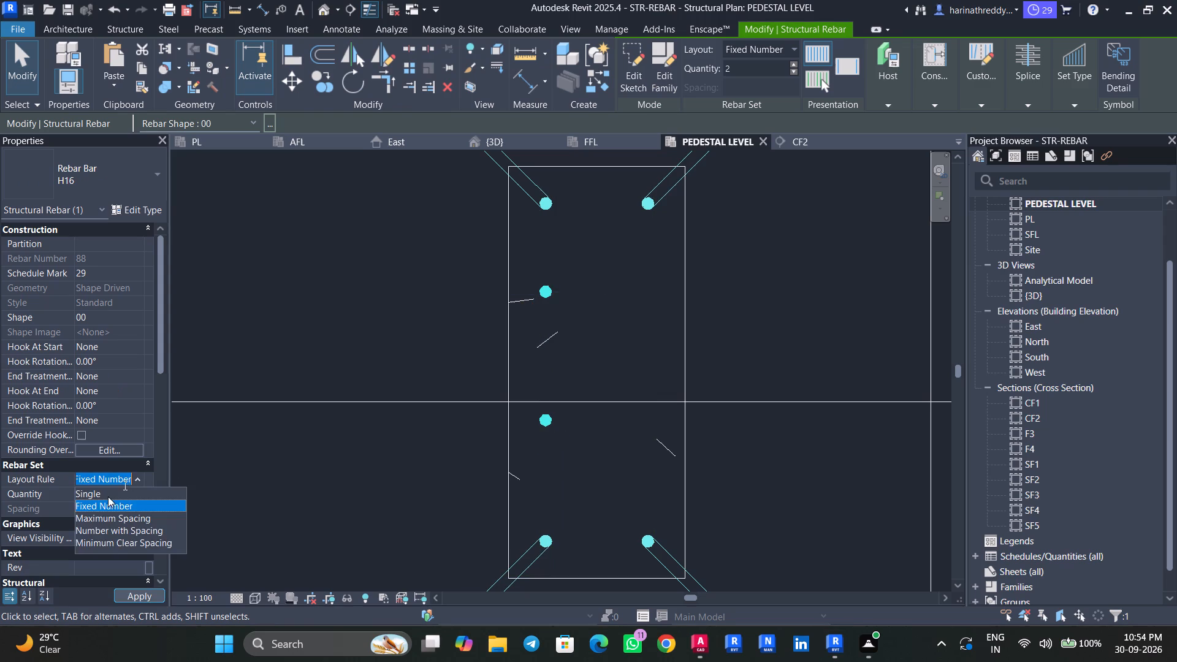
pyautogui.click(108, 496)
pyautogui.scroll(5, 565, 295)
pyautogui.press('Escape')
pyautogui.press('Escape')
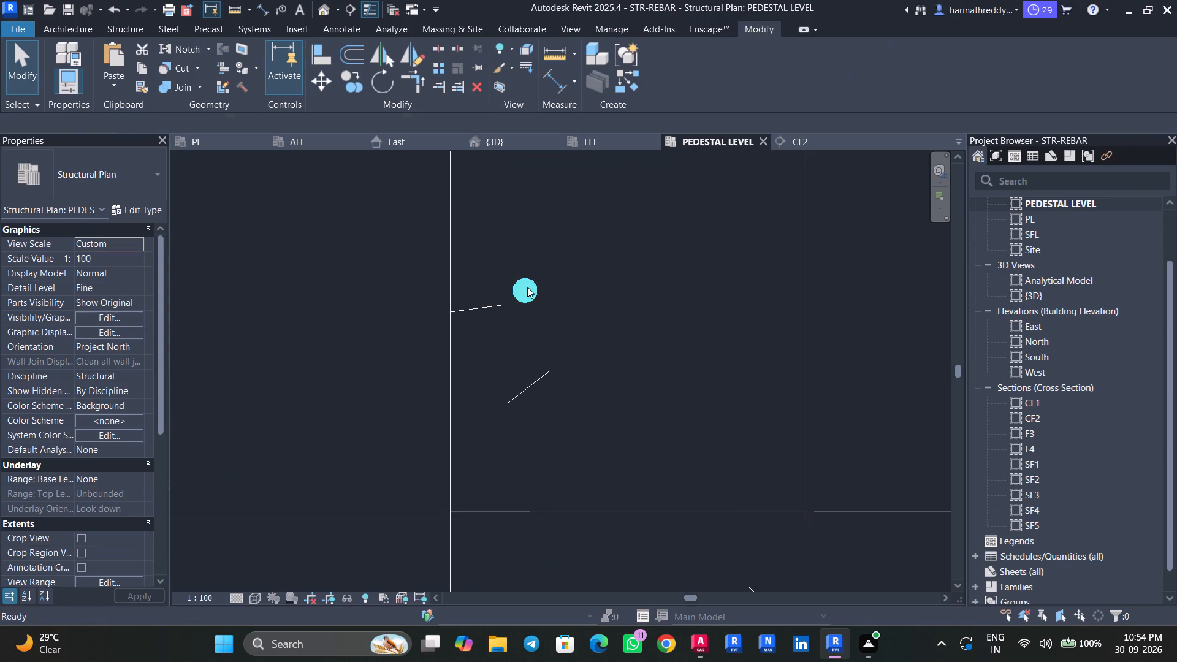
pyautogui.press('Escape')
pyautogui.press('Escape')
# Edit the single bar's sketch in the North elevation, extending its vertical line down into the footing to about 11' long.
pyautogui.click(535, 287)
pyautogui.scroll(-4, 533, 289)
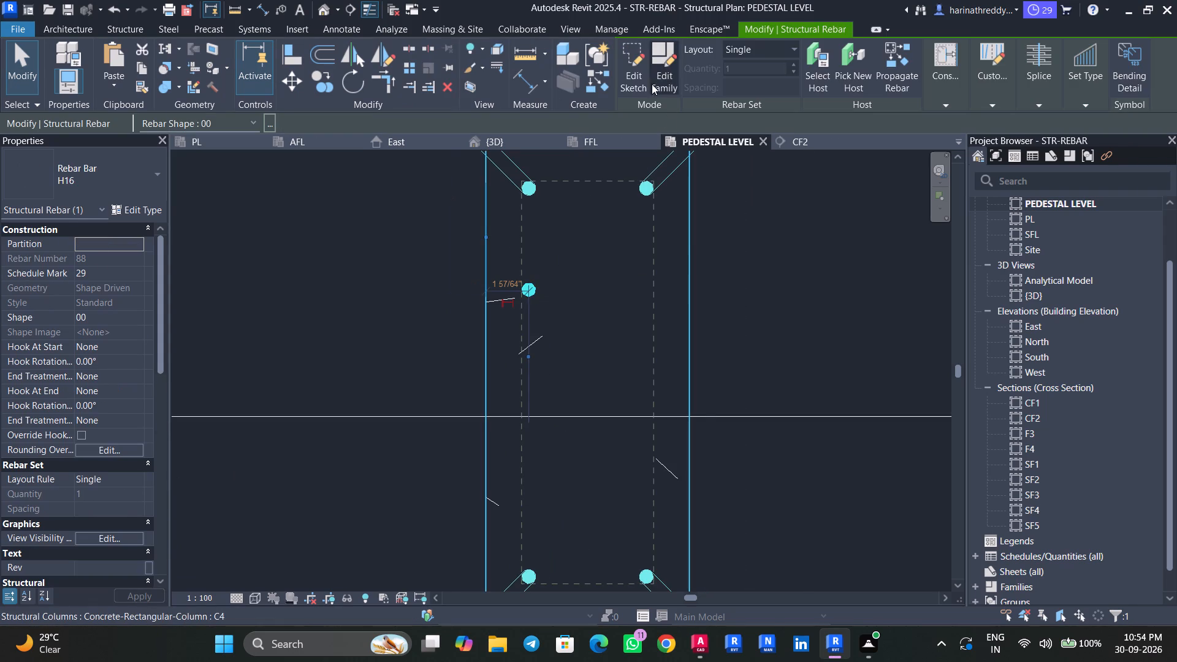
pyautogui.click(642, 80)
pyautogui.click(588, 471)
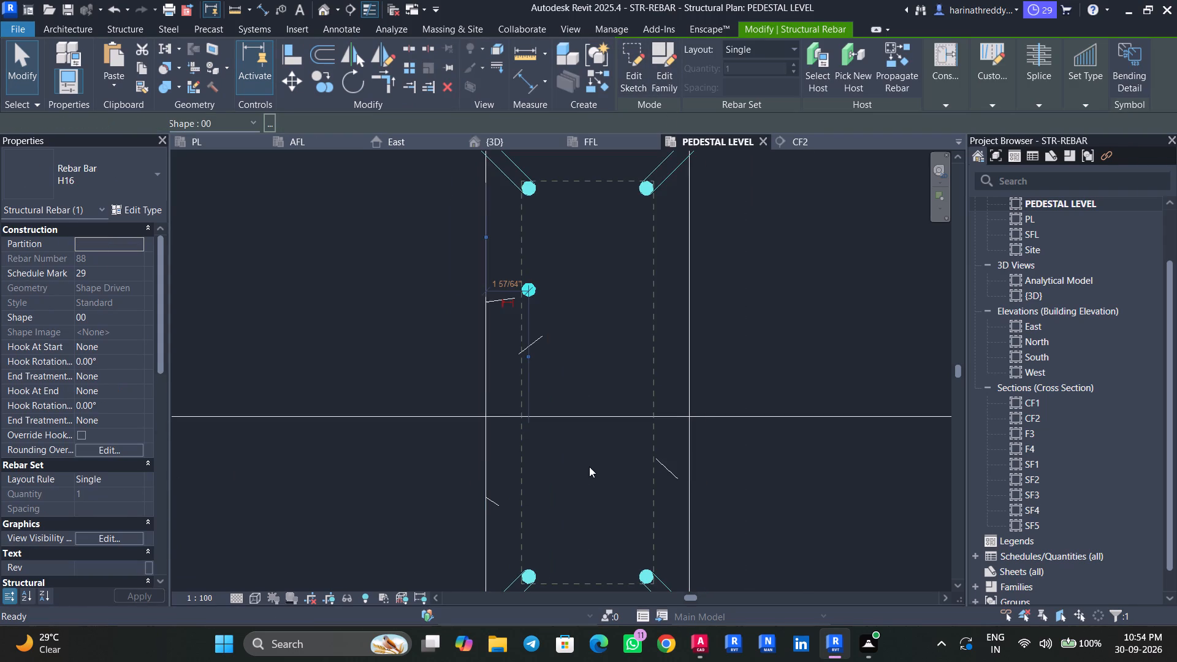
pyautogui.scroll(-3, 497, 372)
pyautogui.scroll(1, 497, 371)
pyautogui.scroll(-13, 497, 371)
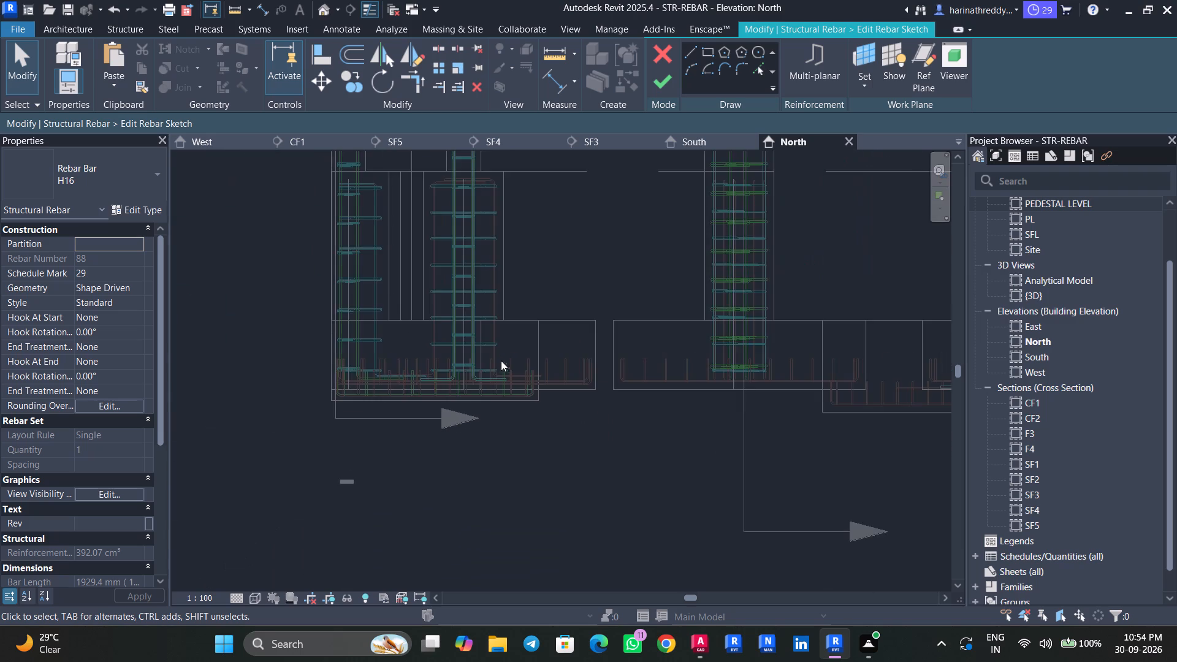
pyautogui.moveTo(489, 308); pyautogui.dragTo(409, 452, button='middle')
pyautogui.scroll(-3, 497, 406)
pyautogui.scroll(4, 701, 335)
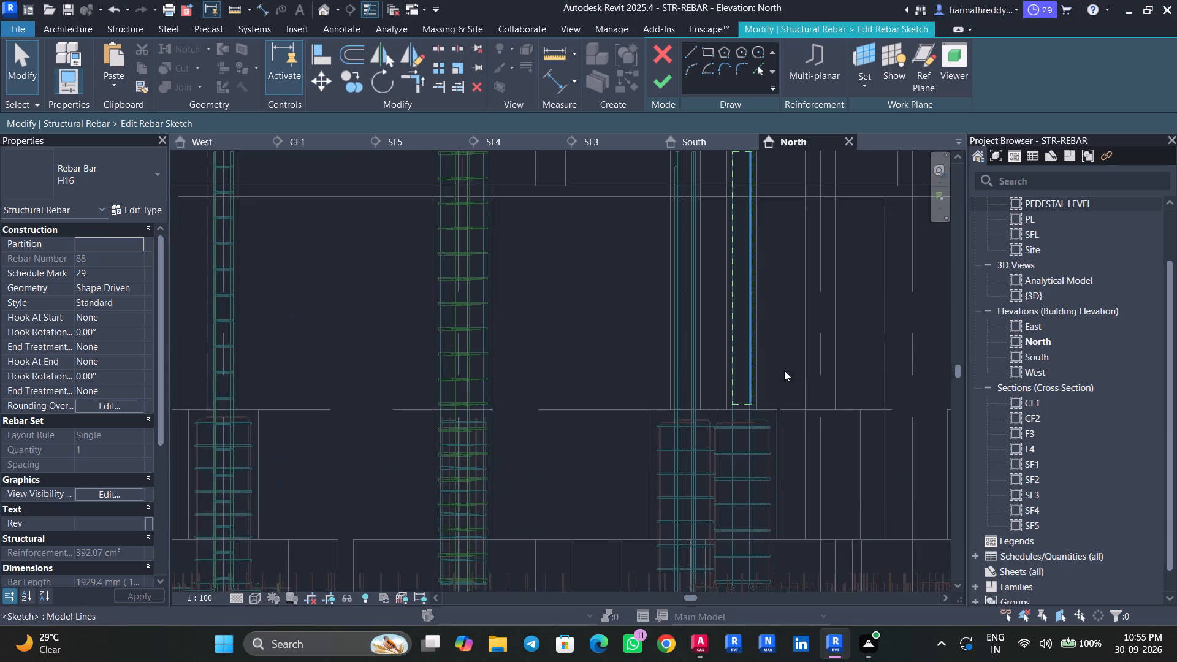
pyautogui.moveTo(811, 371); pyautogui.dragTo(723, 318, button='middle')
pyautogui.scroll(3, 709, 334)
pyautogui.click(644, 327)
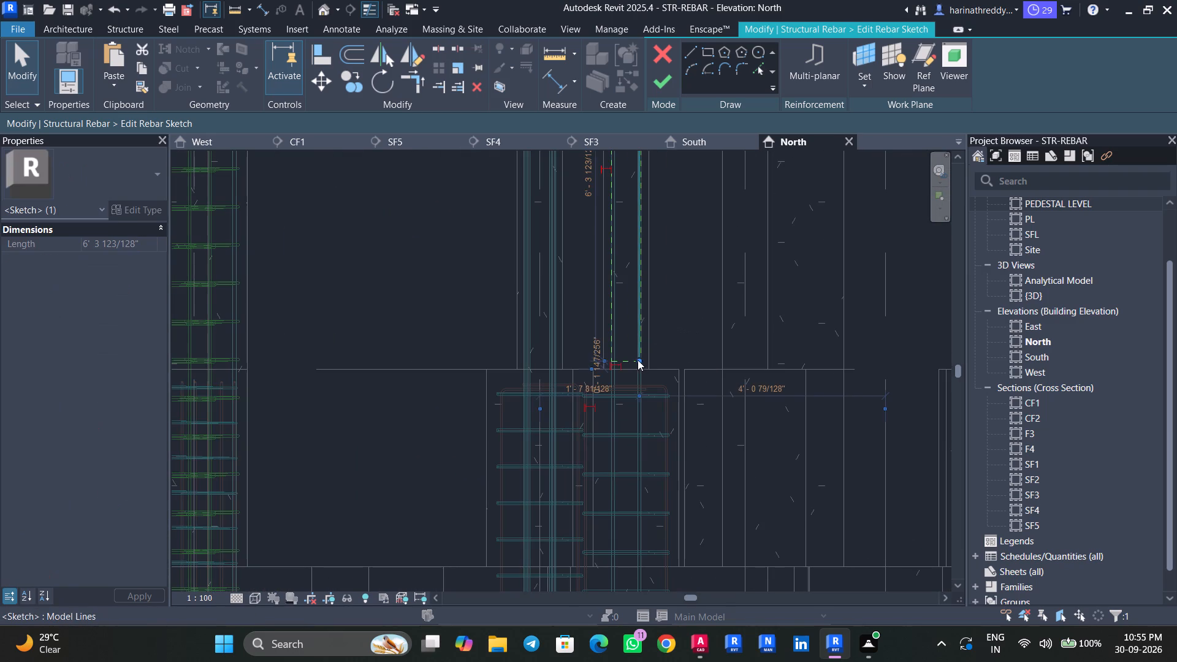
pyautogui.moveTo(638, 360); pyautogui.dragTo(635, 537)
pyautogui.scroll(1, 681, 538)
pyautogui.moveTo(681, 533); pyautogui.dragTo(664, 244, button='middle')
pyautogui.moveTo(617, 254); pyautogui.dragTo(617, 265)
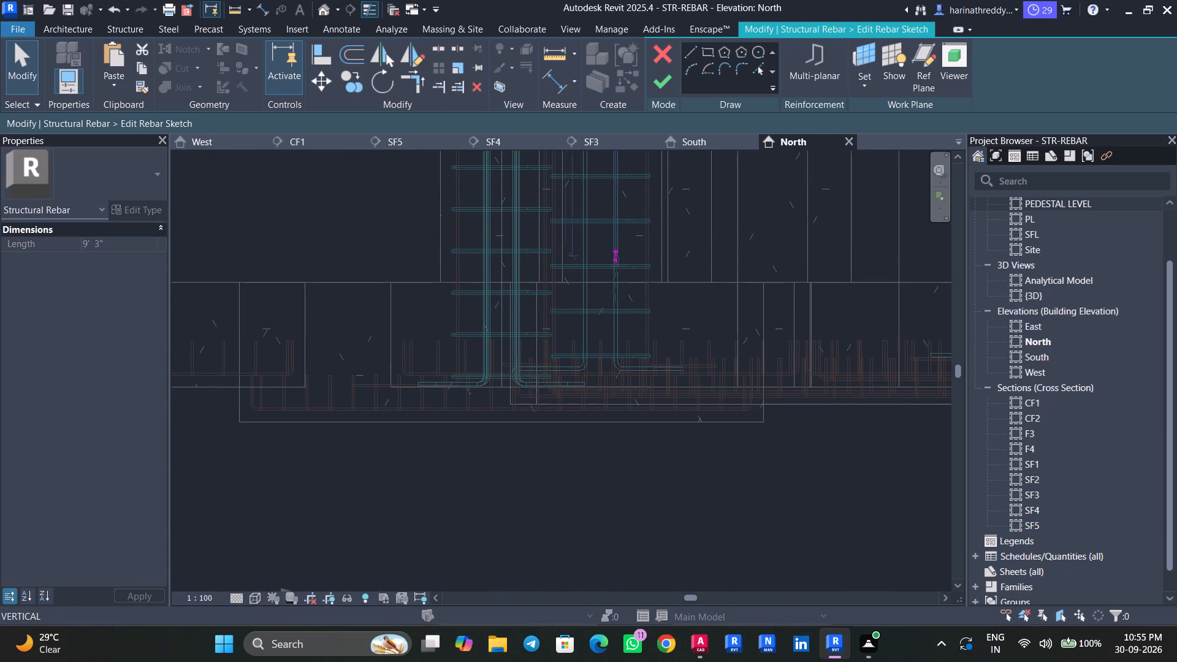
pyautogui.moveTo(617, 265); pyautogui.dragTo(620, 373)
pyautogui.scroll(4, 622, 373)
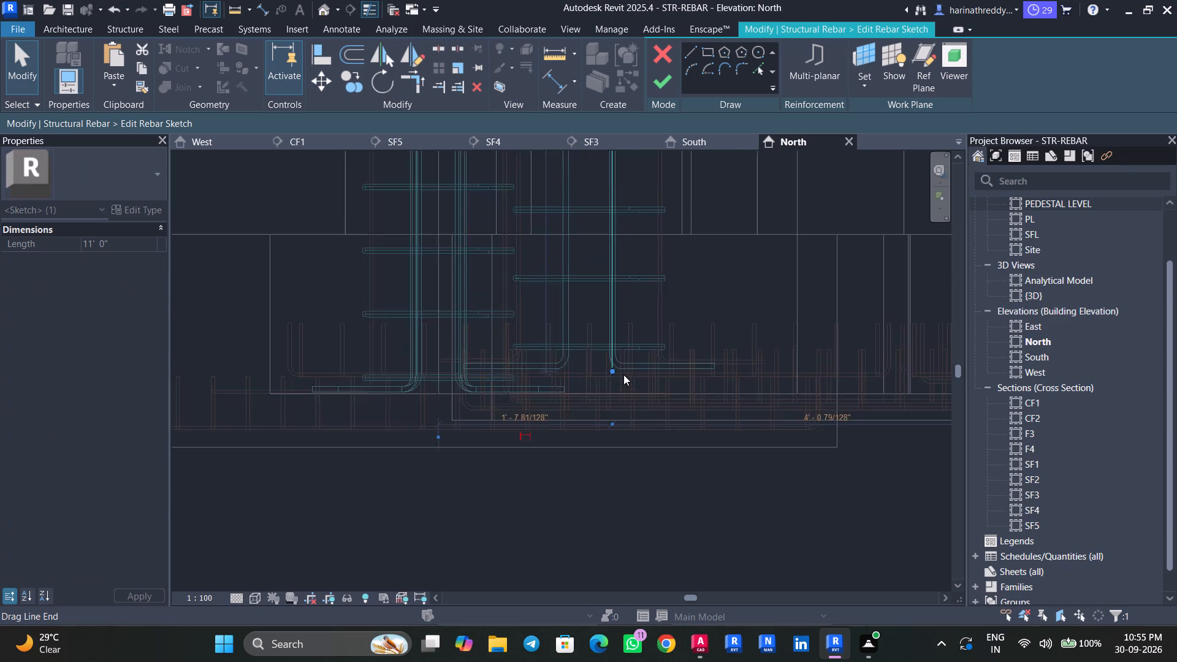
pyautogui.scroll(2, 623, 375)
pyautogui.scroll(-1, 623, 375)
pyautogui.scroll(2, 623, 375)
# Draw a horizontal leg about 300 mm long from the vertical line's lower end, alongside the corner L-bar's leg.
pyautogui.click(698, 54)
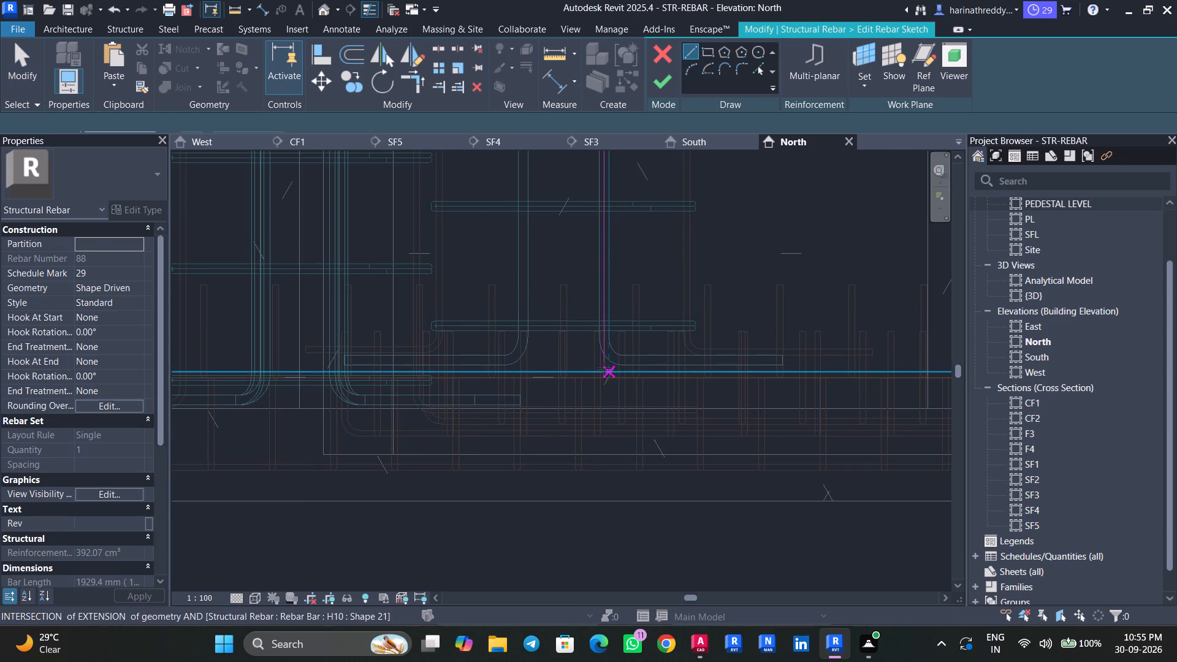
pyautogui.click(604, 368)
pyautogui.press('Escape')
pyautogui.press('Escape')
pyautogui.scroll(8, 600, 362)
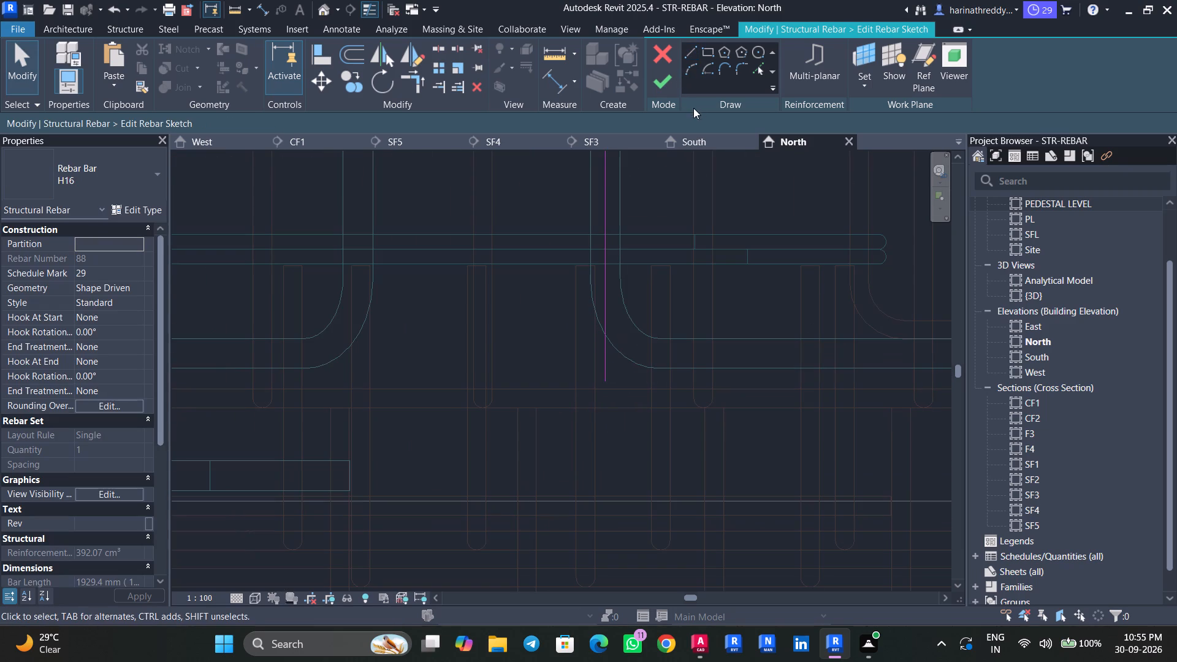
pyautogui.click(692, 57)
pyautogui.click(611, 378)
pyautogui.moveTo(787, 385); pyautogui.dragTo(582, 381, button='middle')
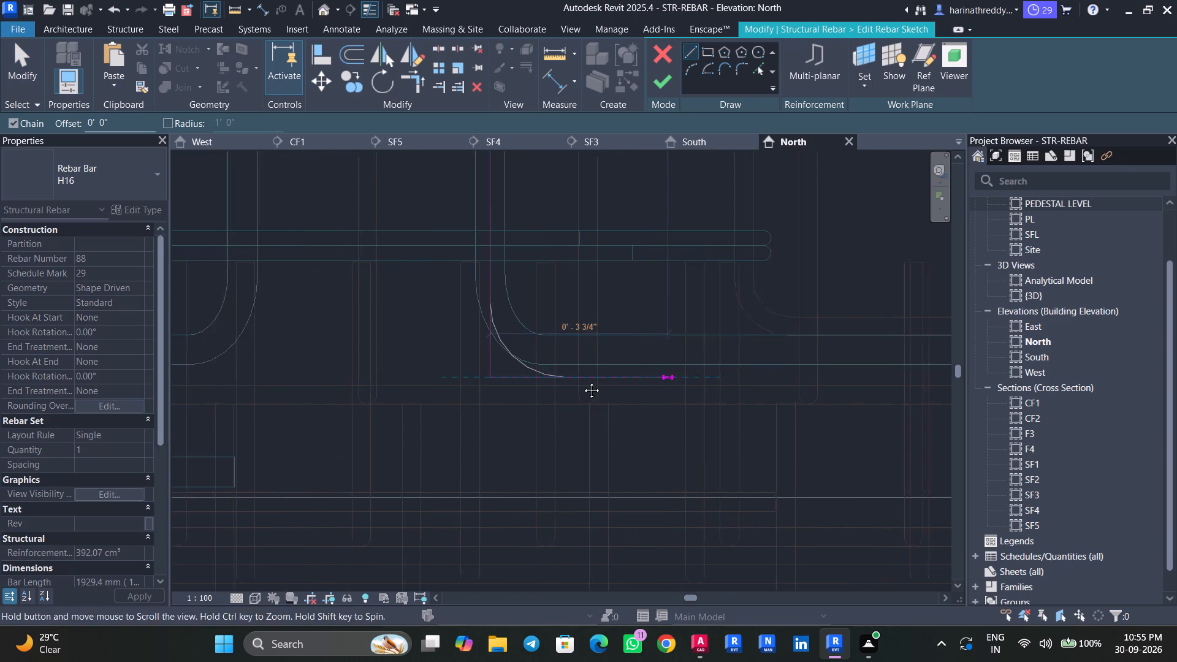
pyautogui.moveTo(582, 381); pyautogui.dragTo(564, 380, button='middle')
pyautogui.moveTo(815, 381); pyautogui.dragTo(539, 386, button='middle')
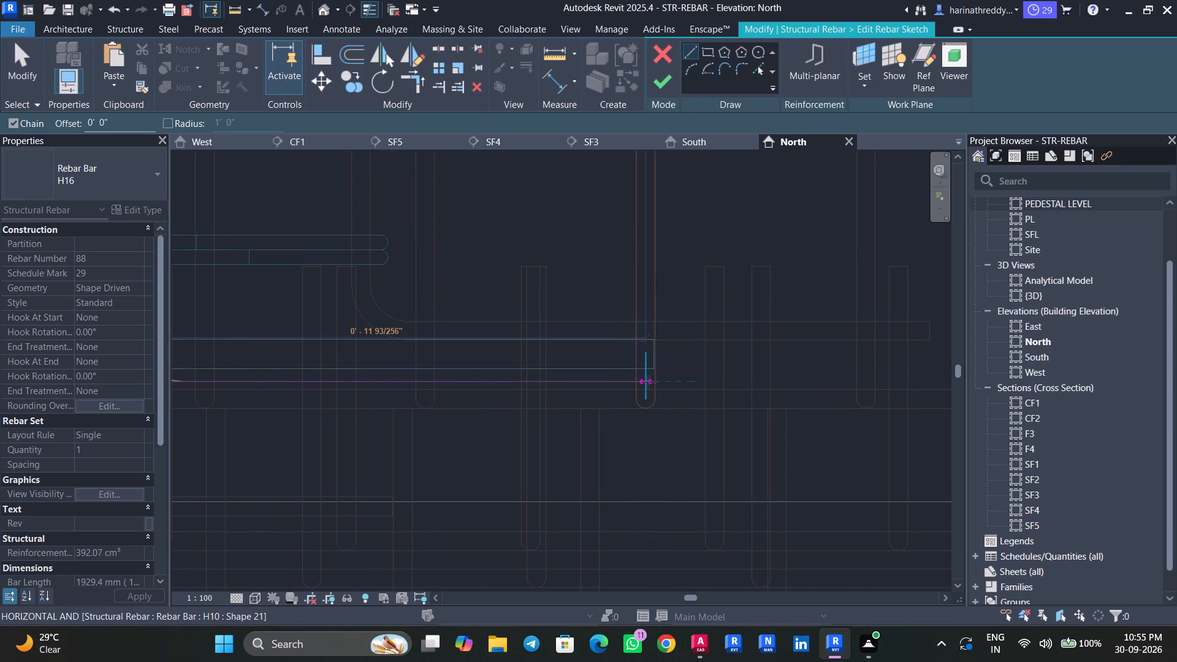
pyautogui.click(655, 382)
pyautogui.press('Escape')
pyautogui.press('Escape')
pyautogui.press('Escape')
# Make the sketched L-bar multi-planar and finish the rebar sketch.
pyautogui.click(801, 64)
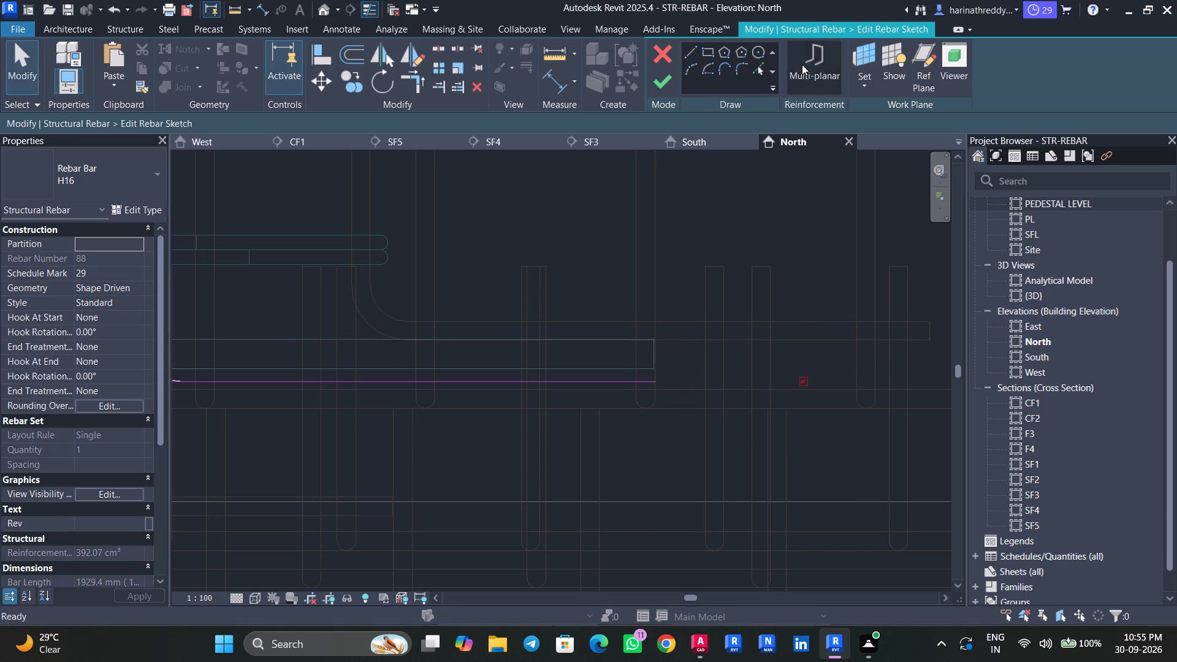
pyautogui.scroll(-4, 557, 384)
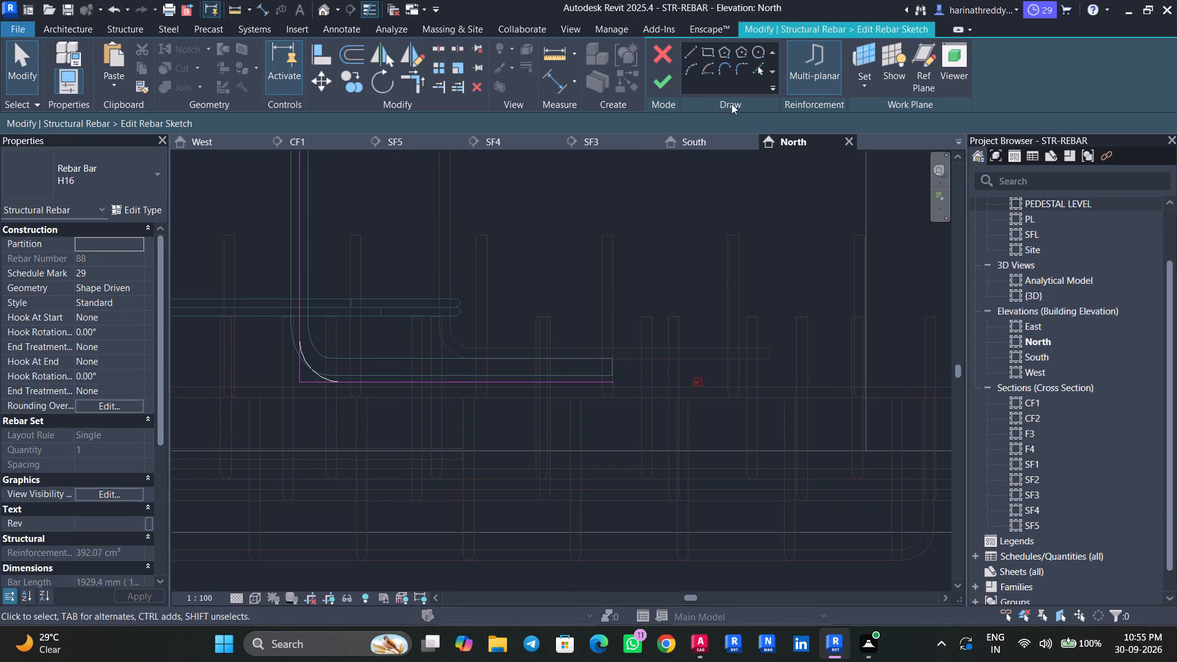
pyautogui.click(657, 83)
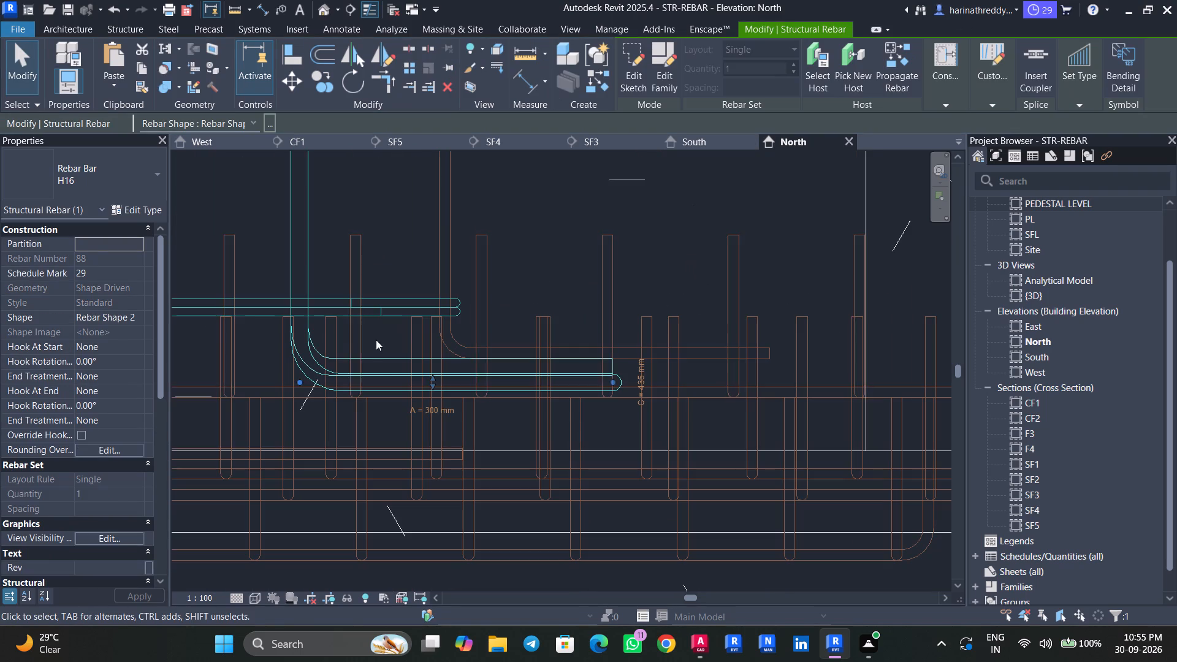
# Open the PEDESTAL LEVEL plan and undo the multi-planar sketch of the C4 column's intermediate L-bar.
pyautogui.press('Escape')
pyautogui.scroll(-10, 549, 251)
pyautogui.moveTo(562, 215); pyautogui.dragTo(502, 484, button='middle')
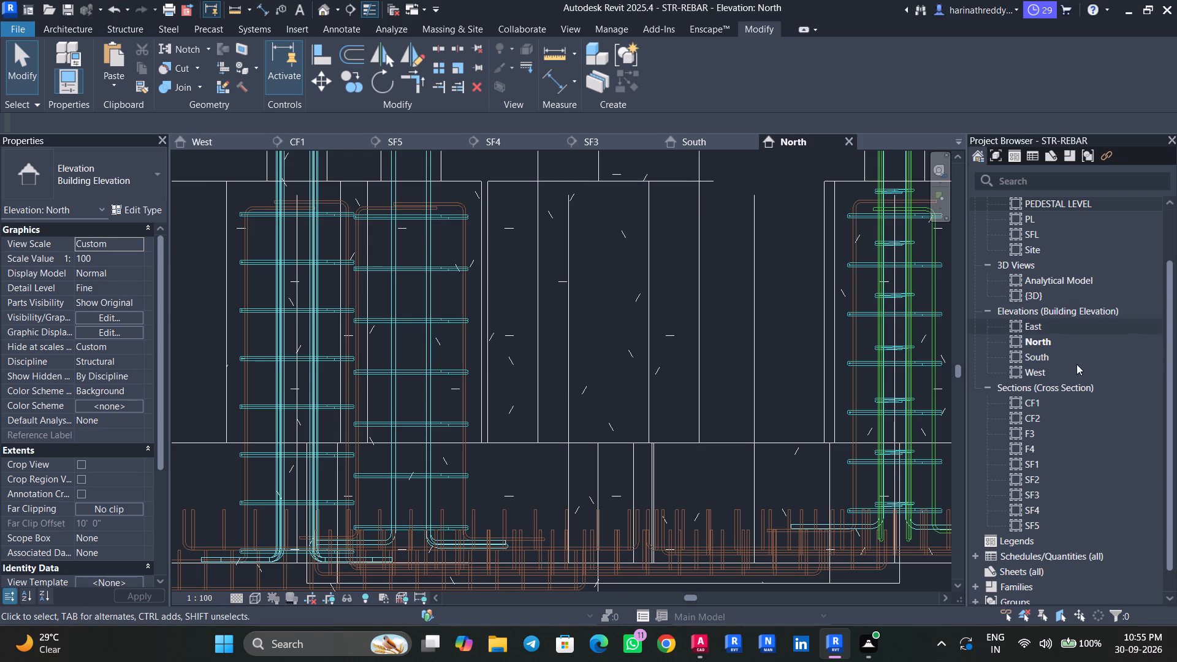
pyautogui.doubleClick(1057, 204)
pyautogui.scroll(-1, 377, 519)
pyautogui.scroll(1, 377, 519)
pyautogui.scroll(-7, 377, 519)
pyautogui.press('Escape')
pyautogui.click(341, 481)
pyautogui.press('Escape')
pyautogui.click(338, 440)
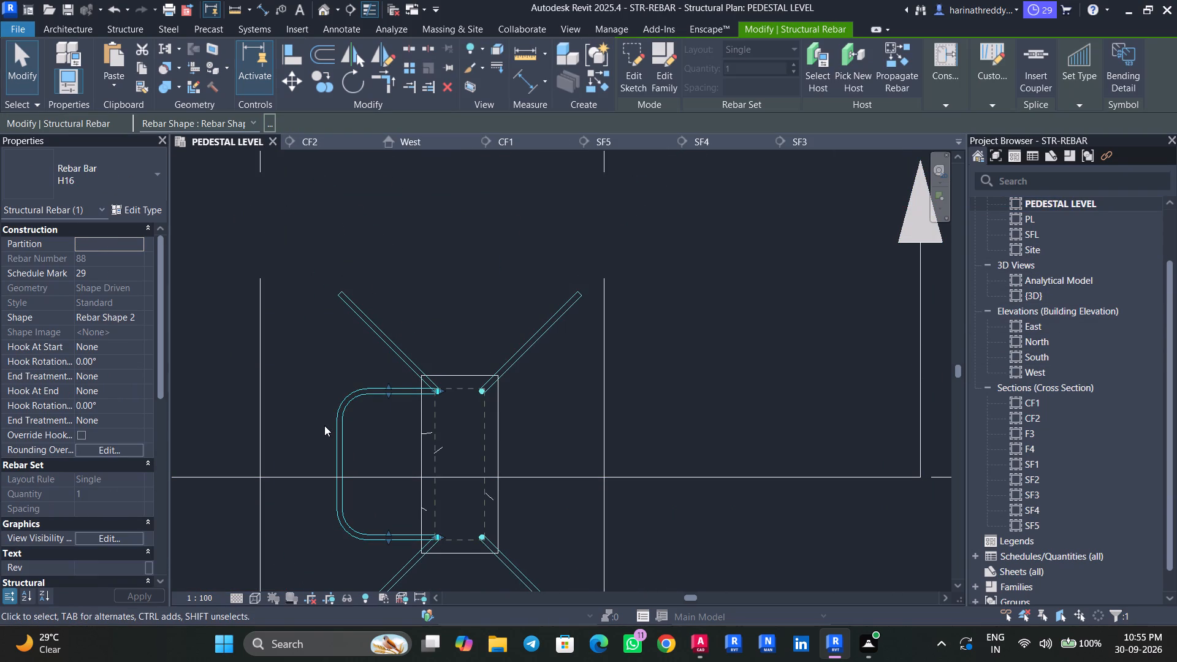
pyautogui.hotkey('ctrl', 'z')
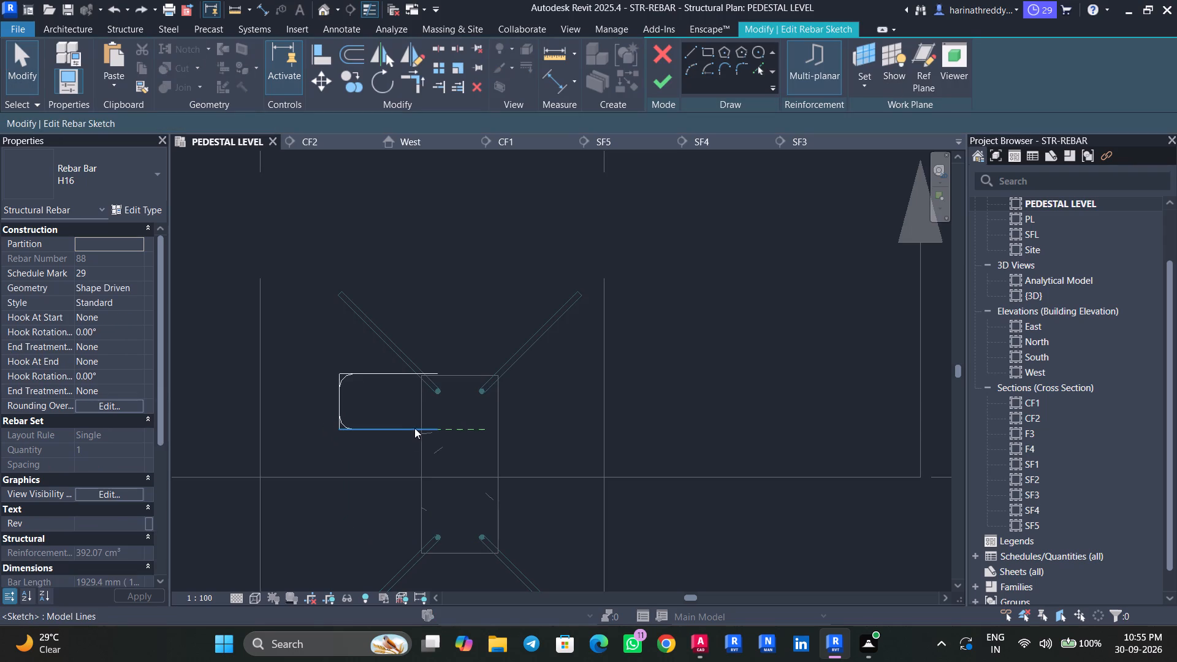
# Turn off the multi-planar option for the intermediate L-bar and finish its rebar sketch.
pyautogui.click(818, 75)
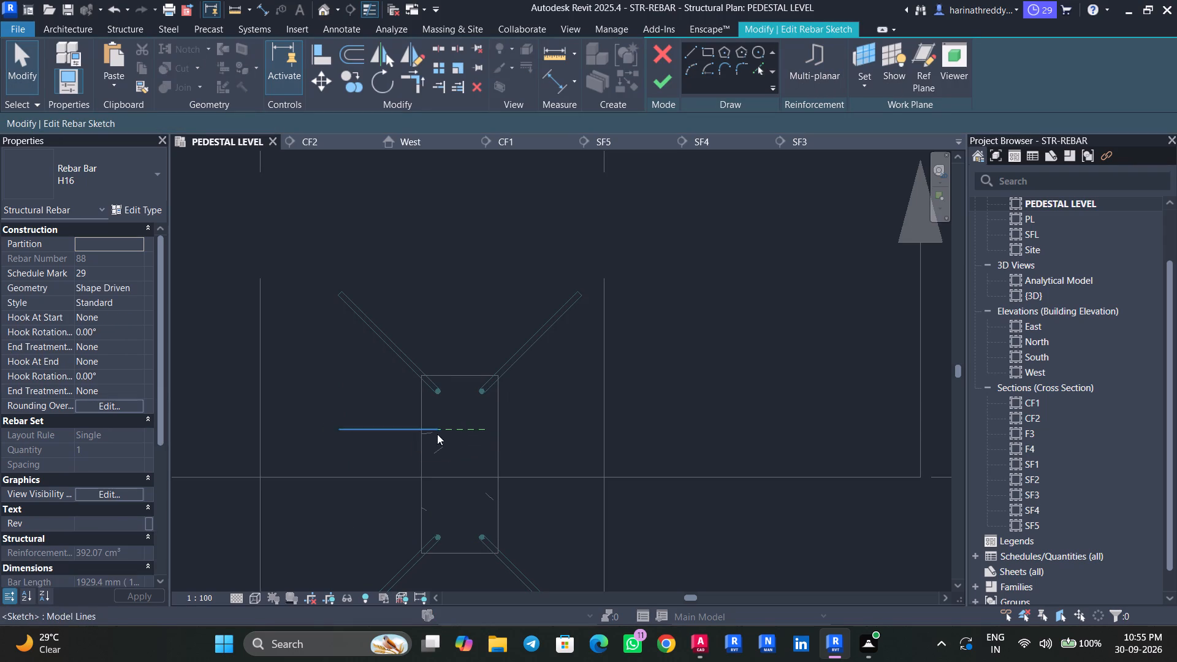
pyautogui.click(671, 78)
pyautogui.press('Escape')
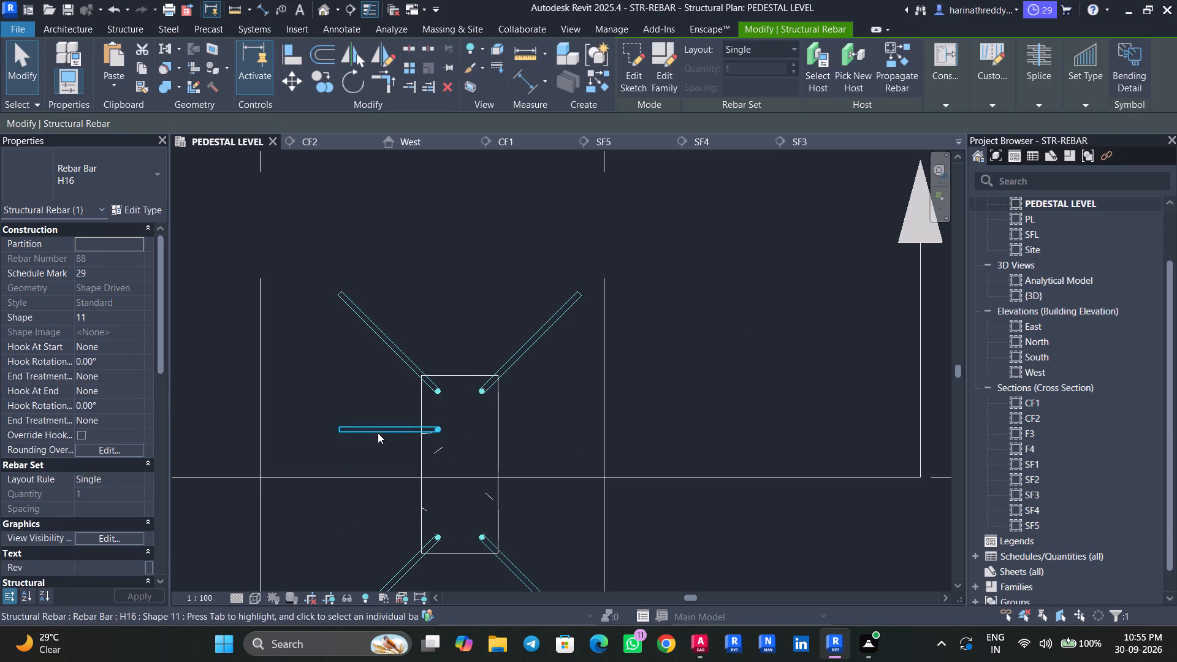
pyautogui.press('Escape')
# Set the intermediate L-bar's layout rule to Fixed Number with a quantity of 2.
pyautogui.click(383, 435)
pyautogui.moveTo(389, 468); pyautogui.dragTo(405, 376, button='middle')
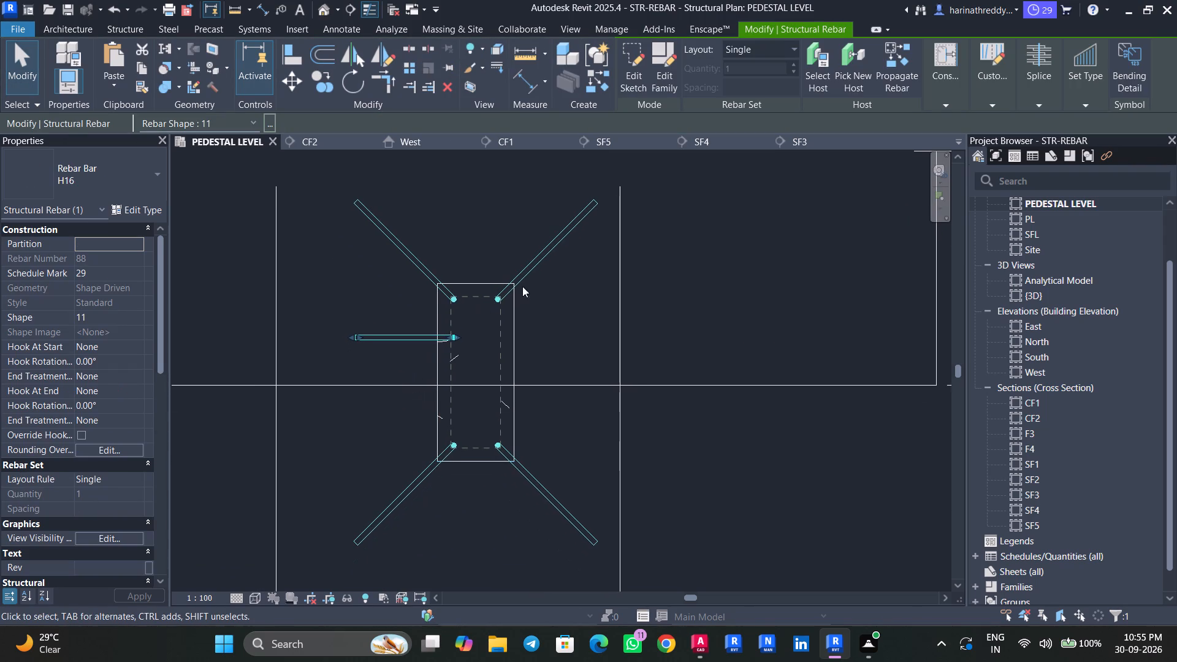
pyautogui.scroll(4, 431, 335)
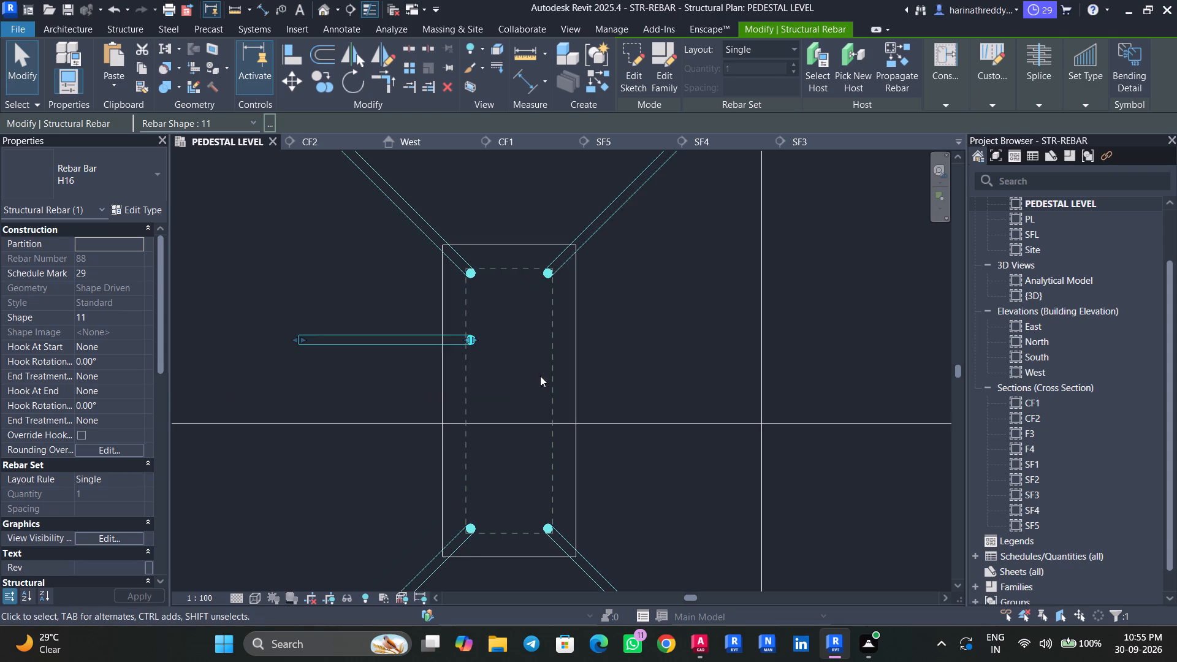
pyautogui.click(132, 479)
pyautogui.click(110, 507)
pyautogui.click(118, 498)
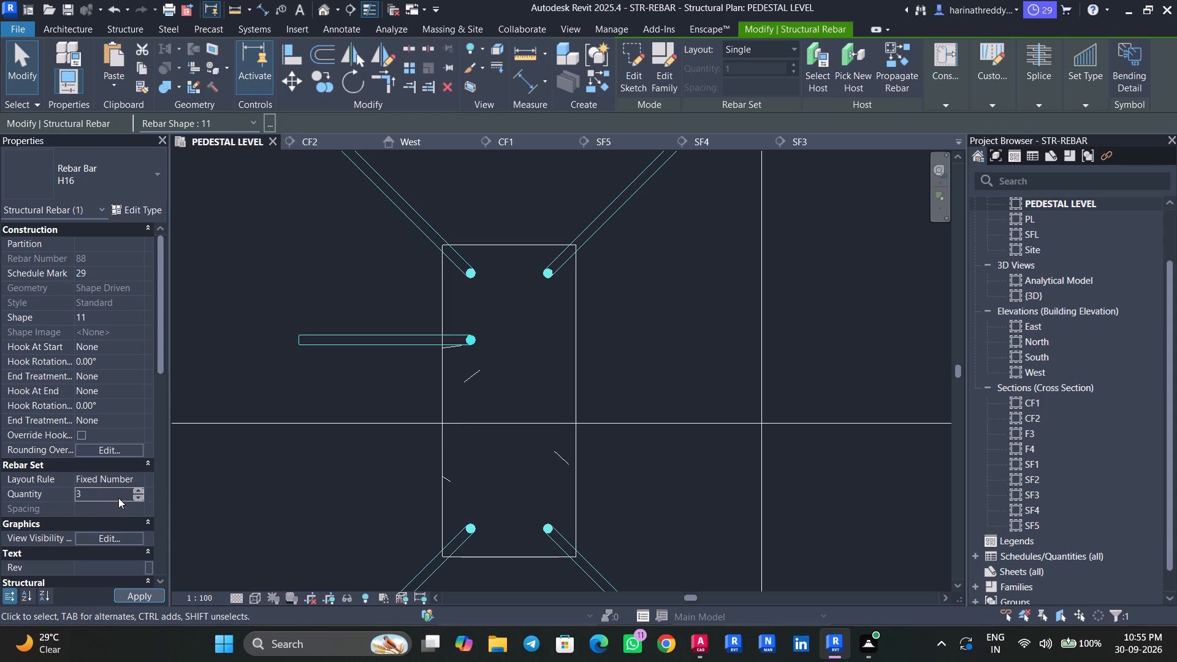
pyautogui.press('2')
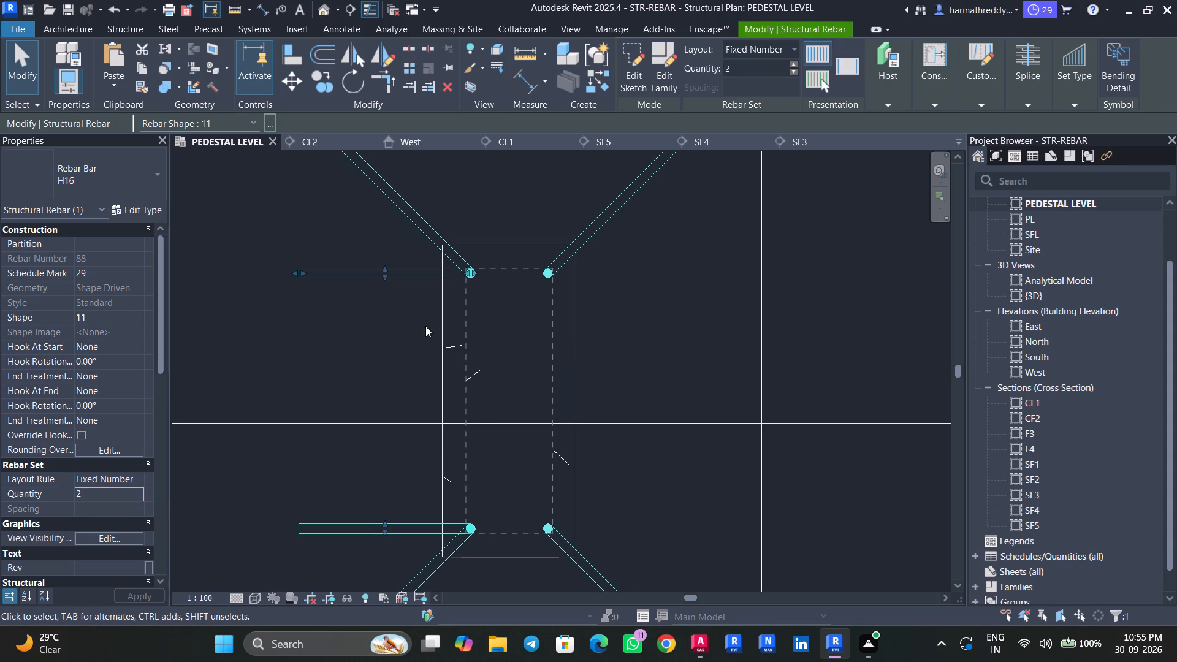
# Move both ends of the two-bar set inward so its bars sit between the C4 column's west corner bars.
pyautogui.moveTo(383, 283); pyautogui.dragTo(376, 340)
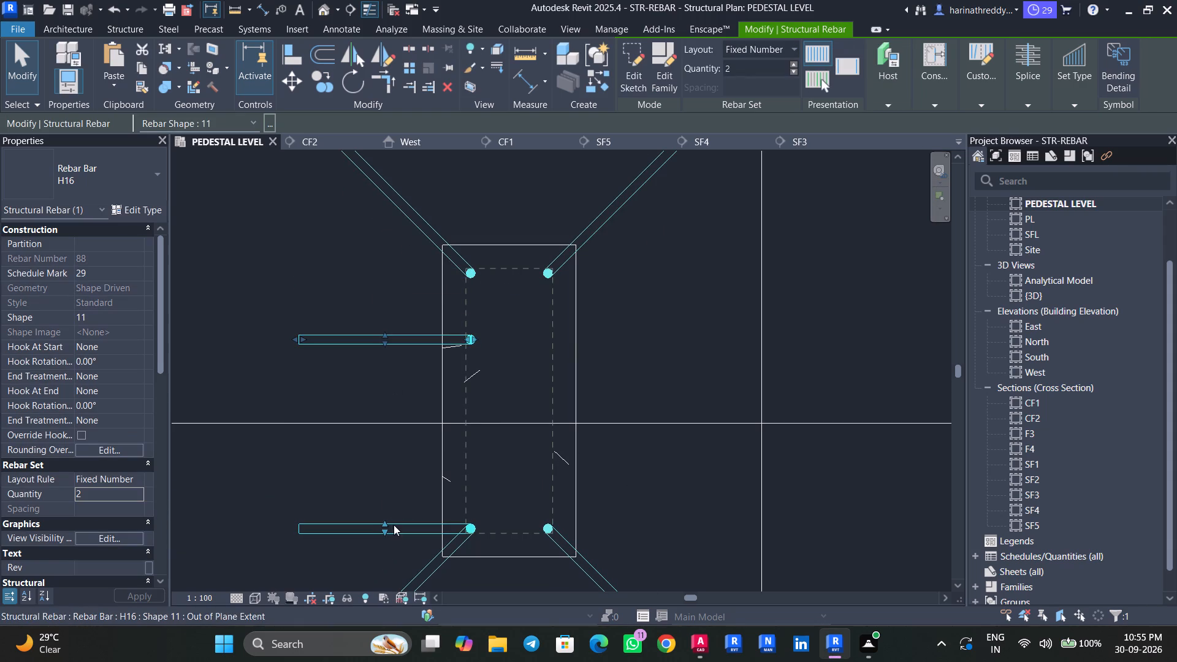
pyautogui.moveTo(389, 521); pyautogui.dragTo(395, 443)
pyautogui.press('Escape')
pyautogui.press('Escape')
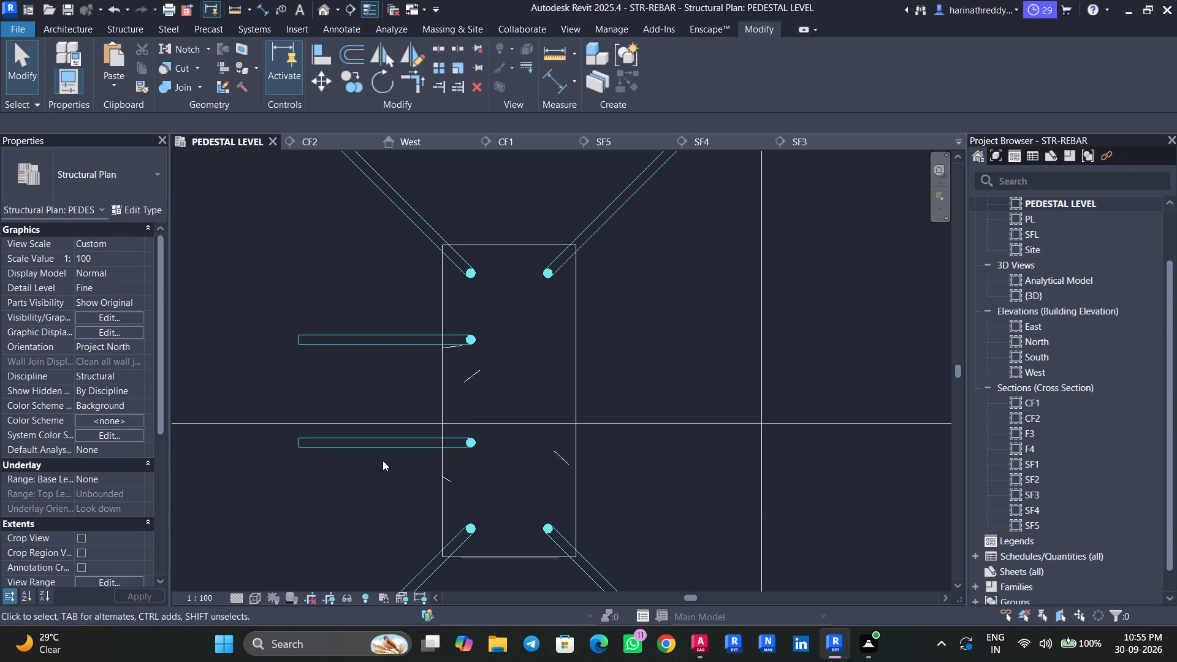
# Mirror a copy of the two-bar L-bar set about the C4 column's Center (Left/Right) line onto the east face.
pyautogui.keyDown('ctrl'); pyautogui.click(384, 457); pyautogui.keyUp('ctrl')
pyautogui.click(381, 449)
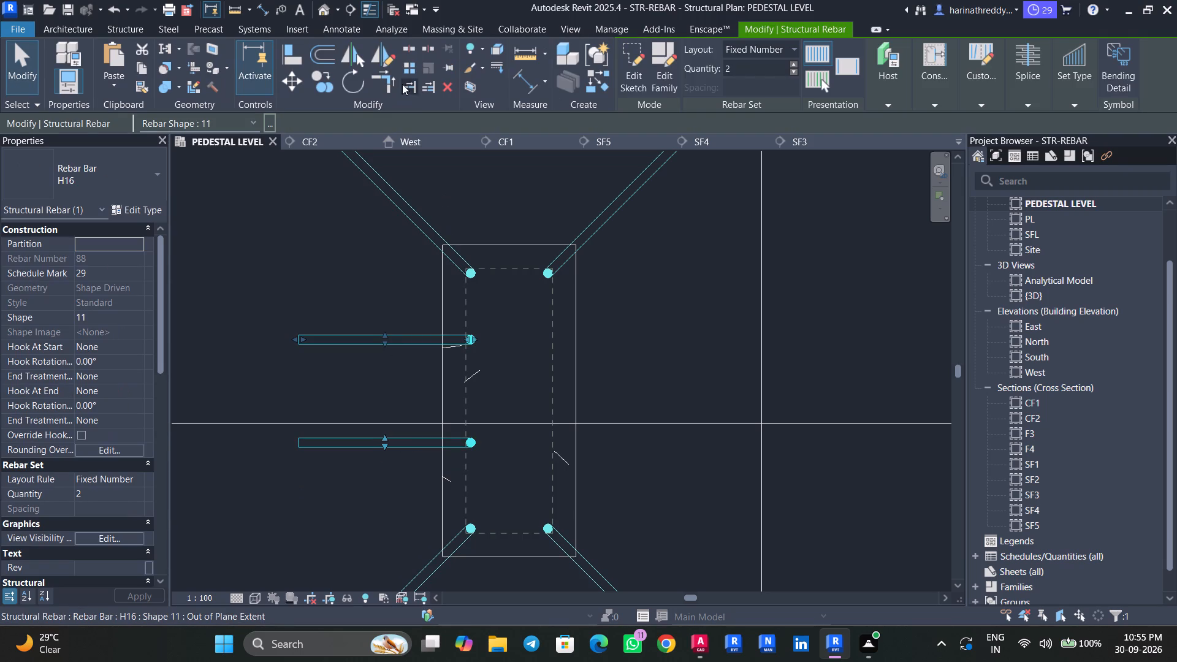
pyautogui.click(357, 68)
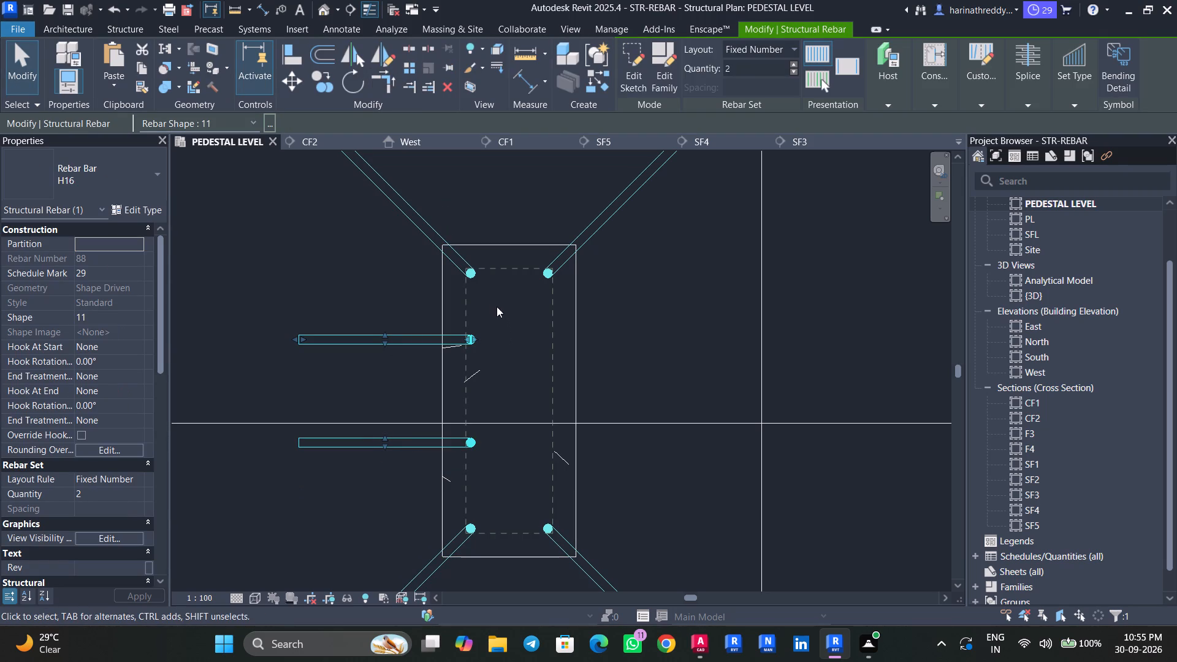
pyautogui.click(356, 63)
pyautogui.click(513, 360)
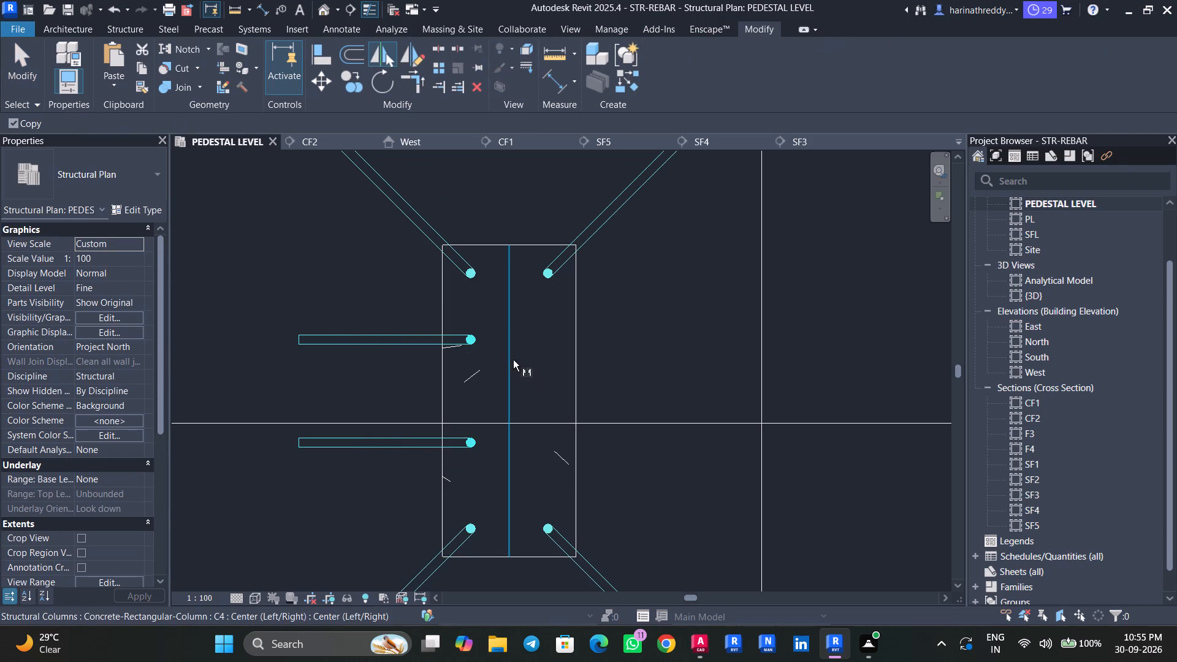
pyautogui.press('Escape')
pyautogui.press('Escape')
pyautogui.press('Escape')
pyautogui.press('Escape')
# Select all H16 rebar instances and set them to show unobscured in the {3D} view.
pyautogui.scroll(-8, 468, 378)
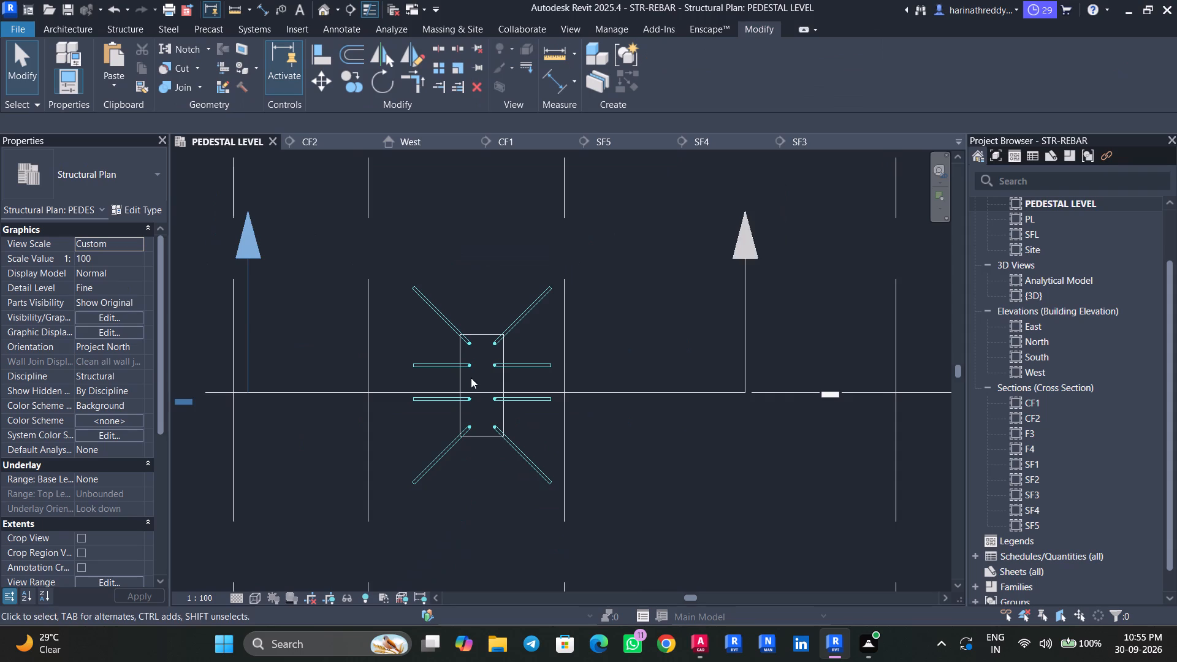
pyautogui.click(435, 363)
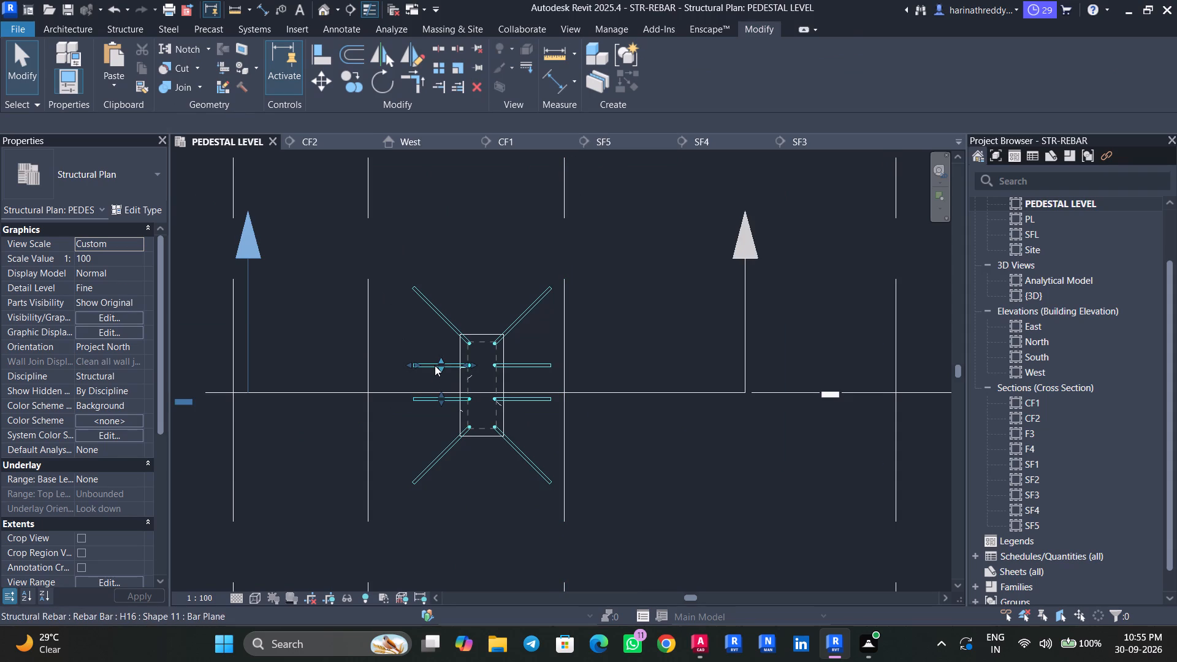
pyautogui.write('SA')
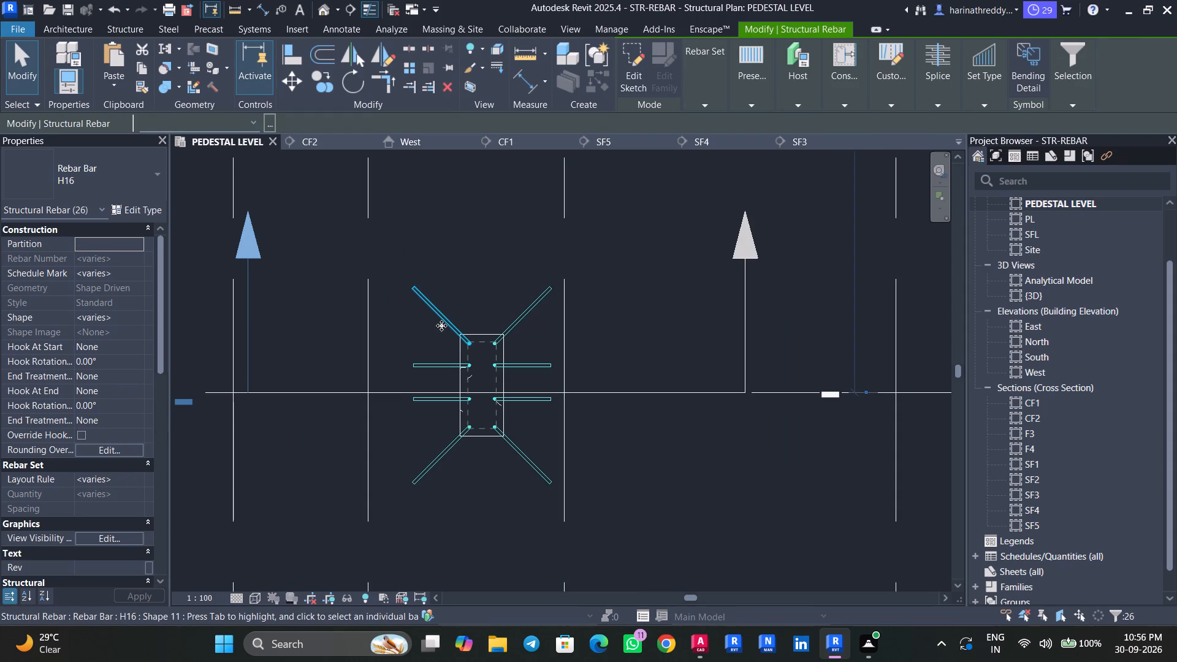
pyautogui.keyDown('ctrl'); pyautogui.click(441, 325); pyautogui.keyUp('ctrl')
pyautogui.press('s')
pyautogui.press('a')
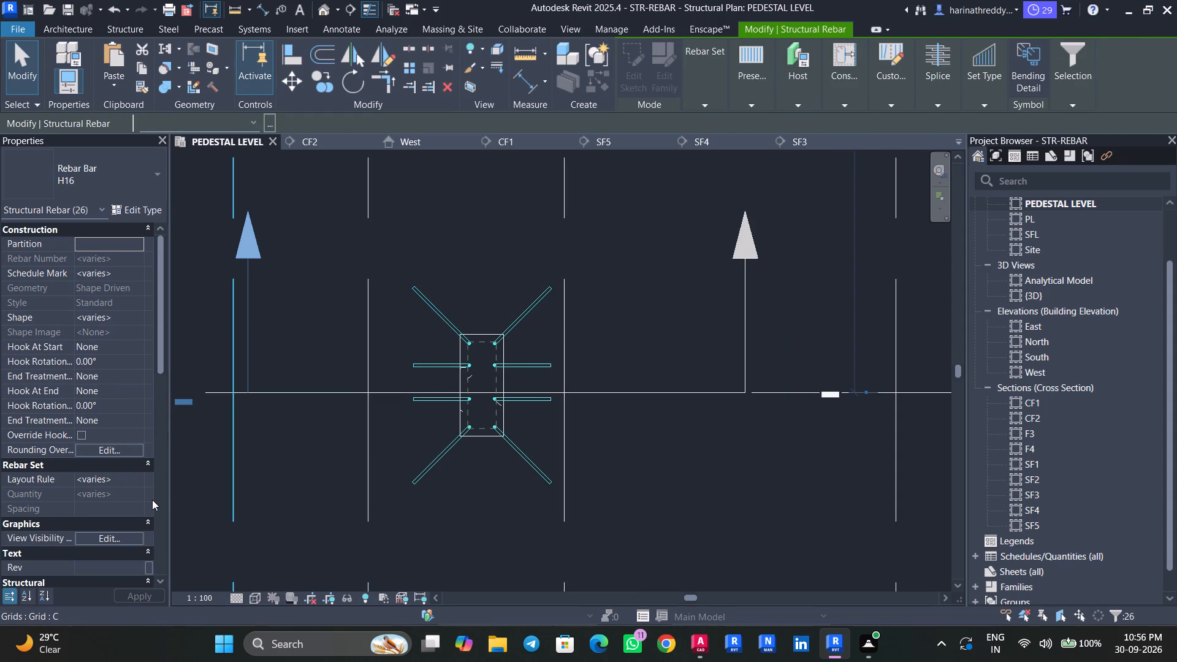
pyautogui.click(144, 452)
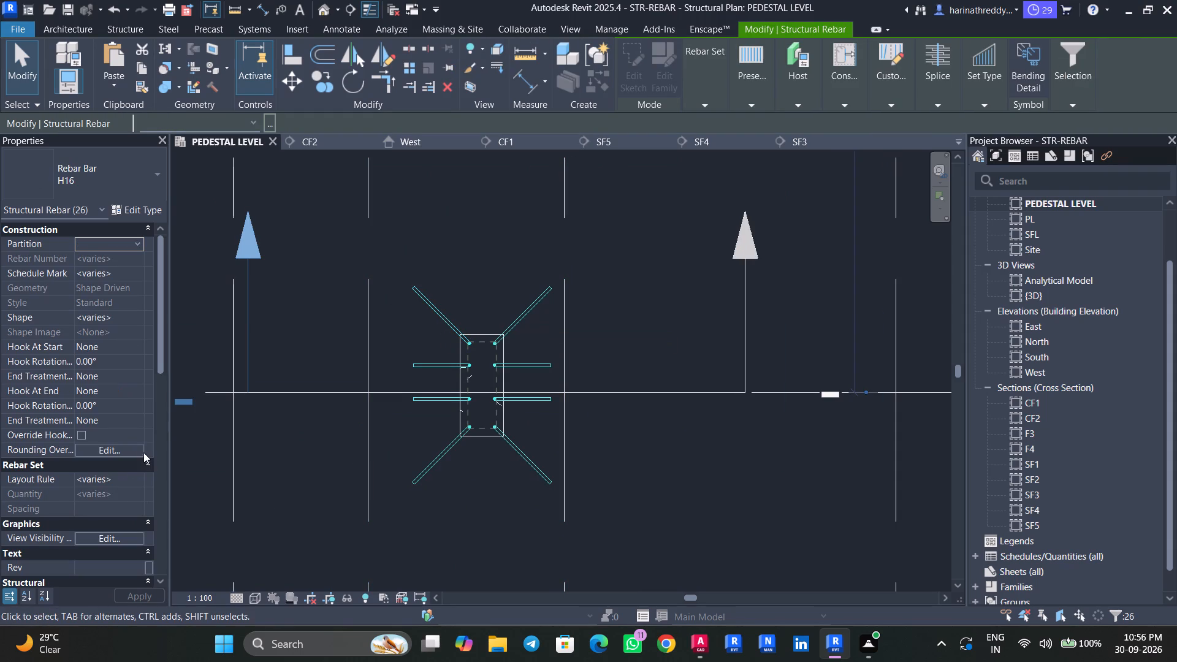
pyautogui.click(134, 449)
pyautogui.click(706, 384)
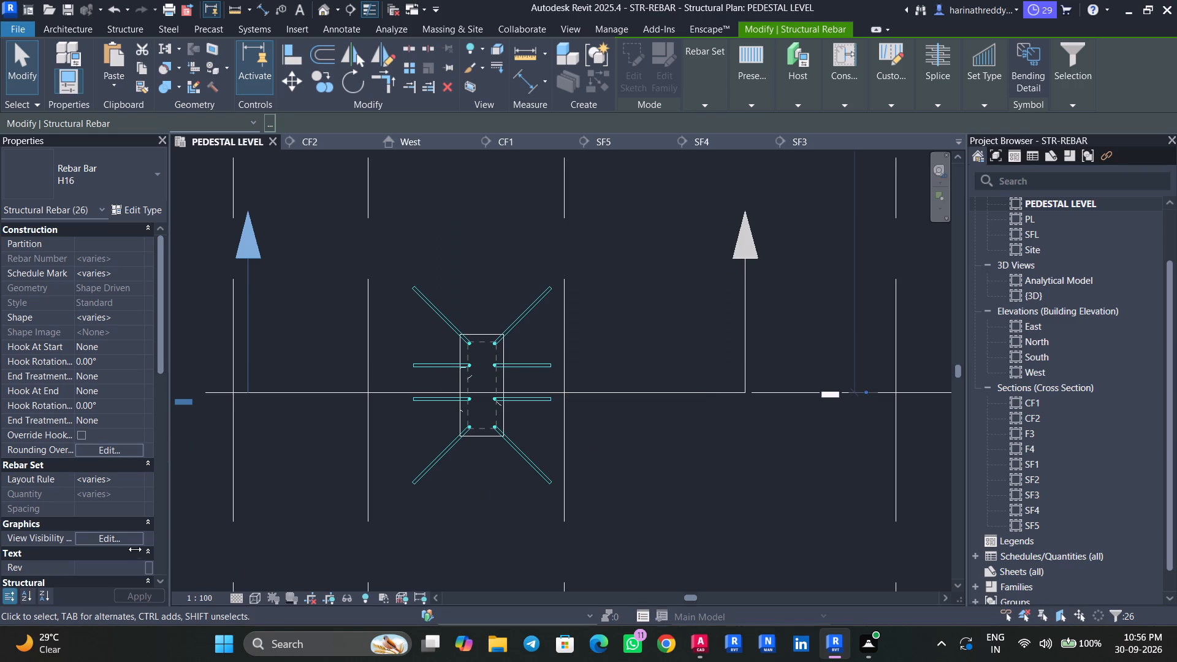
pyautogui.click(132, 540)
pyautogui.click(707, 286)
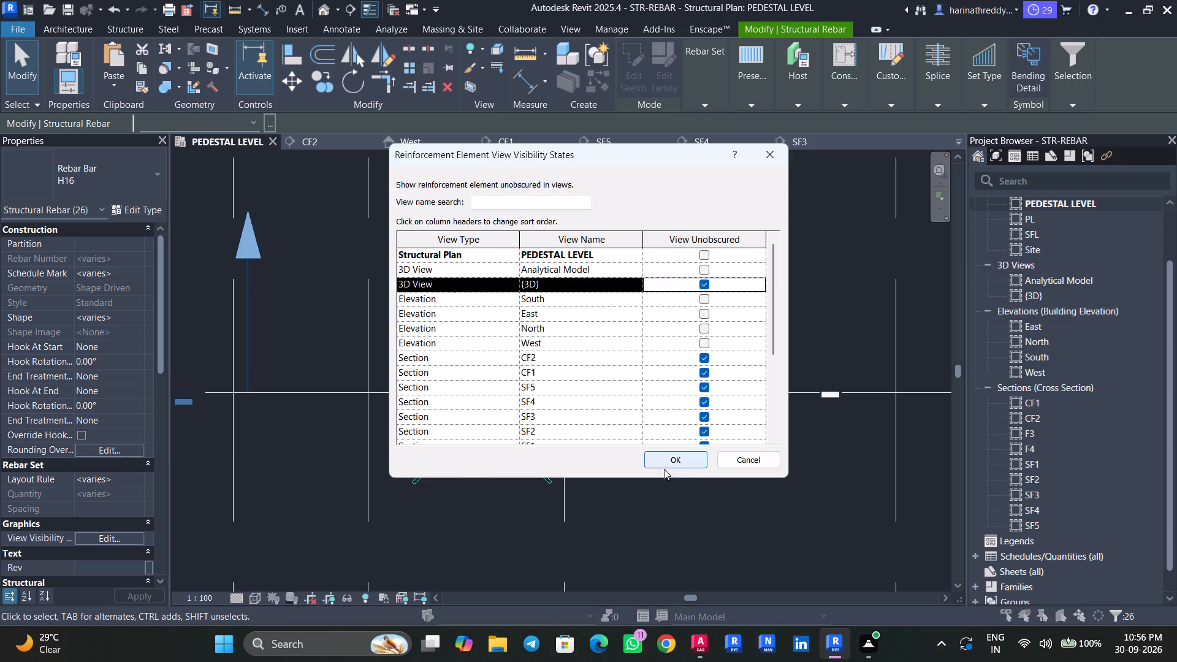
pyautogui.click(672, 461)
pyautogui.scroll(-1, 478, 330)
pyautogui.scroll(3, 478, 330)
pyautogui.press('Escape')
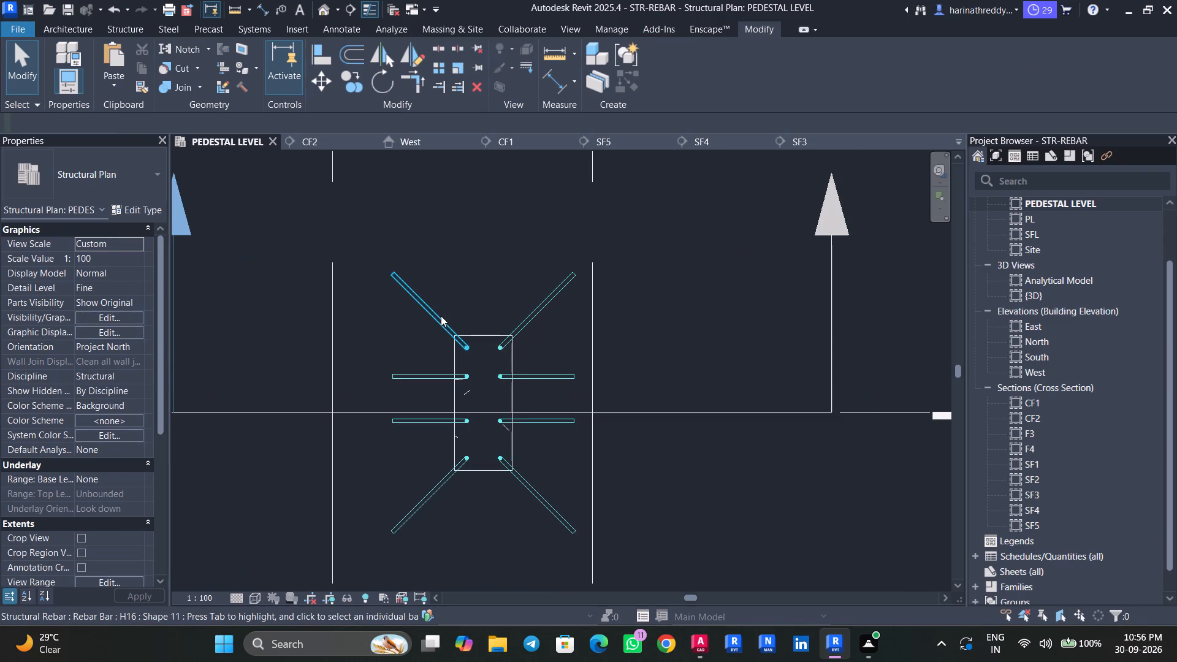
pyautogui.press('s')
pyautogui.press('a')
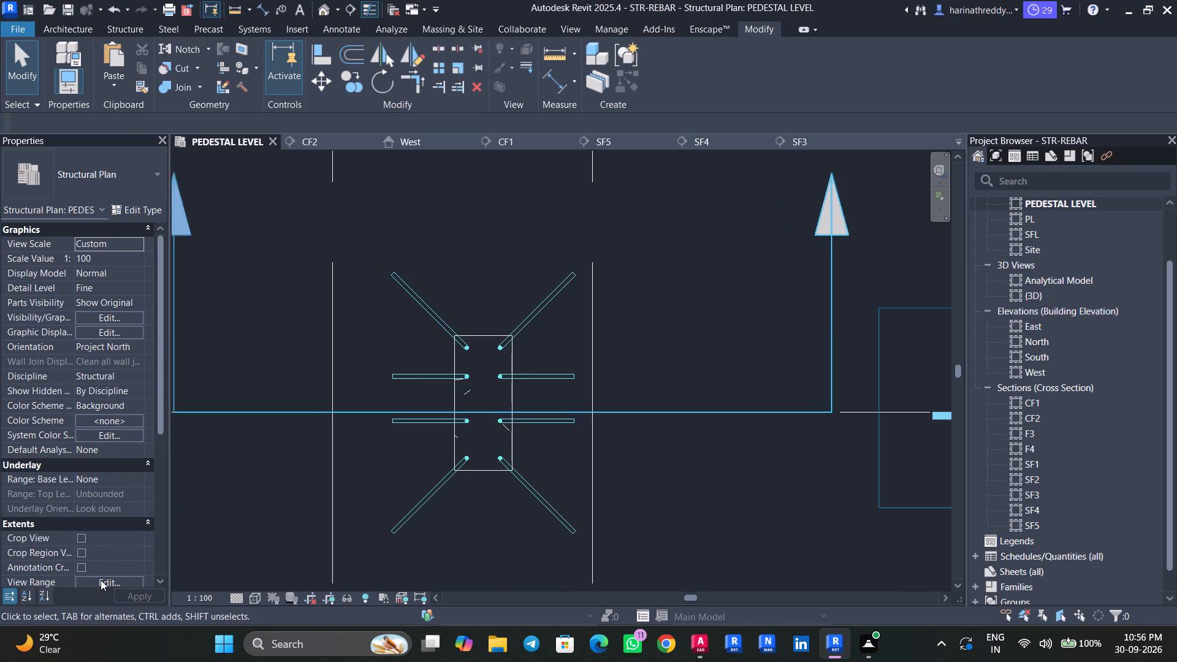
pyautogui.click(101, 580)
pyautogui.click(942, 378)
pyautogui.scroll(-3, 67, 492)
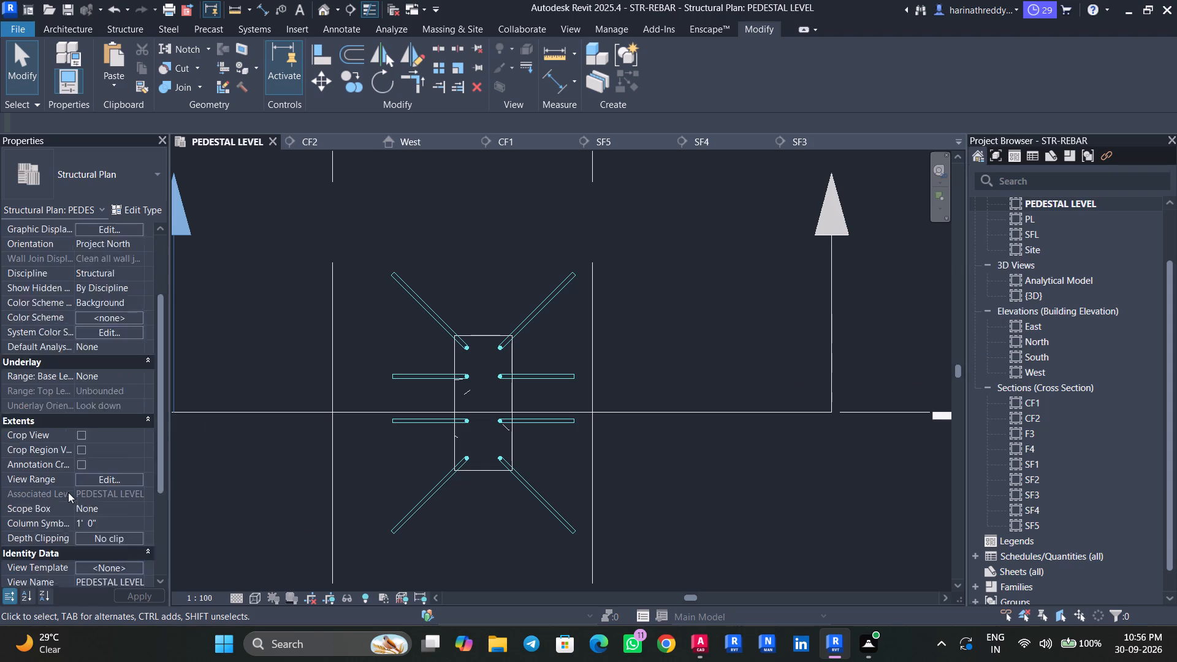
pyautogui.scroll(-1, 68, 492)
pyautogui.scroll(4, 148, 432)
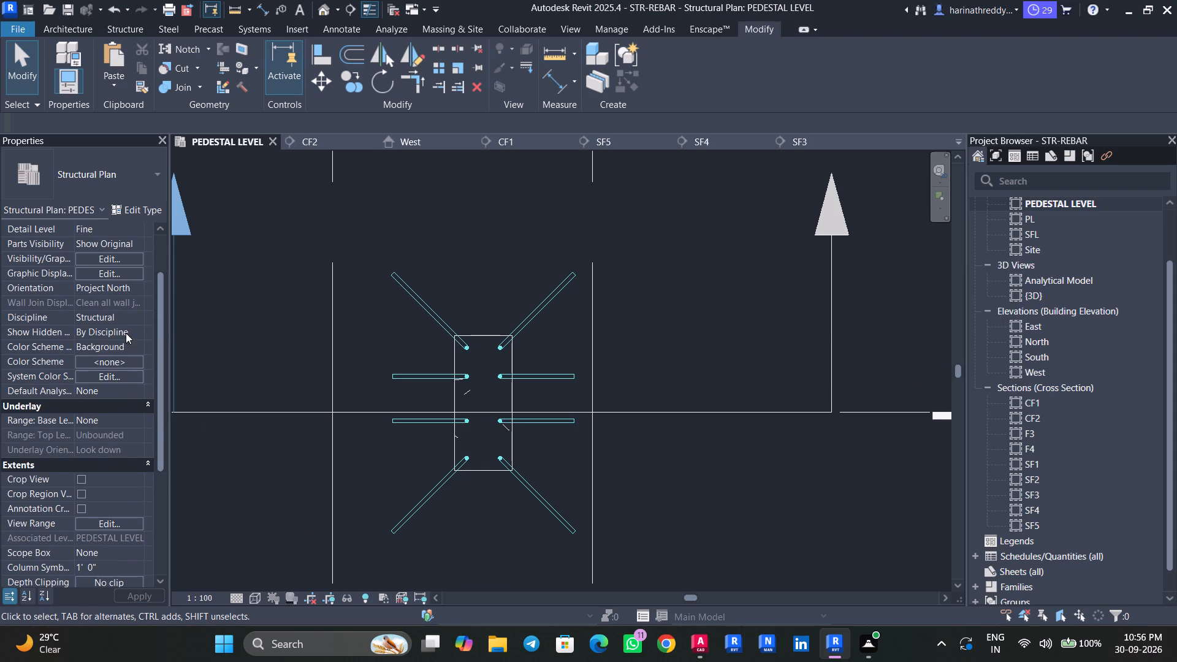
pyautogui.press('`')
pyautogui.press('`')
# Recheck the view visibility states of all H16 rebar instances, selecting from a corner bar and an intermediate bar.
pyautogui.click(438, 307)
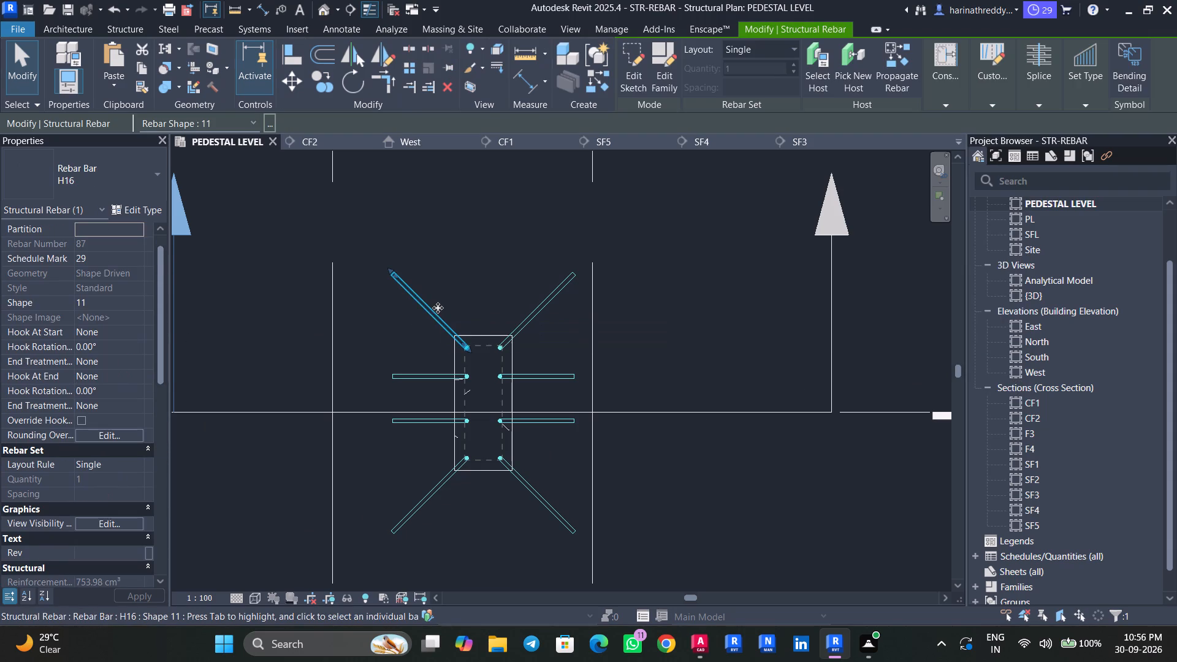
pyautogui.press('s')
pyautogui.press('a')
pyautogui.click(112, 520)
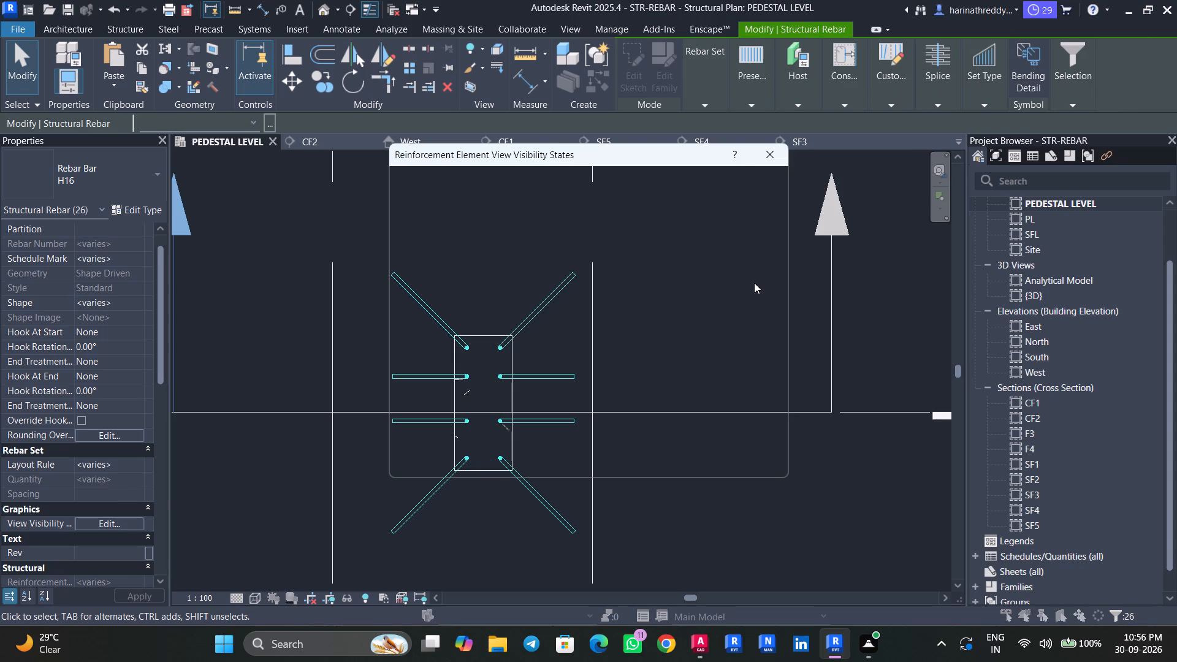
pyautogui.click(678, 458)
pyautogui.press('`')
pyautogui.press('`')
pyautogui.click(438, 378)
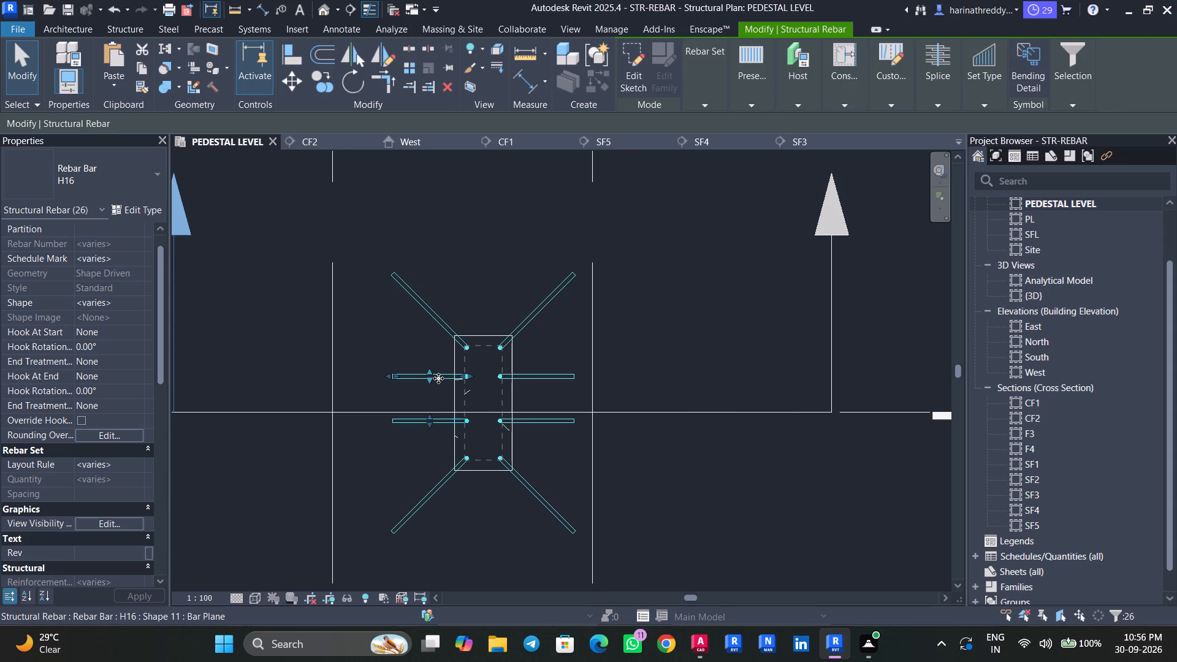
pyautogui.write('SA')
pyautogui.click(134, 521)
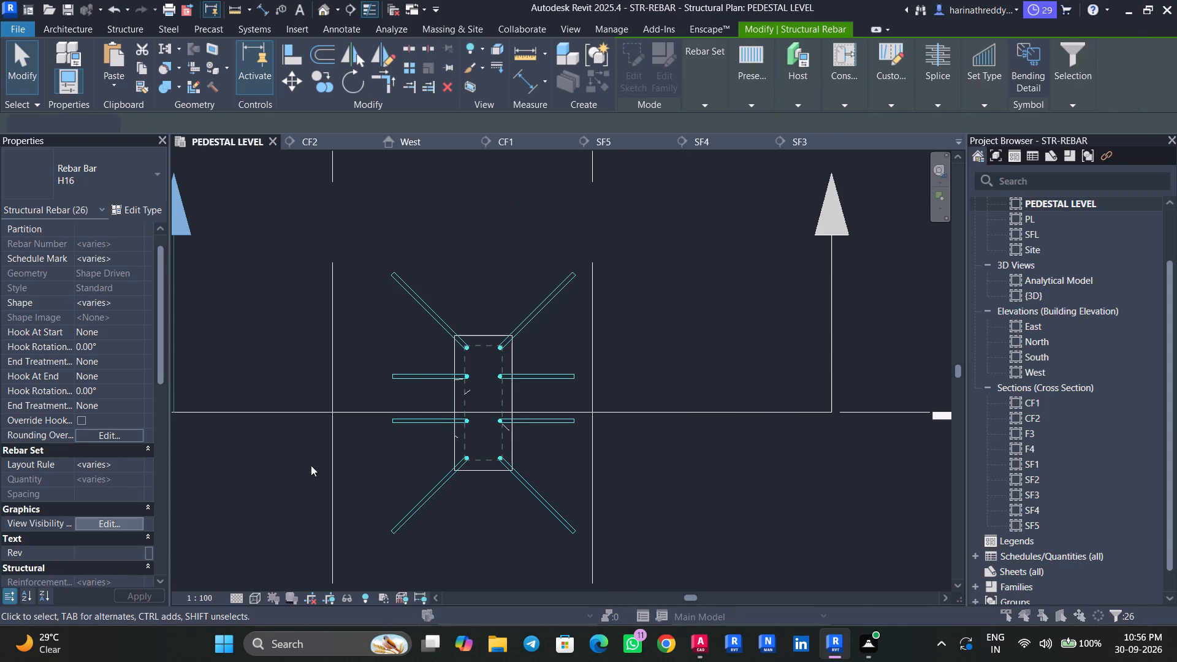
pyautogui.press('`')
pyautogui.press('`')
pyautogui.click(655, 456)
pyautogui.press('Escape')
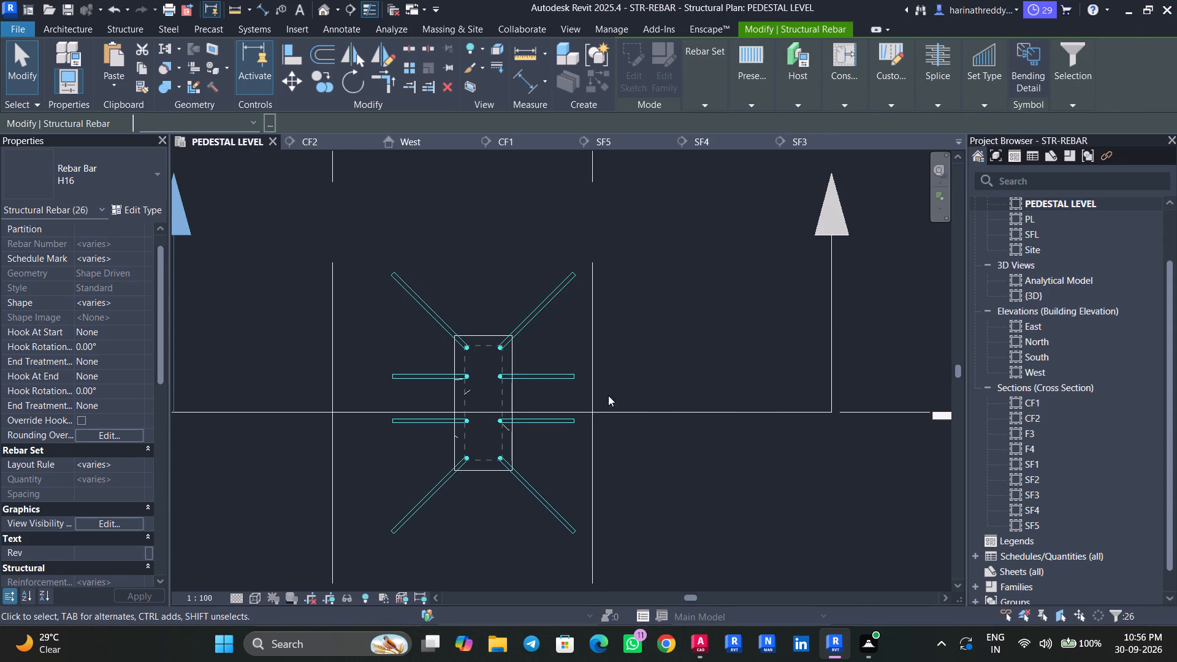
pyautogui.press('Escape')
pyautogui.press('Escape')
pyautogui.press('Escape')
# Review the view visibility states of the west-face intermediate L-bar set alone.
pyautogui.click(438, 376)
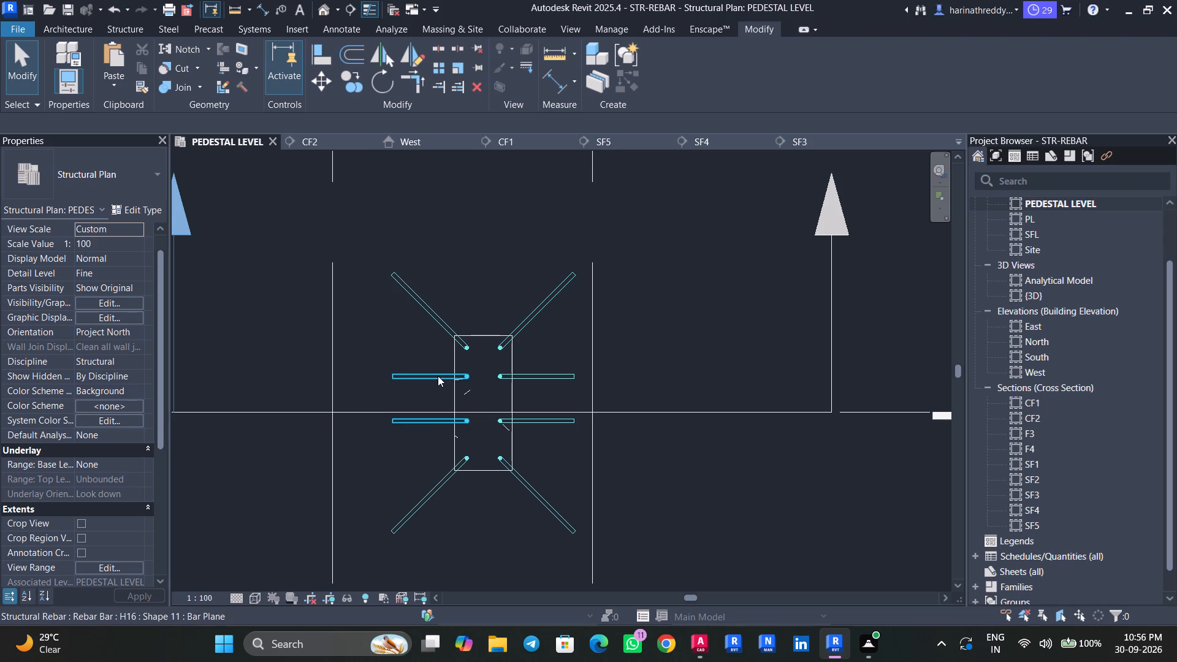
pyautogui.click(97, 523)
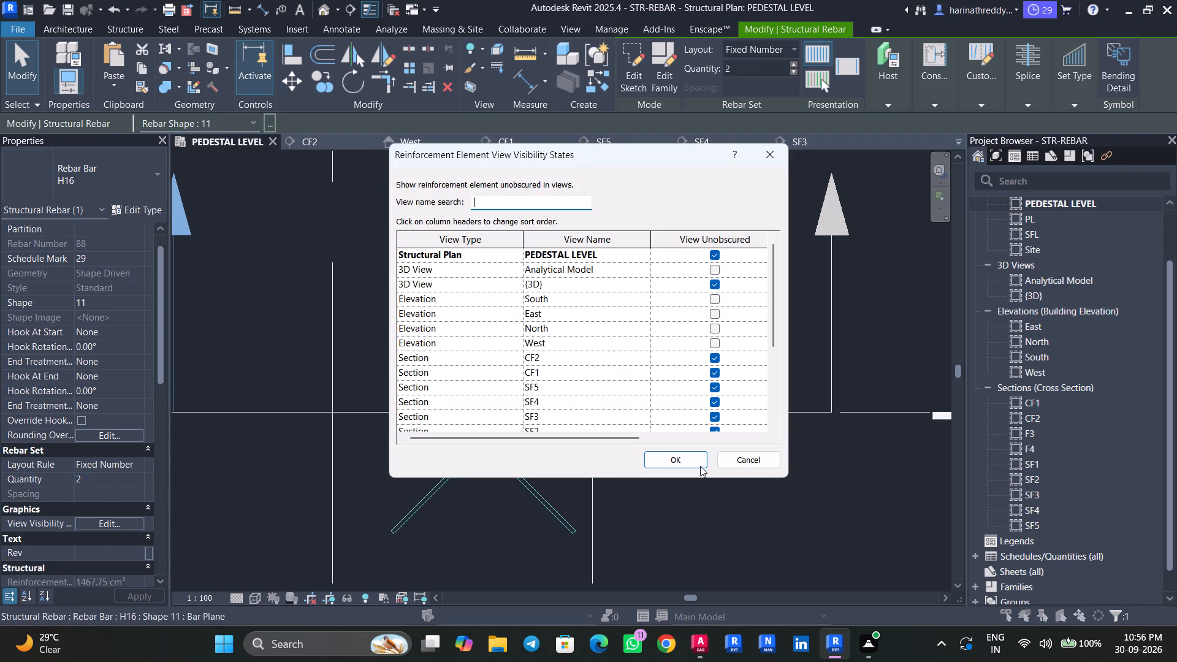
pyautogui.click(662, 455)
pyautogui.press('Escape')
pyautogui.press('Escape')
pyautogui.press('Escape')
pyautogui.press('Escape')
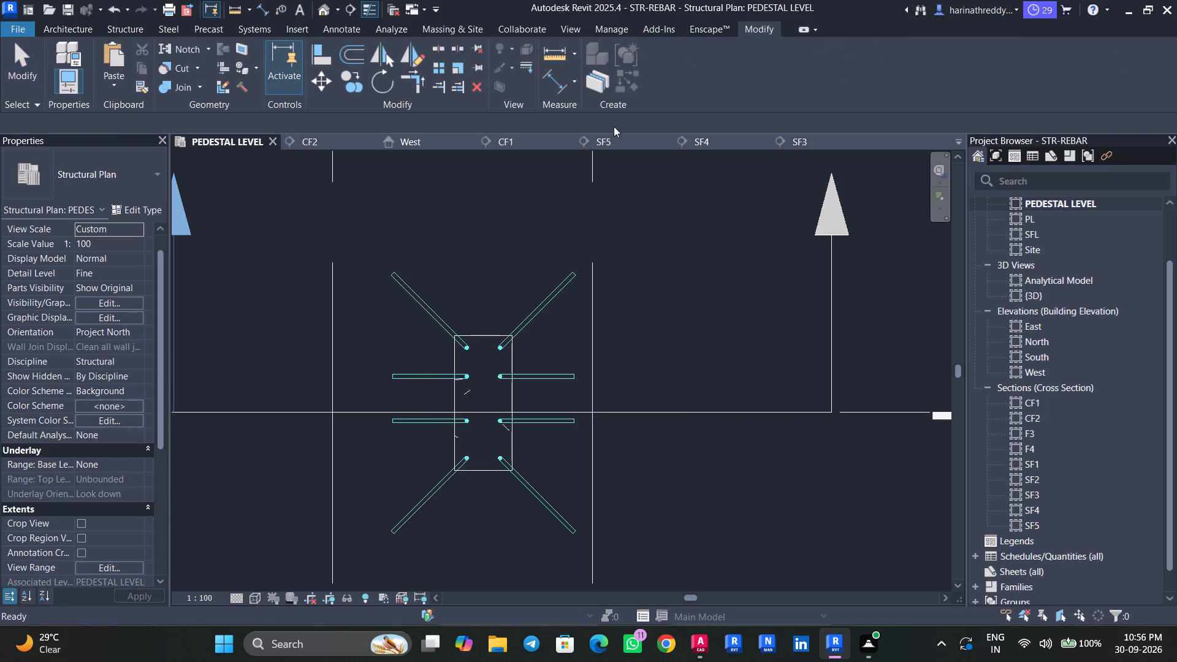
pyautogui.press('Escape')
# Examine the column and footing reinforcement in the {3D} view from a tilted angle and close up at the beams.
pyautogui.click(326, 8)
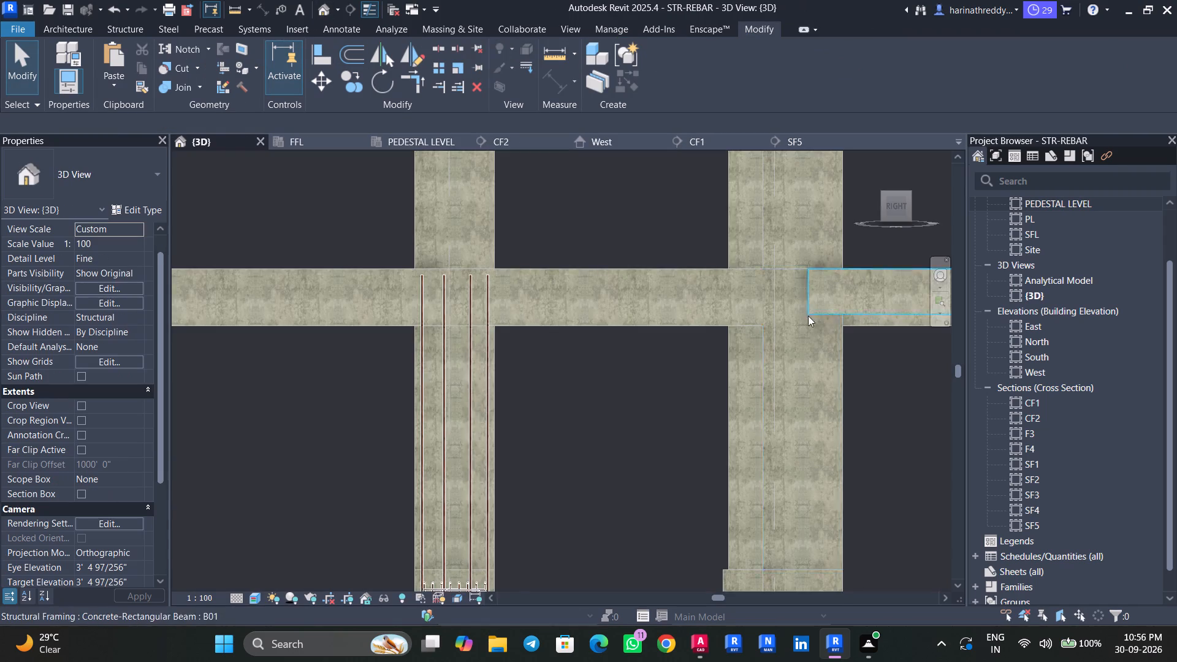
pyautogui.scroll(-4, 691, 347)
pyautogui.scroll(1, 690, 348)
pyautogui.scroll(-2, 687, 348)
pyautogui.scroll(1, 687, 348)
pyautogui.scroll(-5, 687, 348)
pyautogui.keyDown('shift'); pyautogui.moveTo(665, 360); pyautogui.dragTo(662, 439, button='middle'); pyautogui.keyUp('shift')
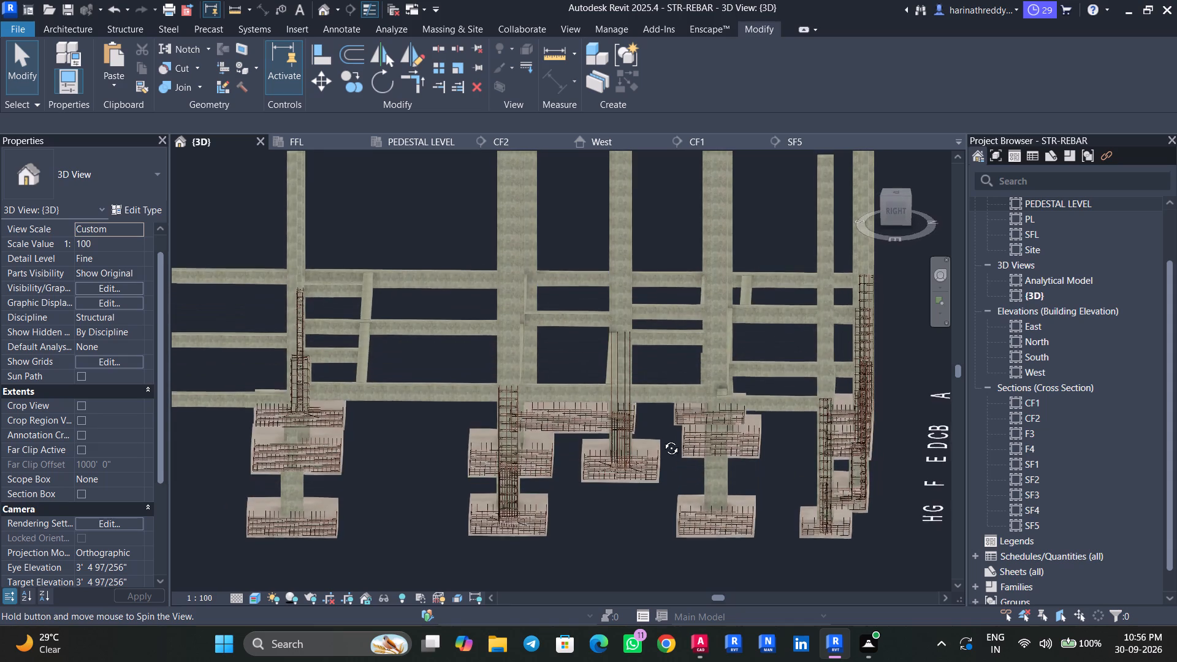
pyautogui.keyDown('shift'); pyautogui.moveTo(662, 439); pyautogui.dragTo(662, 441, button='middle'); pyautogui.keyUp('shift')
pyautogui.scroll(3, 631, 387)
pyautogui.scroll(-1, 631, 387)
pyautogui.scroll(11, 631, 387)
pyautogui.moveTo(701, 367); pyautogui.dragTo(508, 230, button='middle')
pyautogui.scroll(-2, 598, 313)
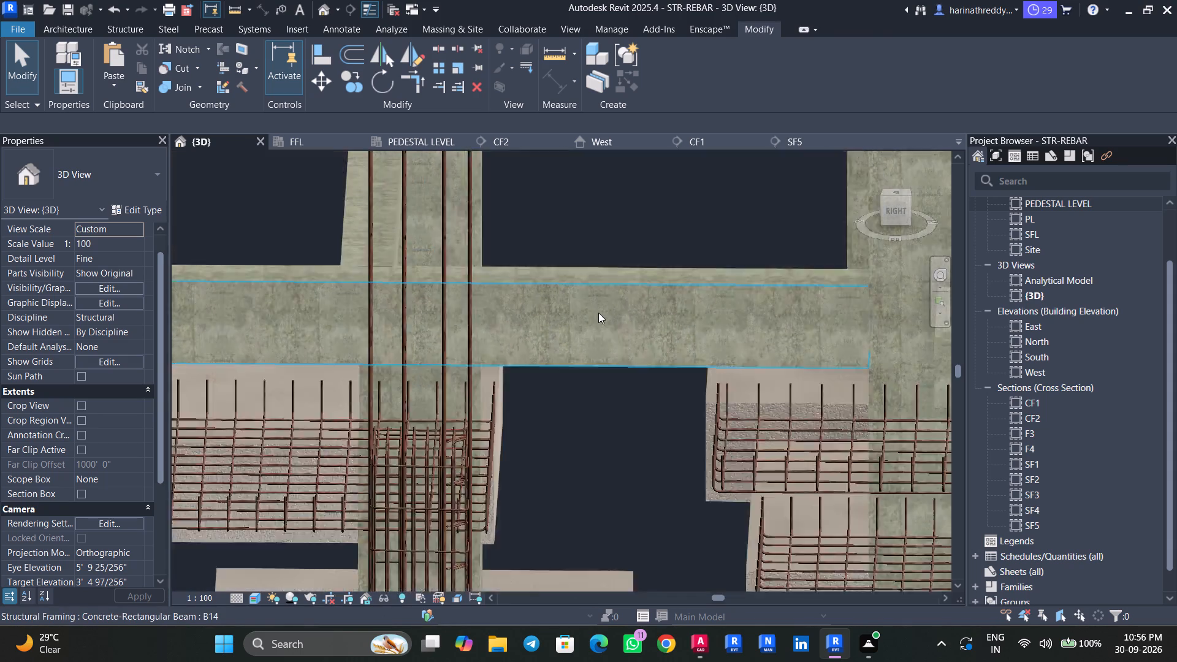
pyautogui.scroll(-8, 598, 313)
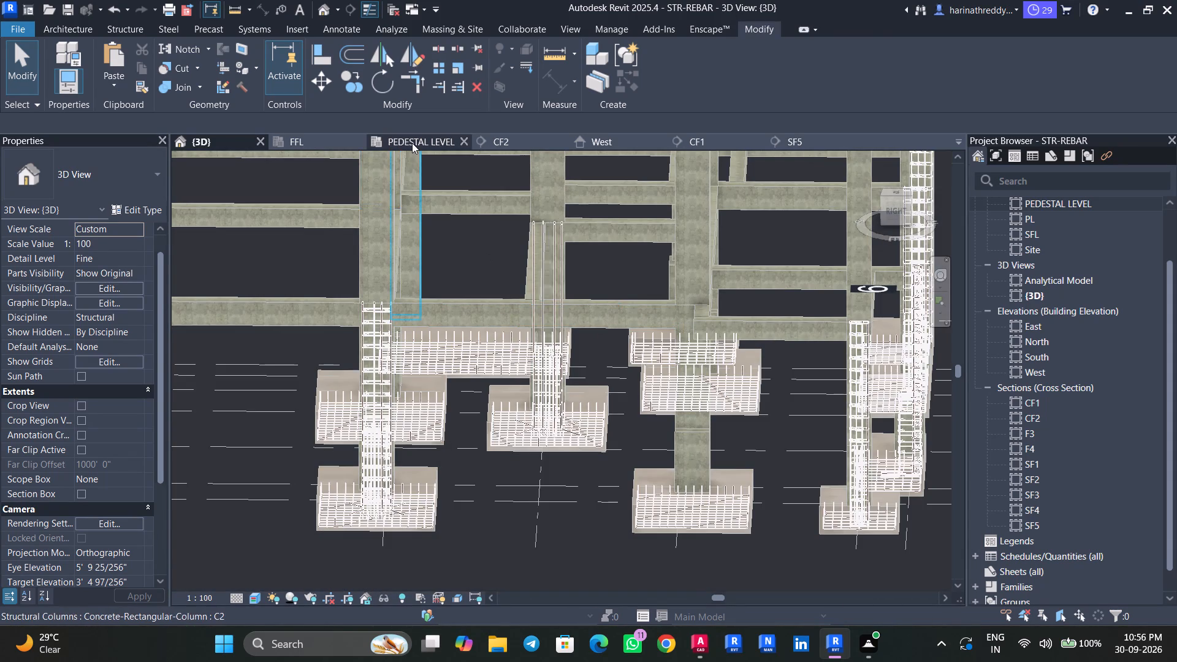
# Start rebar placement in the C4 column on the PEDESTAL LEVEL plan and choose stirrup shape 52.
pyautogui.click(412, 143)
pyautogui.scroll(-1, 474, 296)
pyautogui.scroll(3, 455, 342)
pyautogui.click(454, 348)
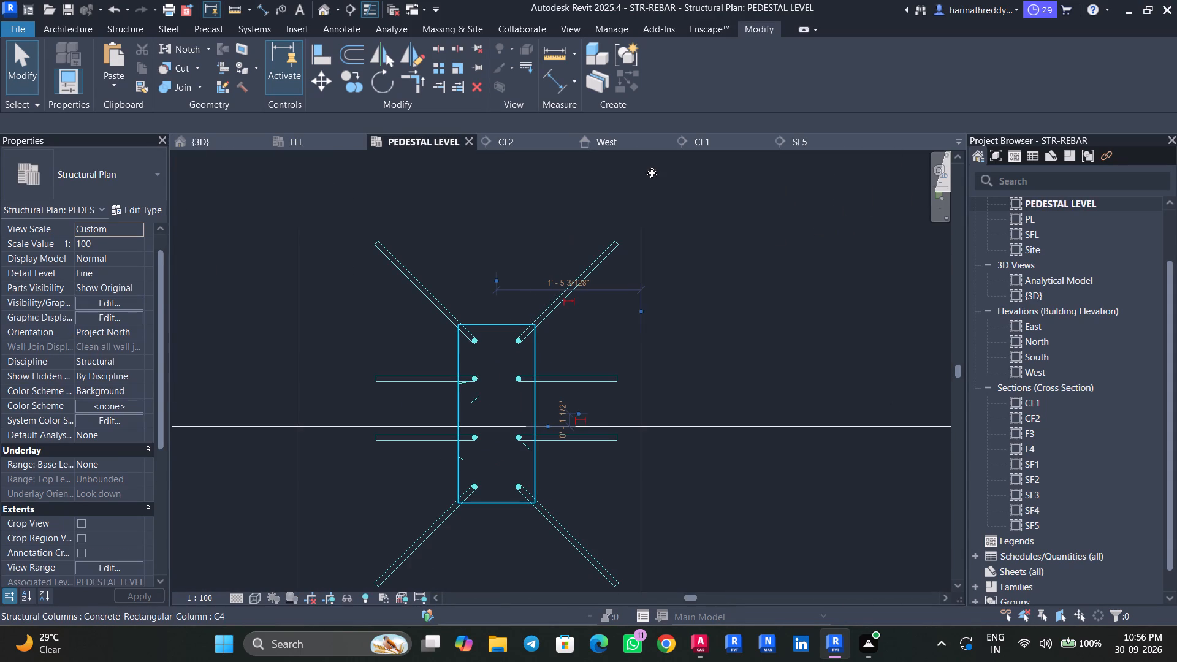
pyautogui.click(791, 76)
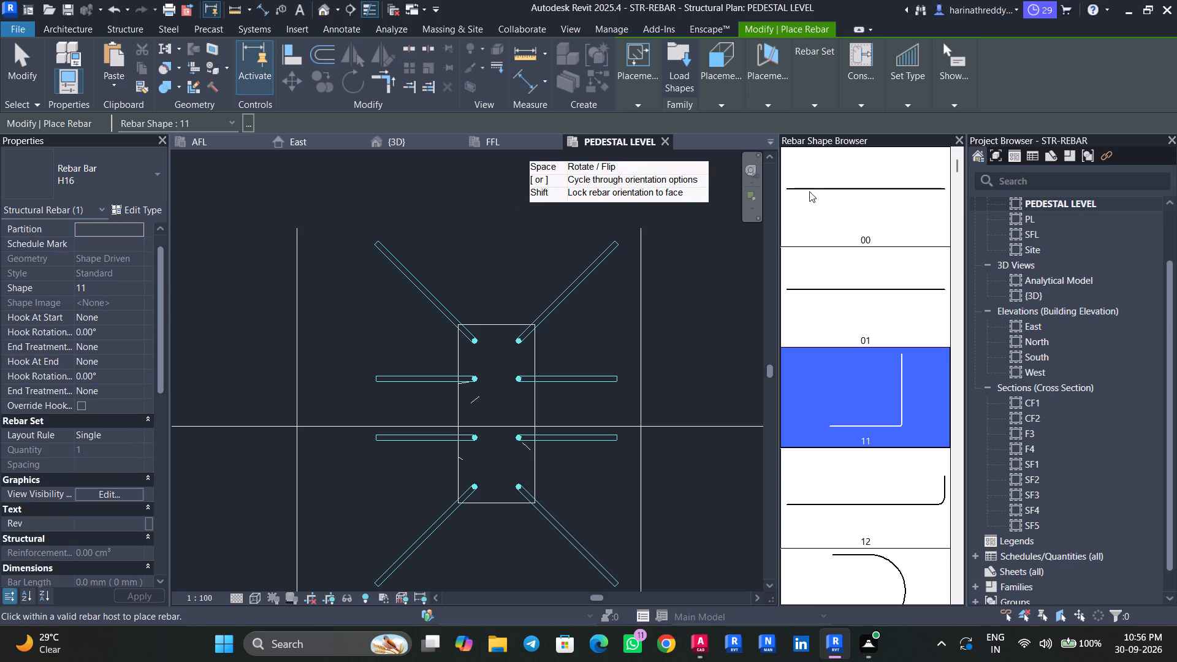
pyautogui.scroll(-19, 869, 254)
pyautogui.scroll(1, 872, 261)
pyautogui.scroll(-6, 872, 261)
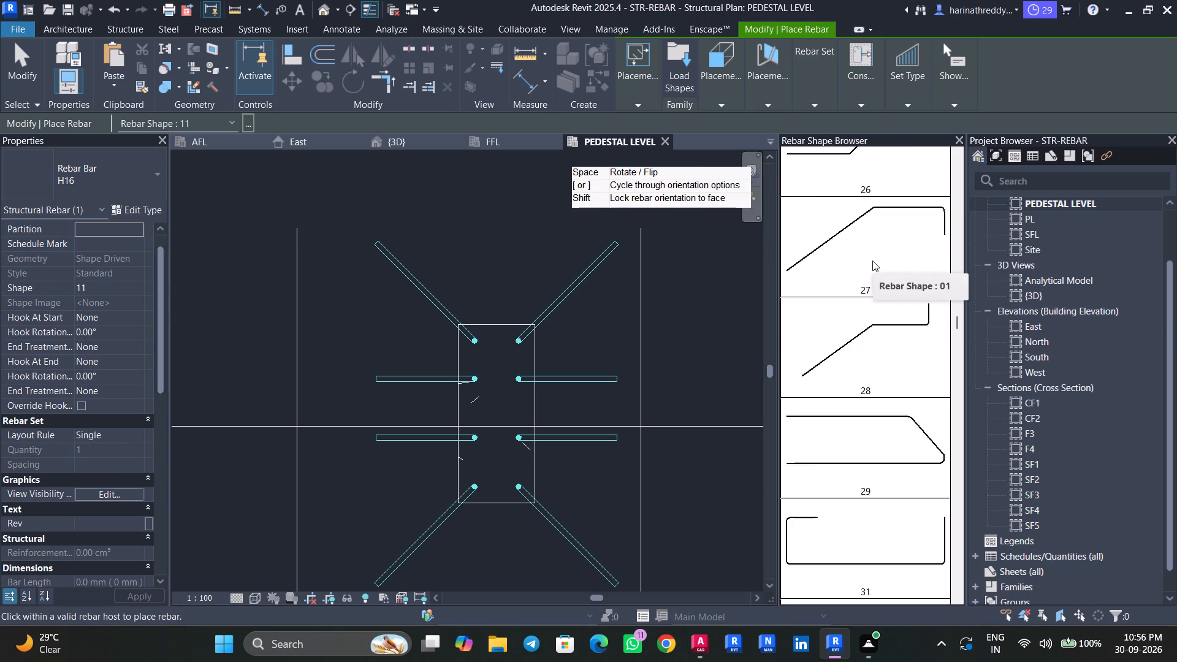
pyautogui.scroll(-20, 872, 261)
pyautogui.scroll(-3, 872, 261)
pyautogui.scroll(-2, 853, 436)
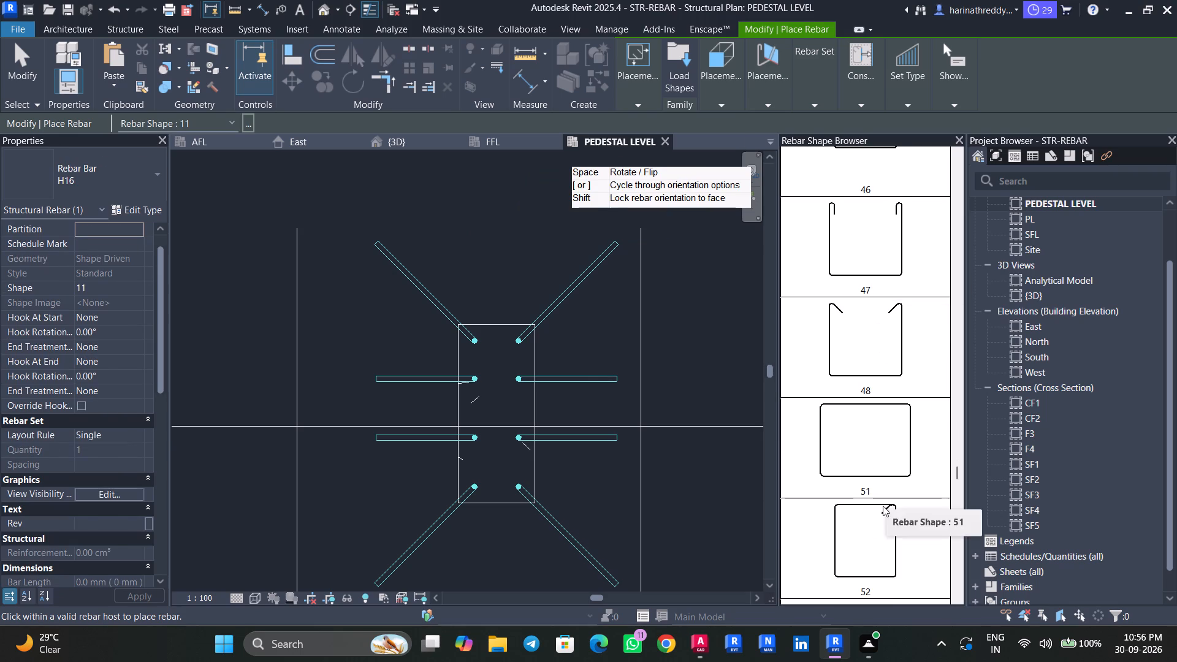
pyautogui.click(882, 509)
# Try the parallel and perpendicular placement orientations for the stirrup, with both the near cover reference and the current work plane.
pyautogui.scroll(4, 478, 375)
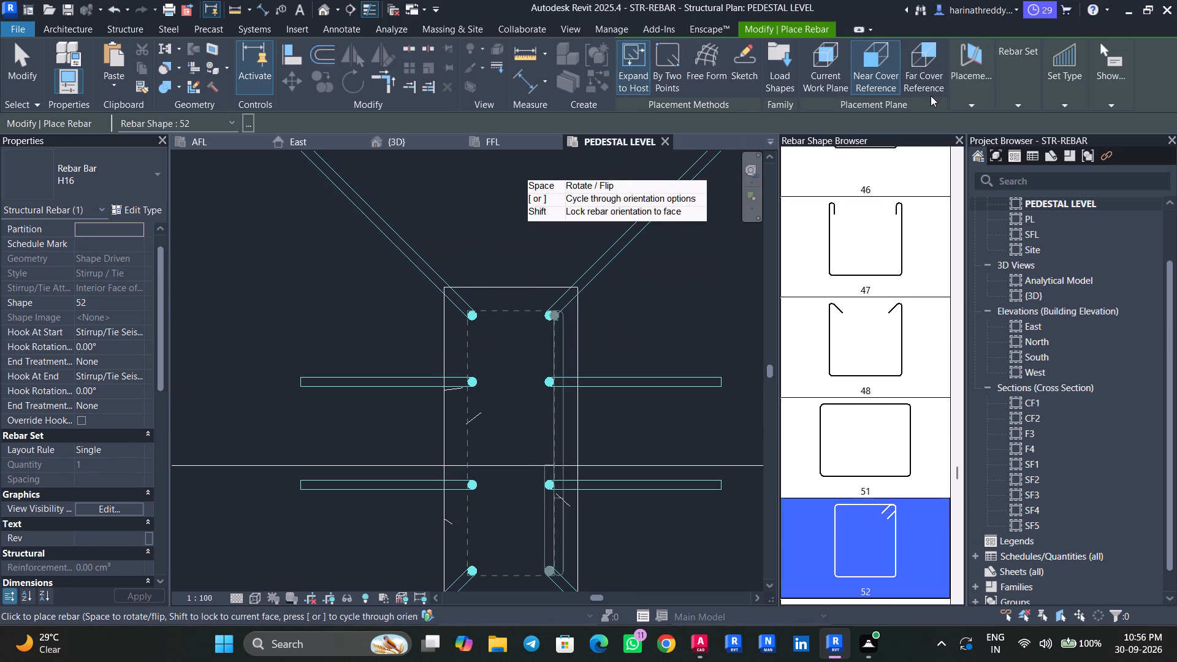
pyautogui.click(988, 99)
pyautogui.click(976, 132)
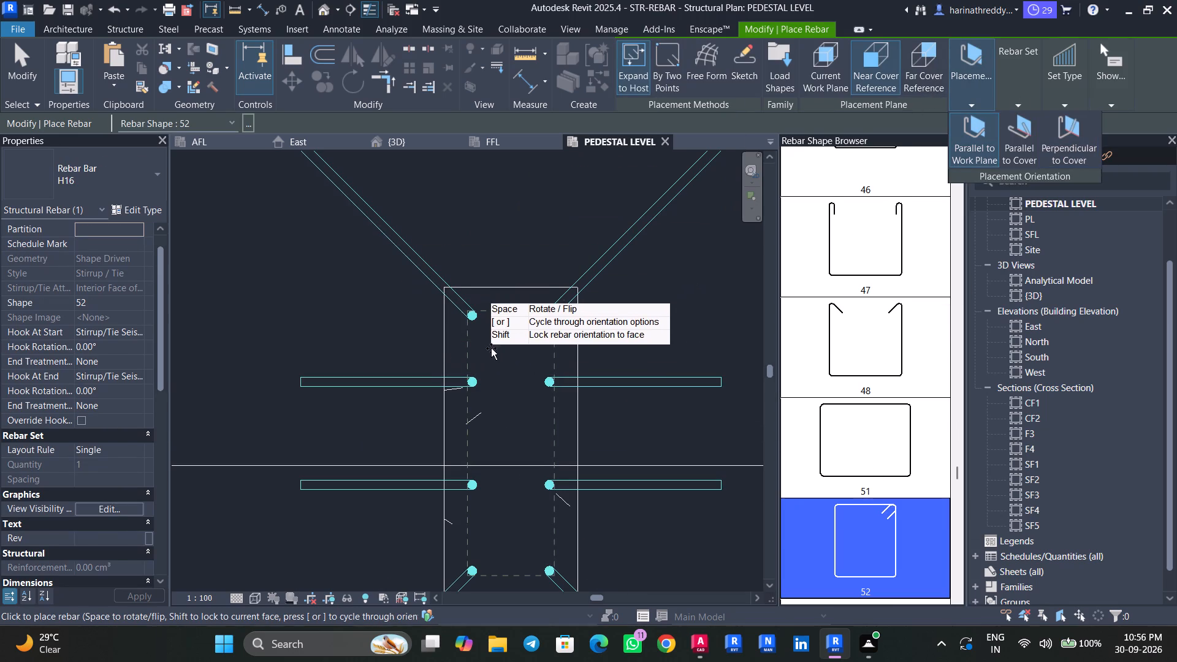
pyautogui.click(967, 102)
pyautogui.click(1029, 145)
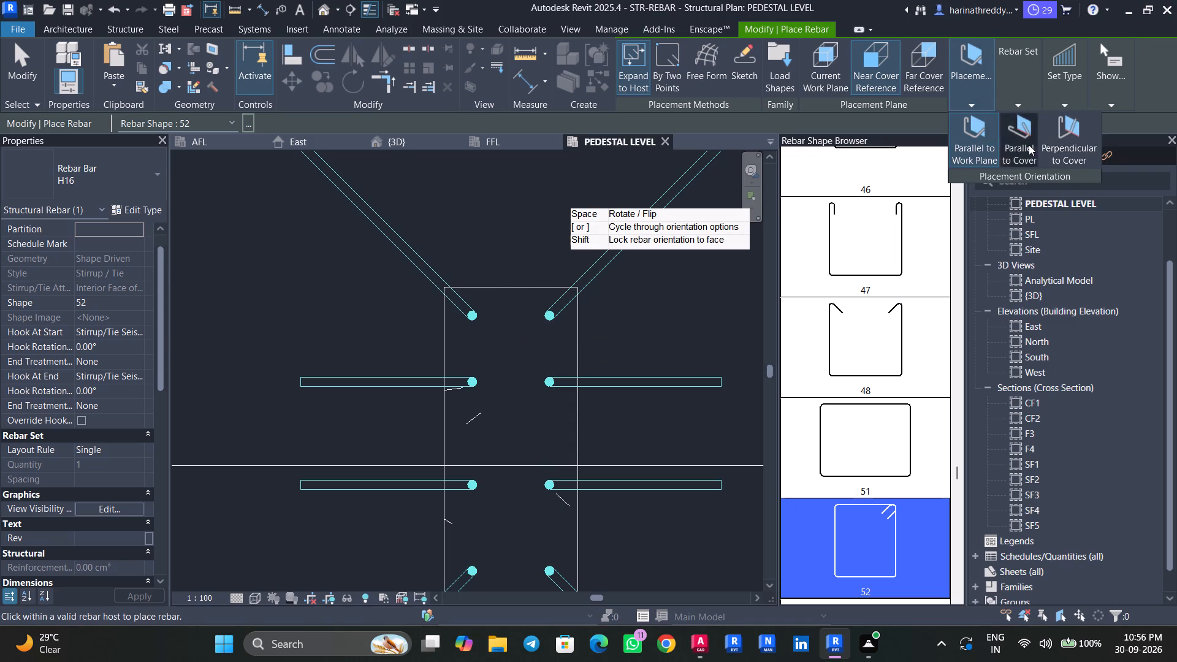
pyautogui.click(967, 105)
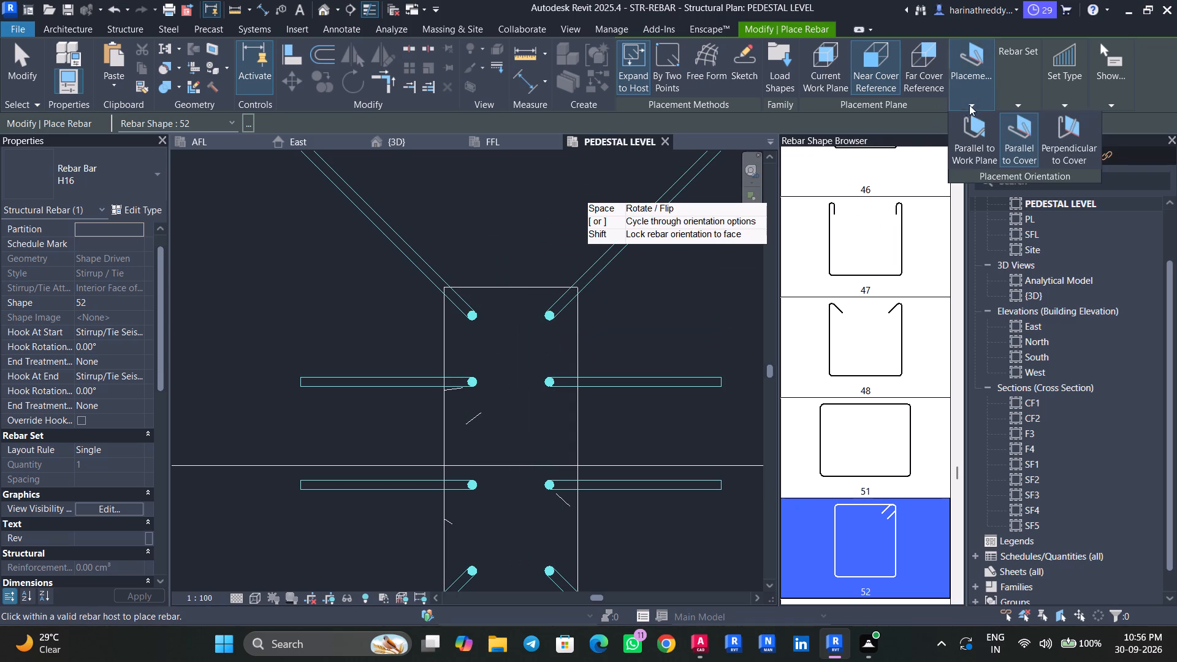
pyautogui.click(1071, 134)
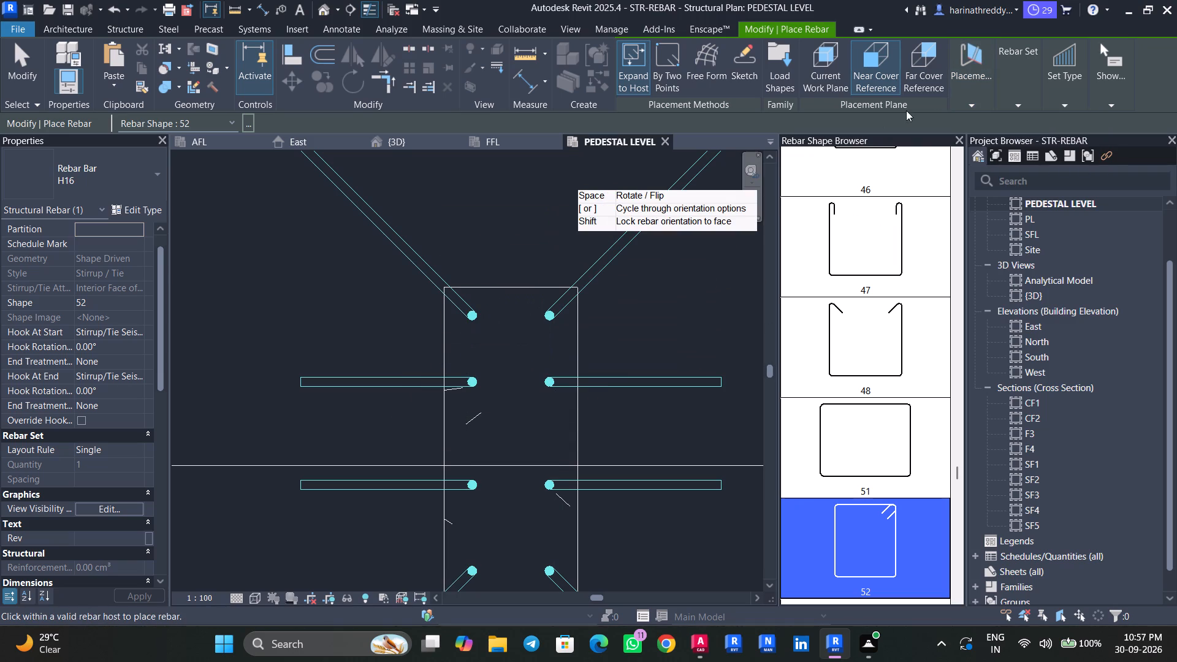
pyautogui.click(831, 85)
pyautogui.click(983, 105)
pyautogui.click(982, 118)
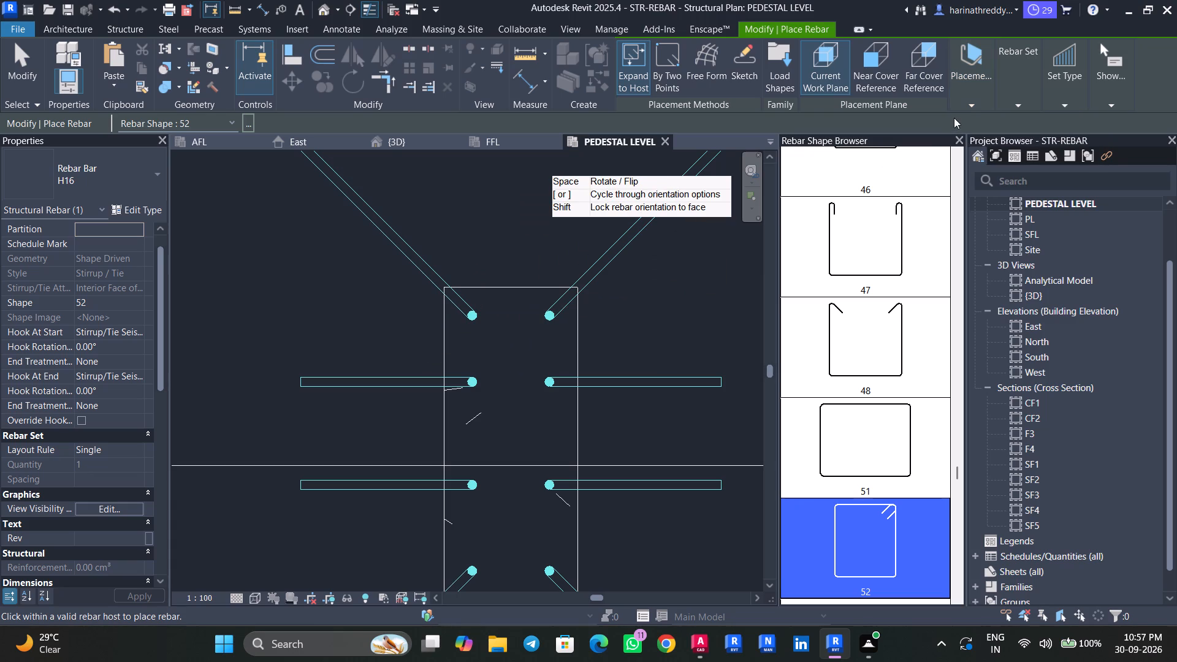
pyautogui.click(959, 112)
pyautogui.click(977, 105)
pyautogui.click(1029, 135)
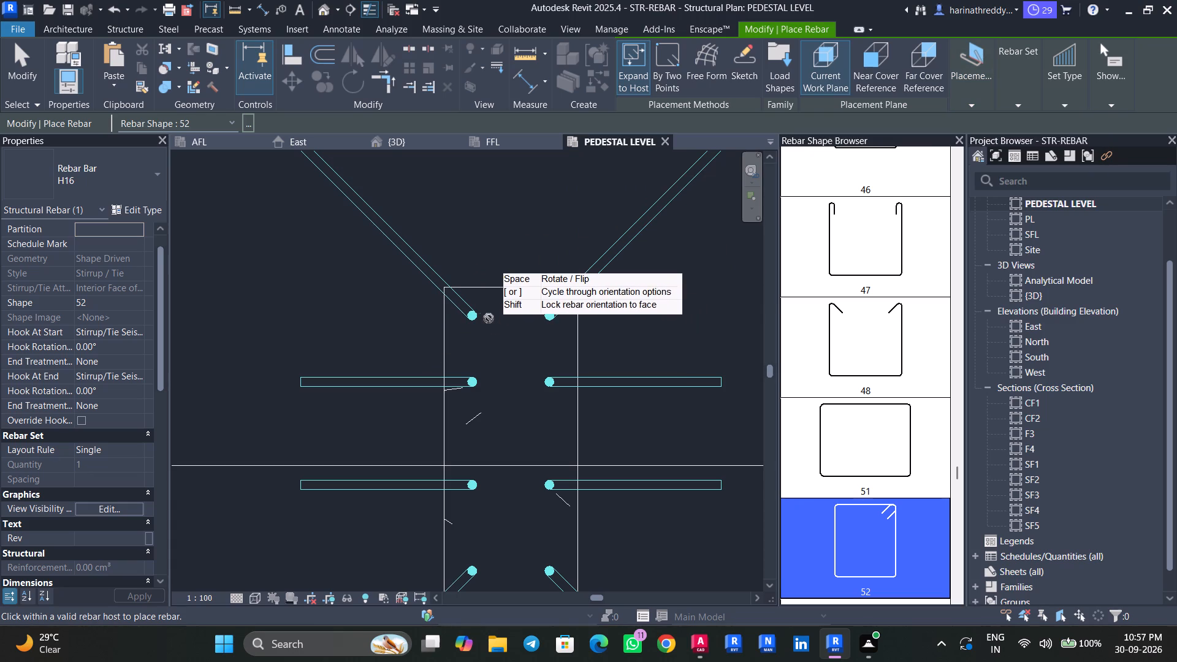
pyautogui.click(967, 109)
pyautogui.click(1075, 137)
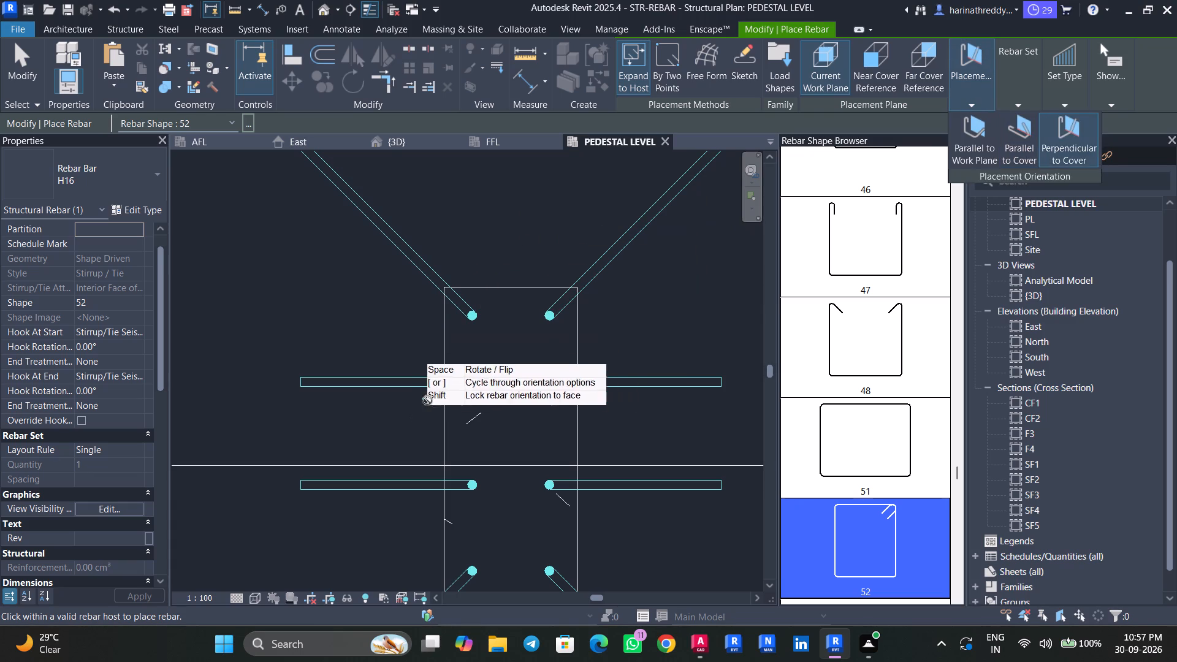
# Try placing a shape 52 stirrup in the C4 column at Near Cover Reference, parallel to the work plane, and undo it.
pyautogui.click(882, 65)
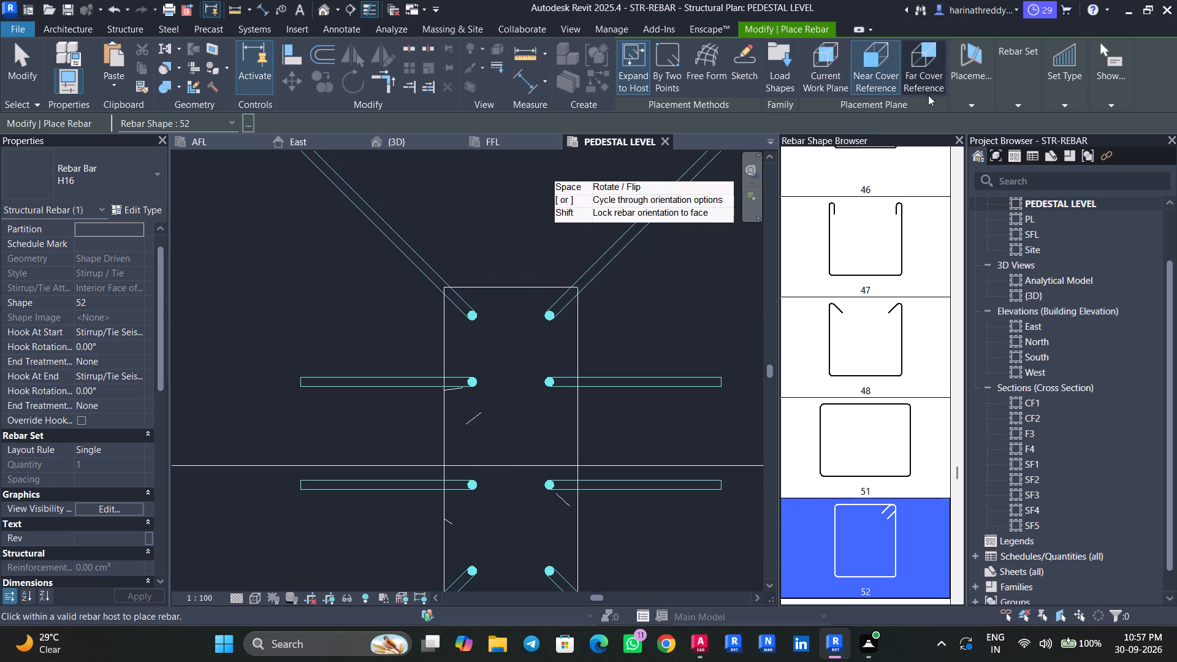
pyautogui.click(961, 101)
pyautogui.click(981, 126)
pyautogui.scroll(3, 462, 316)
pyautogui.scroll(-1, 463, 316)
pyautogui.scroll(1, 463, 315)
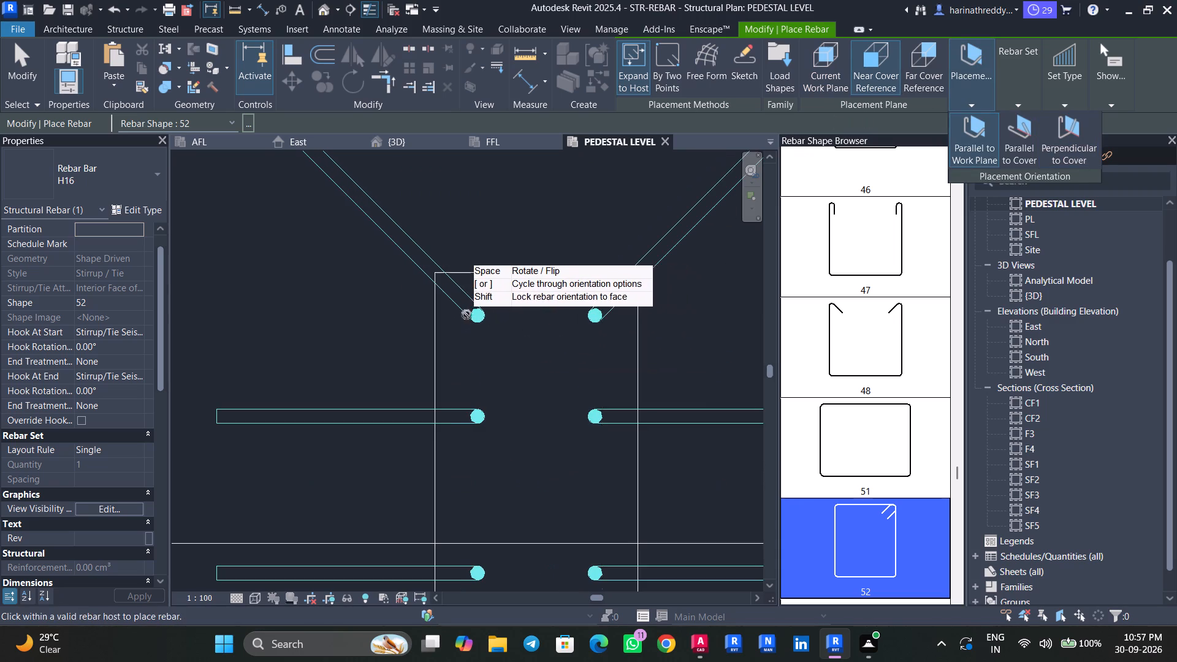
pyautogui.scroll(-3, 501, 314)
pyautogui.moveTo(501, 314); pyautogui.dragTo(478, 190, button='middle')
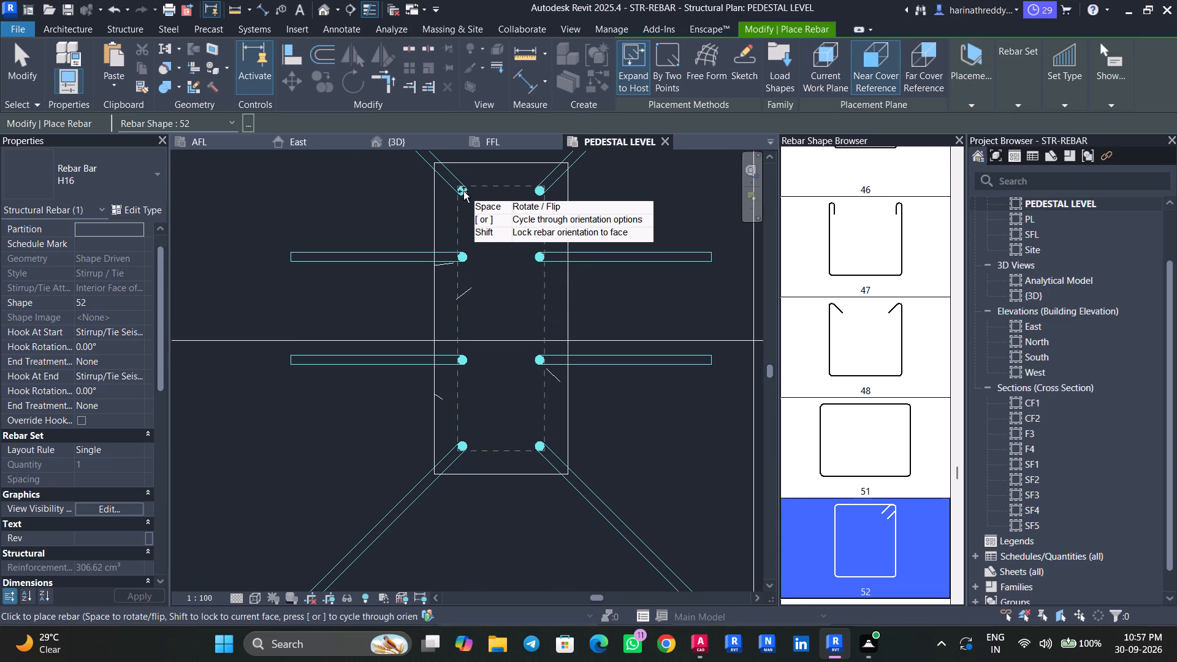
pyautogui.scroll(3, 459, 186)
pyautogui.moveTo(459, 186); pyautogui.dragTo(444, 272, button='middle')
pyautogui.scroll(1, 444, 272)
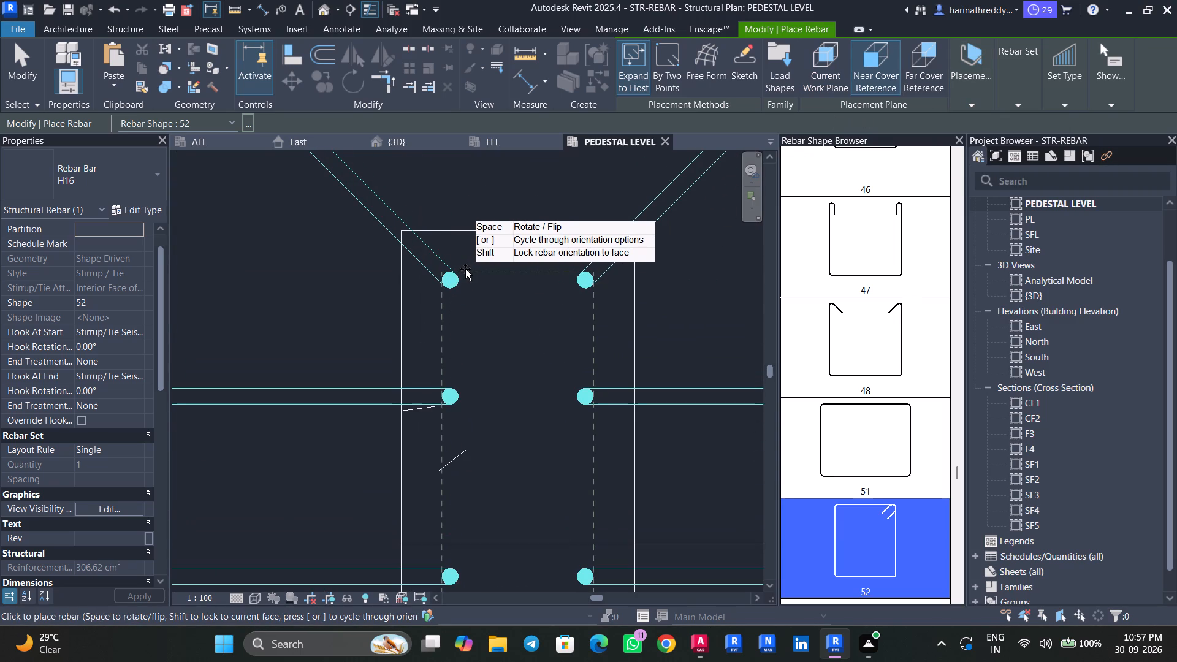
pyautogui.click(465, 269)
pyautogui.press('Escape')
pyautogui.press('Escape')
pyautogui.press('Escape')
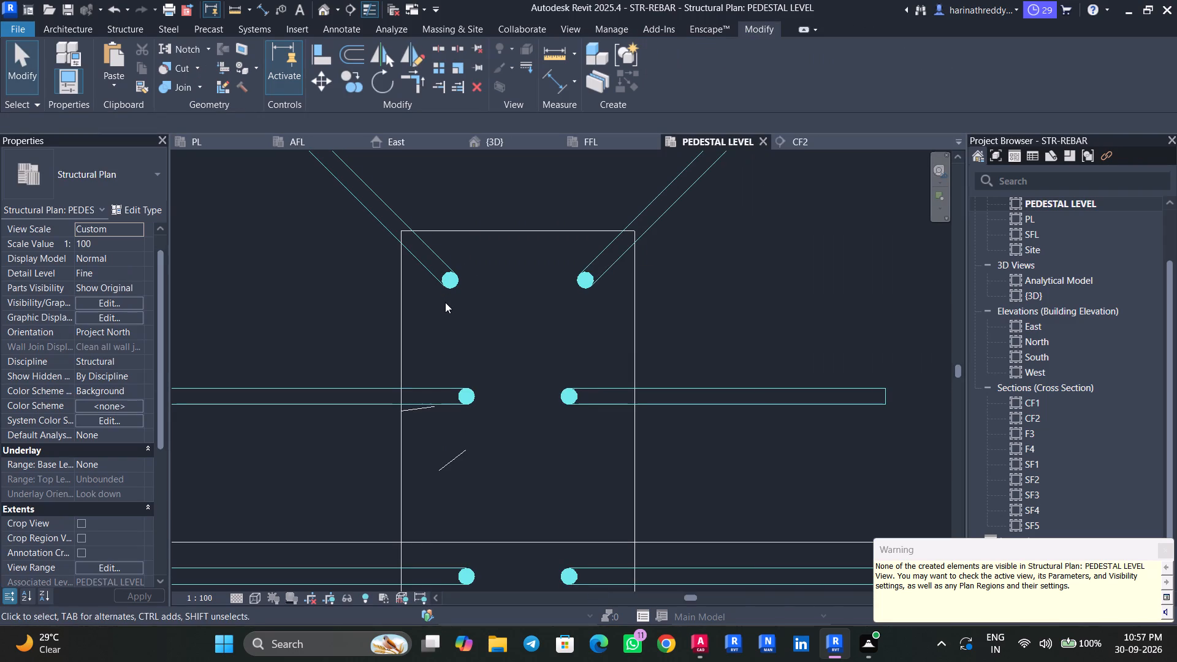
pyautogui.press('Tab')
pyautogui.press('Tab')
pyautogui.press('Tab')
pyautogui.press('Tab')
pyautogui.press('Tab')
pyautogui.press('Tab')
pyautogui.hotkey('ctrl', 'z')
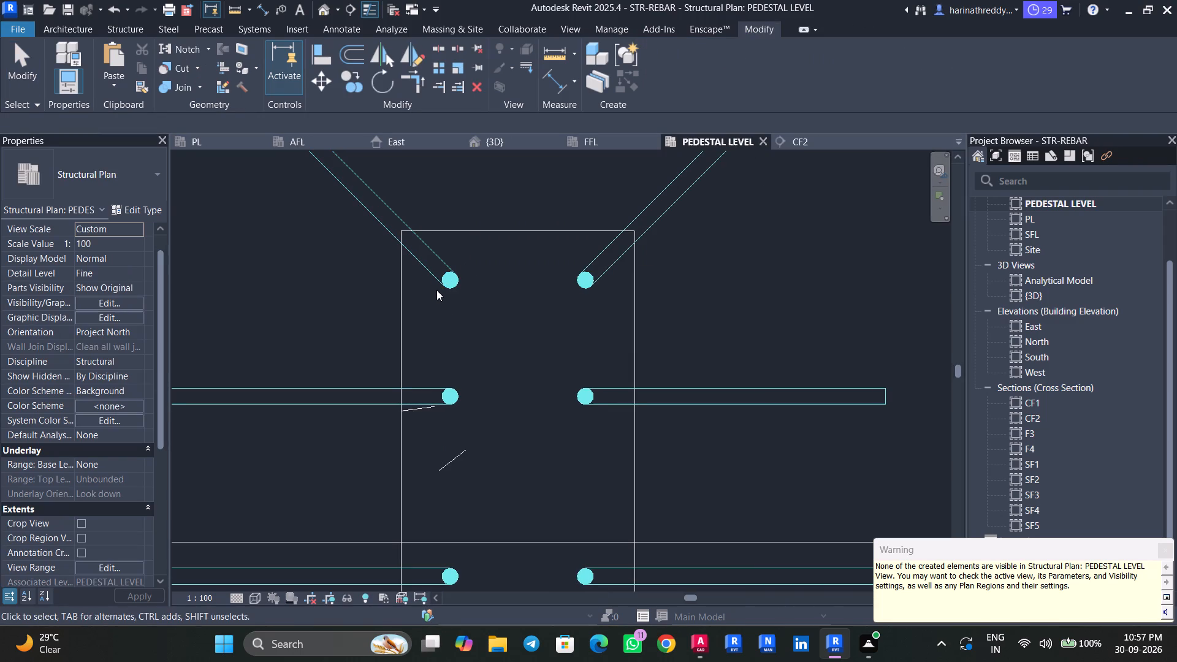
# Place two shape 52 stirrups in the C4 column at Far Cover Reference, with their hooks at opposite north and south ends.
pyautogui.scroll(-5, 459, 299)
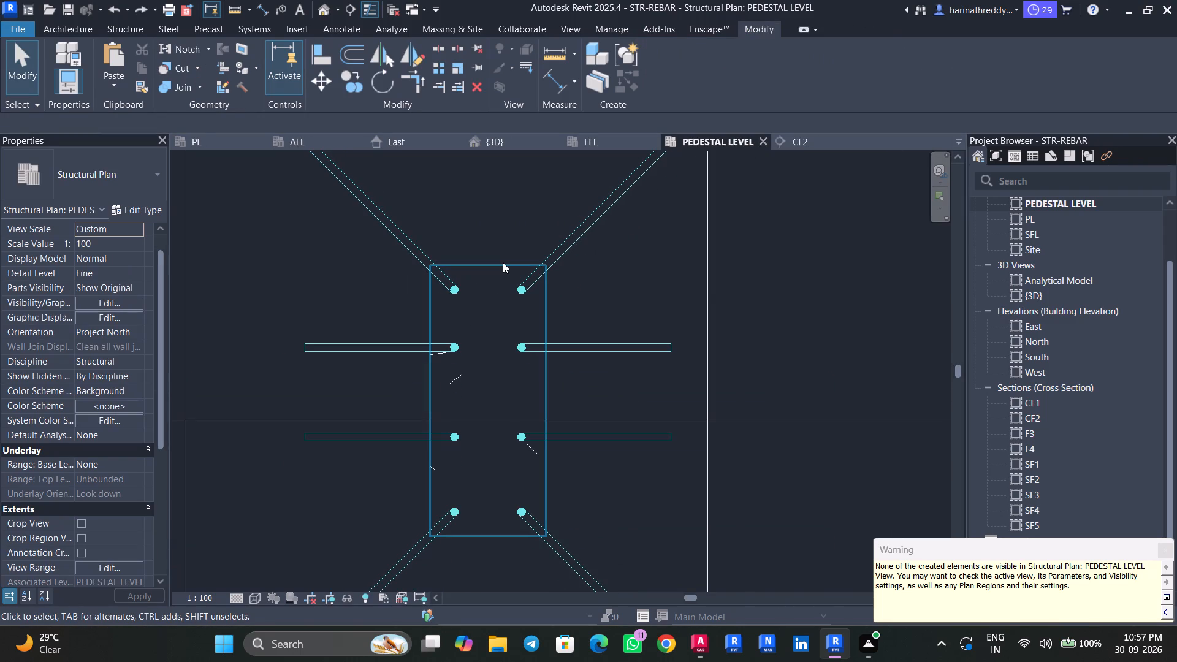
pyautogui.click(503, 262)
pyautogui.click(788, 79)
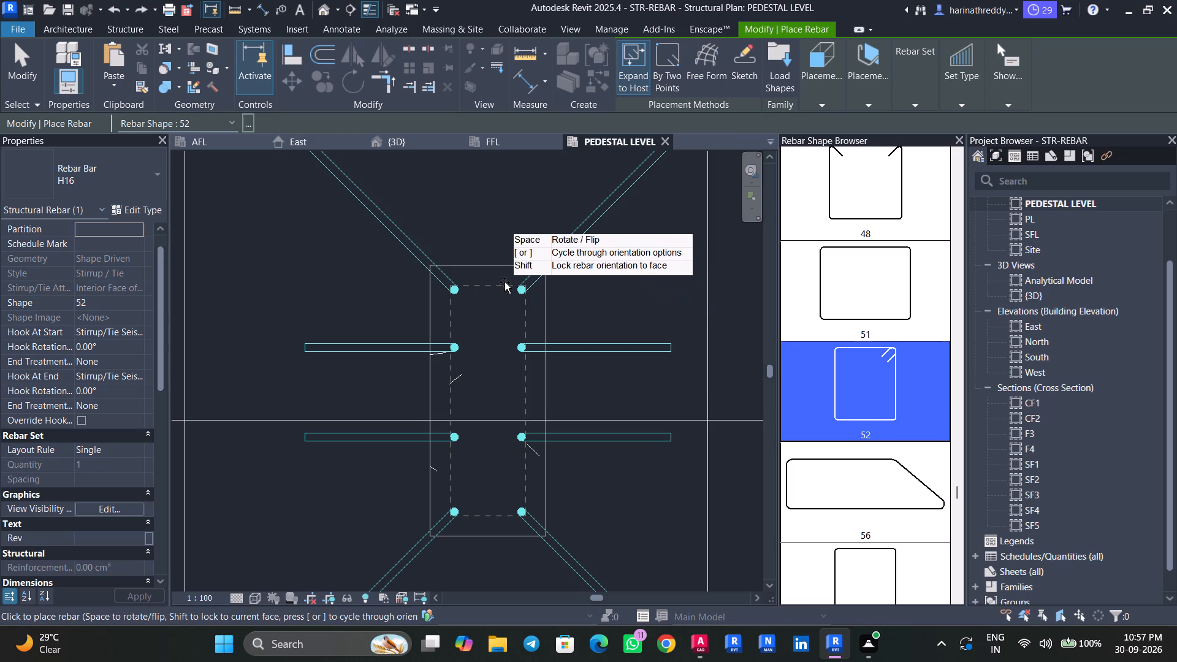
pyautogui.click(823, 83)
pyautogui.click(911, 136)
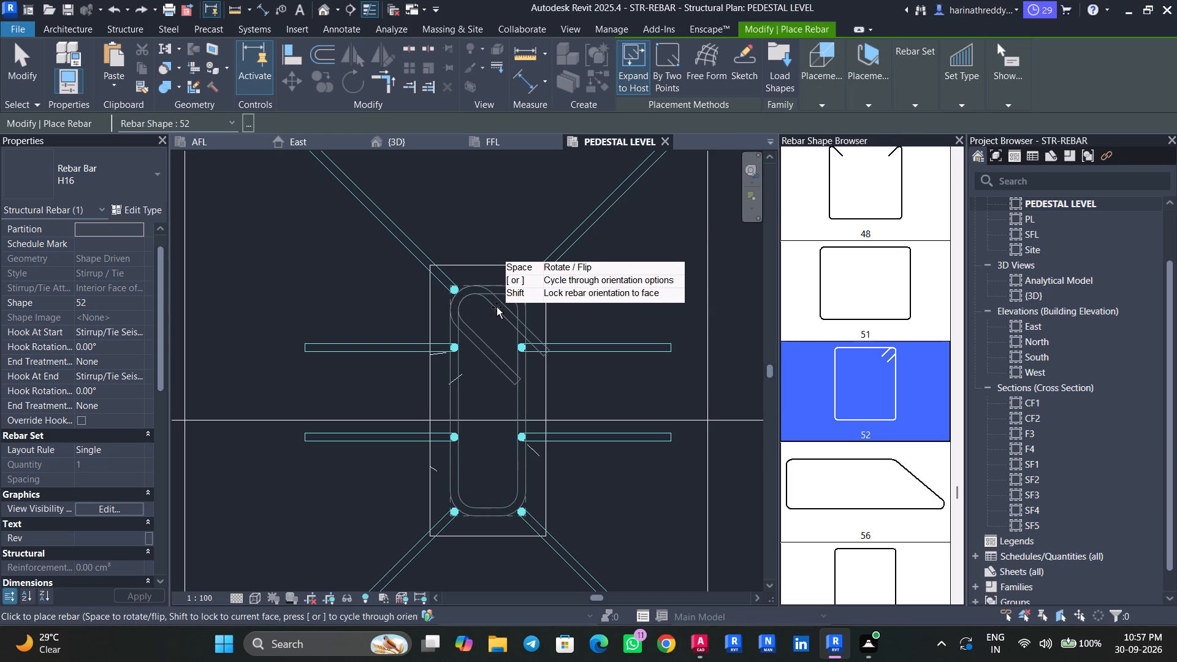
pyautogui.click(498, 302)
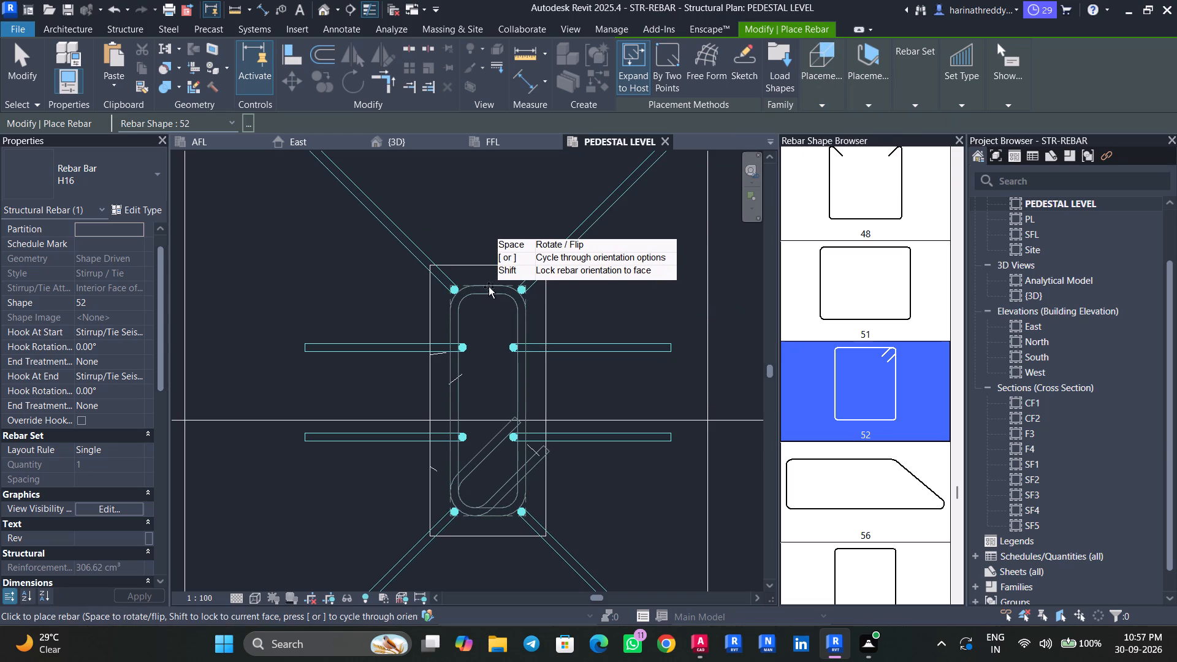
pyautogui.click(479, 496)
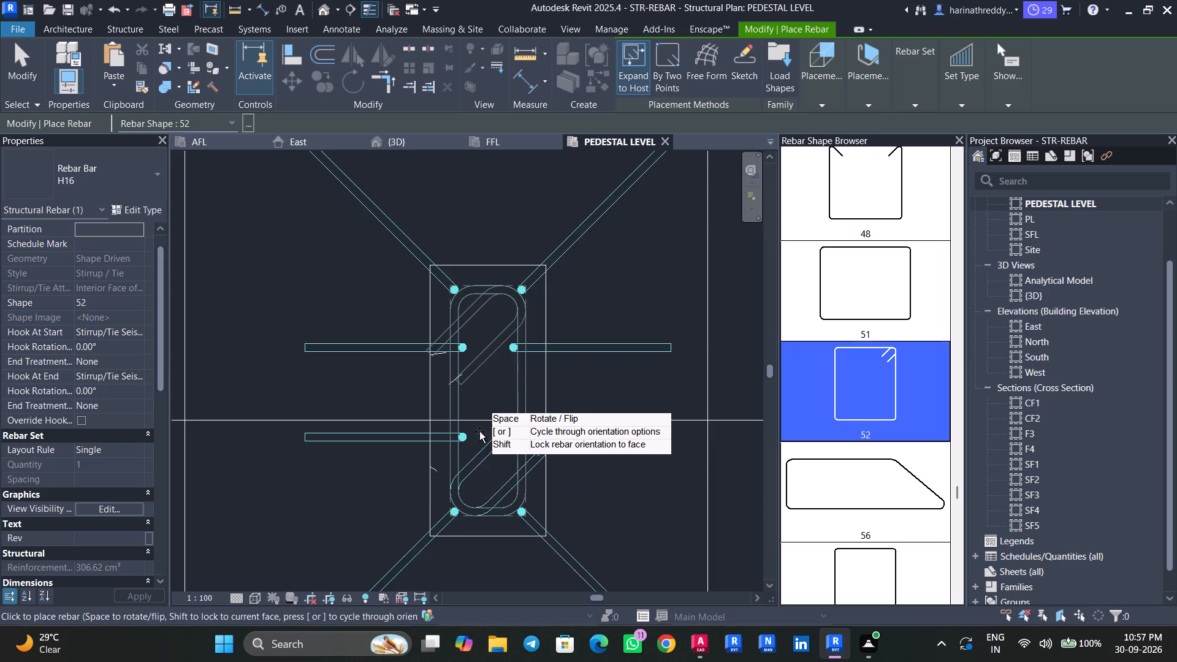
pyautogui.press('Escape')
pyautogui.press('Escape')
pyautogui.press('Escape')
# Change the bar type of both C4 column stirrups to H8.
pyautogui.click(455, 385)
pyautogui.click(43, 177)
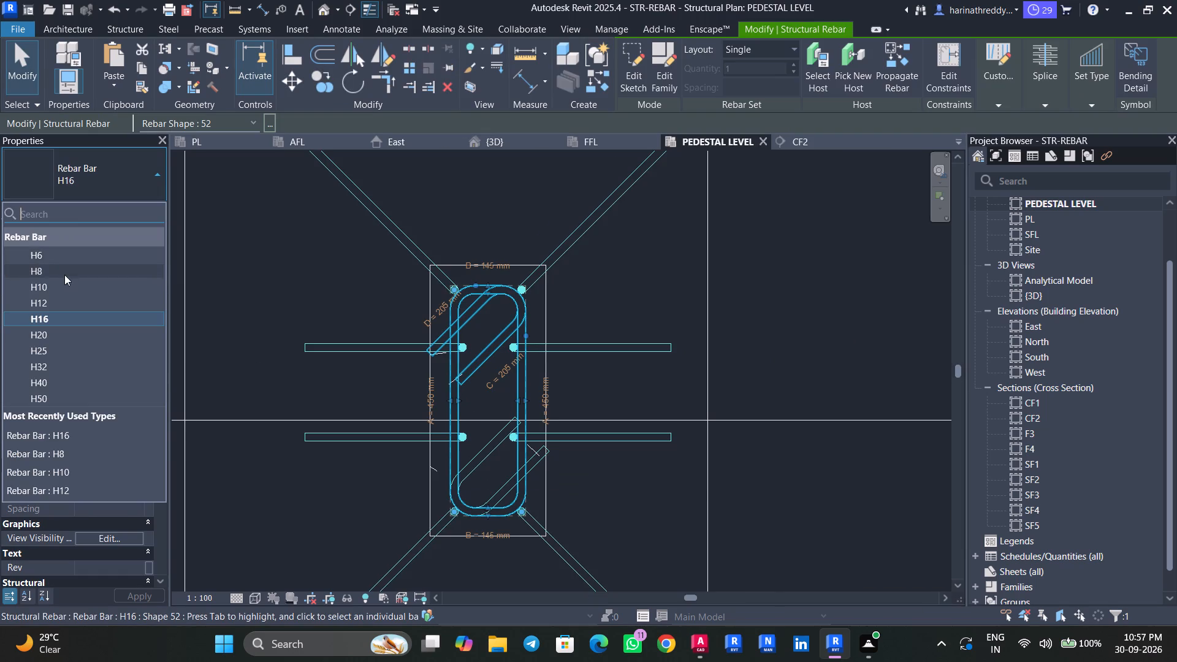
pyautogui.click(51, 273)
pyautogui.press('Escape')
pyautogui.press('Escape')
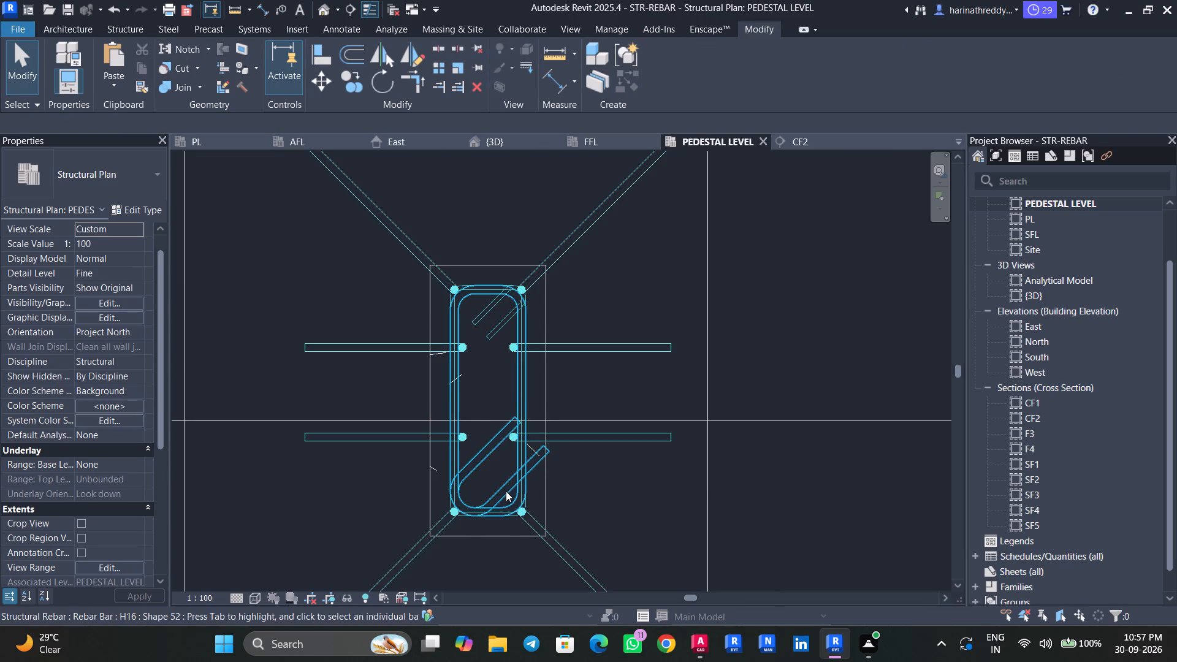
pyautogui.click(507, 490)
pyautogui.click(98, 172)
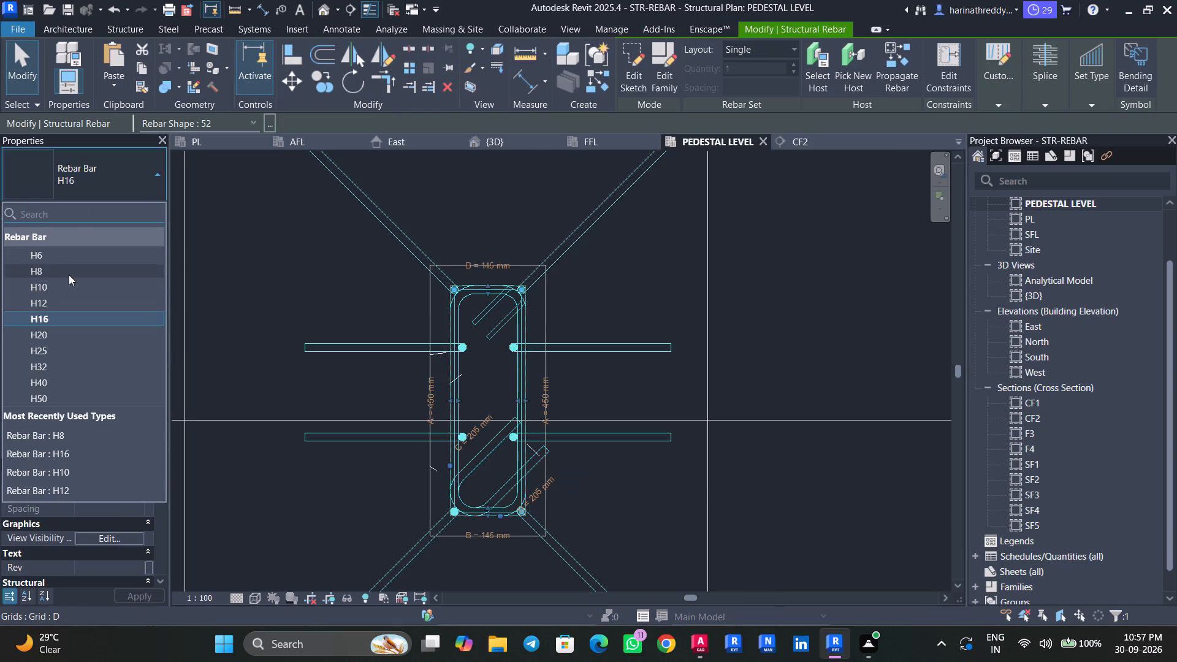
pyautogui.click(69, 275)
# Set the stirrup with hooks at the column's south end to a Maximum Spacing layout of 8".
pyautogui.click(136, 481)
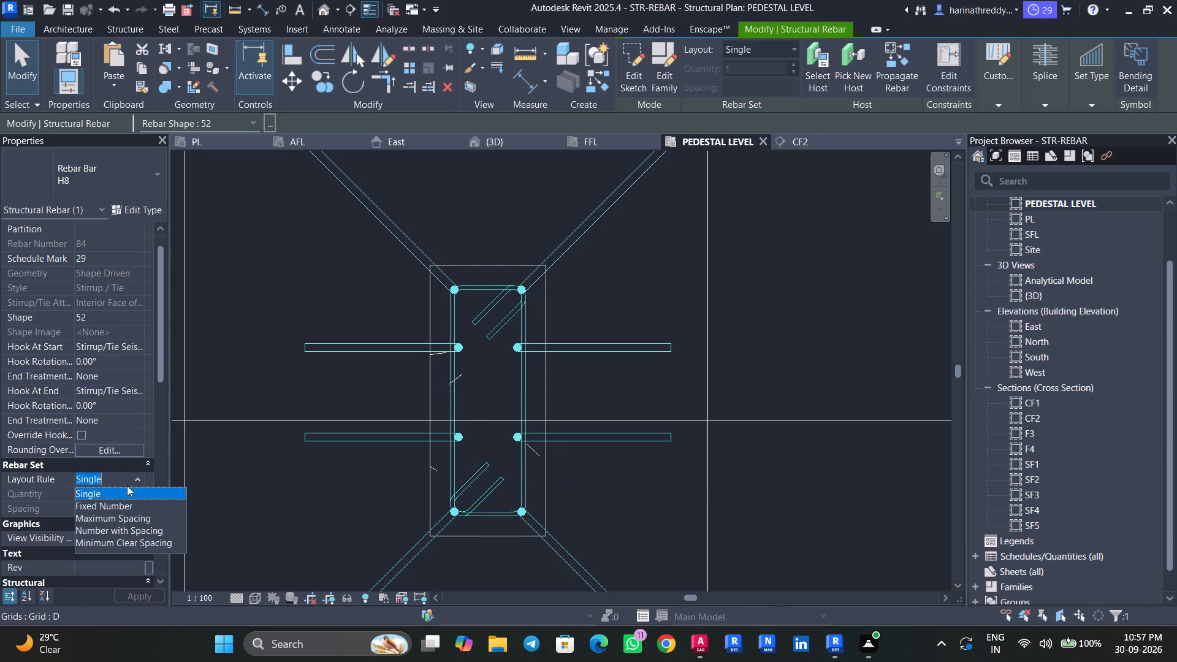
pyautogui.click(108, 519)
pyautogui.click(117, 504)
pyautogui.moveTo(126, 504); pyautogui.dragTo(20, 501)
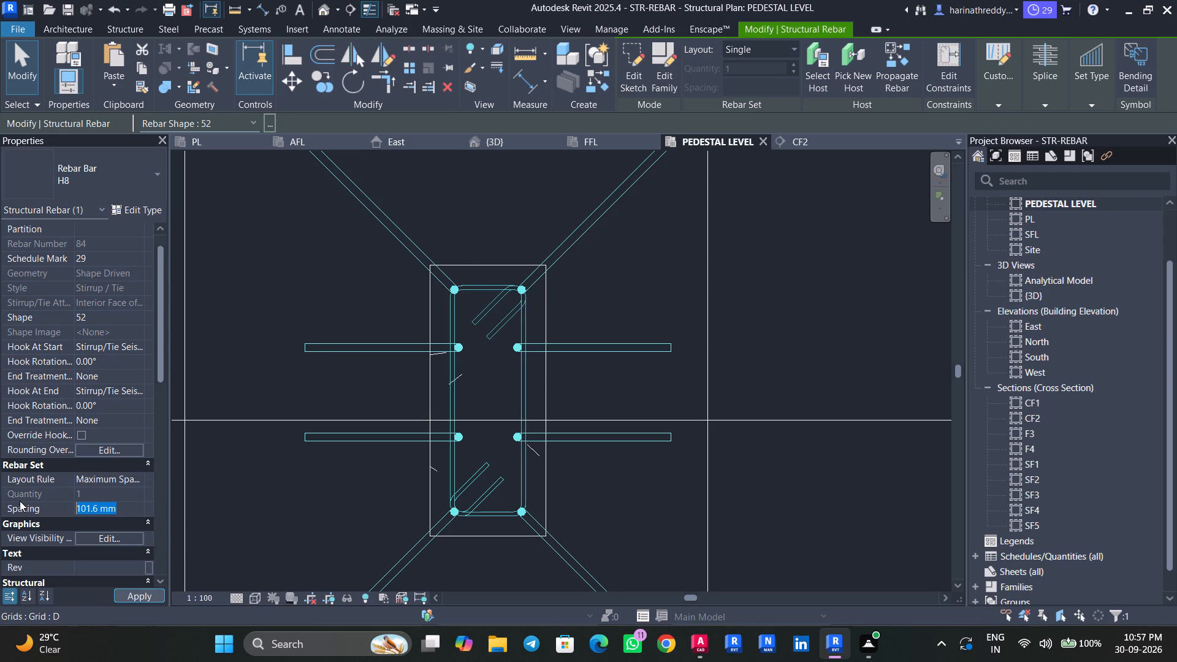
pyautogui.press('8')
pyautogui.hotkey('shift', '"')
pyautogui.press('Return')
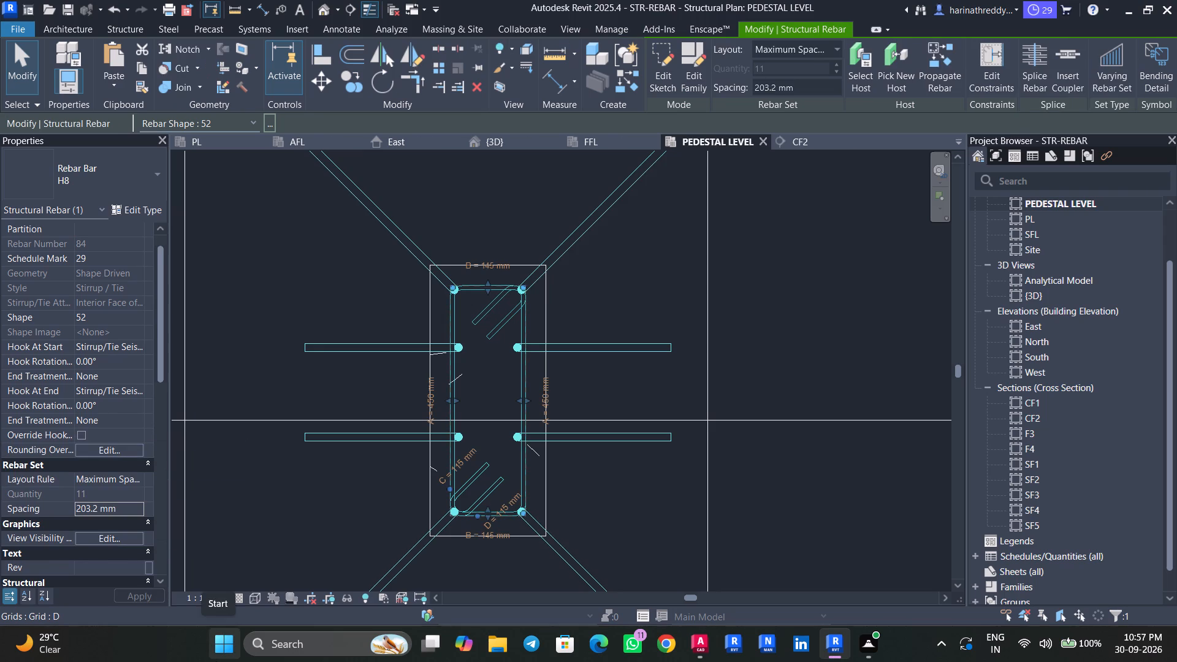
pyautogui.press('Escape')
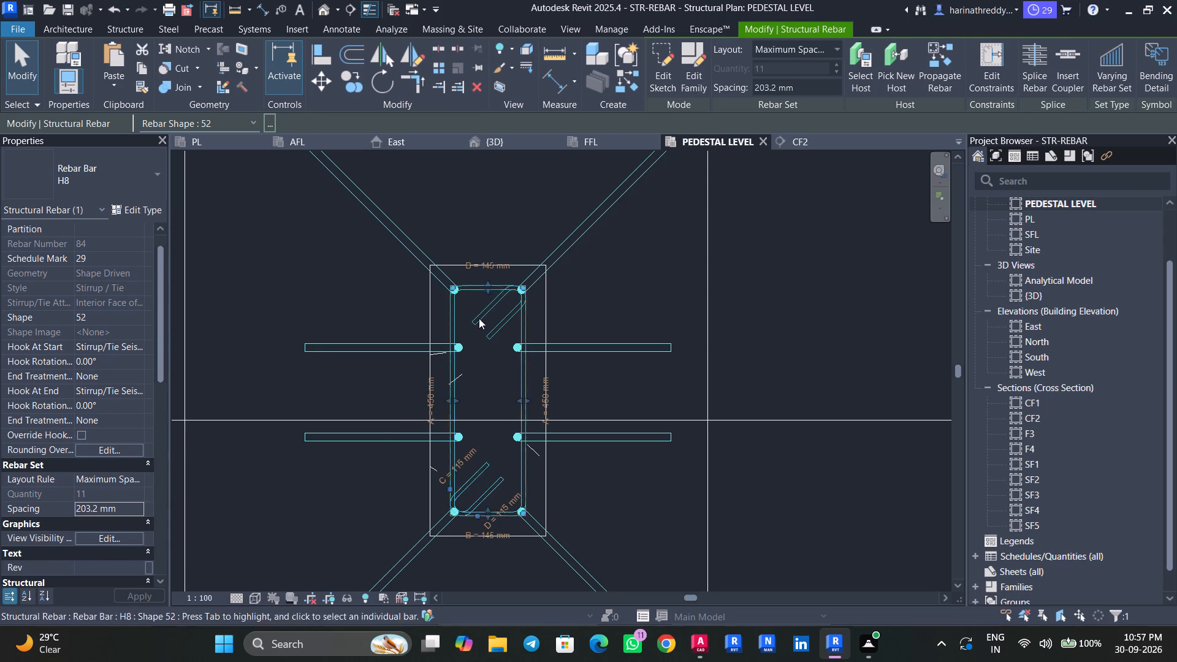
pyautogui.press('Escape')
# Set the C4 column stirrup with hooks at the north end to a Maximum Spacing layout of 8".
pyautogui.click(477, 324)
pyautogui.click(142, 477)
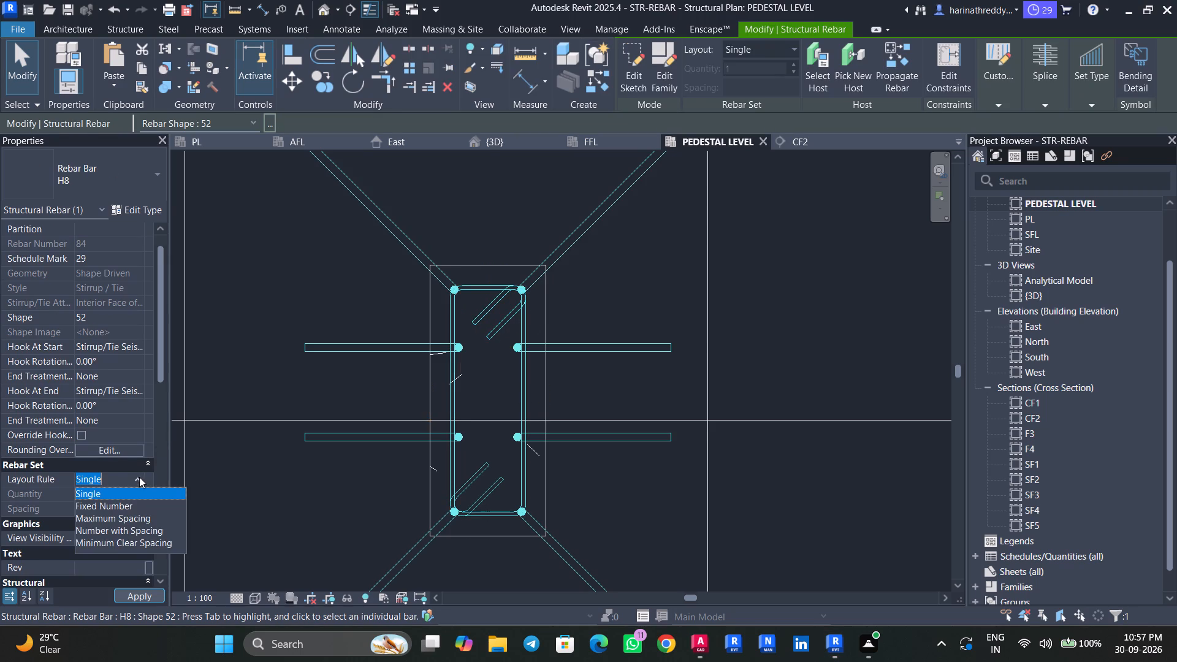
pyautogui.click(113, 522)
pyautogui.click(129, 508)
pyautogui.moveTo(128, 508); pyautogui.dragTo(35, 511)
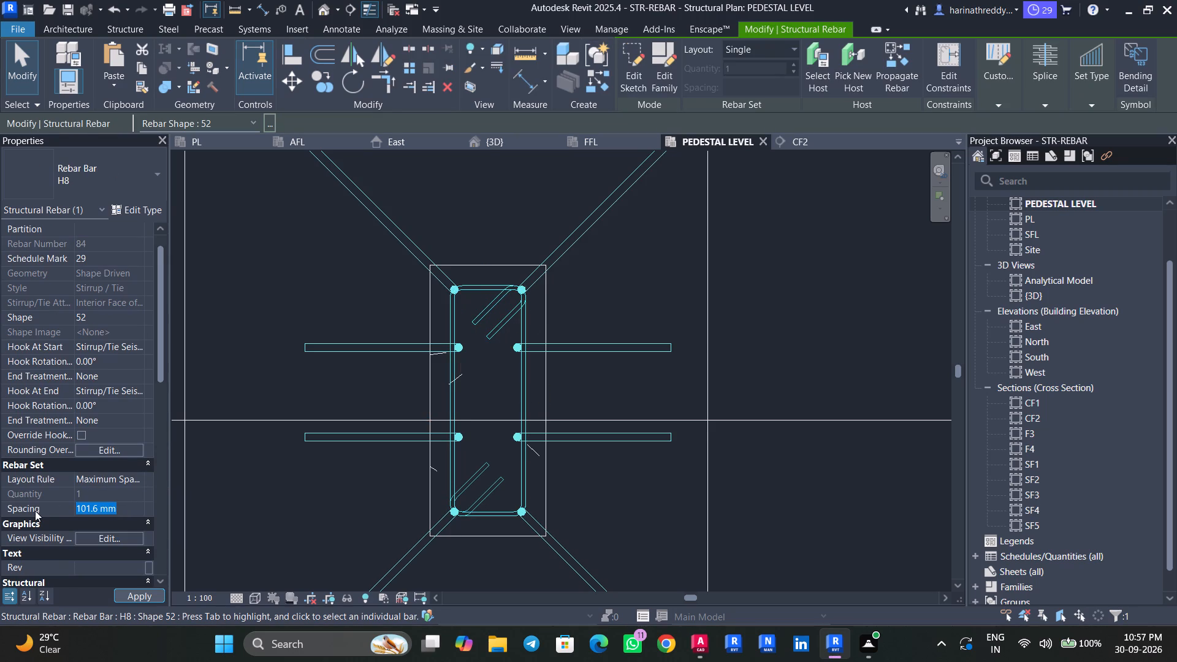
pyautogui.press('8')
pyautogui.hotkey('shift', '"')
pyautogui.press('Return')
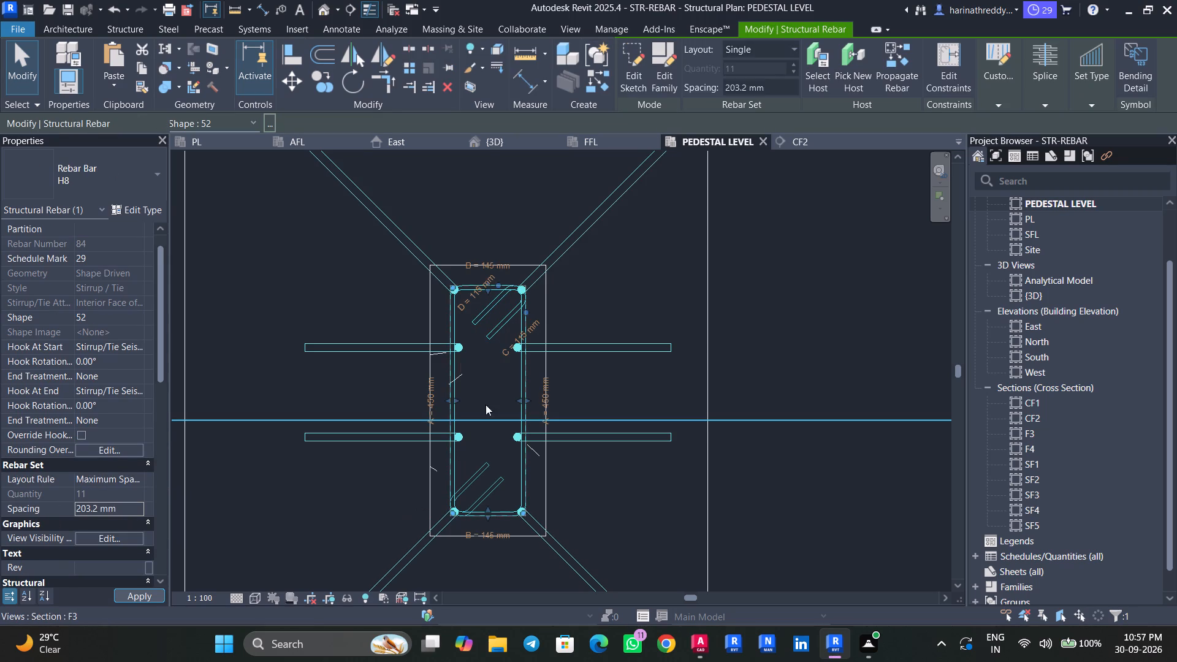
pyautogui.press('Escape')
pyautogui.press('Escape')
pyautogui.press('Escape')
pyautogui.press('Escape')
# Open section F3 and lower the top extents of both C4 column stirrup sets by about half a stirrup spacing.
pyautogui.scroll(-3, 594, 332)
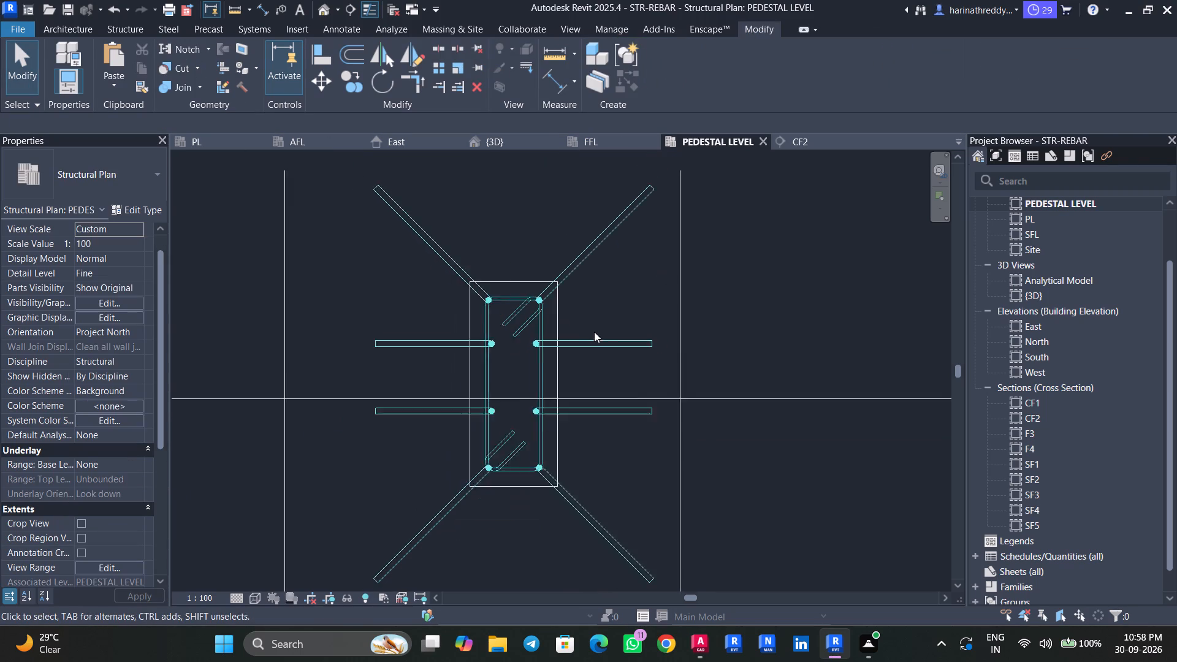
pyautogui.scroll(-10, 594, 332)
pyautogui.click(641, 340)
pyautogui.rightClick(641, 340)
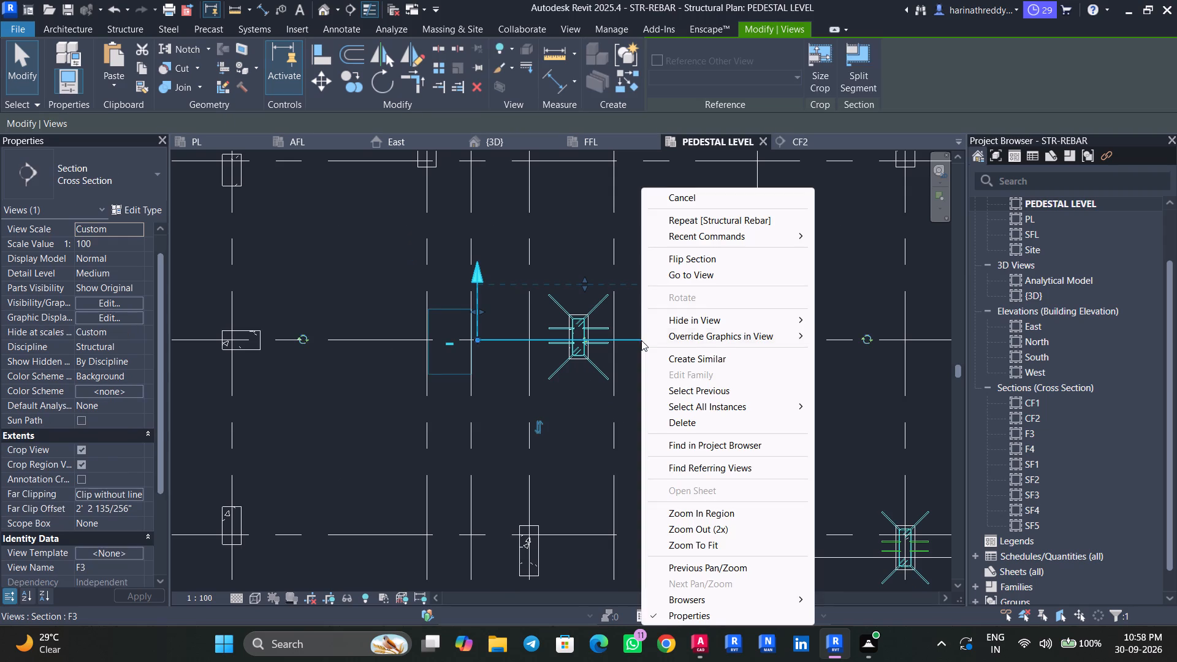
pyautogui.click(728, 271)
pyautogui.scroll(-2, 592, 338)
pyautogui.scroll(1, 565, 311)
pyautogui.scroll(-1, 565, 311)
pyautogui.scroll(6, 565, 311)
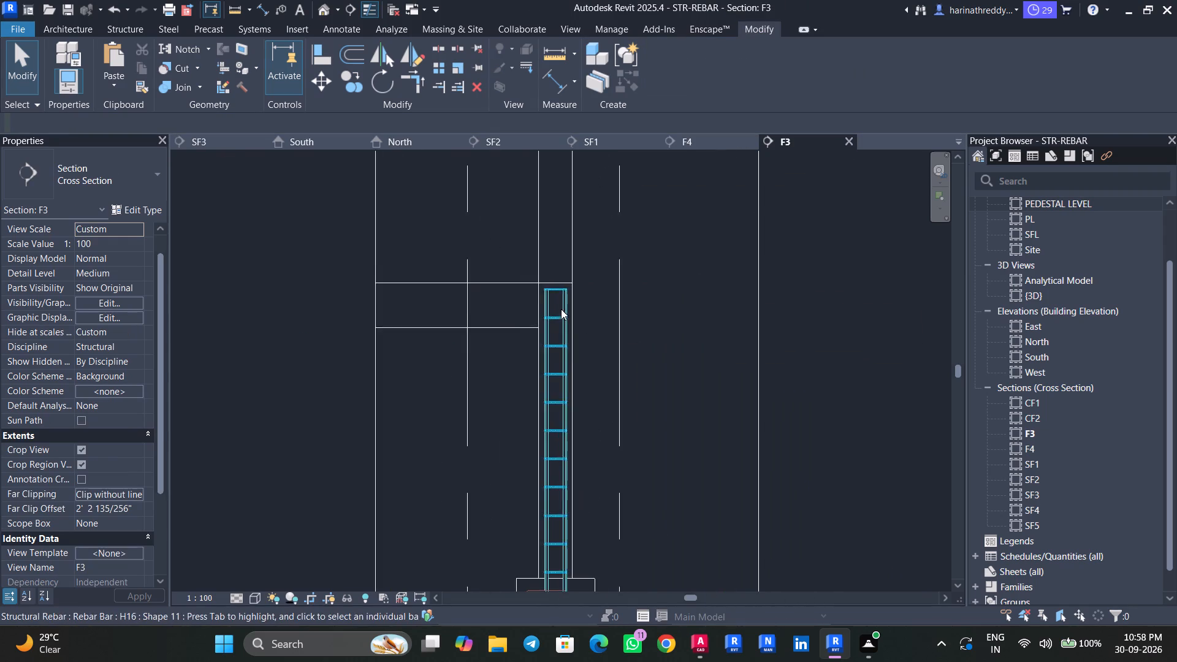
pyautogui.scroll(1, 561, 309)
pyautogui.click(551, 276)
pyautogui.scroll(11, 551, 276)
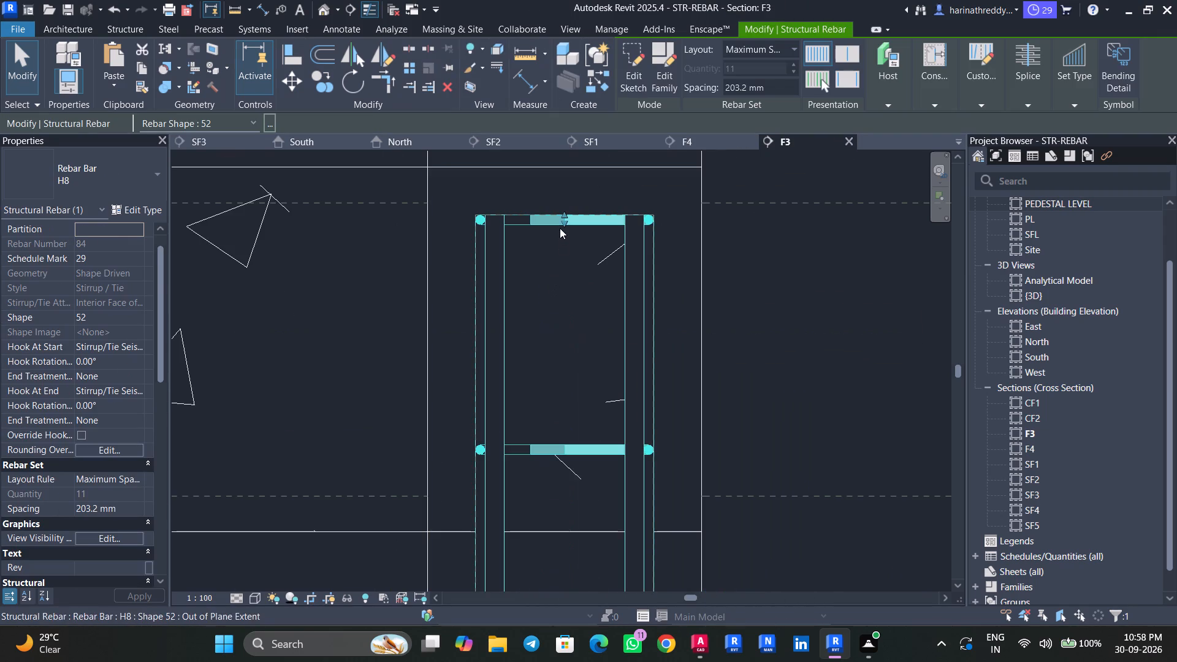
pyautogui.moveTo(561, 224); pyautogui.dragTo(557, 347)
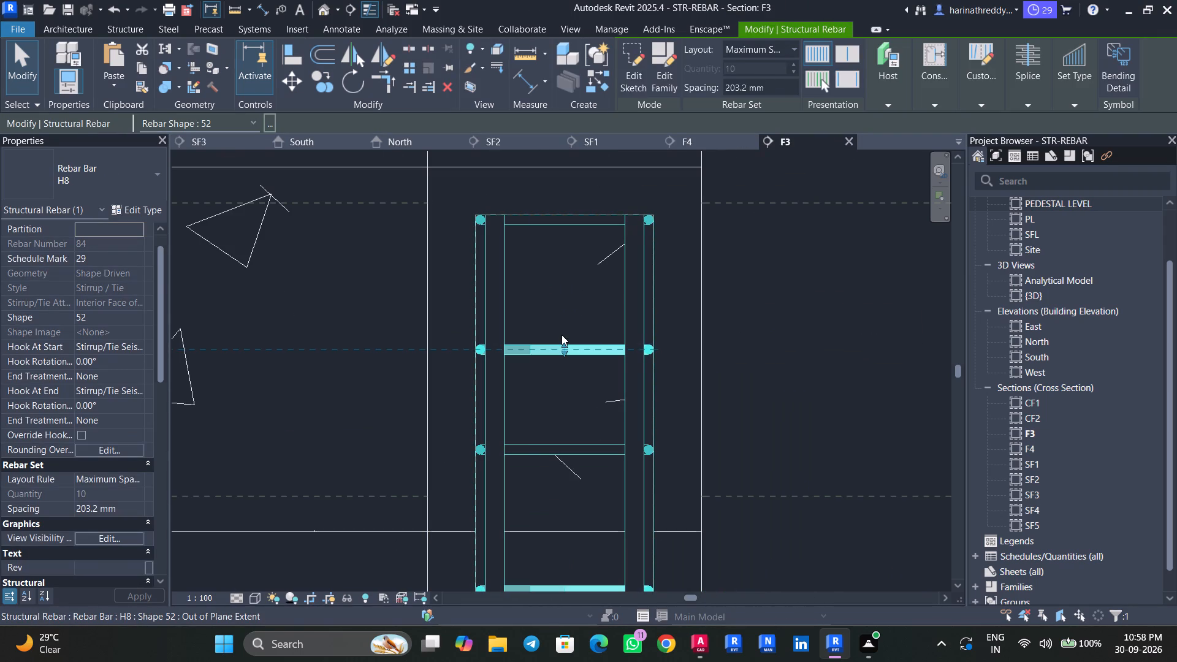
pyautogui.press('Escape')
pyautogui.press('Escape')
pyautogui.click(558, 224)
pyautogui.moveTo(562, 222); pyautogui.dragTo(549, 352)
# Extend the bottom of the first H8 stirrup set down through the pedestal to the column bars' bends in the footing.
pyautogui.scroll(-7, 545, 388)
pyautogui.scroll(1, 545, 388)
pyautogui.scroll(-7, 545, 388)
pyautogui.moveTo(616, 428); pyautogui.dragTo(634, 180, button='middle')
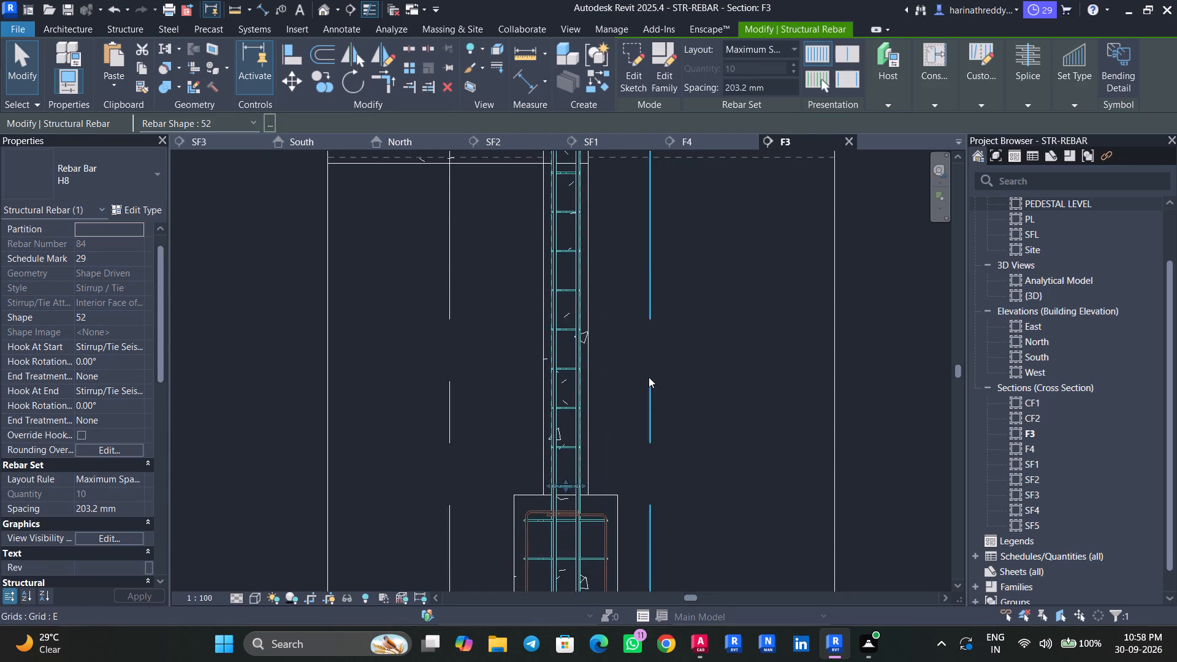
pyautogui.moveTo(648, 376); pyautogui.dragTo(657, 149, button='middle')
pyautogui.moveTo(622, 359); pyautogui.dragTo(639, 247, button='middle')
pyautogui.scroll(5, 586, 332)
pyautogui.moveTo(608, 281); pyautogui.dragTo(608, 525, button='middle')
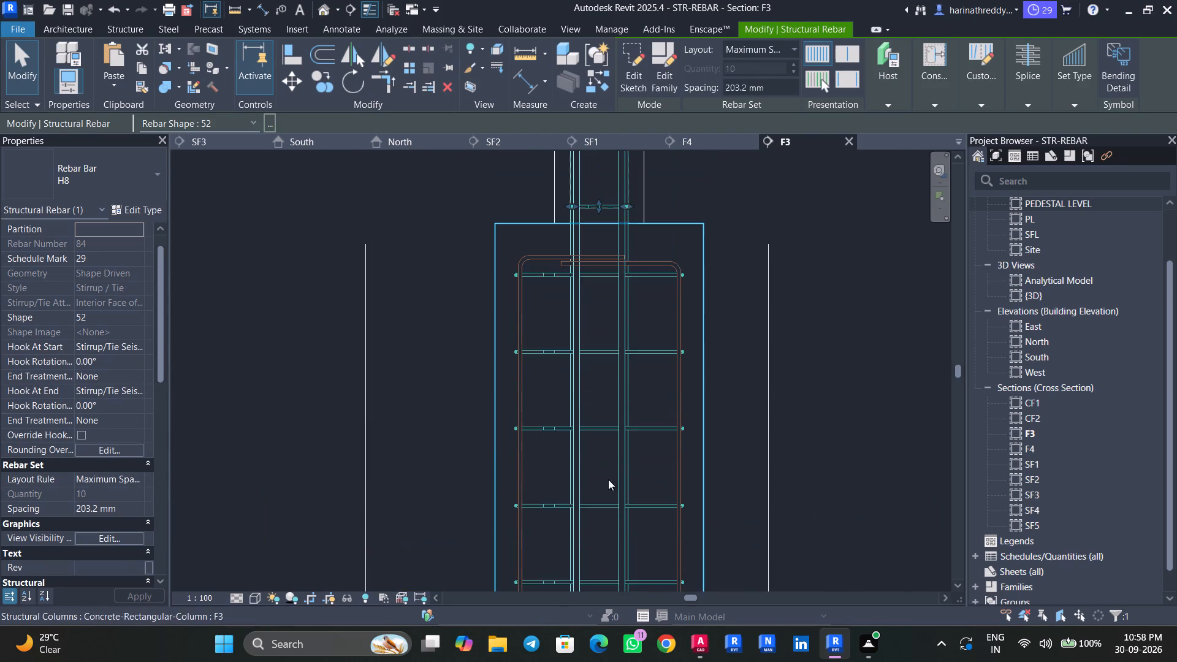
pyautogui.moveTo(600, 212); pyautogui.dragTo(596, 520)
pyautogui.moveTo(597, 517); pyautogui.dragTo(598, 228, button='middle')
pyautogui.moveTo(600, 237); pyautogui.dragTo(599, 434)
pyautogui.moveTo(702, 159); pyautogui.dragTo(666, 547, button='middle')
pyautogui.press('Escape')
pyautogui.press('Escape')
# Extend the second H8 stirrup set down through the pedestal into the footing, matching the first set's lowest stirrup.
pyautogui.click(567, 286)
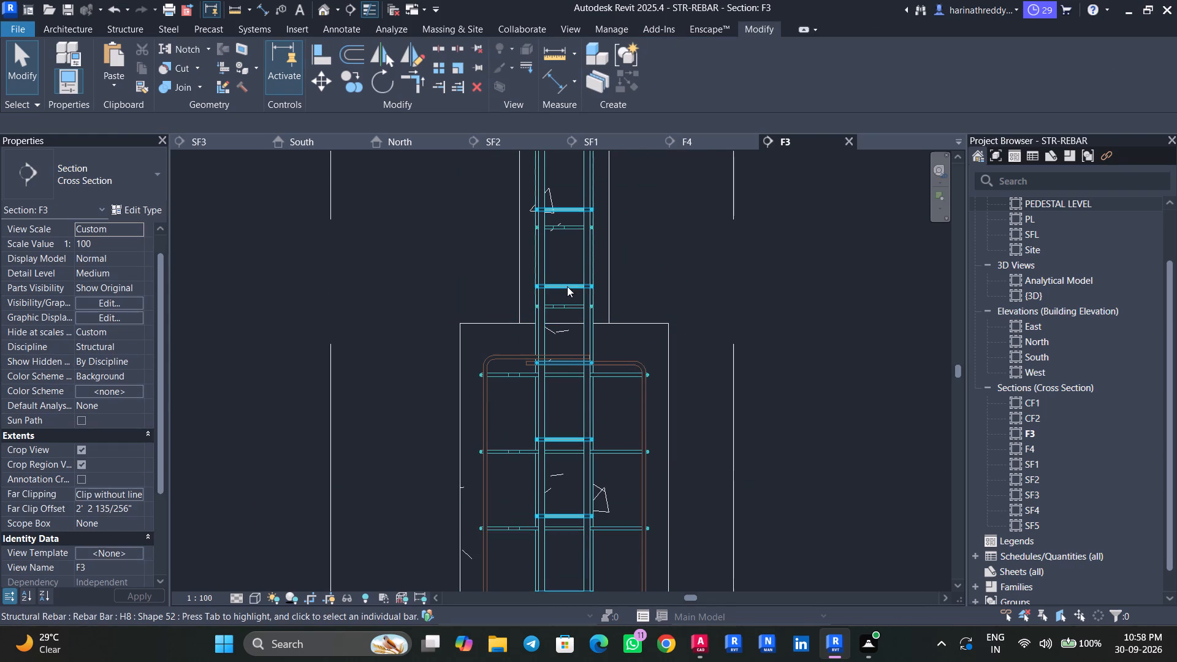
pyautogui.press('Escape')
pyautogui.click(566, 305)
pyautogui.moveTo(567, 308); pyautogui.dragTo(560, 488)
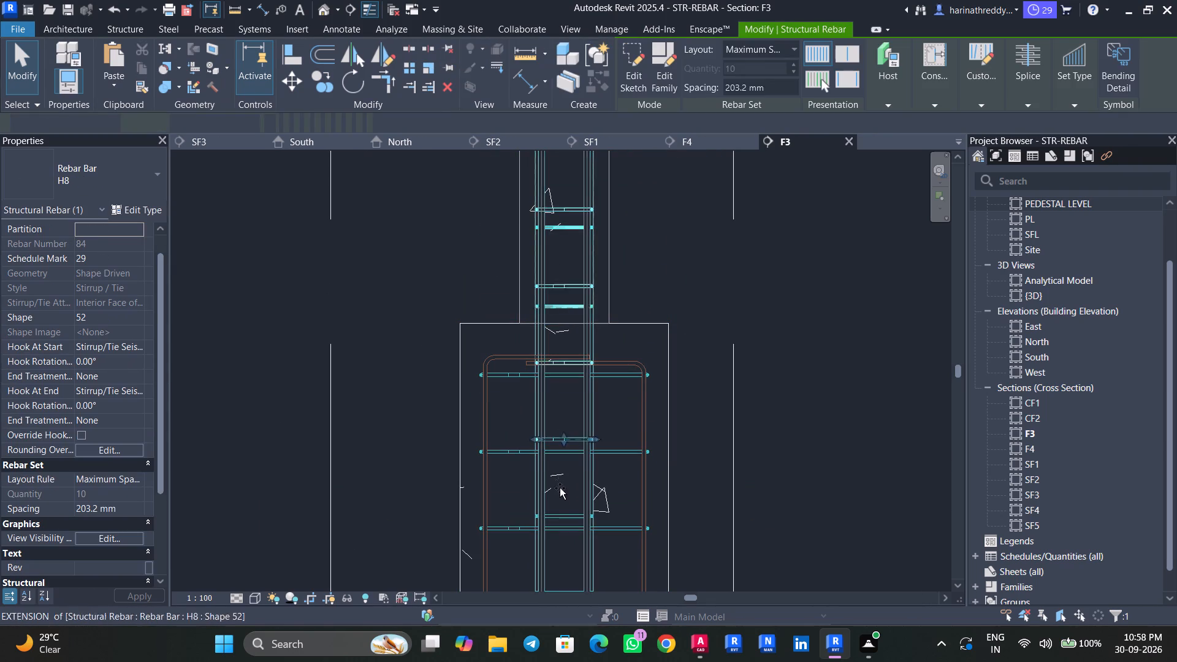
pyautogui.moveTo(560, 488); pyautogui.dragTo(560, 493)
pyautogui.moveTo(636, 462); pyautogui.dragTo(665, 146, button='middle')
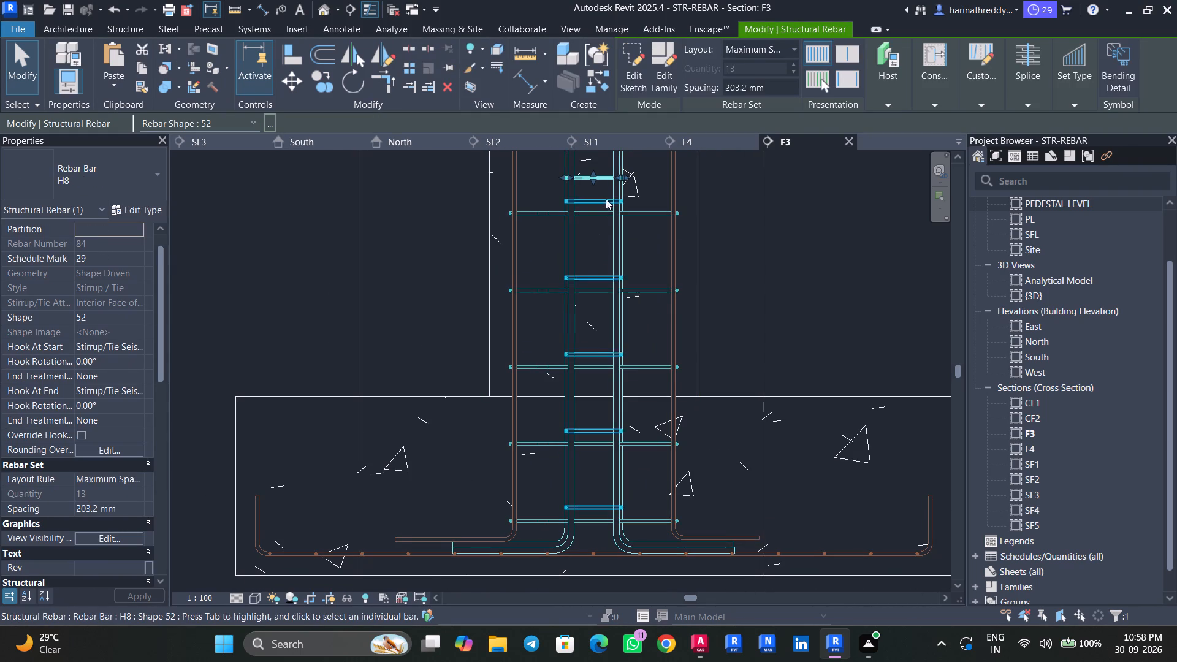
pyautogui.moveTo(592, 181); pyautogui.dragTo(596, 507)
pyautogui.press('Escape')
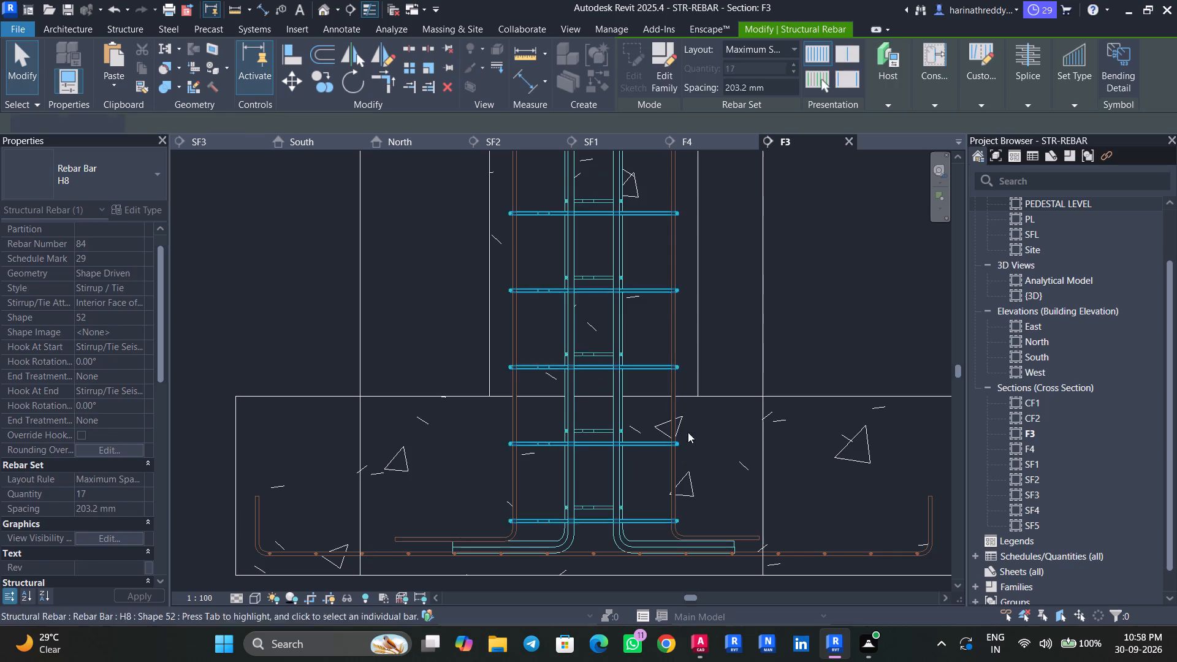
pyautogui.press('Escape')
pyautogui.press('Escape')
pyautogui.scroll(-7, 804, 253)
pyautogui.scroll(1, 803, 263)
pyautogui.scroll(-1, 803, 263)
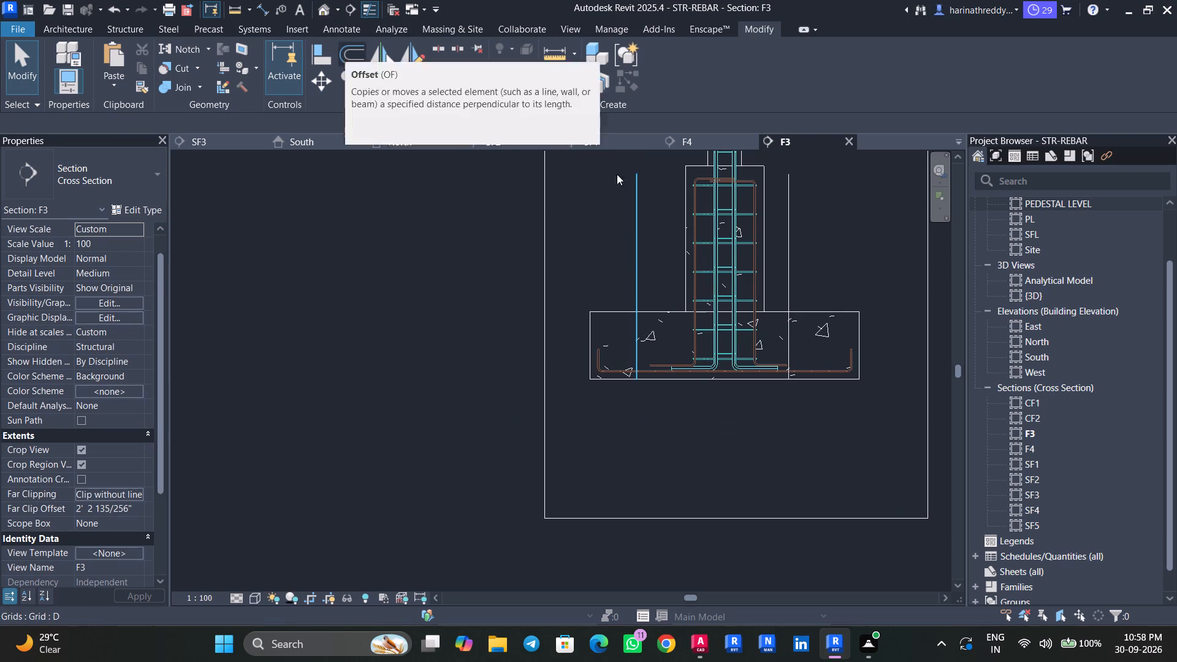
# Select all instances of the H8 rebar and set them to show unobscured in the {3D} view.
pyautogui.write('SA')
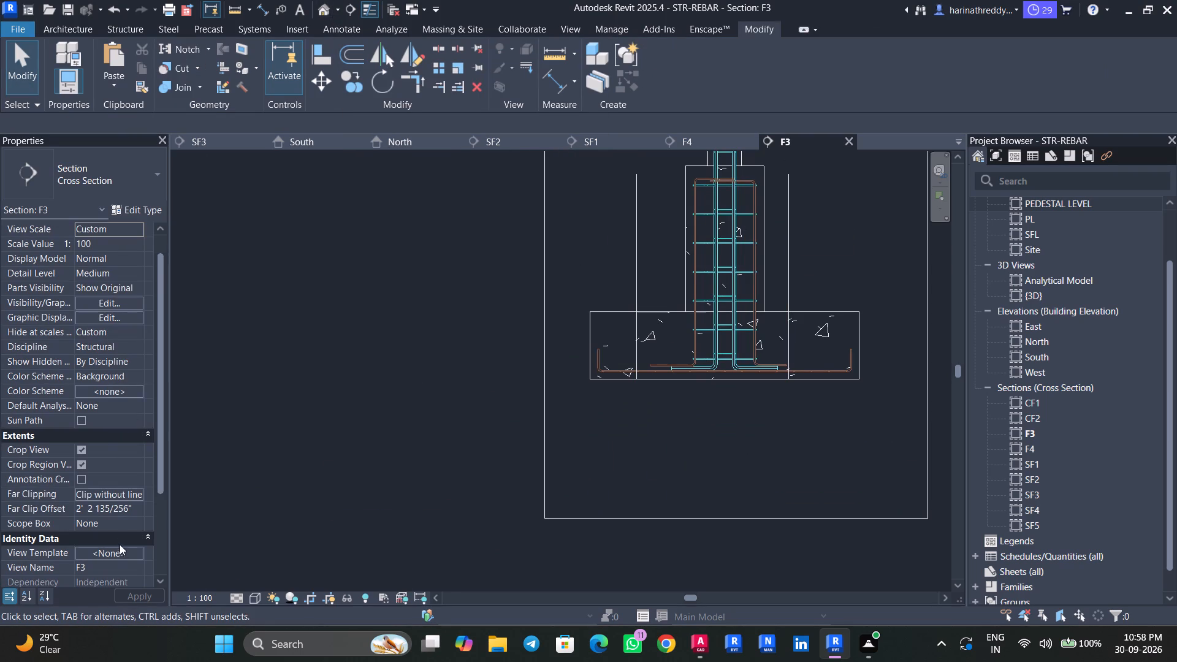
pyautogui.scroll(-3, 131, 520)
pyautogui.scroll(4, 126, 484)
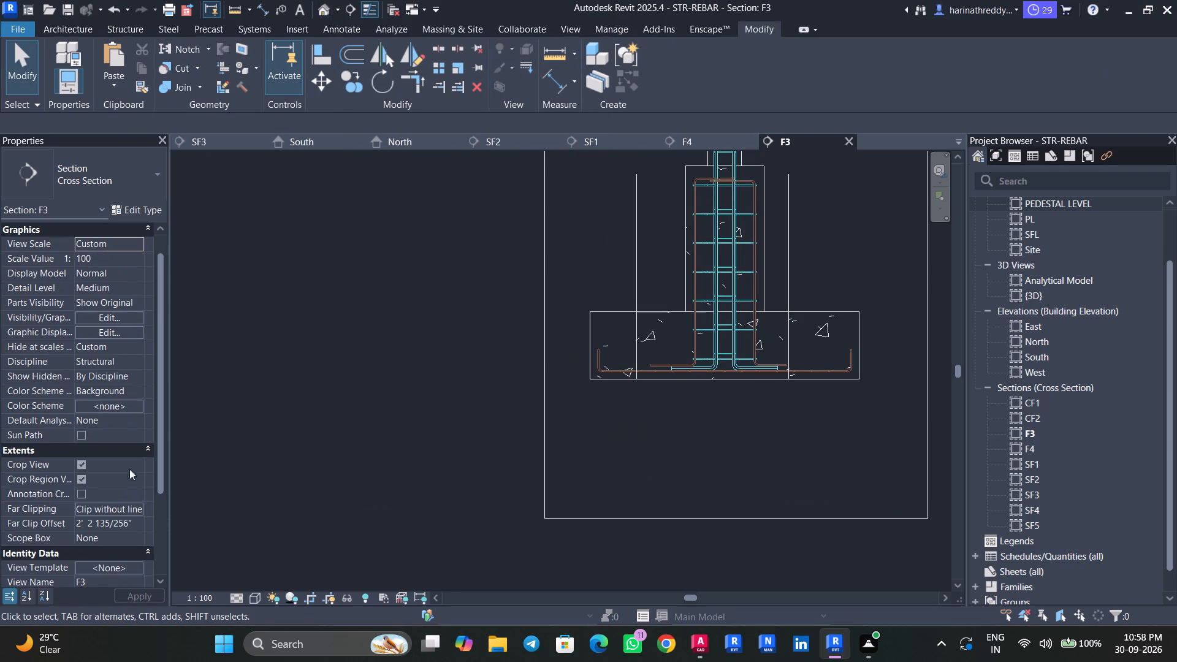
pyautogui.scroll(2, 149, 365)
pyautogui.press('Escape')
pyautogui.press('Escape')
pyautogui.press('Escape')
pyautogui.scroll(6, 748, 203)
pyautogui.click(726, 214)
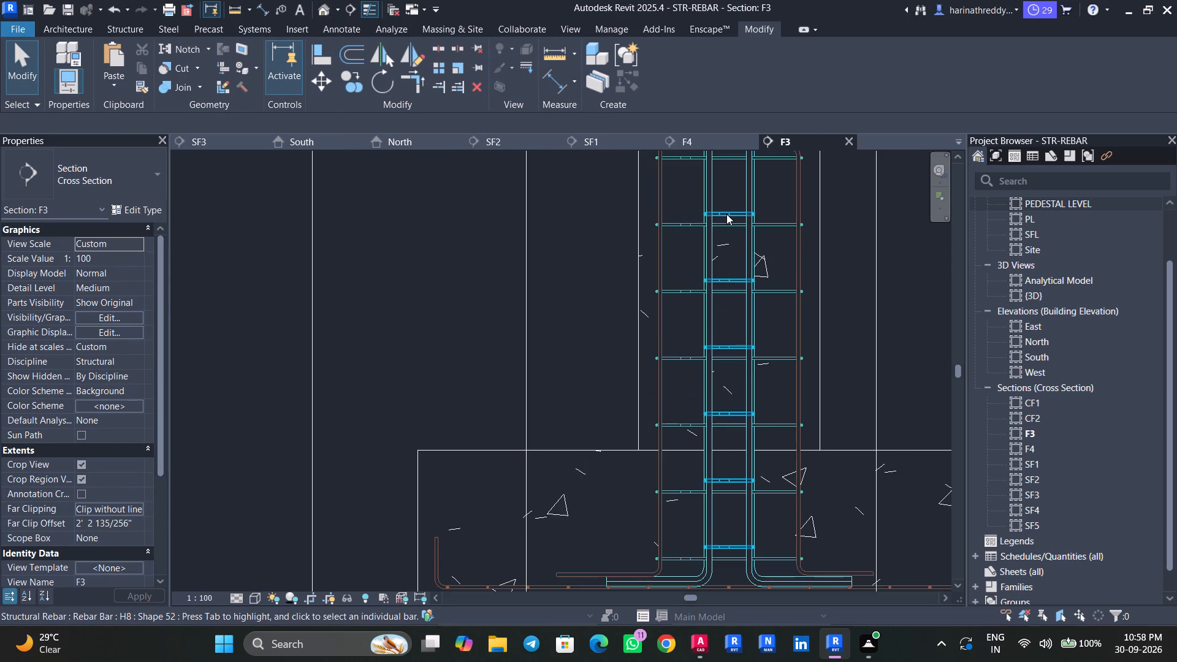
pyautogui.write('SA')
pyautogui.click(105, 539)
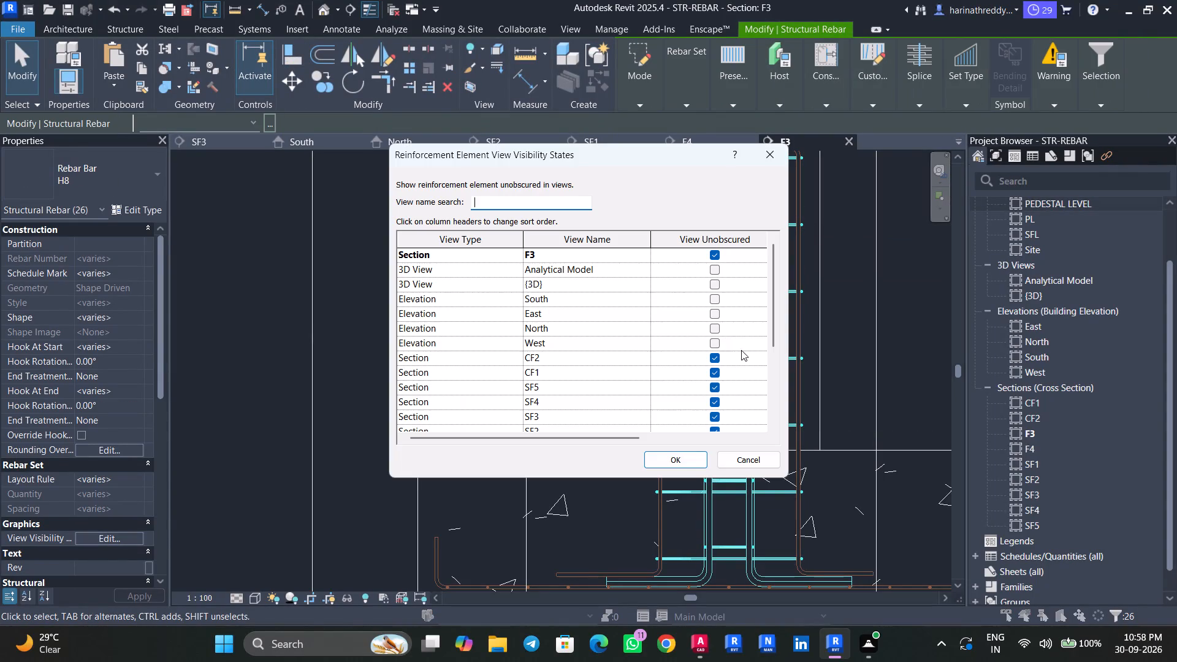
pyautogui.click(714, 287)
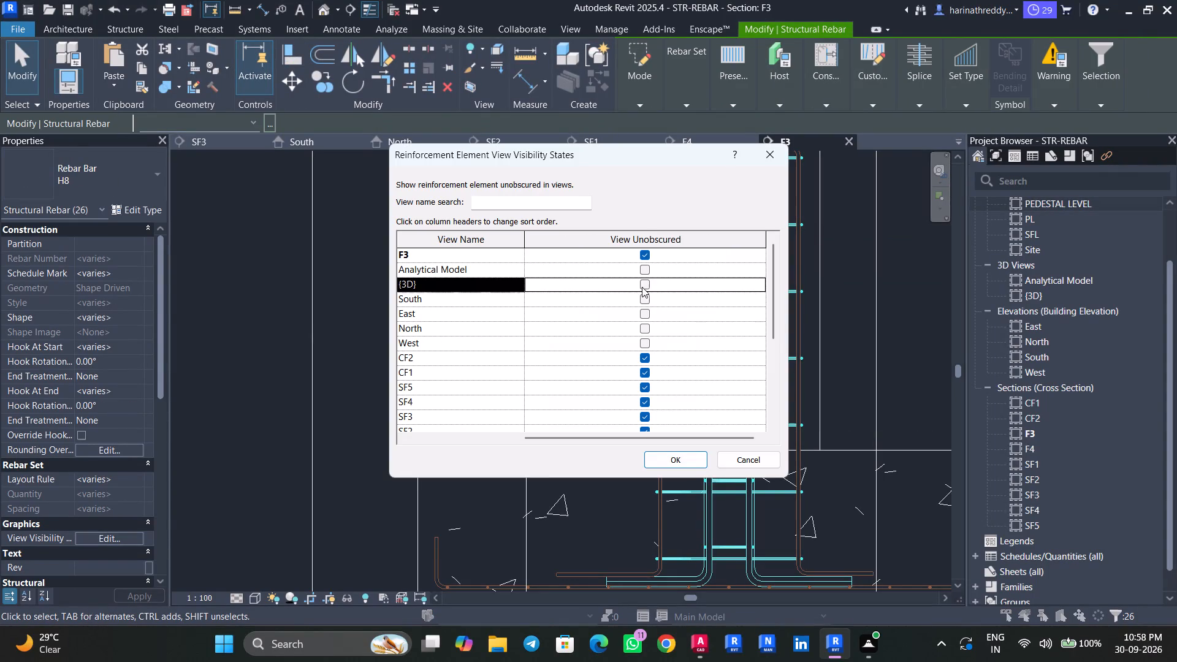
pyautogui.click(641, 286)
pyautogui.moveTo(689, 441); pyautogui.dragTo(504, 444)
pyautogui.click(679, 457)
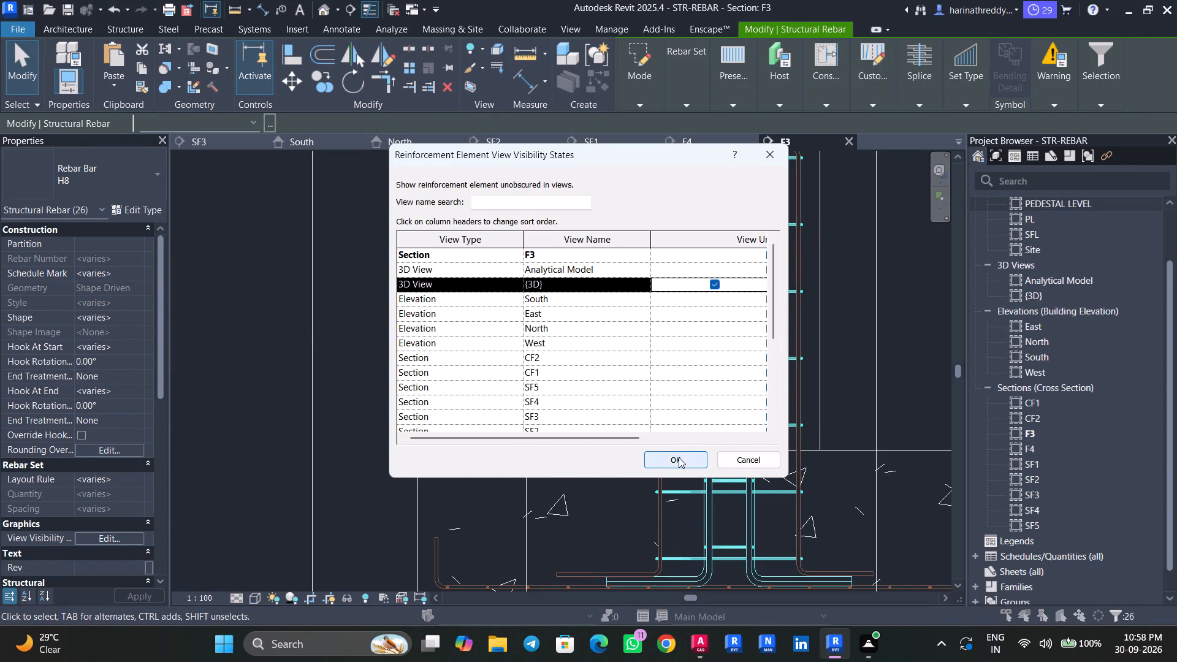
pyautogui.press('Escape')
pyautogui.press('Escape')
pyautogui.press('Escape')
pyautogui.press('Escape')
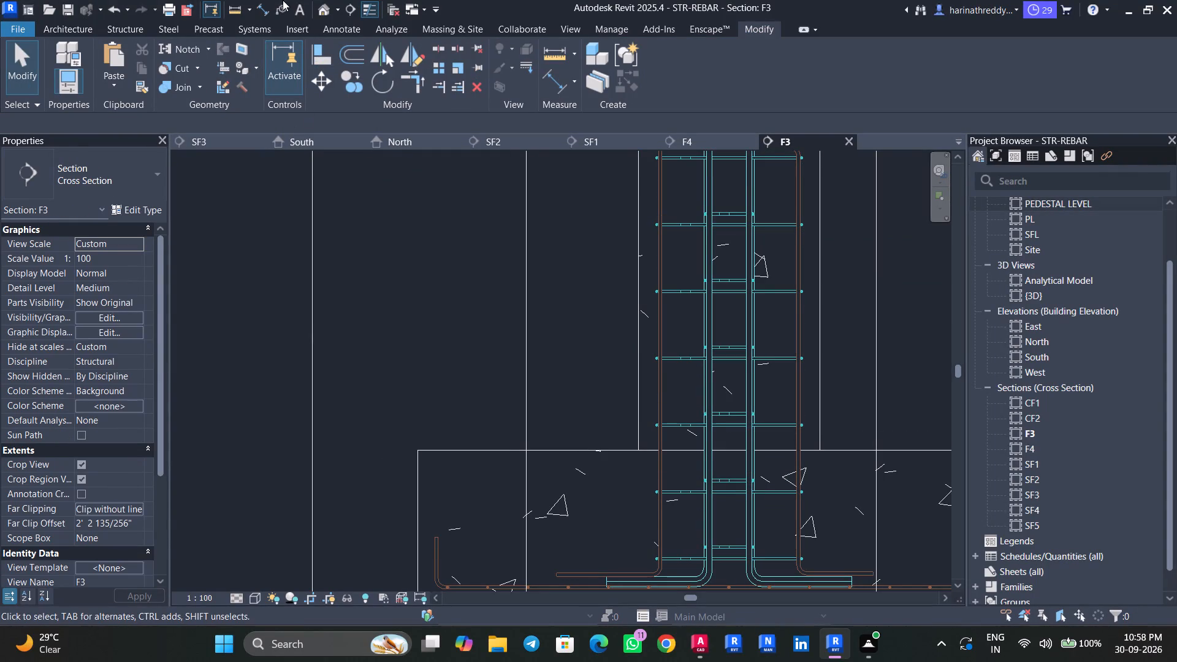
# Inspect the column, pedestal and footing reinforcement across the building in the {3D} view.
pyautogui.click(321, 10)
pyautogui.scroll(-2, 522, 452)
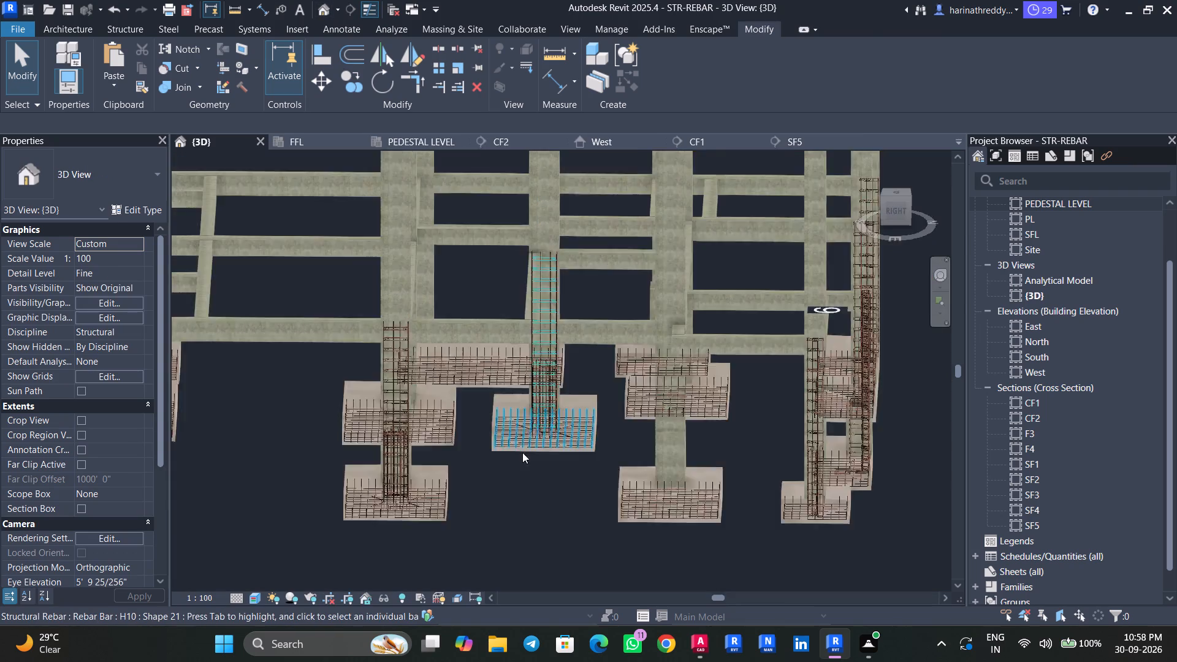
pyautogui.scroll(-1, 522, 452)
pyautogui.keyDown('shift'); pyautogui.moveTo(527, 509); pyautogui.dragTo(531, 444, button='middle'); pyautogui.keyUp('shift')
pyautogui.scroll(11, 549, 351)
pyautogui.scroll(-3, 629, 348)
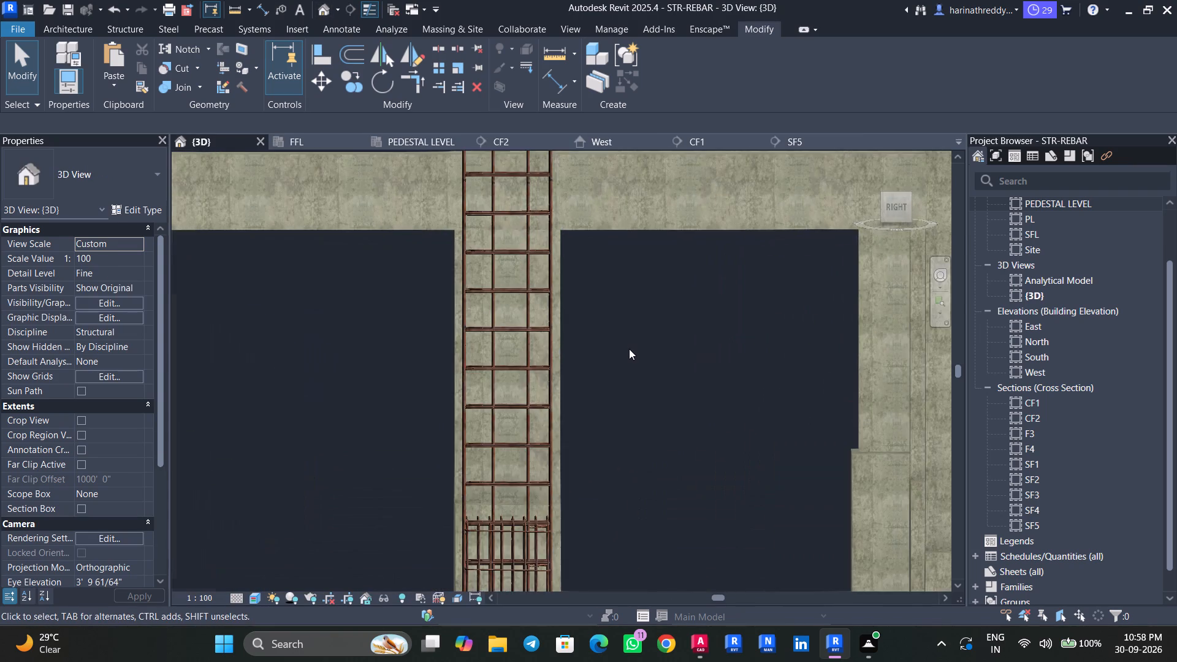
pyautogui.scroll(-5, 629, 349)
pyautogui.keyDown('shift'); pyautogui.moveTo(444, 539); pyautogui.dragTo(528, 599, button='middle'); pyautogui.keyUp('shift')
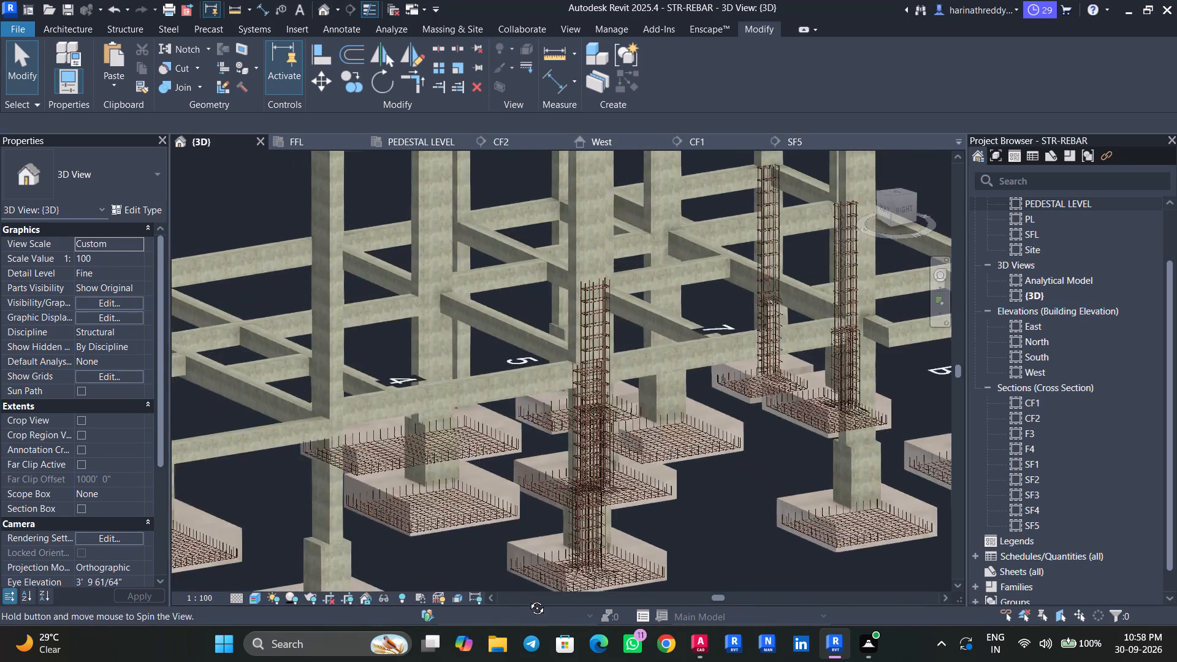
pyautogui.keyDown('shift'); pyautogui.moveTo(528, 599); pyautogui.dragTo(538, 615, button='middle'); pyautogui.keyUp('shift')
pyautogui.moveTo(510, 584); pyautogui.dragTo(777, 419, button='middle')
pyautogui.scroll(1, 510, 580)
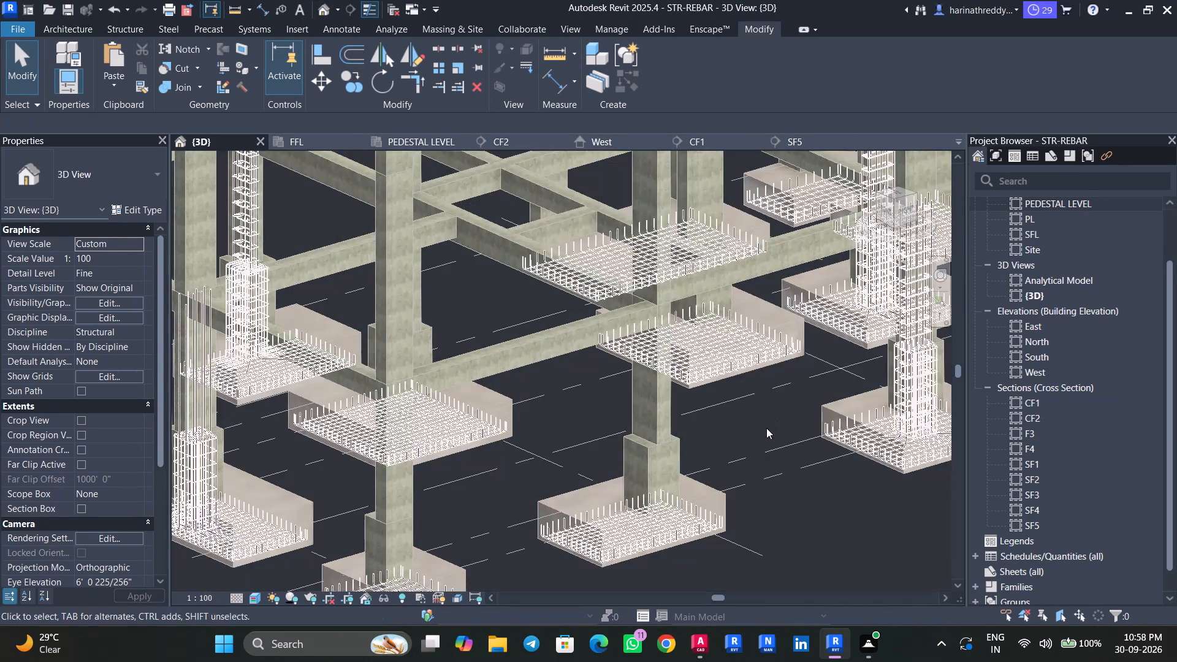
pyautogui.scroll(-7, 487, 511)
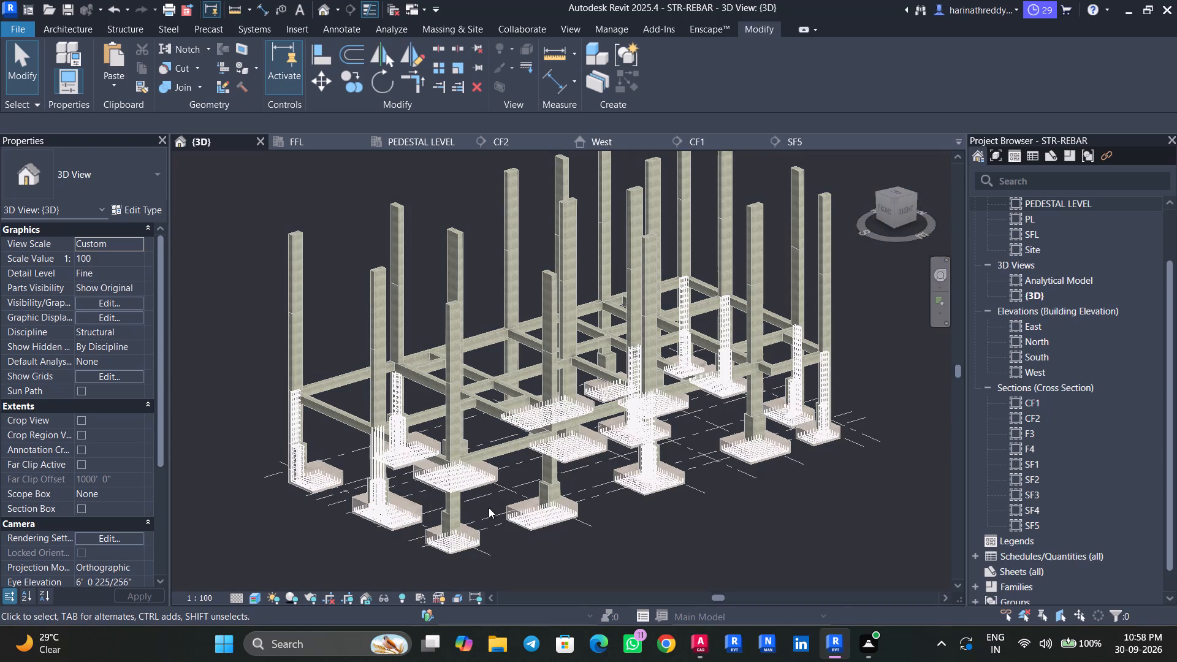
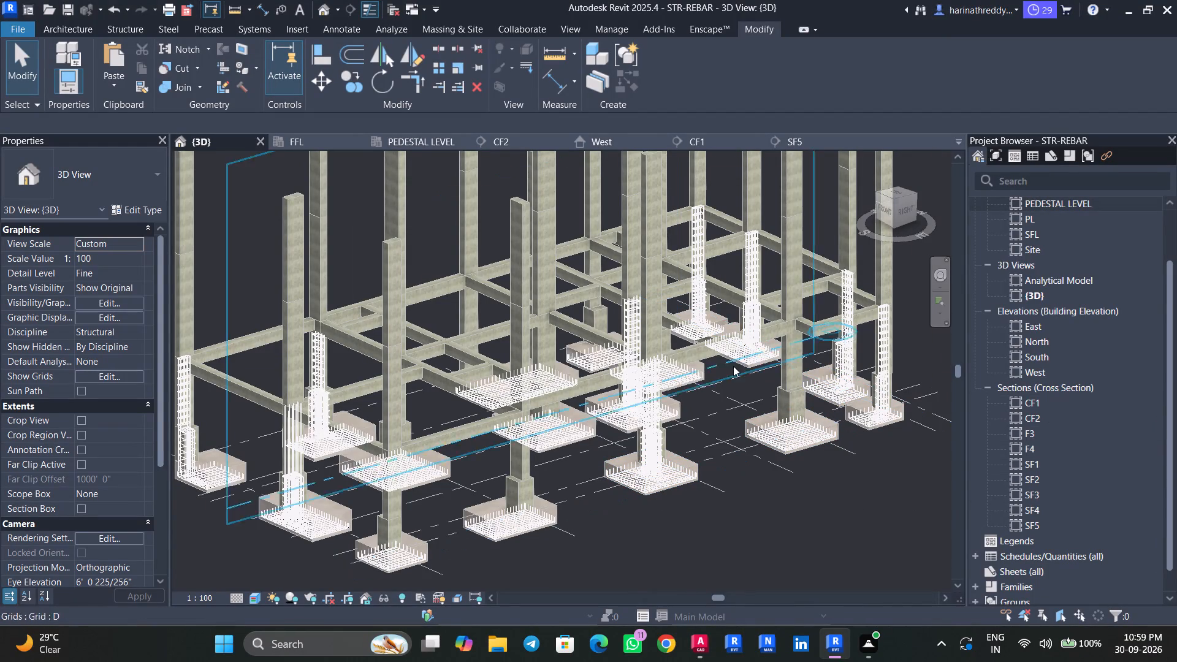
# Open the AFL structural plan.
pyautogui.scroll(3, 991, 274)
pyautogui.scroll(3, 1048, 256)
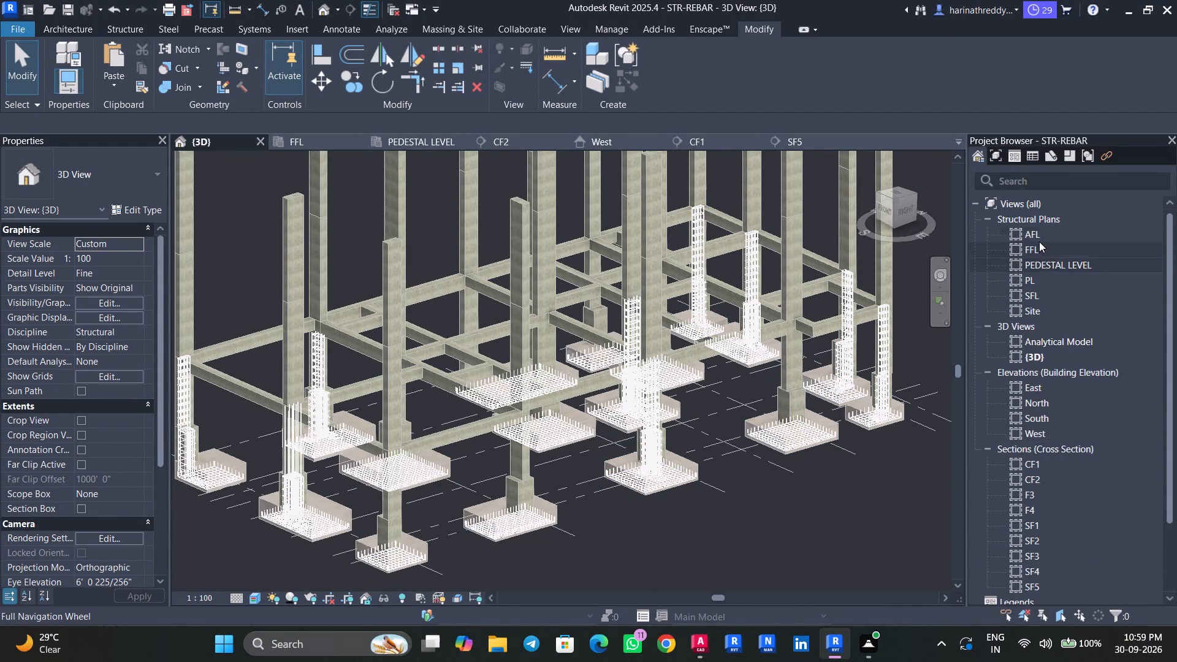
pyautogui.doubleClick(1037, 239)
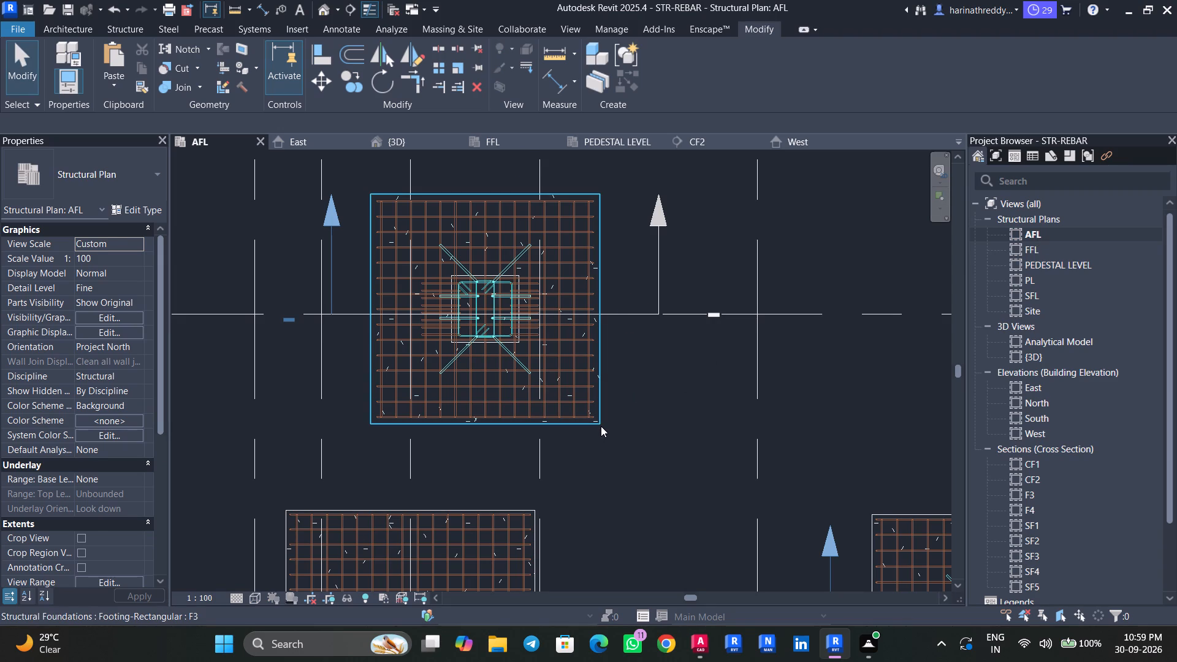
# Draw a section across the F2 footing at grid D-3, running just beside grid line 3 through its pedestal.
pyautogui.click(601, 426)
pyautogui.scroll(-2, 601, 426)
pyautogui.moveTo(601, 465); pyautogui.dragTo(668, 329, button='middle')
pyautogui.press('Escape')
pyautogui.press('Escape')
pyautogui.scroll(2, 384, 364)
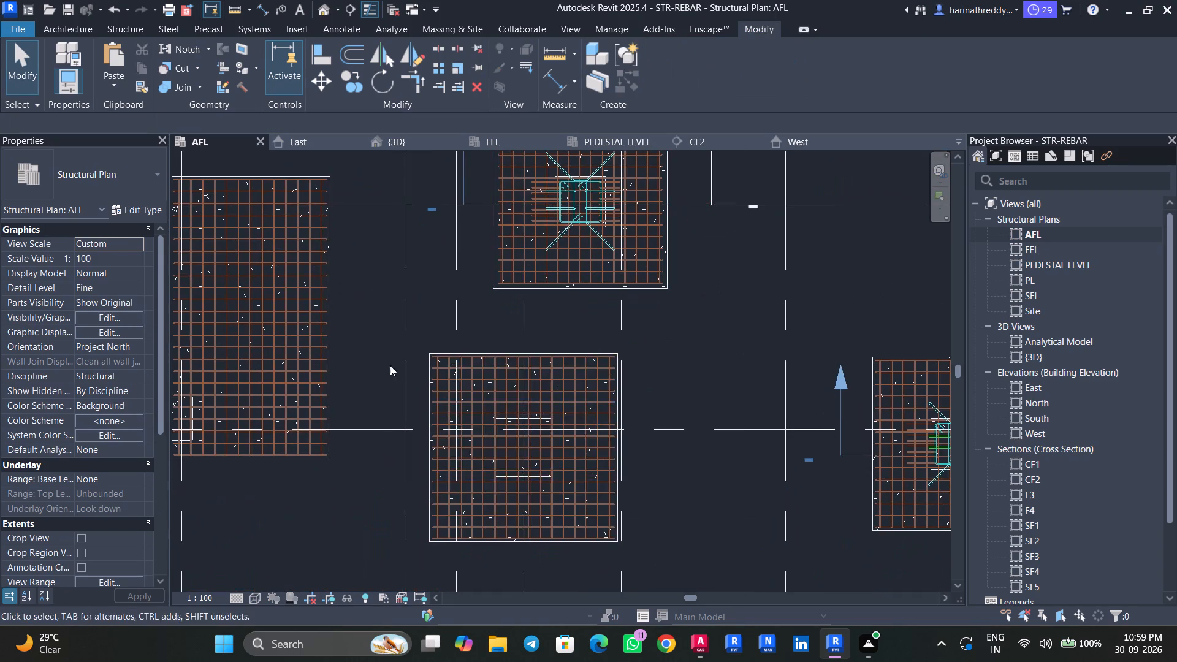
pyautogui.scroll(7, 390, 365)
pyautogui.click(492, 365)
pyautogui.scroll(-3, 492, 365)
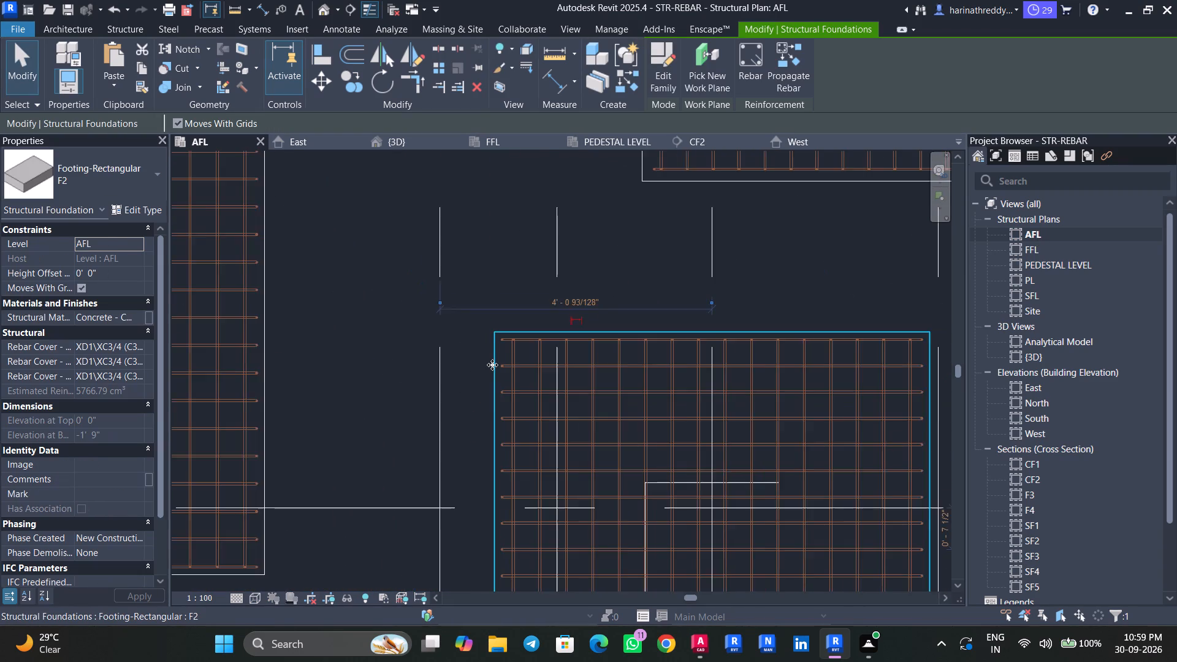
pyautogui.scroll(-1, 492, 365)
pyautogui.scroll(1, 492, 365)
pyautogui.scroll(-1, 492, 365)
pyautogui.moveTo(492, 365); pyautogui.dragTo(498, 192, button='middle')
pyautogui.scroll(-4, 467, 242)
pyautogui.moveTo(466, 244); pyautogui.dragTo(452, 307, button='middle')
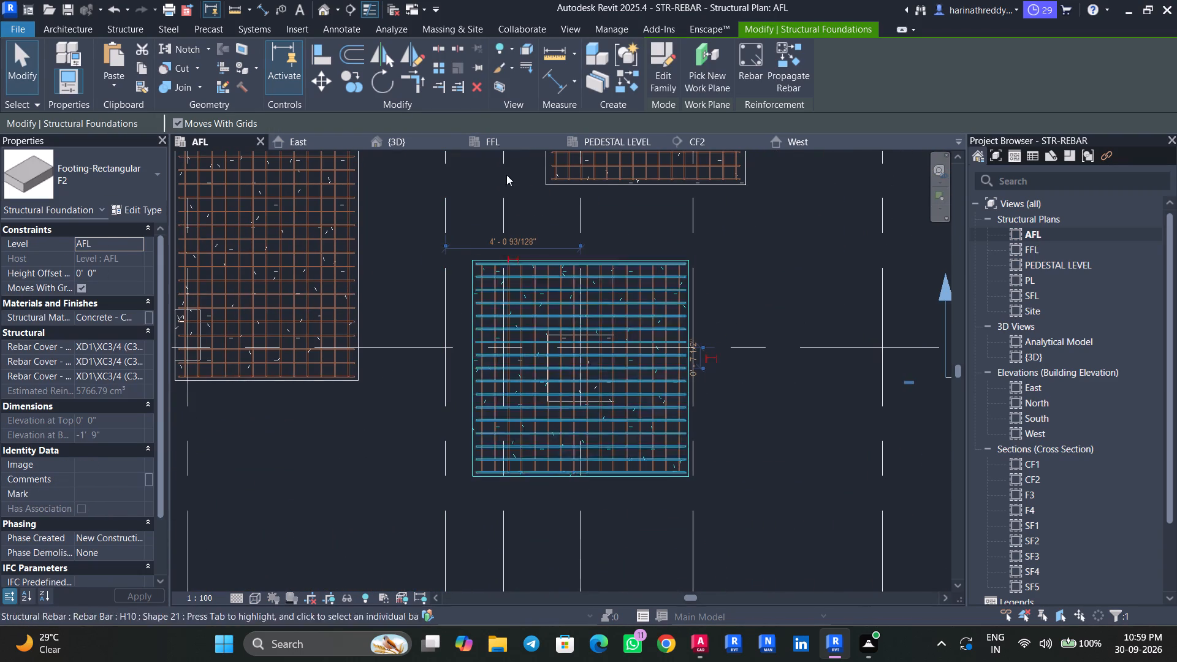
pyautogui.click(353, 12)
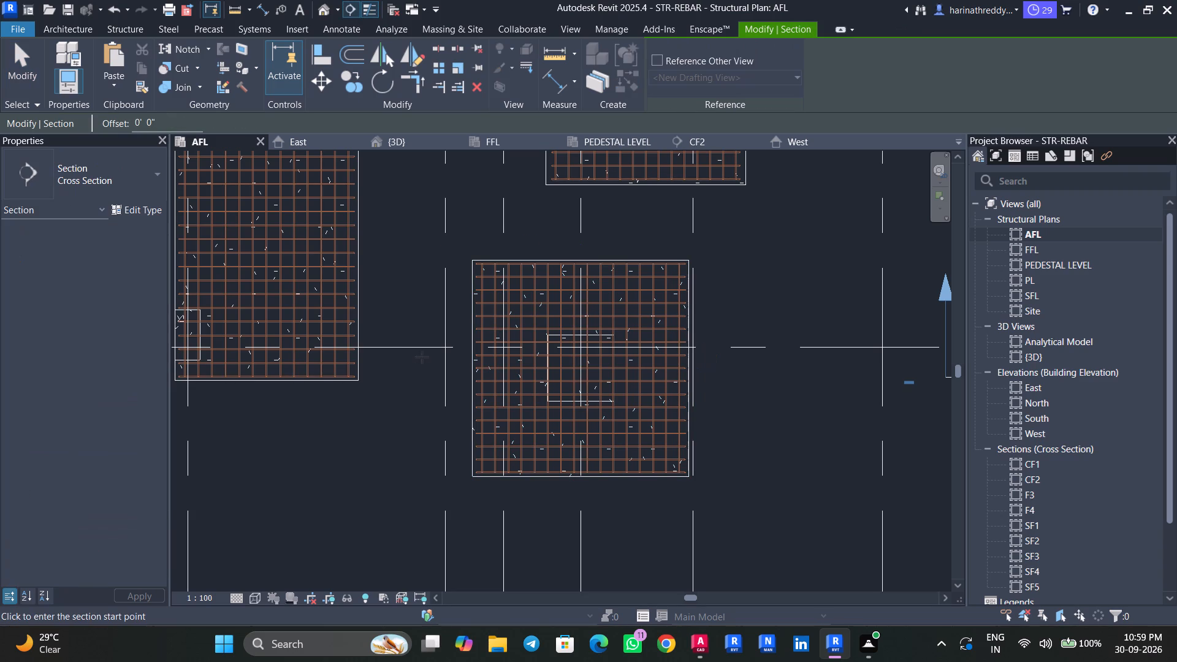
pyautogui.click(422, 357)
pyautogui.click(773, 366)
pyautogui.press('Escape')
pyautogui.press('Escape')
# Shorten the new section's view depth to about 2' 8", ending near the F2 footing's edge.
pyautogui.click(741, 362)
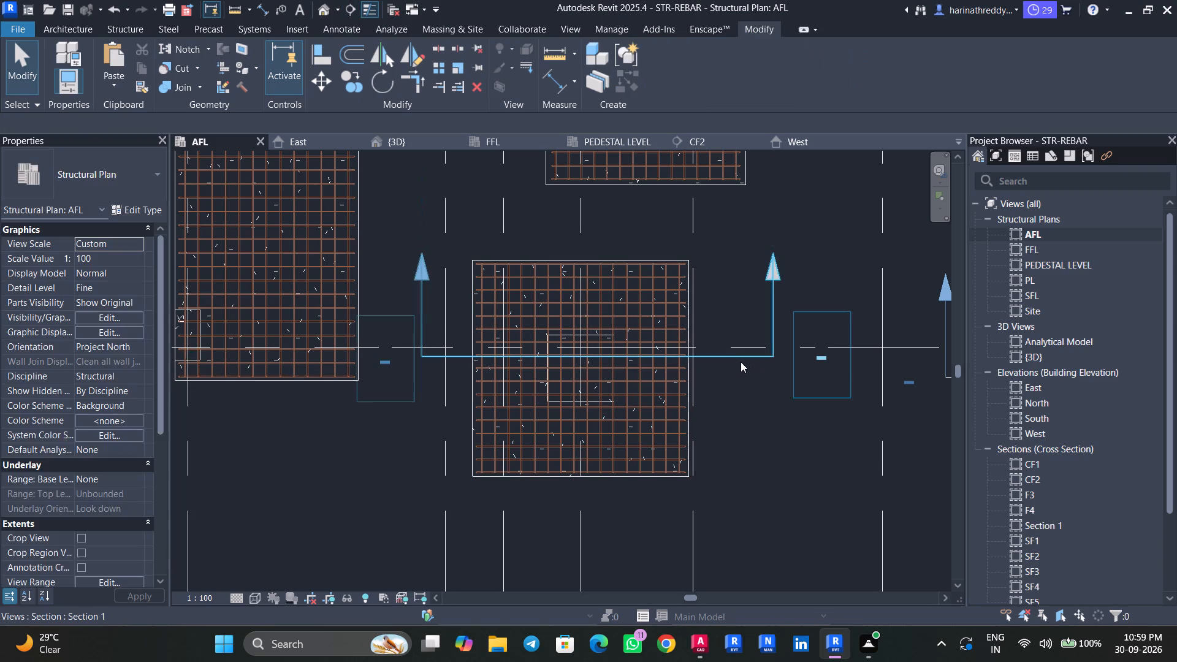
pyautogui.scroll(-5, 737, 359)
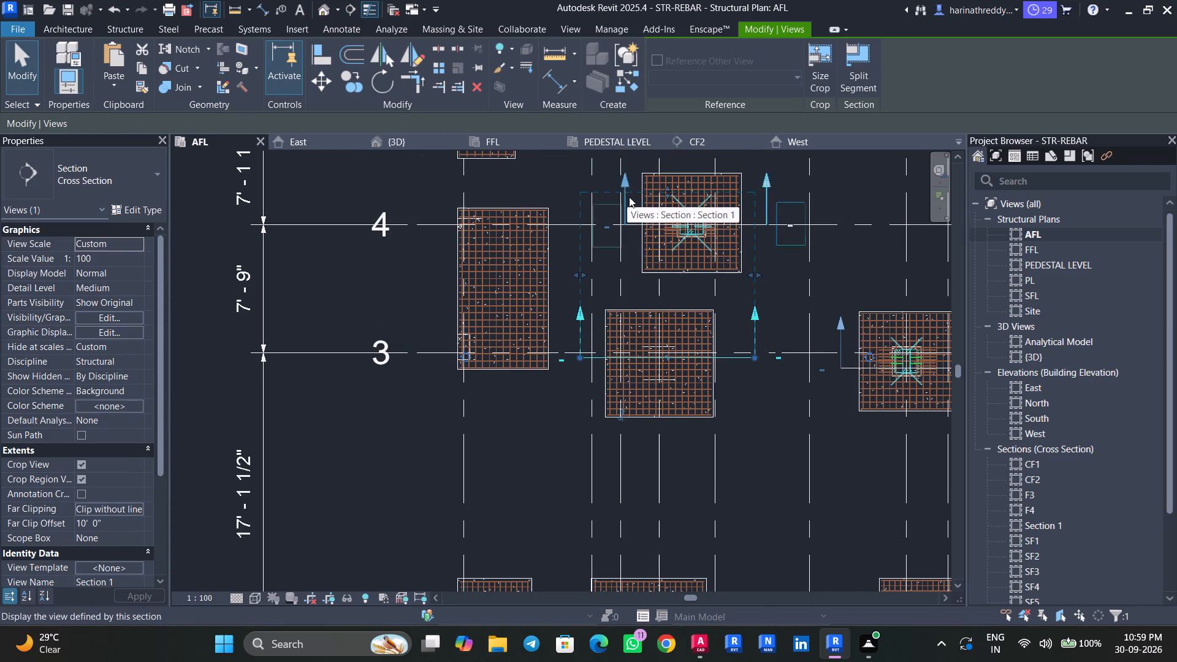
pyautogui.moveTo(663, 196); pyautogui.dragTo(665, 317)
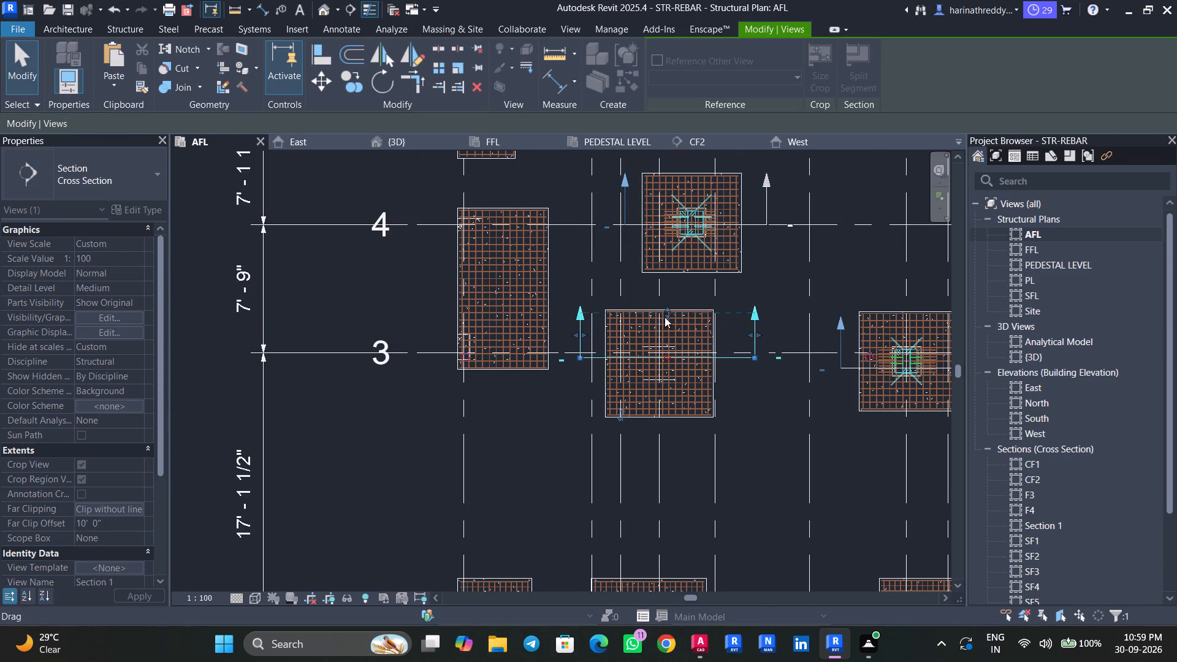
# Open the view of the new section through the F2 footing.
pyautogui.scroll(4, 750, 365)
pyautogui.click(734, 357)
pyautogui.rightClick(734, 356)
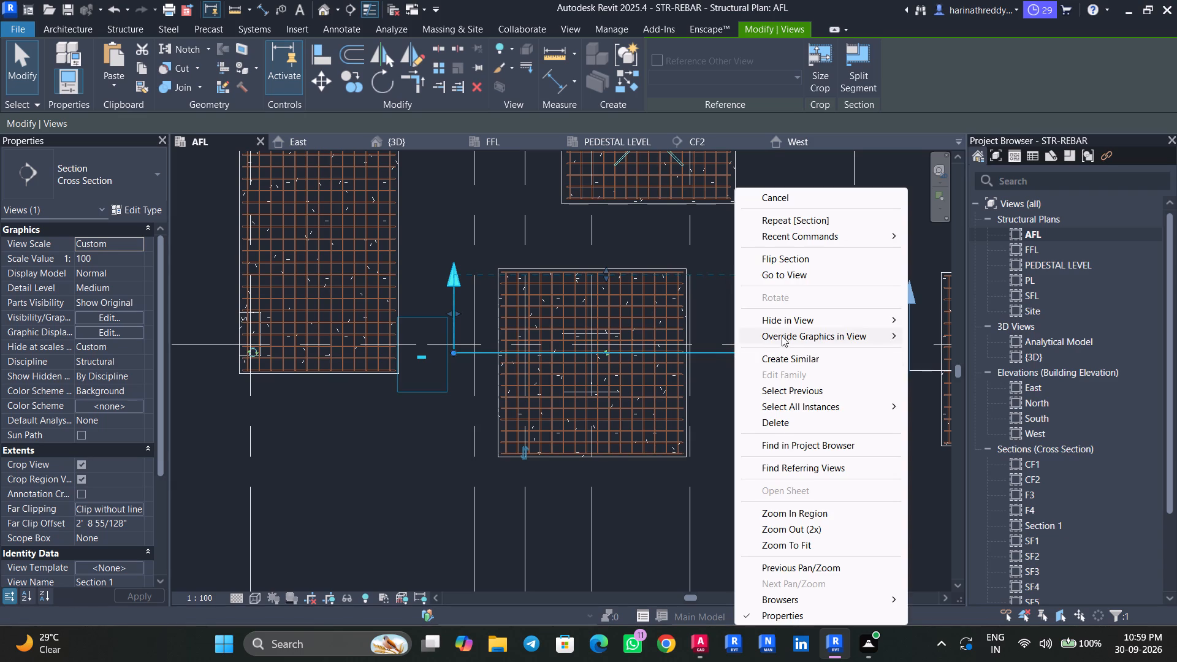
pyautogui.click(797, 283)
pyautogui.click(798, 275)
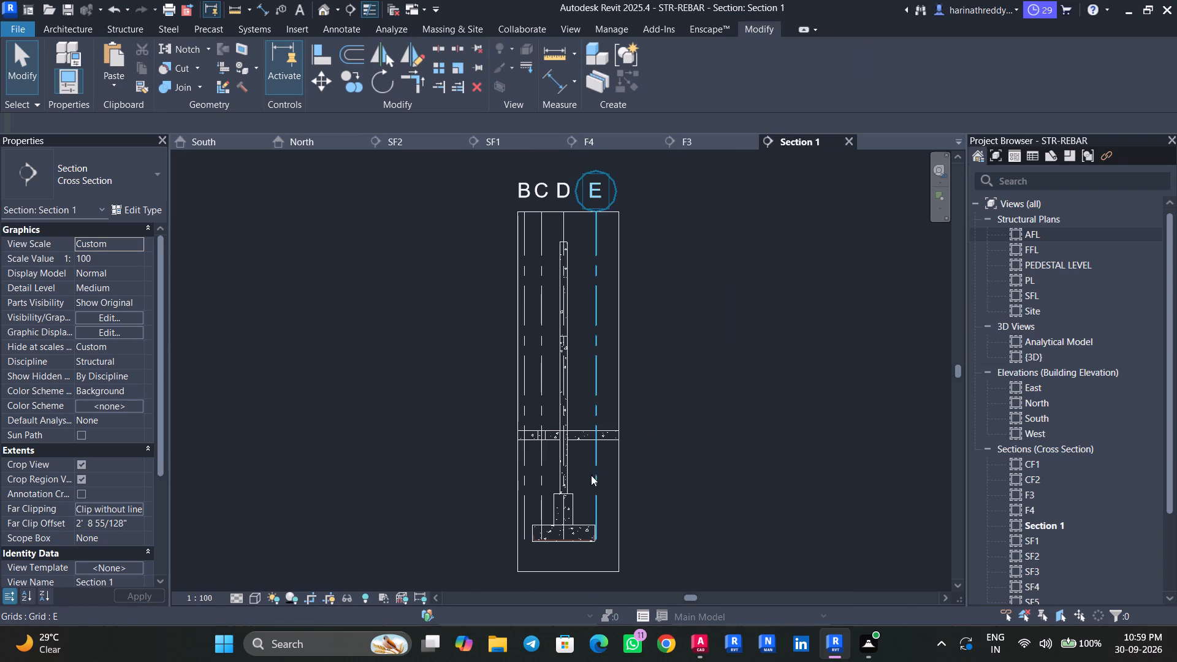
# Check the column segments above the pedestal in the new section.
pyautogui.click(571, 367)
pyautogui.moveTo(596, 383); pyautogui.dragTo(620, 300, button='middle')
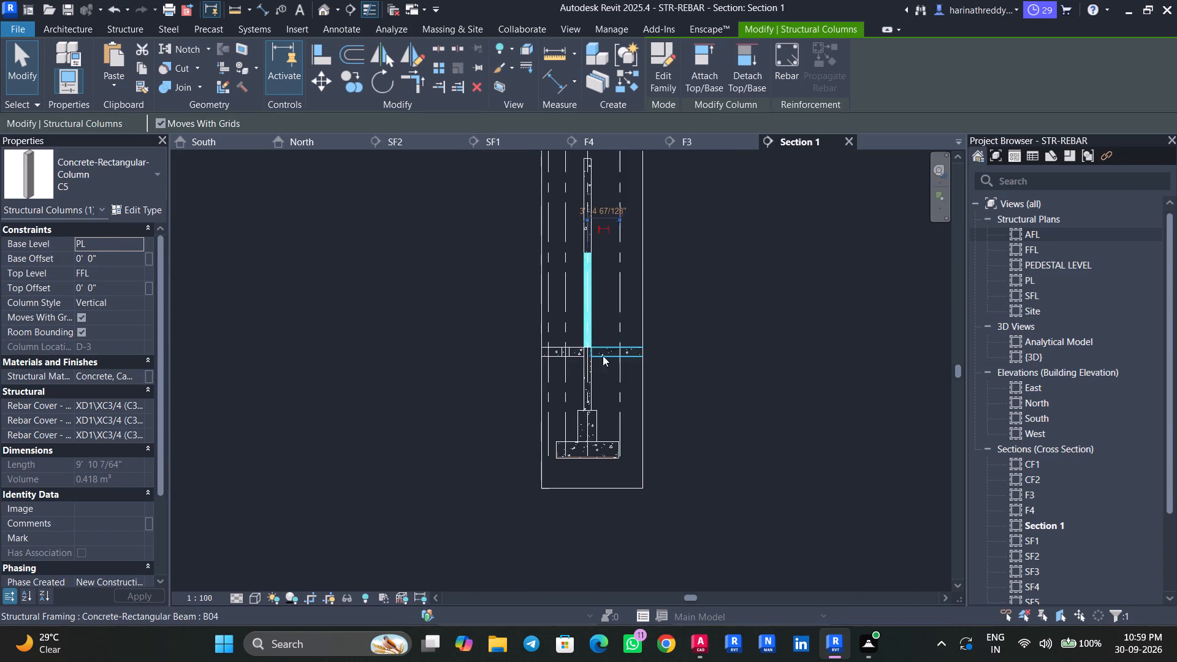
pyautogui.scroll(3, 596, 363)
pyautogui.press('Escape')
pyautogui.click(587, 376)
pyautogui.scroll(1, 588, 379)
pyautogui.moveTo(588, 379); pyautogui.dragTo(611, 365, button='middle')
pyautogui.scroll(5, 600, 371)
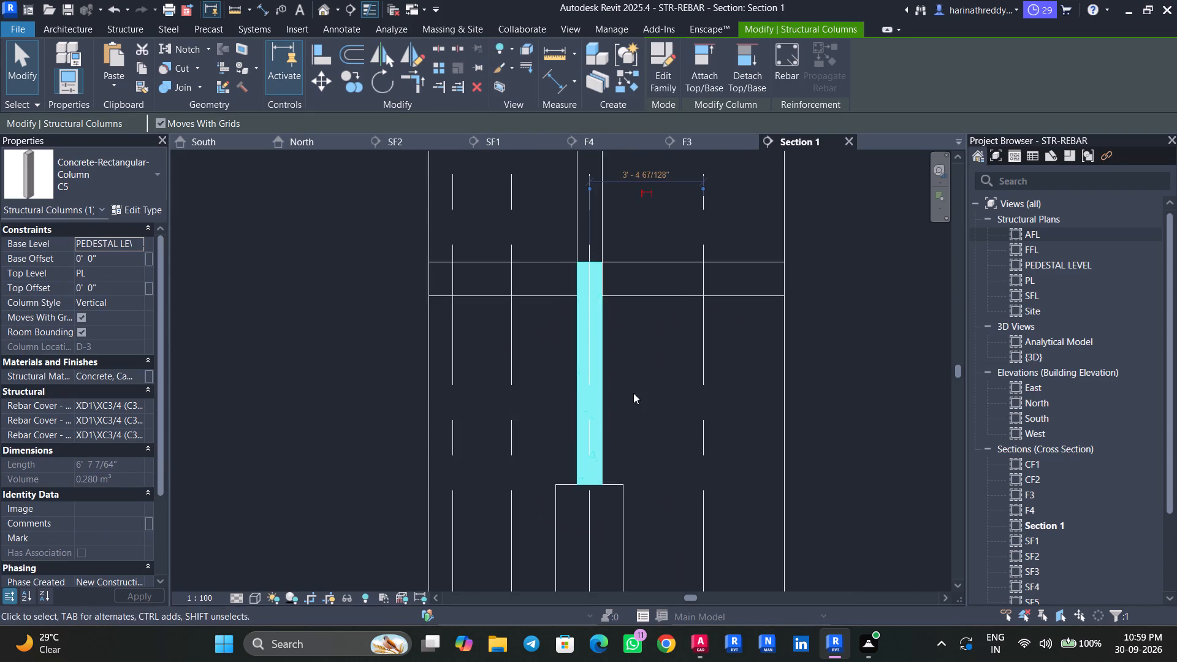
pyautogui.moveTo(639, 400); pyautogui.dragTo(653, 257, button='middle')
pyautogui.press('Escape')
pyautogui.press('Escape')
# Set the F2 footing's rebar cover to FOOTING <50 mm>.
pyautogui.click(595, 461)
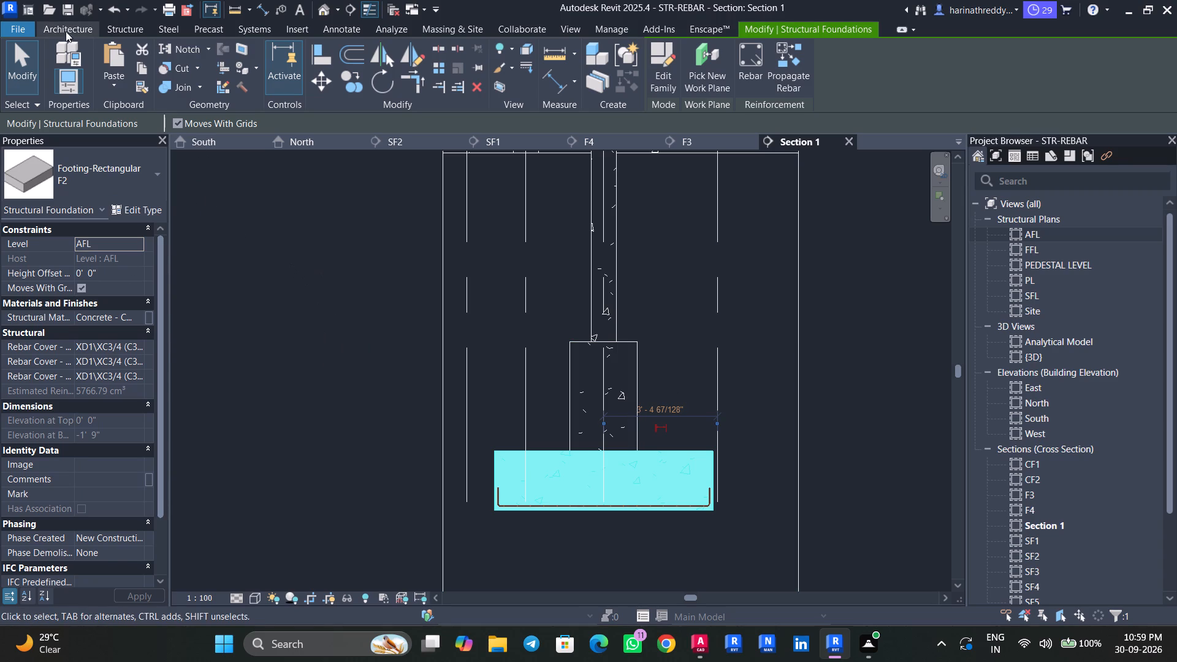
pyautogui.click(107, 28)
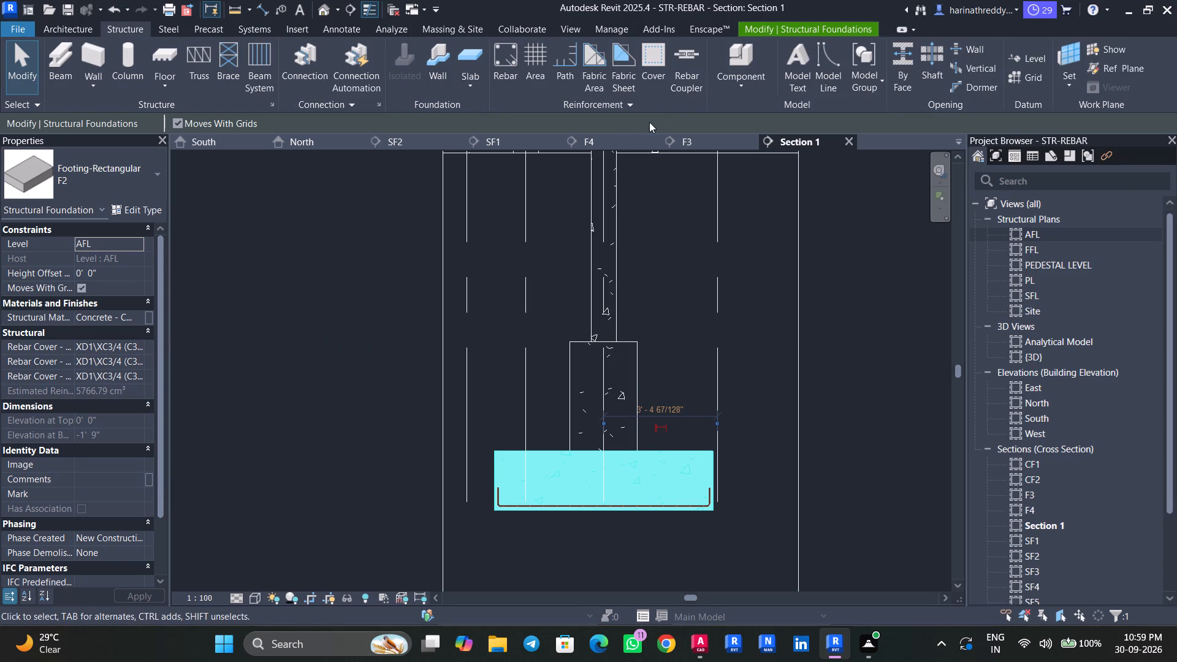
pyautogui.click(653, 74)
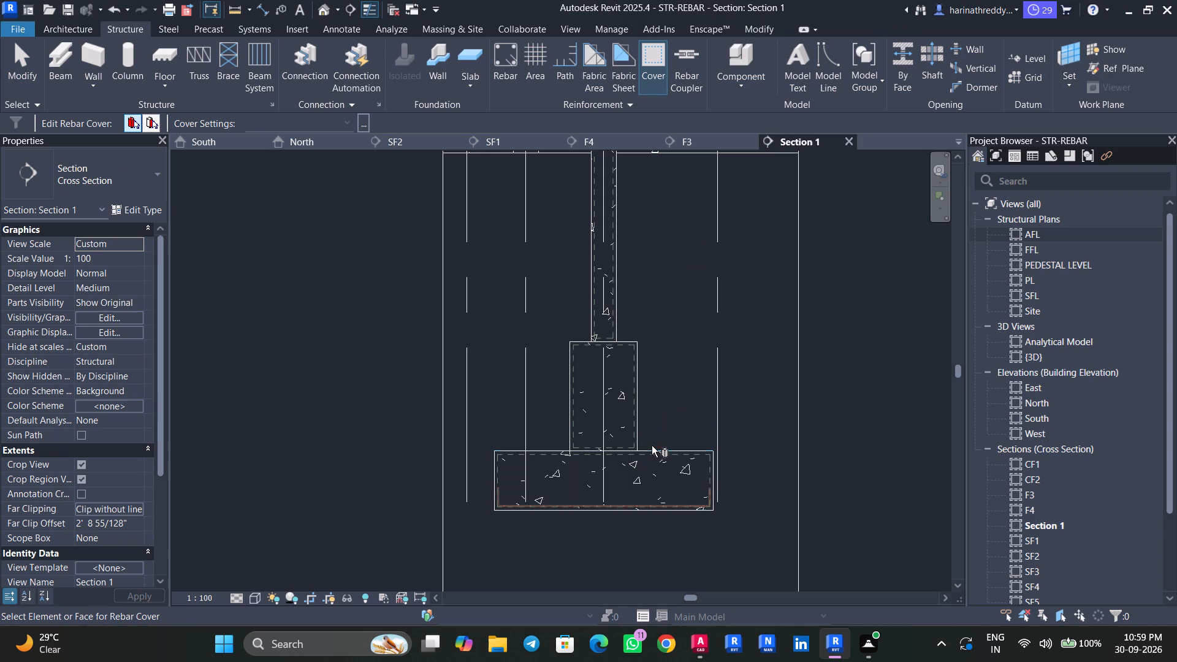
pyautogui.click(657, 456)
pyautogui.click(335, 125)
pyautogui.scroll(7, 327, 161)
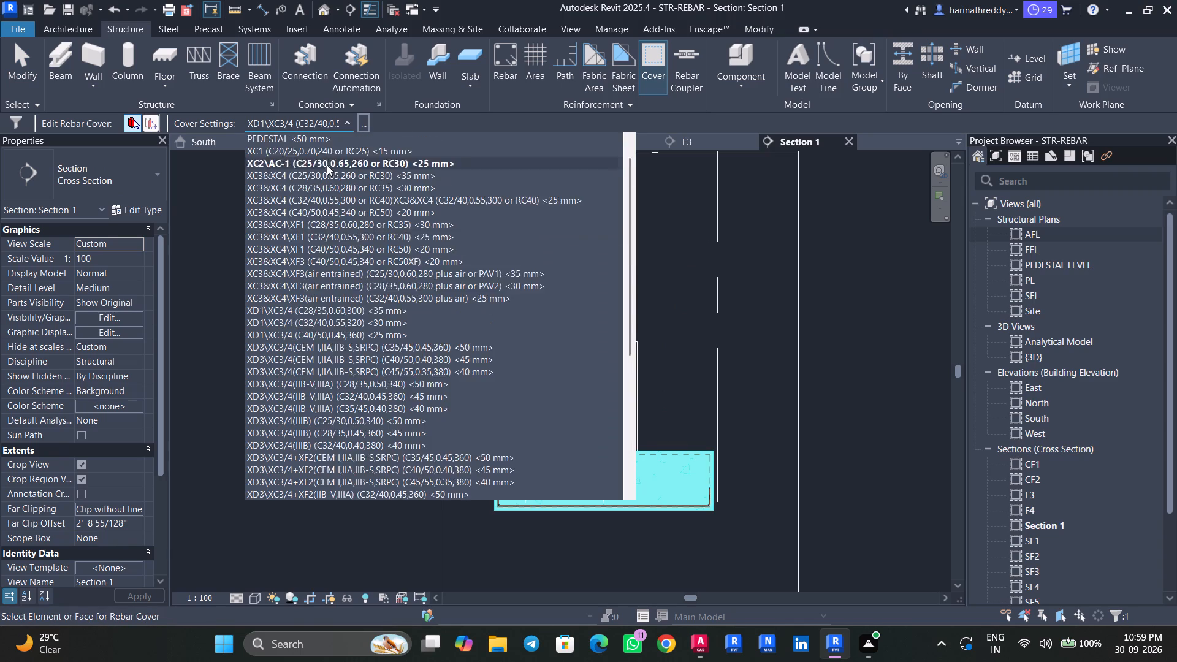
pyautogui.scroll(3, 327, 165)
pyautogui.click(327, 148)
pyautogui.press('Escape')
pyautogui.press('Escape')
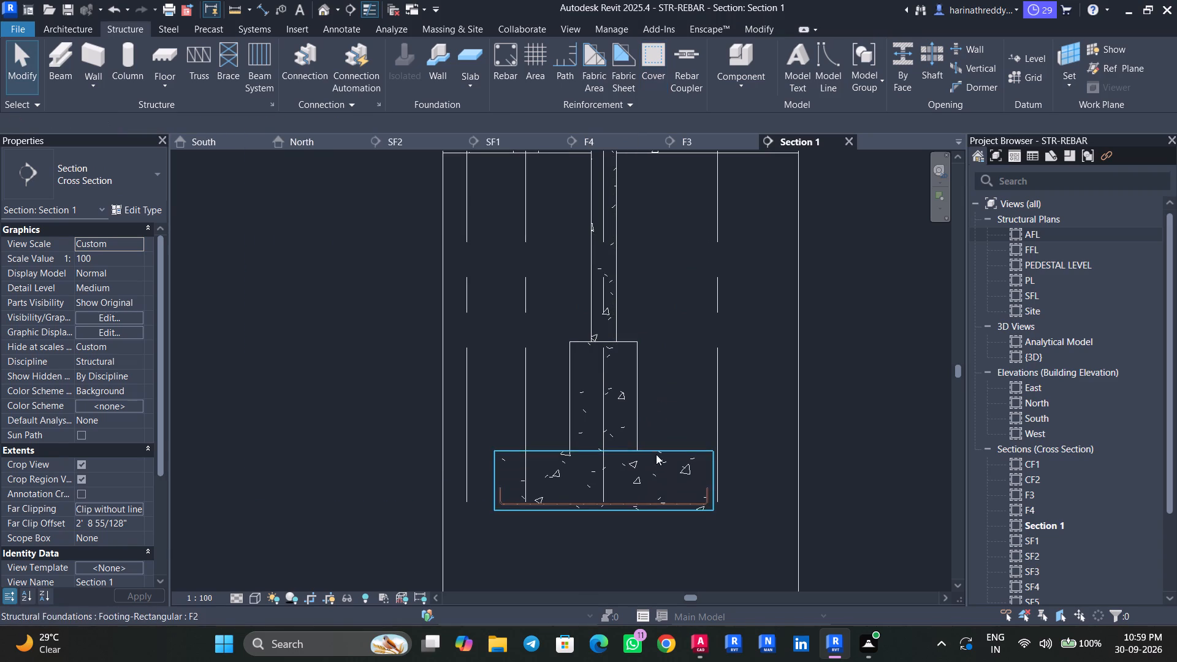
# Set the rebar cover of the pedestal above the F2 footing to PEDESTAL <50 mm>.
pyautogui.click(656, 459)
pyautogui.scroll(3, 627, 419)
pyautogui.press('Escape')
pyautogui.click(642, 374)
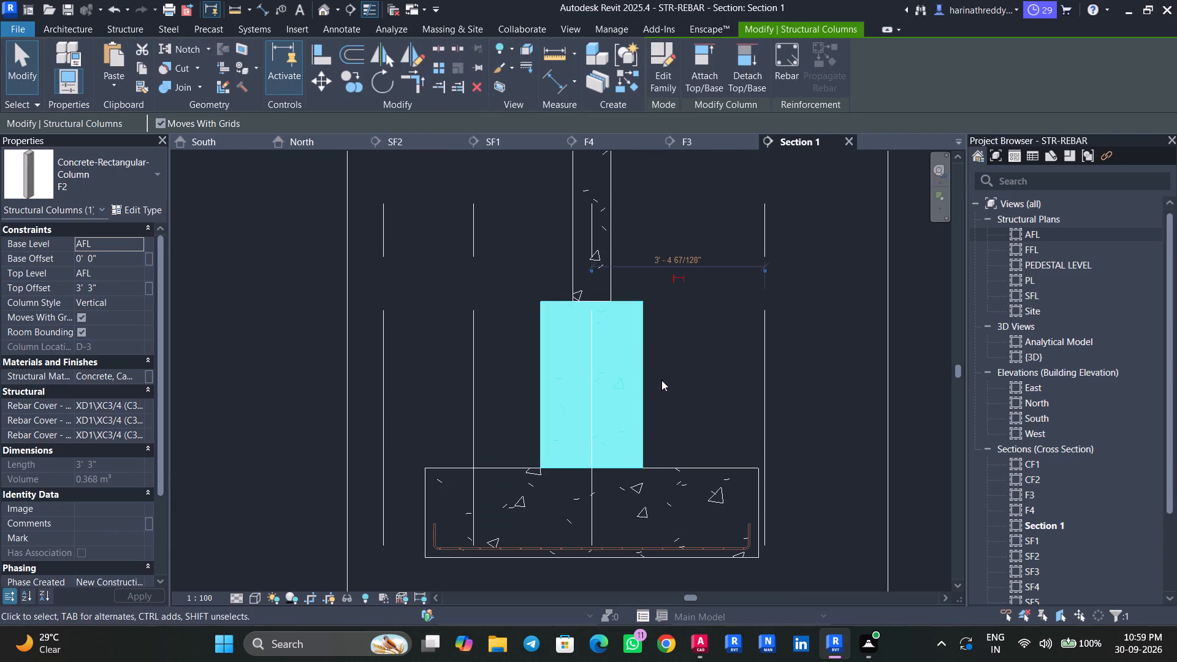
pyautogui.press('Escape')
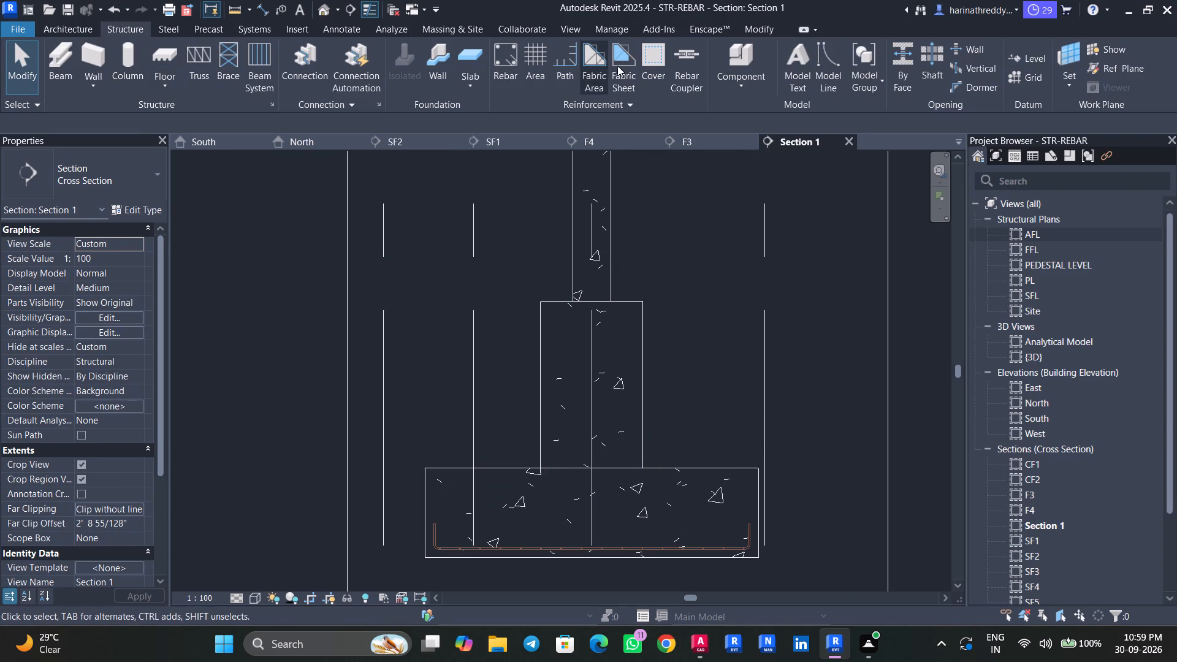
pyautogui.click(639, 61)
pyautogui.click(541, 365)
pyautogui.click(281, 121)
pyautogui.scroll(2, 285, 194)
pyautogui.scroll(-1, 287, 194)
pyautogui.scroll(9, 287, 195)
pyautogui.scroll(-1, 289, 196)
pyautogui.scroll(2, 289, 196)
pyautogui.click(294, 164)
pyautogui.press('Escape')
pyautogui.press('Escape')
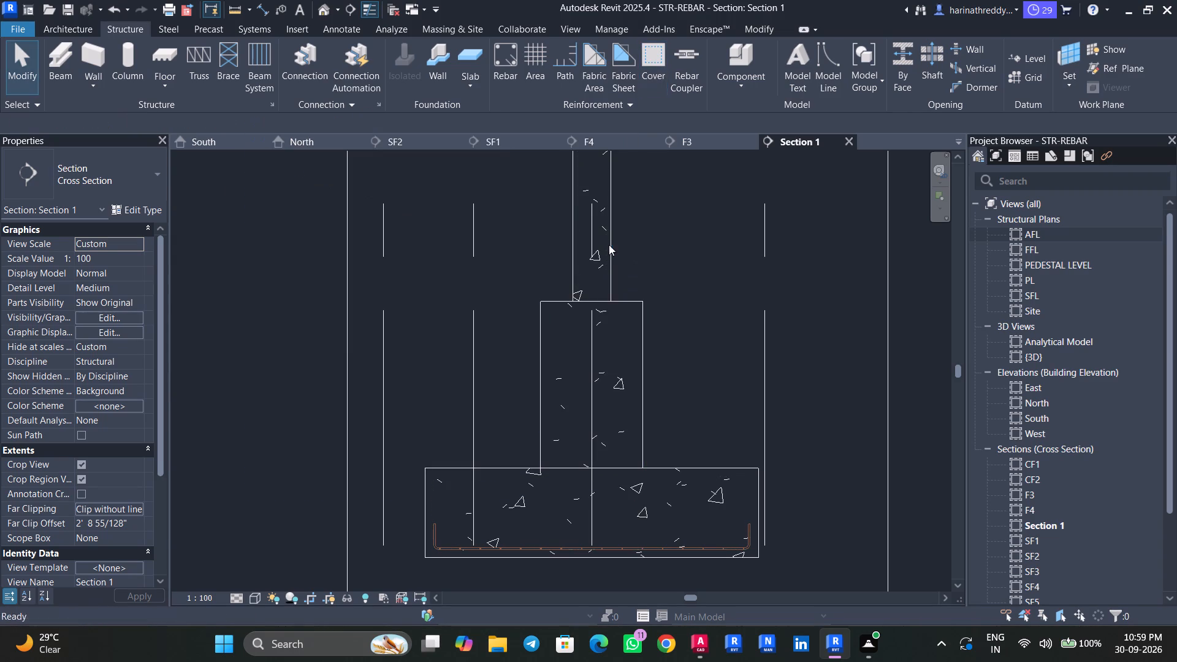
# Set the rebar cover of the C5 column segment directly above the pedestal to COLUMN <40 mm>.
pyautogui.click(606, 243)
pyautogui.moveTo(653, 258); pyautogui.dragTo(637, 367, button='middle')
pyautogui.press('Escape')
pyautogui.click(110, 31)
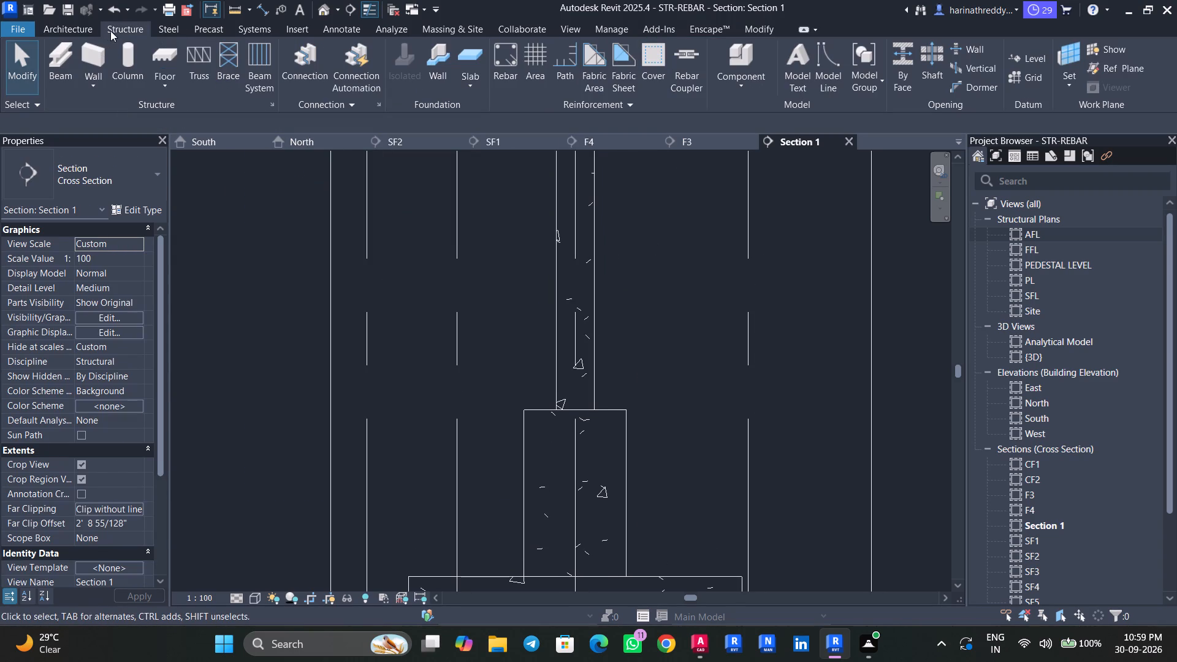
pyautogui.click(650, 78)
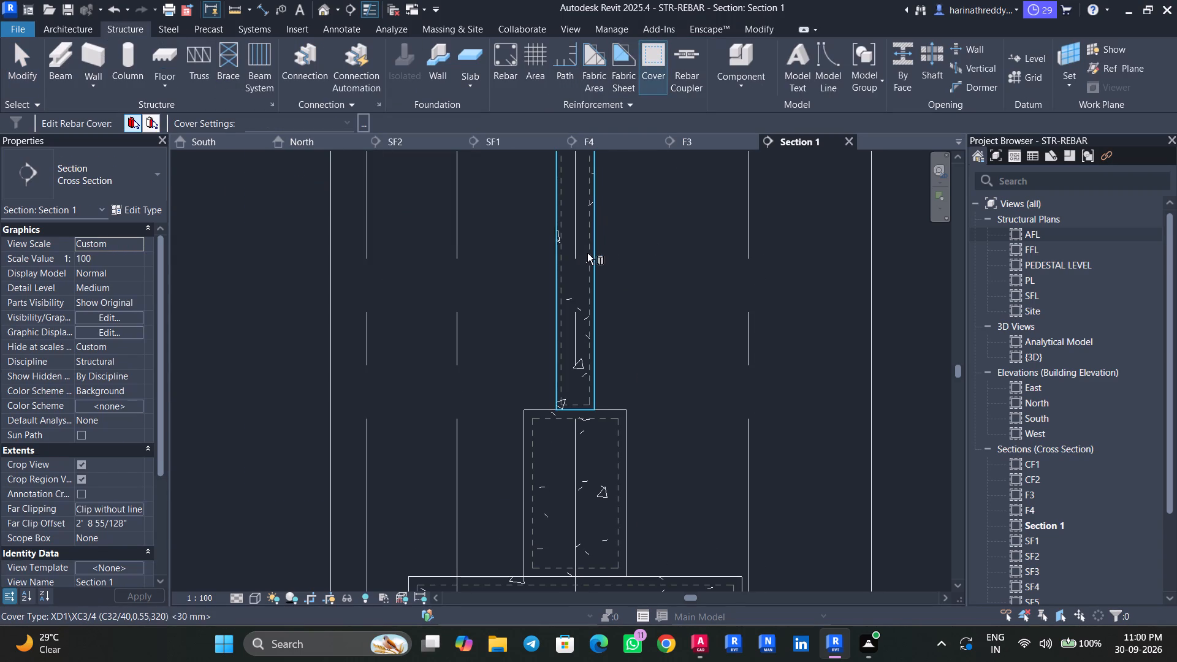
pyautogui.click(588, 253)
pyautogui.click(275, 117)
pyautogui.scroll(9, 281, 191)
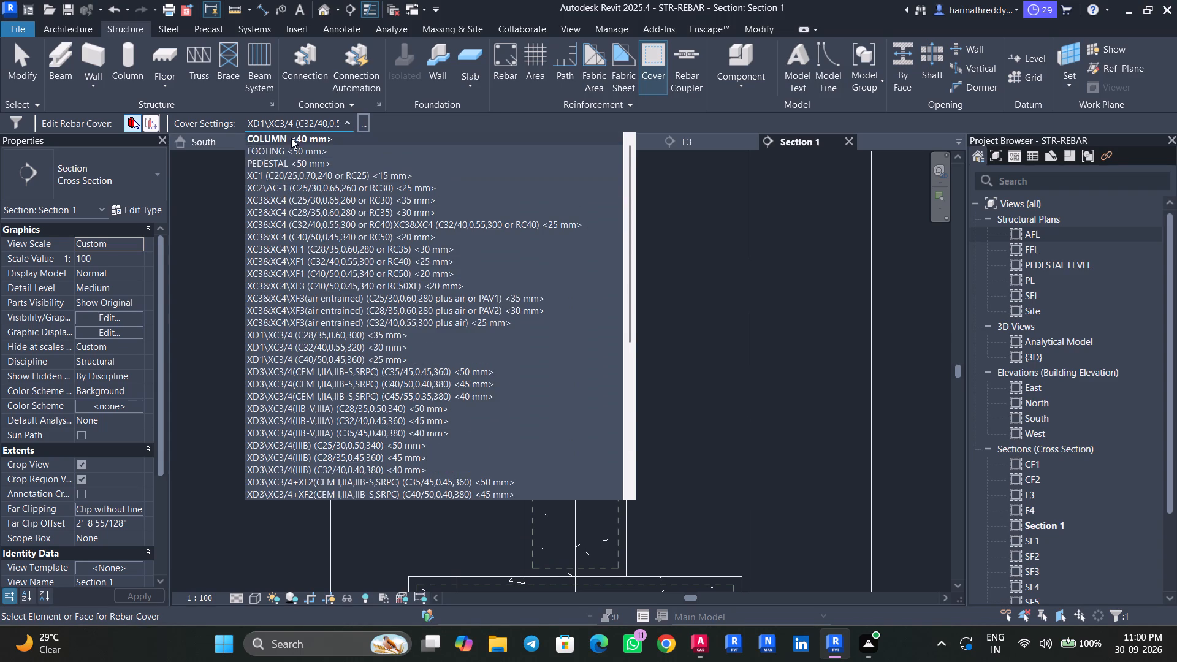
pyautogui.click(291, 138)
pyautogui.press('Escape')
pyautogui.press('Escape')
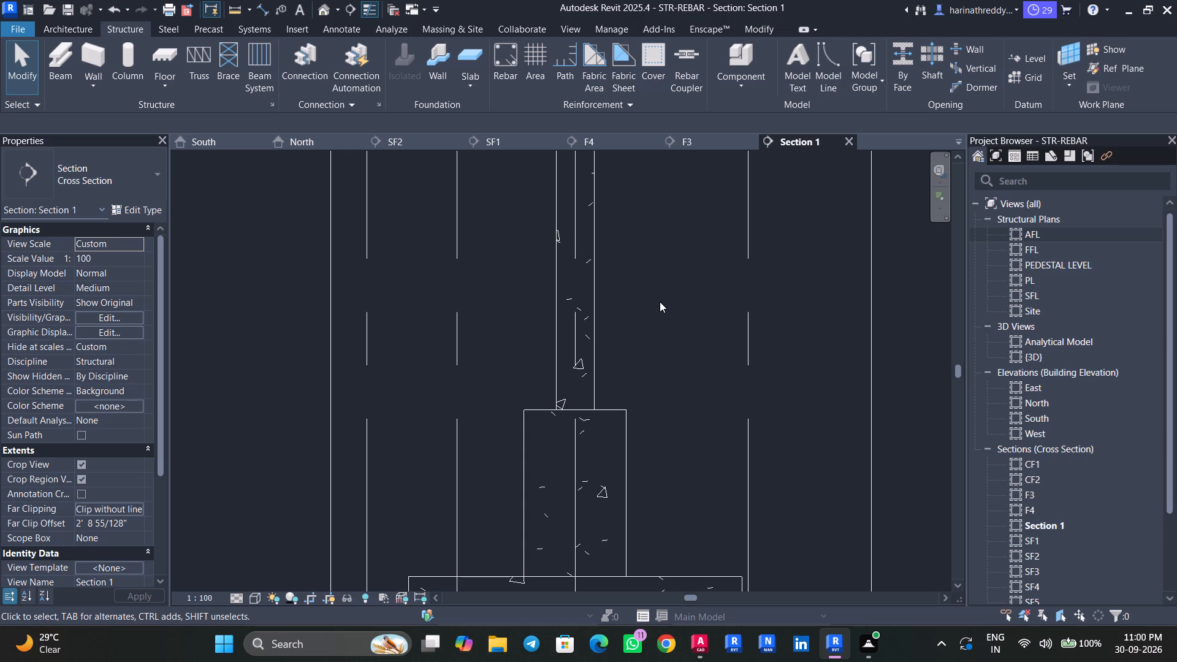
# Start a rebar sketch hosted in the pedestal above the F2 footing, with bar type H8.
pyautogui.scroll(-1, 809, 365)
pyautogui.moveTo(792, 338); pyautogui.dragTo(713, 210, button='middle')
pyautogui.click(600, 424)
pyautogui.moveTo(640, 311); pyautogui.dragTo(654, 378, button='middle')
pyautogui.press('Escape')
pyautogui.click(579, 381)
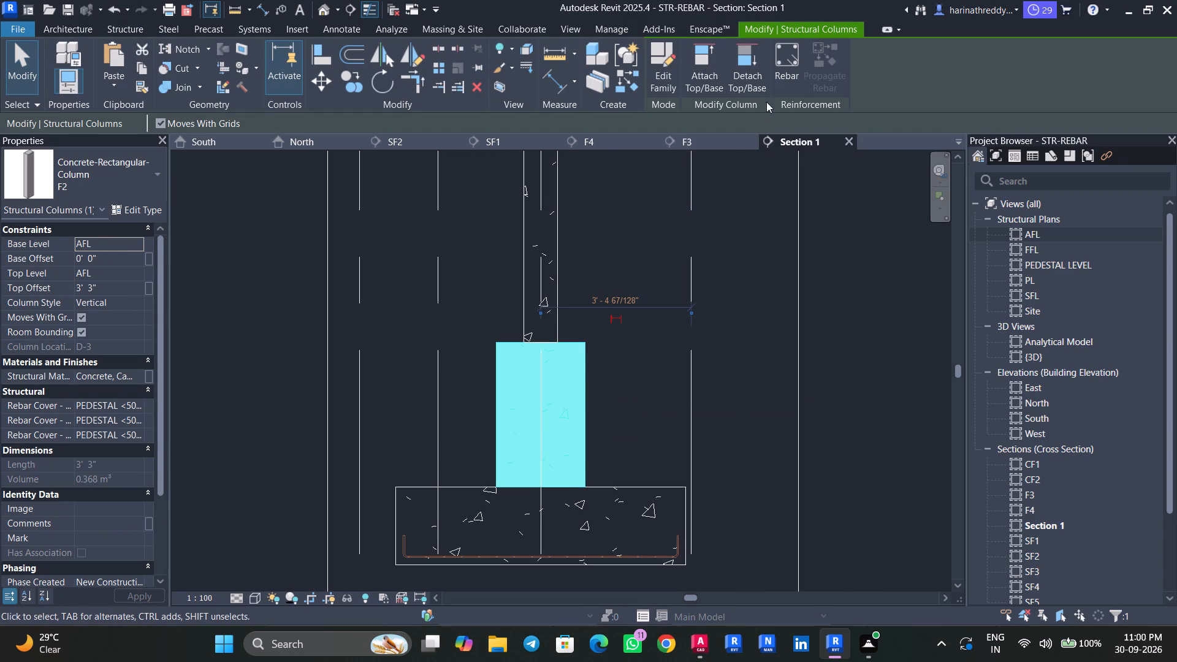
pyautogui.click(789, 74)
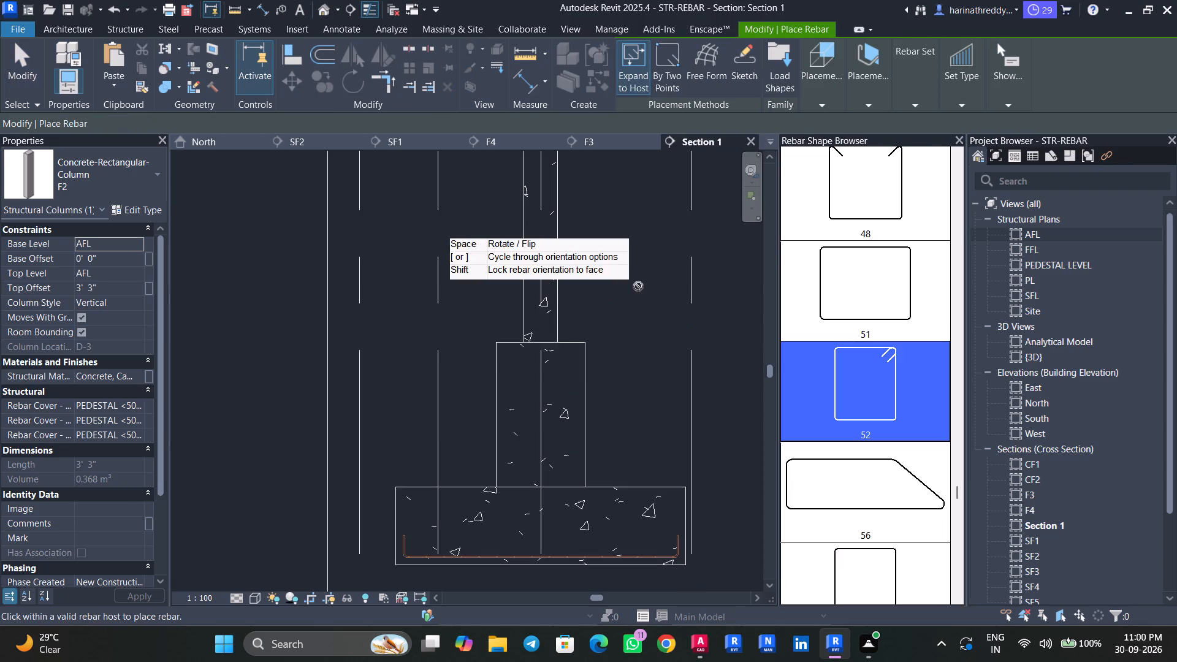
pyautogui.scroll(8, 865, 238)
pyautogui.scroll(-1, 866, 237)
pyautogui.scroll(9, 868, 237)
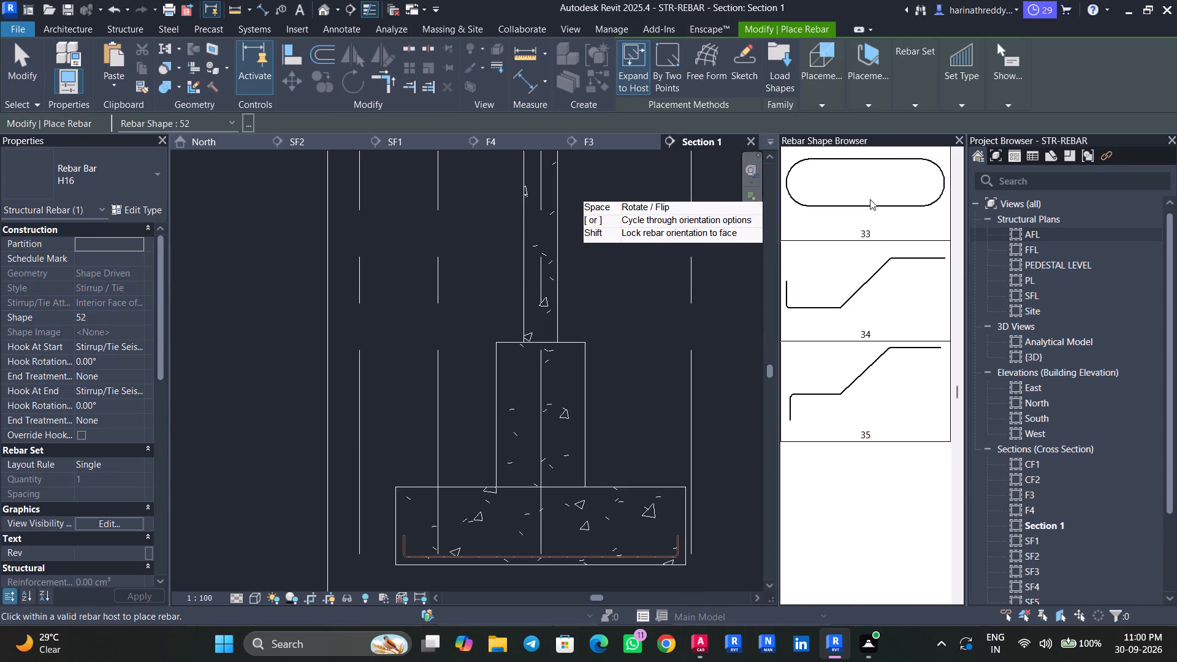
pyautogui.scroll(20, 869, 206)
pyautogui.scroll(20, 869, 206)
pyautogui.scroll(1, 869, 206)
pyautogui.click(878, 176)
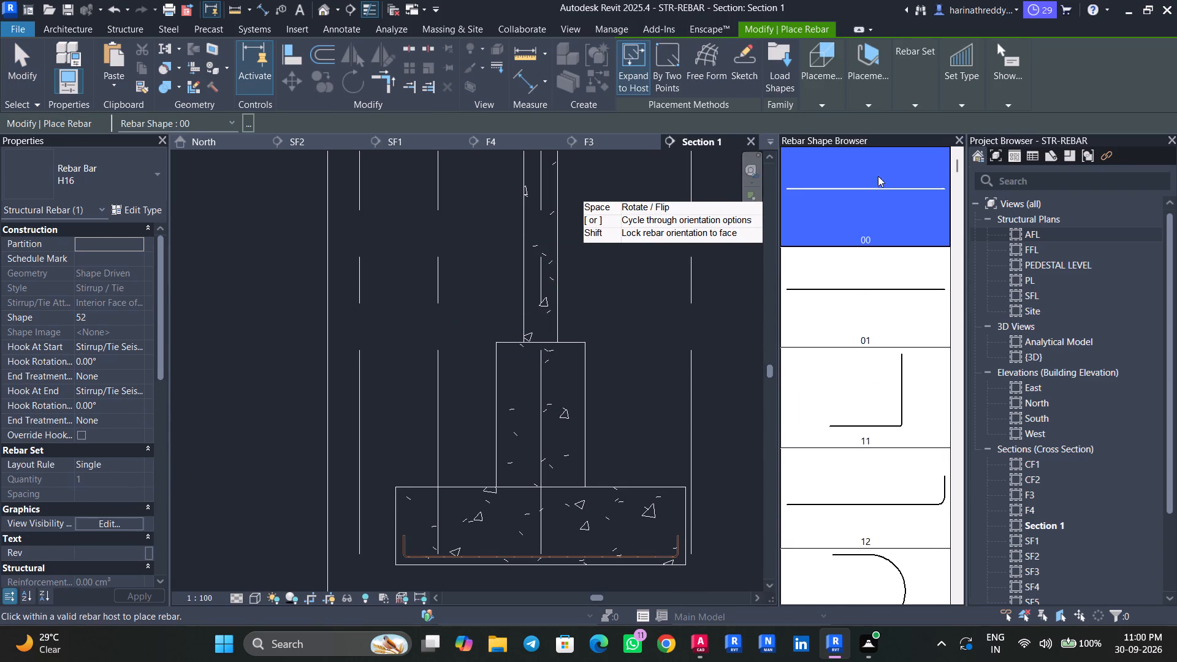
pyautogui.click(646, 95)
pyautogui.click(747, 134)
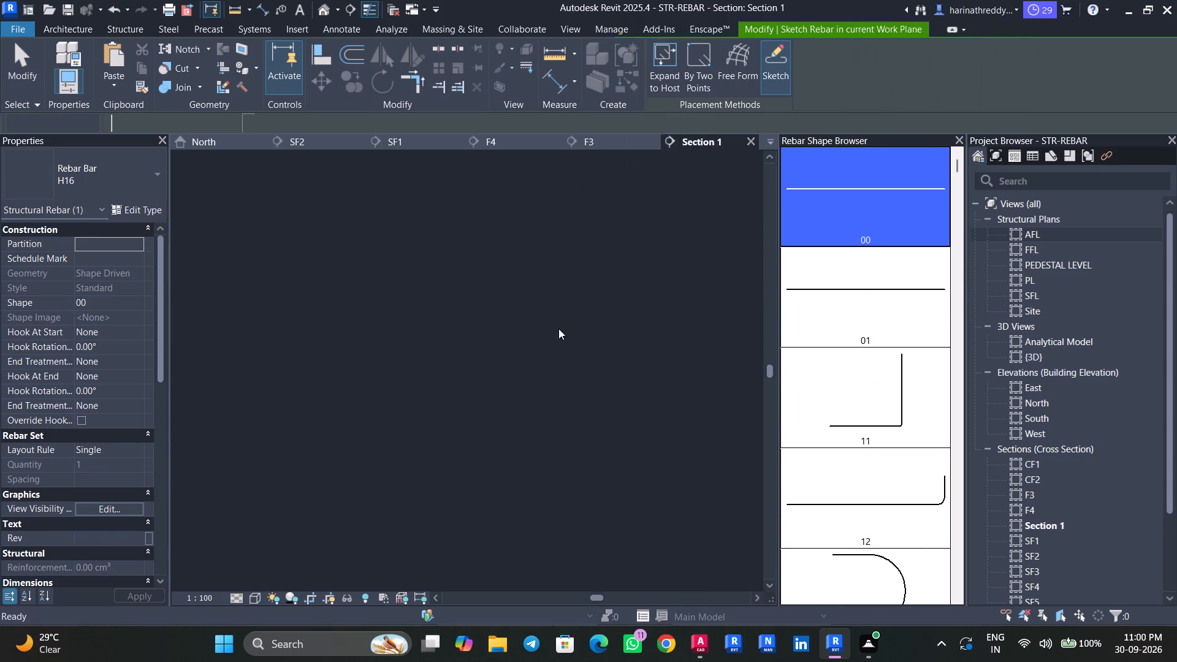
pyautogui.click(126, 167)
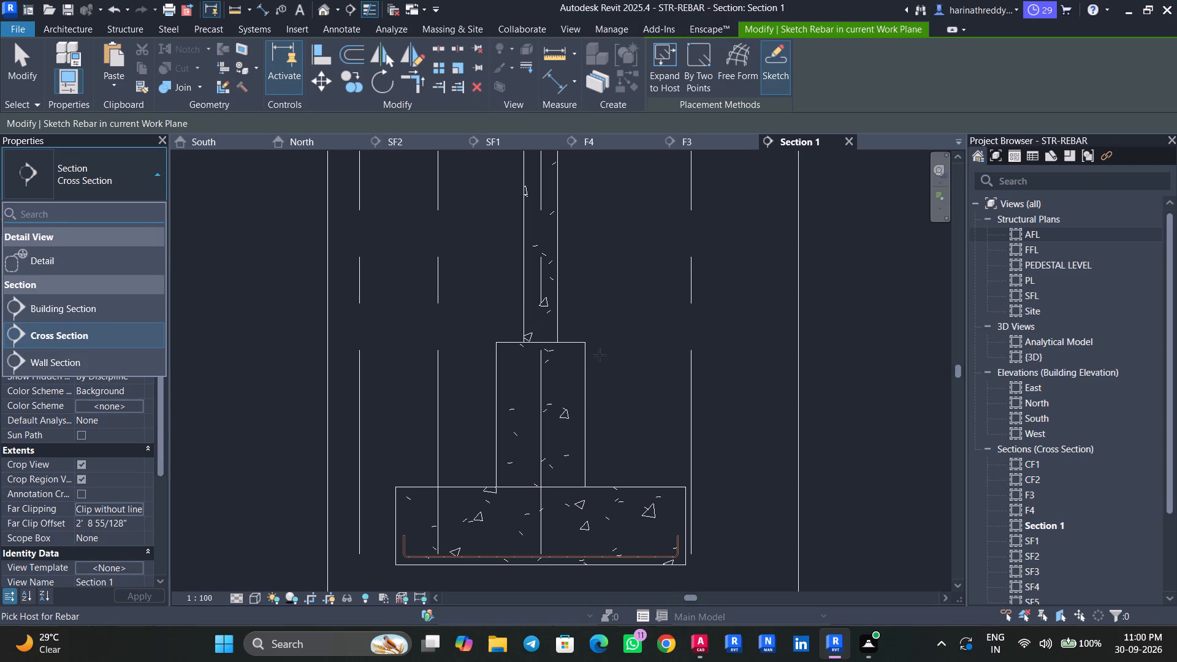
pyautogui.click(581, 358)
pyautogui.click(118, 167)
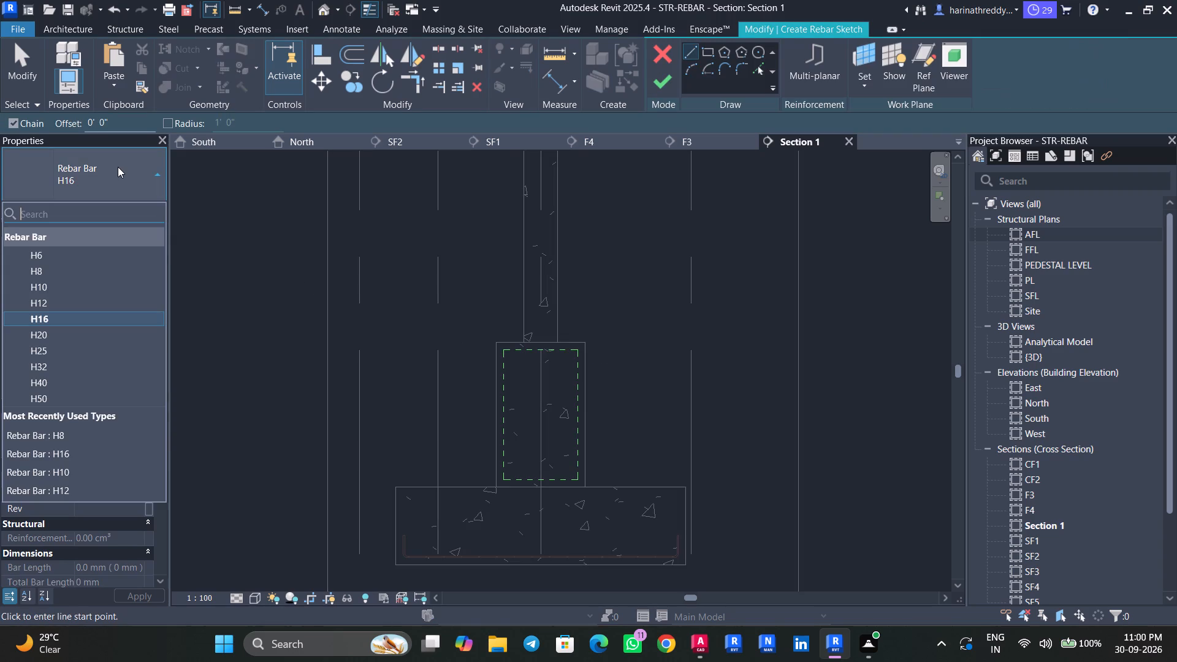
pyautogui.scroll(2, 55, 289)
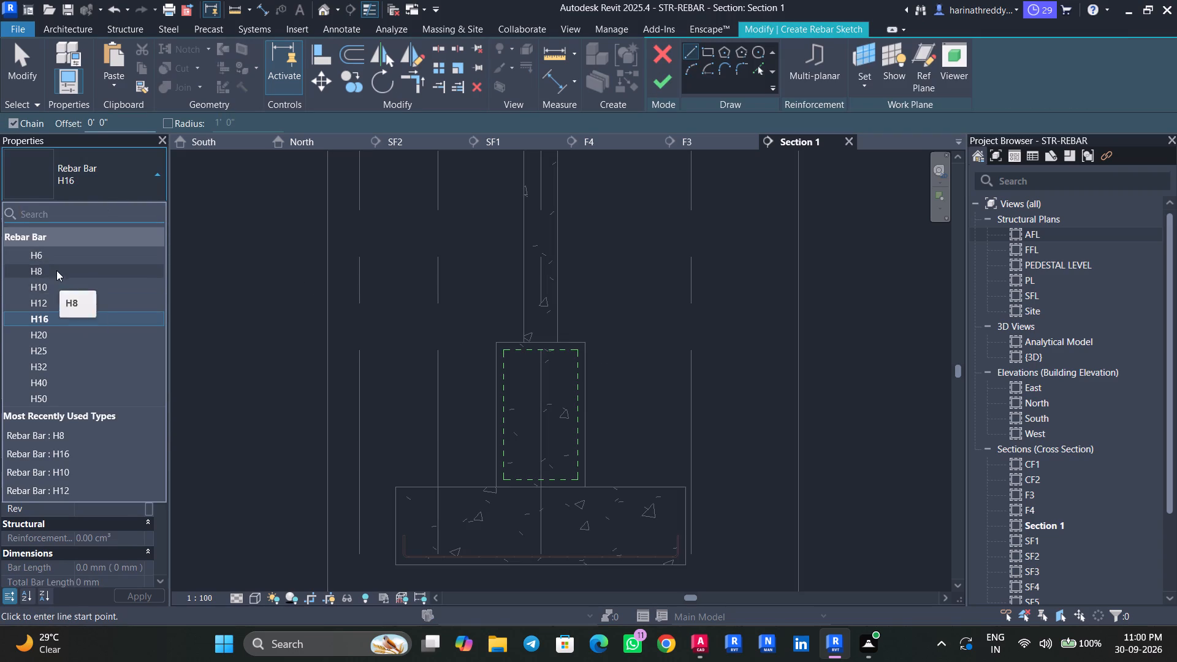
pyautogui.click(56, 270)
# Switch to AutoCAD and check the C5 column's vertical steel and stirrup details in the column schedule.
pyautogui.click(693, 641)
pyautogui.scroll(-2, 344, 413)
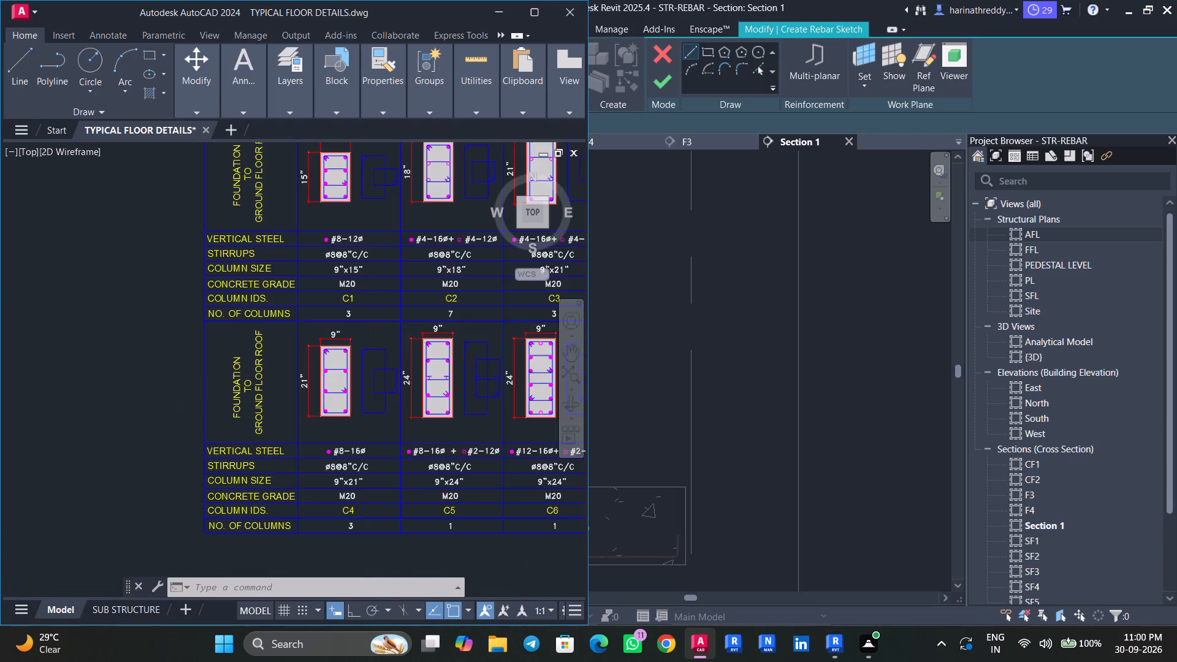
pyautogui.scroll(3, 343, 409)
pyautogui.moveTo(410, 431); pyautogui.dragTo(182, 360, button='middle')
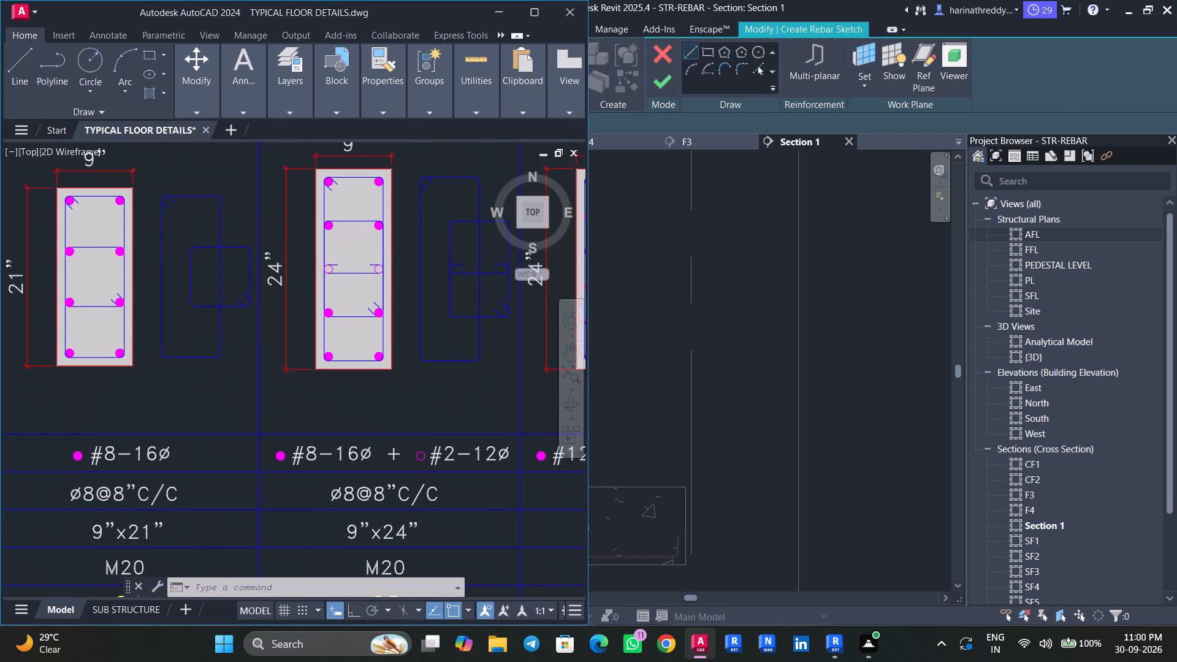
# Examine the isolated footing section and check the pedestal reinforcement in the footing schedule.
pyautogui.scroll(-1, 182, 360)
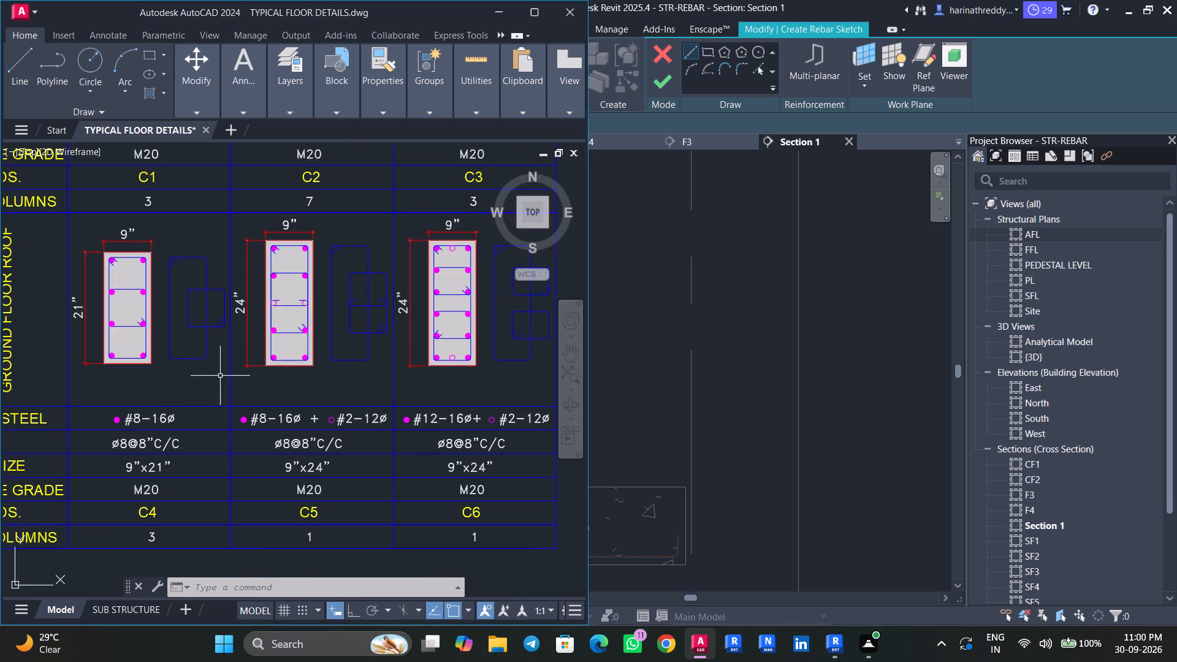
pyautogui.moveTo(221, 376); pyautogui.dragTo(327, 433, button='middle')
pyautogui.scroll(-3, 327, 433)
pyautogui.moveTo(276, 441); pyautogui.dragTo(477, 424, button='middle')
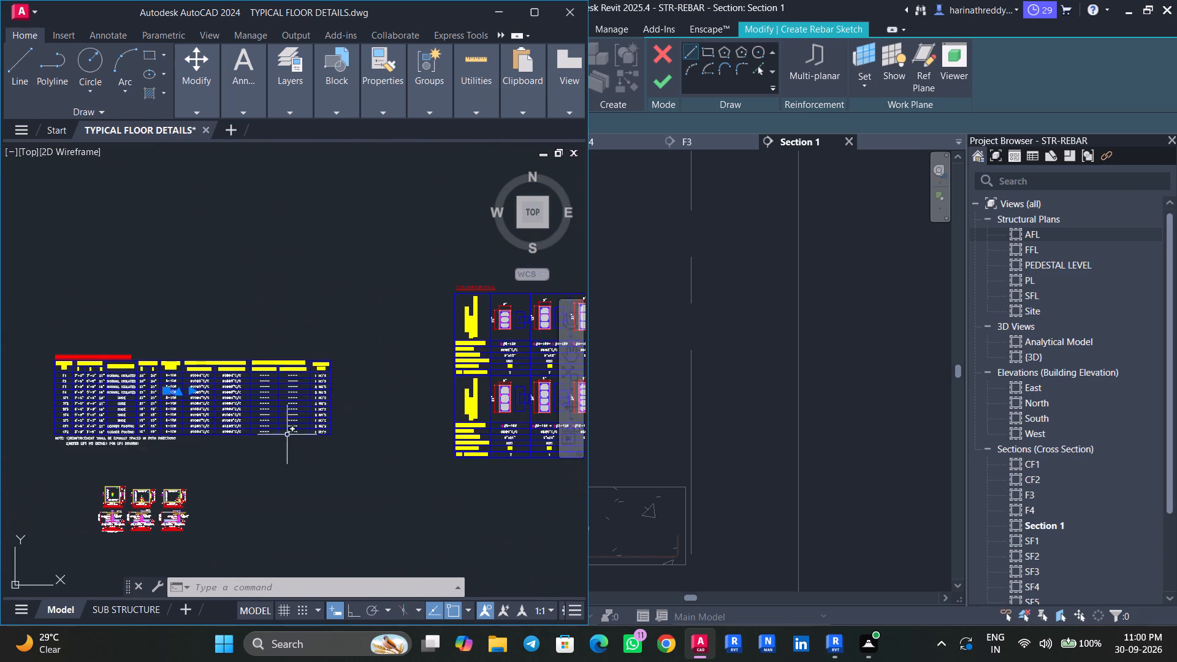
pyautogui.moveTo(287, 435); pyautogui.dragTo(420, 349, button='middle')
pyautogui.scroll(2, 316, 435)
pyautogui.moveTo(234, 449); pyautogui.dragTo(427, 435, button='middle')
pyautogui.scroll(6, 348, 424)
pyautogui.moveTo(339, 398); pyautogui.dragTo(302, 424, button='middle')
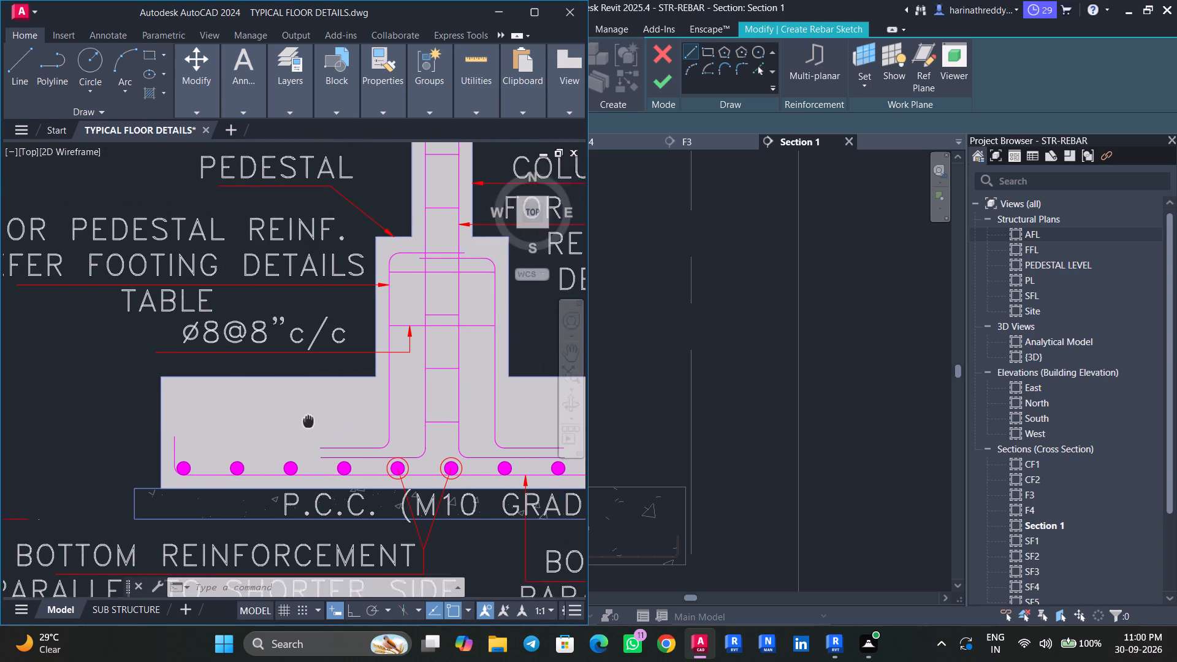
pyautogui.moveTo(302, 424); pyautogui.dragTo(297, 427, button='middle')
pyautogui.scroll(-3, 295, 428)
pyautogui.moveTo(335, 303); pyautogui.dragTo(264, 517, button='middle')
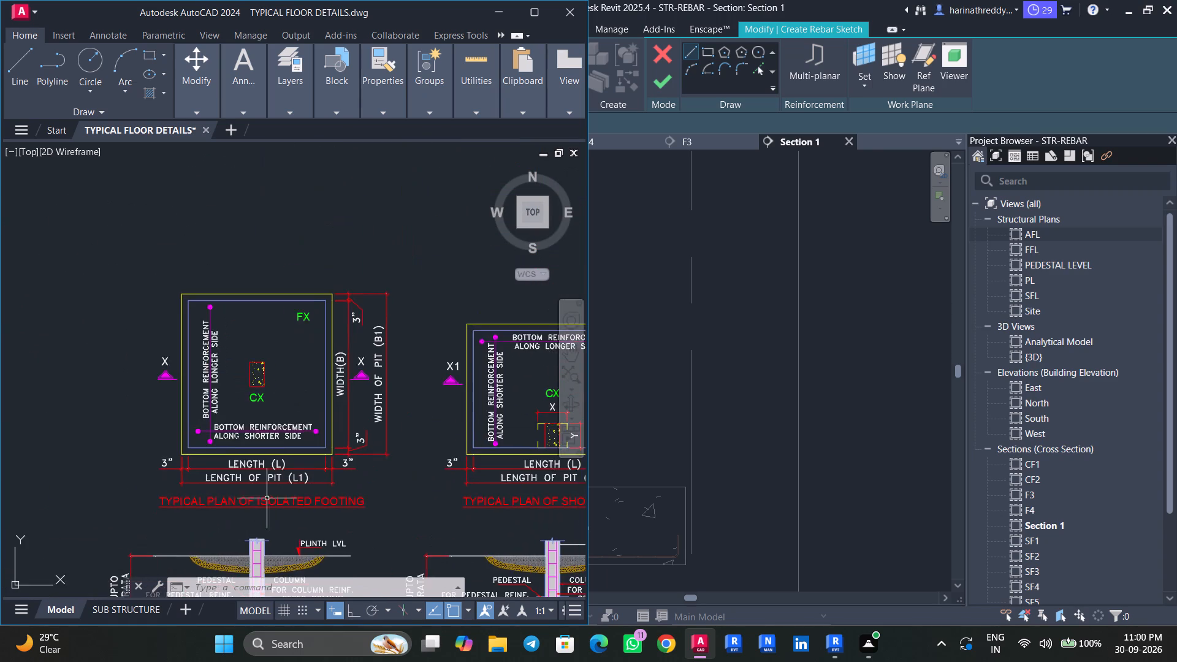
pyautogui.moveTo(366, 299); pyautogui.dragTo(294, 568, button='middle')
pyautogui.scroll(-5, 303, 278)
pyautogui.moveTo(310, 284); pyautogui.dragTo(305, 400, button='middle')
pyautogui.scroll(2, 337, 322)
pyautogui.scroll(-1, 337, 322)
pyautogui.scroll(2, 337, 322)
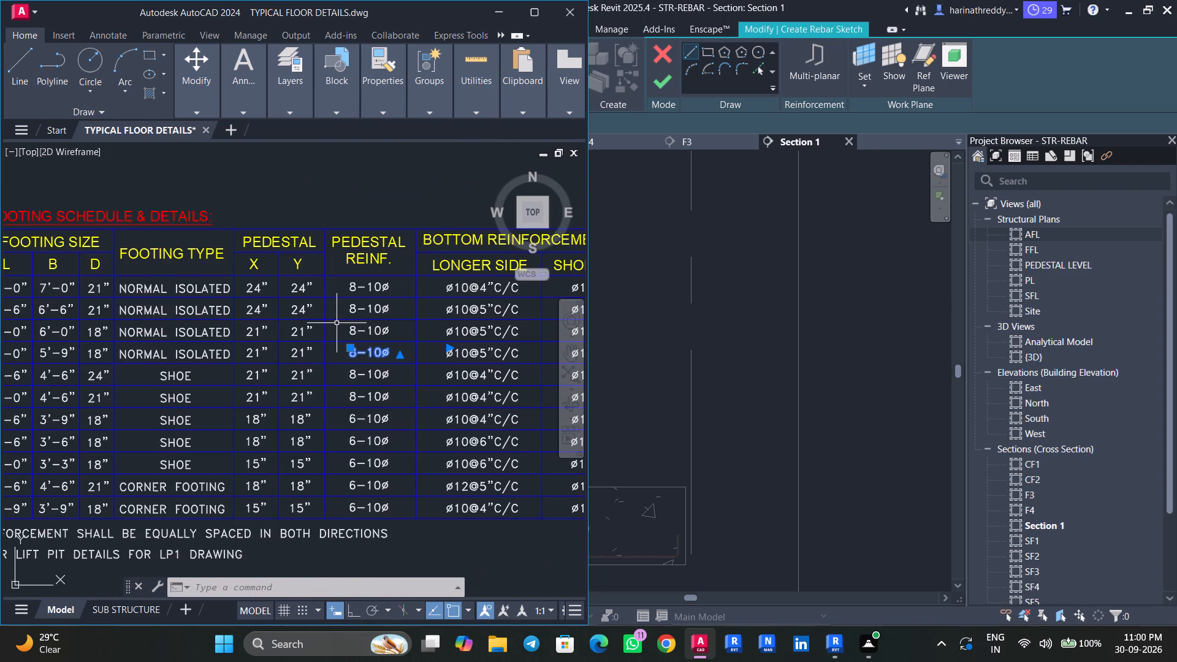
# Switch to Revit, change the bar type to H10, and sketch the pedestal bar's top leg and vertical down to just above the footing mesh.
pyautogui.click(506, 17)
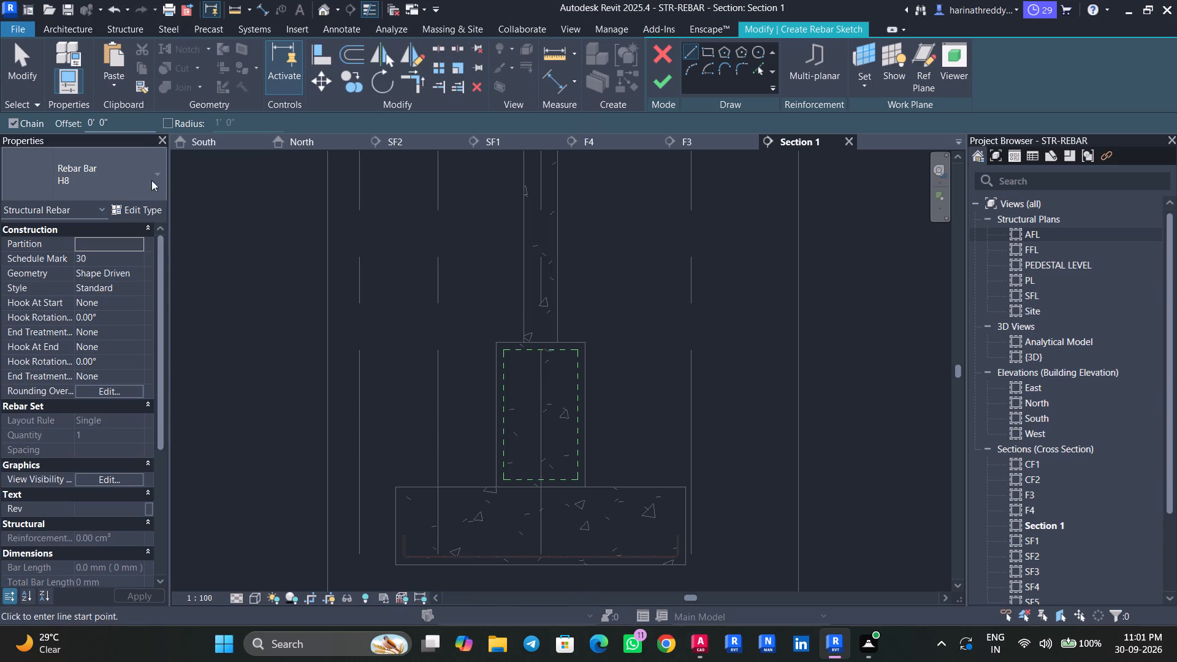
pyautogui.click(120, 176)
pyautogui.click(54, 289)
pyautogui.scroll(3, 562, 346)
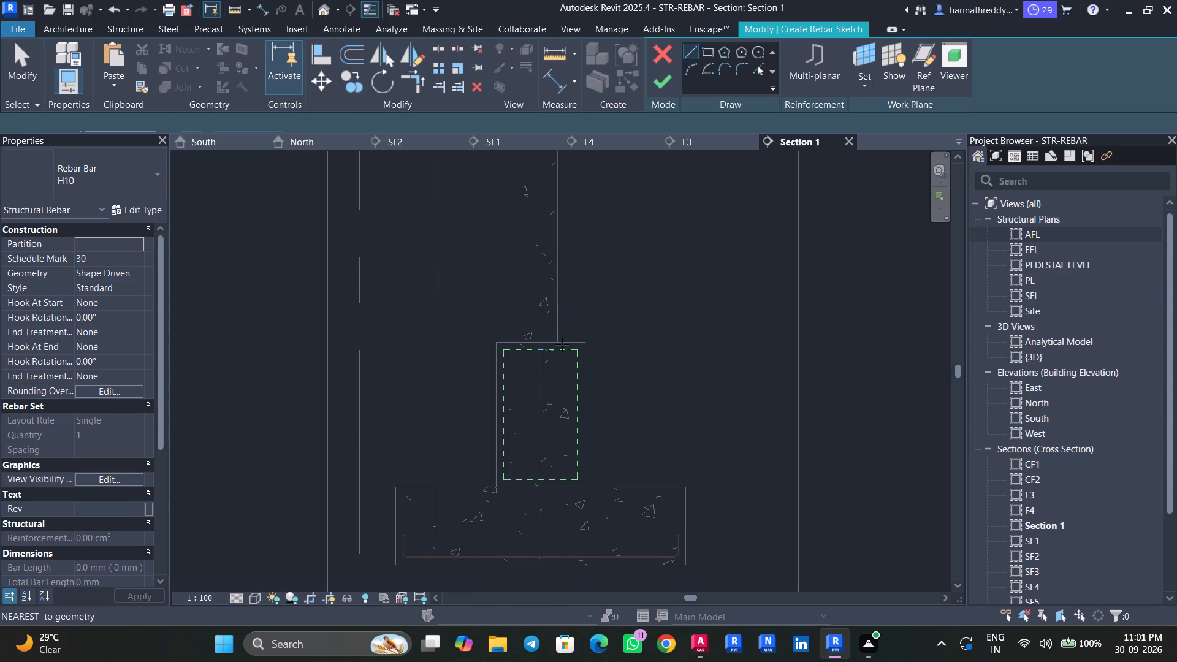
pyautogui.scroll(4, 562, 344)
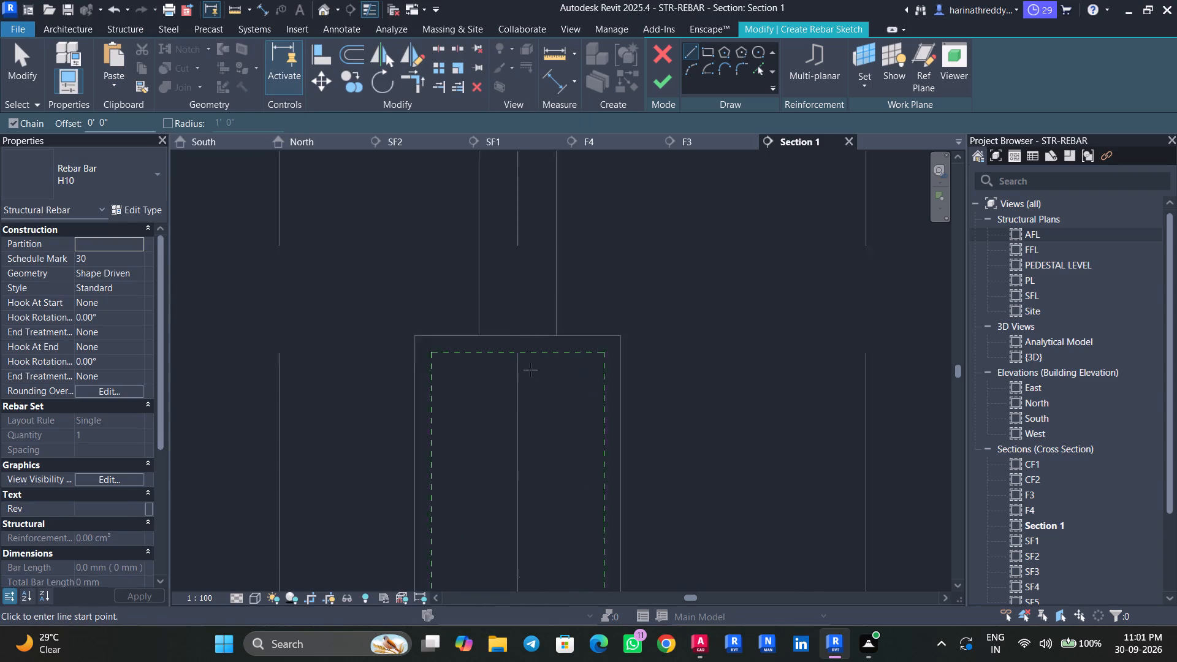
pyautogui.scroll(2, 530, 370)
pyautogui.moveTo(535, 381); pyautogui.dragTo(582, 352, button='middle')
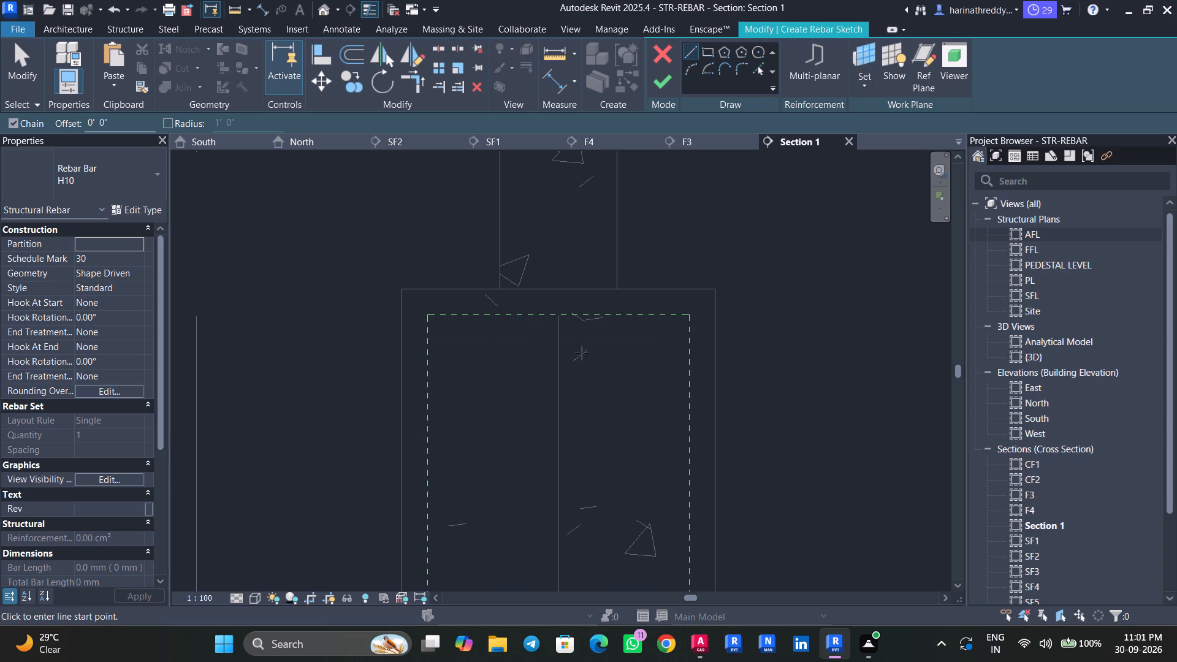
pyautogui.scroll(2, 582, 353)
pyautogui.click(646, 315)
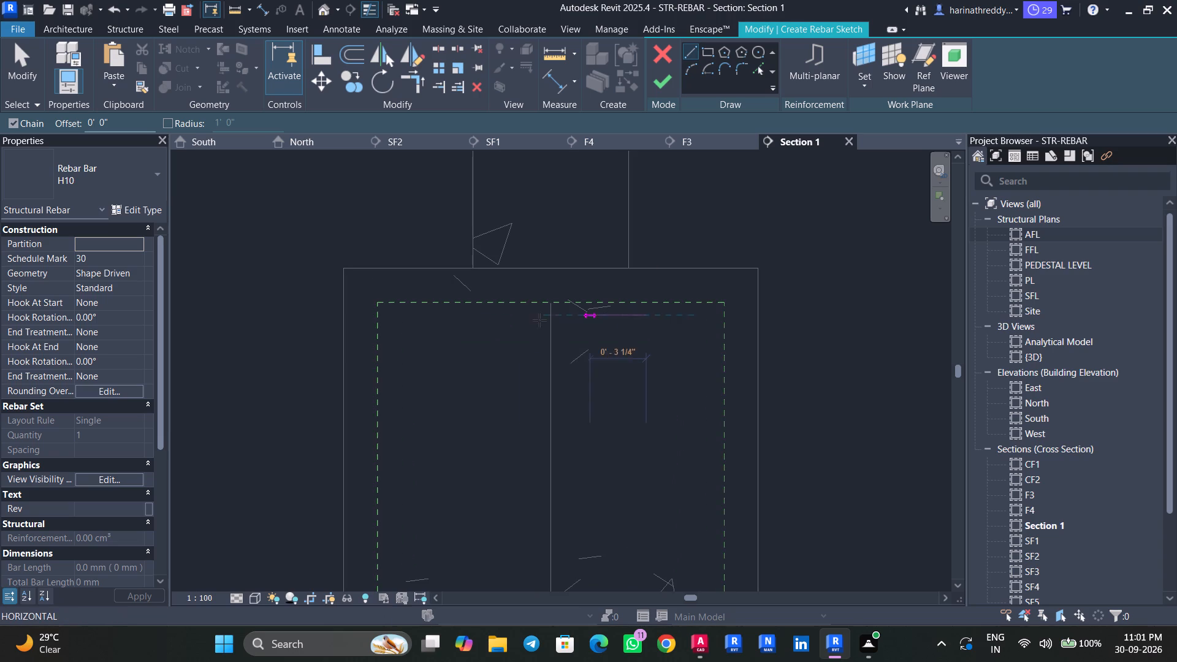
pyautogui.click(404, 316)
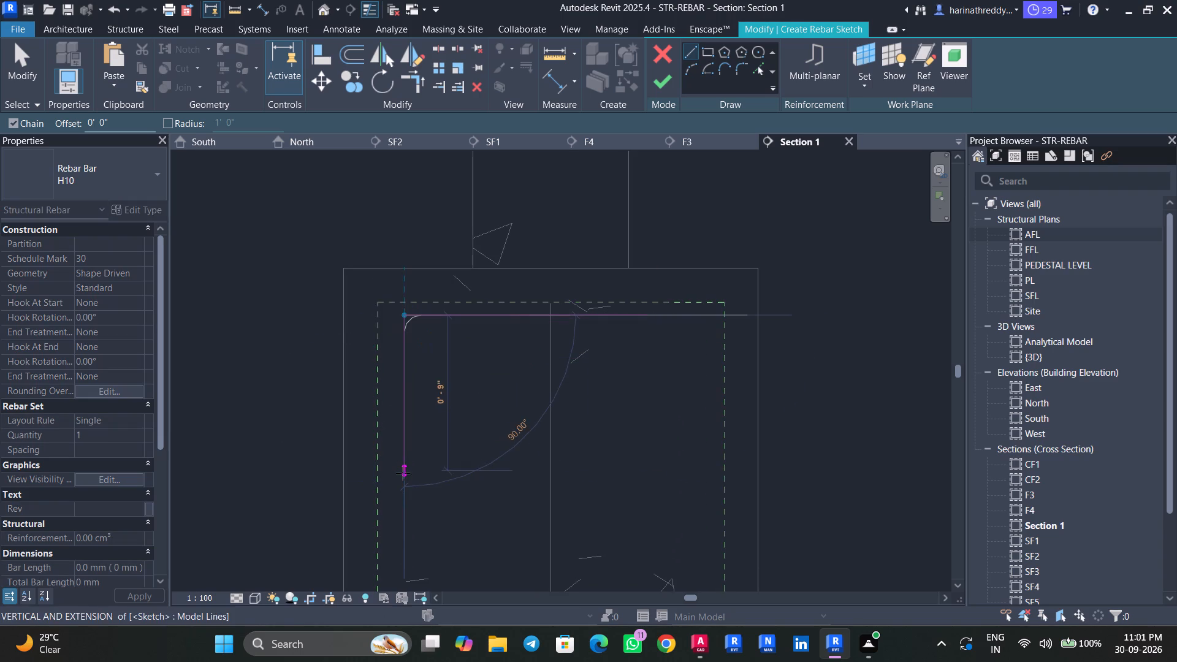
pyautogui.moveTo(402, 475); pyautogui.dragTo(416, 298, button='middle')
pyautogui.moveTo(427, 478); pyautogui.dragTo(433, 313, button='middle')
pyautogui.moveTo(445, 447); pyautogui.dragTo(444, 260, button='middle')
pyautogui.moveTo(436, 452); pyautogui.dragTo(443, 244, button='middle')
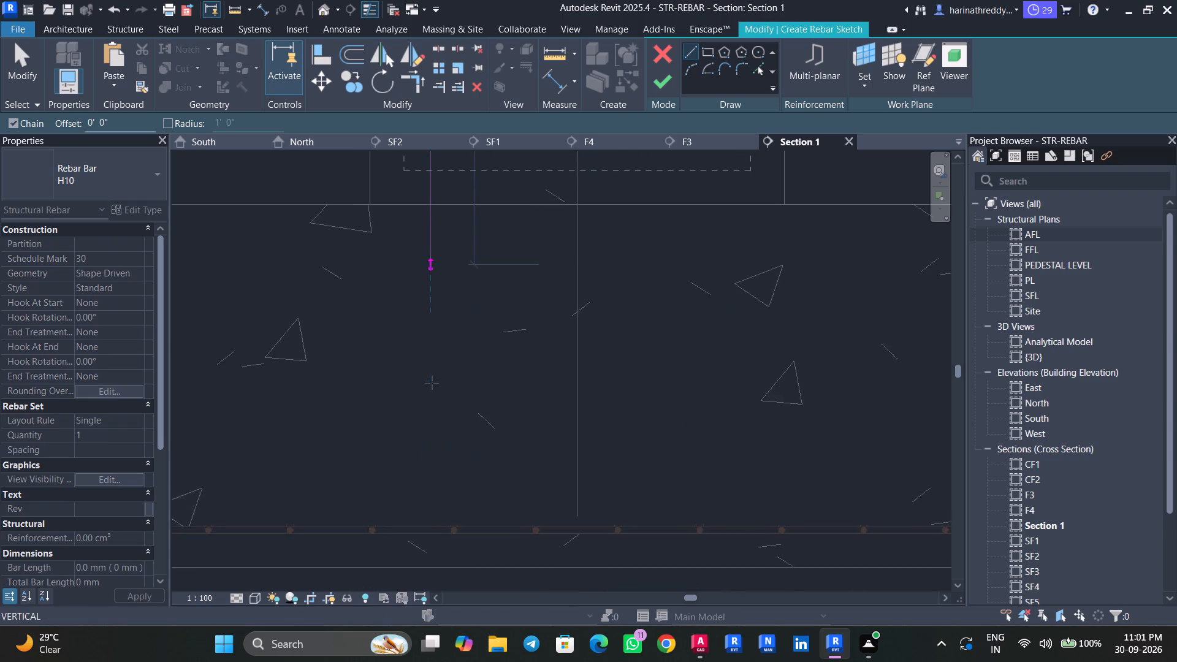
pyautogui.scroll(1, 427, 414)
pyautogui.moveTo(427, 414); pyautogui.dragTo(454, 324, button='middle')
pyautogui.click(445, 429)
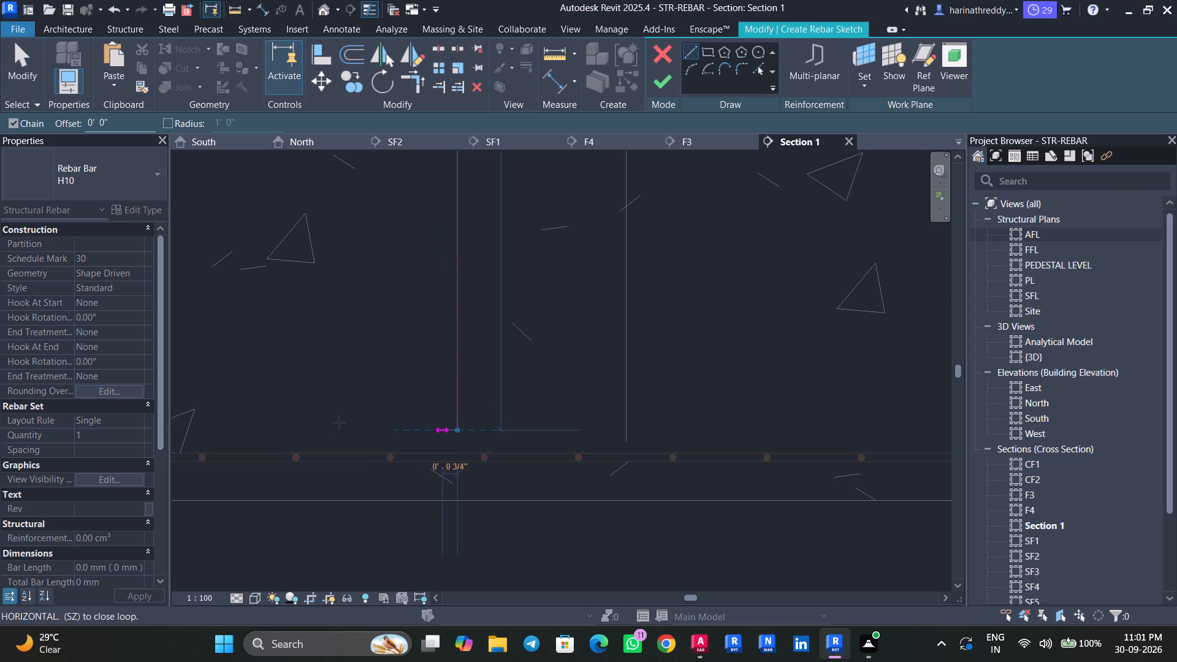
# Draw a 1' bottom leg outward from the lower end of the vertical and finish the rebar sketch.
pyautogui.scroll(-4, 263, 420)
pyautogui.moveTo(264, 419); pyautogui.dragTo(451, 433, button='middle')
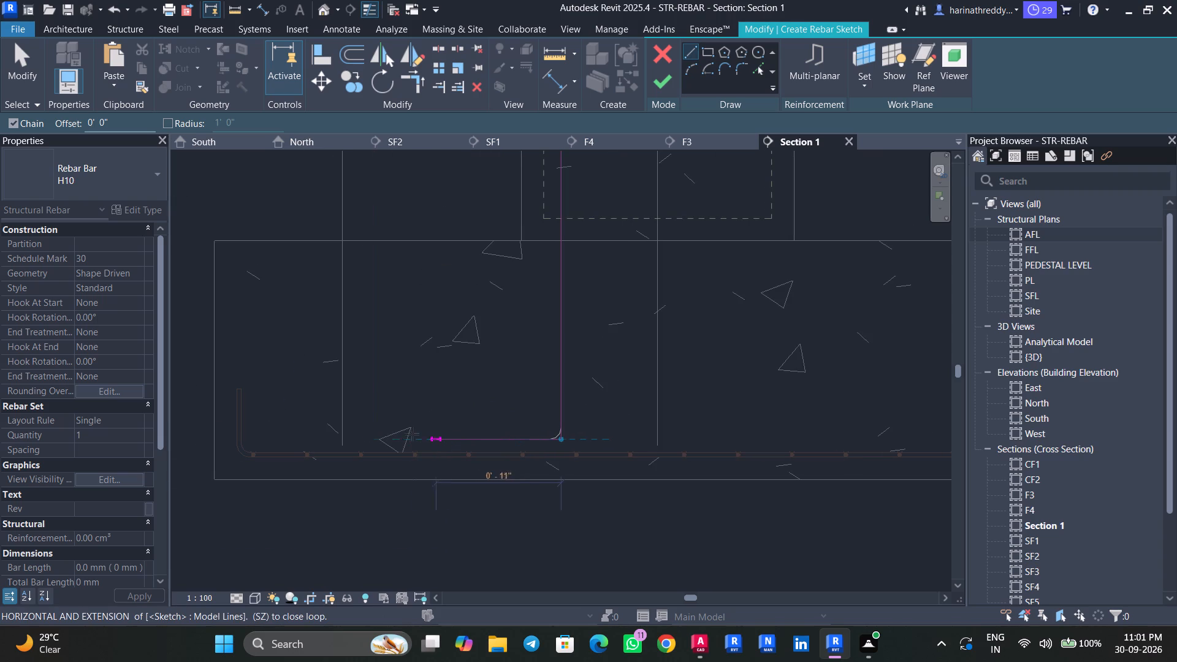
pyautogui.write("1'\\")
pyautogui.press('BackSpace')
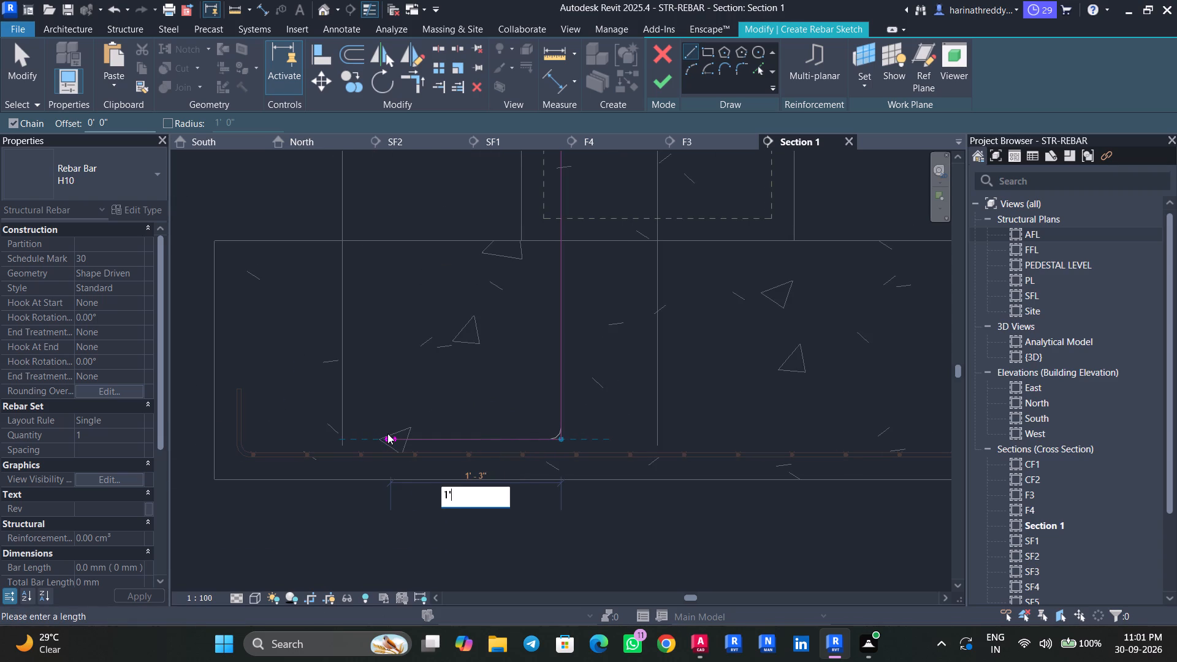
pyautogui.press('Return')
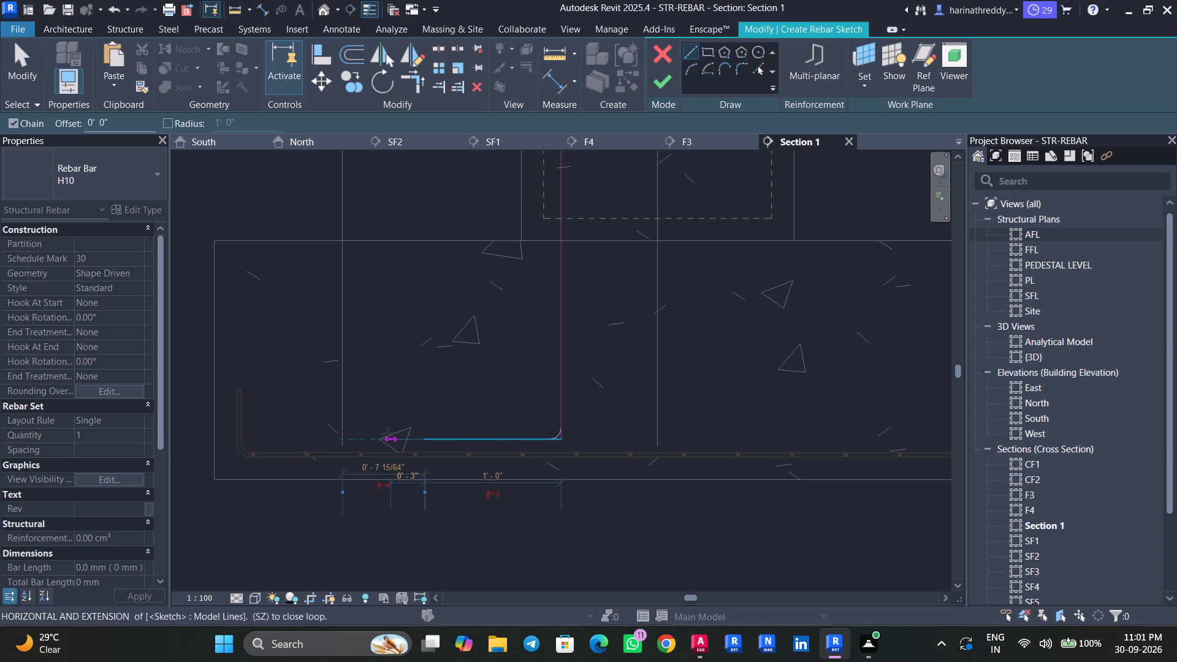
pyautogui.press('Escape')
pyautogui.press('Escape')
pyautogui.press('Escape')
pyautogui.scroll(-4, 448, 337)
pyautogui.moveTo(438, 357); pyautogui.dragTo(408, 468, button='middle')
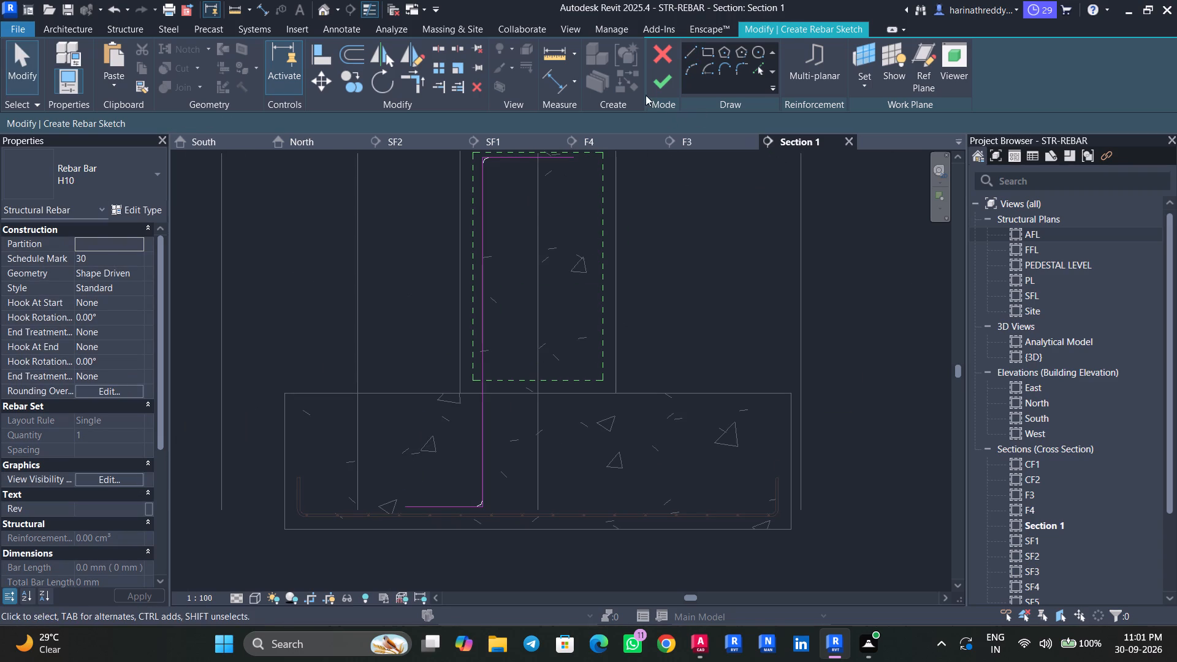
pyautogui.click(674, 73)
pyautogui.press('Escape')
pyautogui.press('Escape')
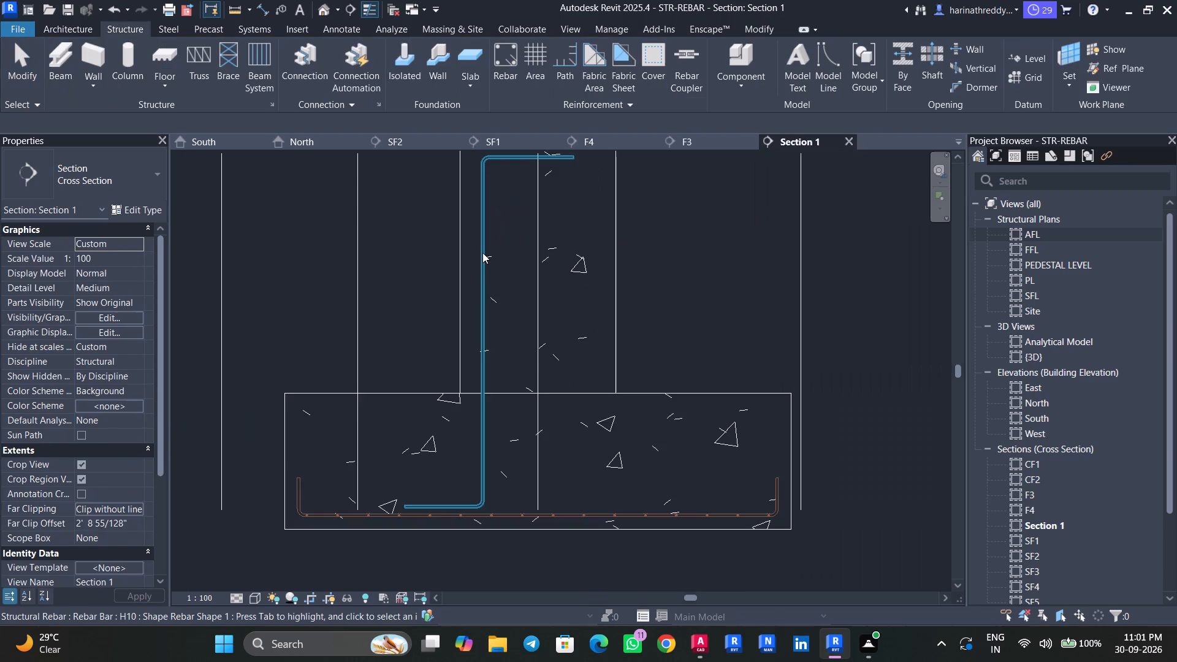
# Nudge the new H10 pedestal bar outward, closer to the pedestal's side cover line.
pyautogui.click(482, 253)
pyautogui.scroll(9, 479, 276)
pyautogui.press('Left')
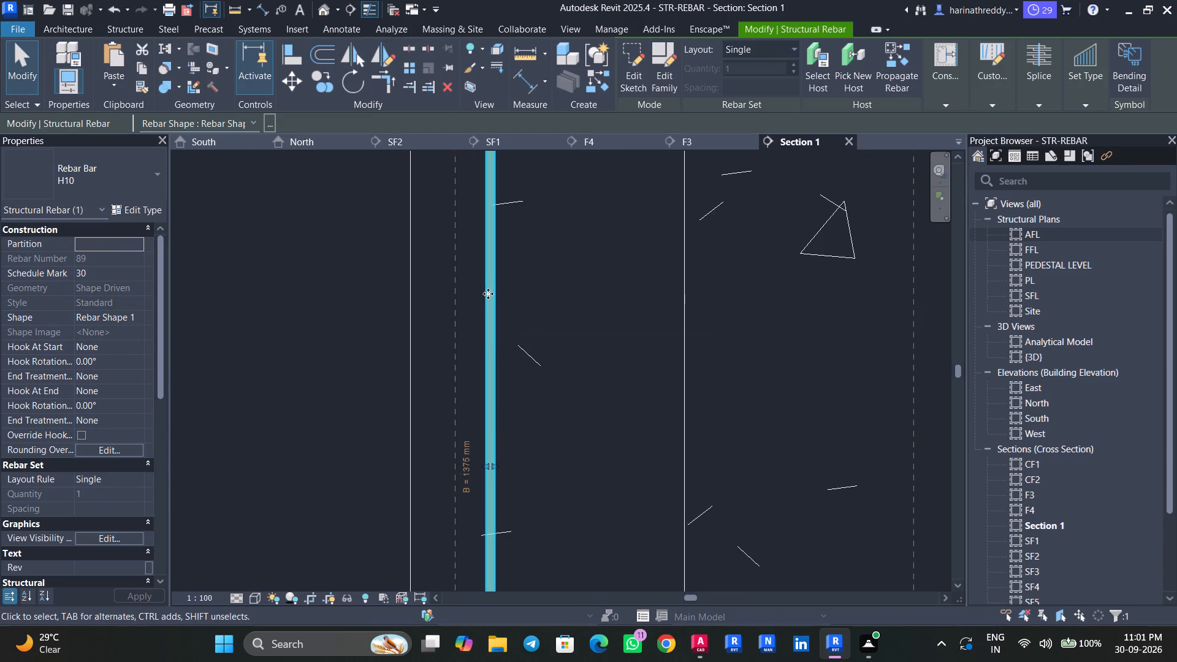
pyautogui.press('Left')
pyautogui.press('Left')
pyautogui.press('Left')
pyautogui.press('Left')
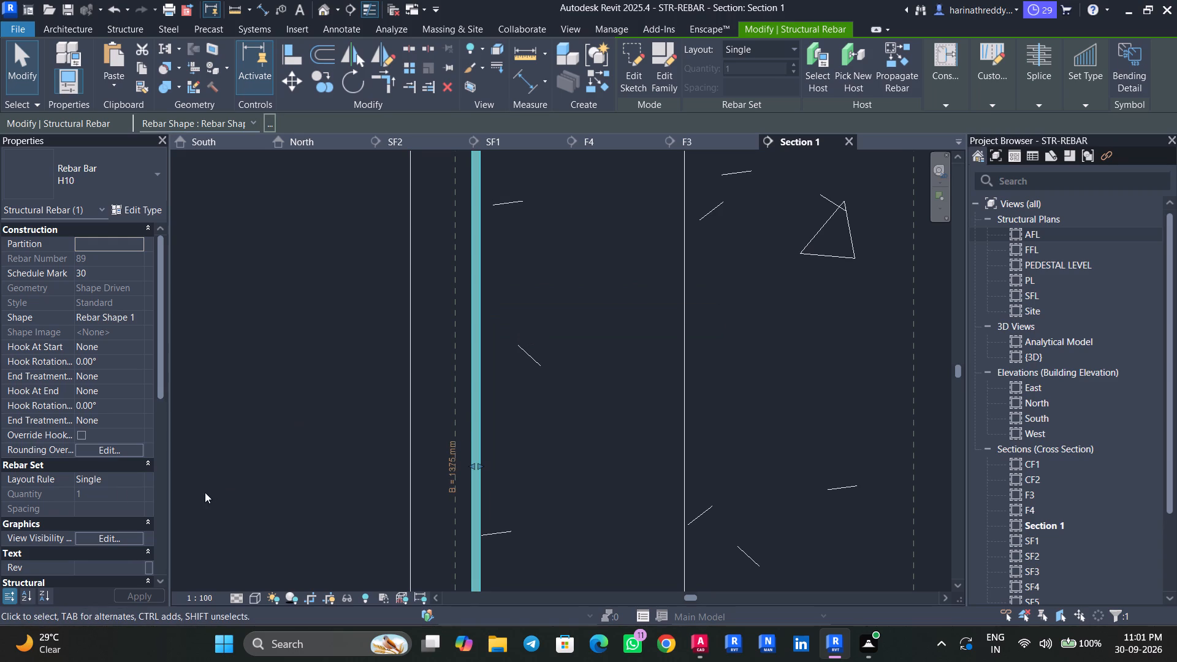
# Set the H10 pedestal bar's layout rule to Fixed Number with a quantity of 8.
pyautogui.click(135, 479)
pyautogui.click(115, 520)
pyautogui.click(141, 478)
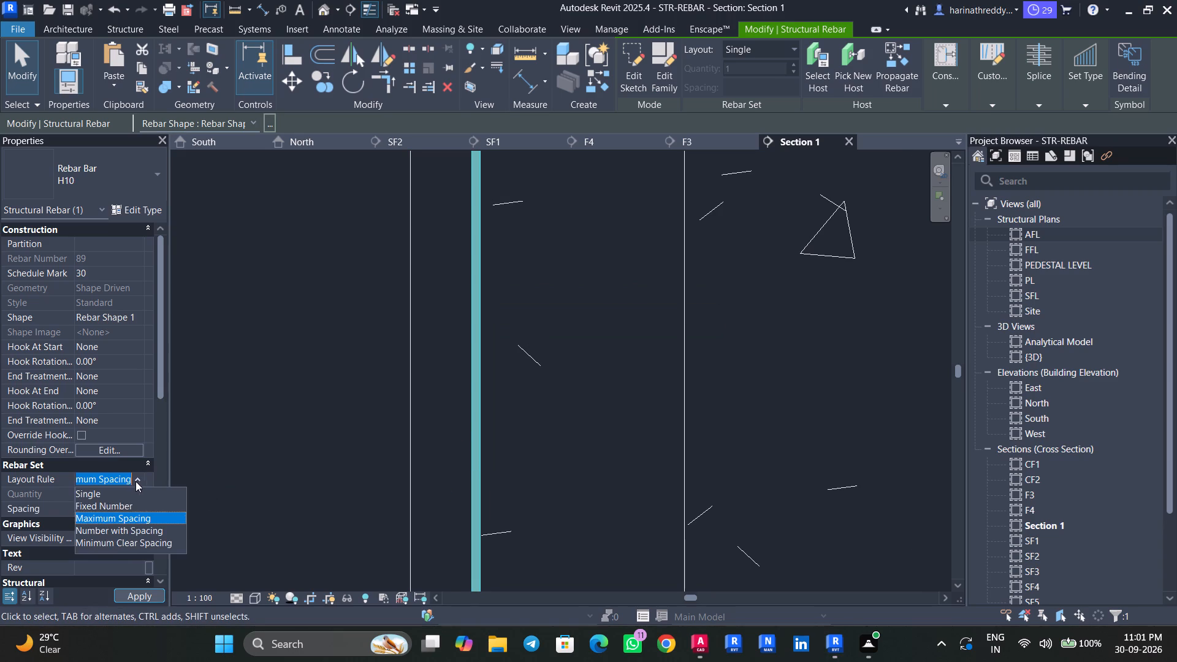
pyautogui.click(112, 500)
pyautogui.click(115, 496)
pyautogui.press('8')
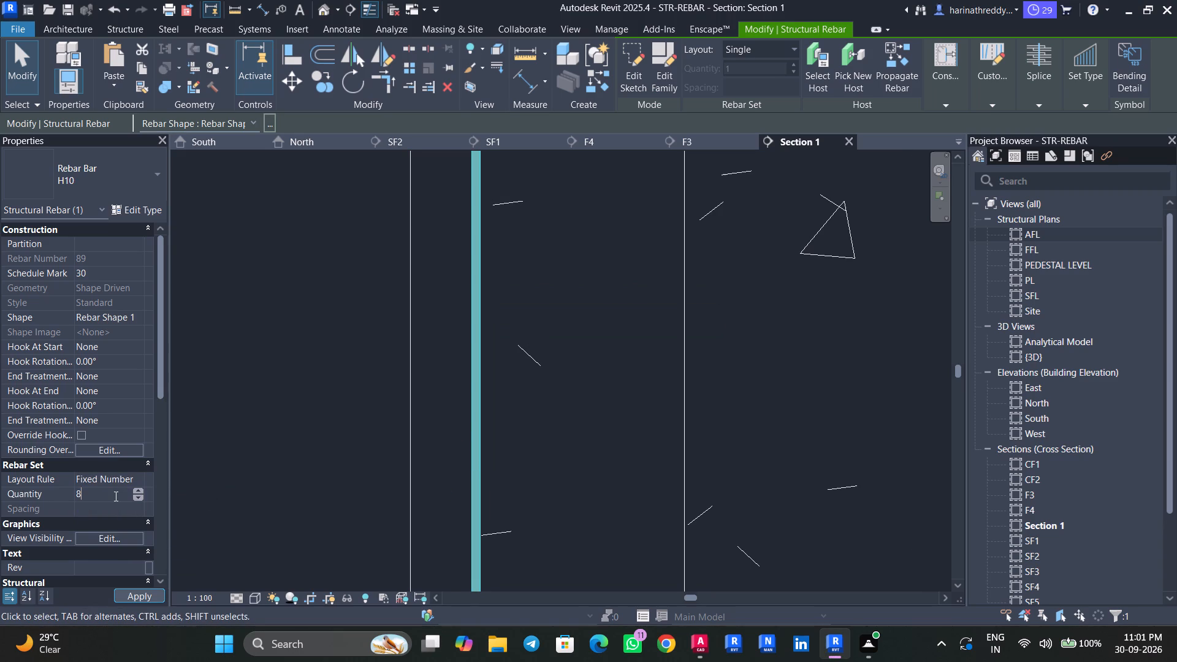
pyautogui.scroll(-9, 504, 412)
pyautogui.press('Escape')
pyautogui.press('Escape')
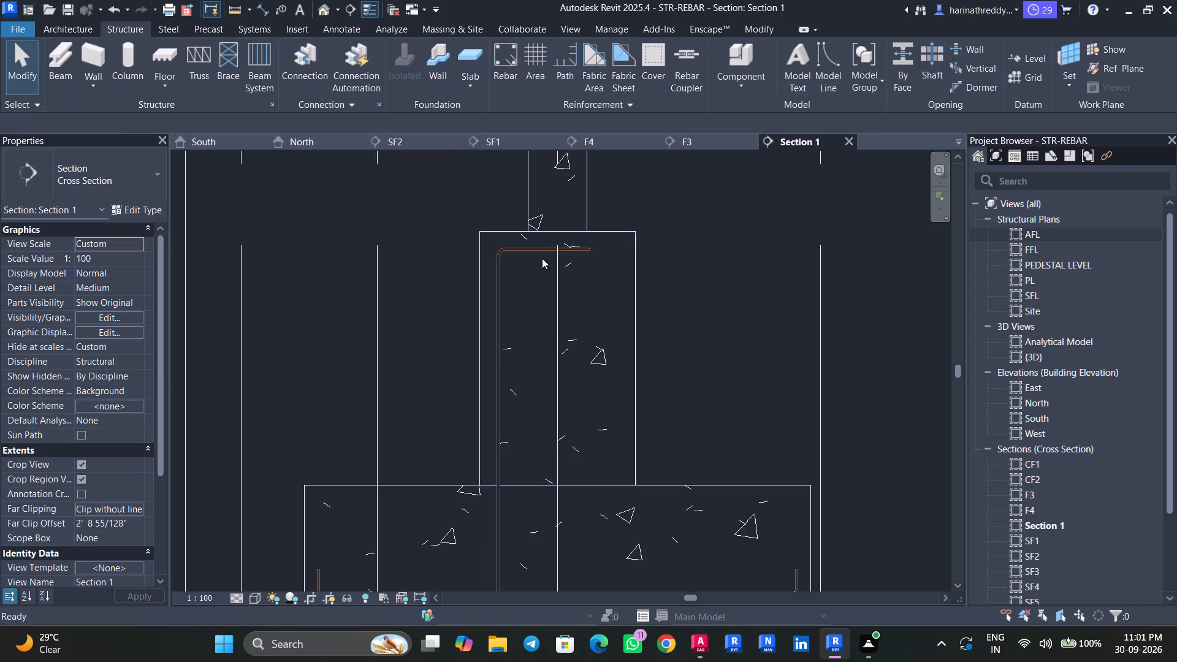
# Create a similar rebar from the H10 pedestal bar, using shape 00 and sketch placement hosted in the same pedestal.
pyautogui.click(548, 253)
pyautogui.write('CS')
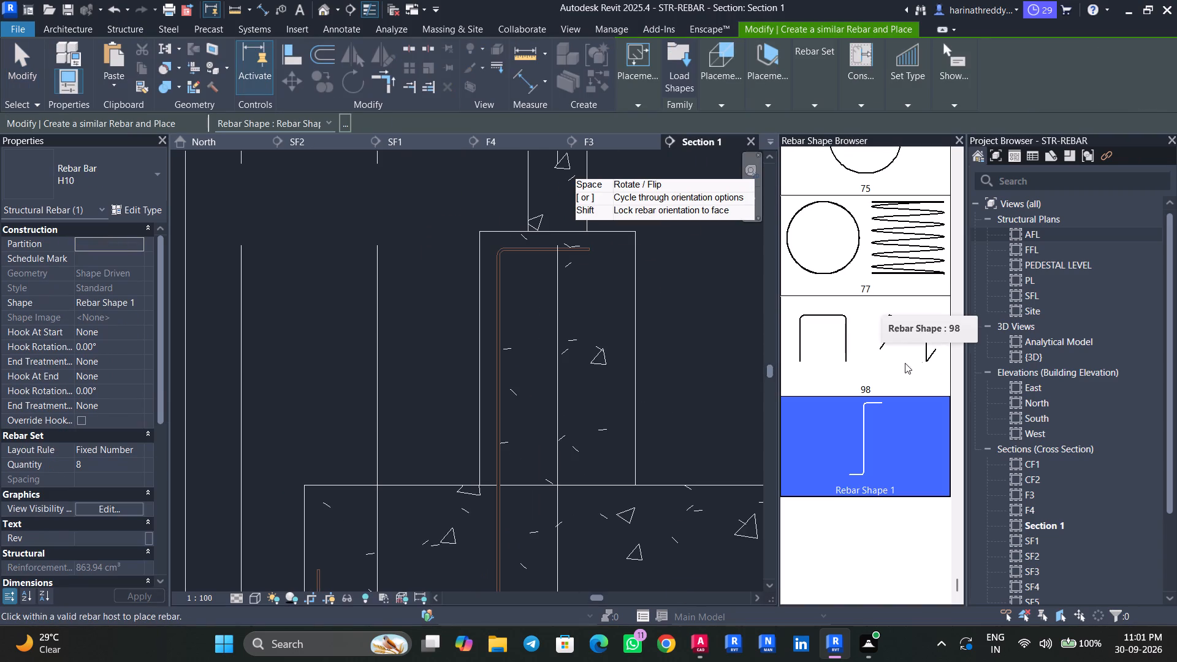
pyautogui.moveTo(958, 578); pyautogui.dragTo(975, 242)
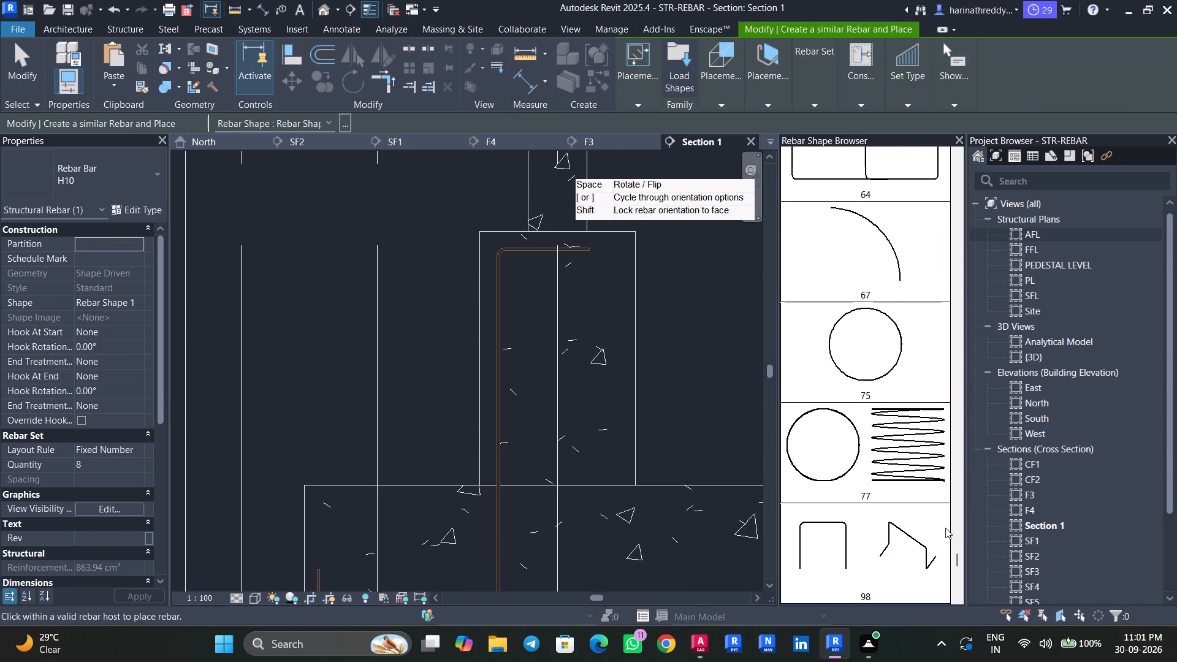
pyautogui.moveTo(957, 560); pyautogui.dragTo(973, 158)
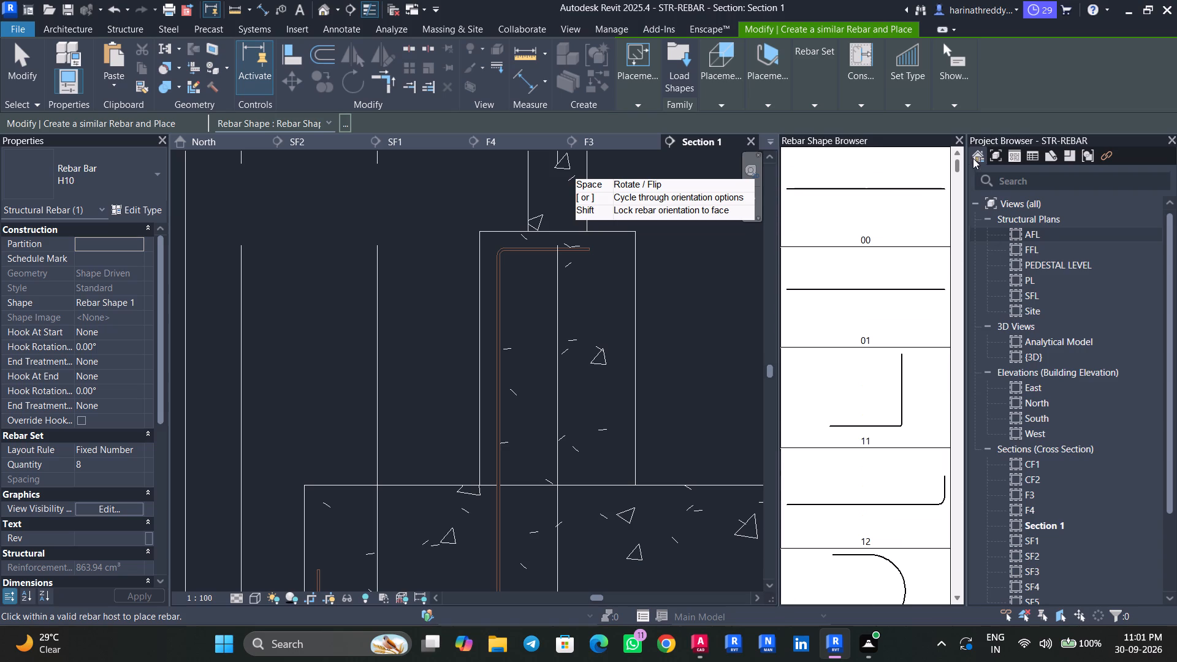
pyautogui.moveTo(973, 158); pyautogui.dragTo(973, 157)
pyautogui.click(856, 185)
pyautogui.click(634, 103)
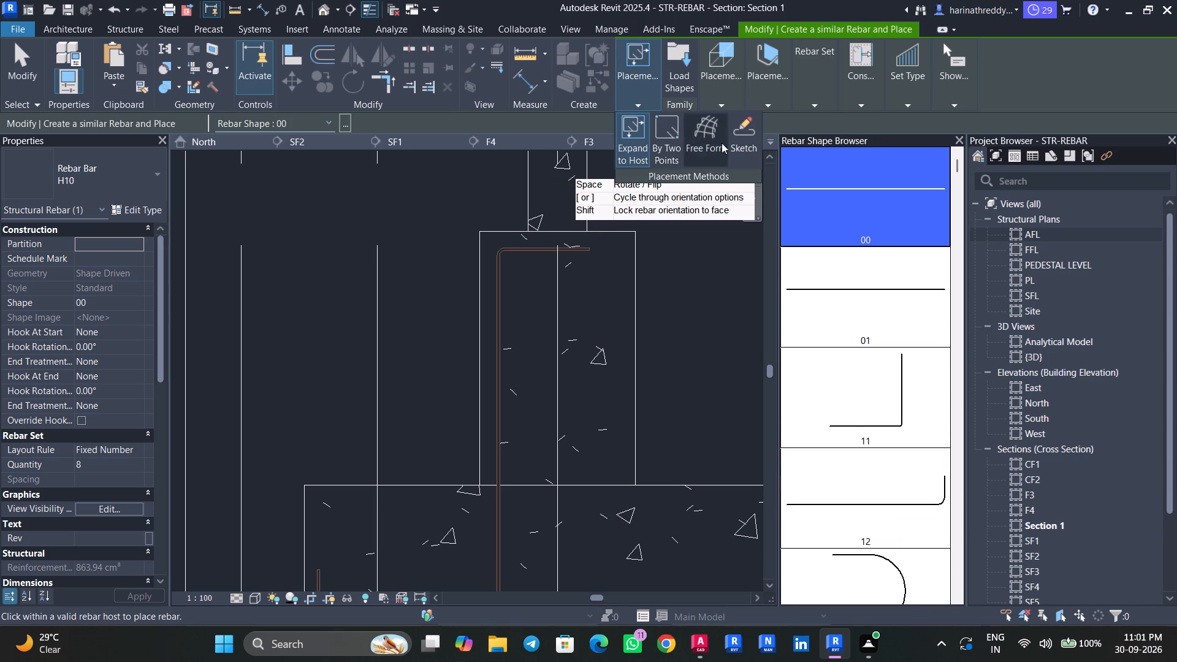
pyautogui.click(731, 143)
pyautogui.click(634, 269)
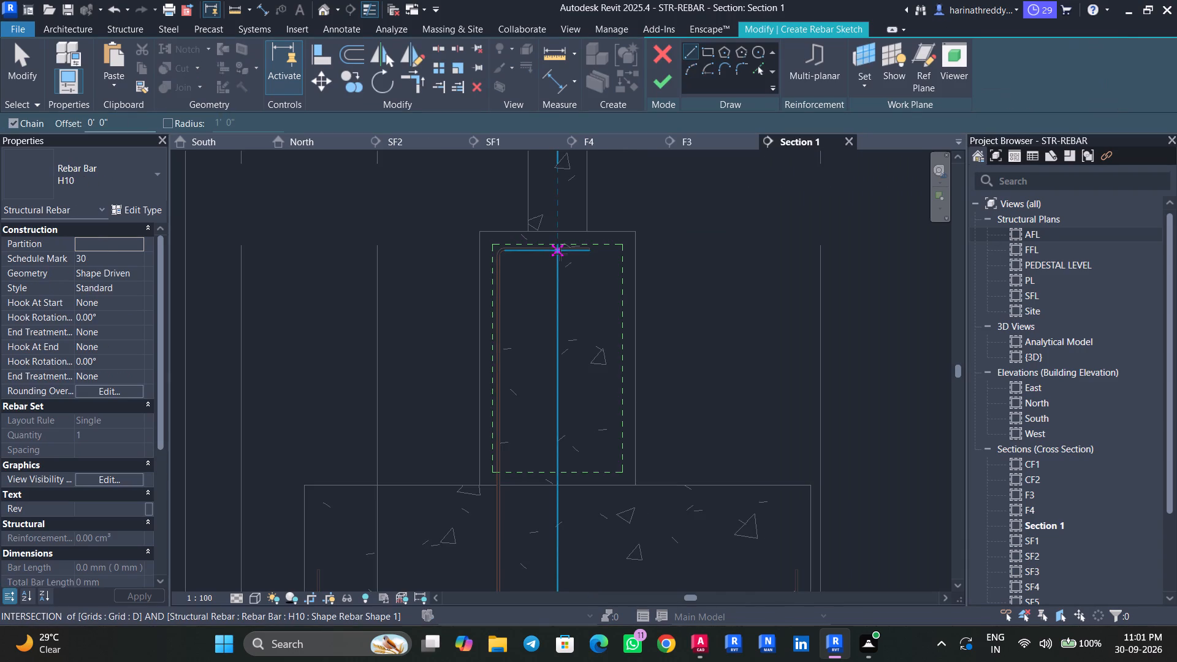
# Sketch the opposite bar's top leg about 1'-2 1/4" long and its vertical down to just above the footing mesh.
pyautogui.scroll(4, 558, 254)
pyautogui.moveTo(547, 264); pyautogui.dragTo(512, 299, button='middle')
pyautogui.scroll(2, 511, 296)
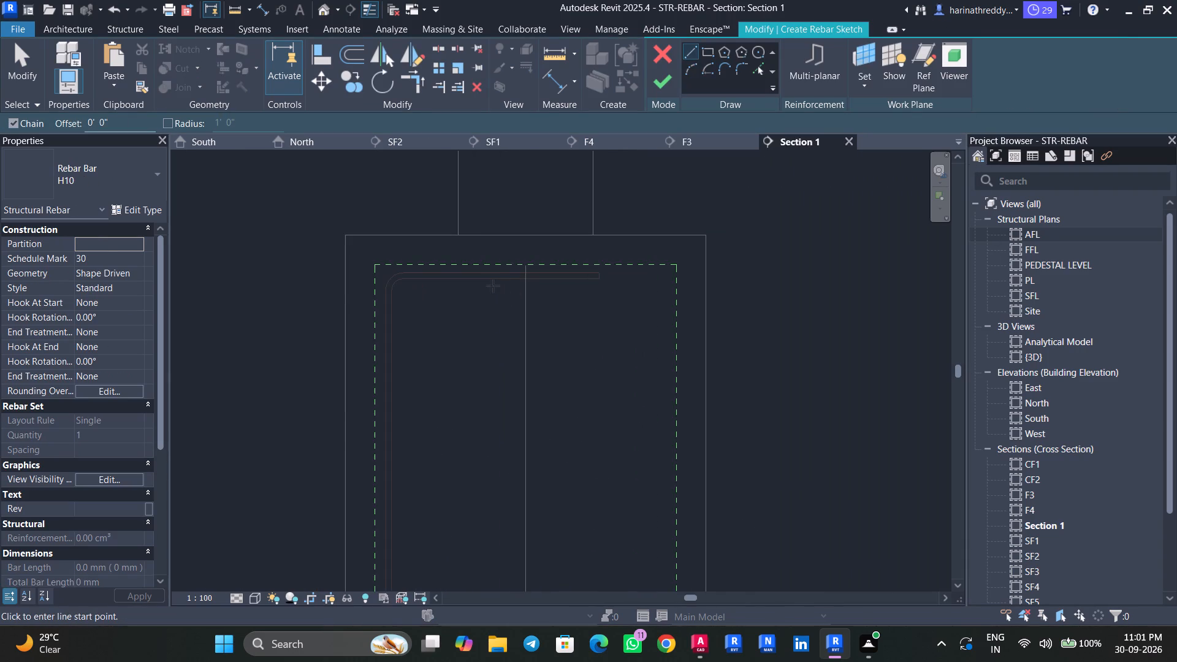
pyautogui.scroll(4, 463, 291)
pyautogui.click(440, 283)
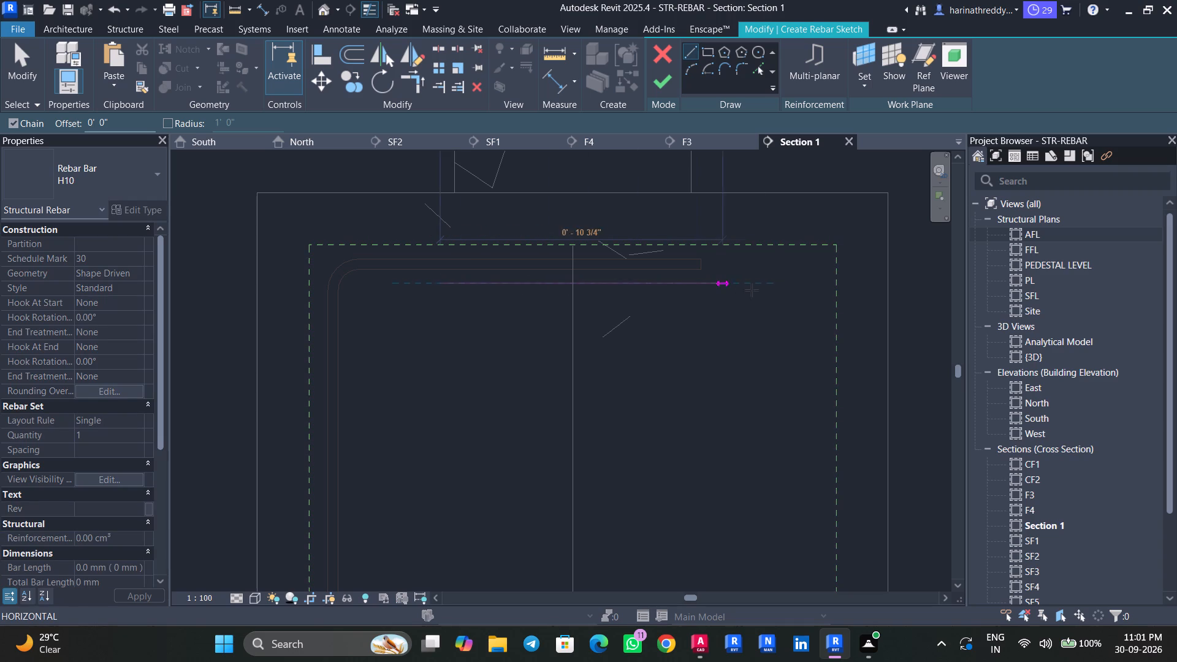
pyautogui.click(812, 286)
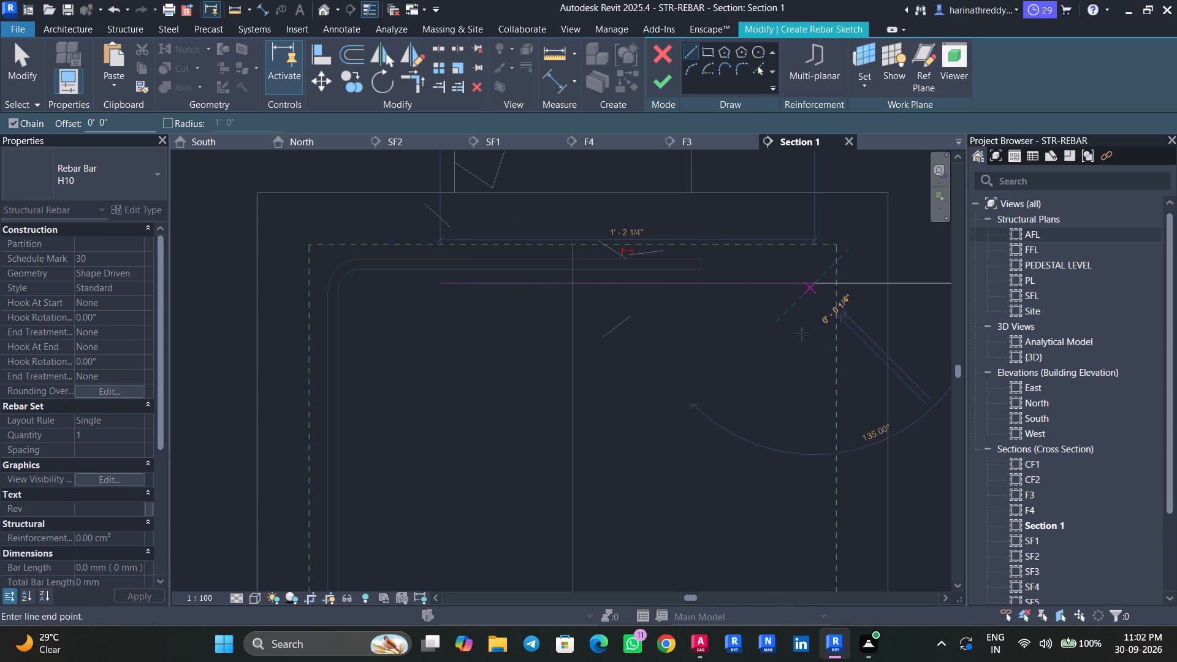
pyautogui.scroll(-5, 807, 422)
pyautogui.moveTo(807, 422); pyautogui.dragTo(804, 251, button='middle')
pyautogui.moveTo(796, 389); pyautogui.dragTo(795, 357, button='middle')
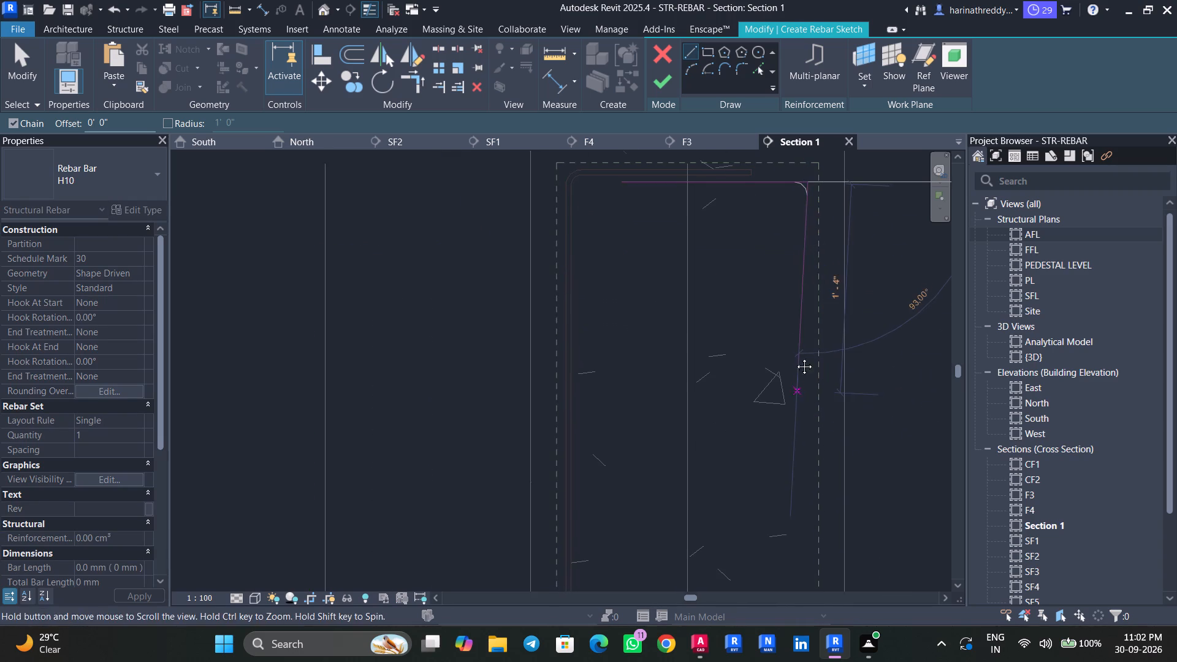
pyautogui.moveTo(795, 357); pyautogui.dragTo(807, 156, button='middle')
pyautogui.moveTo(818, 392); pyautogui.dragTo(802, 211, button='middle')
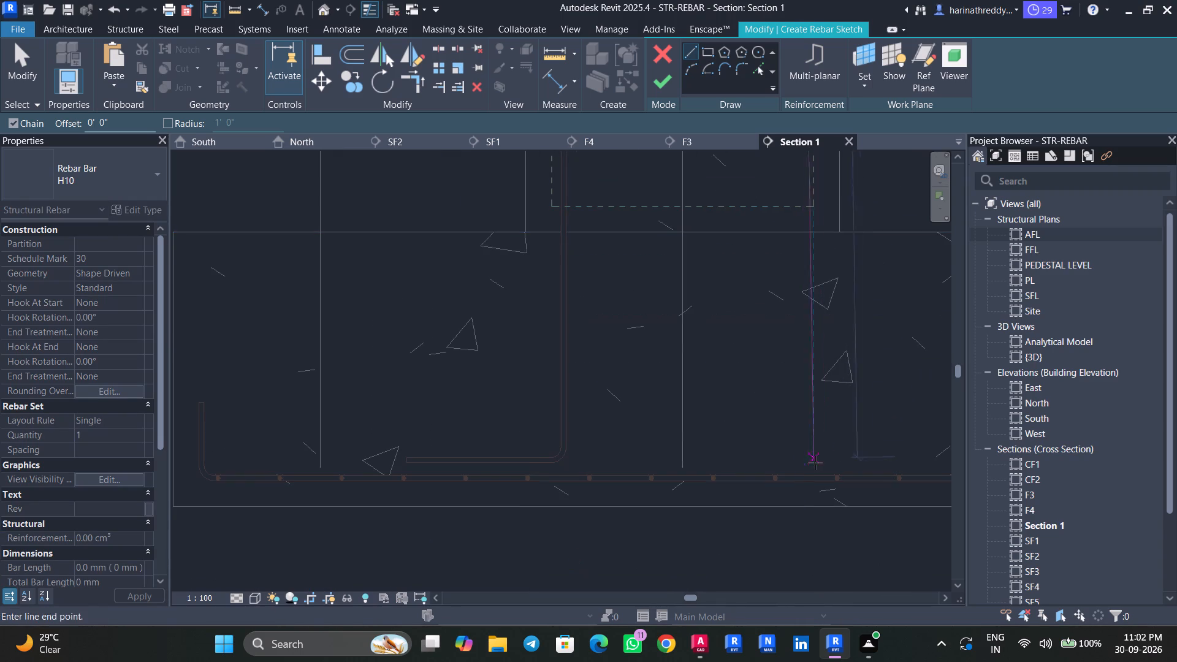
pyautogui.click(813, 463)
# Sketch the opposite bar's bottom leg 1' long, pointing outward over the footing mesh, and finish the rebar sketch.
pyautogui.moveTo(891, 462); pyautogui.dragTo(646, 459, button='middle')
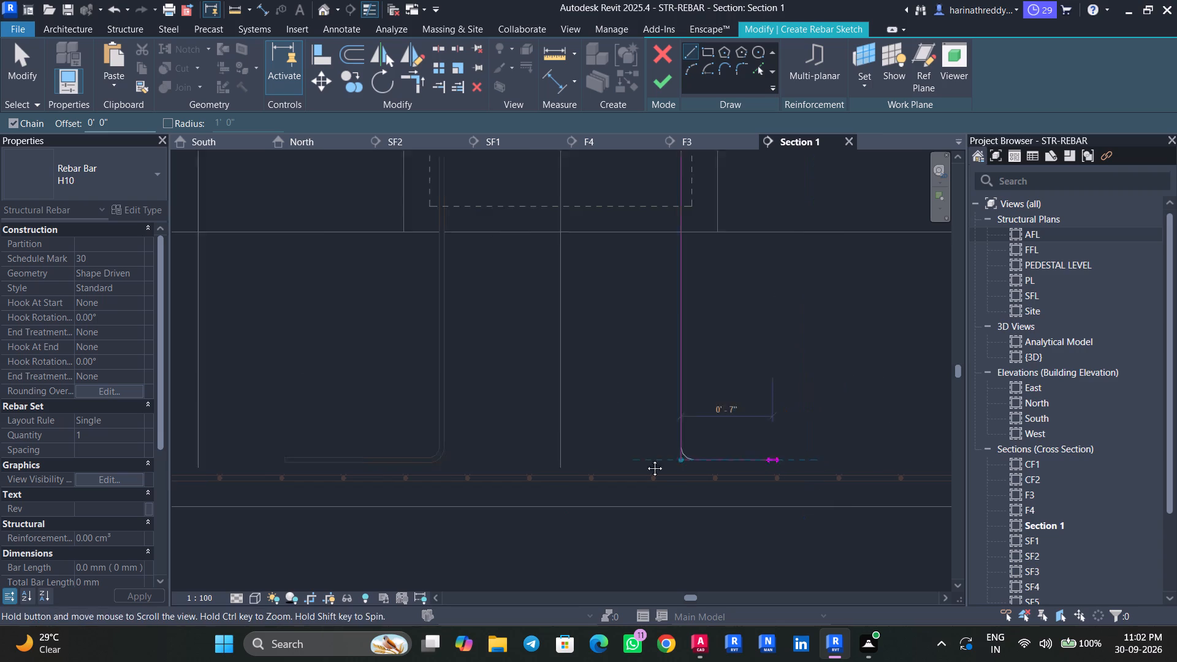
pyautogui.moveTo(646, 459); pyautogui.dragTo(619, 456, button='middle')
pyautogui.write('1\\')
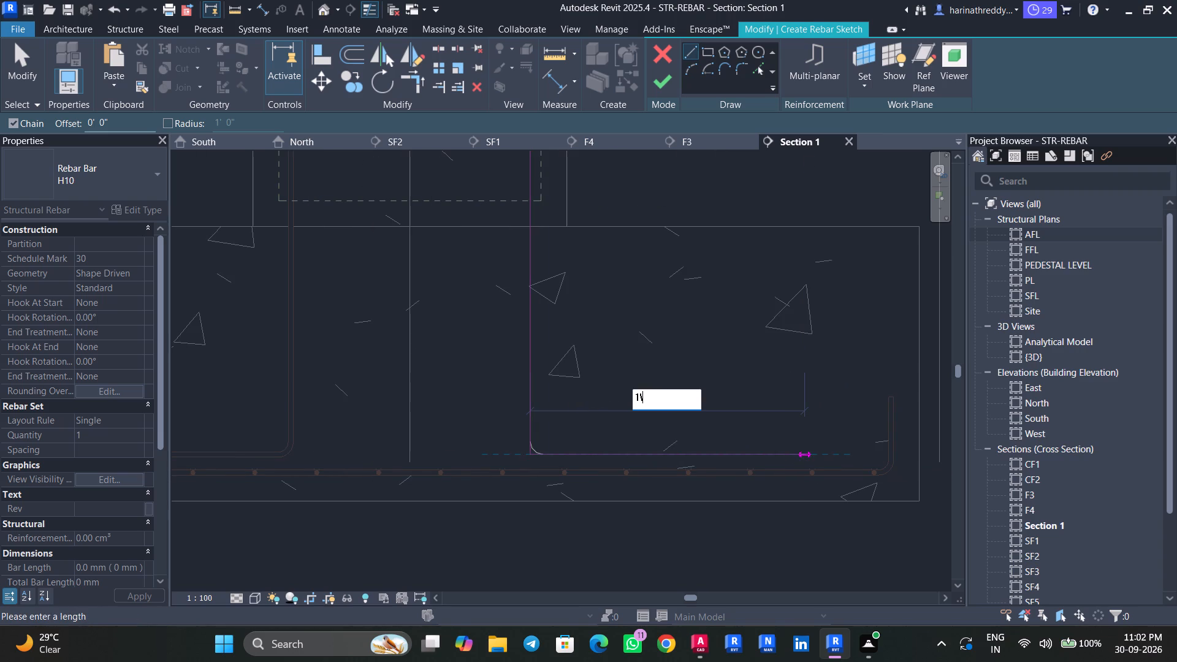
pyautogui.press('BackSpace')
pyautogui.press("'")
pyautogui.press('Return')
pyautogui.press('Escape')
pyautogui.press('Escape')
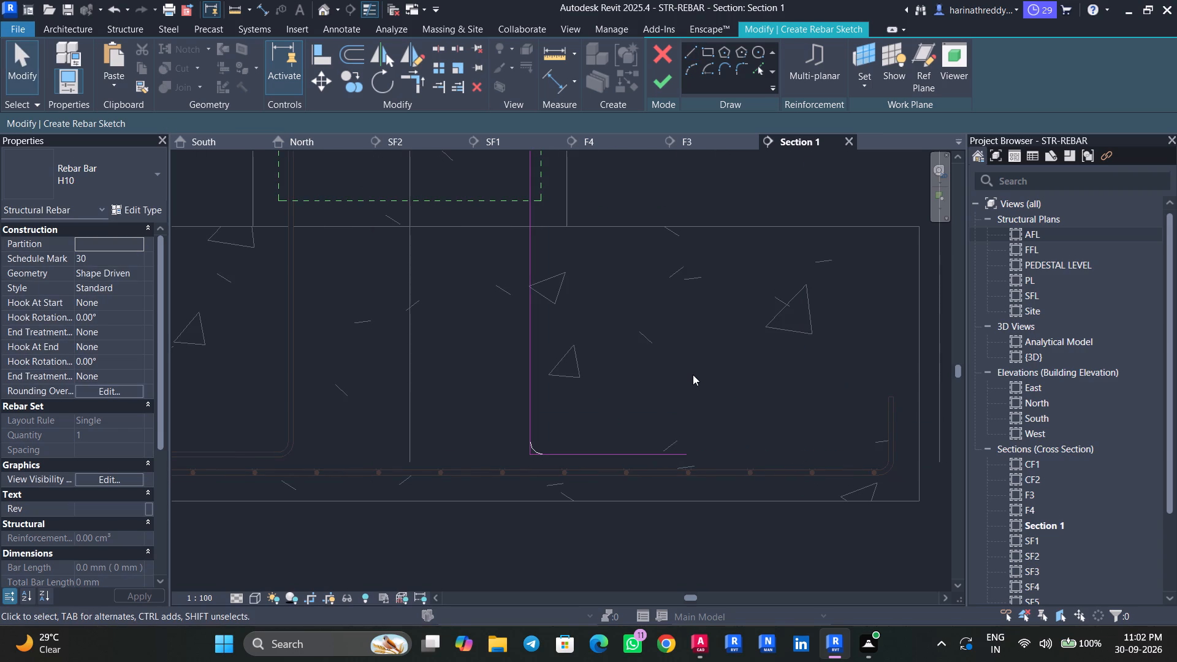
pyautogui.click(660, 89)
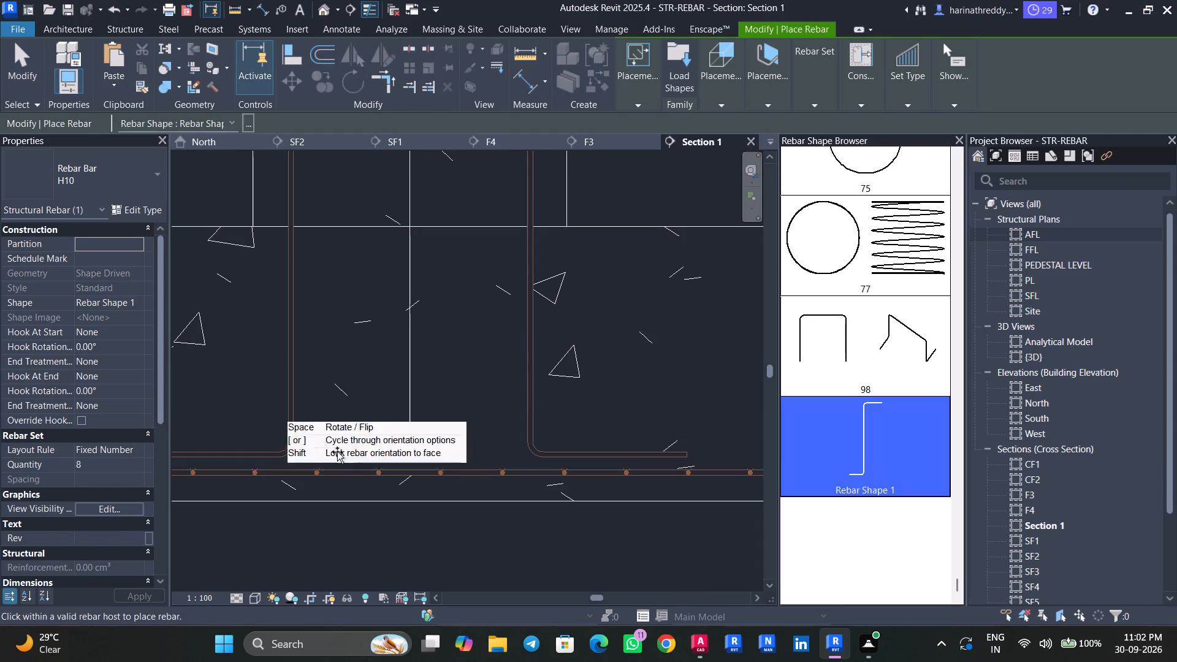
pyautogui.press('Escape')
pyautogui.press('Escape')
# Set the opposite H10 pedestal bar's layout rule to Fixed Number with a quantity of 8.
pyautogui.click(537, 371)
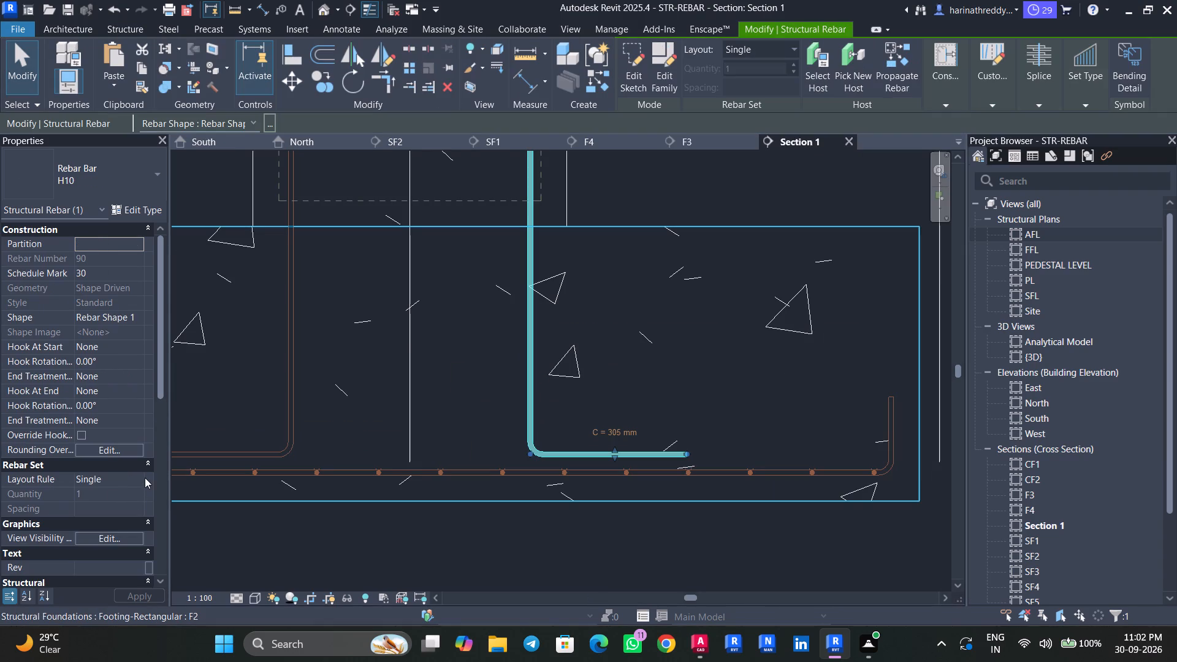
pyautogui.click(145, 477)
pyautogui.click(132, 481)
pyautogui.click(105, 506)
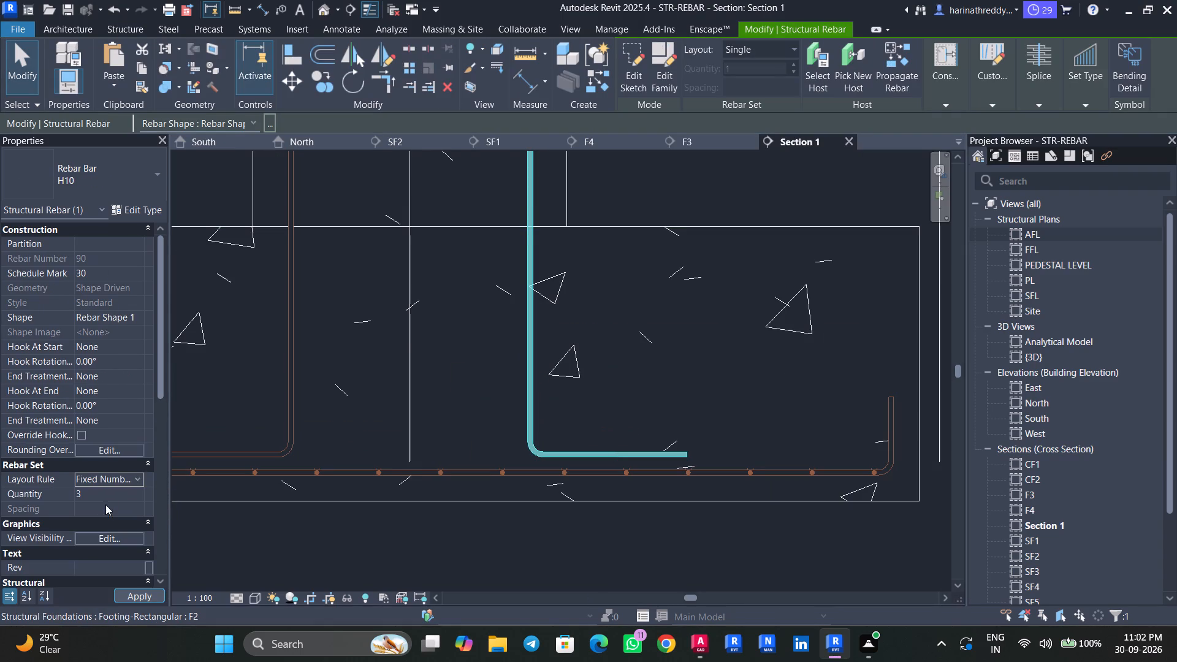
pyautogui.click(108, 496)
pyautogui.press('8')
pyautogui.press('Escape')
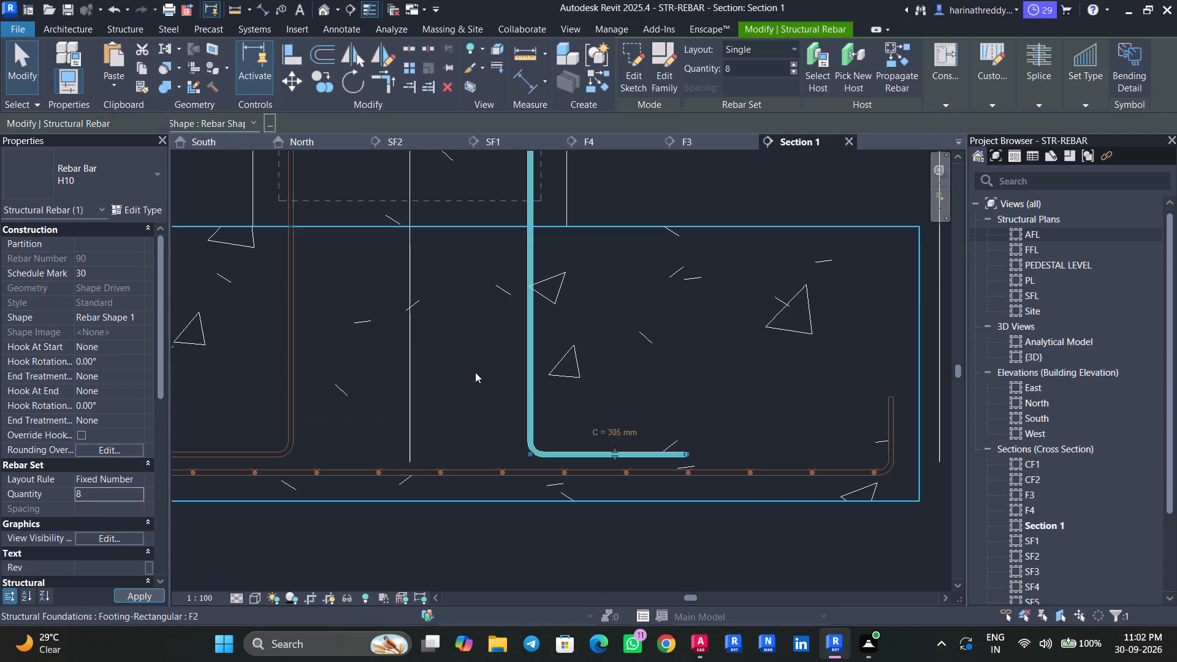
pyautogui.press('Escape')
# Raise the bottom legs of both H10 pedestal bars slightly, further above the footing mesh.
pyautogui.click(582, 453)
pyautogui.scroll(3, 625, 449)
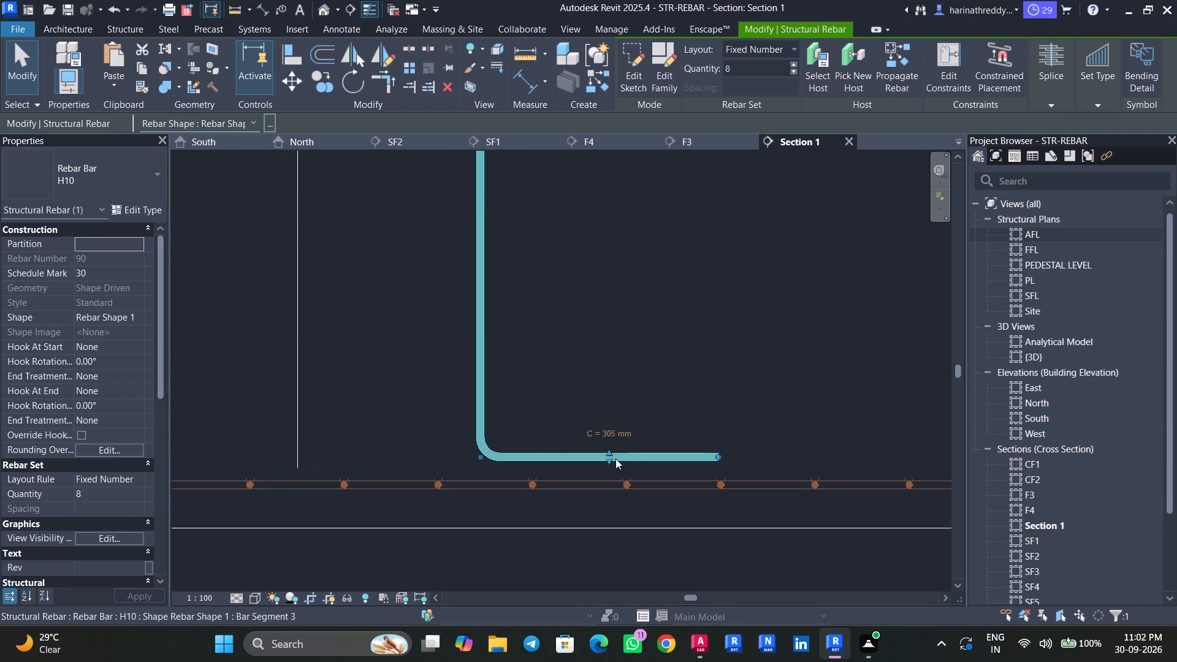
pyautogui.moveTo(608, 450); pyautogui.dragTo(611, 428)
pyautogui.scroll(-6, 557, 433)
pyautogui.moveTo(468, 425); pyautogui.dragTo(523, 427, button='middle')
pyautogui.press('Escape')
pyautogui.click(374, 445)
pyautogui.scroll(2, 364, 441)
pyautogui.moveTo(362, 443); pyautogui.dragTo(364, 432)
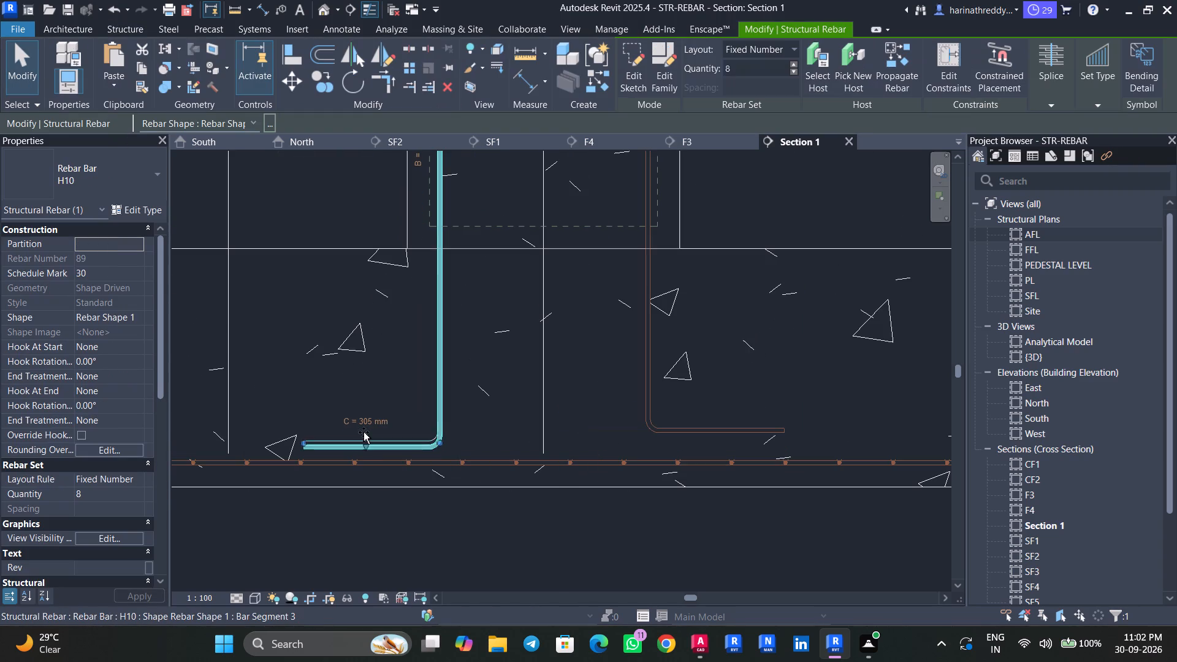
pyautogui.moveTo(364, 432); pyautogui.dragTo(366, 423)
pyautogui.press('Escape')
pyautogui.press('Escape')
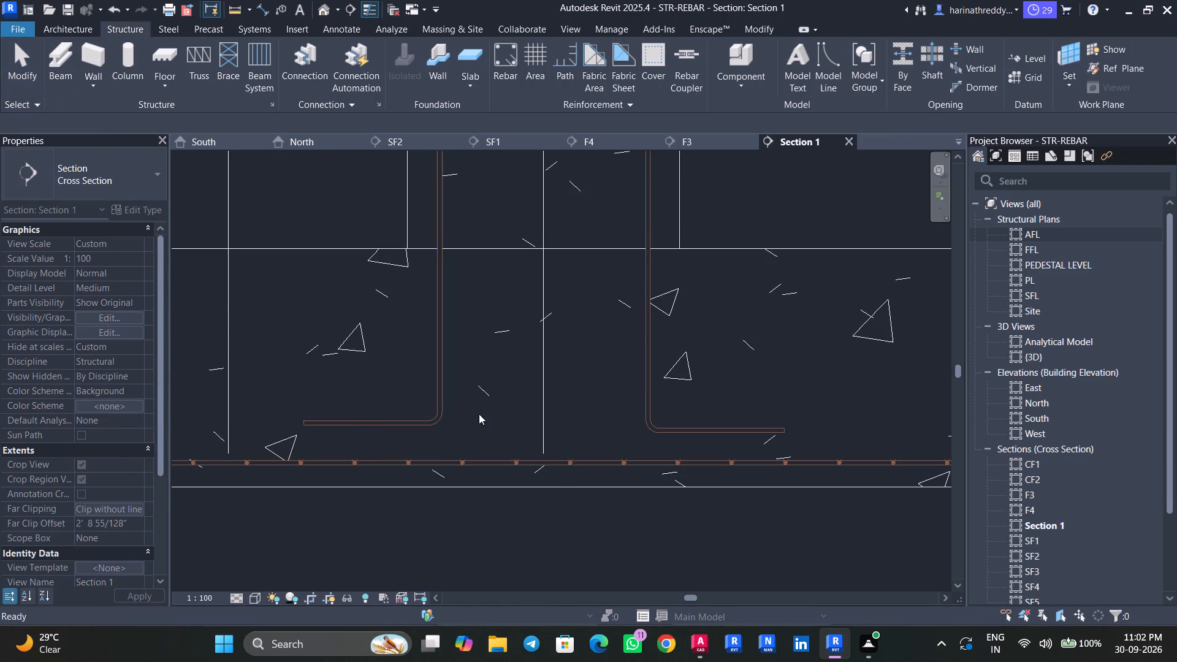
# Place an H8 stirrup set of shape 52 in the F2 pedestal, oriented perpendicular to cover.
pyautogui.scroll(-8, 482, 411)
pyautogui.moveTo(500, 393); pyautogui.dragTo(505, 453, button='middle')
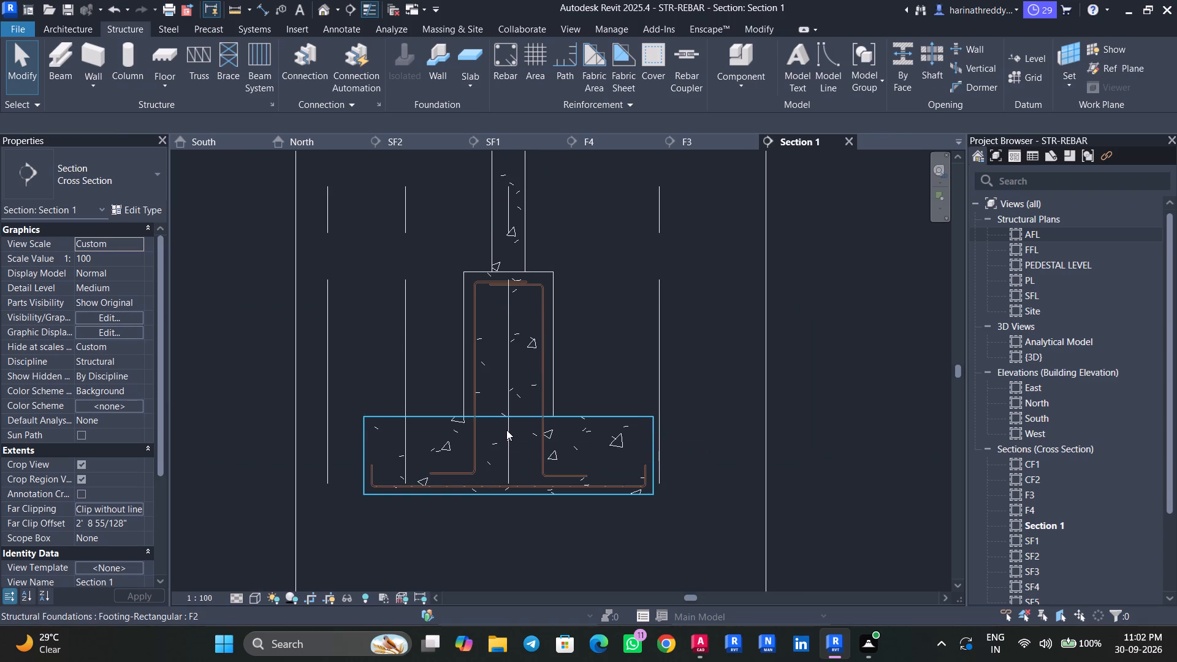
pyautogui.click(555, 283)
pyautogui.click(779, 76)
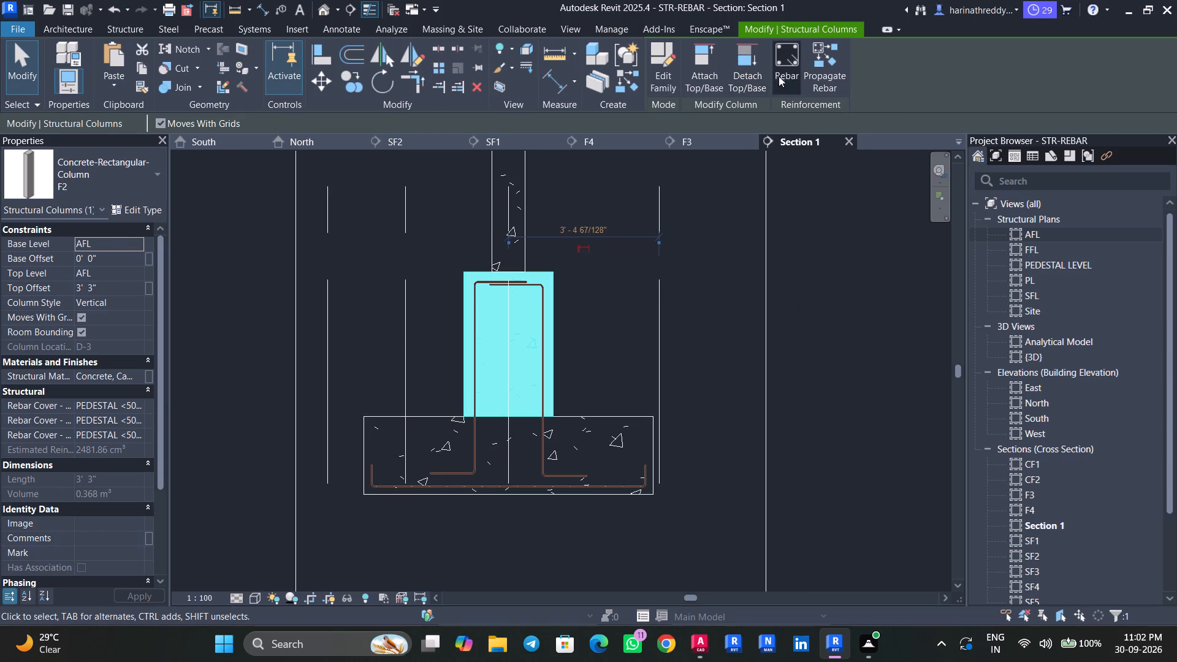
pyautogui.click(86, 172)
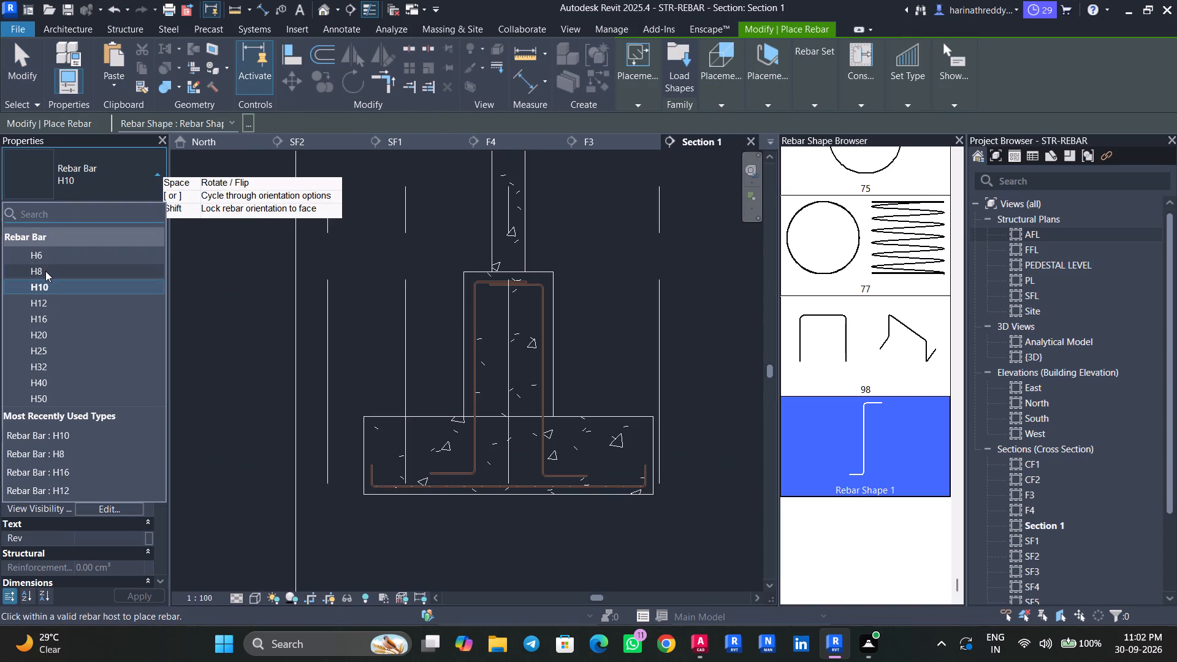
pyautogui.scroll(-2, 889, 294)
pyautogui.scroll(9, 889, 294)
pyautogui.scroll(-1, 885, 296)
pyautogui.scroll(4, 885, 296)
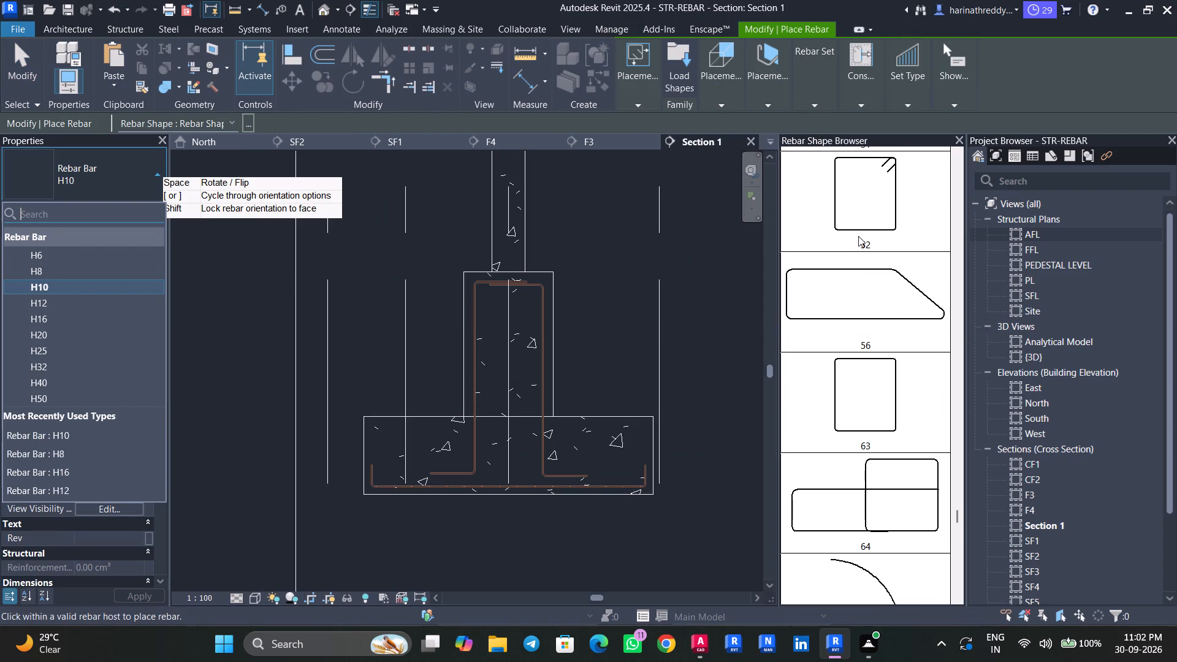
pyautogui.click(858, 235)
pyautogui.click(116, 181)
pyautogui.click(64, 273)
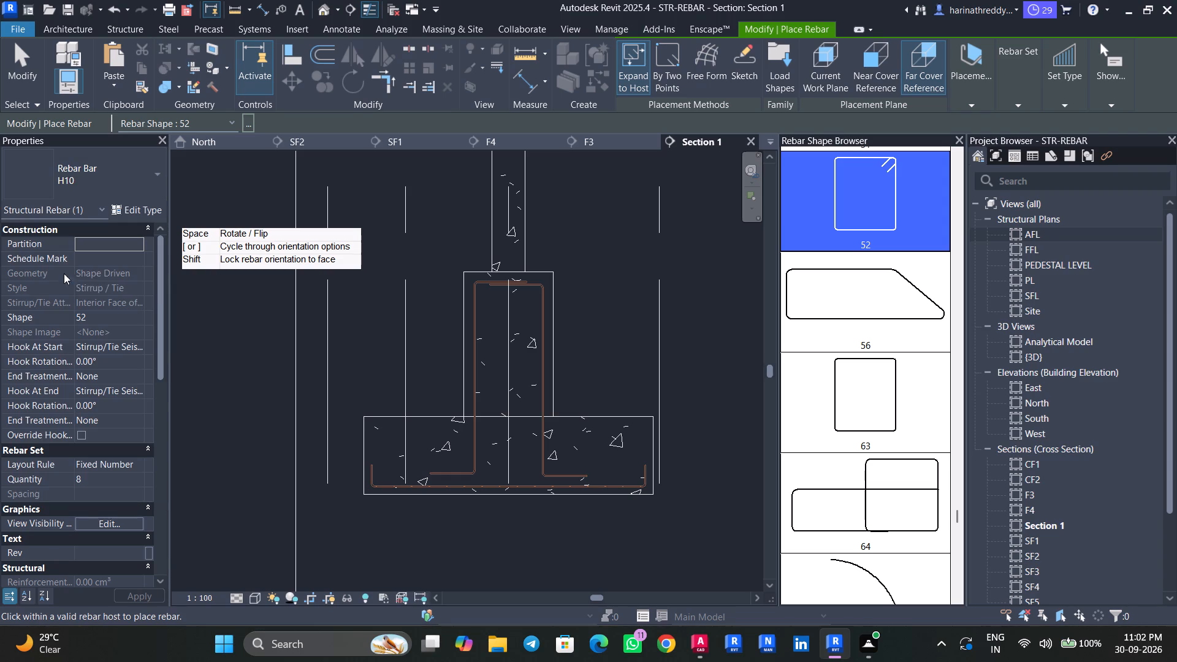
pyautogui.scroll(4, 479, 291)
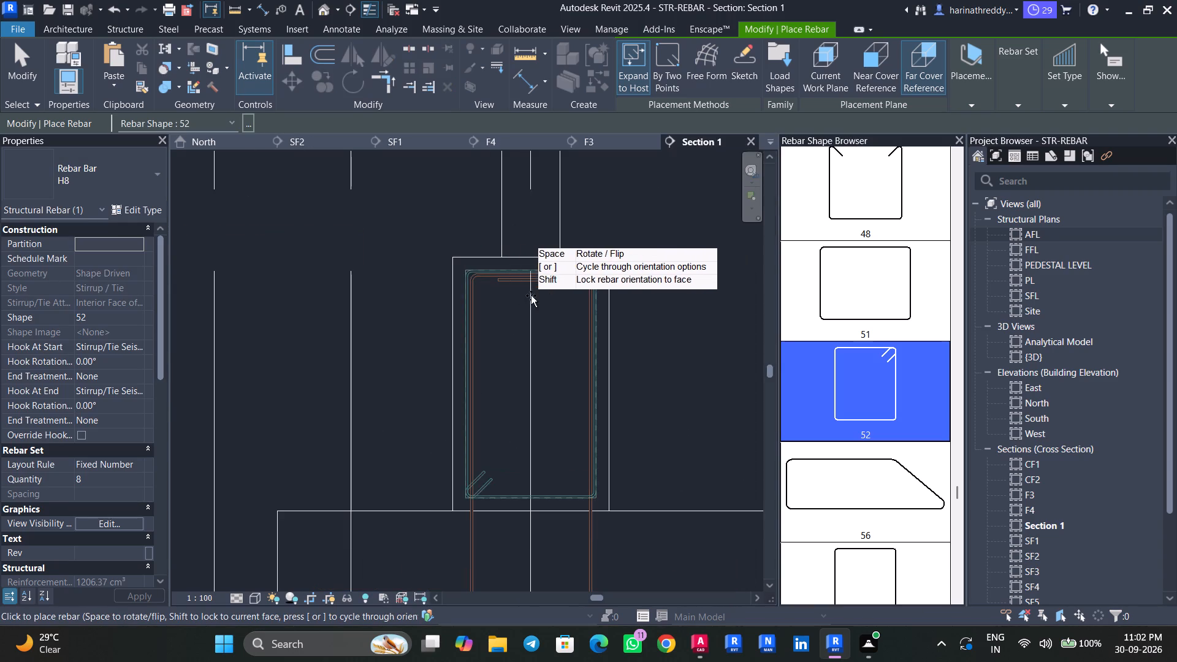
pyautogui.click(958, 90)
pyautogui.click(966, 122)
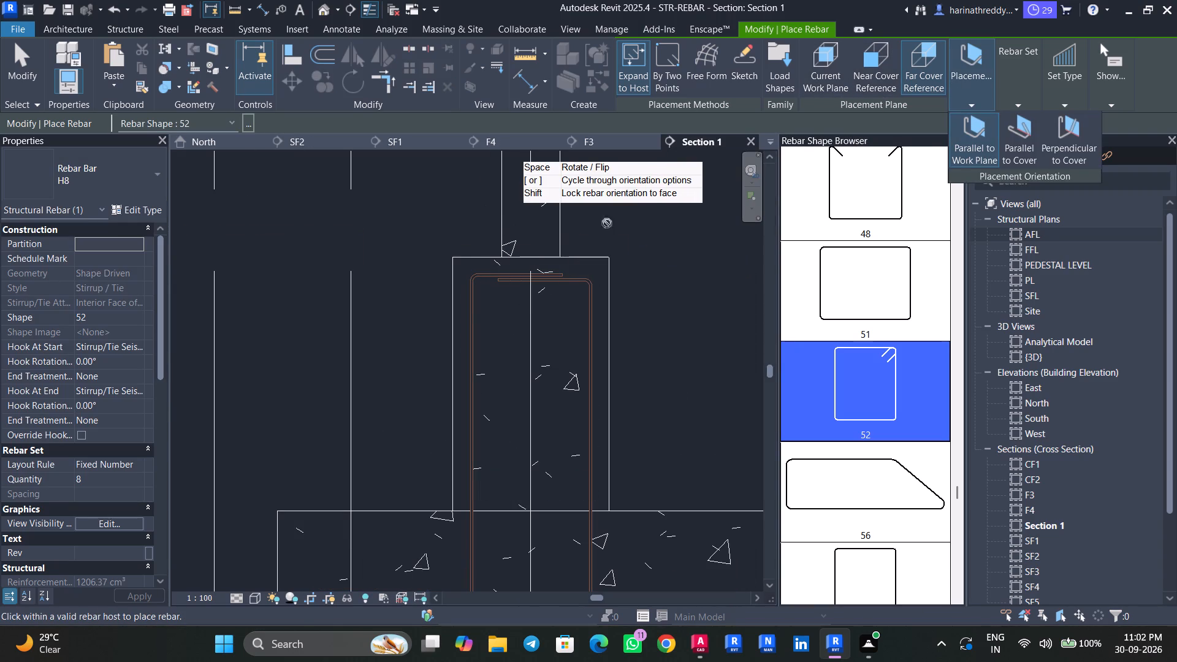
pyautogui.click(1073, 148)
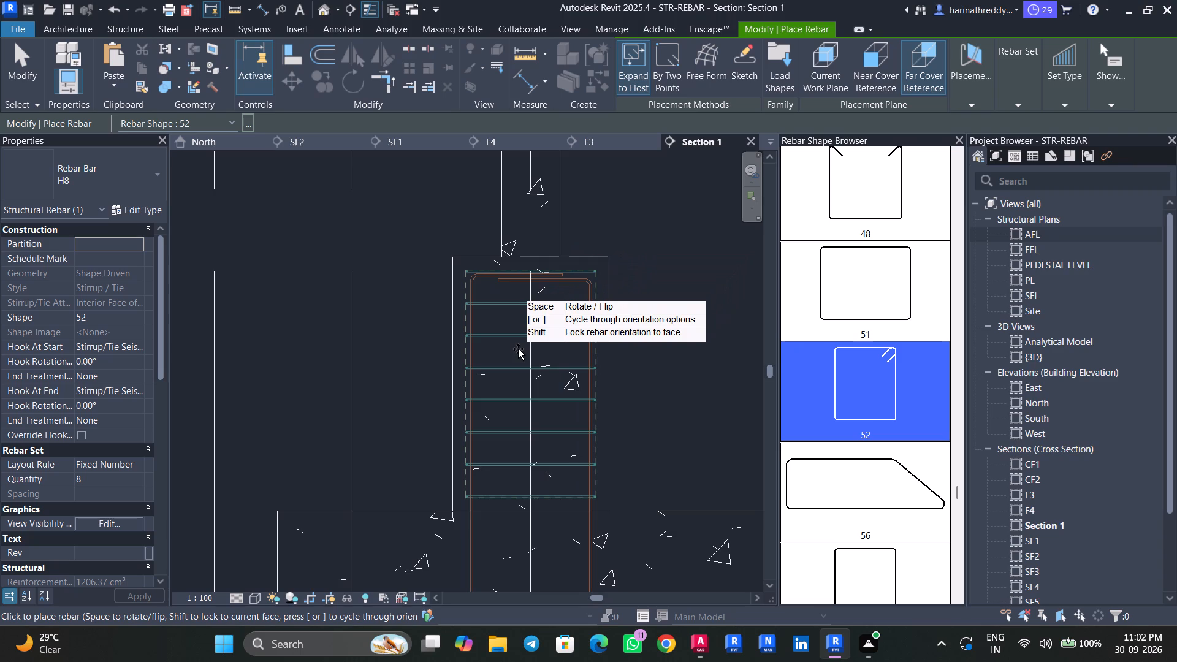
pyautogui.moveTo(518, 349); pyautogui.dragTo(460, 304, button='middle')
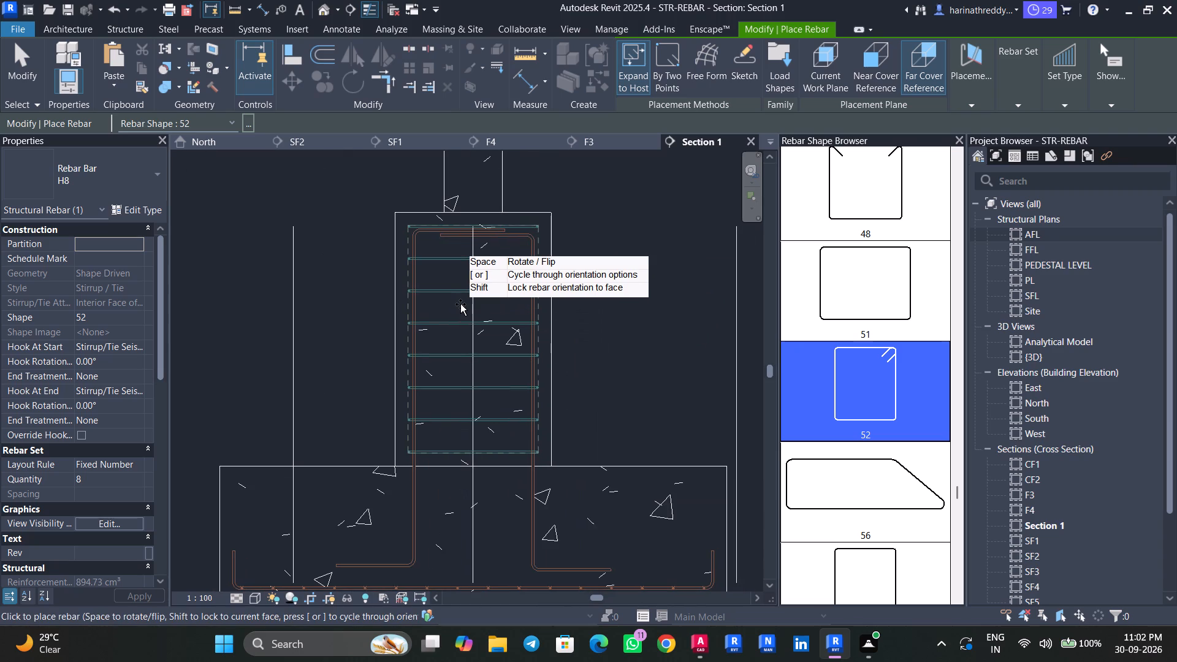
pyautogui.click(460, 304)
pyautogui.press('Escape')
pyautogui.press('Escape')
pyautogui.press('Escape')
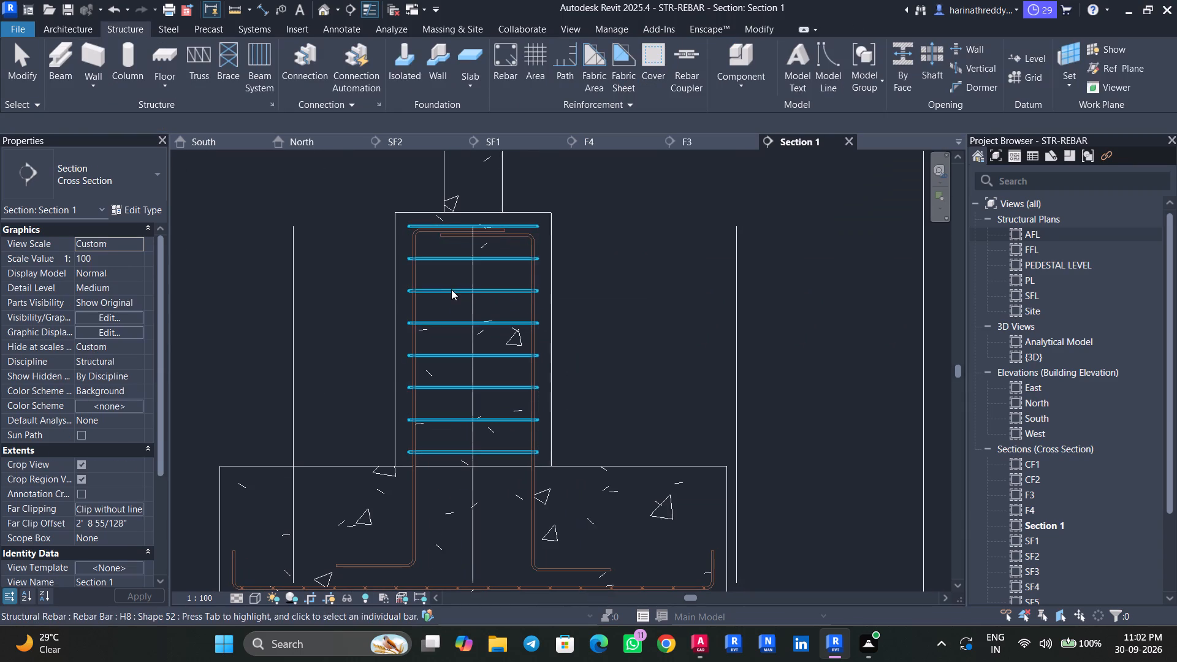
# Set the H8 stirrup set's layout rule to Maximum Spacing with a spacing of 8".
pyautogui.click(451, 289)
pyautogui.click(134, 485)
pyautogui.click(135, 484)
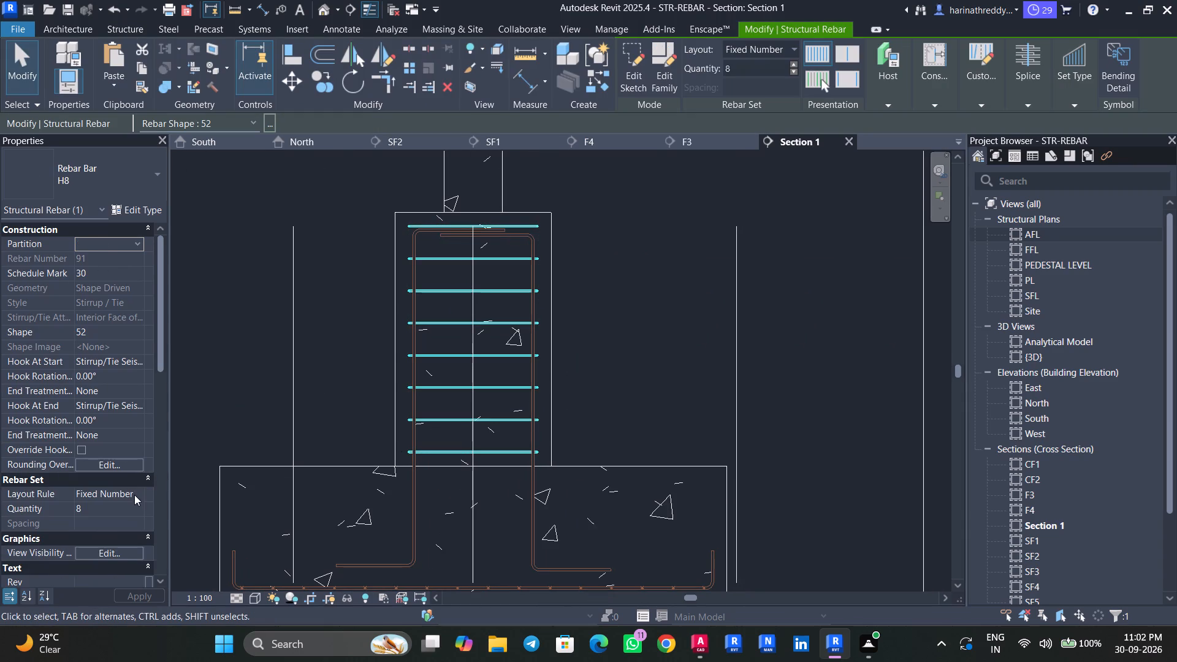
pyautogui.click(138, 497)
pyautogui.click(109, 532)
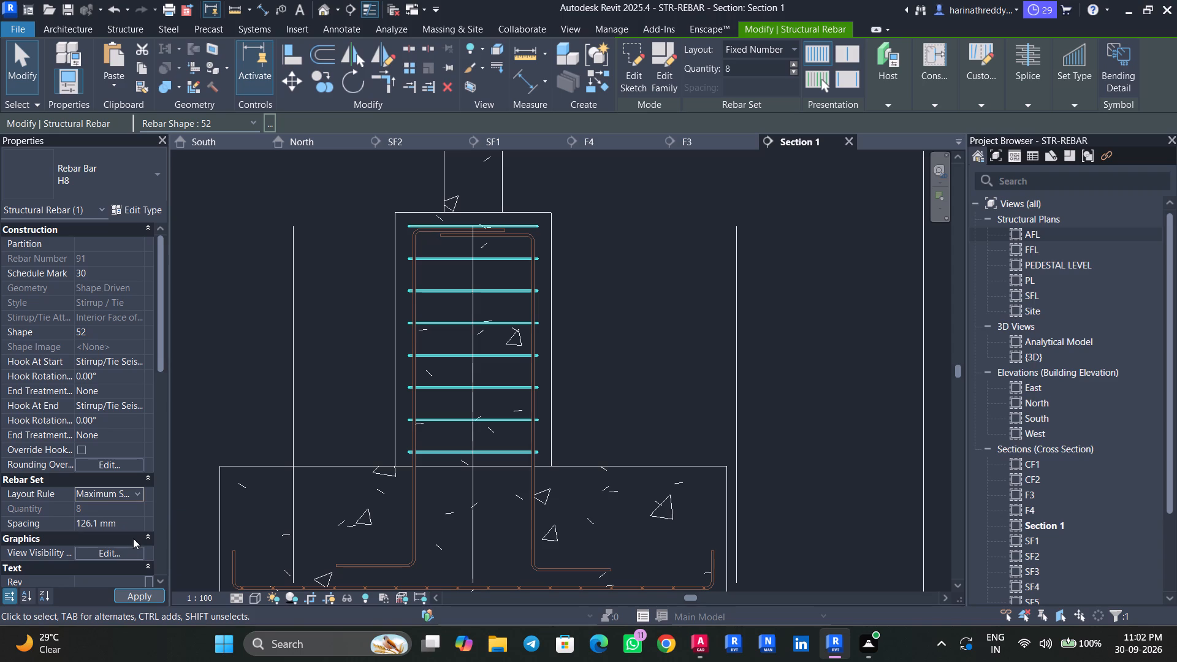
pyautogui.click(133, 526)
pyautogui.write('8"')
pyautogui.press('Return')
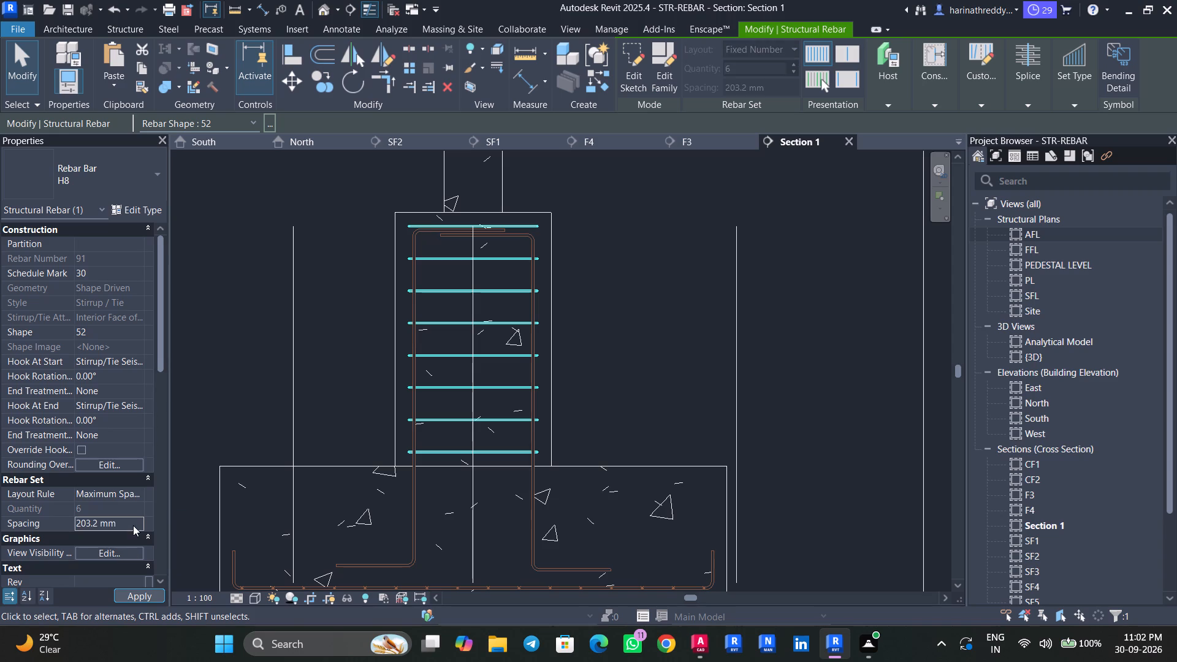
# Extend the stirrup set down into the footing near the bars' bottom legs and lower its top end below their top legs.
pyautogui.moveTo(474, 454); pyautogui.dragTo(473, 517)
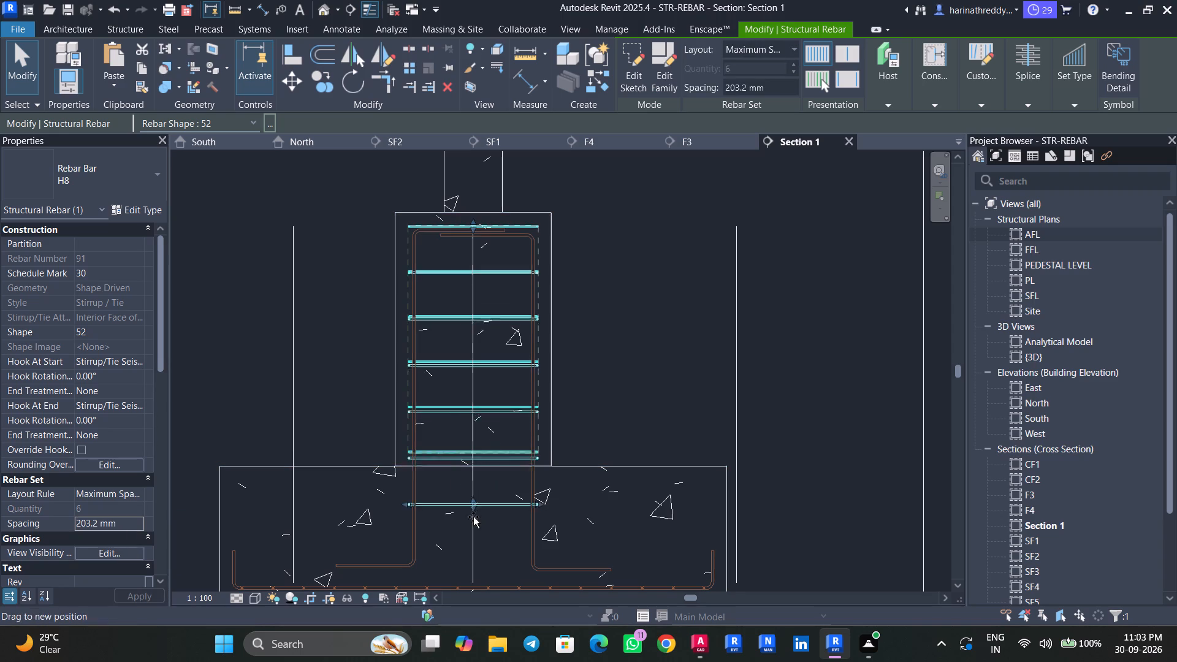
pyautogui.moveTo(473, 517); pyautogui.dragTo(472, 549)
pyautogui.scroll(4, 470, 225)
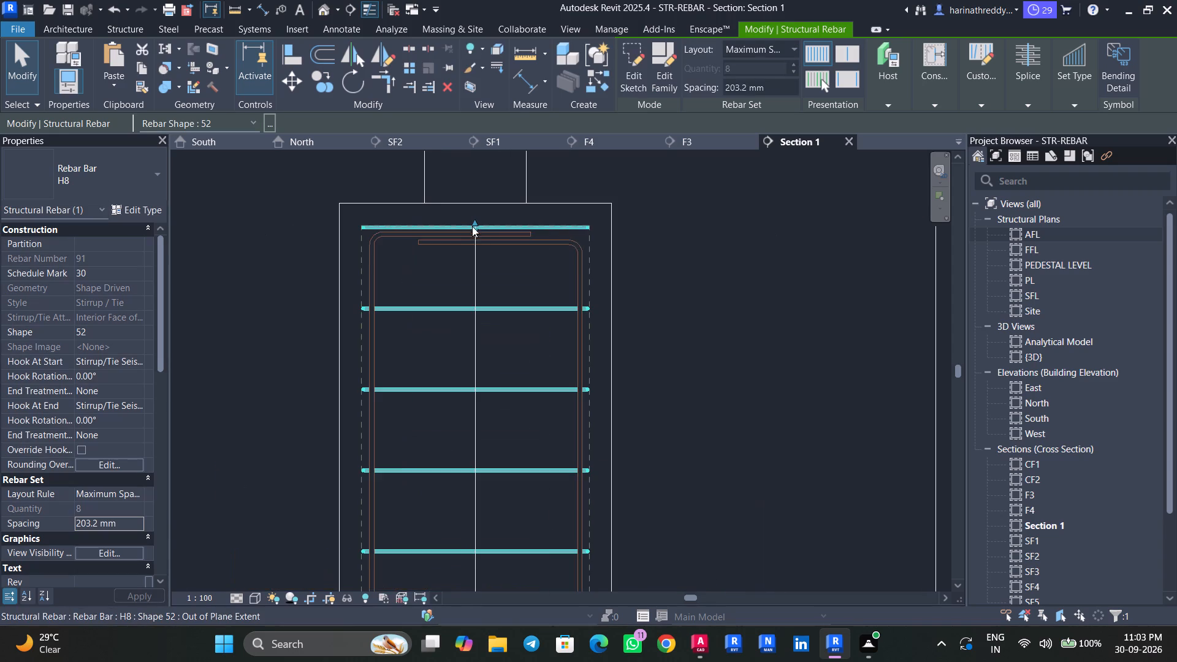
pyautogui.moveTo(476, 231); pyautogui.dragTo(474, 250)
pyautogui.press('Escape')
pyautogui.press('Escape')
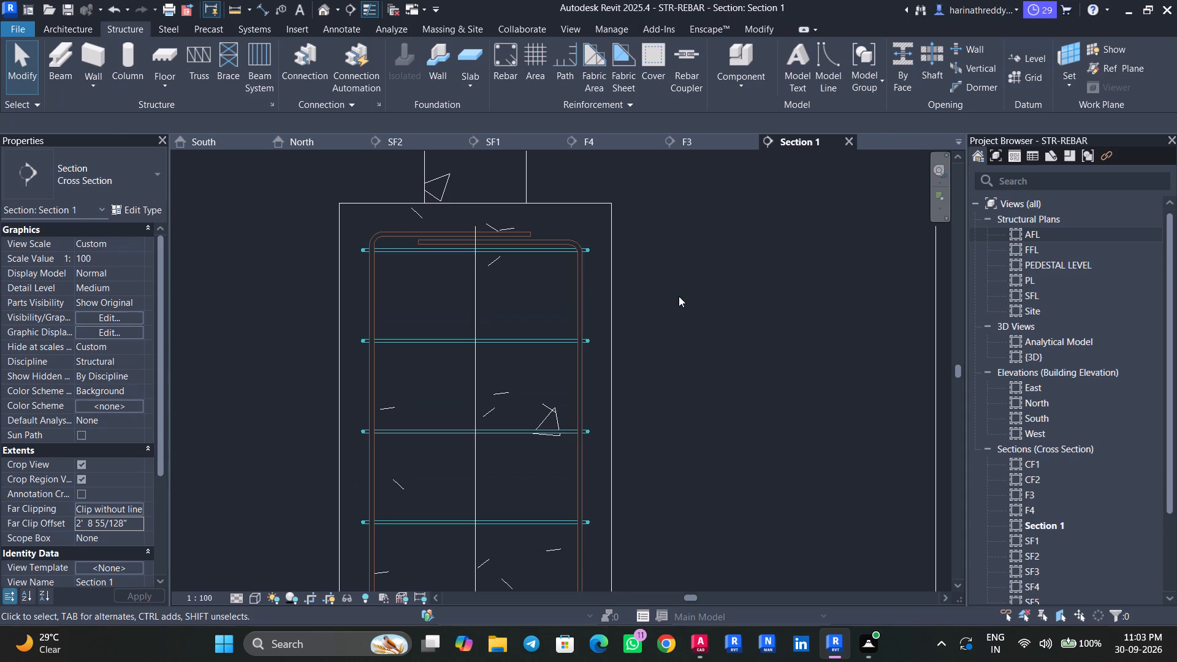
# Save the model.
pyautogui.scroll(-8, 679, 295)
pyautogui.hotkey('ctrl', 's')
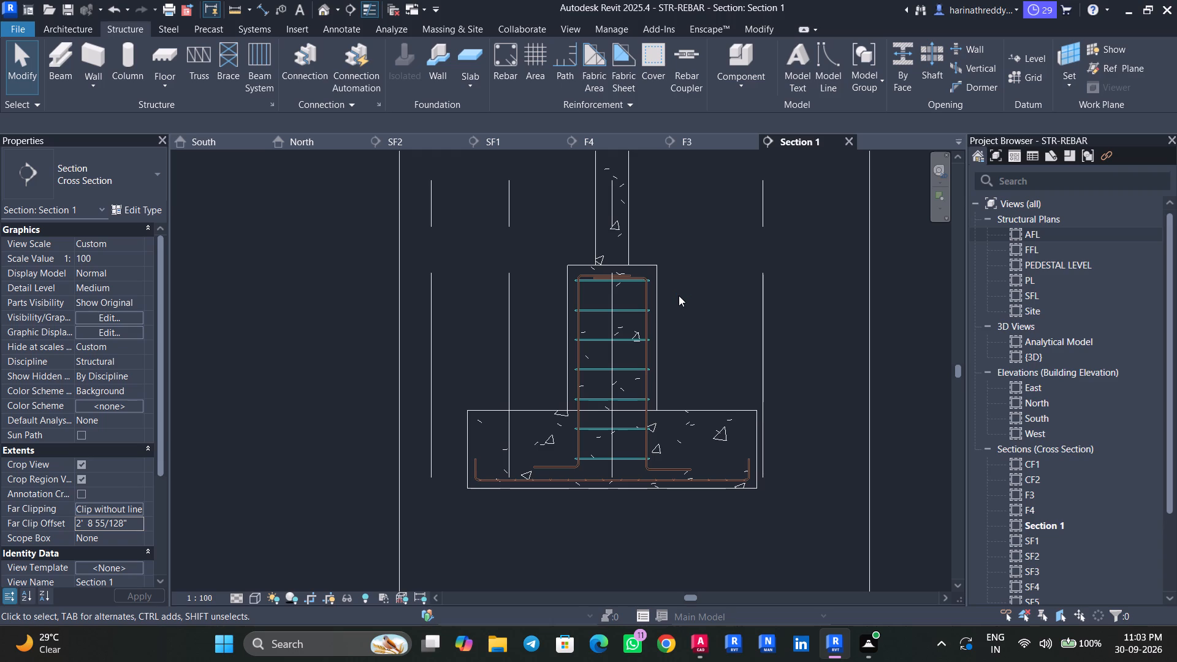
# Open the PEDESTAL LEVEL structural plan to work on the C5 column above the F2 pedestal.
pyautogui.click(627, 202)
pyautogui.moveTo(655, 189); pyautogui.dragTo(625, 333, button='middle')
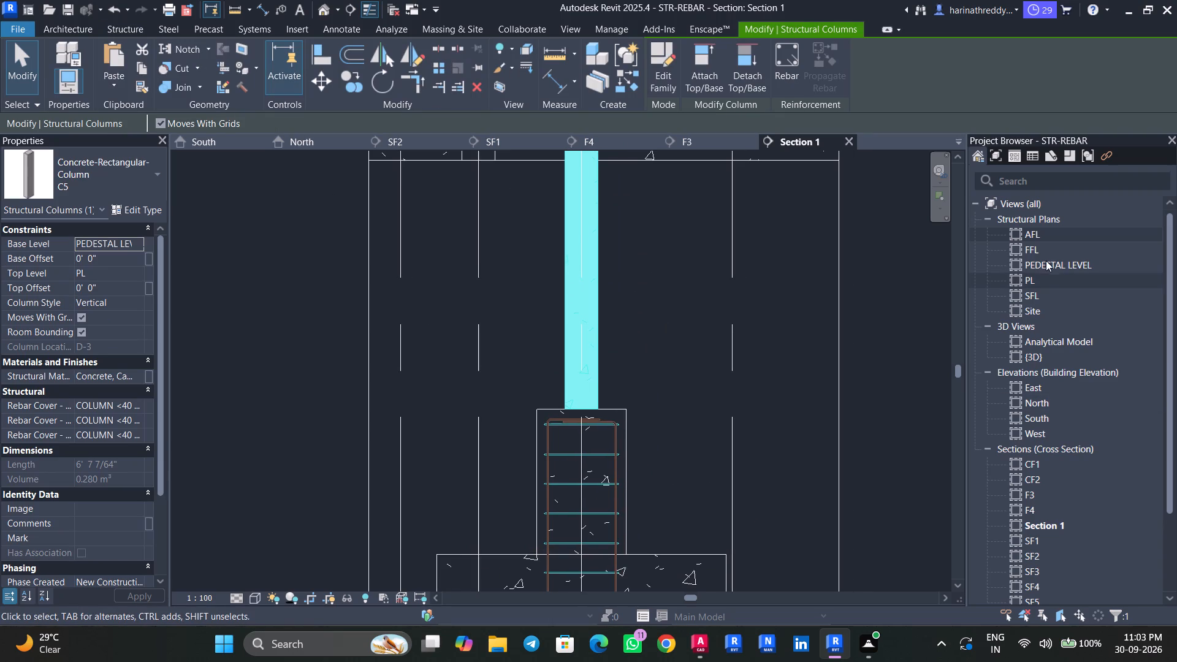
pyautogui.doubleClick(1048, 268)
pyautogui.scroll(-4, 551, 384)
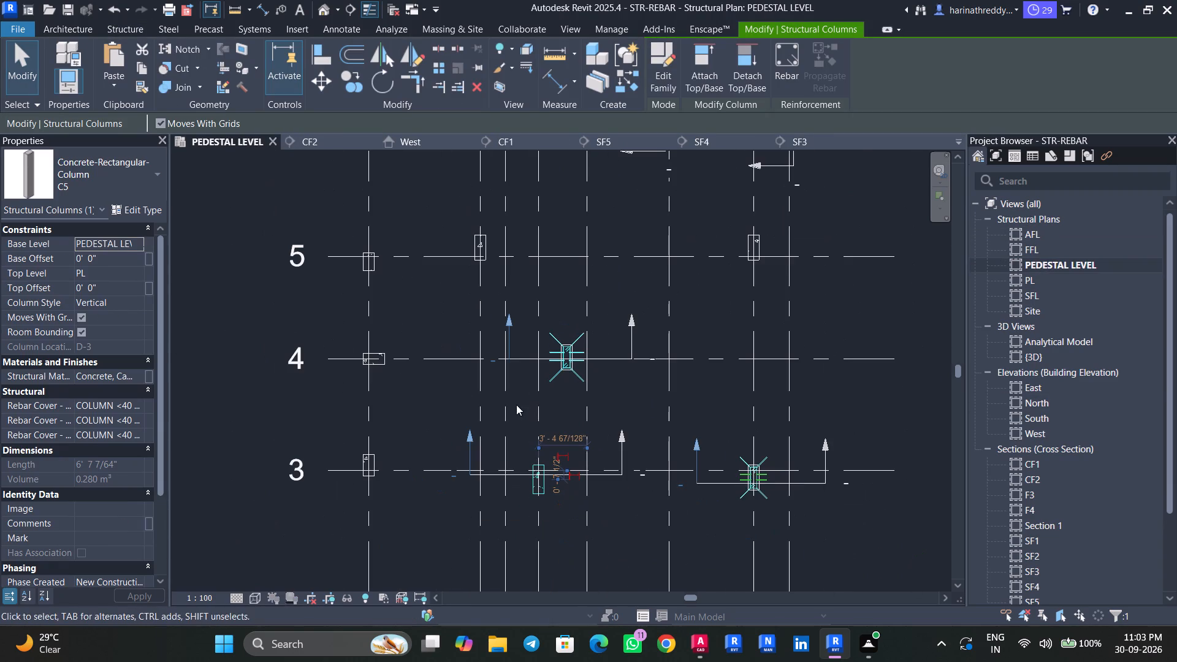
pyautogui.press('Escape')
pyautogui.press('Escape')
pyautogui.scroll(-3, 513, 399)
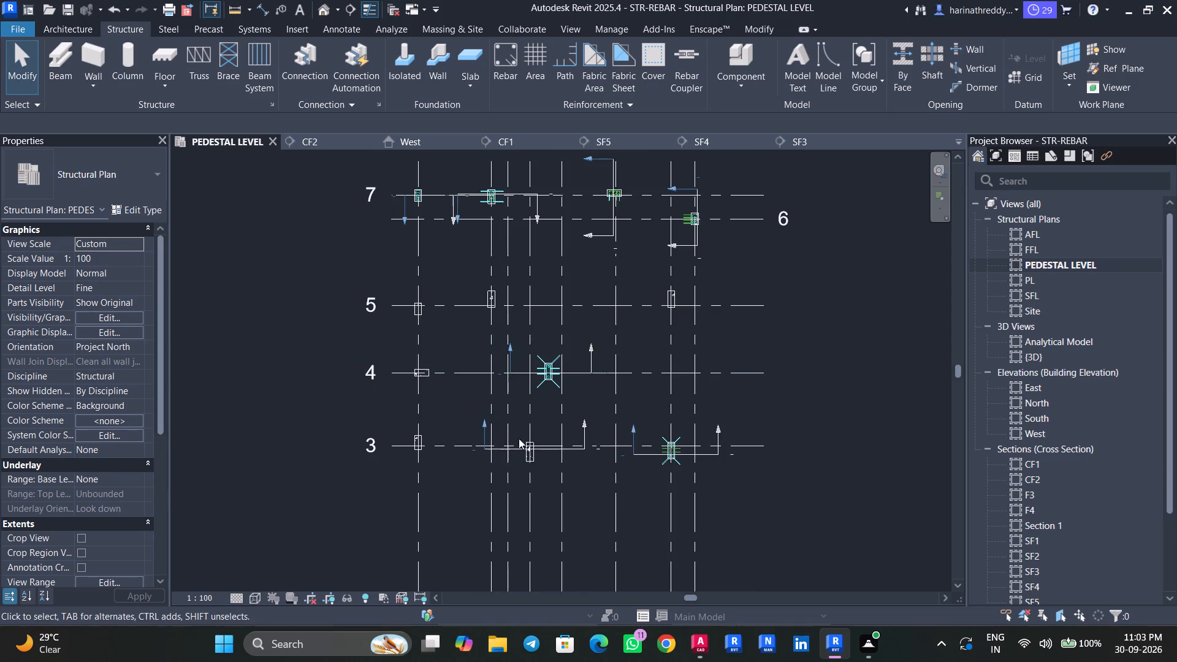
# Start Rebar placement on the C5 column at grid 3, choosing straight shape 00 and bar type H16.
pyautogui.scroll(2, 521, 468)
pyautogui.scroll(-1, 521, 468)
pyautogui.scroll(5, 521, 468)
pyautogui.click(536, 451)
pyautogui.scroll(9, 533, 454)
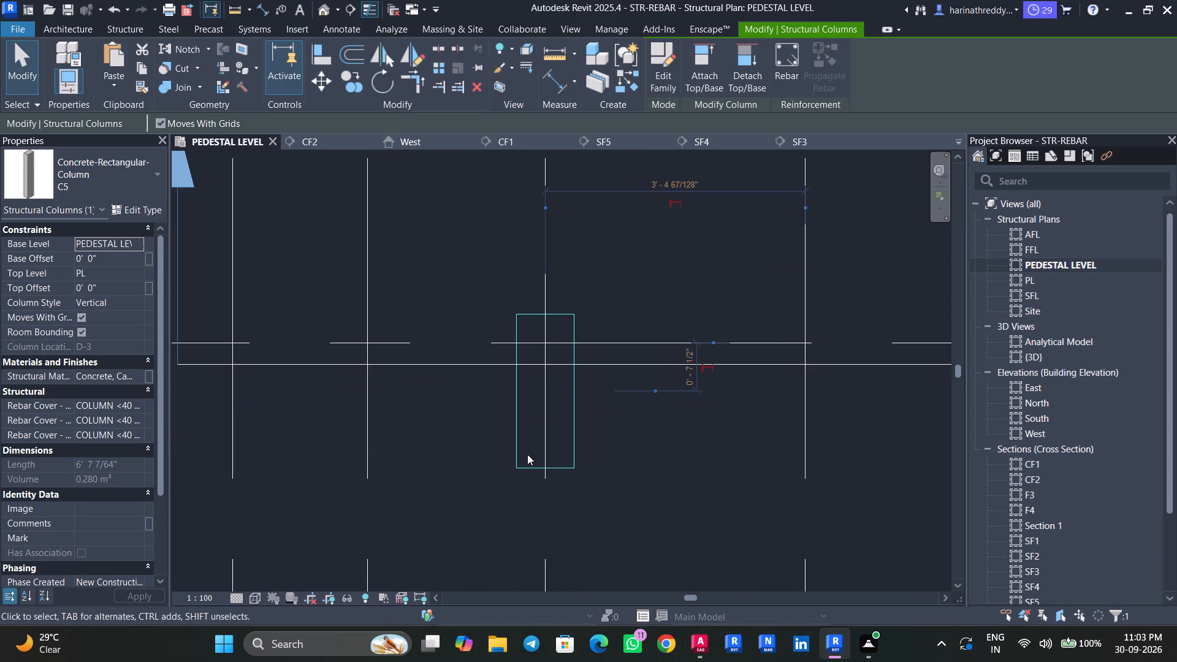
pyautogui.scroll(4, 506, 399)
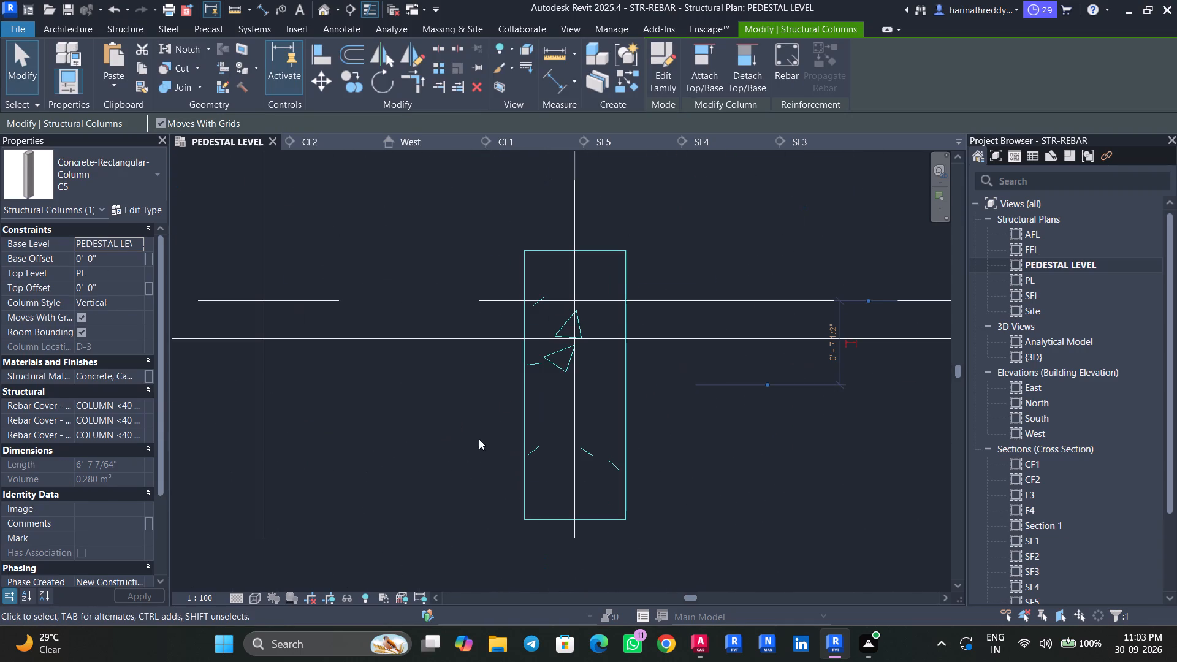
pyautogui.click(787, 68)
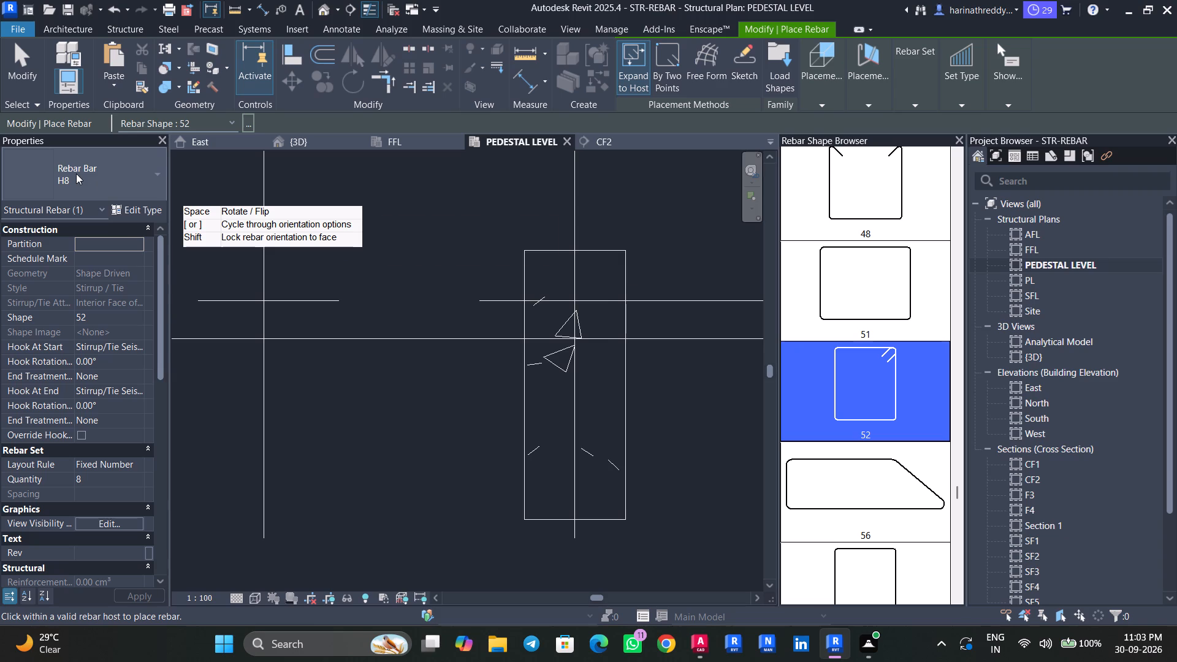
pyautogui.moveTo(956, 492); pyautogui.dragTo(954, 385)
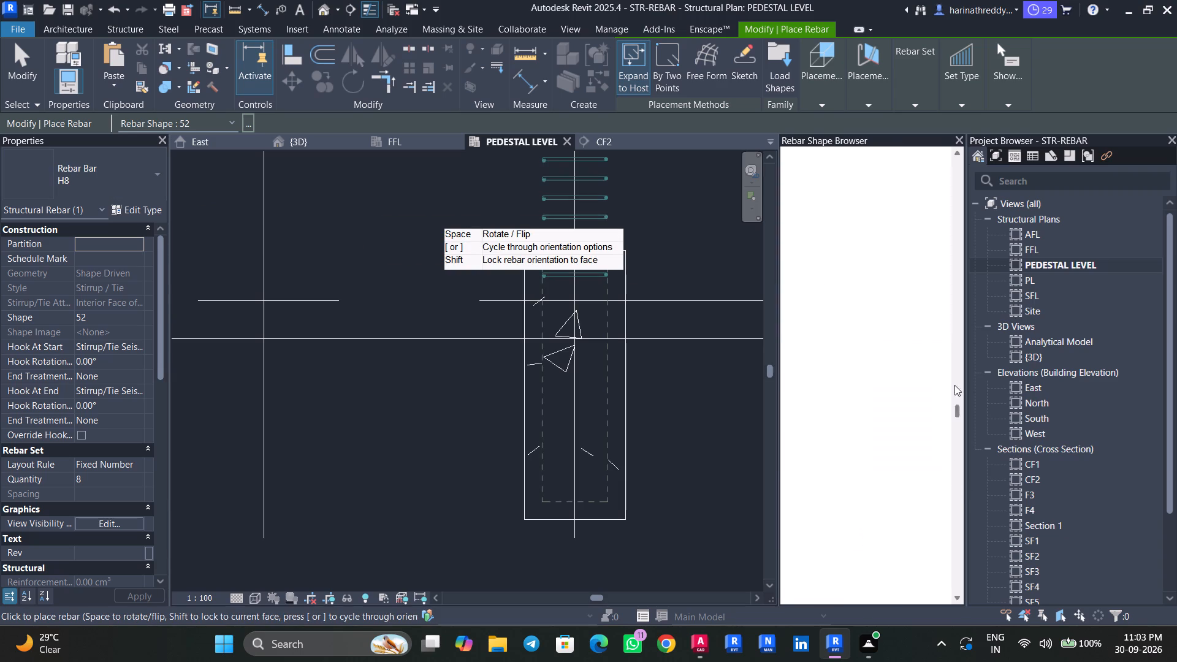
pyautogui.moveTo(954, 385); pyautogui.dragTo(967, 142)
pyautogui.click(825, 192)
pyautogui.click(121, 147)
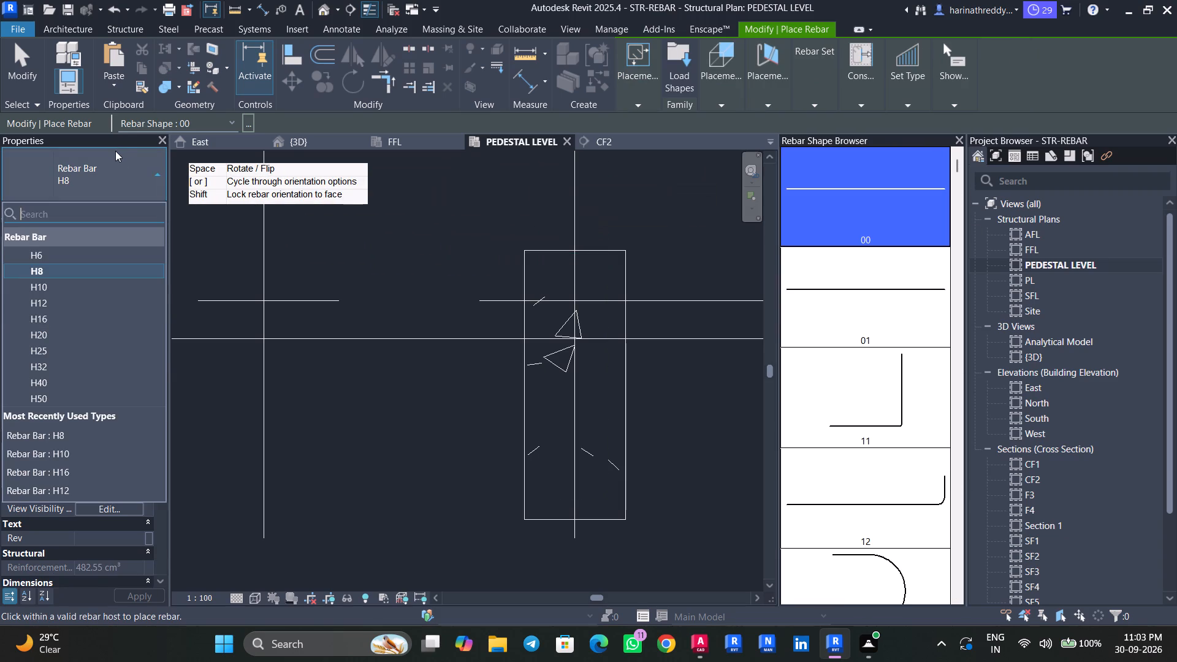
pyautogui.click(48, 319)
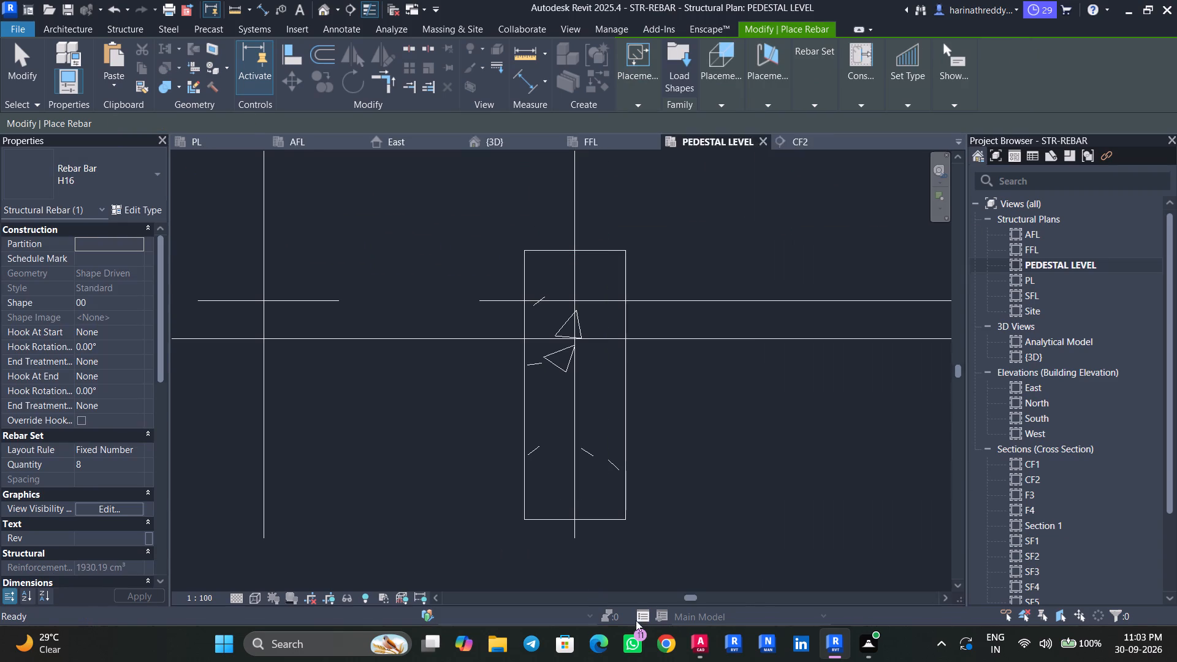
# Switch to AutoCAD and examine the C5 column's bar layout and stirrup details in the column schedule.
pyautogui.click(704, 644)
pyautogui.scroll(-4, 326, 473)
pyautogui.moveTo(363, 471); pyautogui.dragTo(363, 470, button='middle')
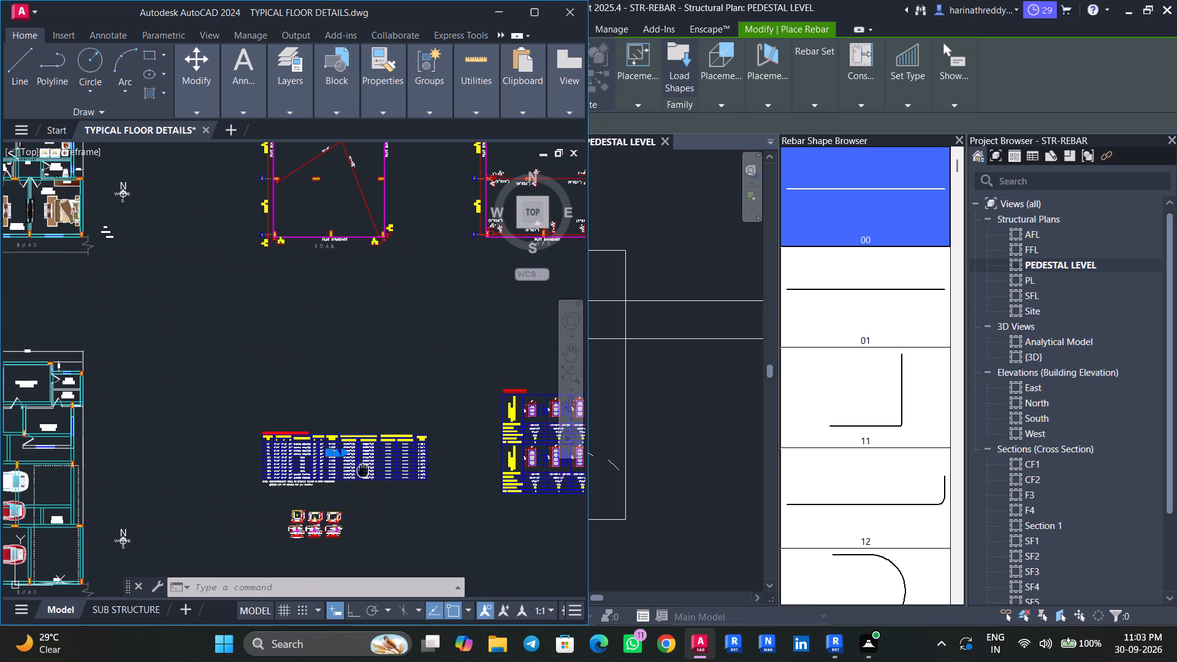
pyautogui.moveTo(363, 470); pyautogui.dragTo(133, 456, button='middle')
pyautogui.scroll(4, 370, 466)
pyautogui.moveTo(156, 379); pyautogui.dragTo(319, 411, button='middle')
pyautogui.scroll(2, 284, 428)
pyautogui.moveTo(283, 428); pyautogui.dragTo(357, 482, button='middle')
pyautogui.scroll(1, 357, 482)
pyautogui.scroll(-2, 357, 482)
pyautogui.moveTo(358, 471); pyautogui.dragTo(355, 364, button='middle')
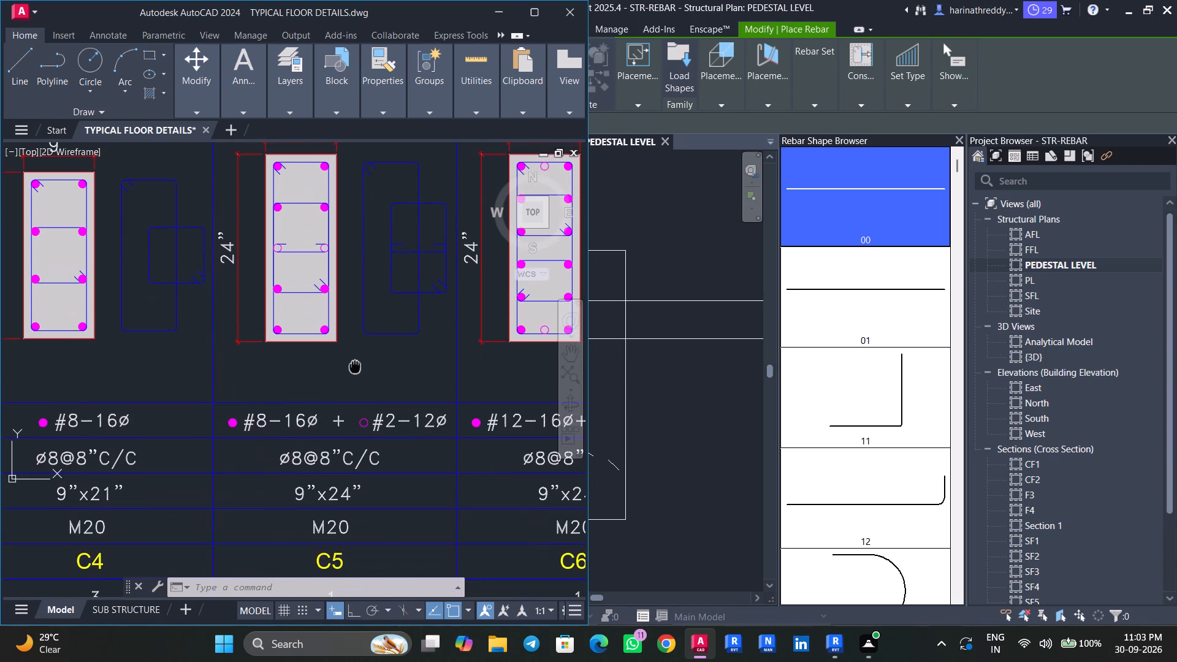
pyautogui.moveTo(355, 364); pyautogui.dragTo(355, 363, button='middle')
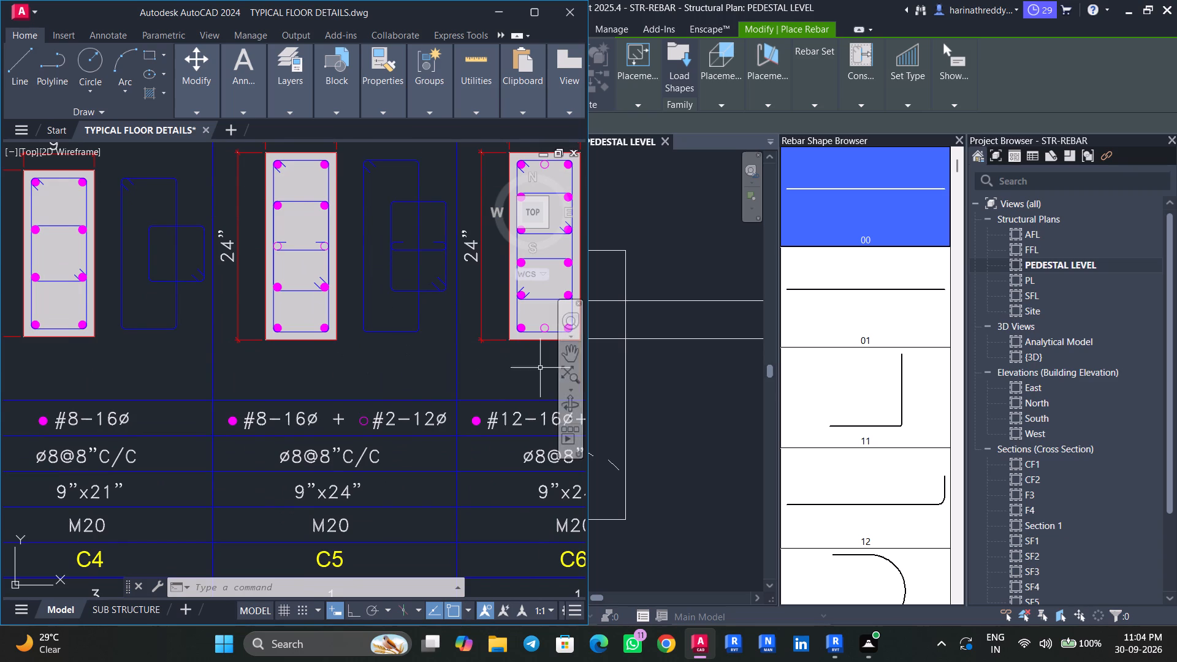
pyautogui.scroll(-3, 702, 373)
# Back in Revit, place one vertical H16 bar with the Single layout rule inside the C5 column's upper-right corner in plan.
pyautogui.moveTo(650, 403); pyautogui.dragTo(782, 378, button='middle')
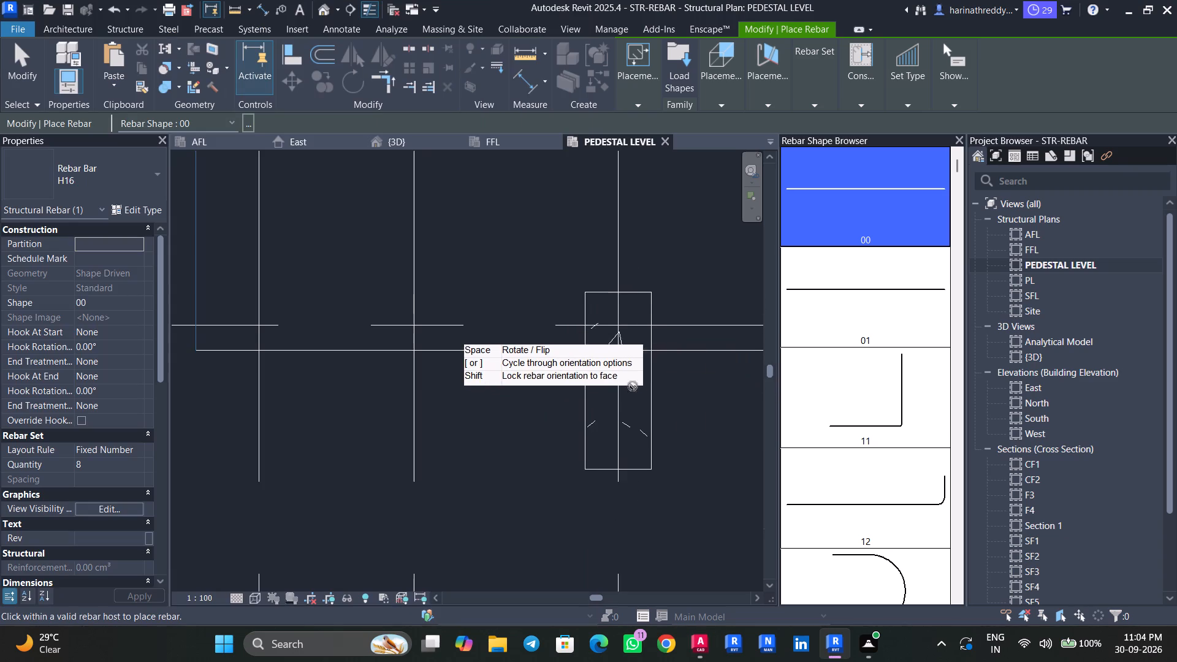
pyautogui.scroll(2, 631, 380)
pyautogui.scroll(-1, 632, 379)
pyautogui.scroll(2, 632, 379)
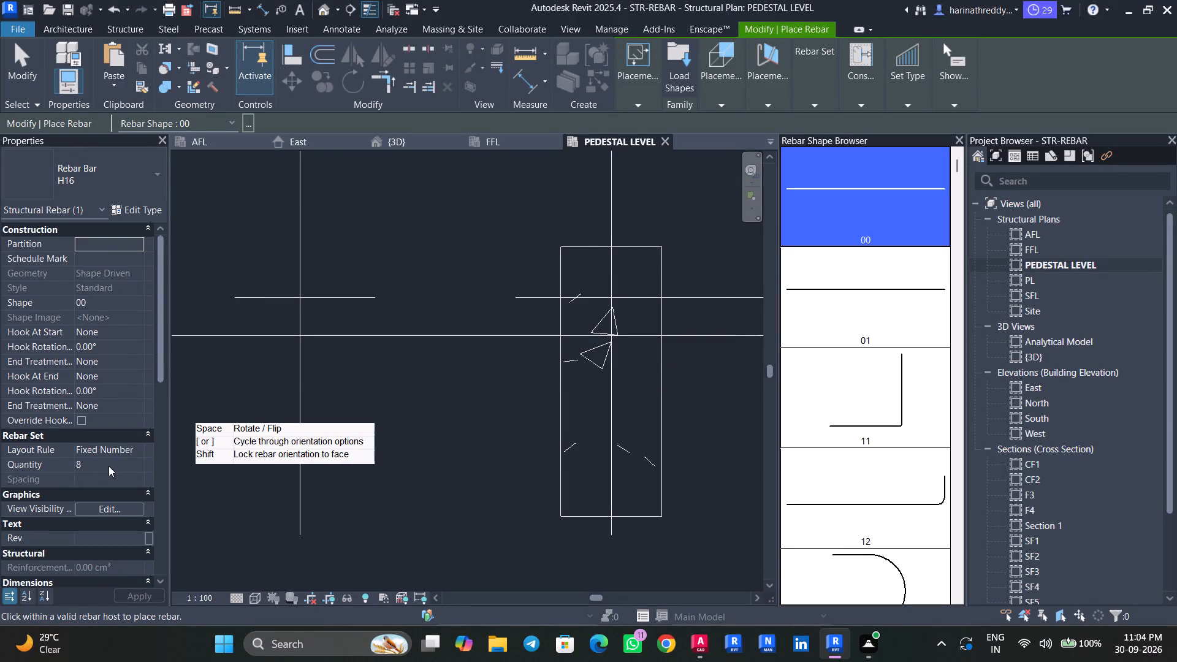
pyautogui.click(109, 466)
pyautogui.press('4')
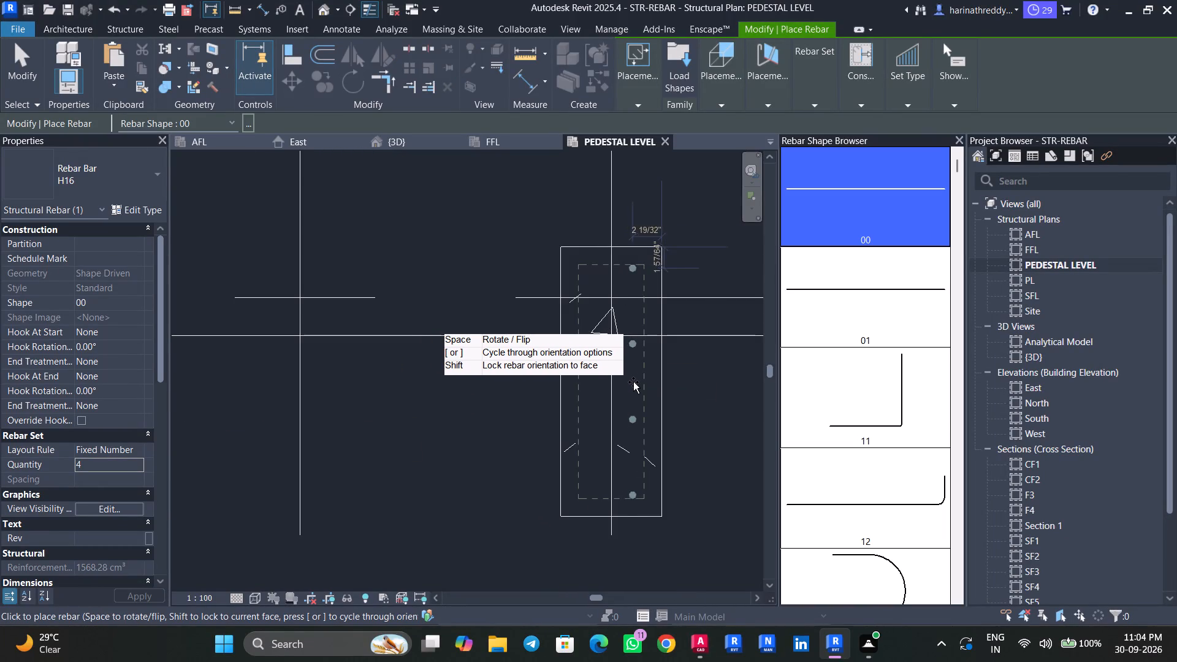
pyautogui.scroll(2, 633, 382)
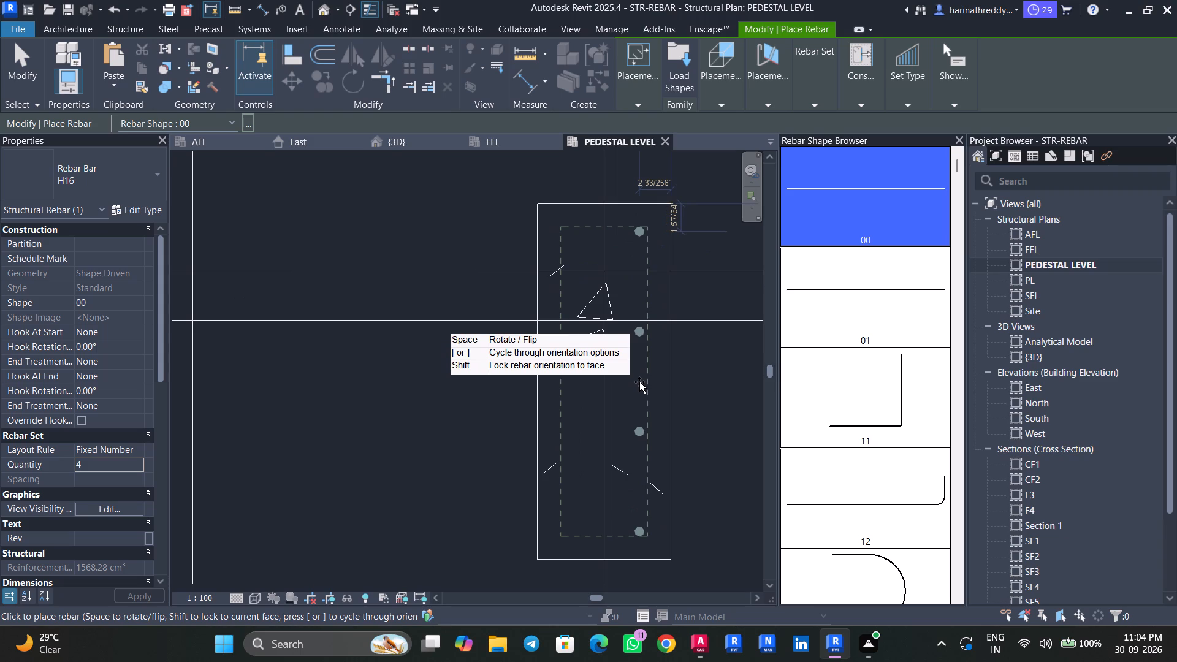
pyautogui.click(143, 449)
pyautogui.click(117, 465)
pyautogui.scroll(4, 680, 225)
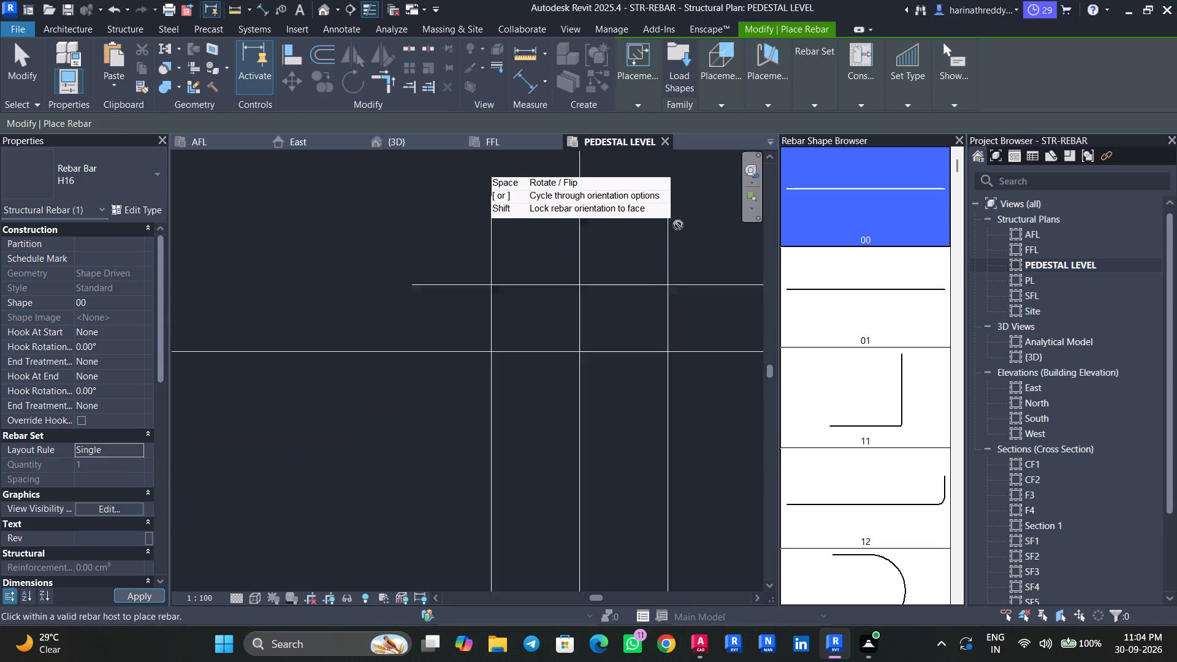
pyautogui.click(614, 235)
pyautogui.press('Escape')
pyautogui.press('Escape')
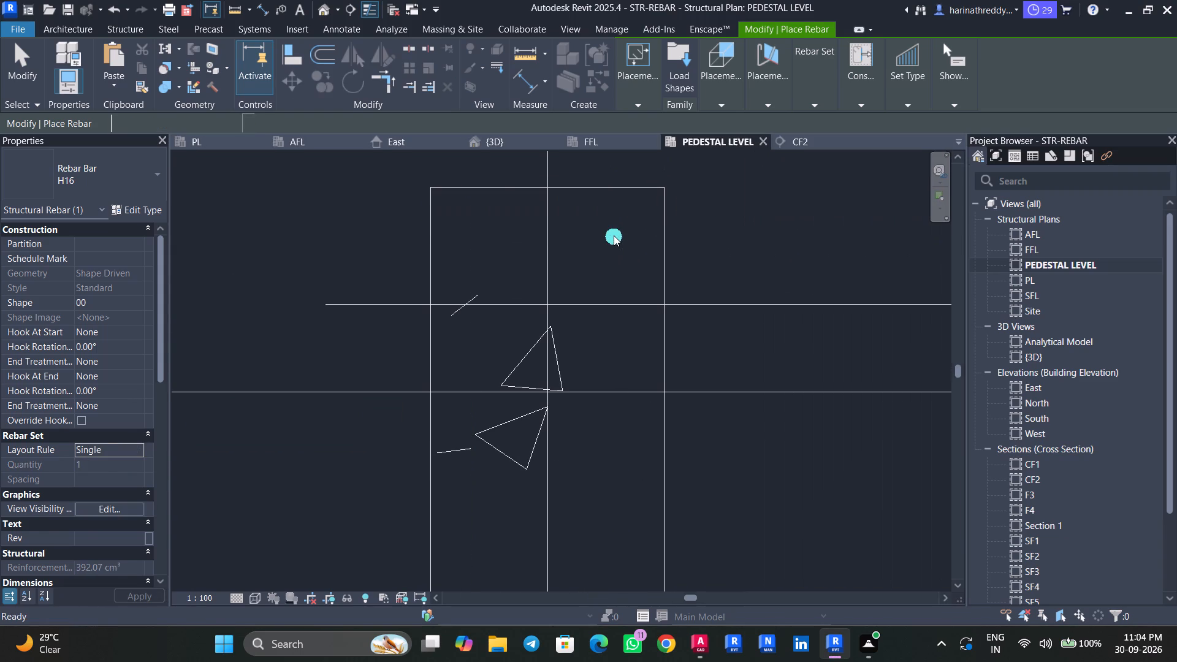
pyautogui.press('Escape')
# Edit the new bar's sketch in the East elevation and extend its lower end down below the column toward the footing.
pyautogui.click(614, 238)
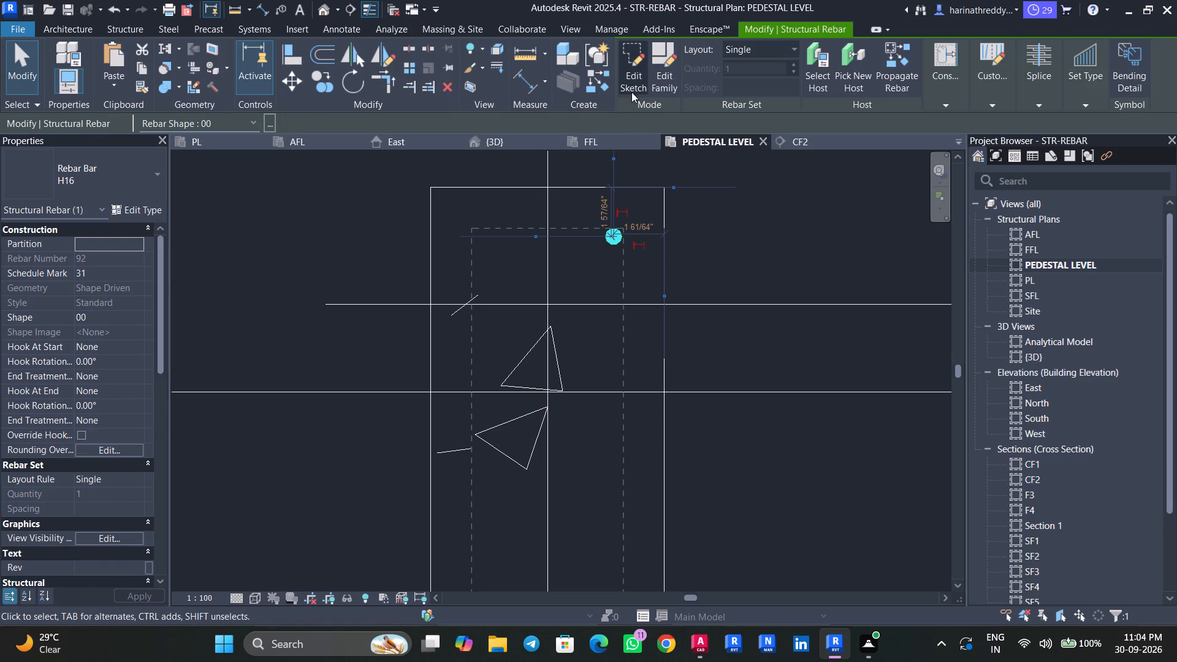
pyautogui.click(631, 86)
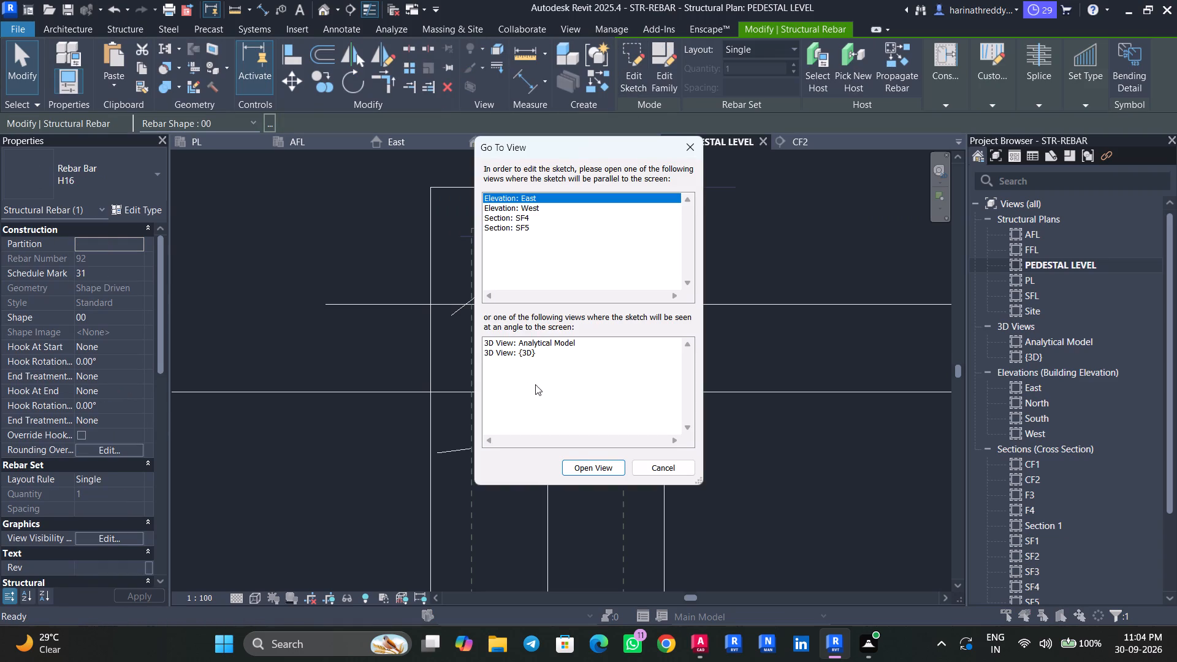
pyautogui.click(585, 469)
pyautogui.scroll(-3, 470, 370)
pyautogui.scroll(1, 470, 370)
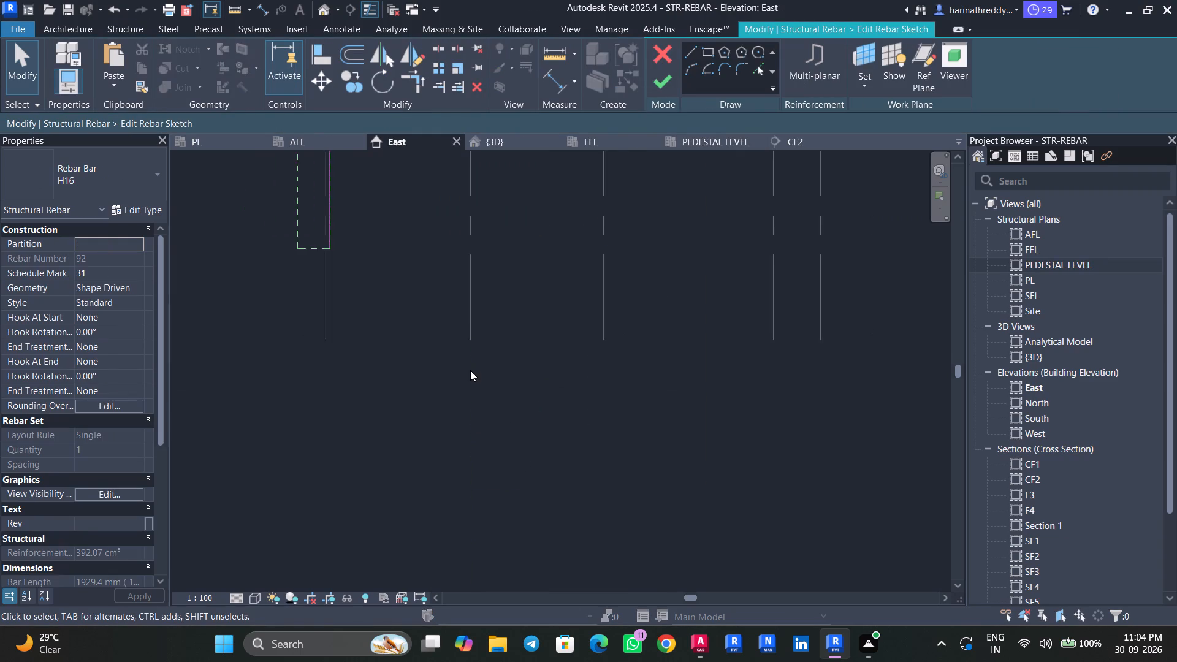
pyautogui.scroll(-4, 470, 370)
pyautogui.scroll(3, 390, 270)
pyautogui.click(392, 286)
pyautogui.scroll(10, 381, 317)
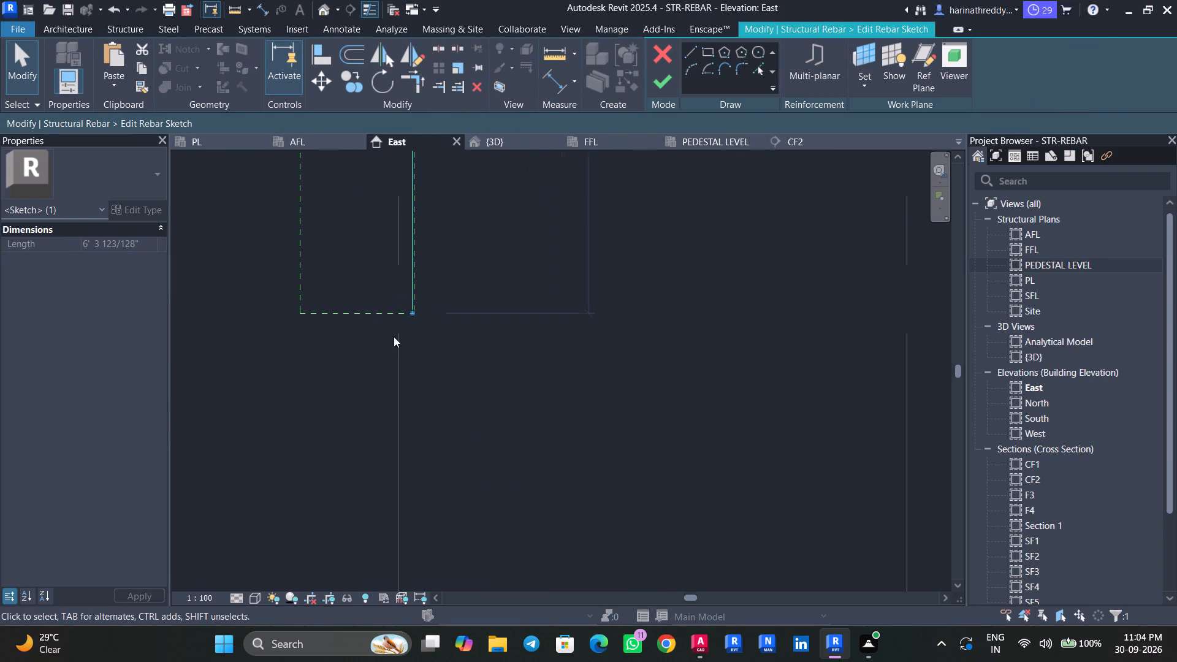
pyautogui.moveTo(411, 315); pyautogui.dragTo(401, 531)
pyautogui.moveTo(493, 514); pyautogui.dragTo(491, 224, button='middle')
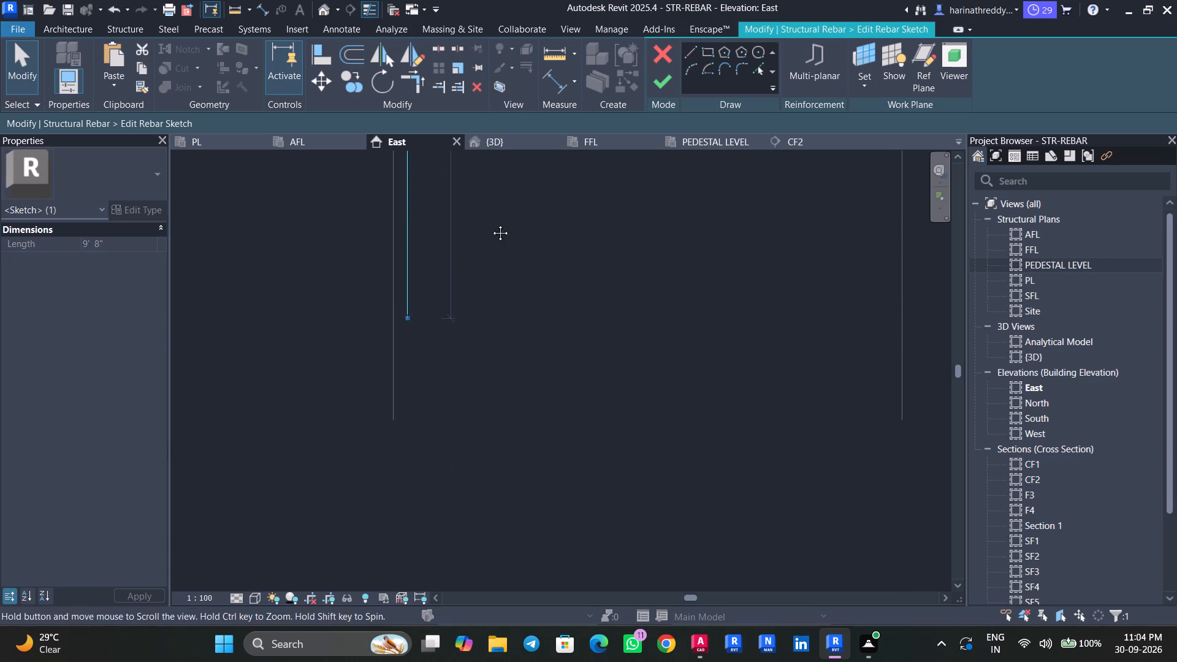
pyautogui.moveTo(491, 224); pyautogui.dragTo(492, 222, button='middle')
pyautogui.moveTo(409, 238); pyautogui.dragTo(416, 337)
# Draw a 1' horizontal leg from the bar's lower end and finish the sketch.
pyautogui.click(690, 54)
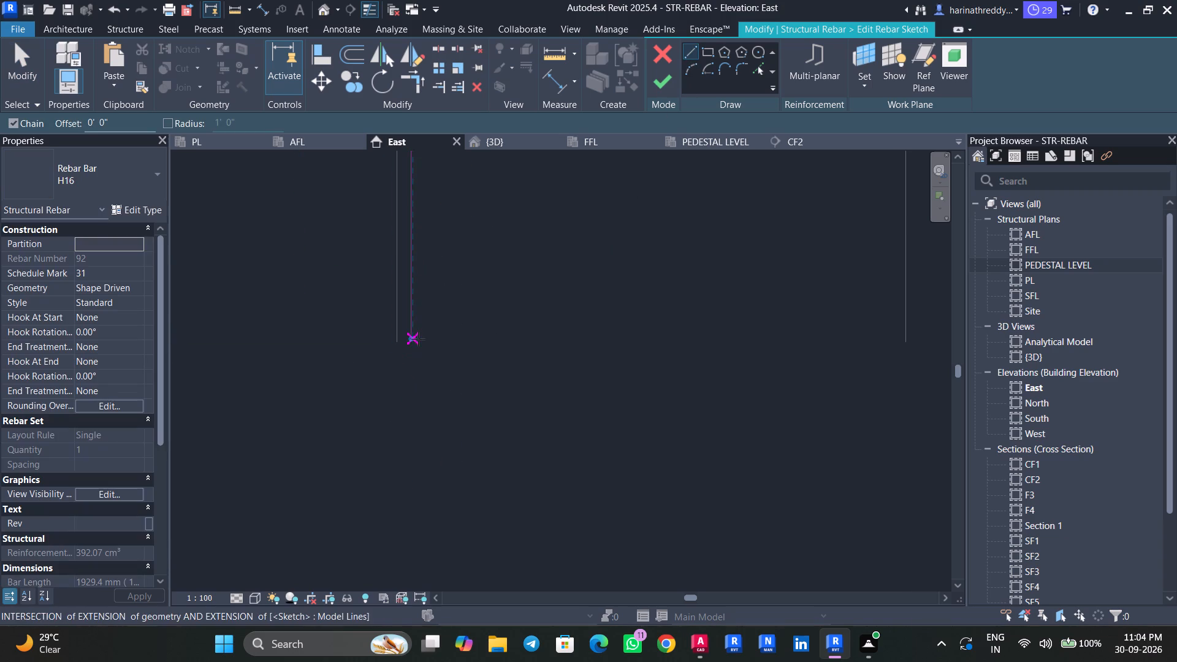
pyautogui.click(419, 338)
pyautogui.write("1'")
pyautogui.press('Return')
pyautogui.press('Escape')
pyautogui.press('Escape')
pyautogui.press('Escape')
pyautogui.click(668, 91)
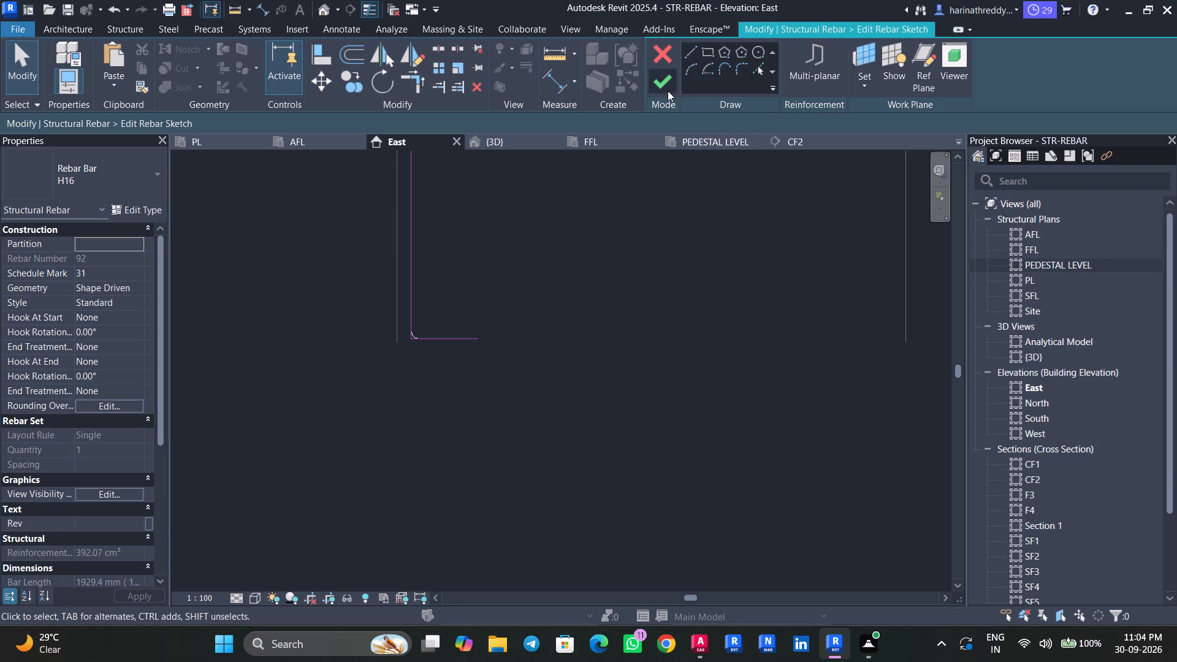
# From the PEDESTAL LEVEL plan, set the L-shaped bar's view visibility to unobscured in the {3D} view.
pyautogui.scroll(-3, 437, 265)
pyautogui.scroll(1, 438, 265)
pyautogui.scroll(-8, 444, 257)
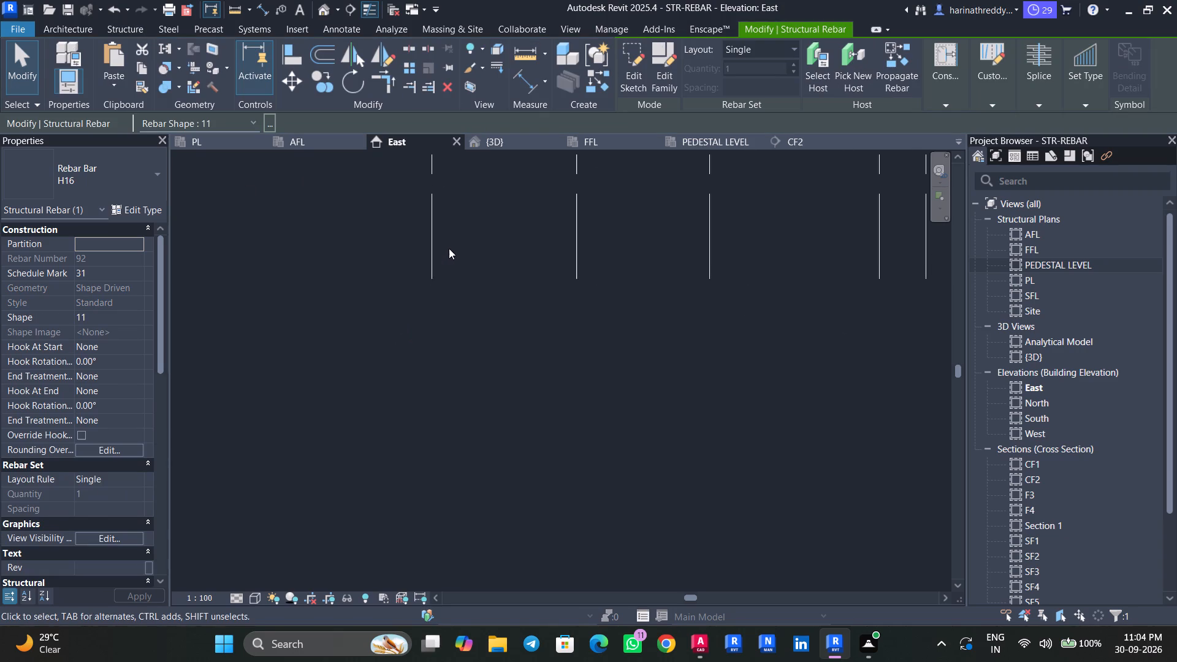
pyautogui.scroll(-5, 449, 248)
pyautogui.click(703, 146)
pyautogui.scroll(-5, 571, 270)
pyautogui.moveTo(552, 303); pyautogui.dragTo(528, 413, button='middle')
pyautogui.press('Escape')
pyautogui.click(572, 289)
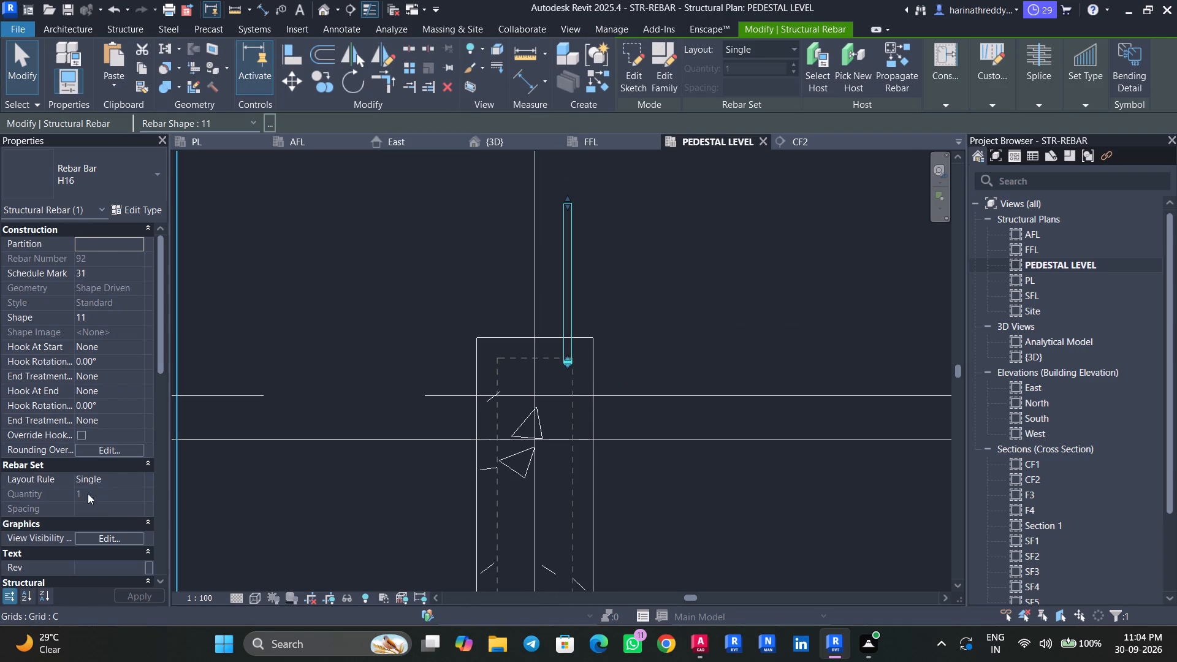
pyautogui.click(126, 539)
pyautogui.click(715, 285)
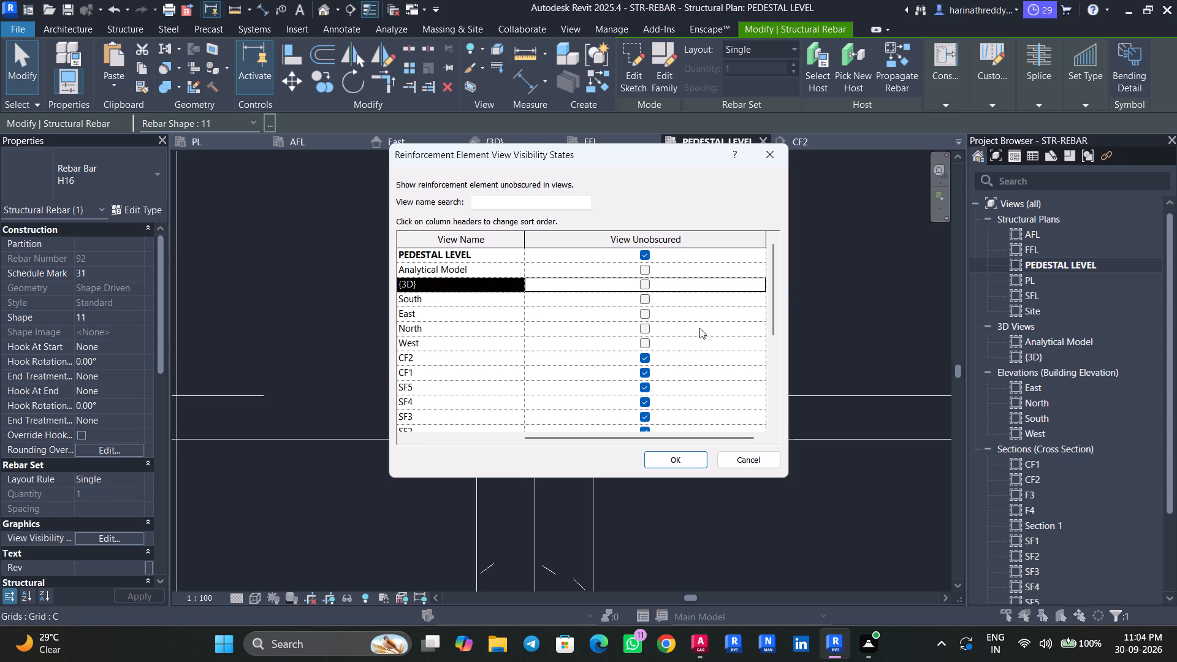
pyautogui.click(644, 285)
pyautogui.click(675, 457)
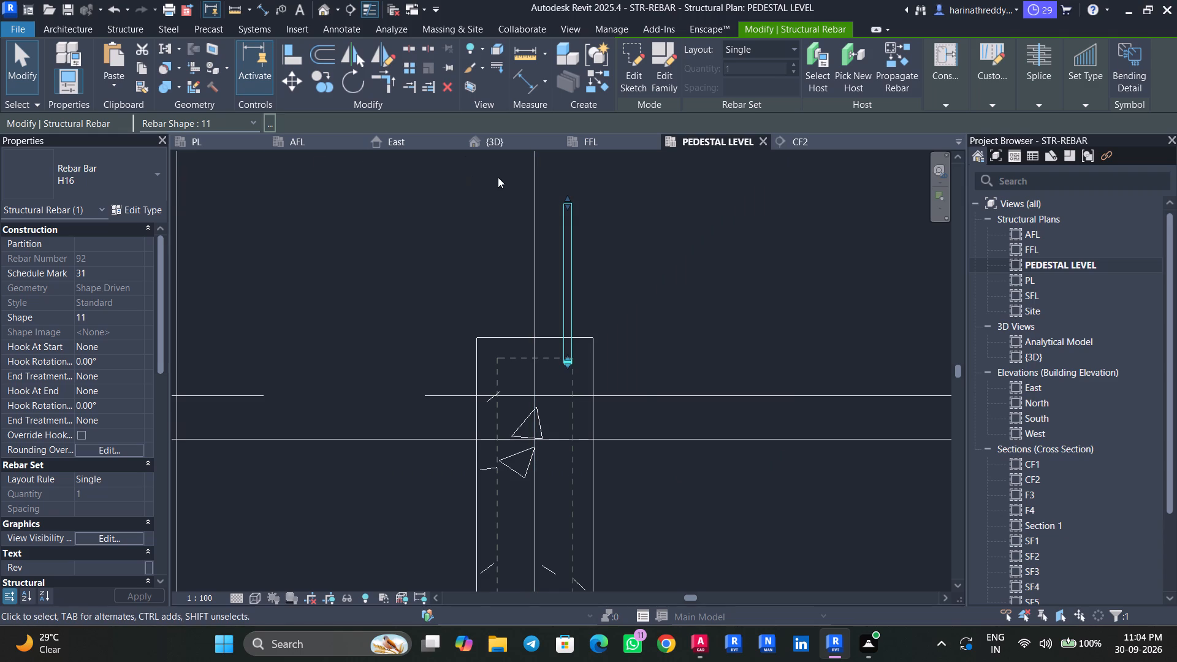
# Inspect the L-shaped bar's bottom leg in relation to the footing mesh in the {3D} view.
pyautogui.click(497, 147)
pyautogui.scroll(9, 576, 439)
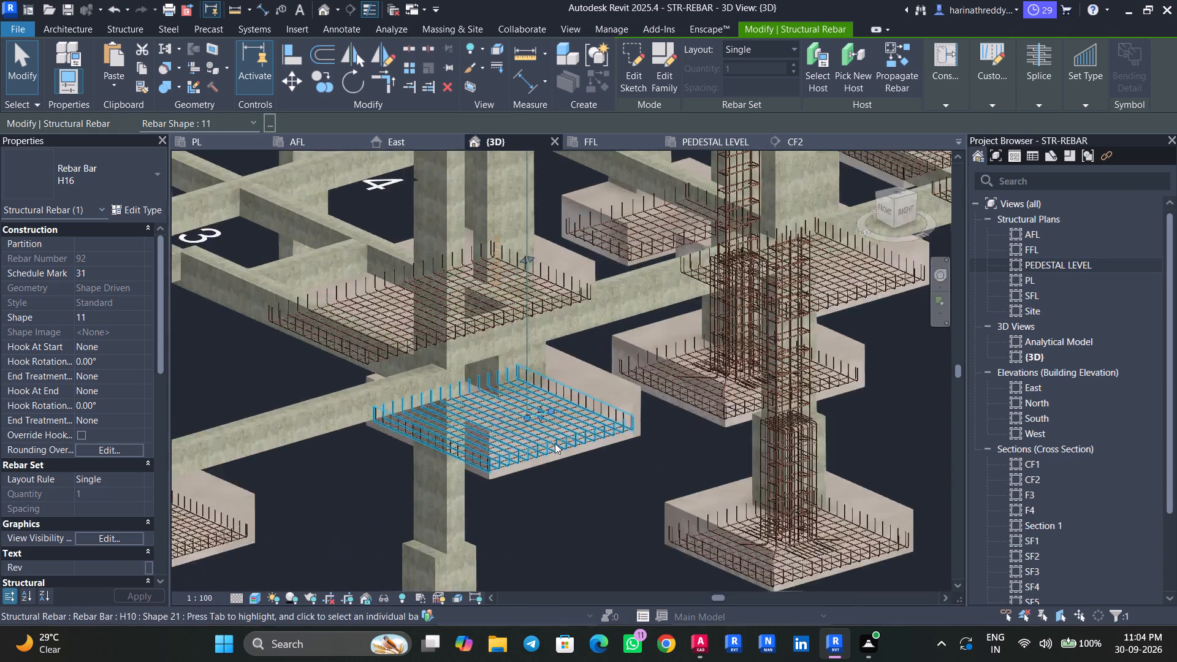
pyautogui.scroll(8, 555, 443)
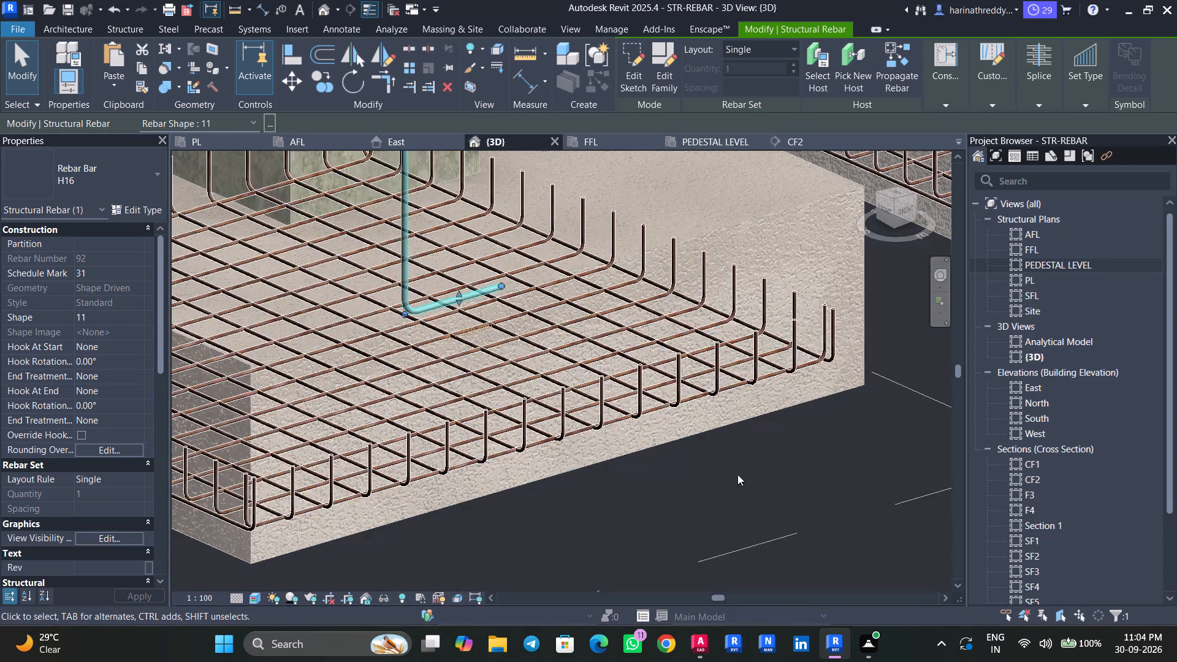
pyautogui.scroll(-6, 725, 473)
pyautogui.scroll(1, 725, 470)
pyautogui.scroll(-2, 725, 470)
pyautogui.moveTo(725, 470); pyautogui.dragTo(704, 528, button='middle')
pyautogui.press('Escape')
pyautogui.press('Escape')
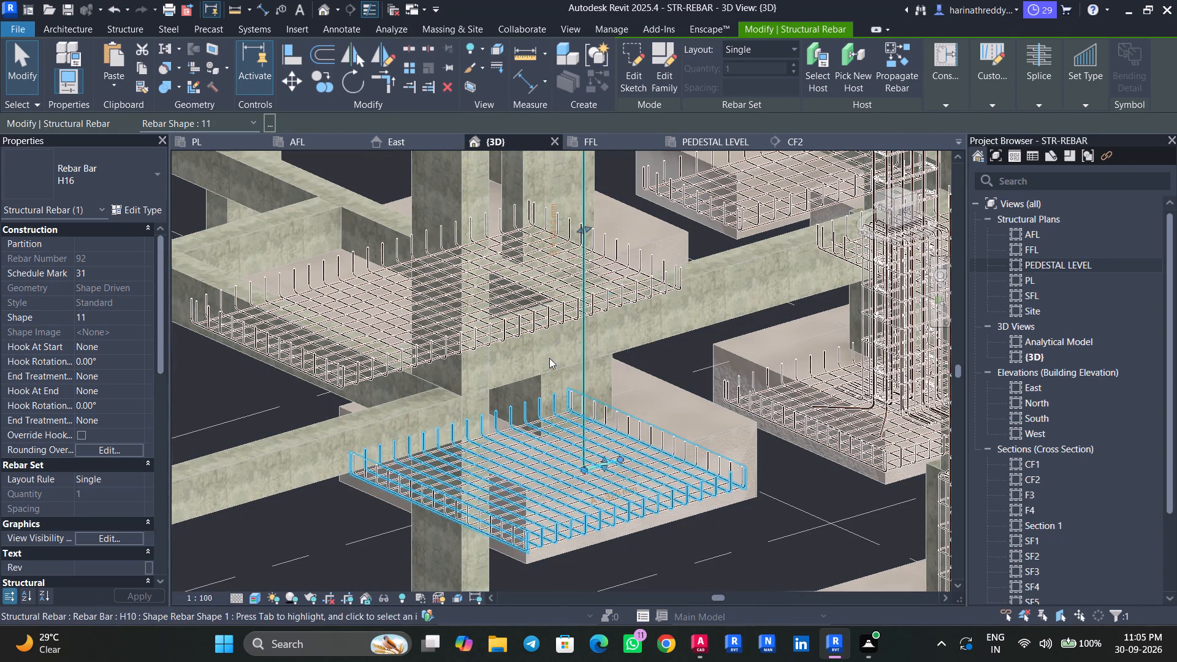
pyautogui.keyDown('shift'); pyautogui.moveTo(701, 496); pyautogui.dragTo(683, 449, button='middle'); pyautogui.keyUp('shift')
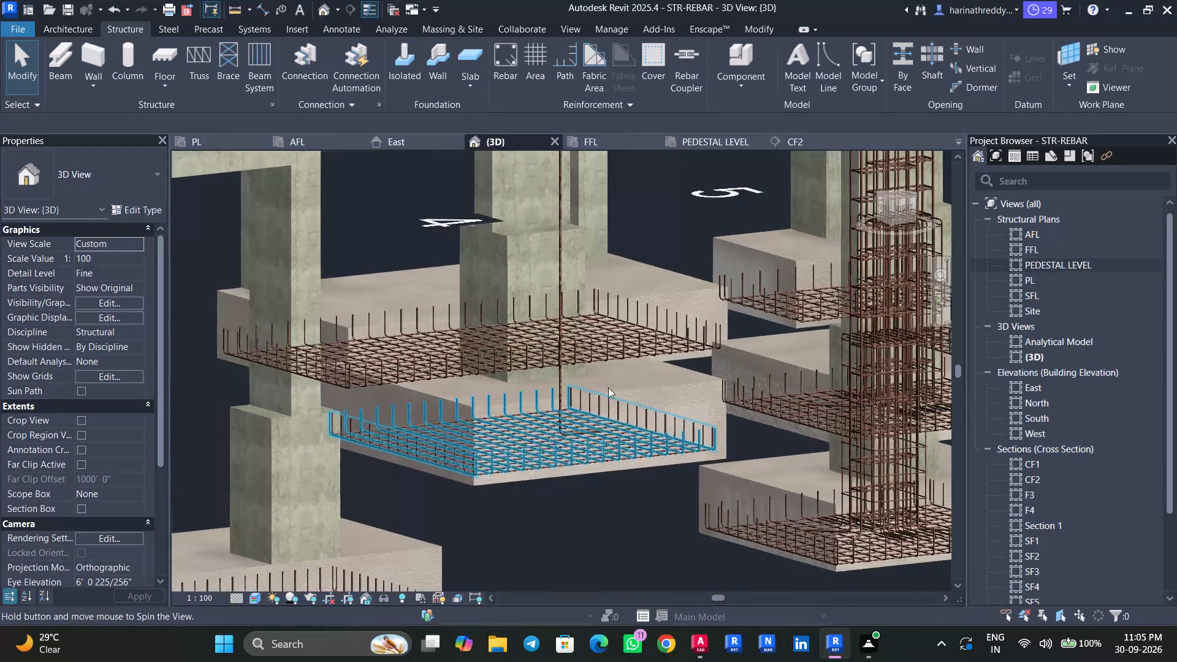
pyautogui.scroll(3, 500, 294)
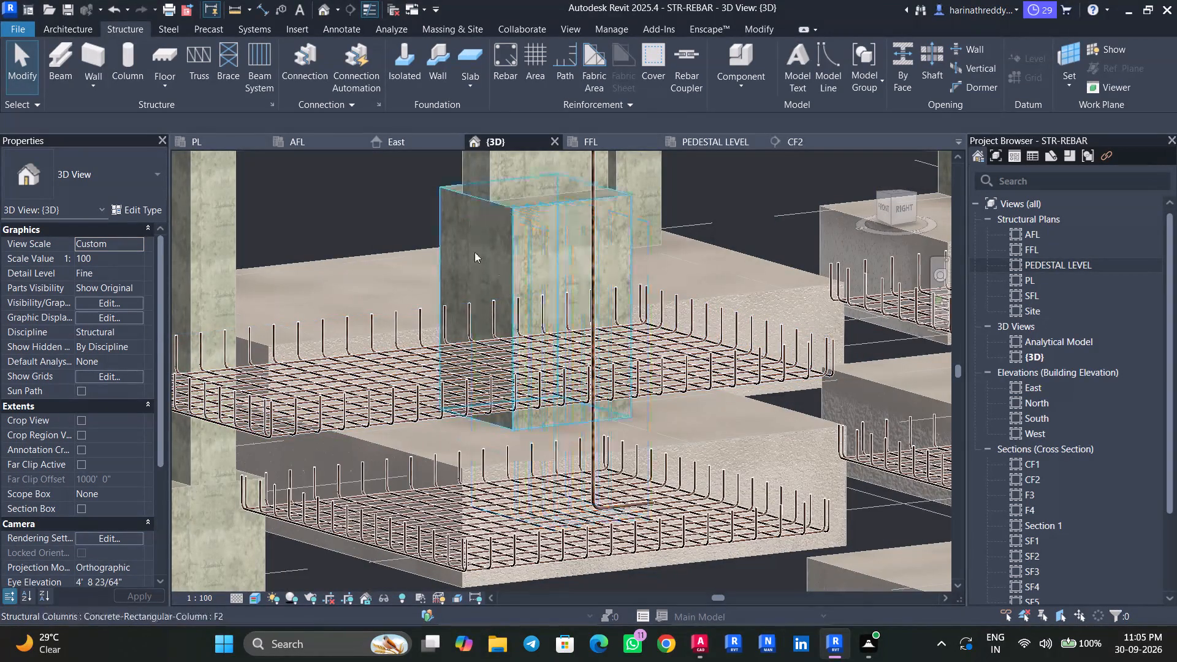
# Check the type of the pedestal around the new bar and rename the Section 1 view as F2.
pyautogui.click(454, 201)
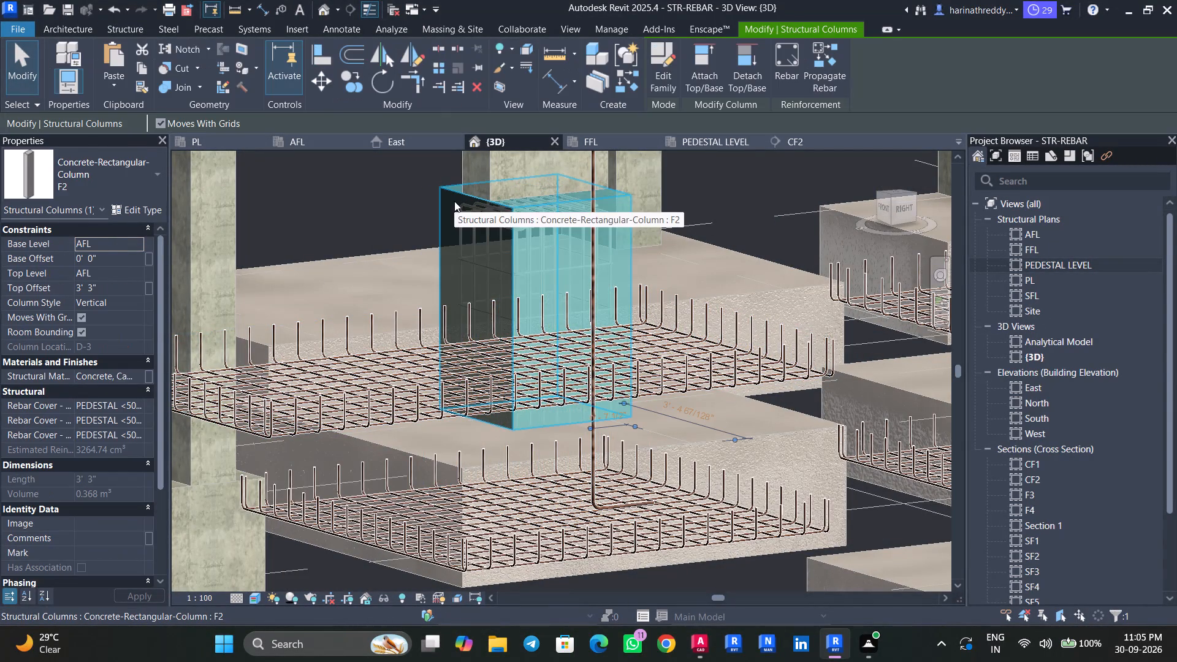
pyautogui.click(1049, 521)
pyautogui.rightClick(1049, 521)
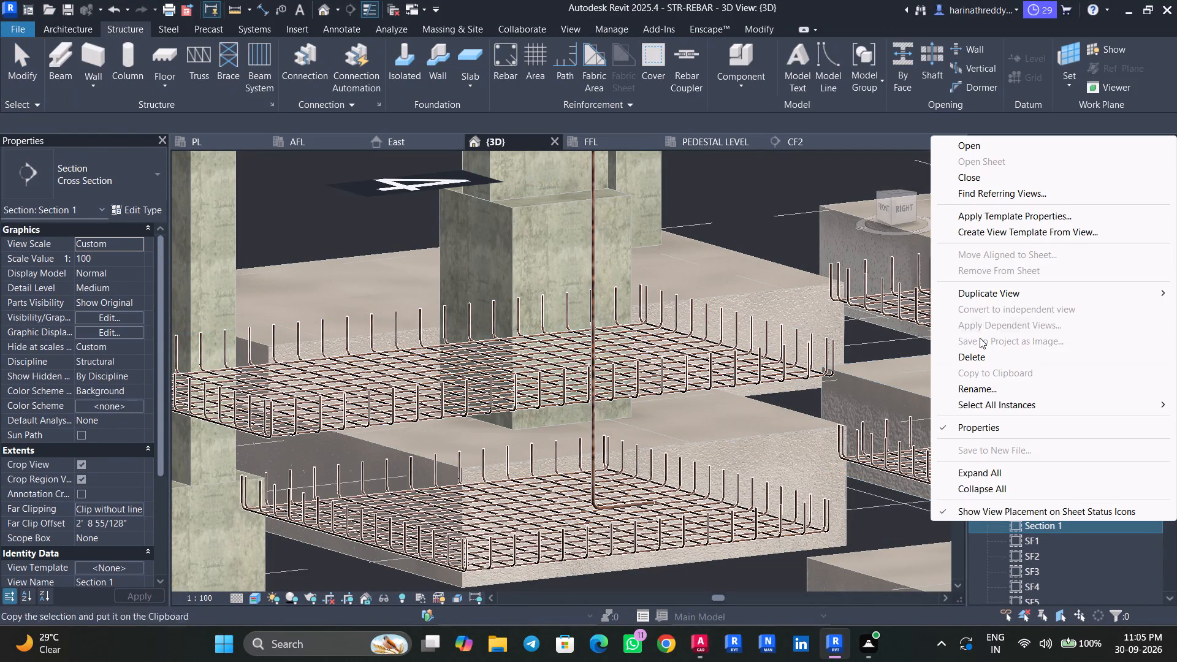
pyautogui.click(989, 390)
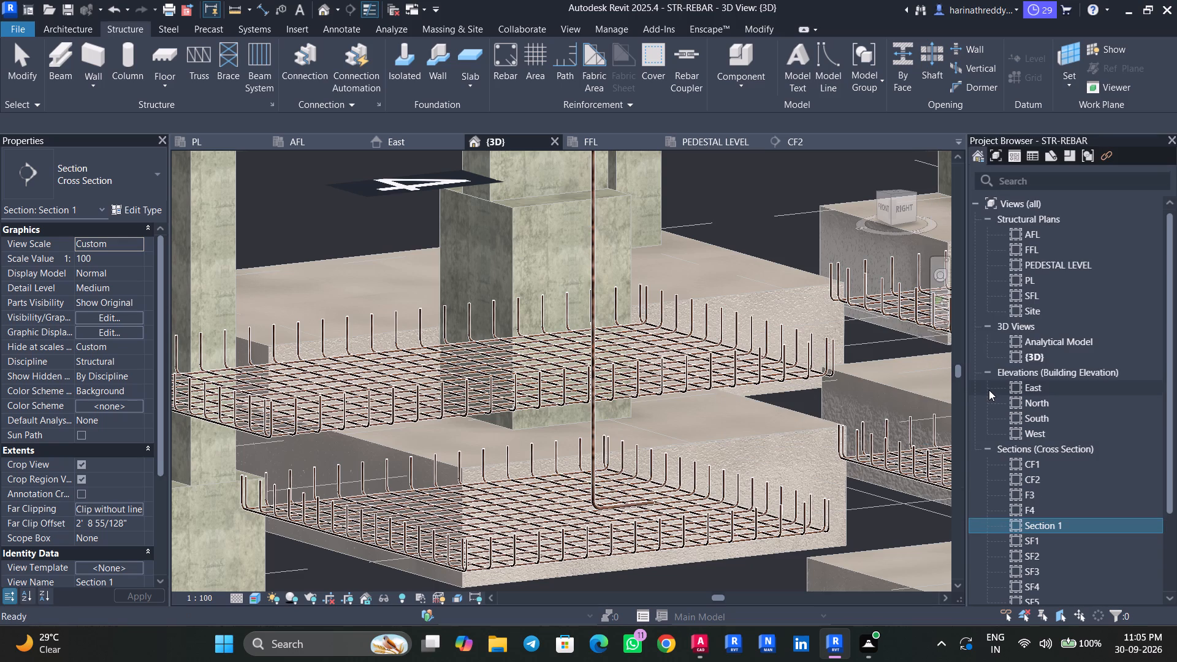
pyautogui.write('F2')
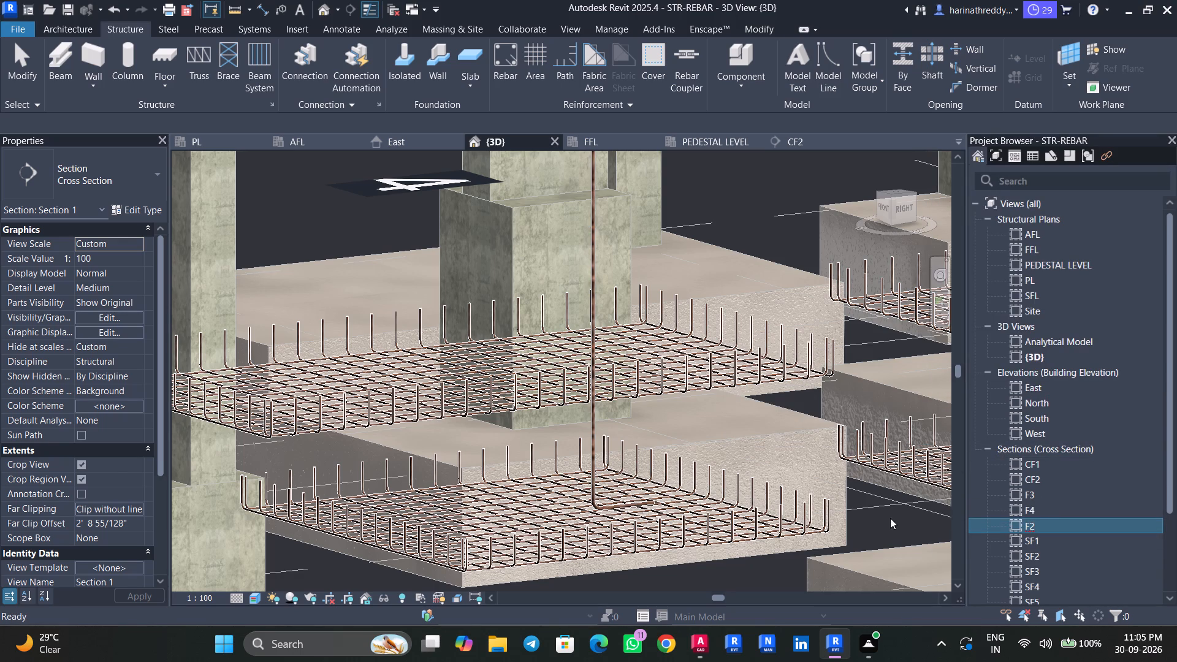
# From the F2 section, select all H10 rebar instances and set their view visibility to unobscured in the {3D} view.
pyautogui.click(890, 518)
pyautogui.tripleClick(1032, 499)
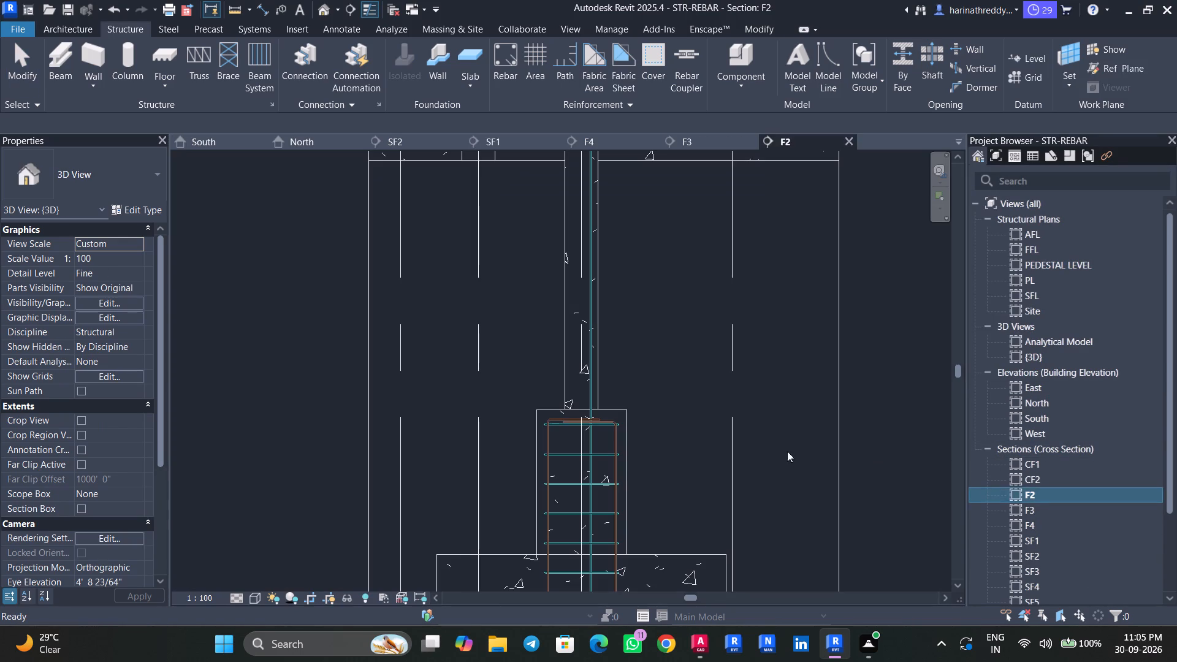
pyautogui.scroll(4, 608, 466)
pyautogui.click(618, 468)
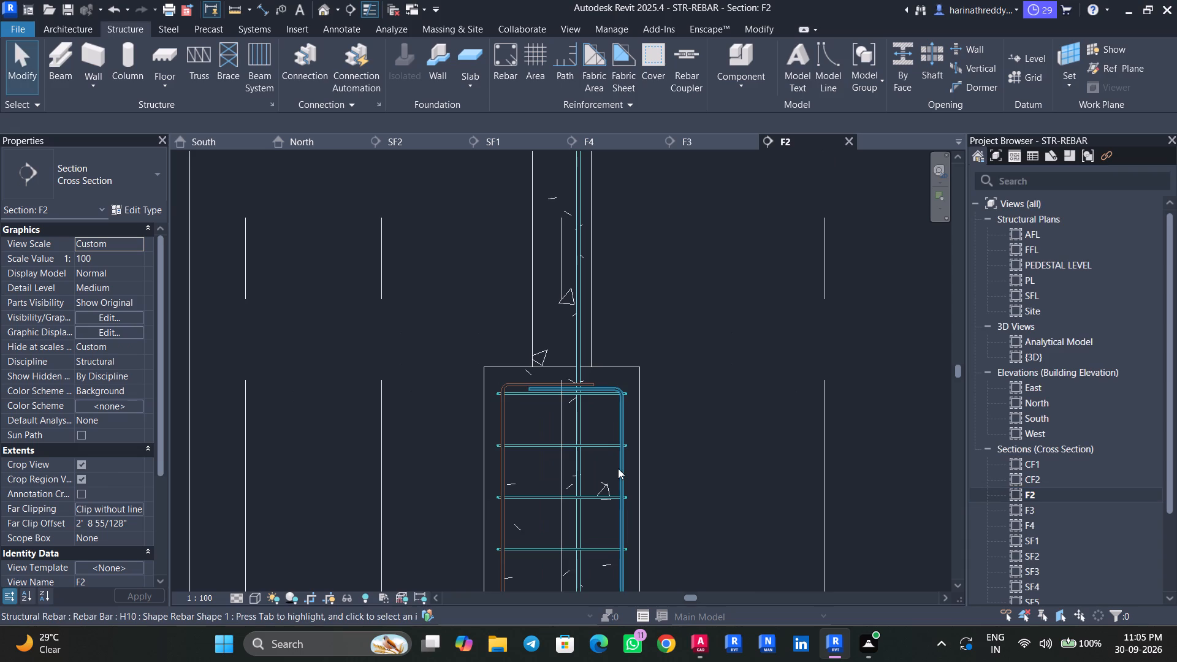
pyautogui.write('SA')
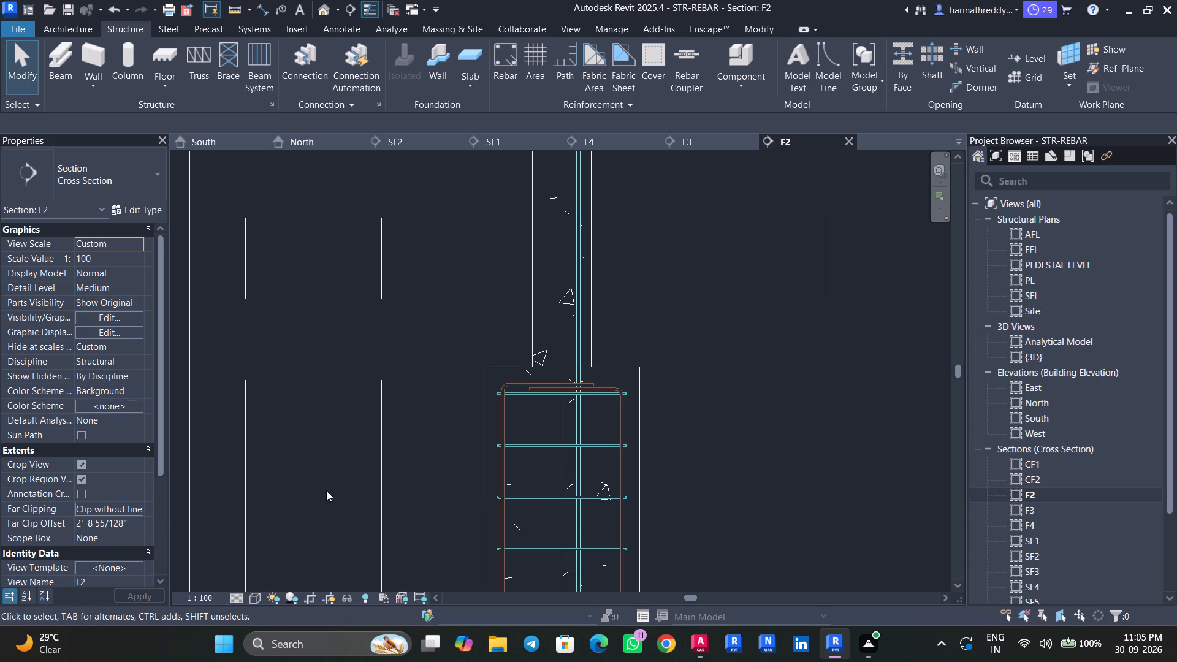
pyautogui.scroll(-2, 587, 482)
pyautogui.scroll(-2, 124, 530)
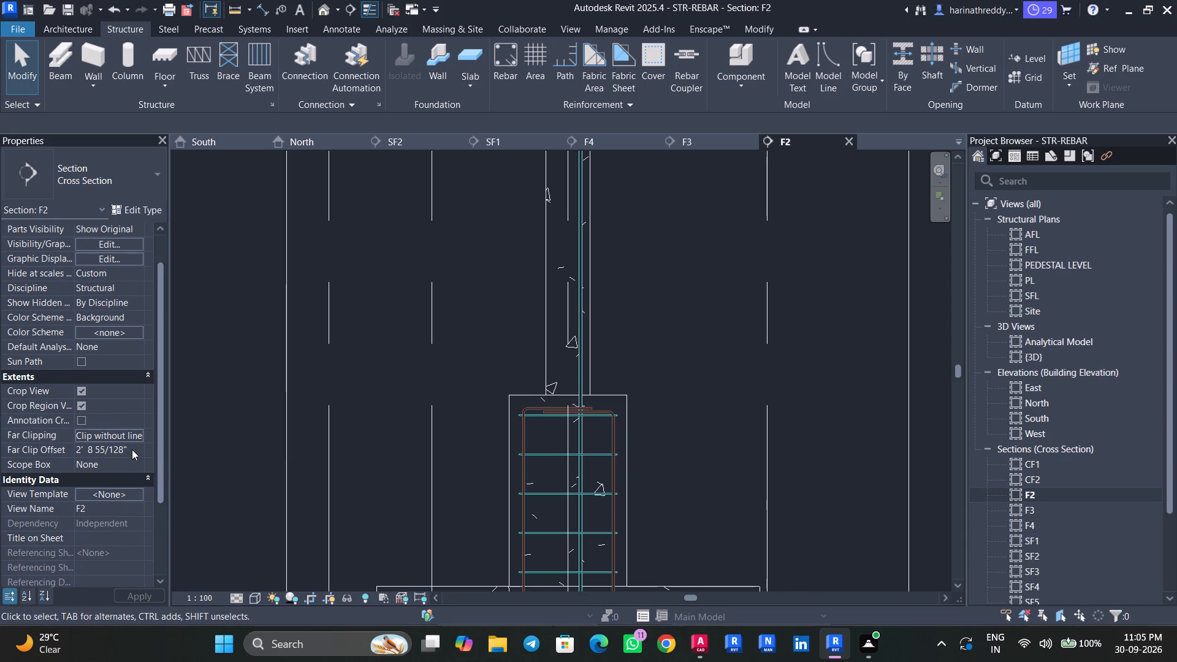
pyautogui.scroll(4, 132, 449)
pyautogui.press('Escape')
pyautogui.press('Escape')
pyautogui.press('Escape')
pyautogui.click(614, 441)
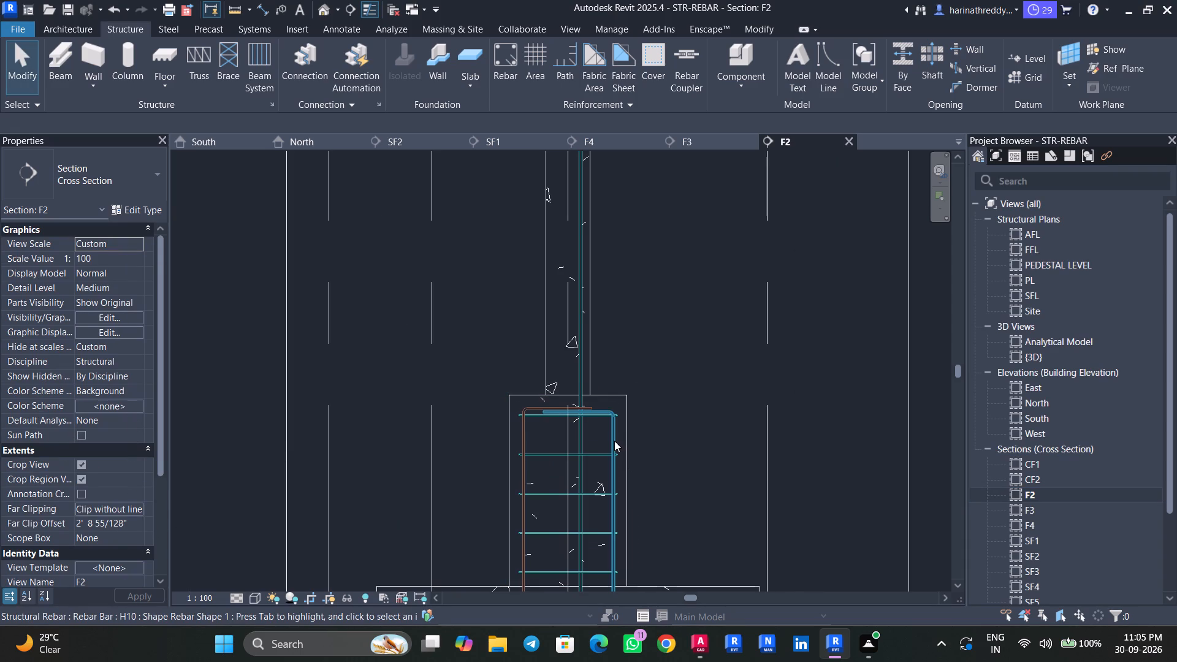
pyautogui.press('s')
pyautogui.press('a')
pyautogui.click(116, 536)
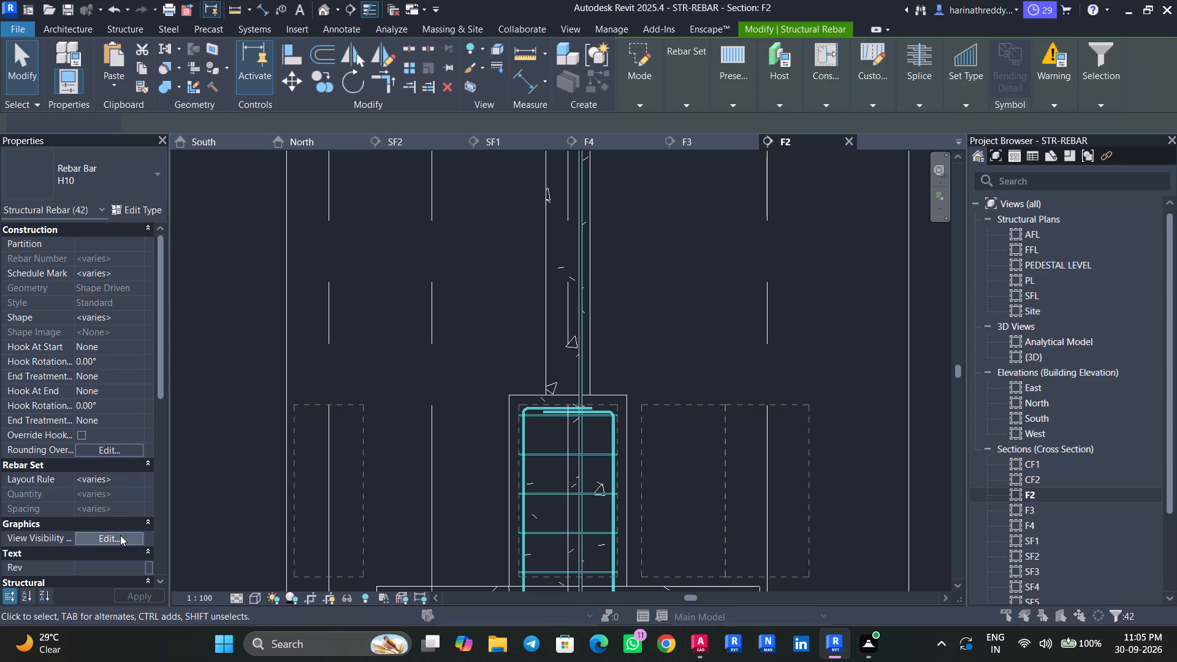
pyautogui.click(715, 283)
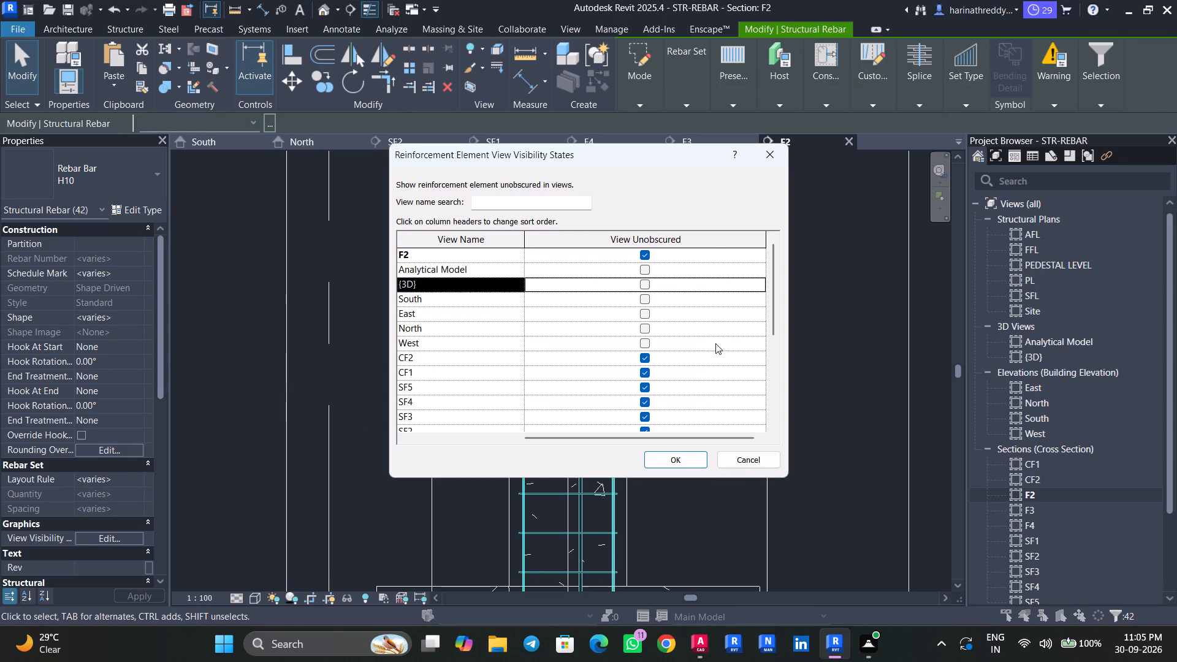
pyautogui.click(649, 284)
pyautogui.click(688, 462)
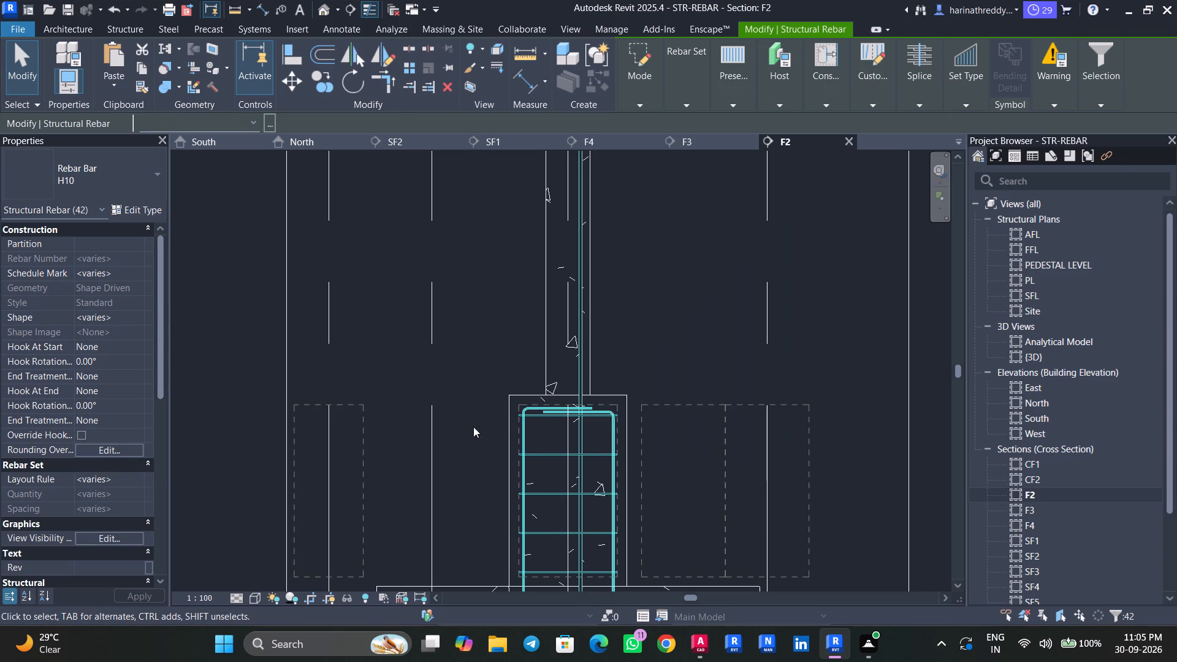
# Select all H8 rebar instances from the pedestal ties and set their view visibility to unobscured in the {3D} view.
pyautogui.press('Escape')
pyautogui.press('Escape')
pyautogui.click(568, 453)
pyautogui.write('SA')
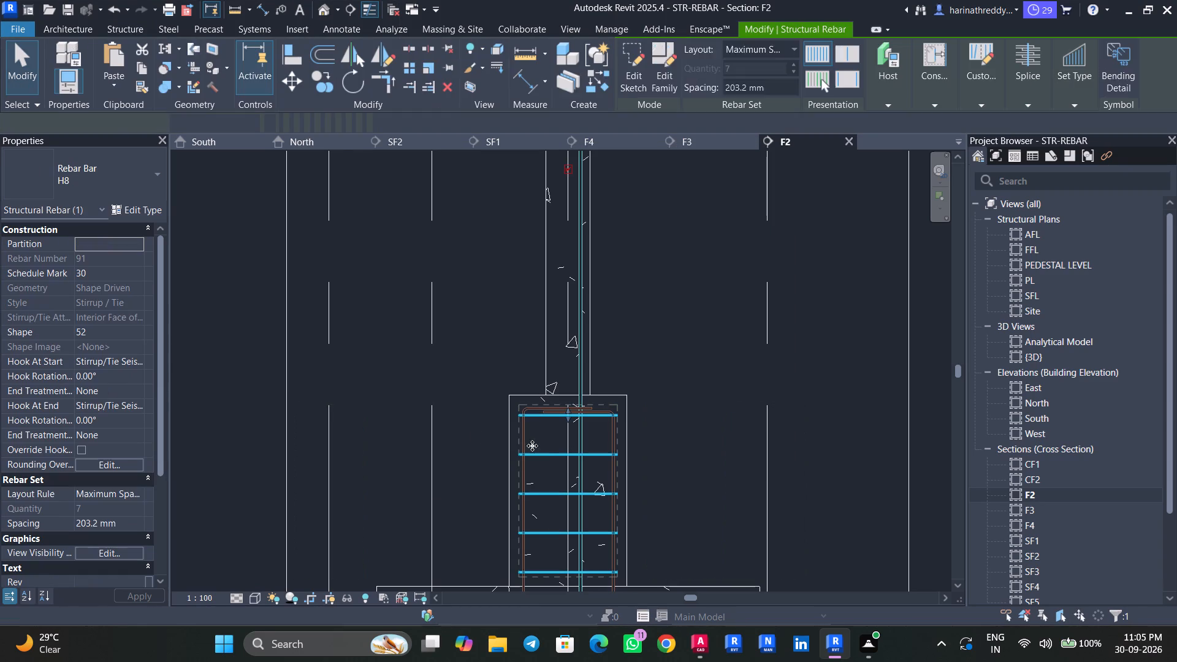
pyautogui.click(128, 552)
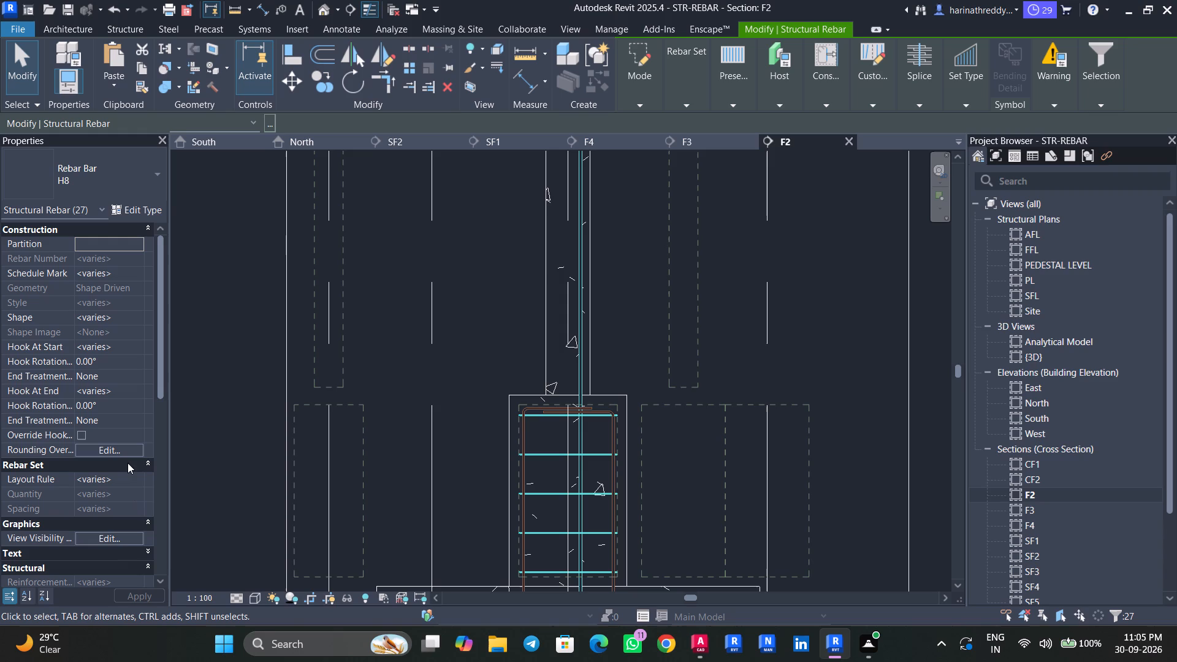
pyautogui.click(121, 538)
pyautogui.click(717, 287)
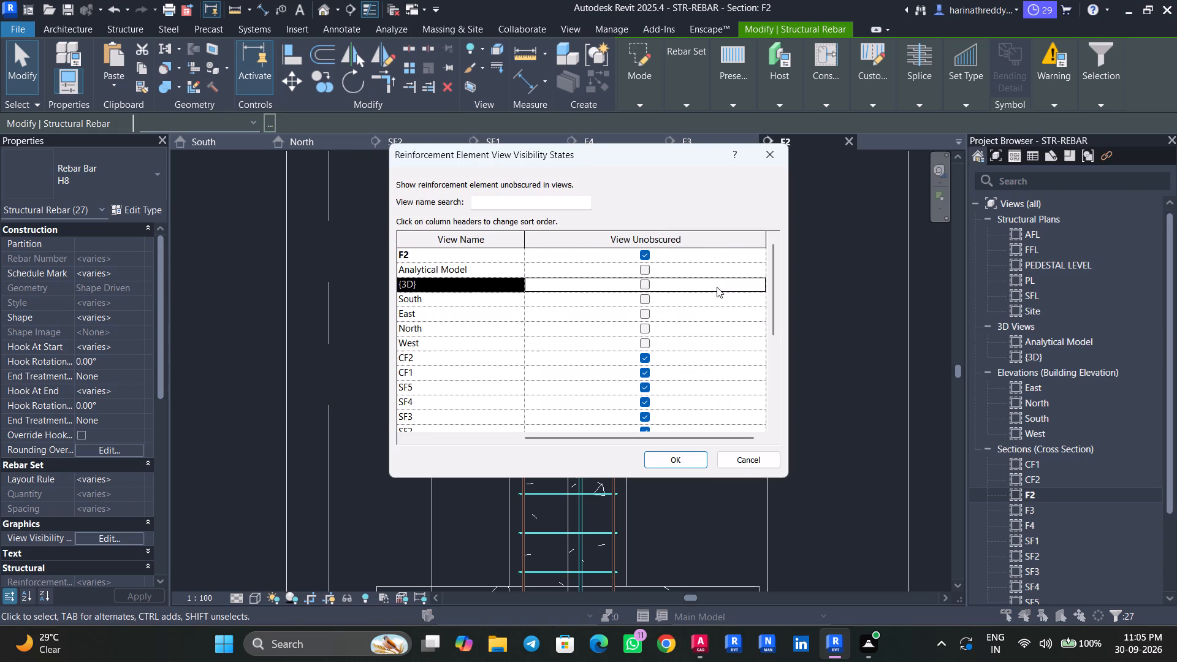
pyautogui.click(646, 287)
pyautogui.click(672, 460)
pyautogui.scroll(-5, 672, 449)
pyautogui.moveTo(672, 446); pyautogui.dragTo(671, 340, button='middle')
pyautogui.press('Escape')
pyautogui.press('Escape')
pyautogui.press('Escape')
# Check the view visibility states of the vertical H16 bar in the F2 pedestal.
pyautogui.scroll(4, 575, 446)
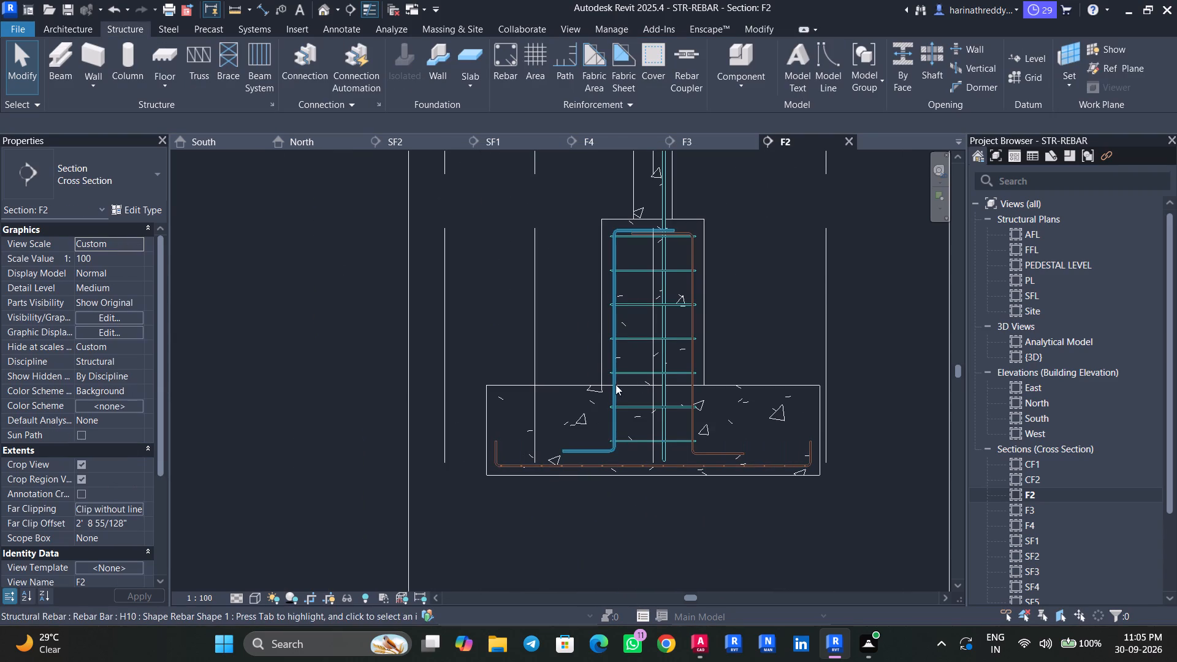
pyautogui.click(659, 378)
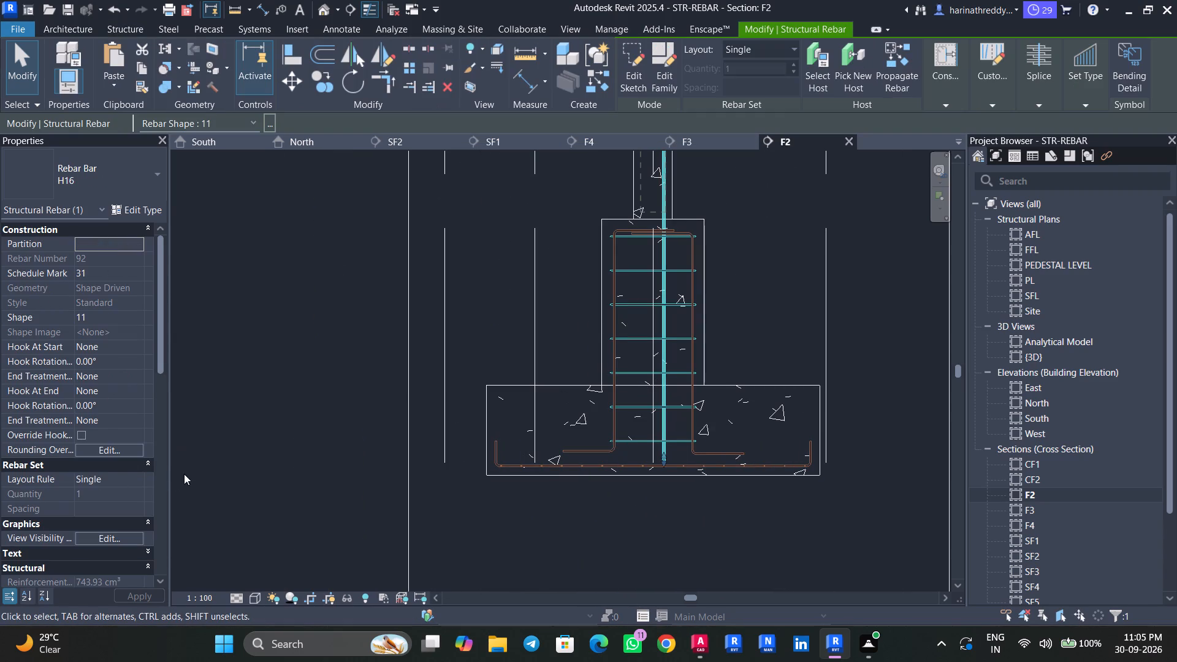
pyautogui.click(133, 537)
pyautogui.click(671, 463)
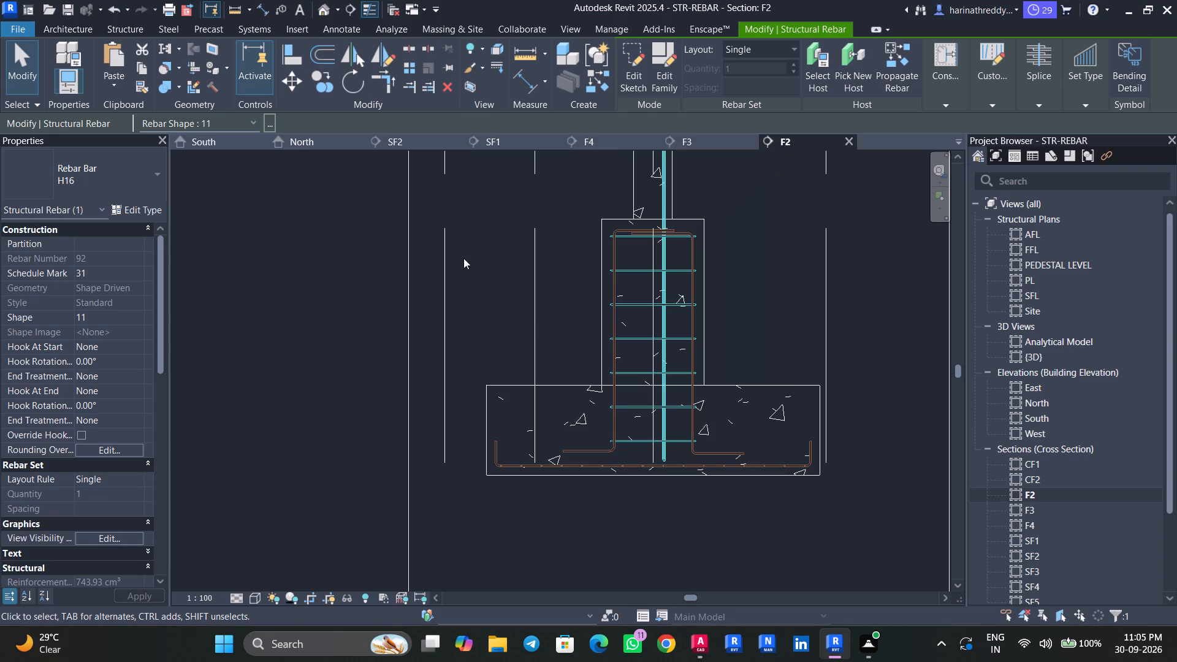
# Examine in the {3D} view how the H16 bar's bottom leg sits against the pedestal bars and footing mesh.
pyautogui.click(329, 3)
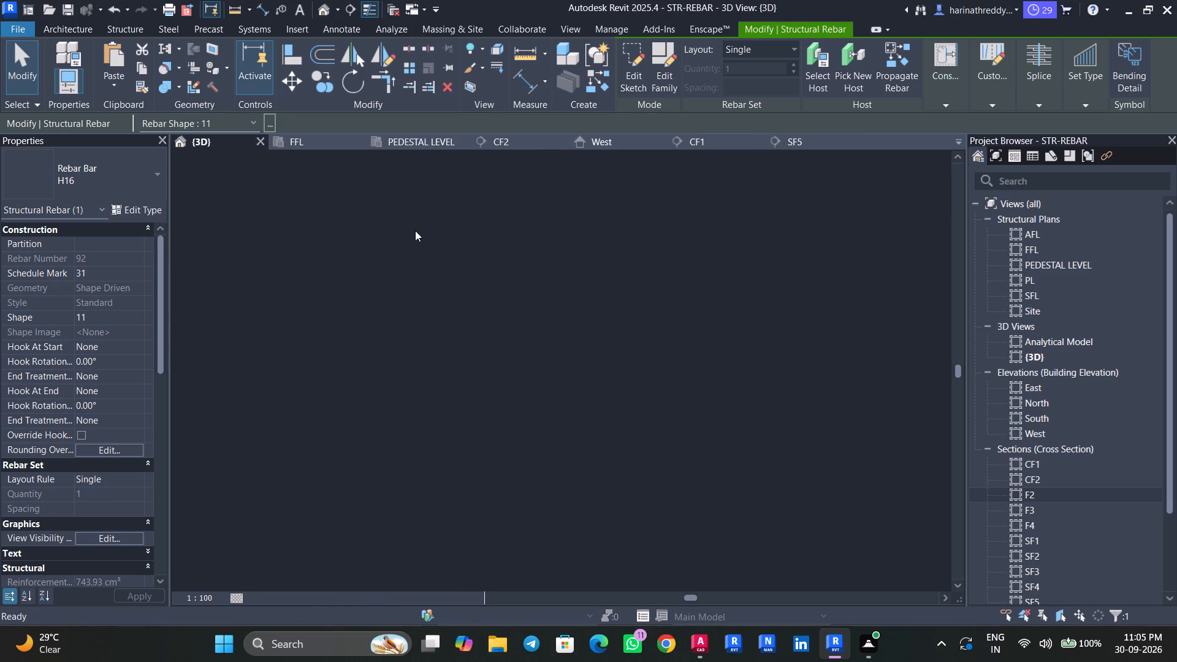
pyautogui.scroll(-2, 755, 302)
pyautogui.scroll(8, 632, 497)
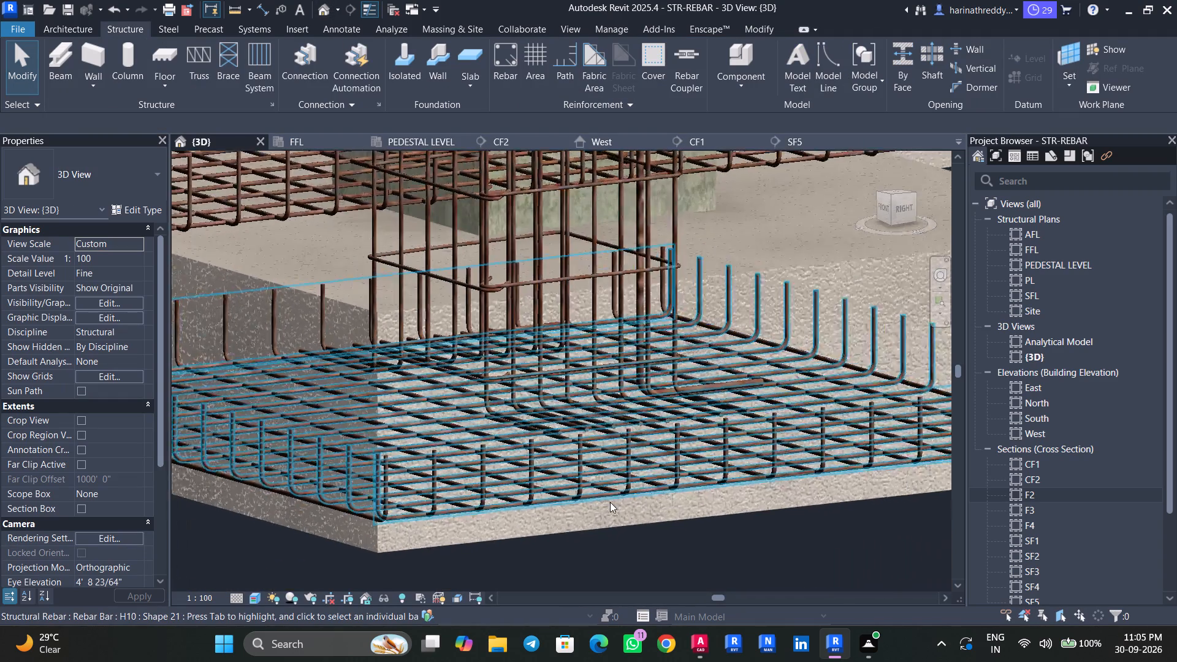
pyautogui.scroll(1, 610, 502)
pyautogui.scroll(-8, 630, 536)
pyautogui.scroll(-1, 623, 486)
pyautogui.scroll(4, 625, 485)
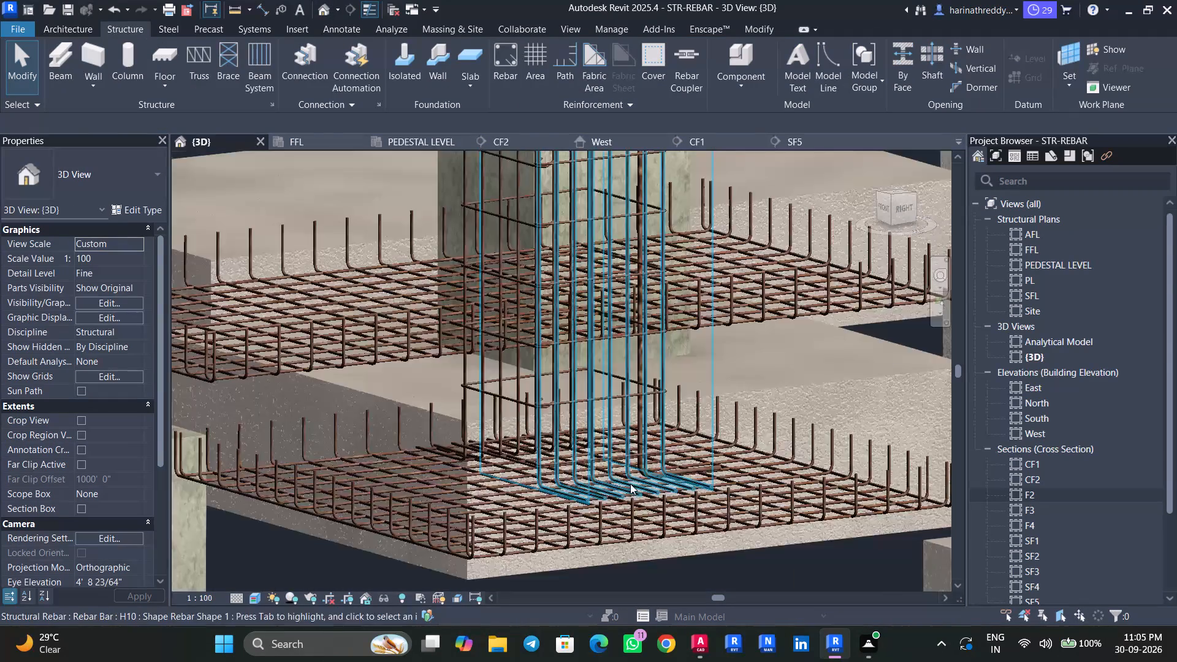
pyautogui.scroll(4, 630, 484)
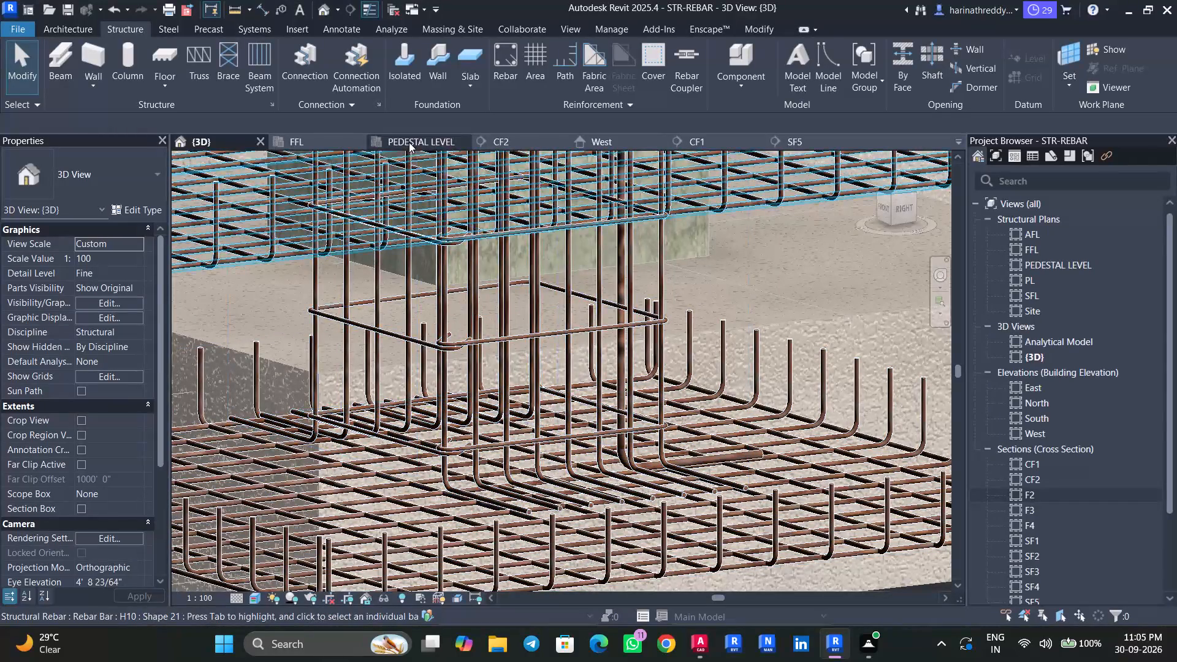
# In the PEDESTAL LEVEL plan, rotate the L-shaped H16 bar 45° clockwise about the centre of its vertical leg.
pyautogui.click(409, 142)
pyautogui.scroll(-3, 462, 377)
pyautogui.press('Escape')
pyautogui.press('Escape')
pyautogui.click(535, 311)
pyautogui.scroll(6, 534, 318)
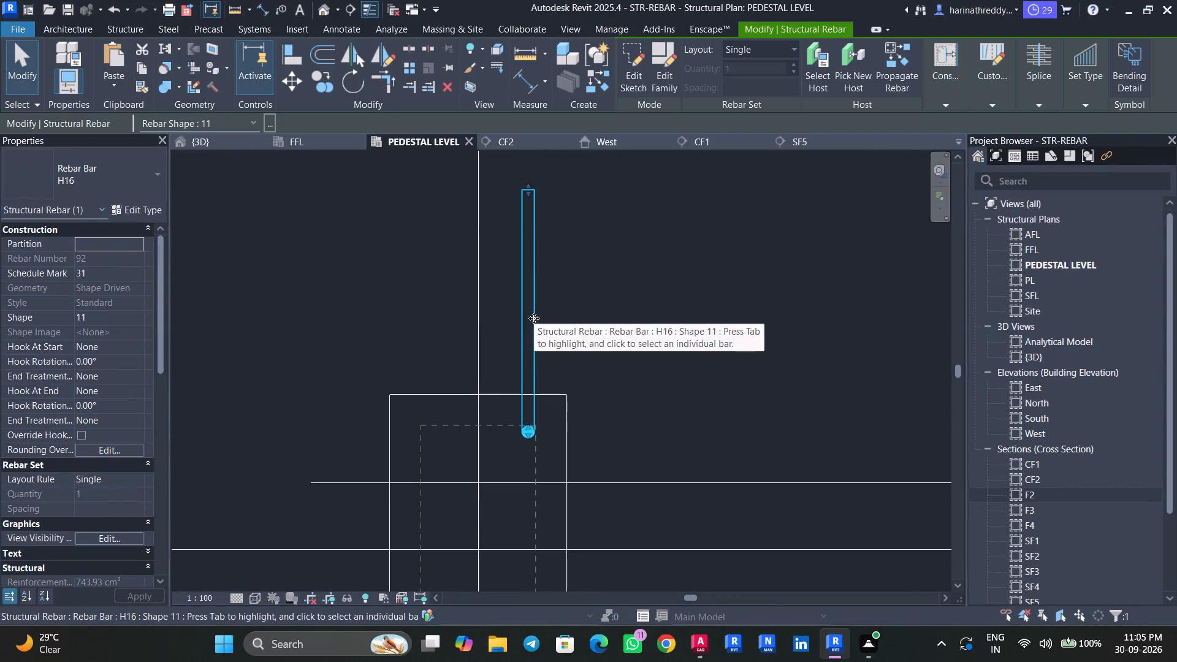
pyautogui.click(354, 86)
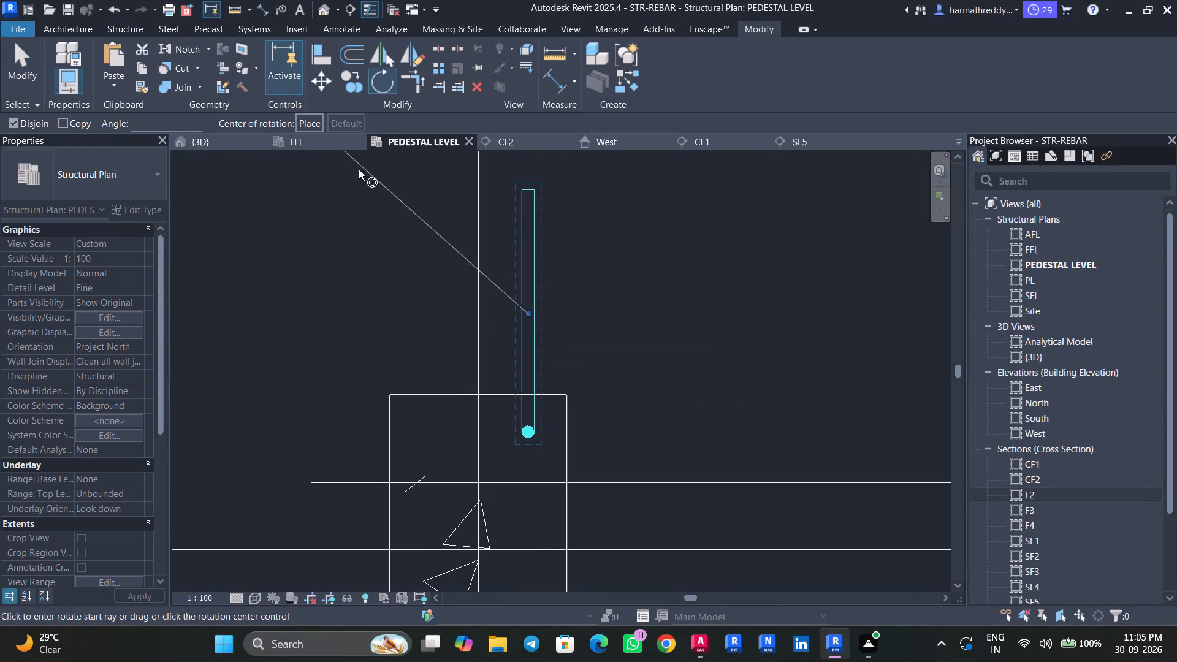
pyautogui.click(311, 118)
pyautogui.scroll(7, 554, 447)
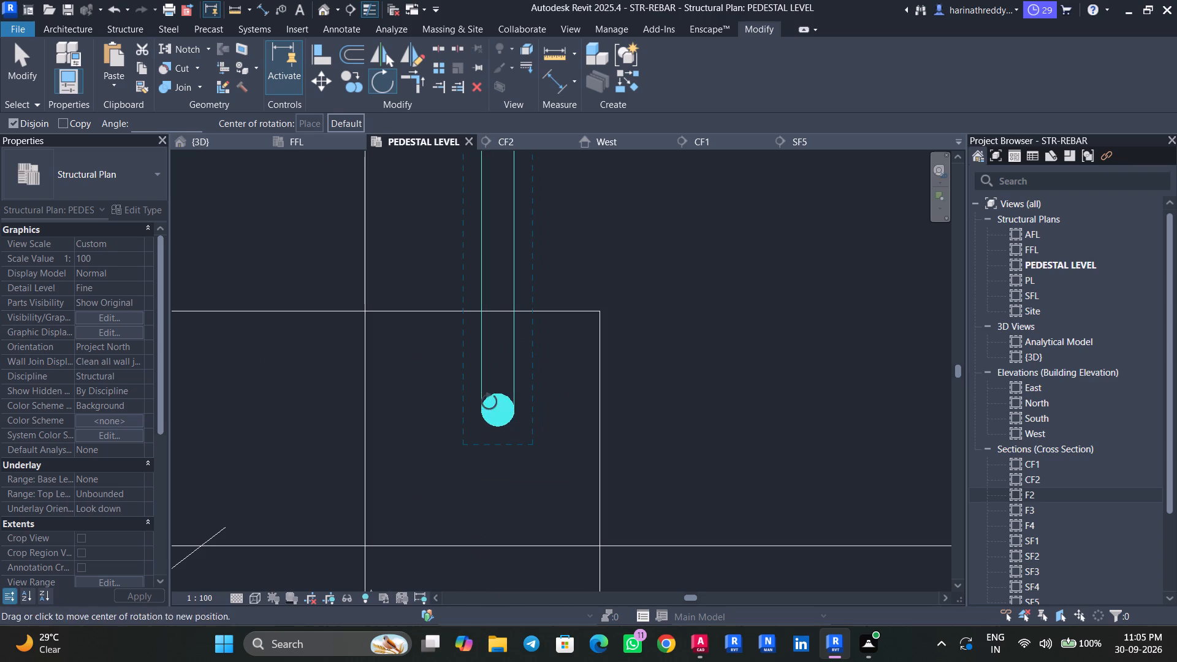
pyautogui.click(499, 408)
pyautogui.scroll(-3, 498, 401)
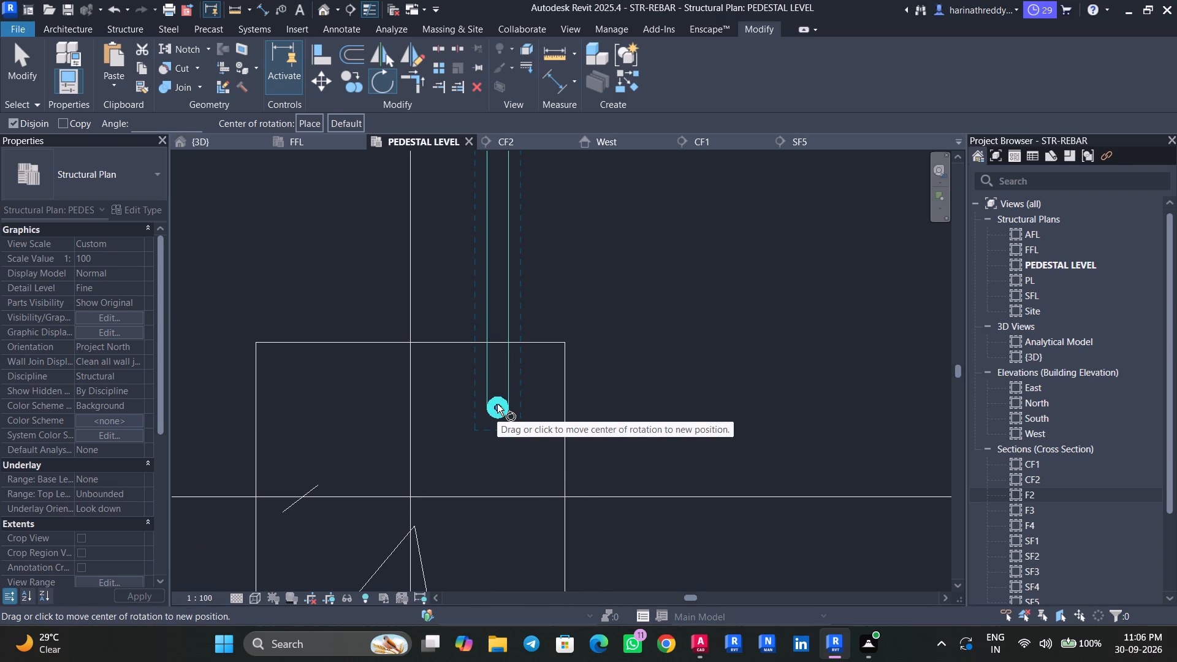
pyautogui.click(498, 270)
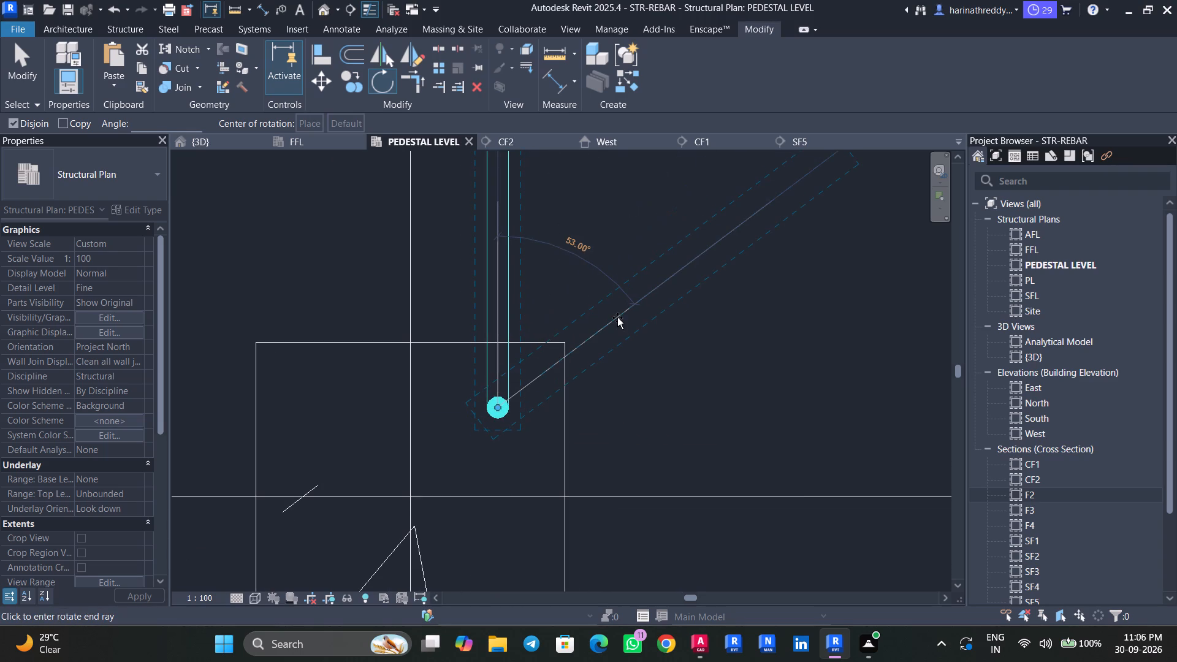
pyautogui.write('45')
pyautogui.press('Return')
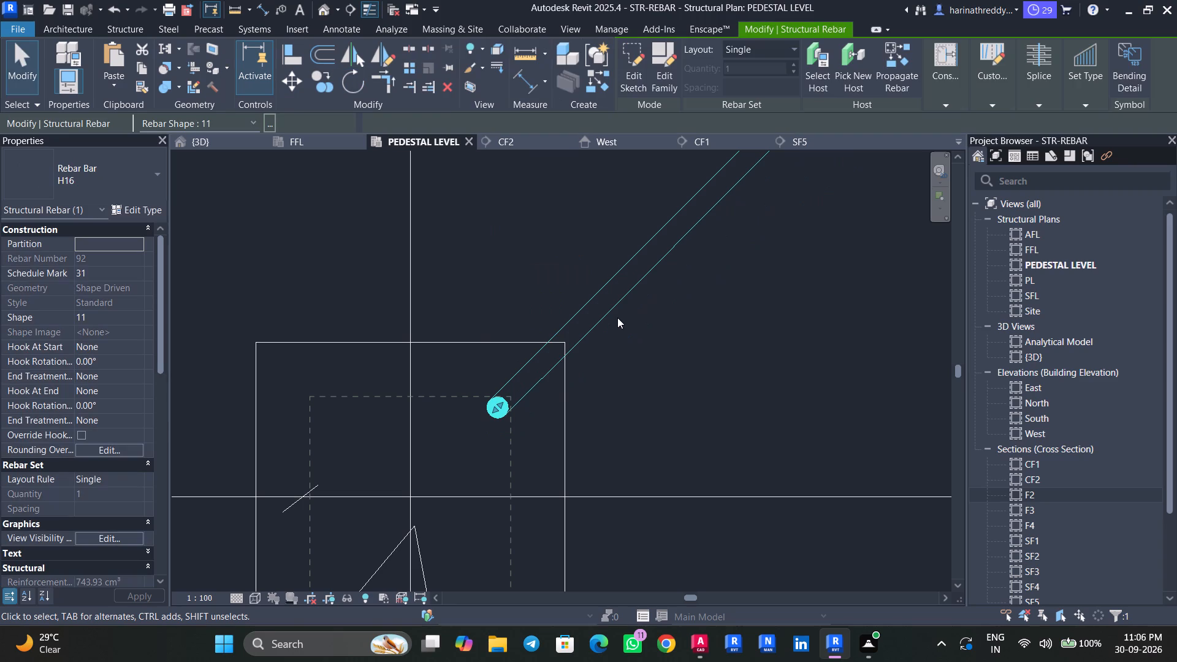
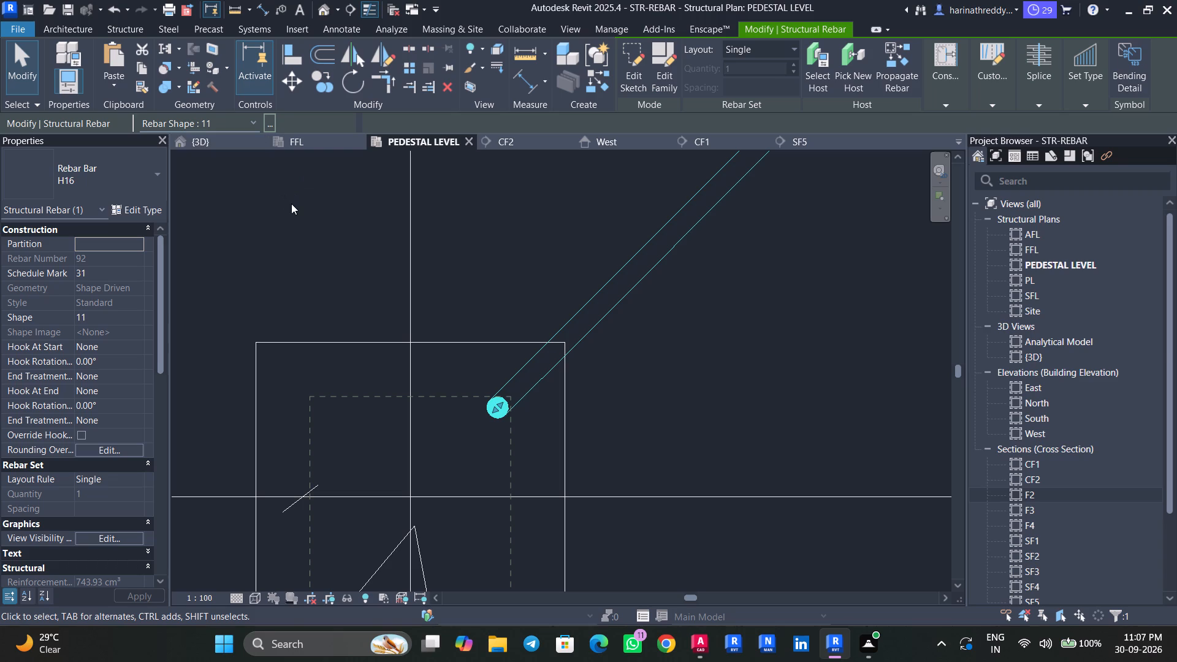
# Mirror a copy of the selected H16 shape 11 corner bar across column C5's vertical centre line.
pyautogui.scroll(-4, 638, 346)
pyautogui.moveTo(638, 346); pyautogui.dragTo(600, 240, button='middle')
pyautogui.click(359, 61)
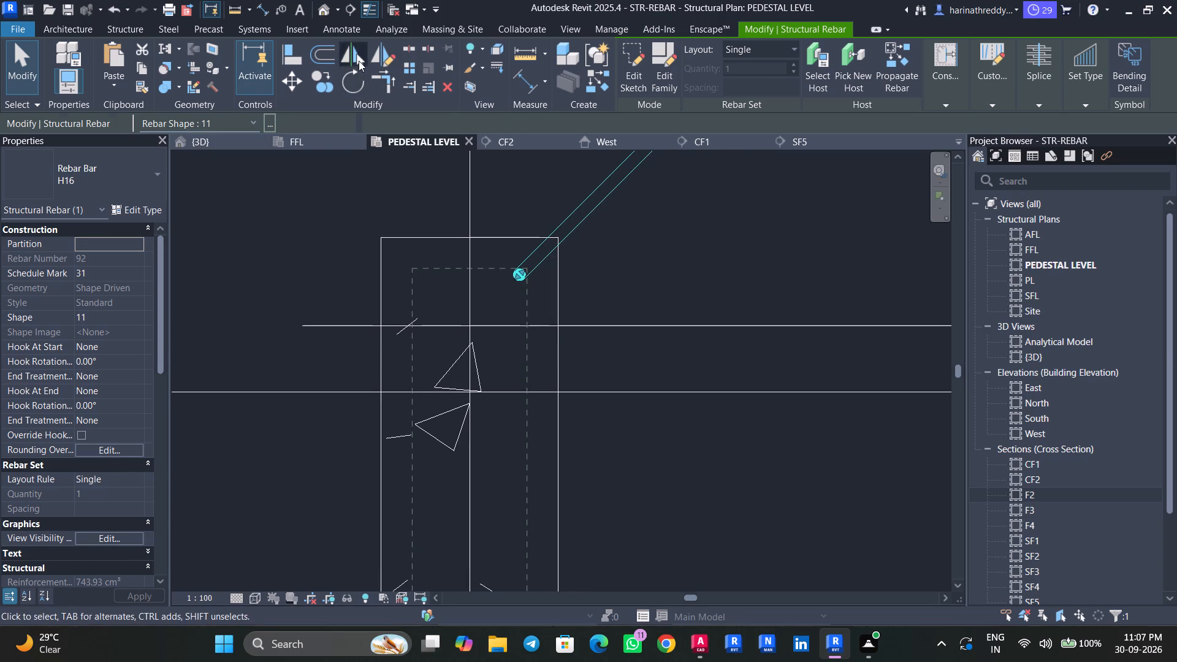
pyautogui.click(472, 347)
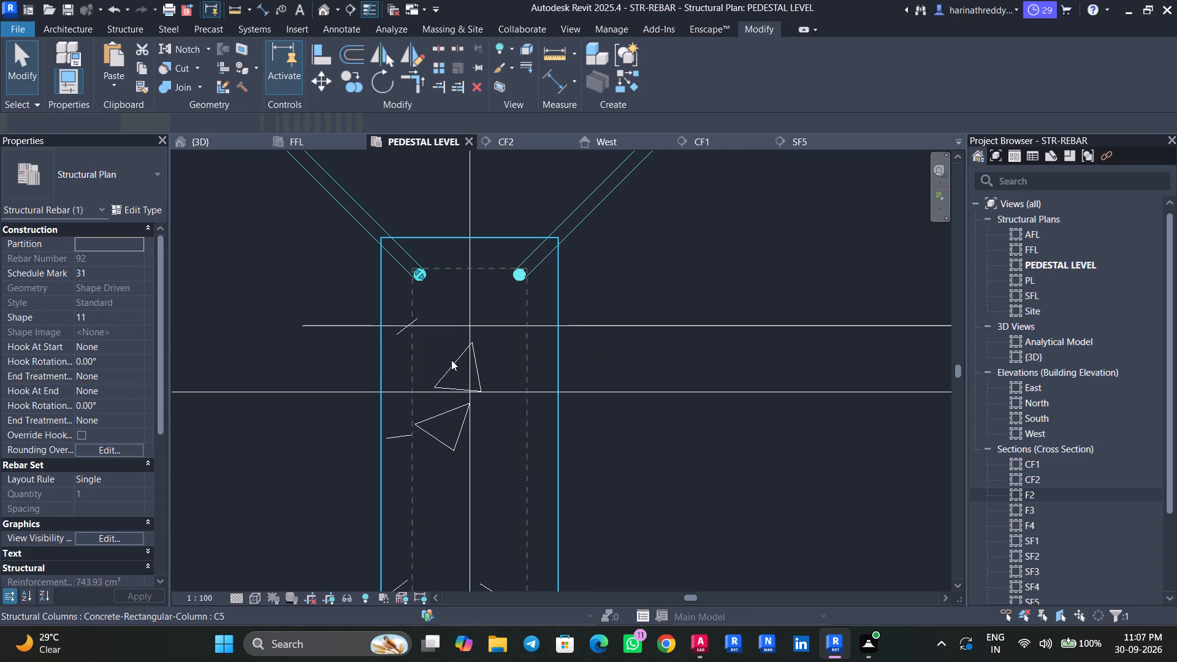
pyautogui.press('Escape')
pyautogui.press('Escape')
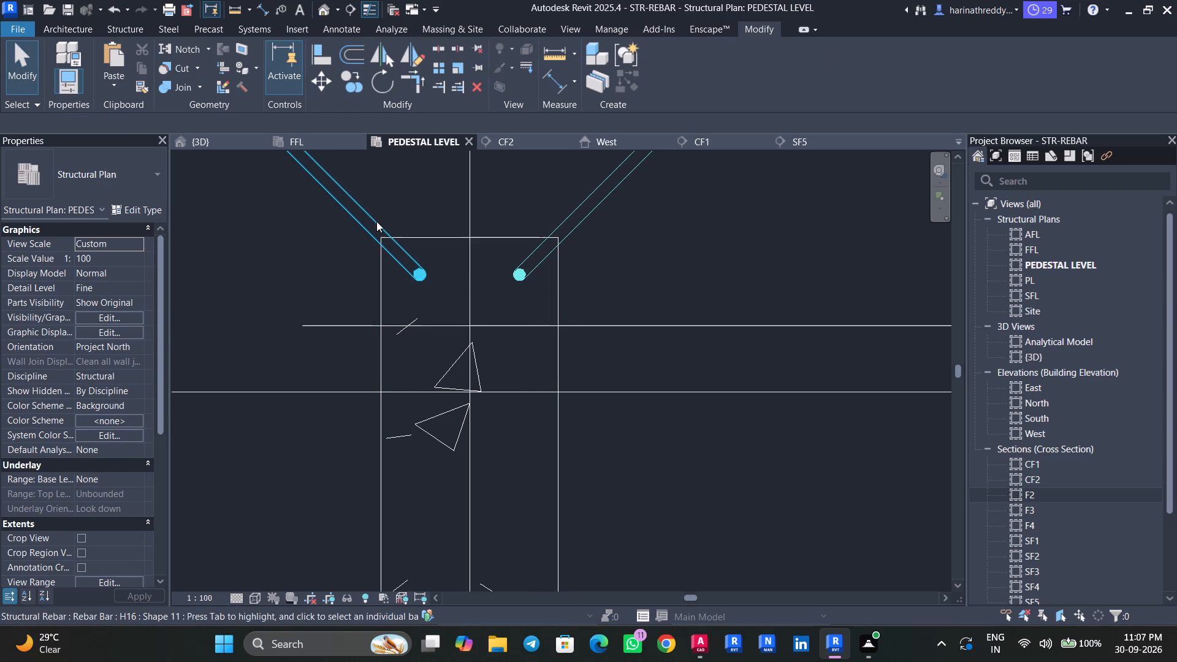
# Mirror copies of both upper corner bars across column C5's Front/Back centre line to the lower corners.
pyautogui.keyDown('ctrl'); pyautogui.click(364, 221); pyautogui.keyUp('ctrl')
pyautogui.keyDown('ctrl'); pyautogui.click(582, 225); pyautogui.keyUp('ctrl')
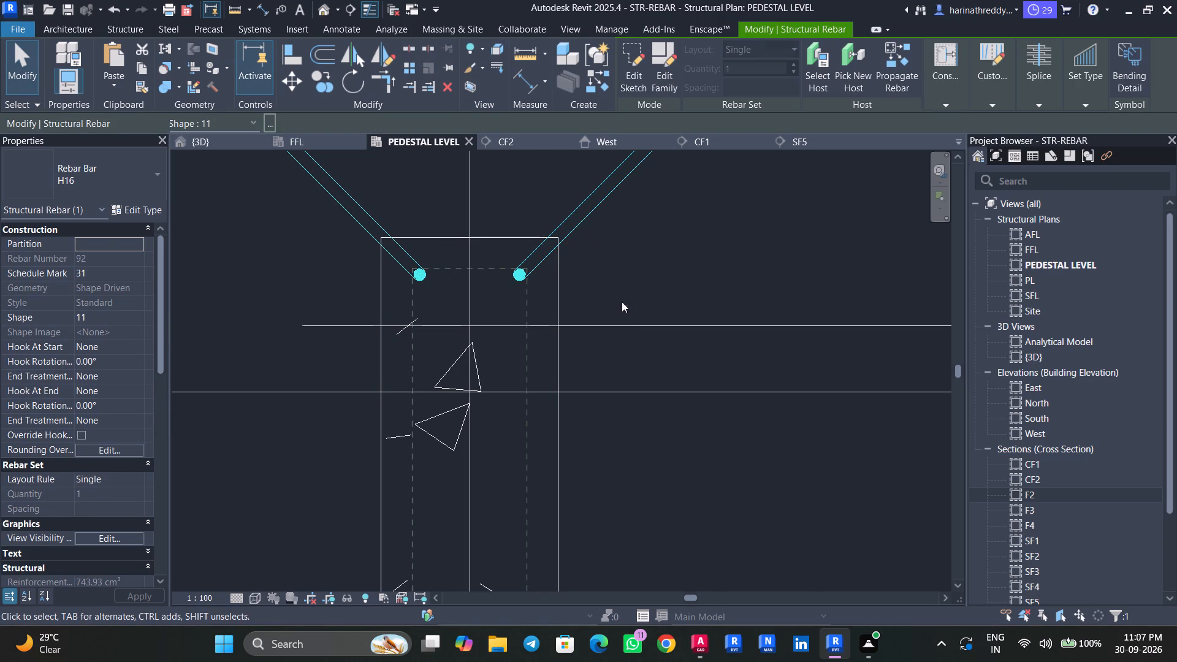
pyautogui.scroll(-3, 626, 305)
pyautogui.moveTo(626, 305); pyautogui.dragTo(590, 156, button='middle')
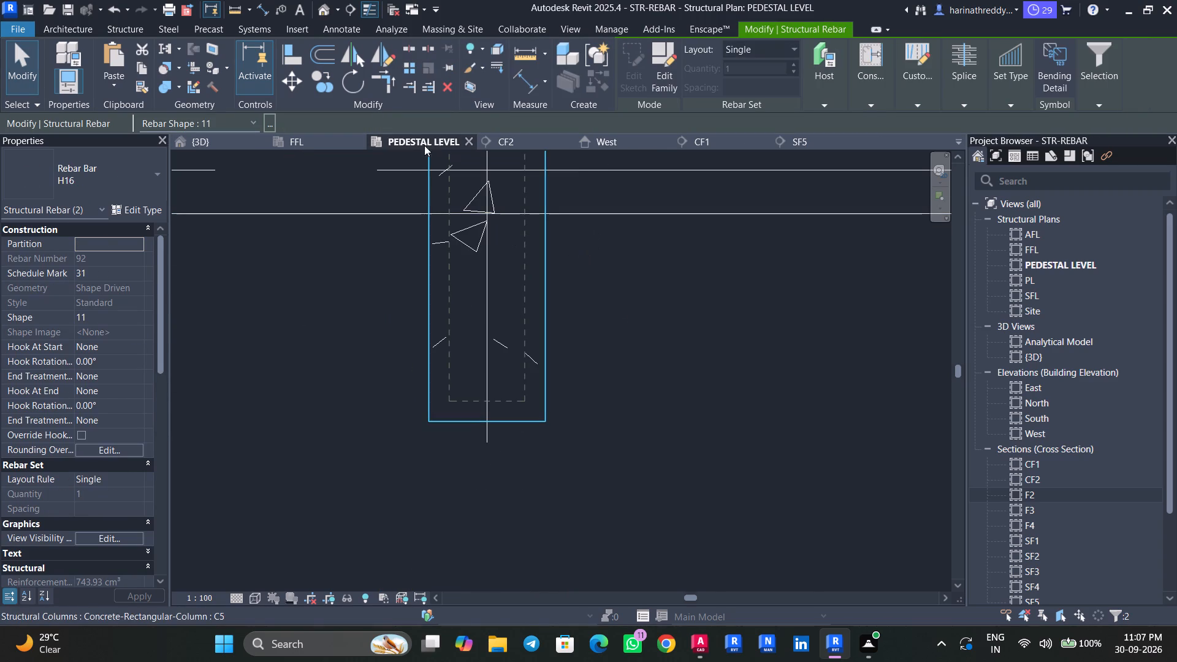
pyautogui.click(360, 63)
pyautogui.moveTo(515, 199); pyautogui.dragTo(520, 284, button='middle')
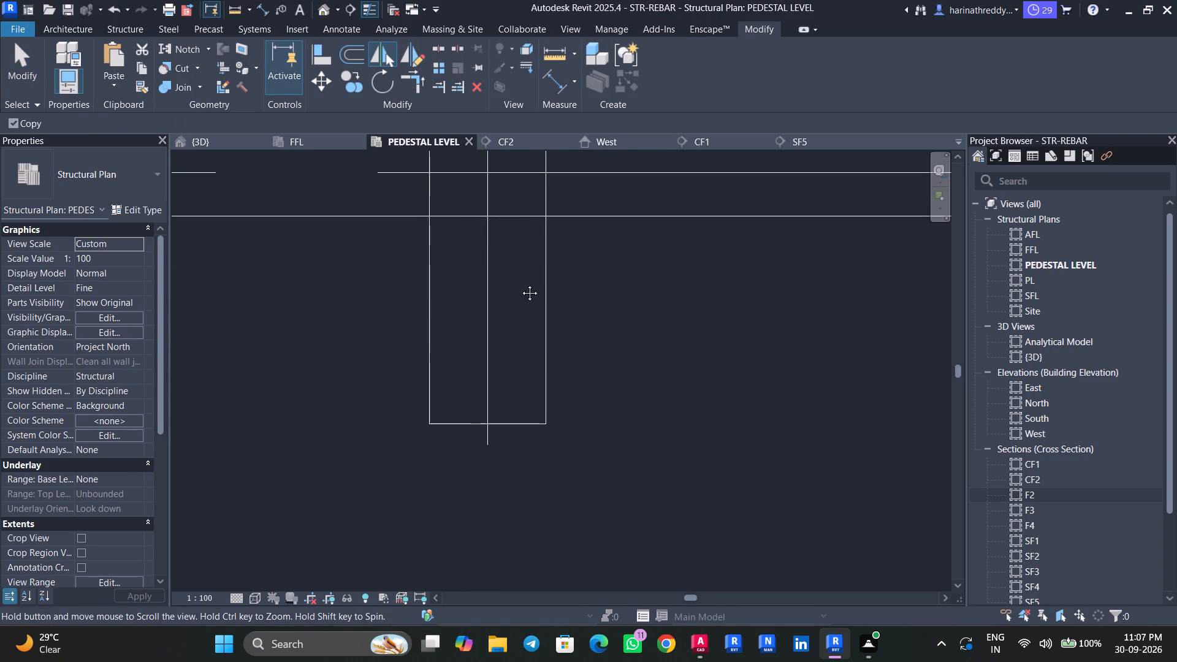
pyautogui.moveTo(520, 284); pyautogui.dragTo(522, 360, button='middle')
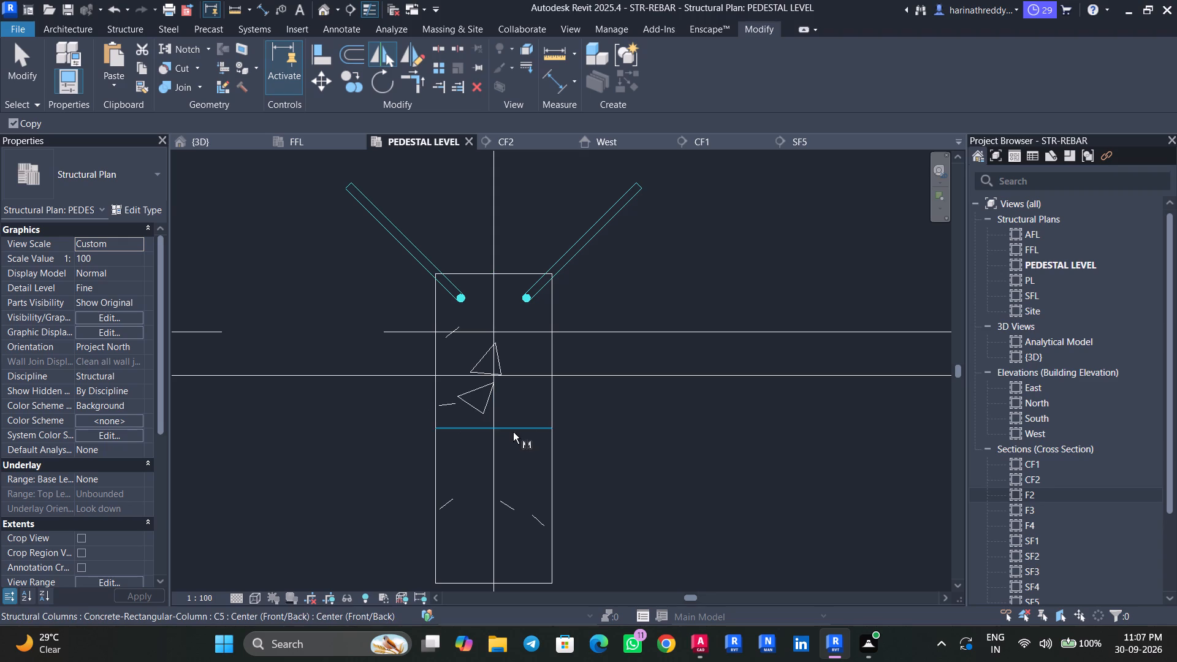
pyautogui.click(513, 429)
pyautogui.moveTo(628, 435); pyautogui.dragTo(624, 408, button='middle')
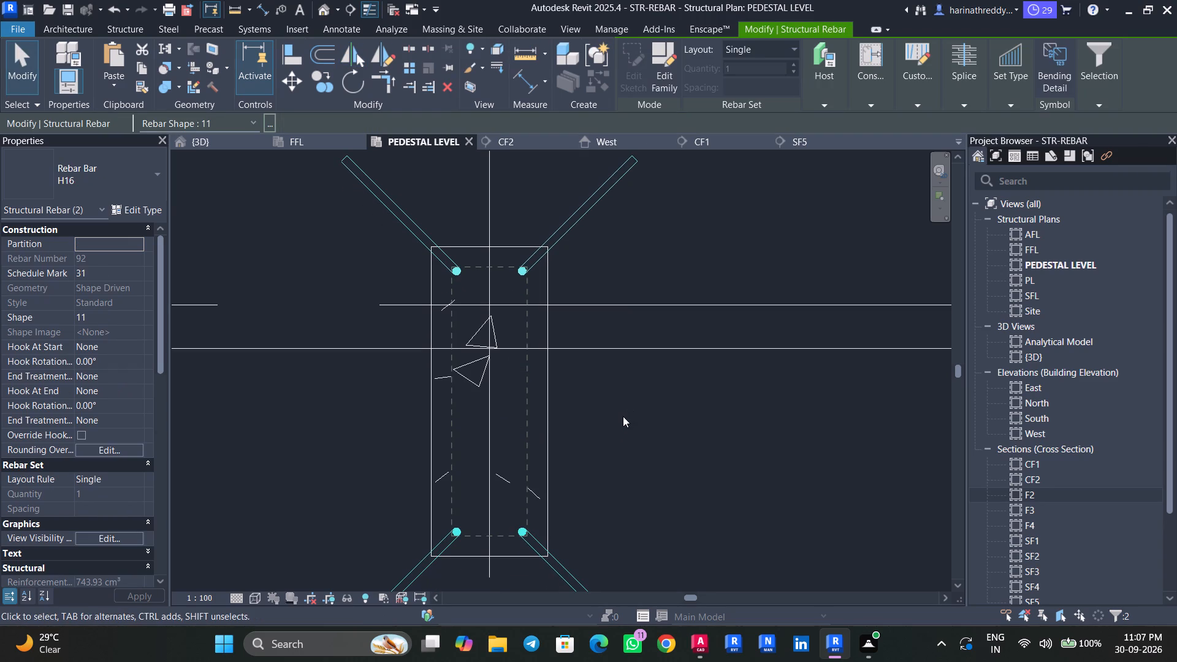
pyautogui.press('Escape')
pyautogui.press('Escape')
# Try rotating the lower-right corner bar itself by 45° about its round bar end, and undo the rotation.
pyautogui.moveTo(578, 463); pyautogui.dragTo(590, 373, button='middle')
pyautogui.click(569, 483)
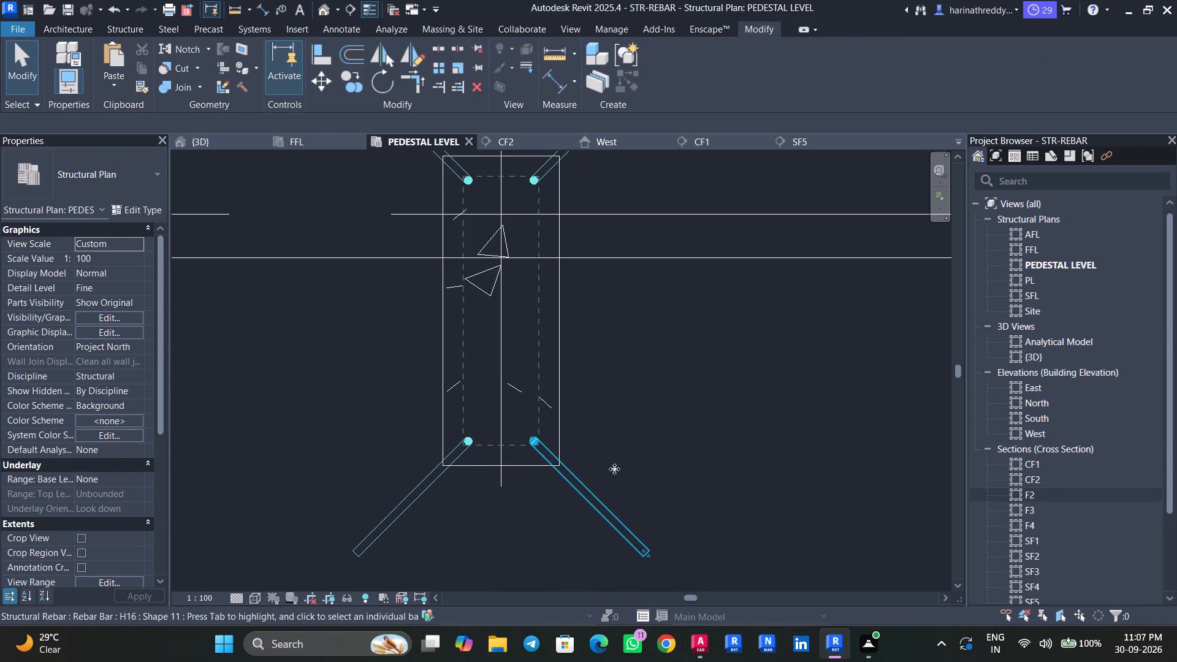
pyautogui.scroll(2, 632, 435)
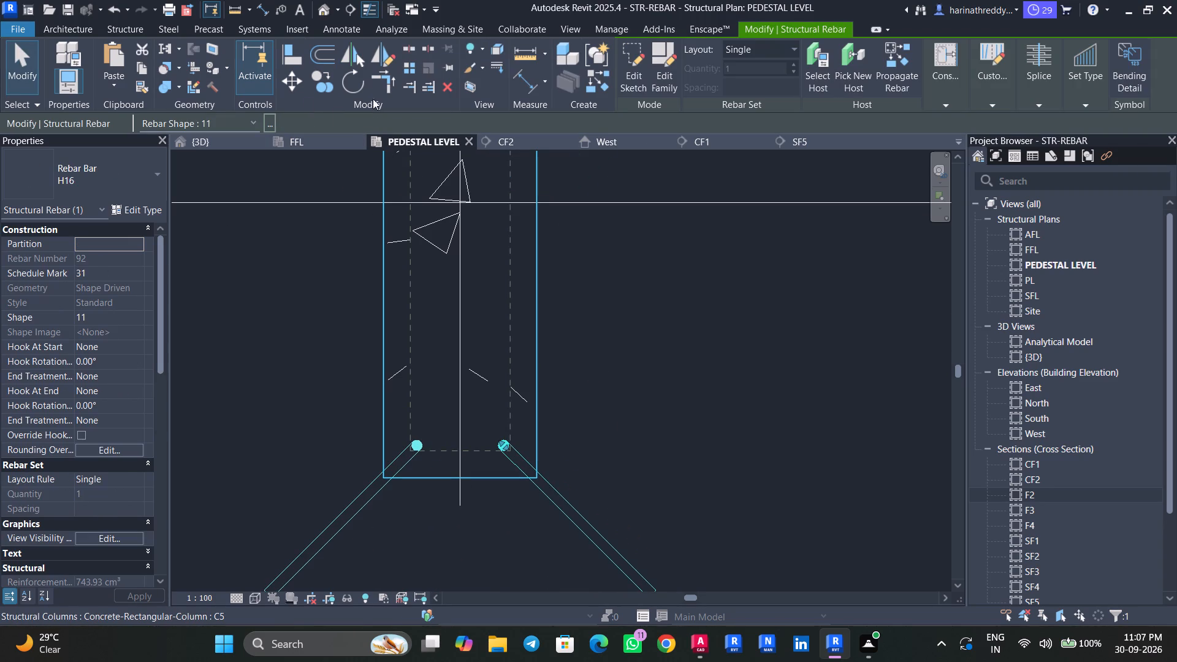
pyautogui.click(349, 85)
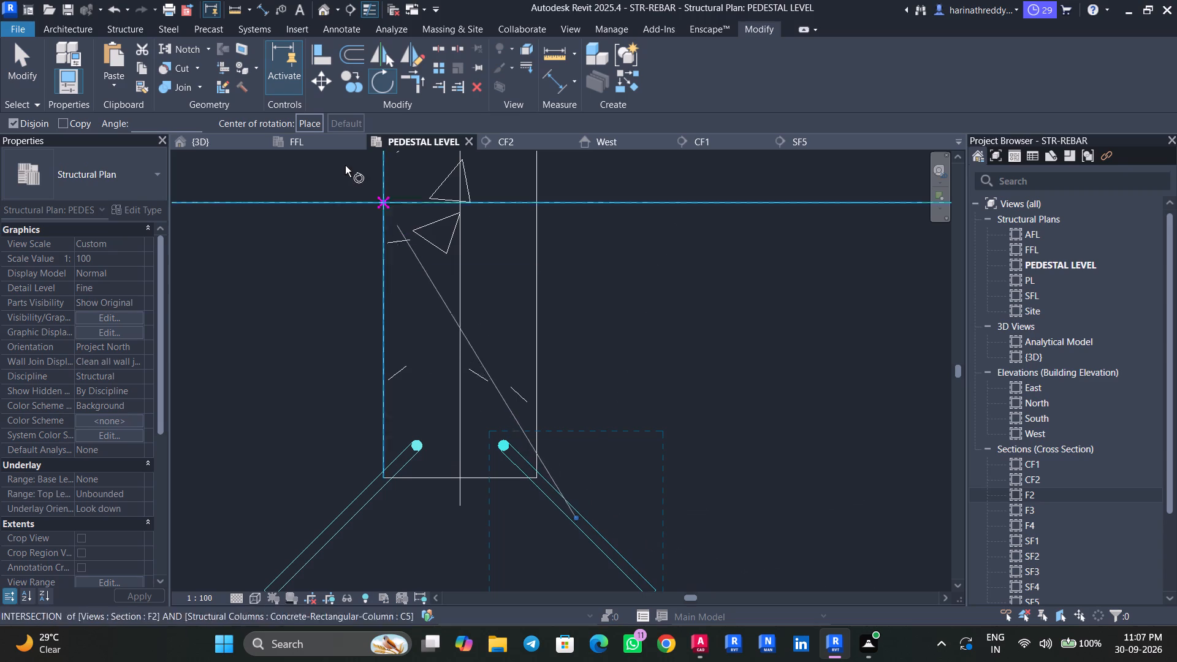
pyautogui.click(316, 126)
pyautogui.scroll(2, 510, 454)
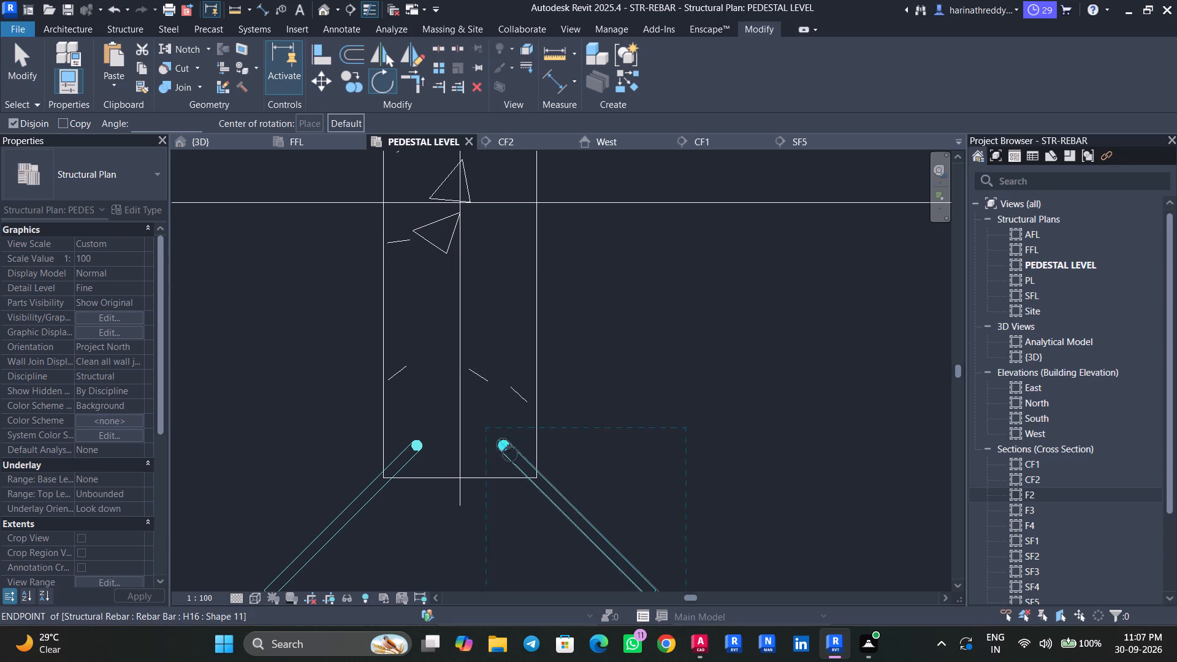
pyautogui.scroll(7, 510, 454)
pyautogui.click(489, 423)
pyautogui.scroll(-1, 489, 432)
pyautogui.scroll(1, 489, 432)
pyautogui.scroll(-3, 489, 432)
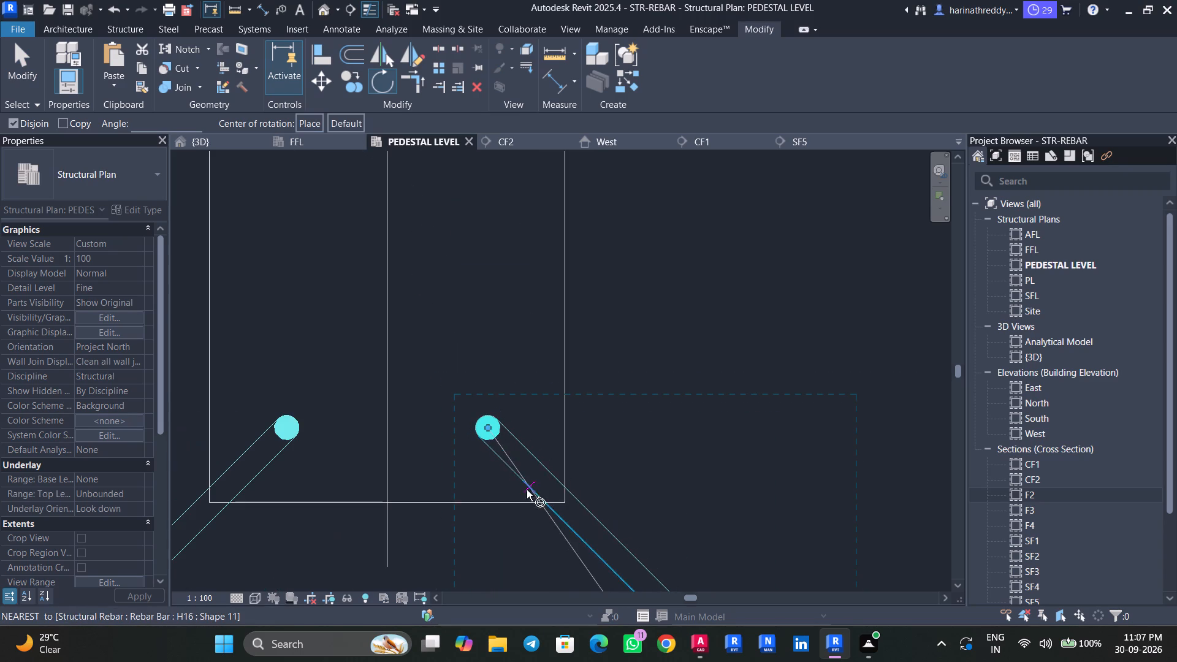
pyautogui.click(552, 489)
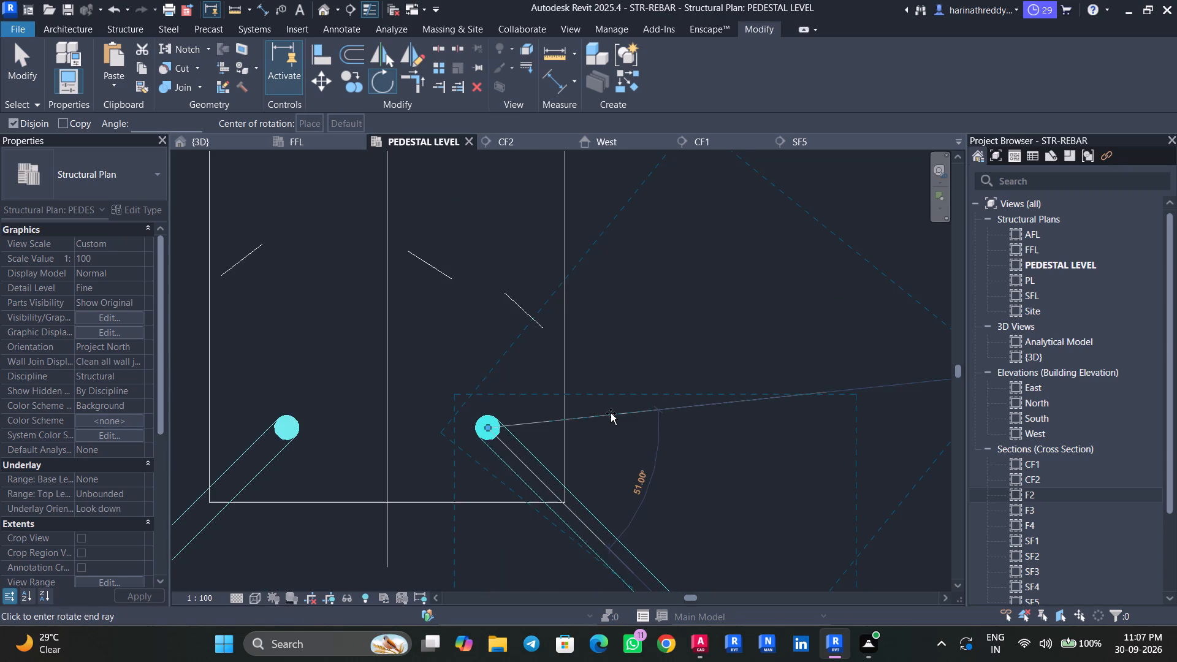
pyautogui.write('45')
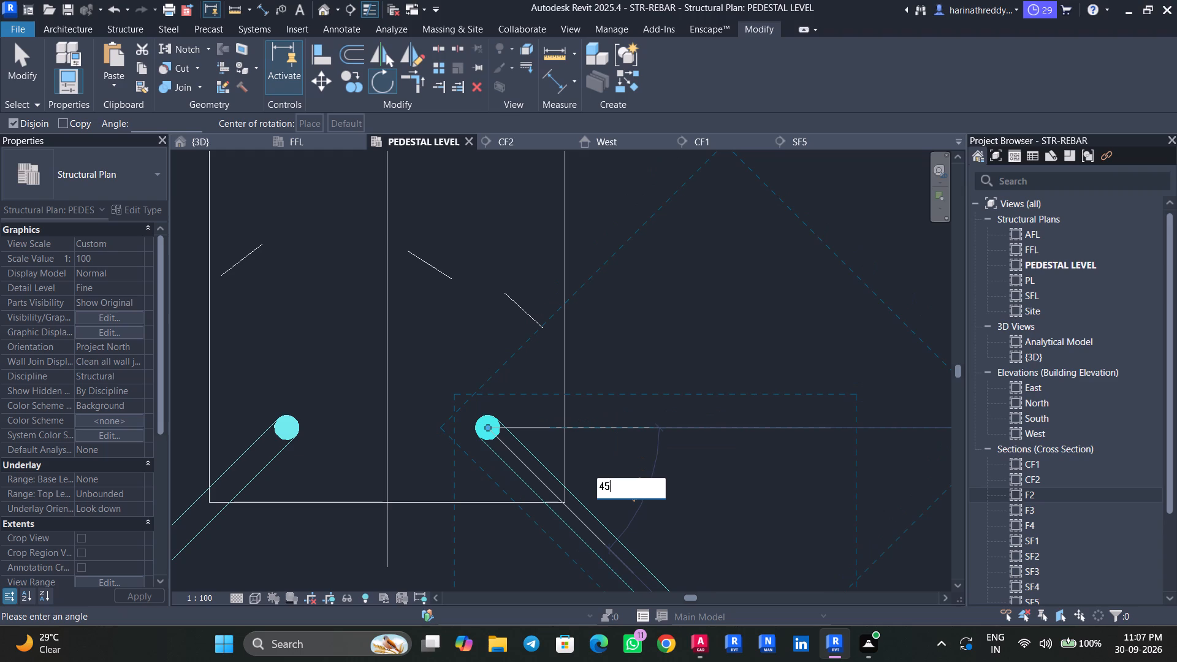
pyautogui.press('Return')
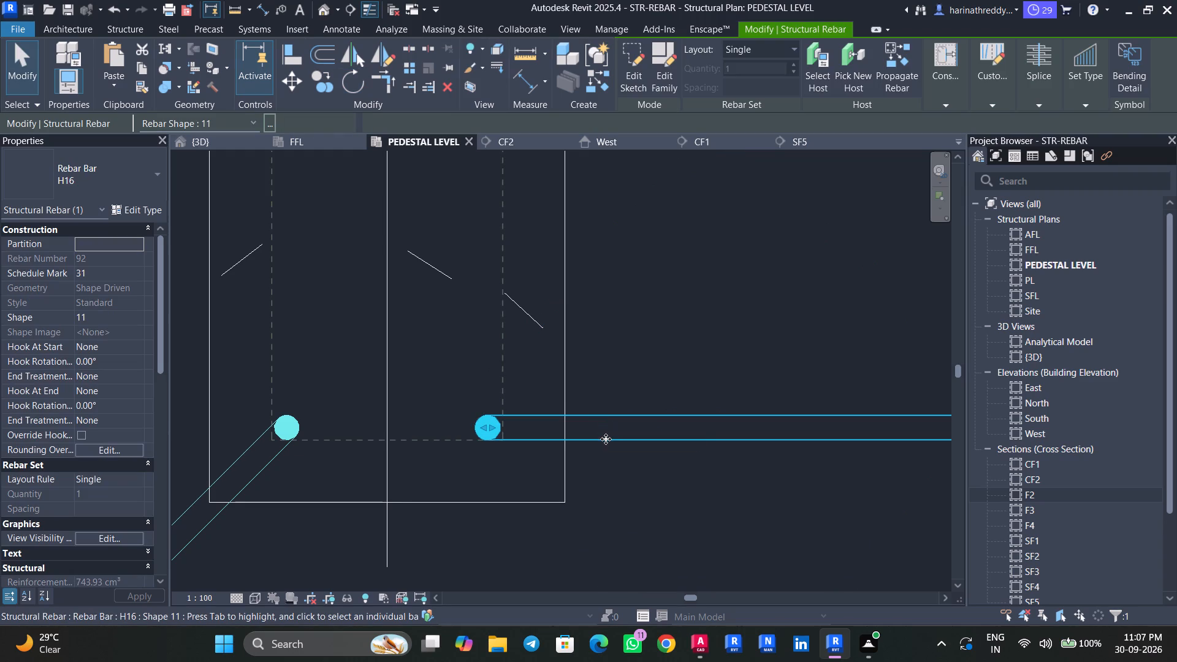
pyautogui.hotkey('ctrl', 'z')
# Create a rotated copy of the lower-right corner bar at 45° about its round bar end.
pyautogui.click(550, 486)
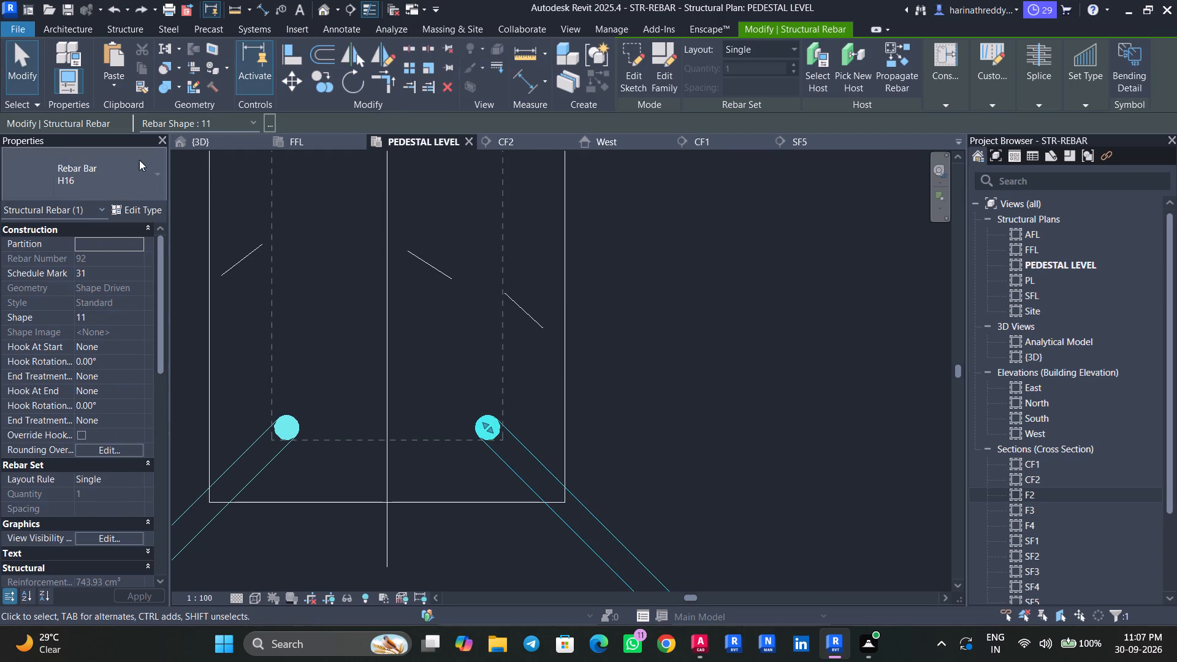
pyautogui.click(360, 92)
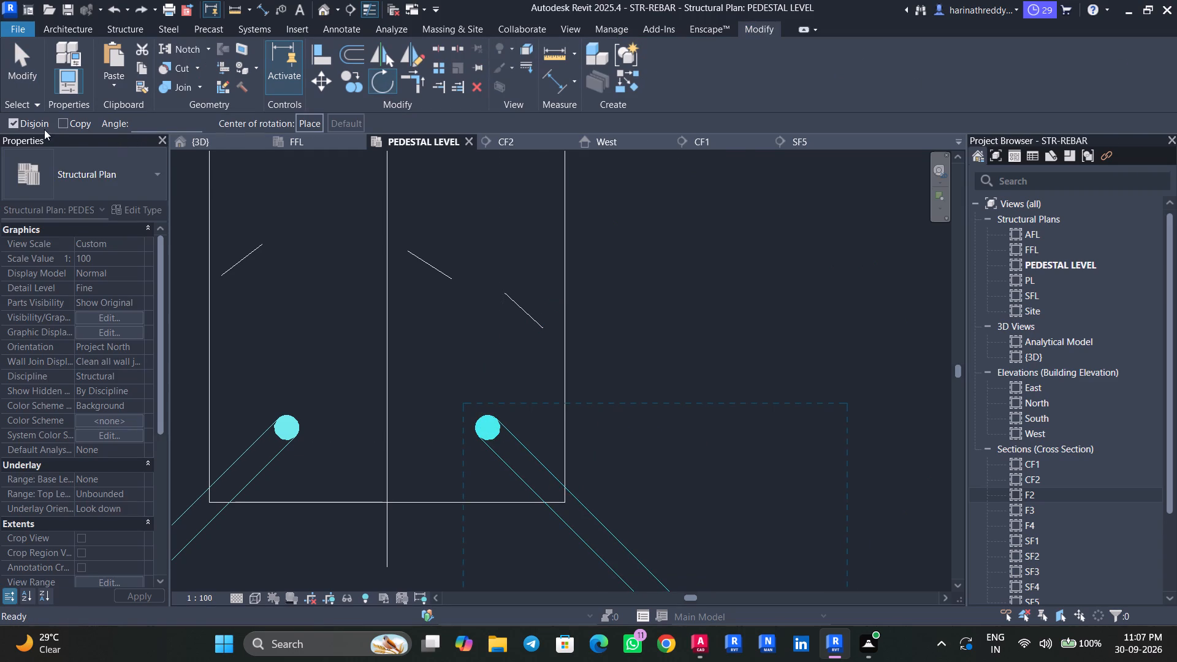
pyautogui.click(64, 126)
pyautogui.click(311, 123)
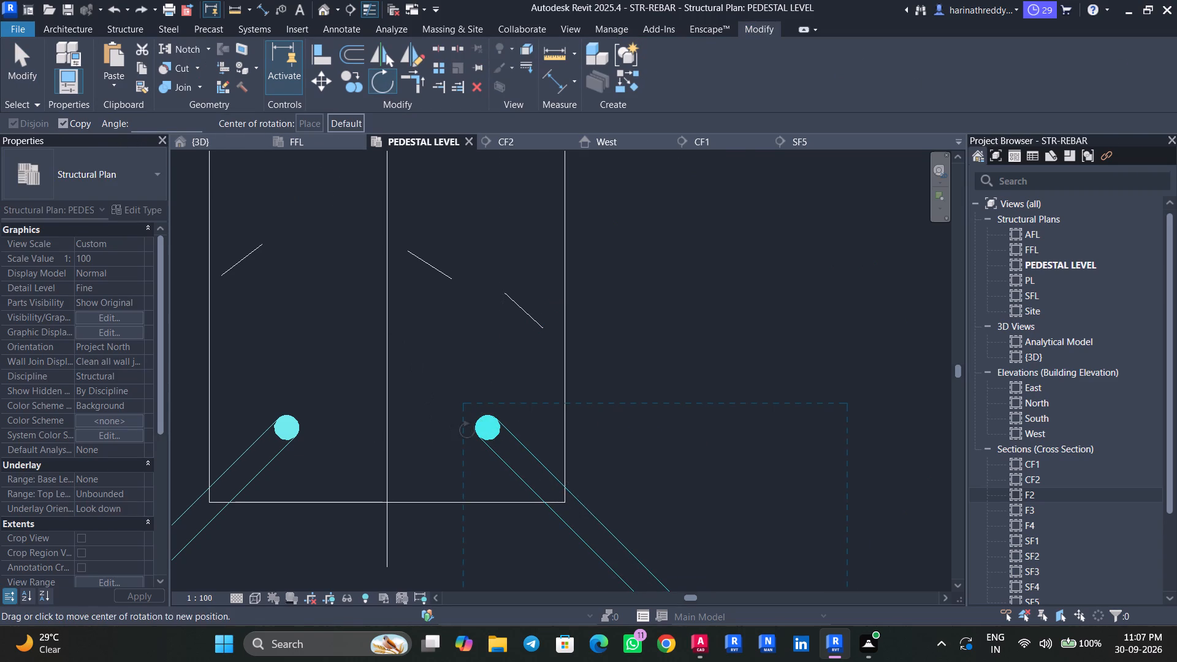
pyautogui.click(491, 426)
pyautogui.click(578, 514)
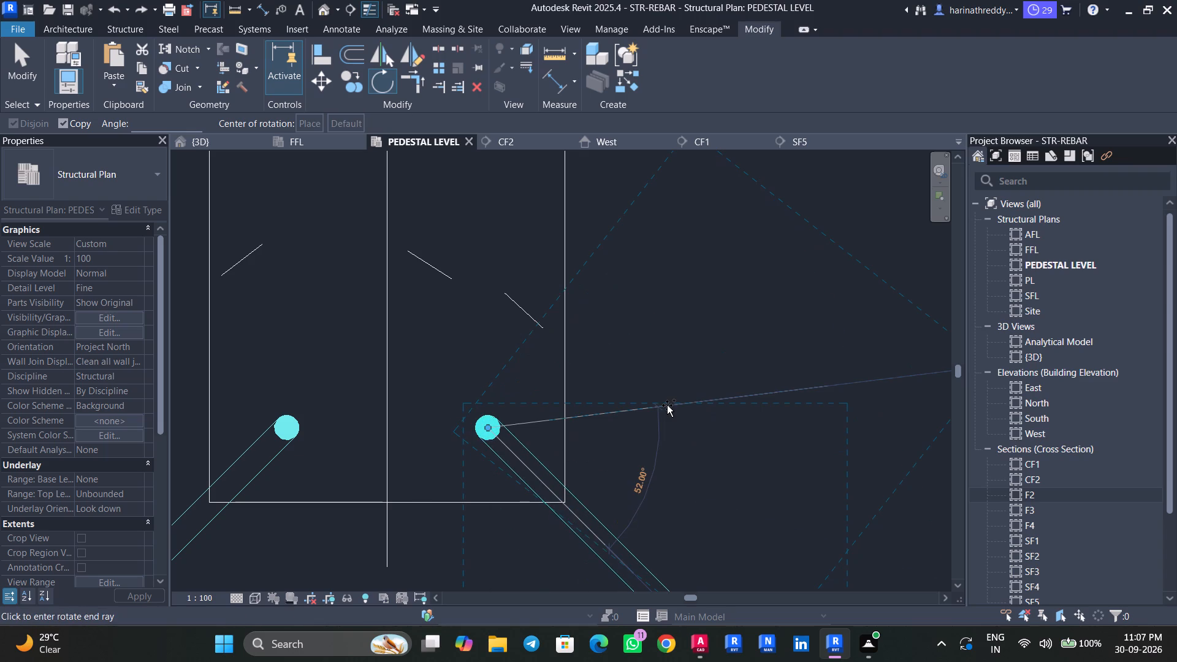
pyautogui.write('45')
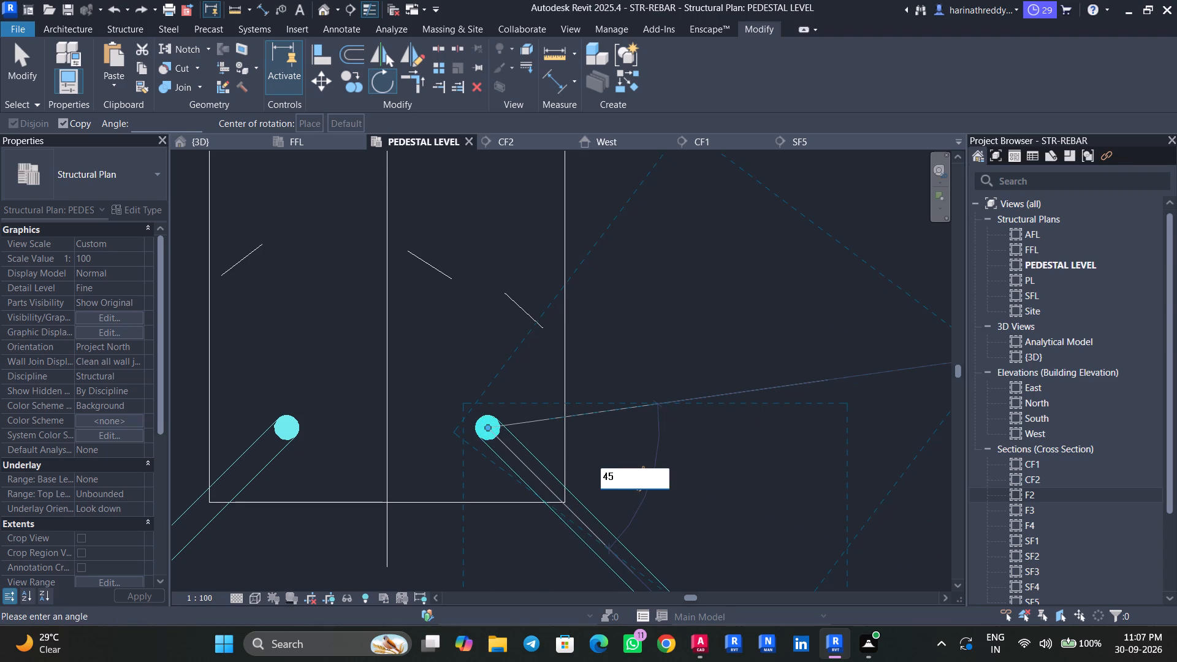
pyautogui.press('Return')
pyautogui.press('Escape')
pyautogui.press('Escape')
# Nudge the horizontal bar copy upward until it sits clear above the lower-right corner bar.
pyautogui.click(665, 429)
pyautogui.moveTo(689, 389); pyautogui.dragTo(527, 450, button='middle')
pyautogui.scroll(3, 316, 489)
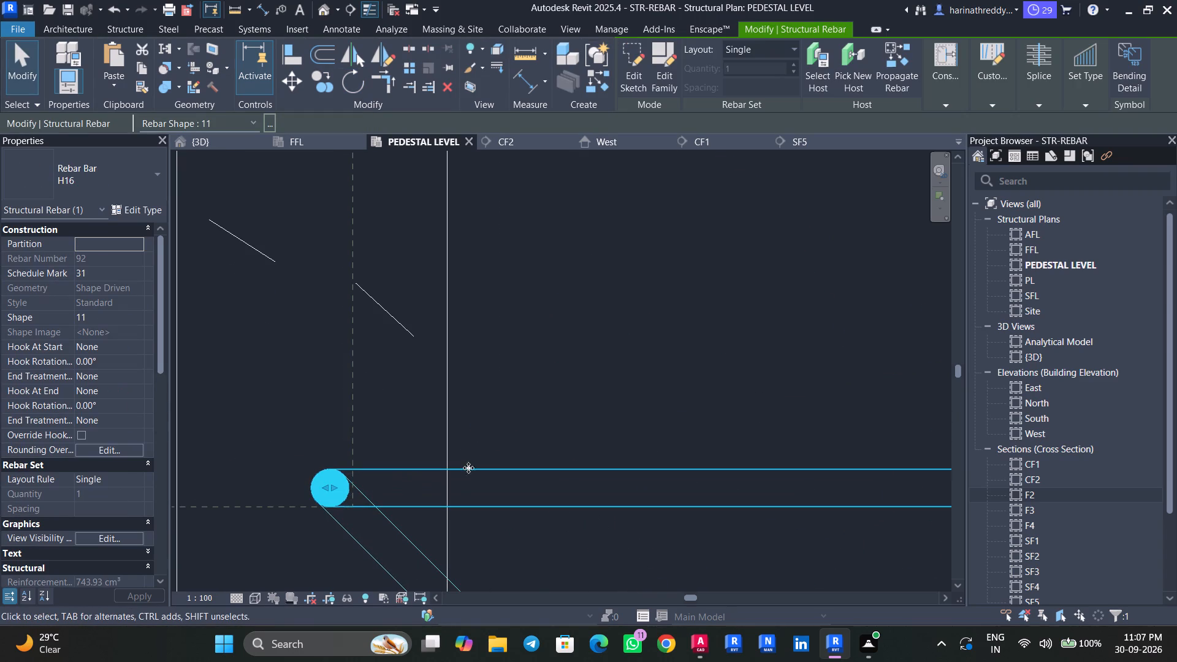
pyautogui.press('Up')
pyautogui.press('Up')
pyautogui.press('Up')
pyautogui.press('Up')
pyautogui.press('Up')
pyautogui.press('Up')
pyautogui.press('Up')
pyautogui.press('Up')
pyautogui.press('Up')
pyautogui.press('Up')
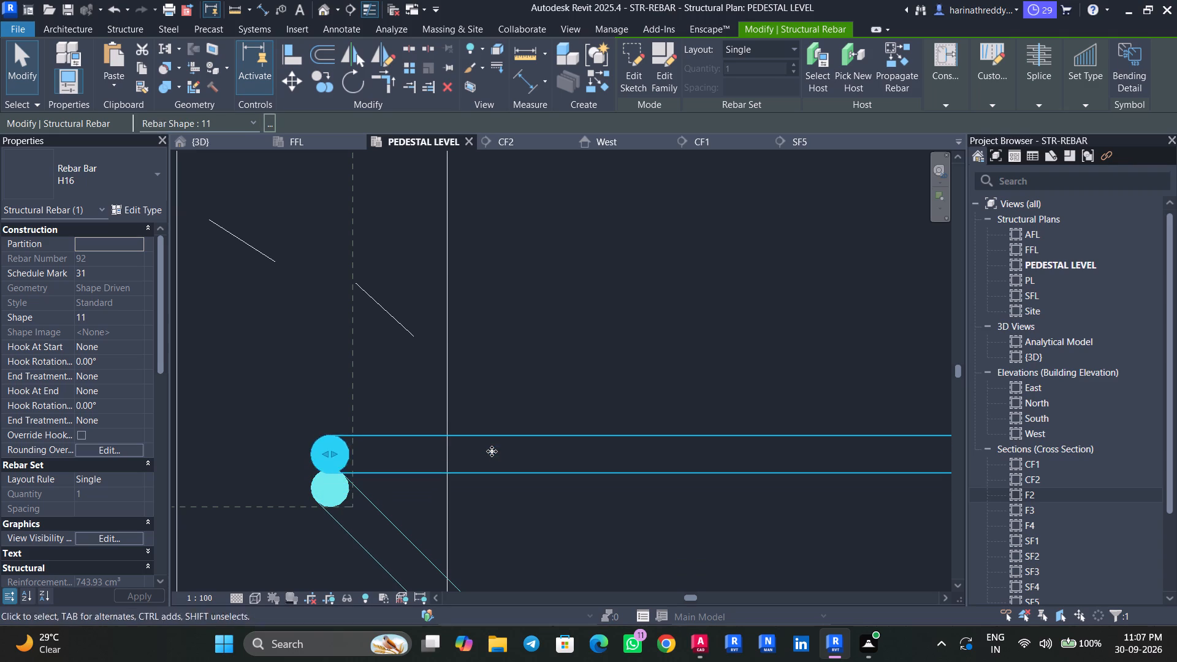
pyautogui.press('Up')
pyautogui.press('Up')
pyautogui.press('Up')
pyautogui.press('Up')
pyautogui.press('Up')
pyautogui.press('Up')
pyautogui.press('Up')
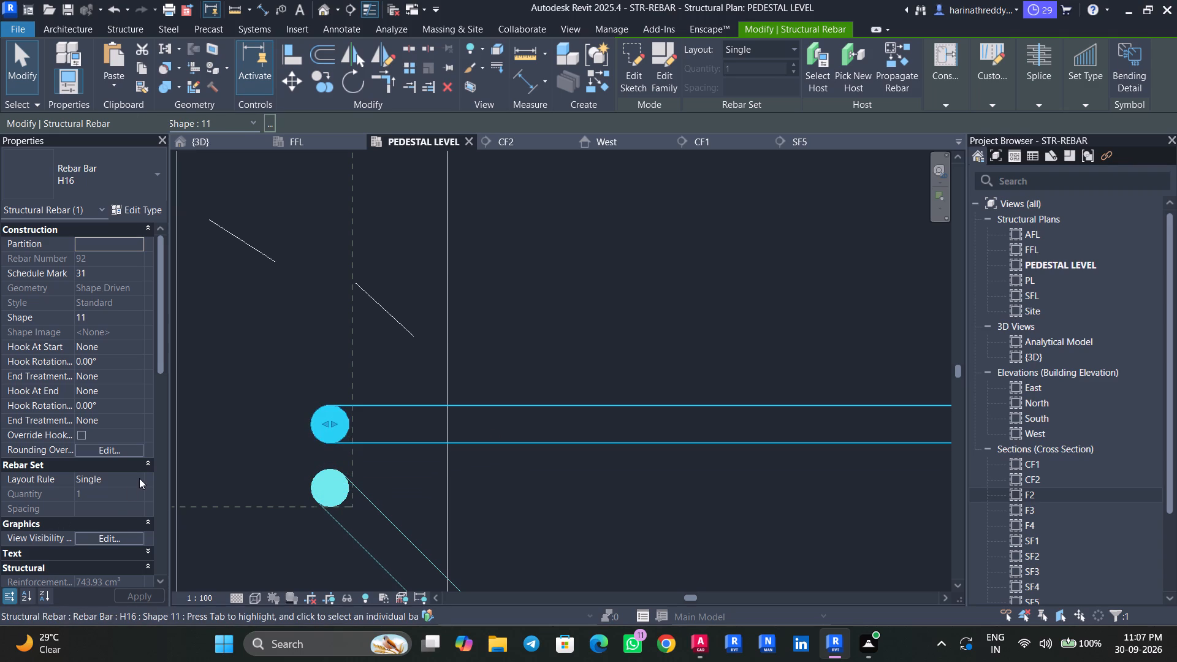
# Set the horizontal bar's layout rule to Fixed Number with a quantity of 2.
pyautogui.click(139, 478)
pyautogui.click(110, 509)
pyautogui.click(115, 495)
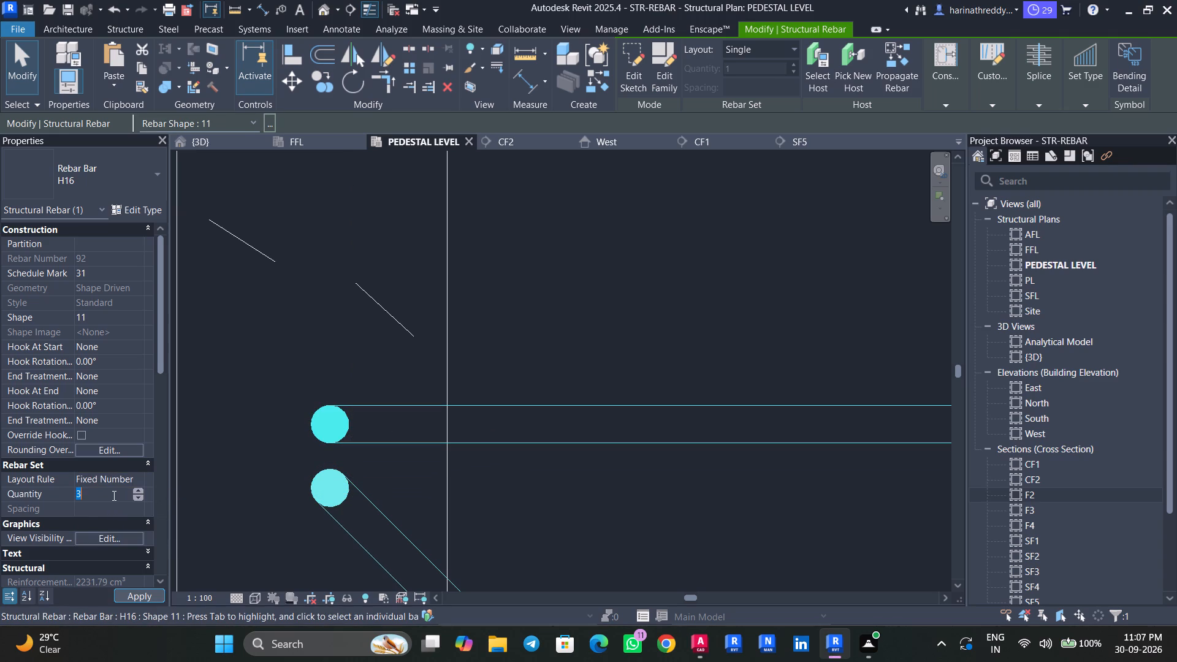
pyautogui.press('2')
# Reposition the ends of the horizontal bar set inward, the lower bar upward and the upper bar downward from the corner bars.
pyautogui.scroll(-7, 479, 483)
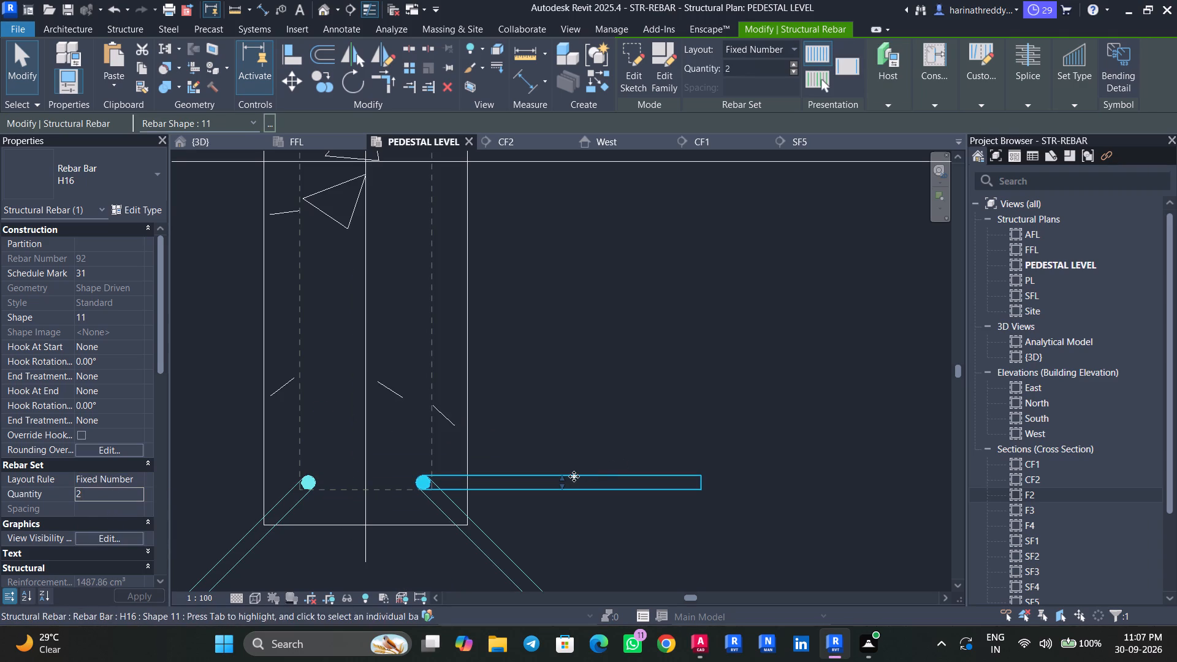
pyautogui.moveTo(562, 480); pyautogui.dragTo(550, 414)
pyautogui.moveTo(520, 295); pyautogui.dragTo(487, 449, button='middle')
pyautogui.moveTo(528, 186); pyautogui.dragTo(532, 249)
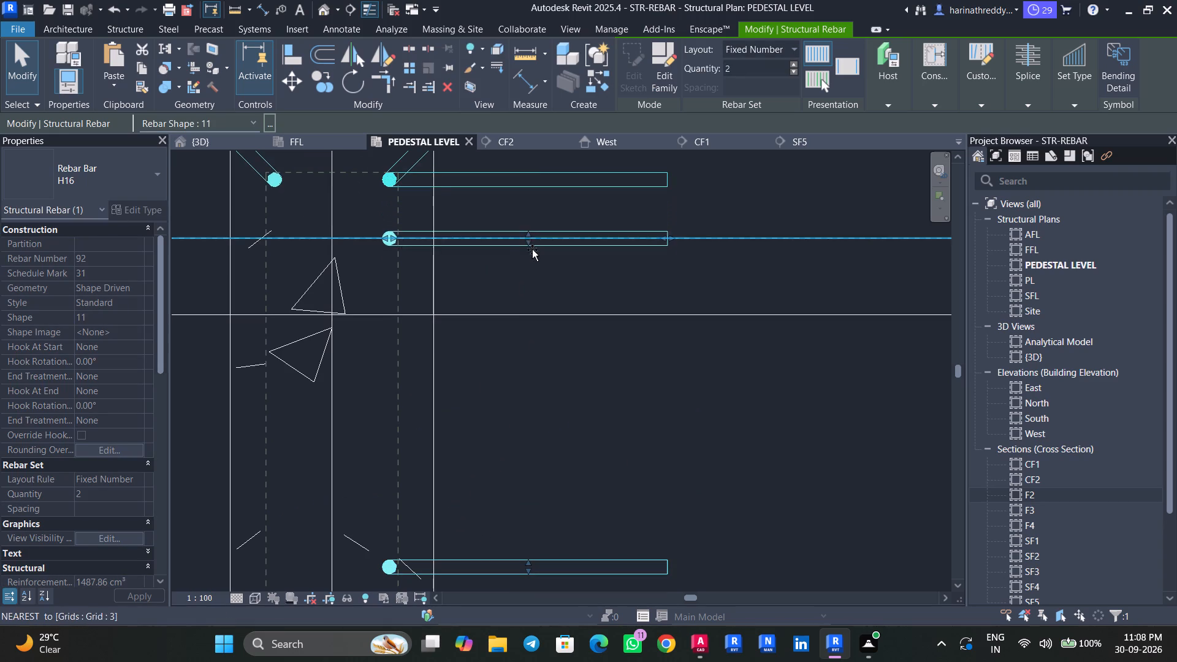
pyautogui.moveTo(532, 249); pyautogui.dragTo(534, 246)
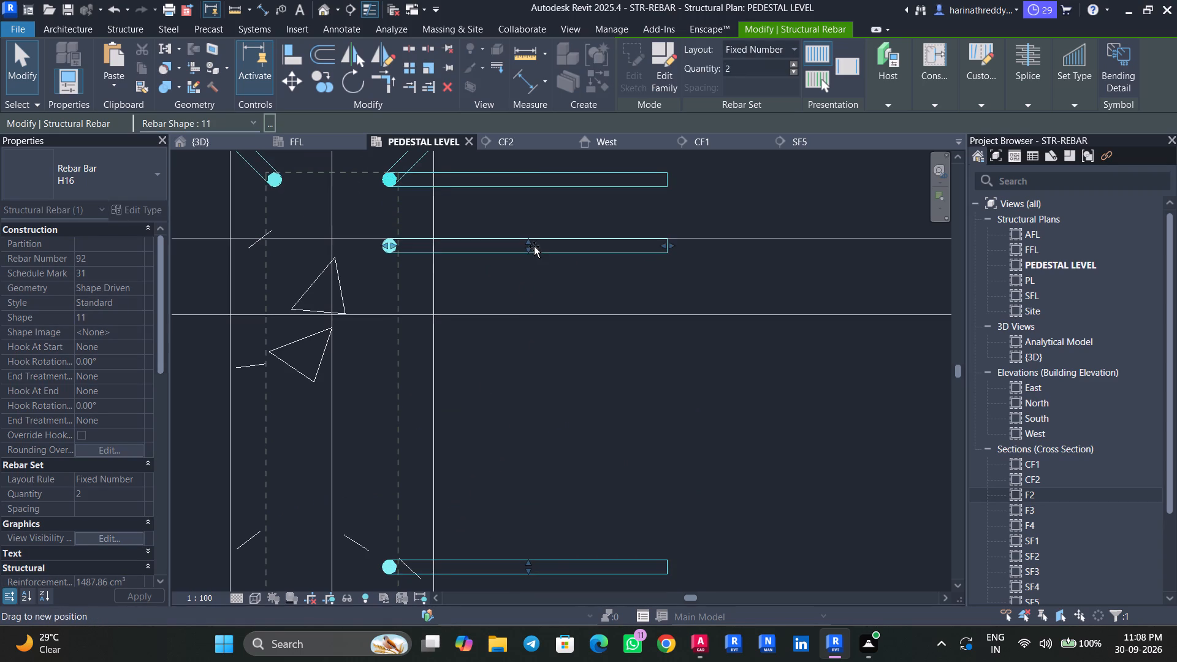
pyautogui.moveTo(534, 246); pyautogui.dragTo(533, 253)
pyautogui.press('Escape')
# Fine-tune the horizontal bar set by shifting its lower bar slightly up and its upper bar slightly down.
pyautogui.scroll(-5, 528, 365)
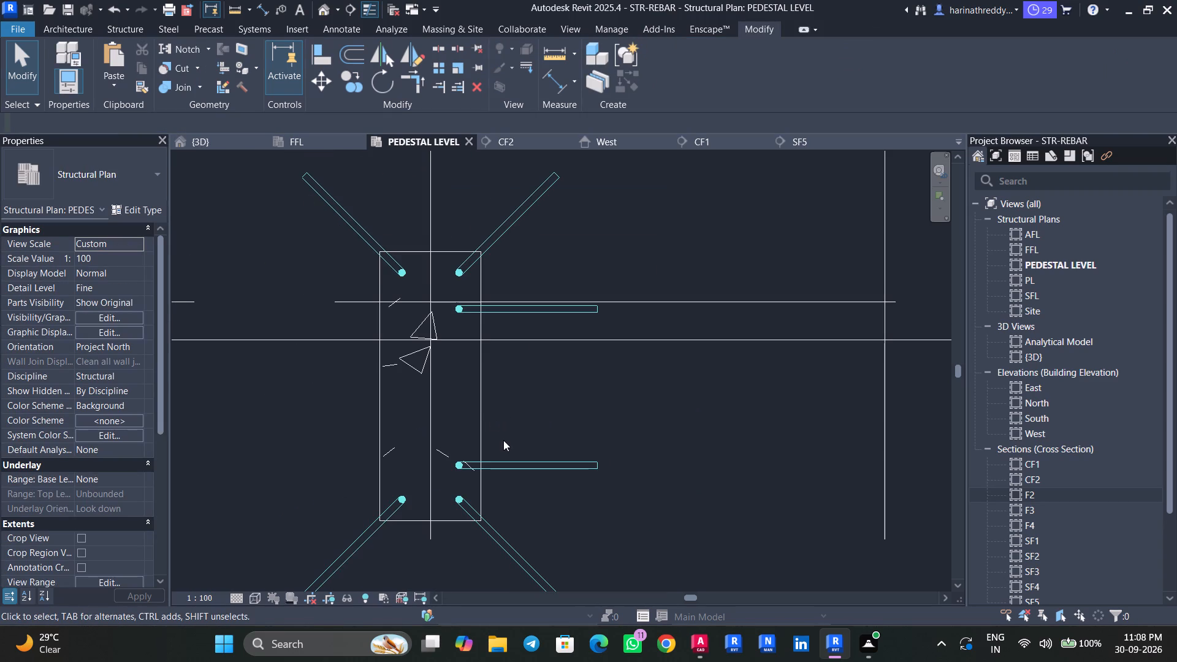
pyautogui.click(501, 460)
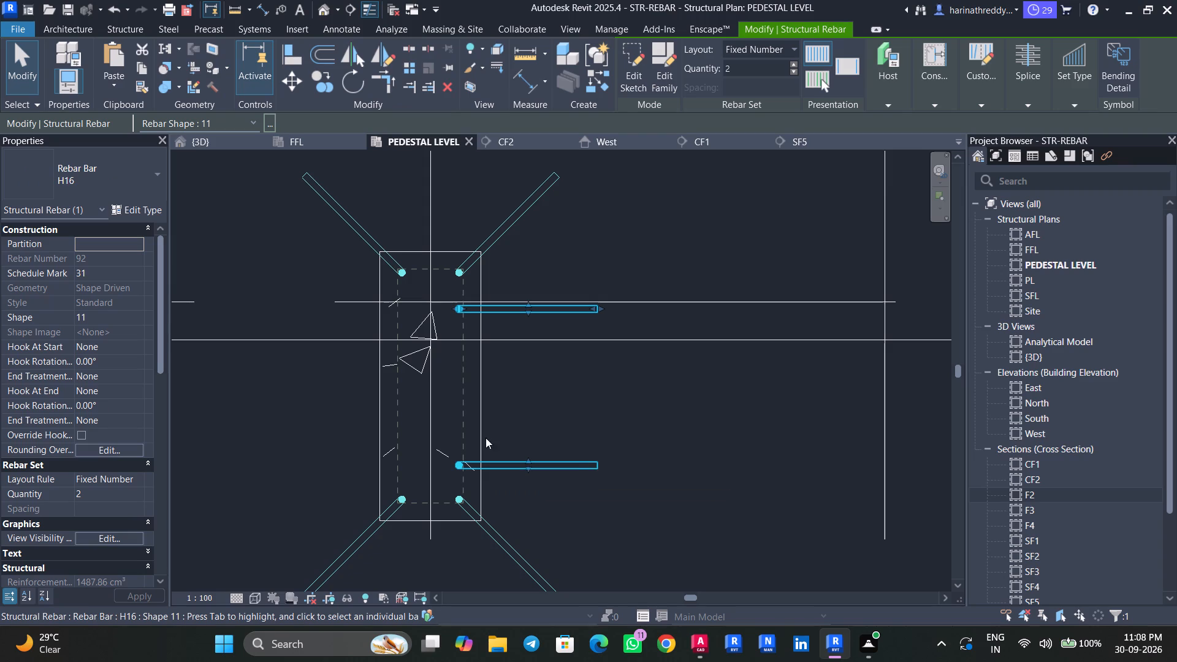
pyautogui.click(528, 456)
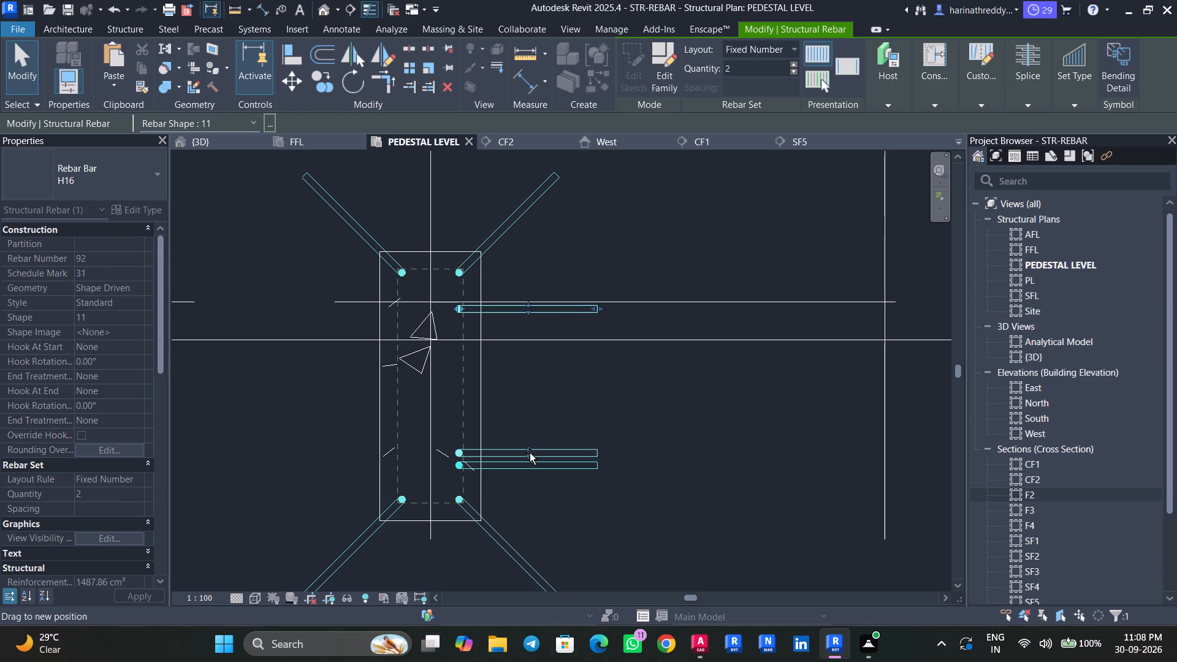
pyautogui.press('Escape')
pyautogui.press('Escape')
pyautogui.click(559, 311)
pyautogui.scroll(3, 528, 323)
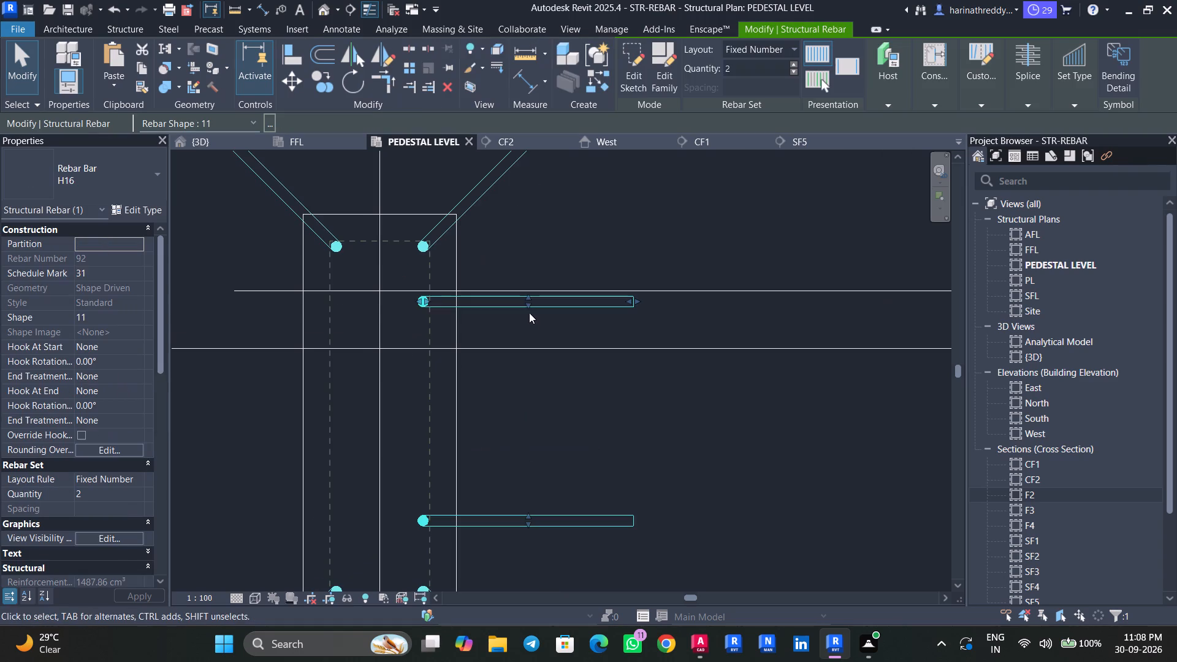
pyautogui.moveTo(529, 310); pyautogui.dragTo(530, 319)
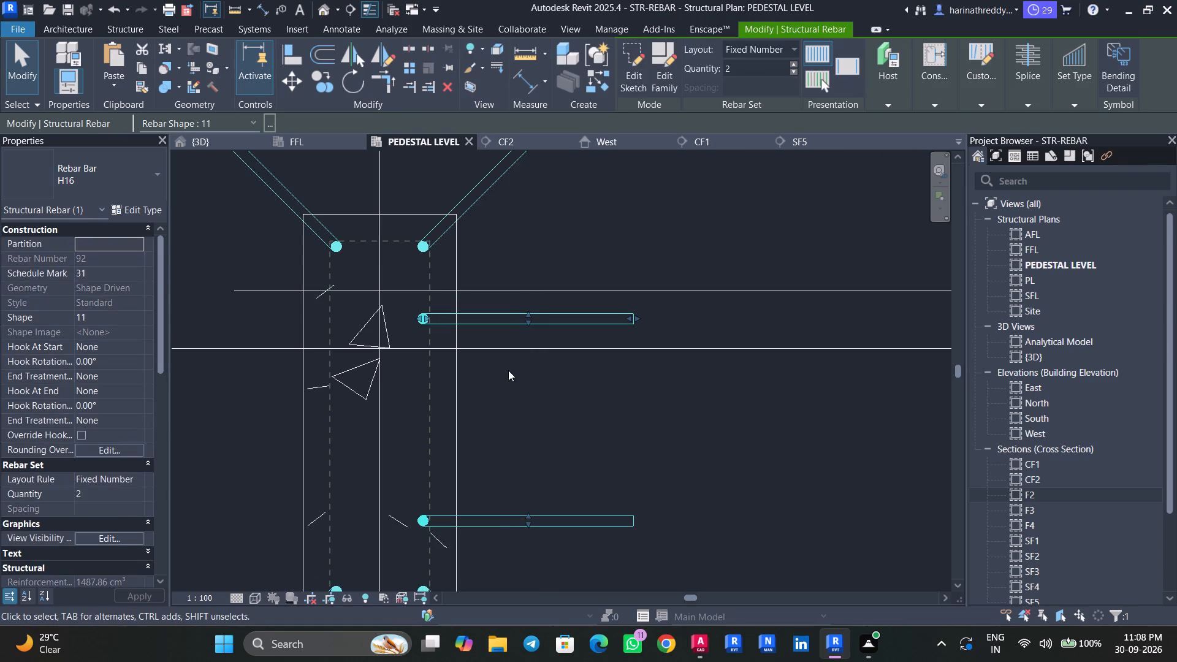
pyautogui.press('Escape')
pyautogui.press('Escape')
# Mirror the two-bar horizontal set across column C5's Left/Right centre line.
pyautogui.keyDown('ctrl'); pyautogui.click(499, 517); pyautogui.keyUp('ctrl')
pyautogui.click(351, 65)
pyautogui.click(376, 412)
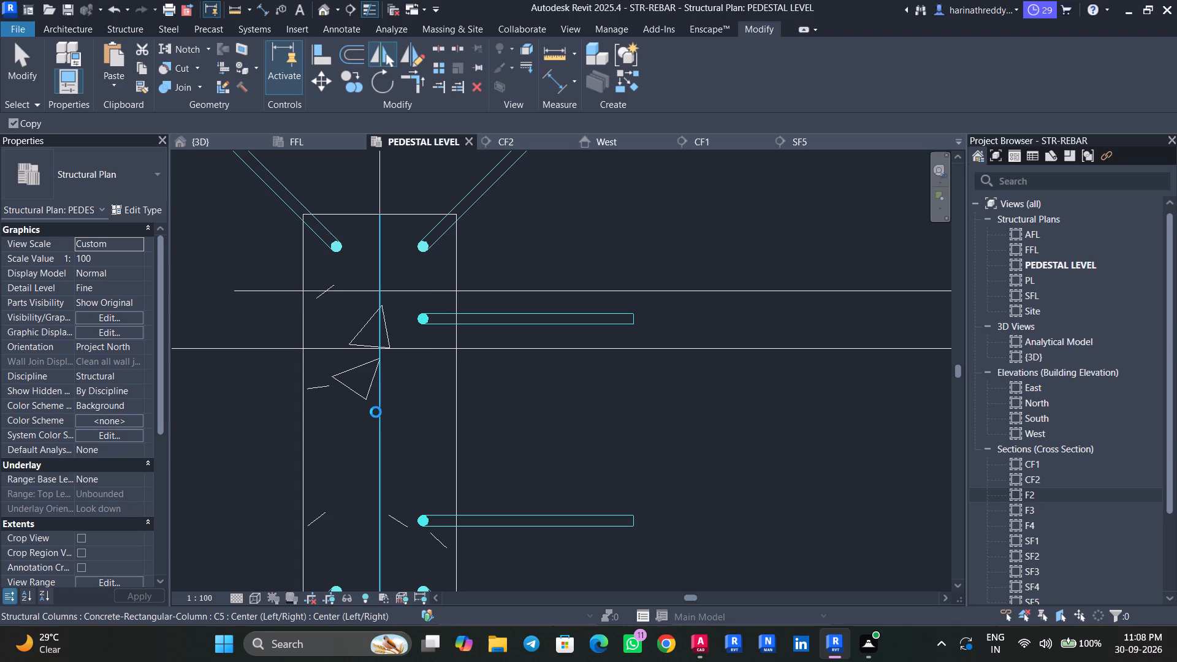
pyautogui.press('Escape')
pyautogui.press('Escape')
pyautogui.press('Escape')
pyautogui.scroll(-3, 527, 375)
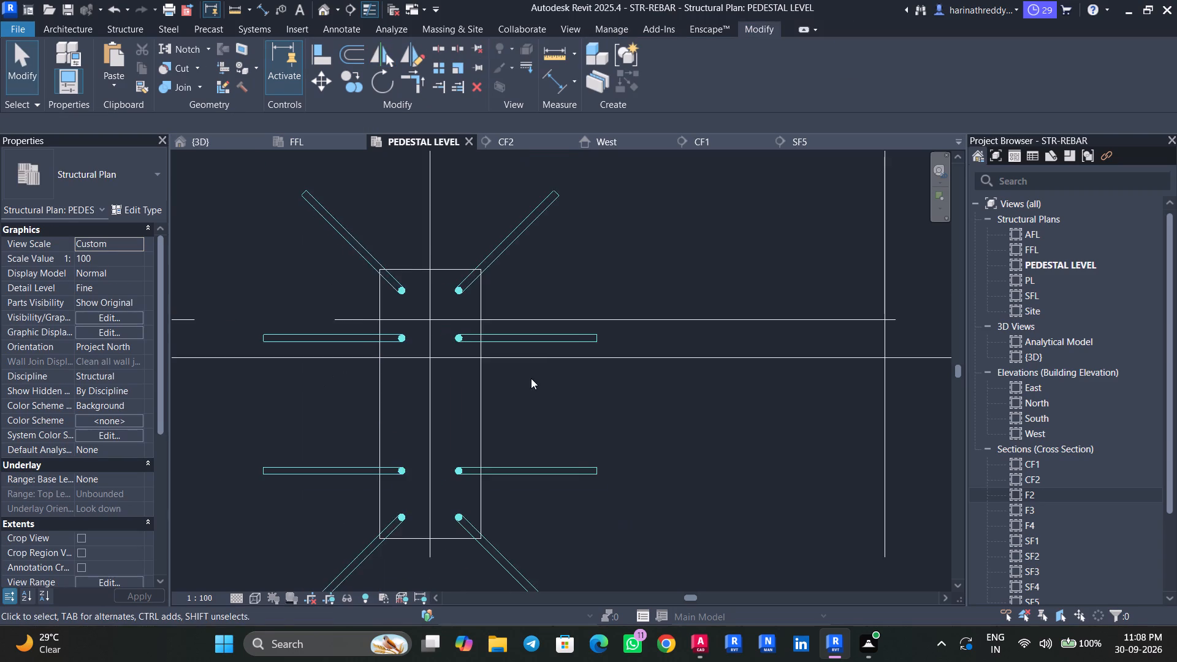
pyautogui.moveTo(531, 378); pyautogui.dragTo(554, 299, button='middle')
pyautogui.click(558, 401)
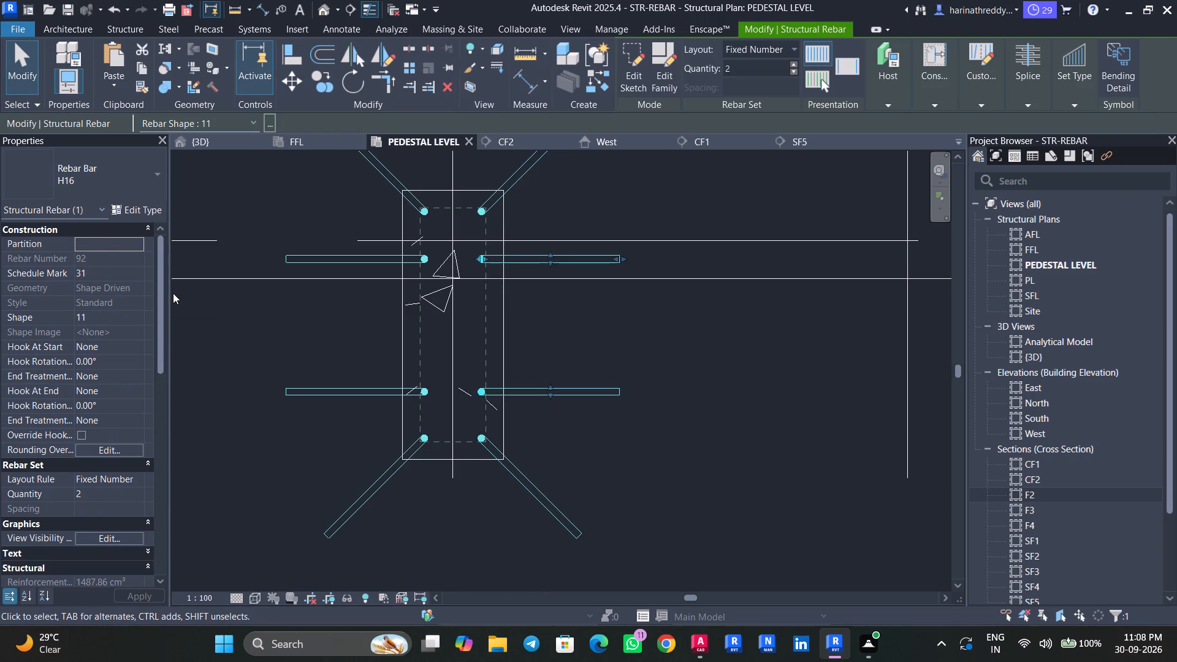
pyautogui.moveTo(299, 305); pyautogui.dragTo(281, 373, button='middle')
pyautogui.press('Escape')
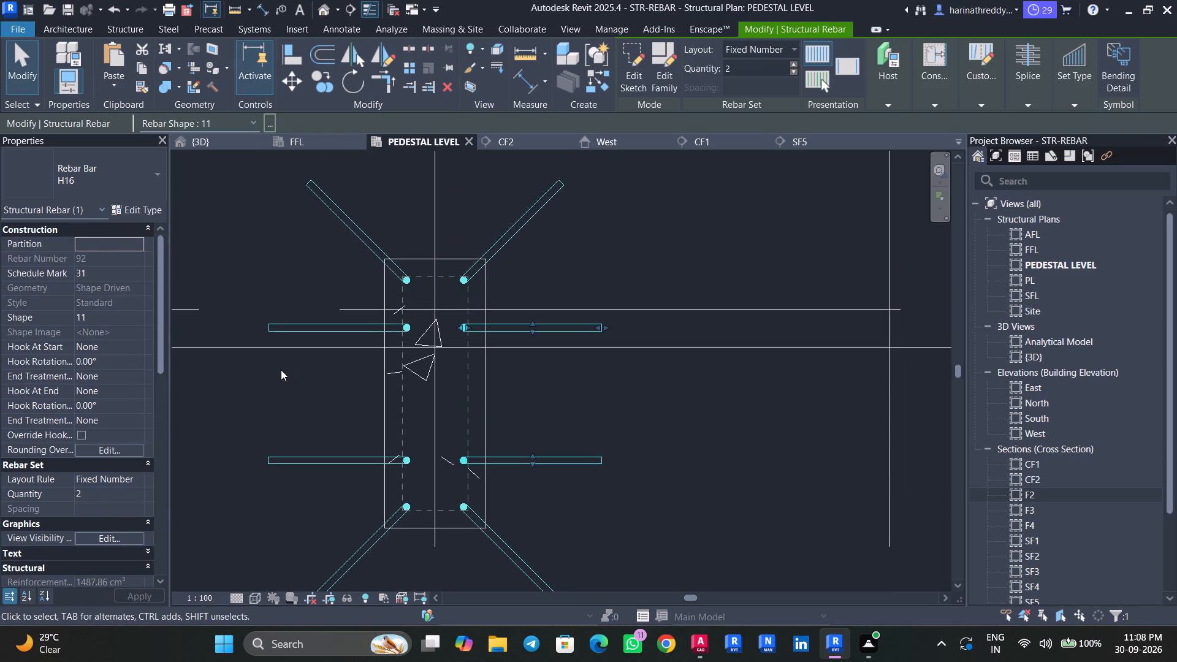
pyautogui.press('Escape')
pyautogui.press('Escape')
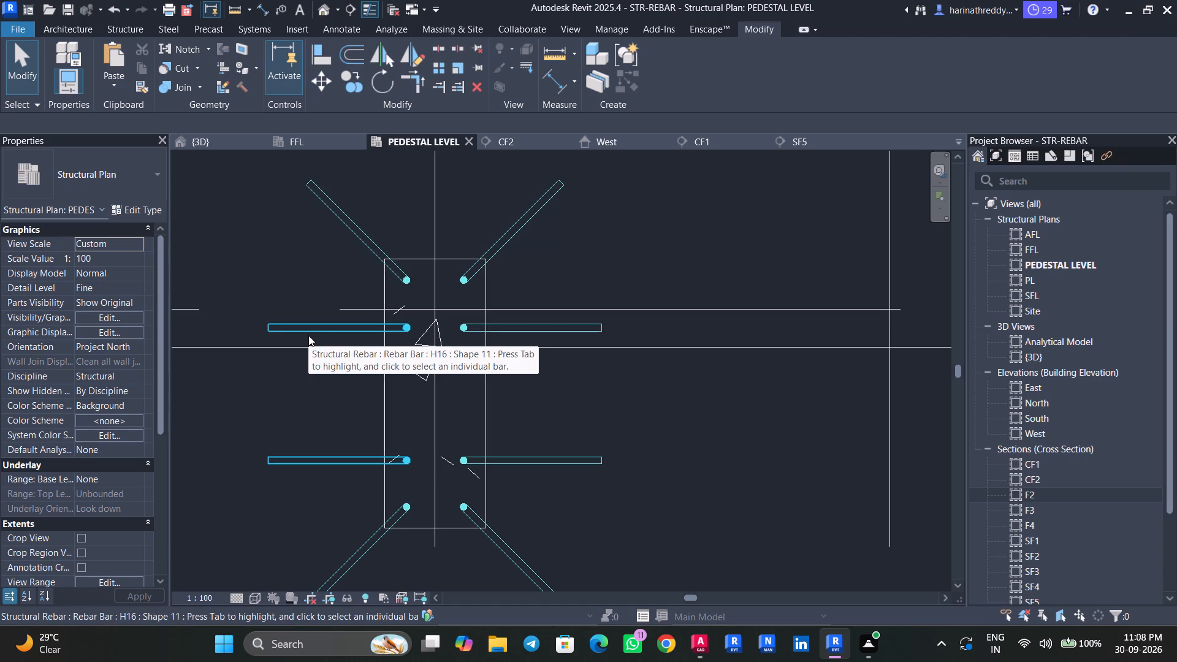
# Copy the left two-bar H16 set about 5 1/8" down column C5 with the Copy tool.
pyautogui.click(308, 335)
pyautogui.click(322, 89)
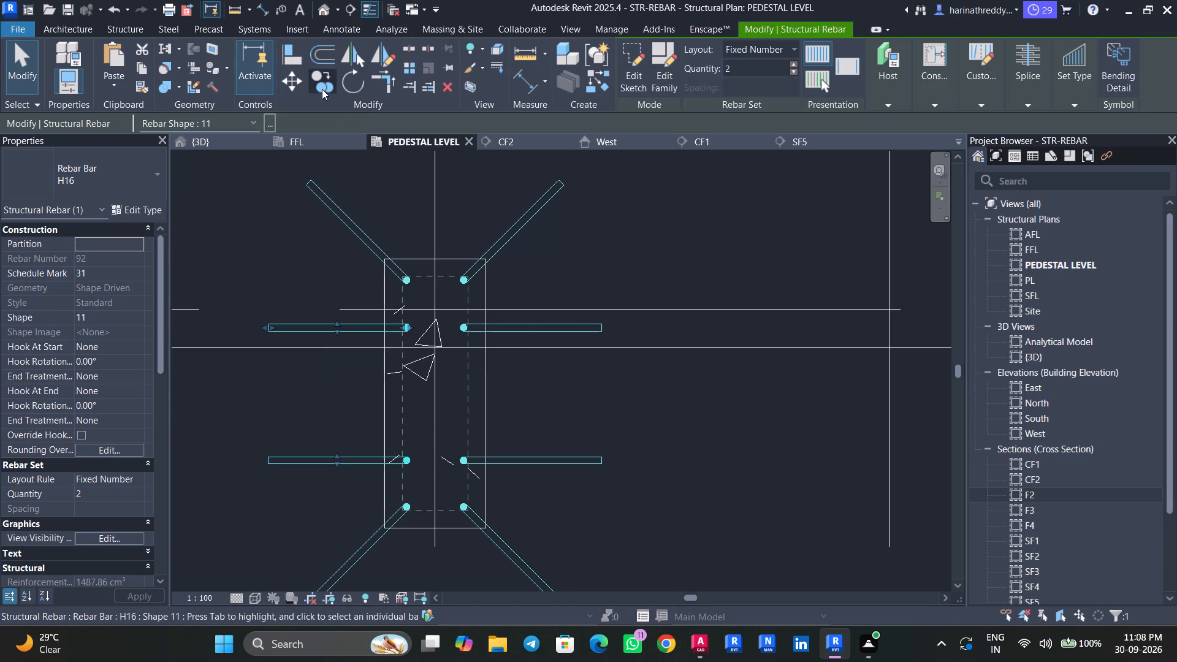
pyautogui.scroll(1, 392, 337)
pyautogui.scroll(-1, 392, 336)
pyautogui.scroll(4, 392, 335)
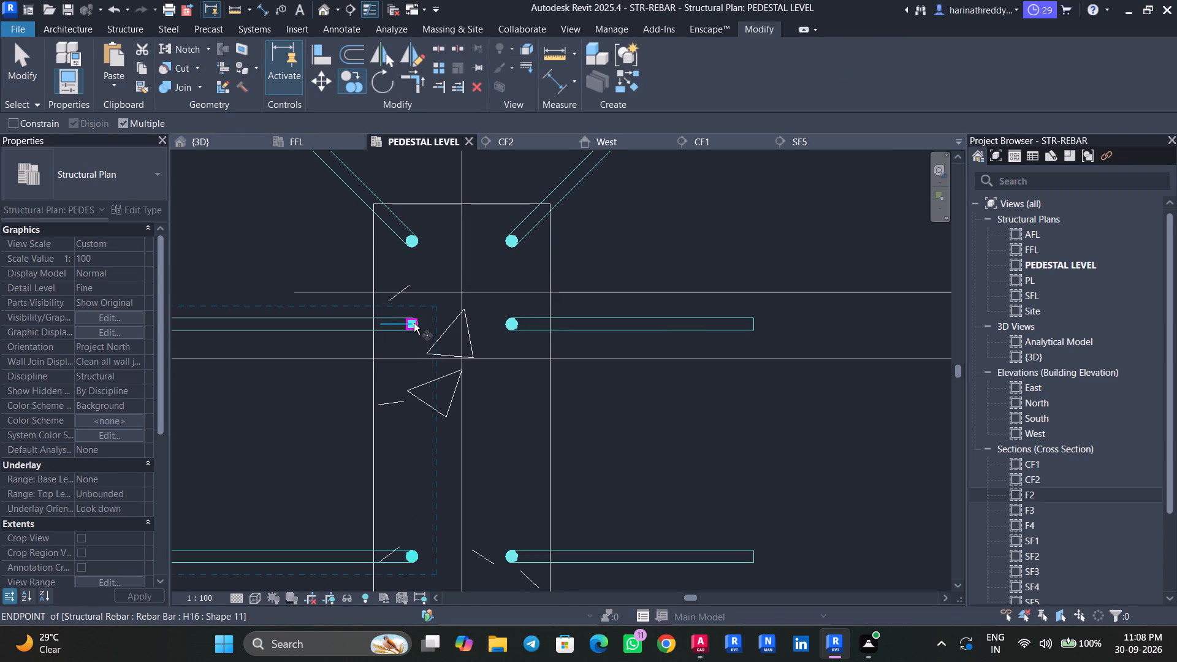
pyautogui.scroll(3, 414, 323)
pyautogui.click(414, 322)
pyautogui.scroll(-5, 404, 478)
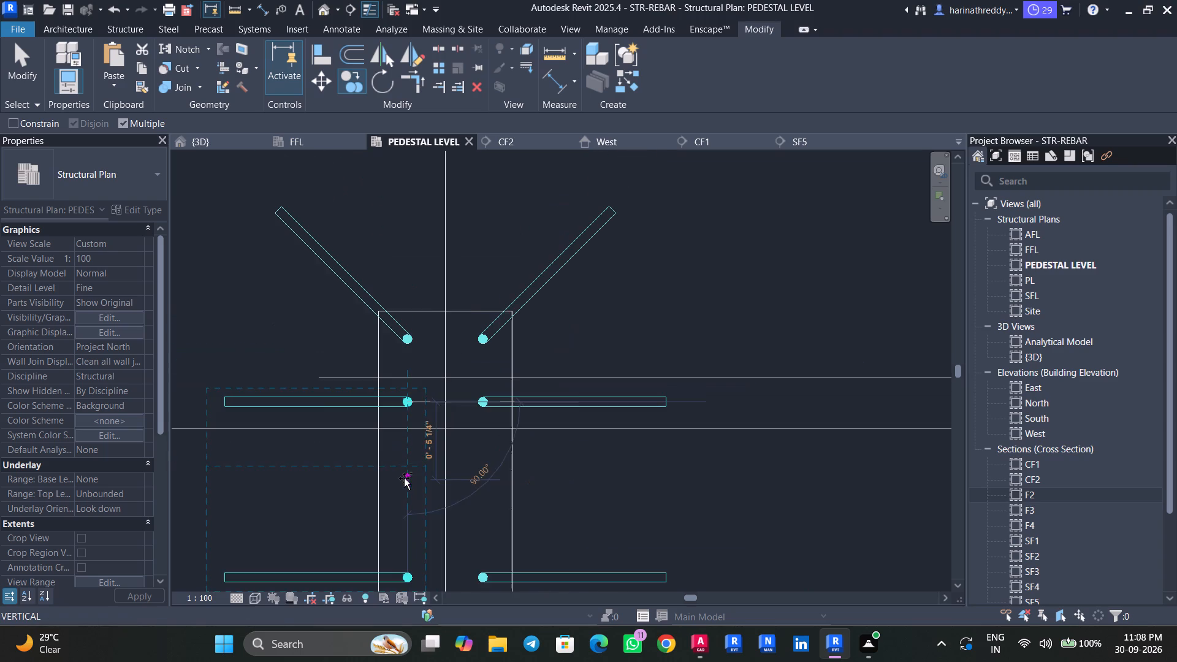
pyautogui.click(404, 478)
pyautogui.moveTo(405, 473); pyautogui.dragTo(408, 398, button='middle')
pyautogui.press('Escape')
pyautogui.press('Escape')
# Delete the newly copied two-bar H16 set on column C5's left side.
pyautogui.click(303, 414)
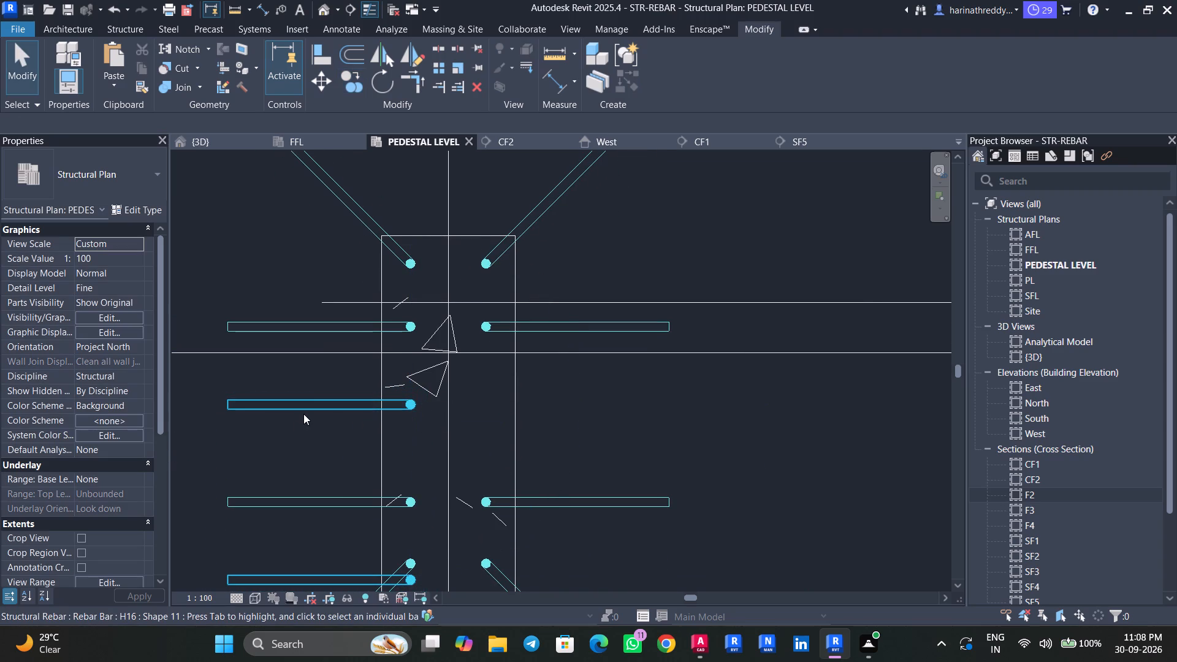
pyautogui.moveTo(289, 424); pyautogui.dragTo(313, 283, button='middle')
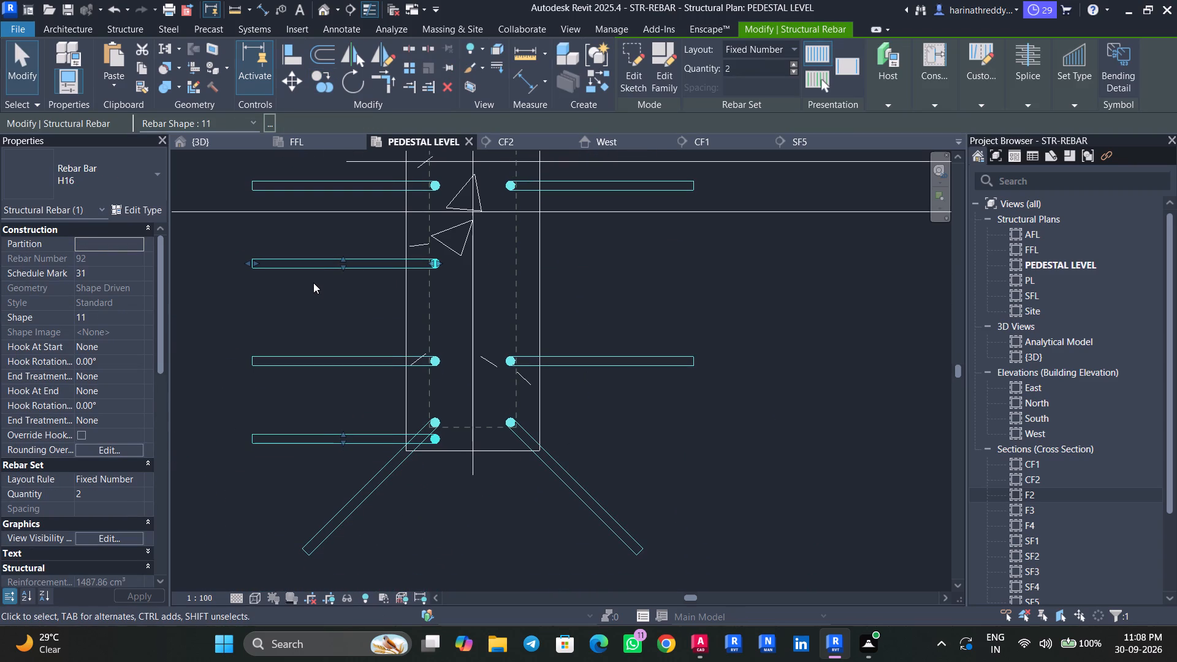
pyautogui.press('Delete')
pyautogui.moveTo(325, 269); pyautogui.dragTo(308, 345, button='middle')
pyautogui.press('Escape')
# Duplicate the left two-bar H16 set a short distance down the column and change the duplicate's bar type to H12.
pyautogui.click(327, 268)
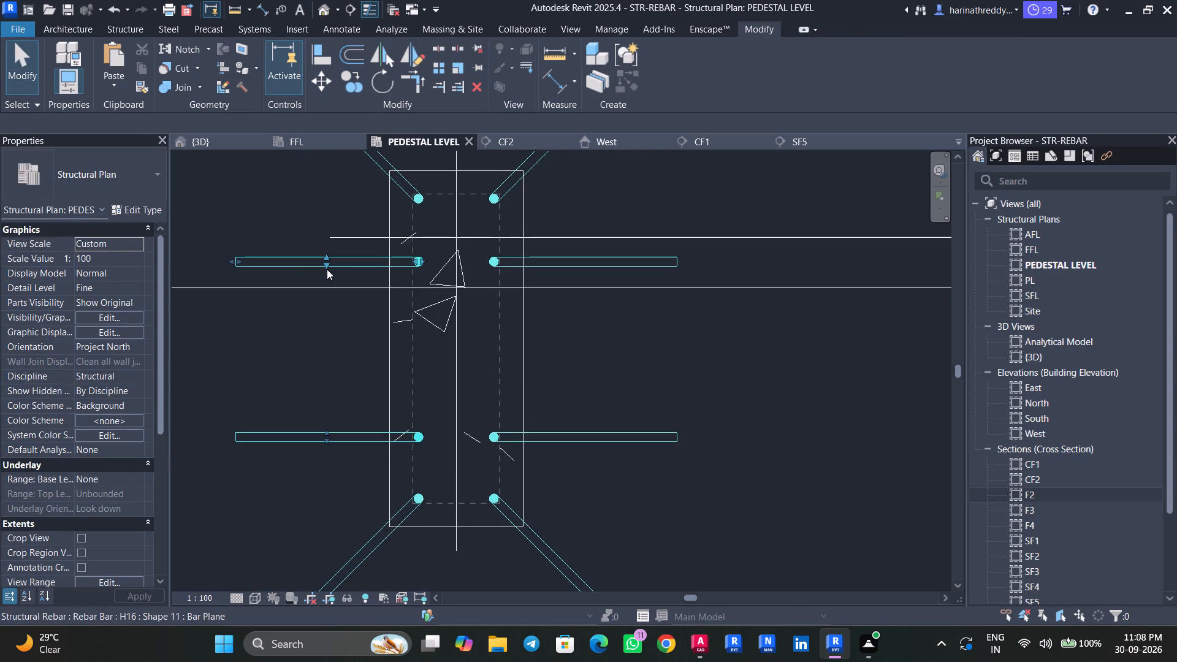
pyautogui.keyDown('ctrl'); pyautogui.moveTo(295, 264); pyautogui.dragTo(296, 299); pyautogui.keyUp('ctrl')
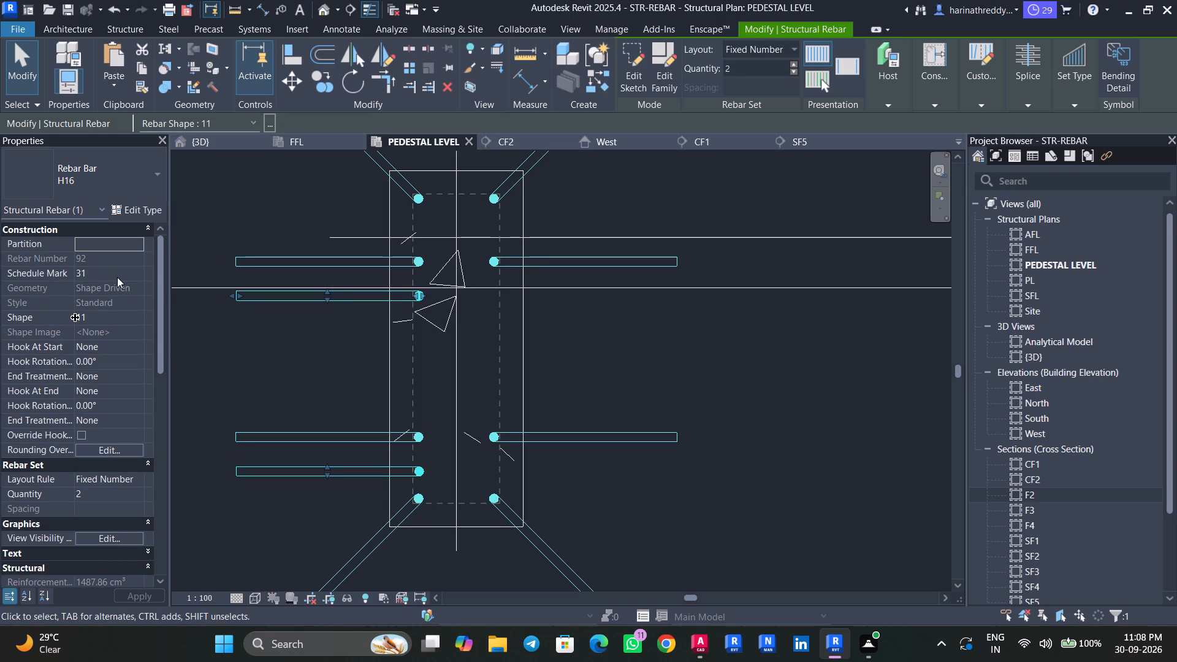
pyautogui.click(100, 169)
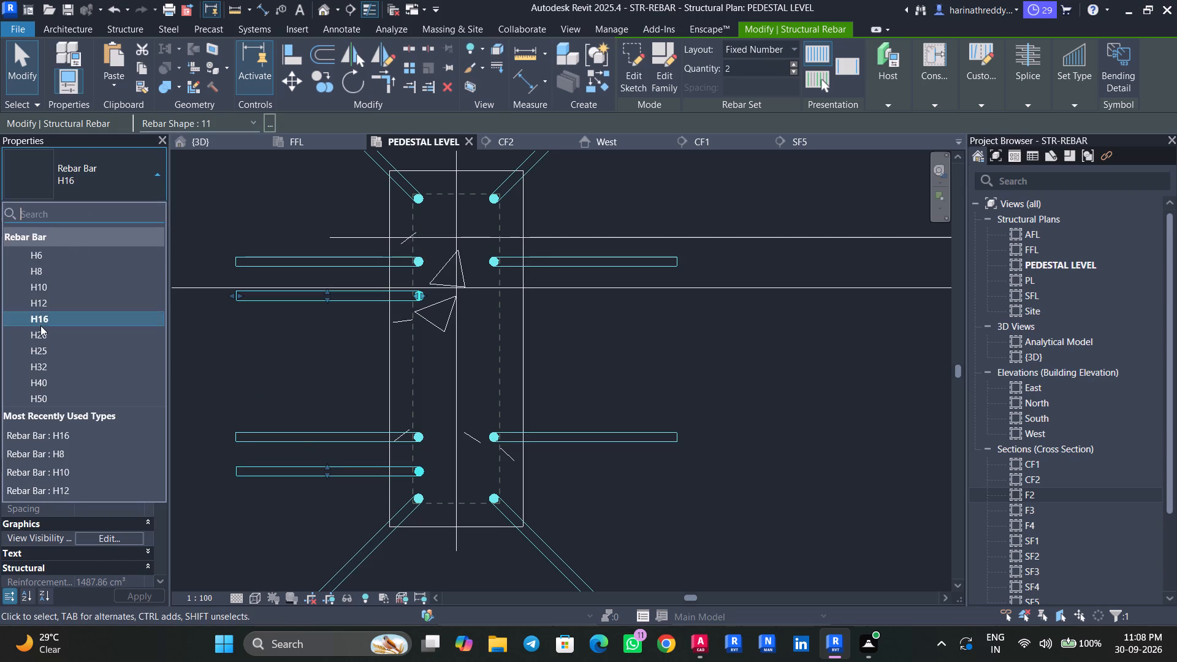
pyautogui.click(45, 306)
# Shift the H12 set's lower bar up and its upper bar slightly down, spacing both between the left-side H16 bars.
pyautogui.moveTo(327, 465); pyautogui.dragTo(328, 394)
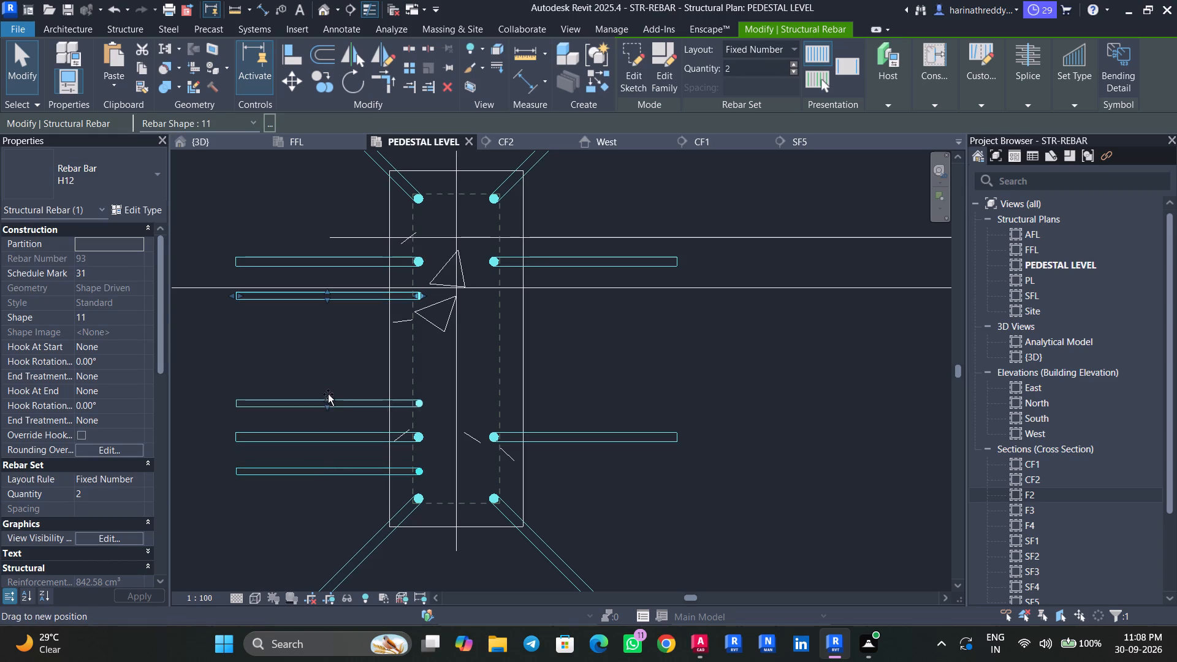
pyautogui.moveTo(328, 394); pyautogui.dragTo(330, 380)
pyautogui.scroll(5, 379, 310)
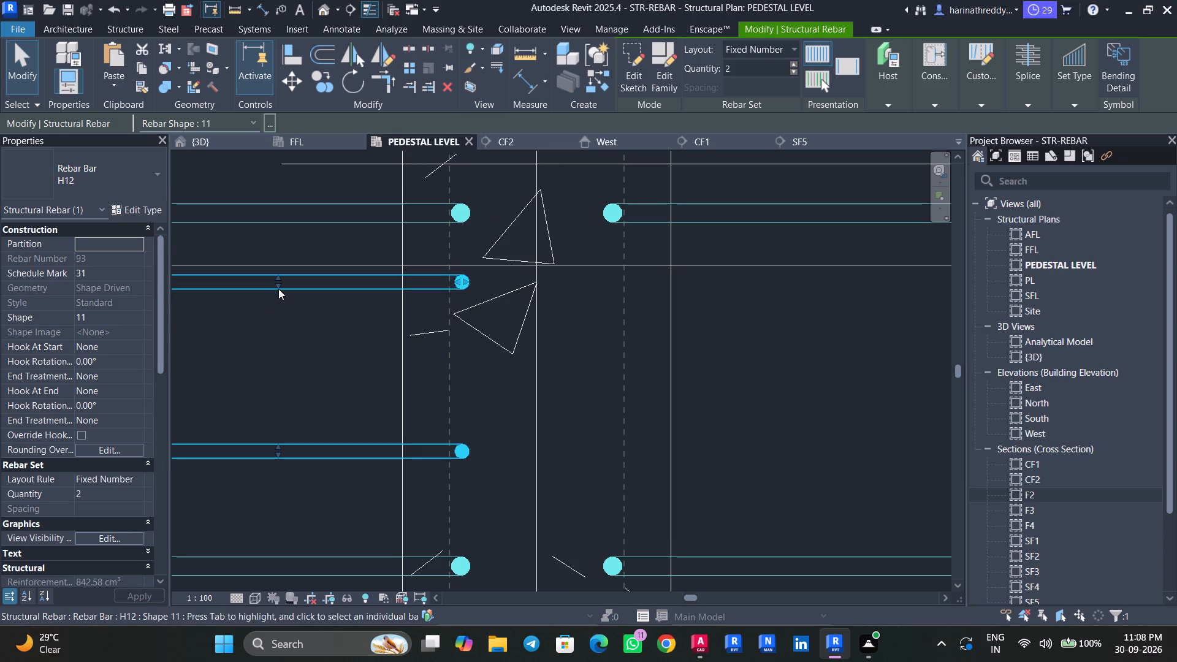
pyautogui.moveTo(278, 289); pyautogui.dragTo(279, 312)
pyautogui.scroll(1, 279, 312)
pyautogui.scroll(-9, 279, 312)
pyautogui.press('Escape')
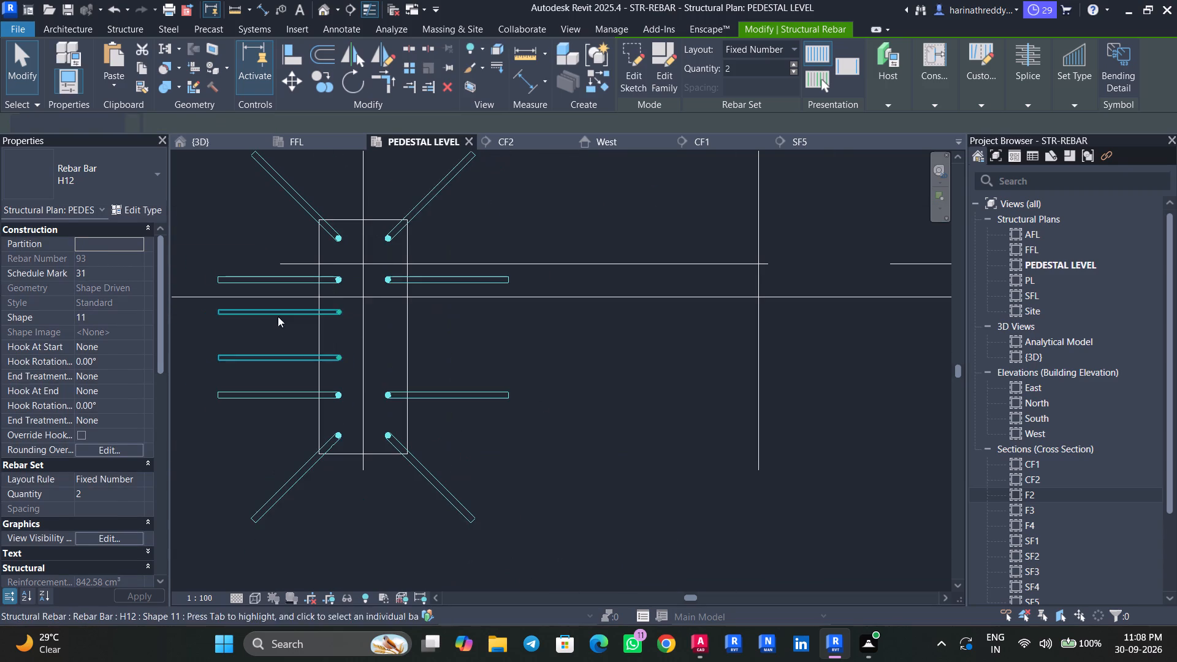
pyautogui.press('Escape')
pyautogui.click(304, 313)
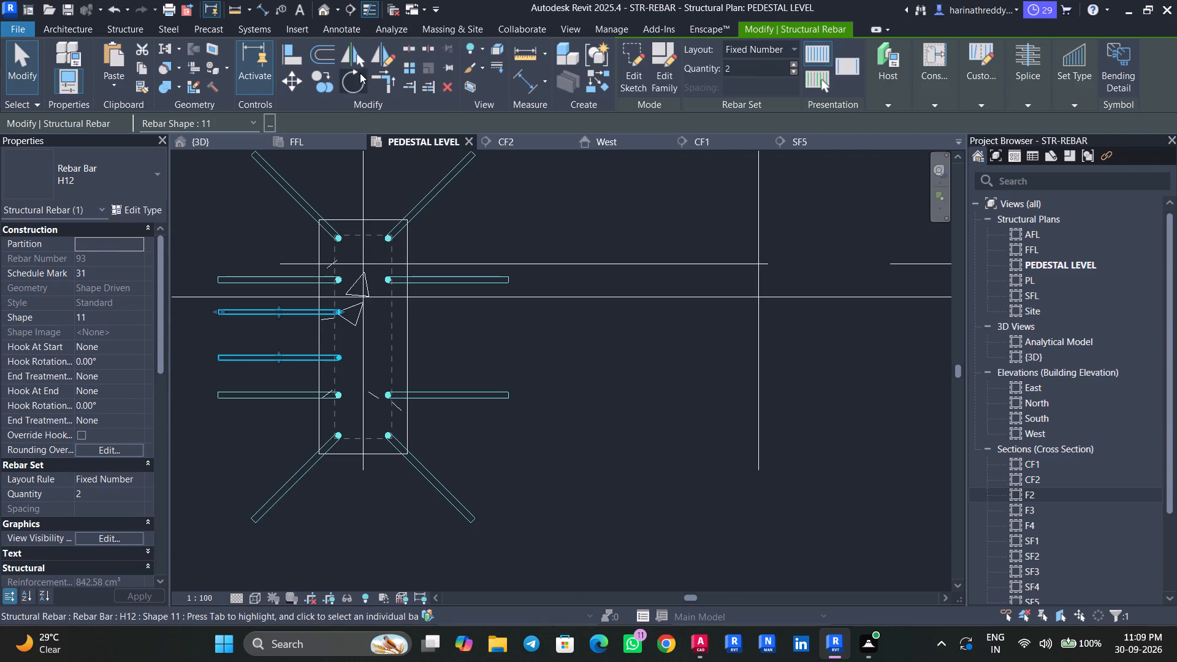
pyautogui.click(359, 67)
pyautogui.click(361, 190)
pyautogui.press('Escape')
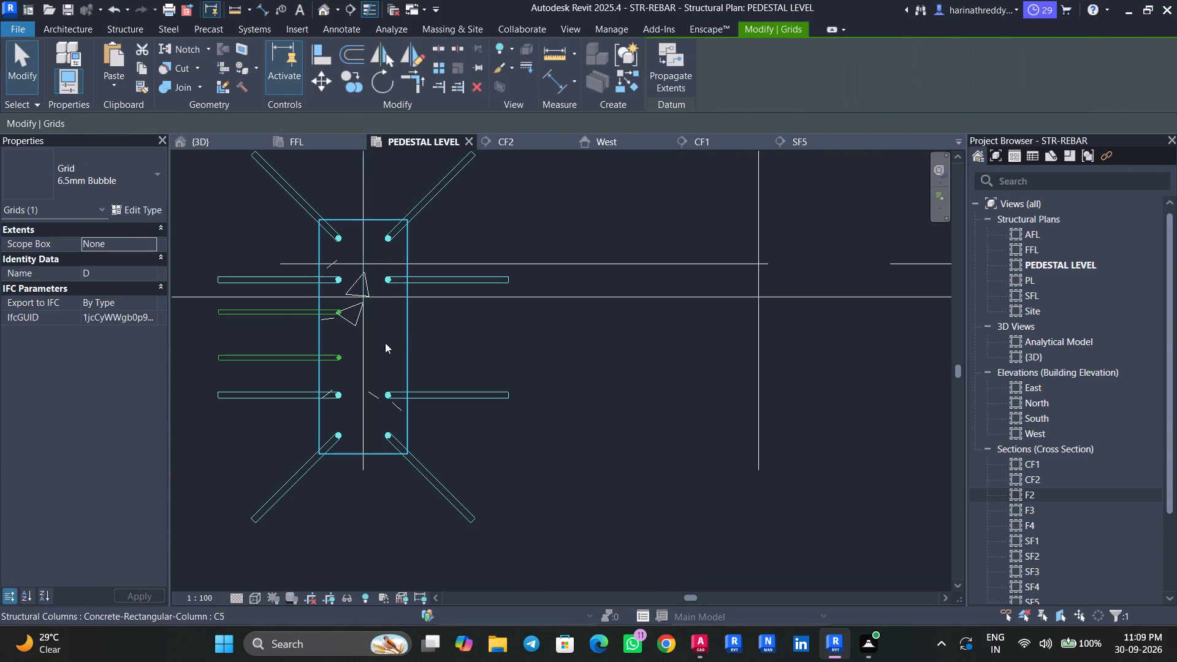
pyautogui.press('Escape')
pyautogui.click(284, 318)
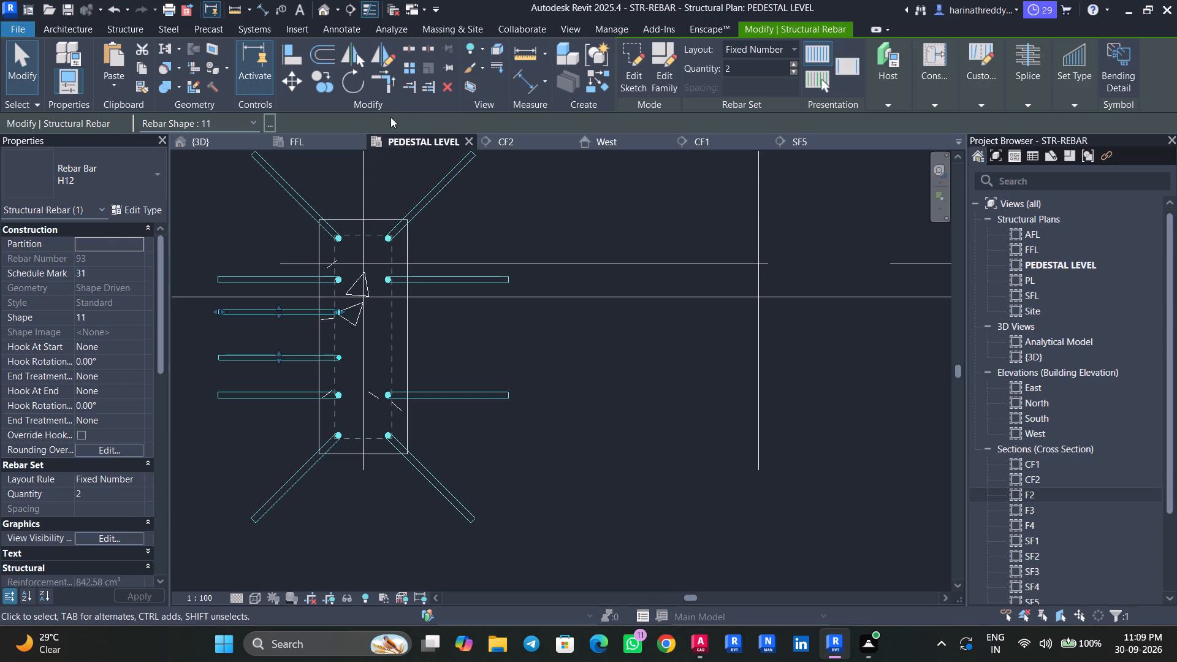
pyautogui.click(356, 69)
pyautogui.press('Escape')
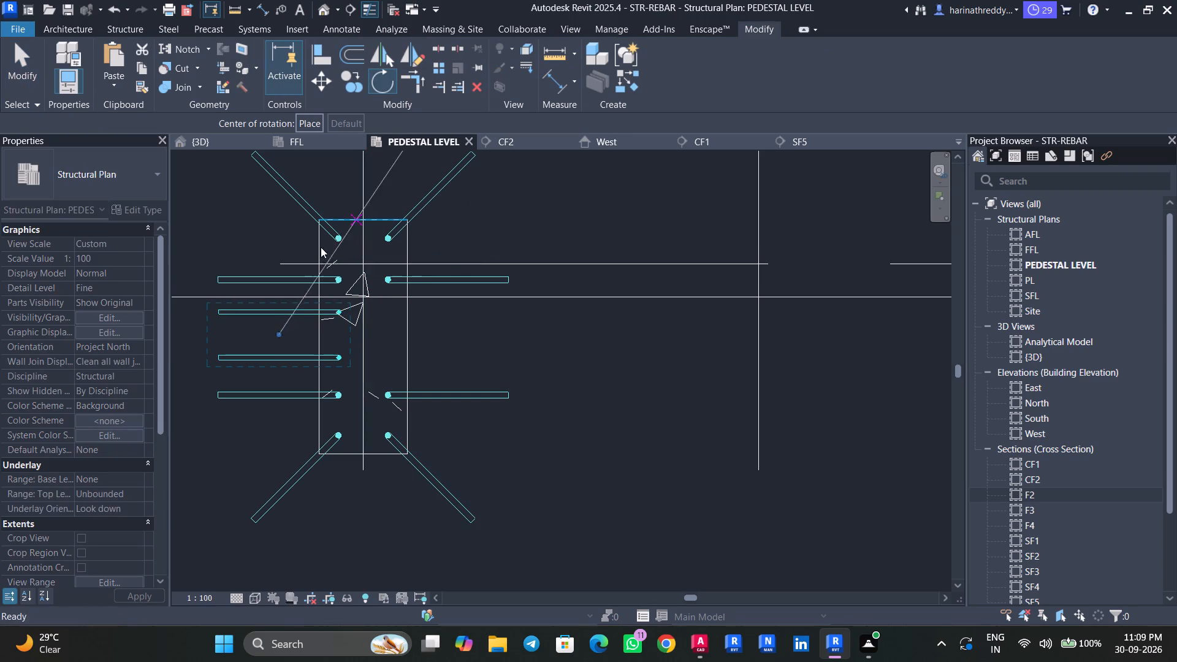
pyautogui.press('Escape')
# Mirror the two-bar H12 set across vertical grid D to the right side of column C5, keeping the original.
pyautogui.keyDown('ctrl'); pyautogui.click(253, 317); pyautogui.keyUp('ctrl')
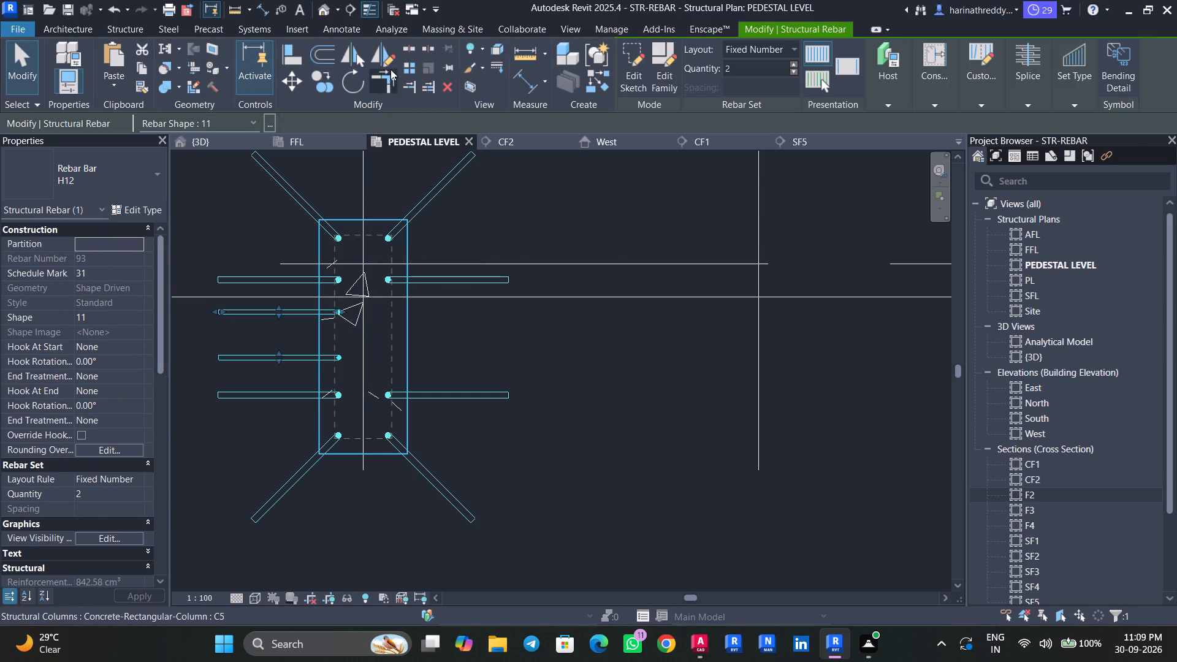
pyautogui.click(360, 61)
pyautogui.click(367, 189)
pyautogui.press('Escape')
pyautogui.press('Escape')
pyautogui.press('Escape')
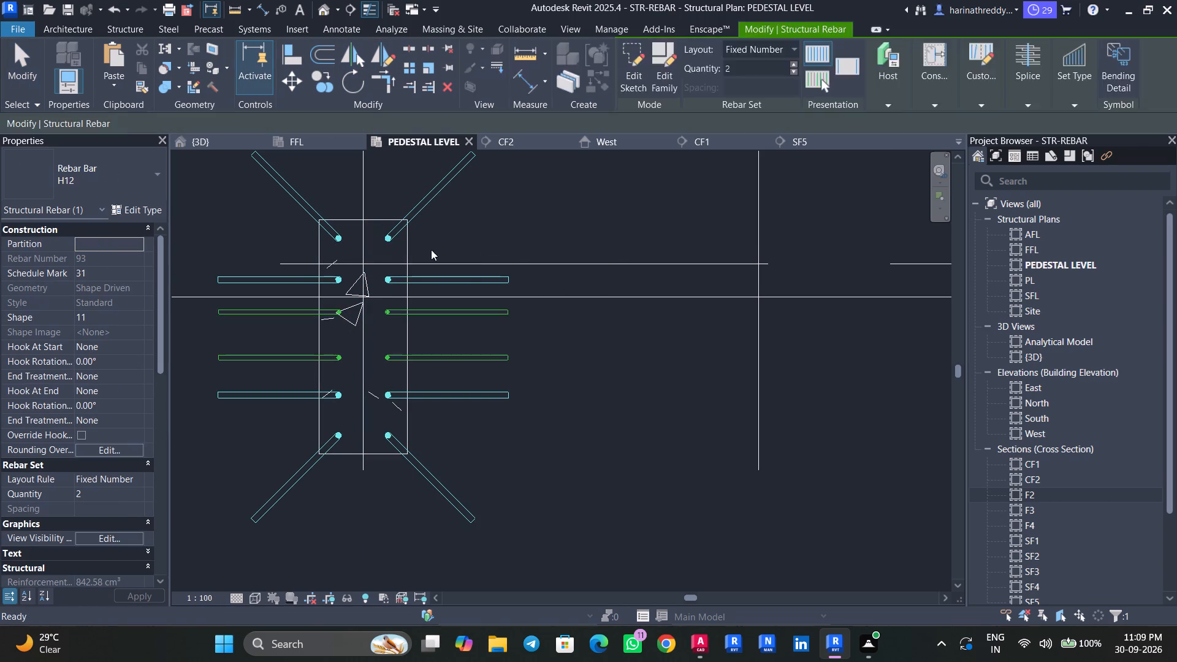
pyautogui.press('Escape')
pyautogui.press('Escape')
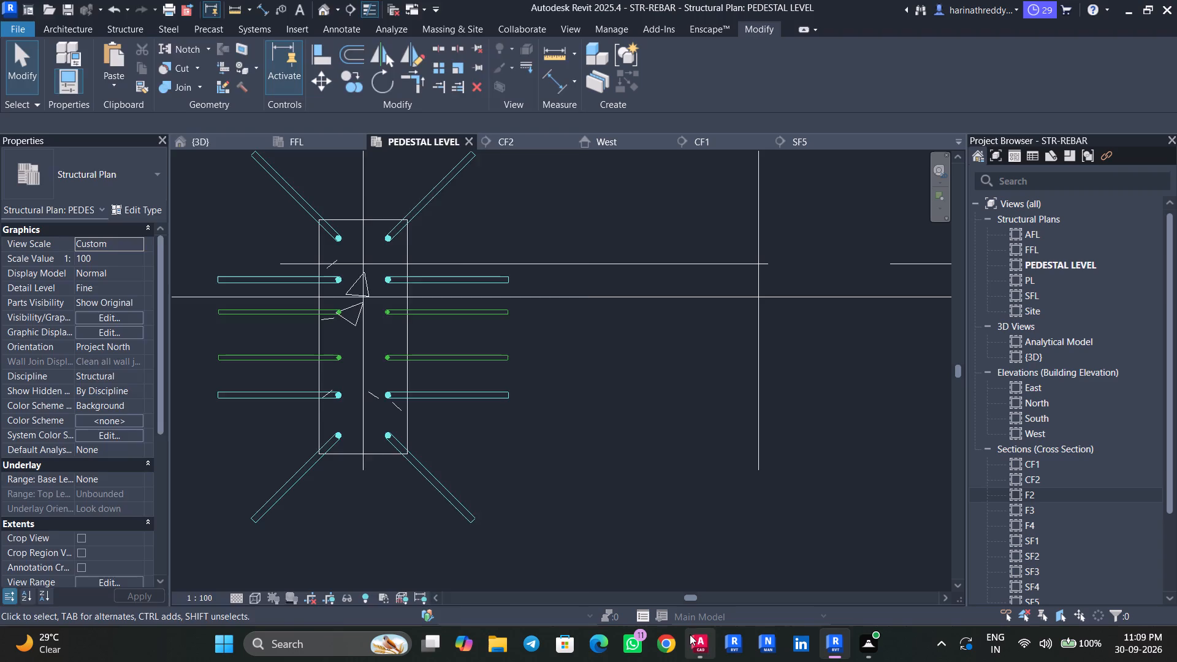
# Switch to AutoCAD and examine the C5 column section's bar and tie arrangement in TYPICAL FLOOR DETAILS.dwg.
pyautogui.click(696, 636)
pyautogui.moveTo(307, 373); pyautogui.dragTo(328, 388, button='middle')
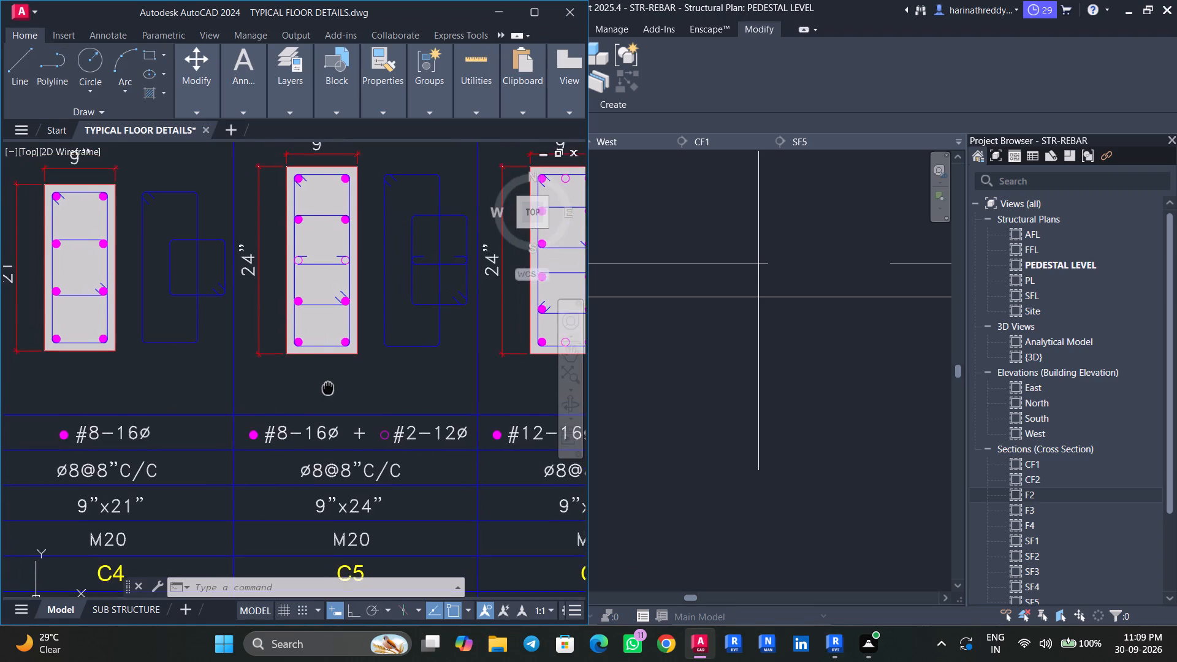
pyautogui.moveTo(328, 388); pyautogui.dragTo(348, 415, button='middle')
pyautogui.scroll(1, 338, 405)
pyautogui.moveTo(339, 414); pyautogui.dragTo(351, 481, button='middle')
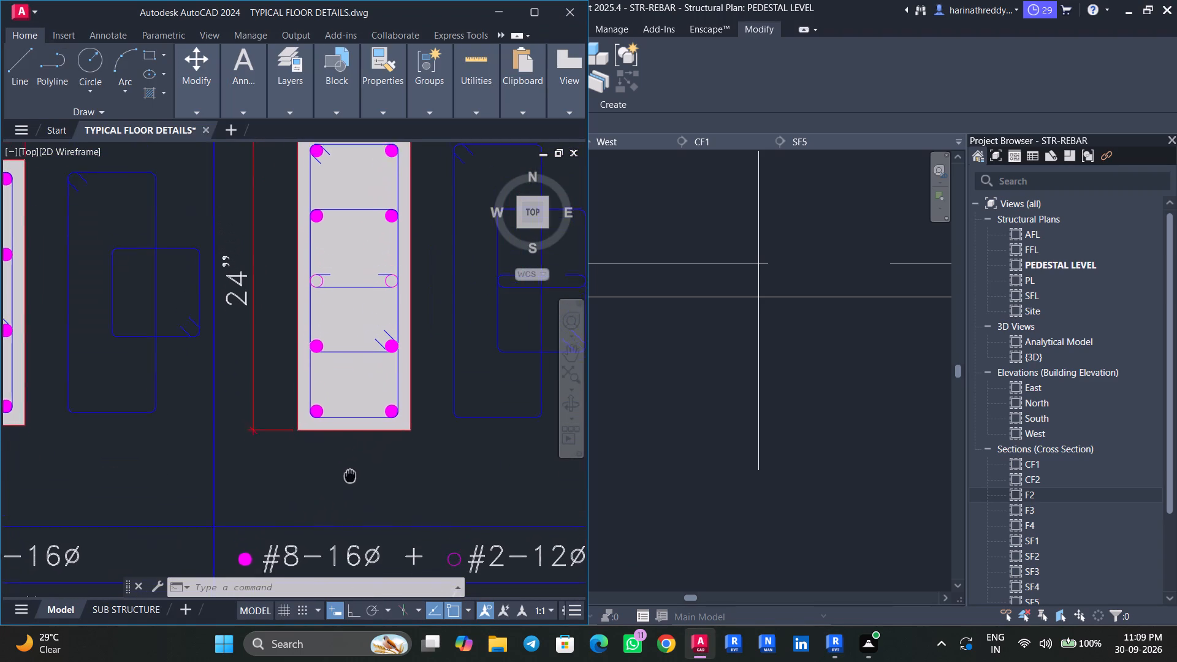
pyautogui.moveTo(351, 481); pyautogui.dragTo(351, 485, button='middle')
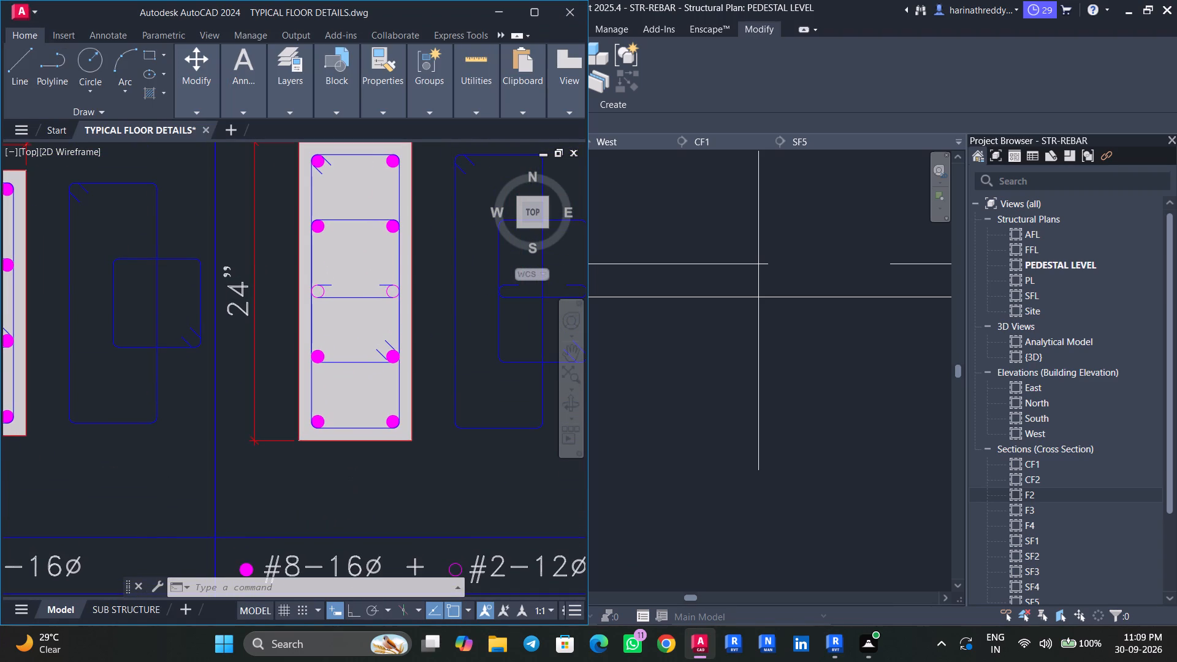
pyautogui.scroll(2, 373, 316)
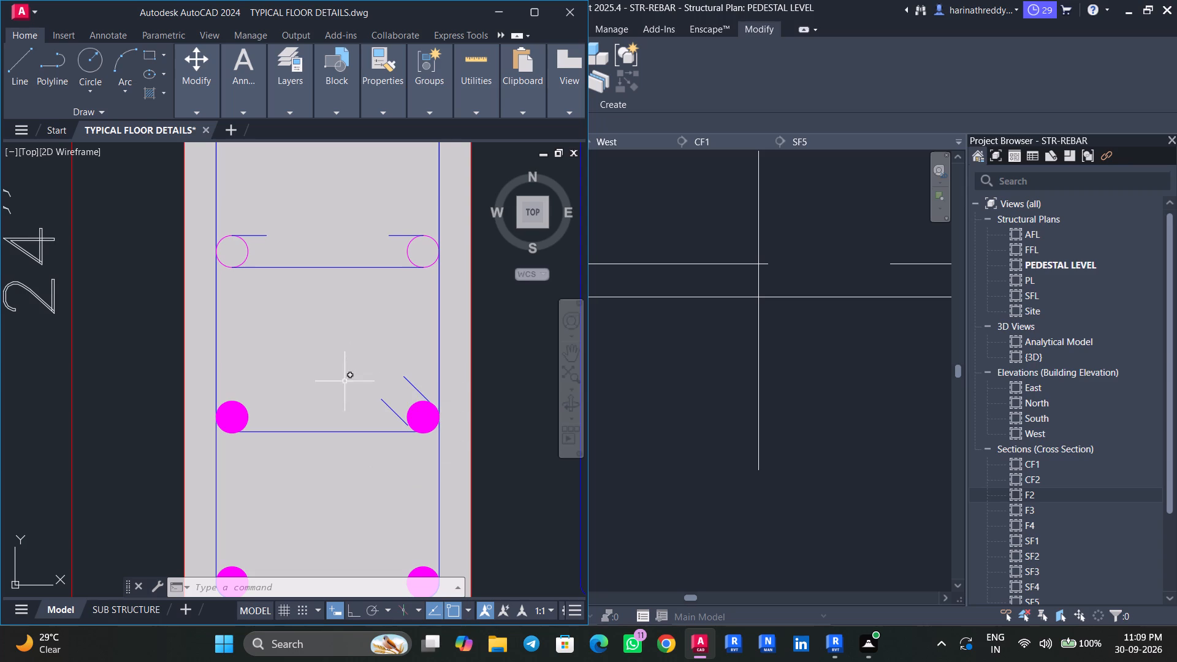
pyautogui.scroll(1, 344, 380)
pyautogui.scroll(-2, 344, 380)
pyautogui.moveTo(341, 370); pyautogui.dragTo(310, 406, button='middle')
pyautogui.scroll(-3, 309, 406)
pyautogui.scroll(2, 309, 406)
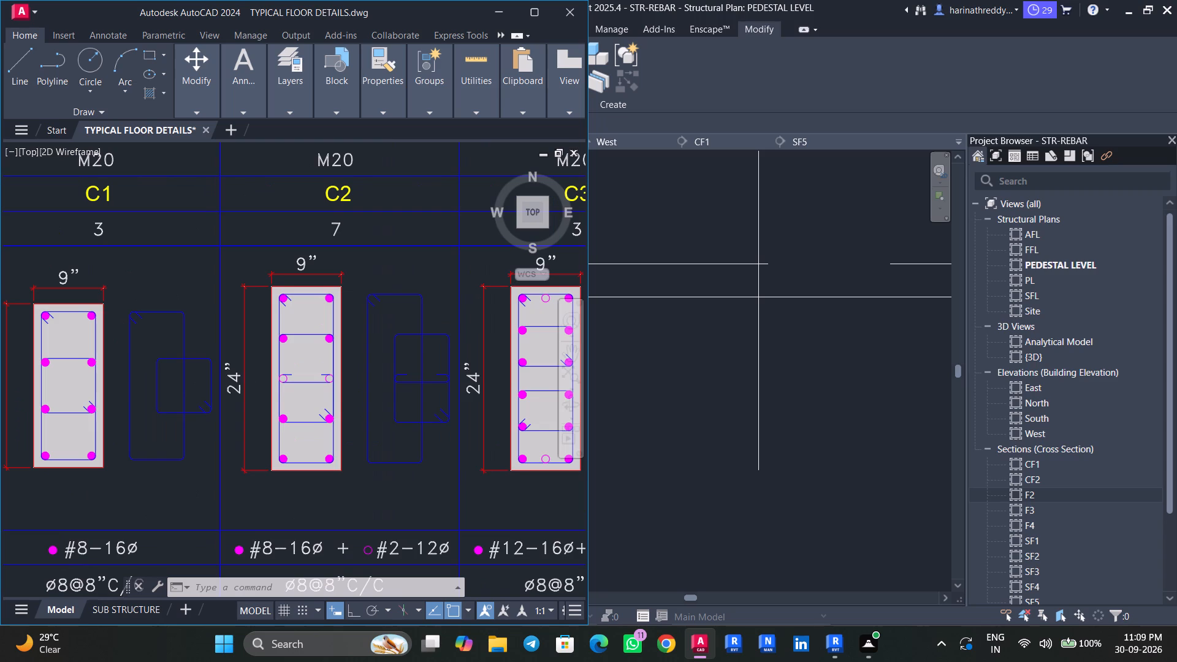
# Switch back to Revit and place an H8 shape 52 stirrup in column C5, parallel to the work plane, with hooks at the upper end.
pyautogui.click(826, 643)
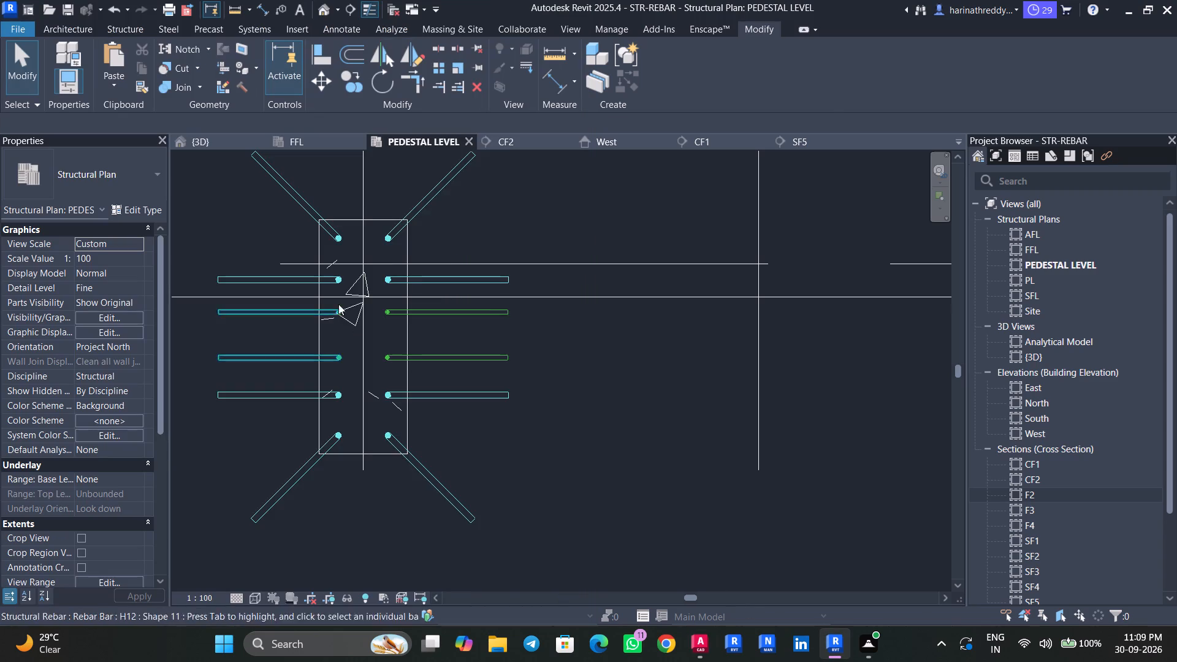
pyautogui.scroll(4, 324, 295)
pyautogui.moveTo(337, 312); pyautogui.dragTo(406, 384, button='middle')
pyautogui.press('Escape')
pyautogui.click(381, 284)
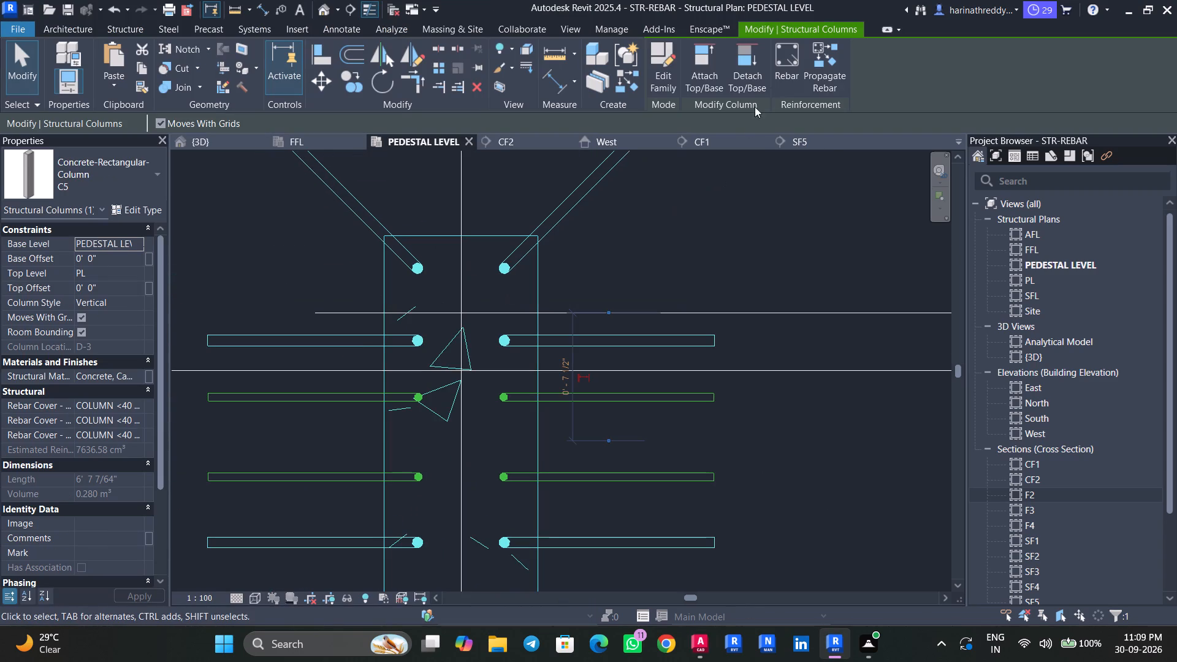
pyautogui.click(775, 79)
pyautogui.scroll(-5, 891, 418)
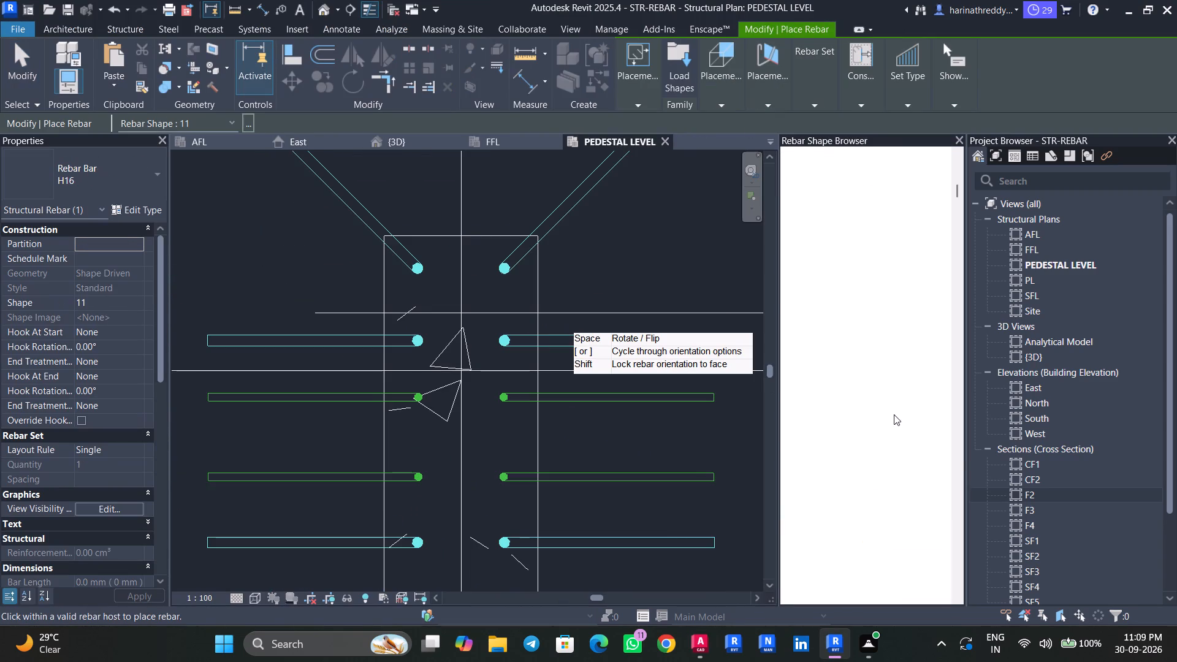
pyautogui.scroll(-20, 894, 414)
pyautogui.scroll(-2, 894, 414)
pyautogui.scroll(1, 894, 414)
pyautogui.scroll(-12, 894, 414)
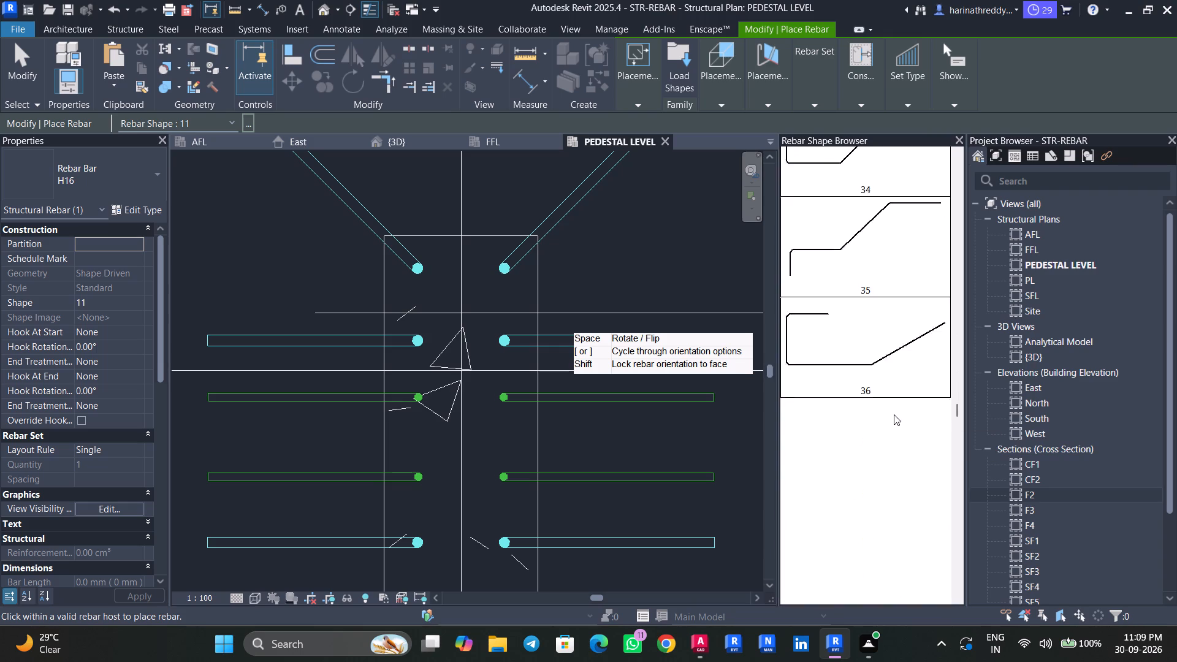
pyautogui.scroll(-9, 894, 414)
pyautogui.scroll(-2, 882, 513)
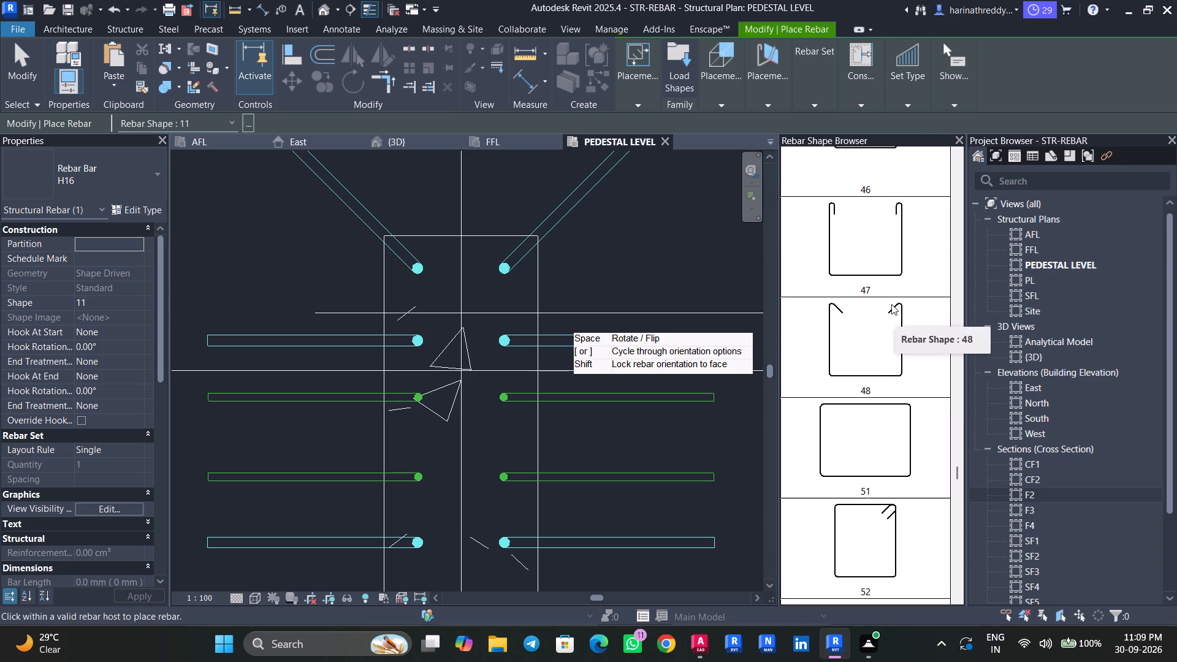
pyautogui.click(877, 520)
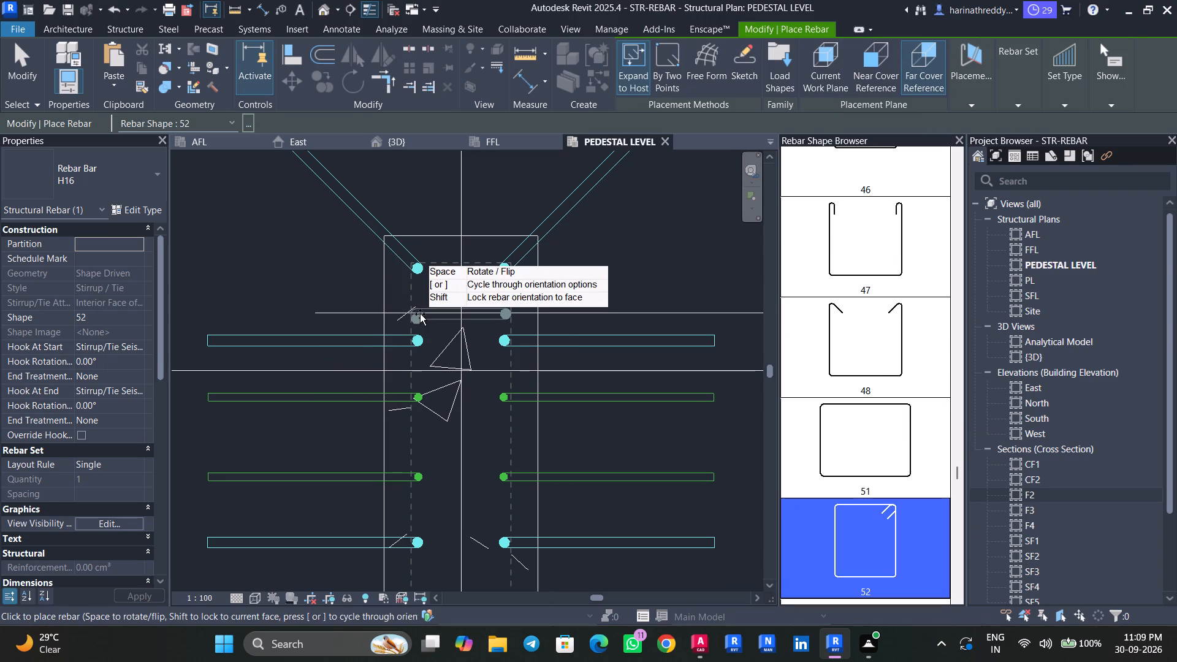
pyautogui.click(44, 167)
pyautogui.scroll(2, 42, 268)
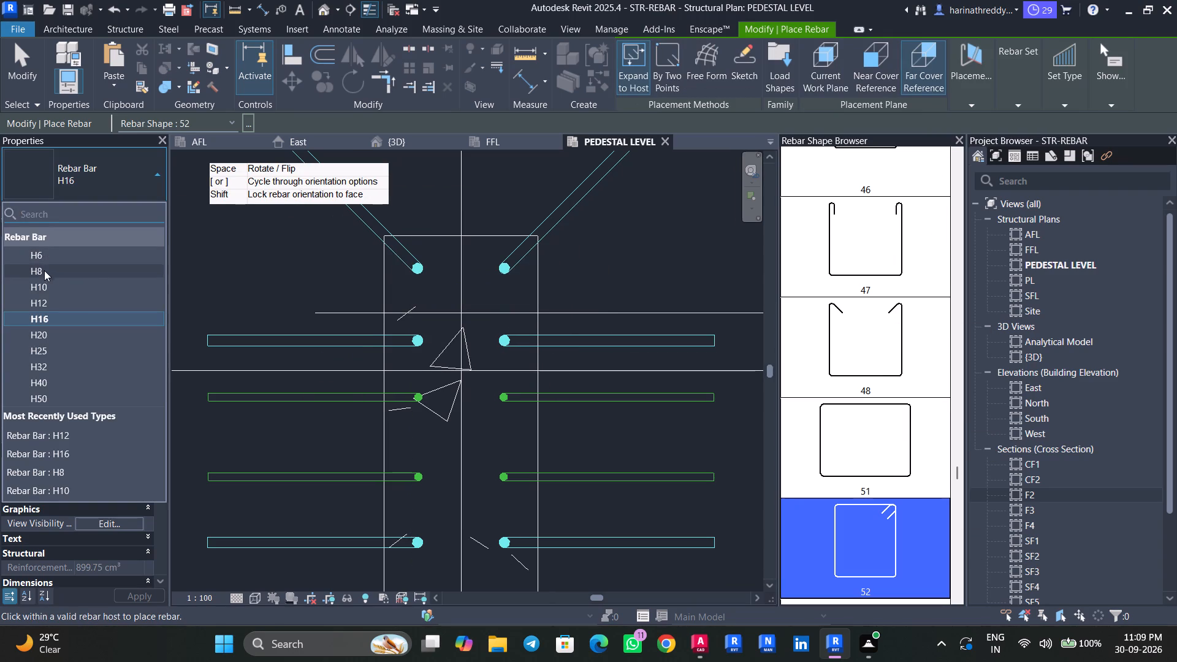
pyautogui.click(45, 268)
pyautogui.click(982, 94)
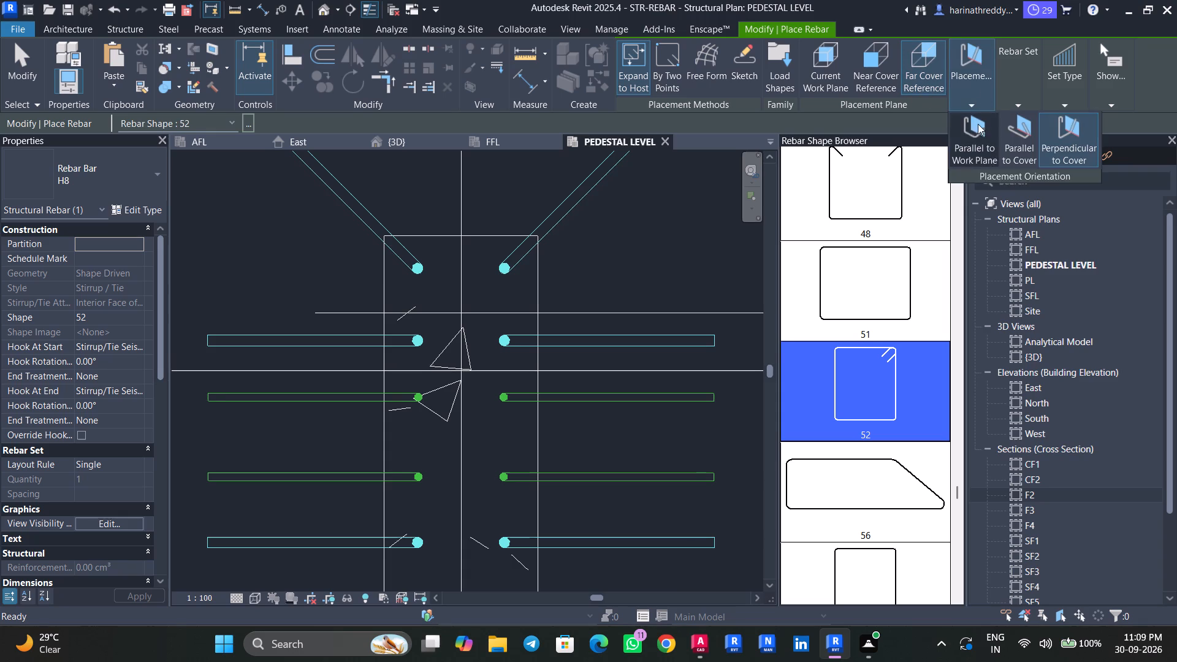
pyautogui.click(978, 127)
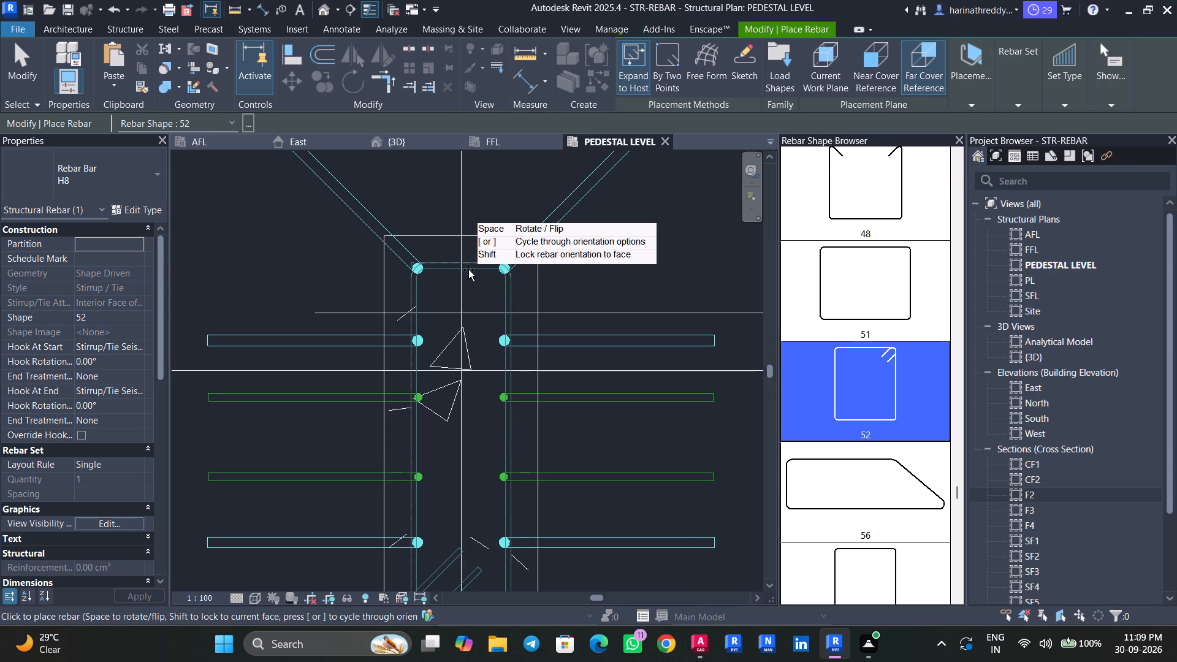
pyautogui.click(467, 284)
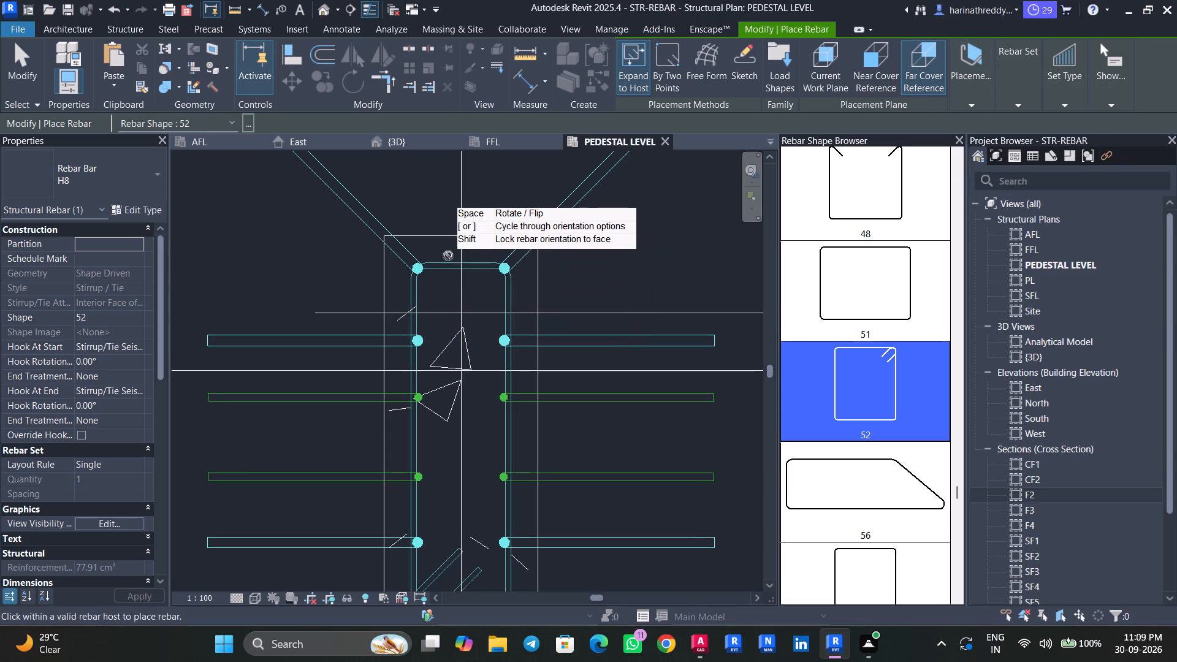
# Place a second H8 shape 52 stirrup in column C5 with its hooks at the lower end.
pyautogui.moveTo(459, 497); pyautogui.dragTo(453, 355, button='middle')
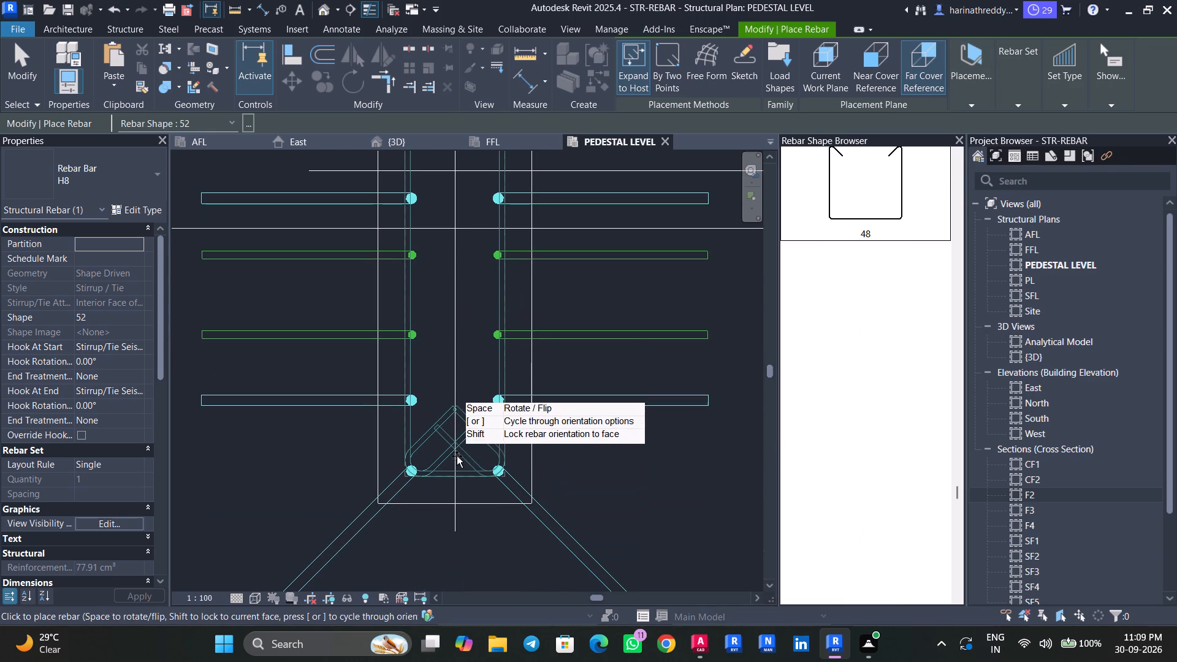
pyautogui.scroll(-2, 459, 479)
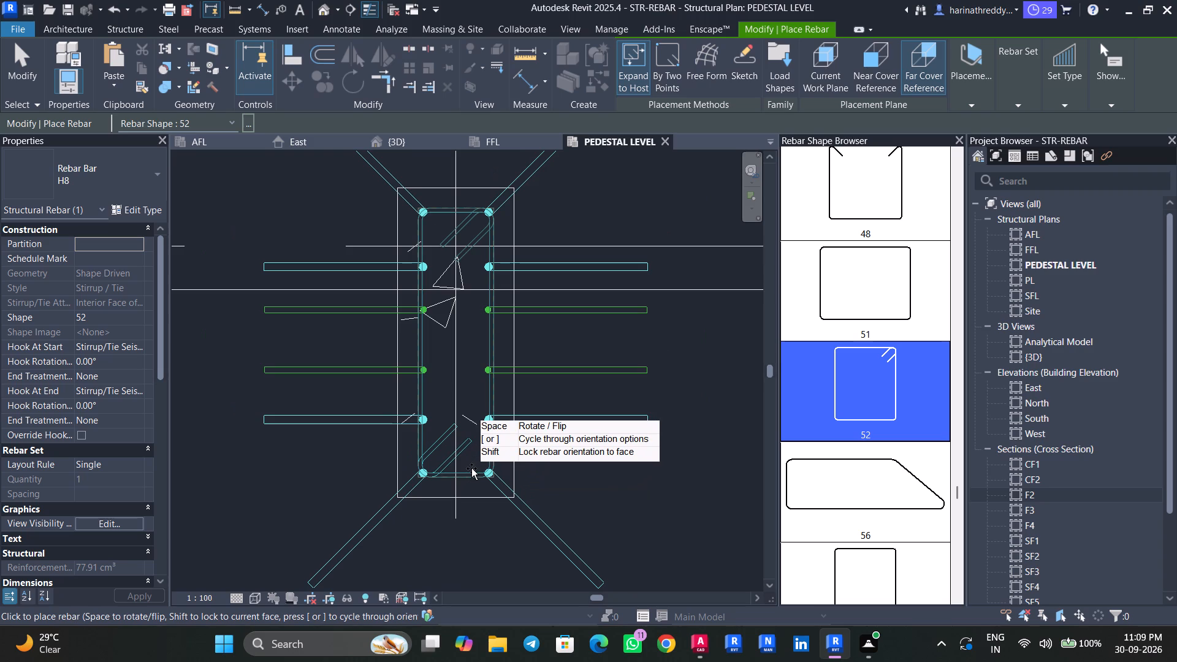
pyautogui.click(470, 470)
pyautogui.press('Escape')
pyautogui.press('Escape')
pyautogui.press('Escape')
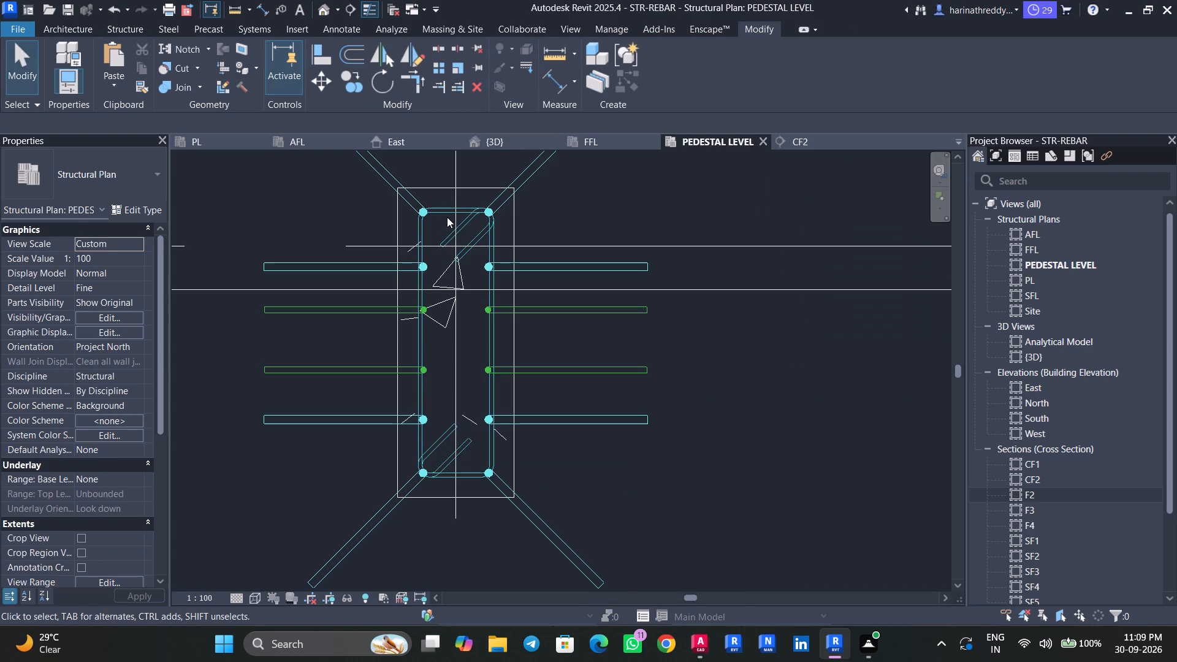
# Inspect the two overlapping H8 stirrups at the column's upper and lower ends to tell them apart.
pyautogui.click(448, 214)
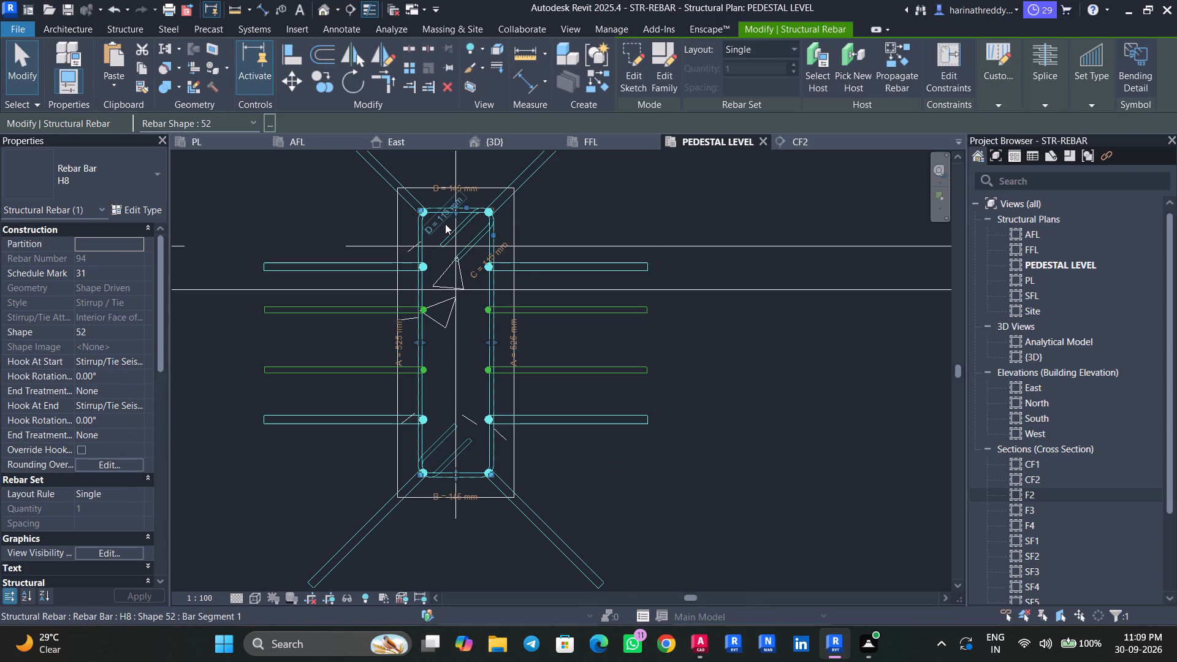
pyautogui.scroll(9, 445, 224)
pyautogui.press('Escape')
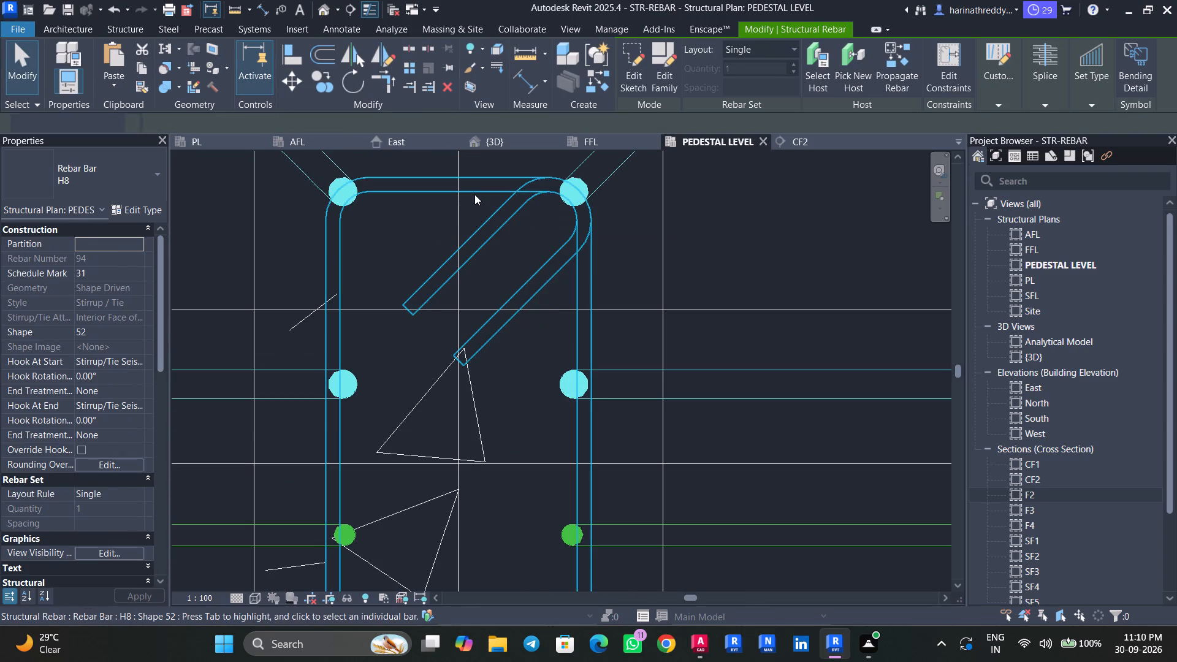
pyautogui.click(474, 194)
pyautogui.scroll(5, 471, 193)
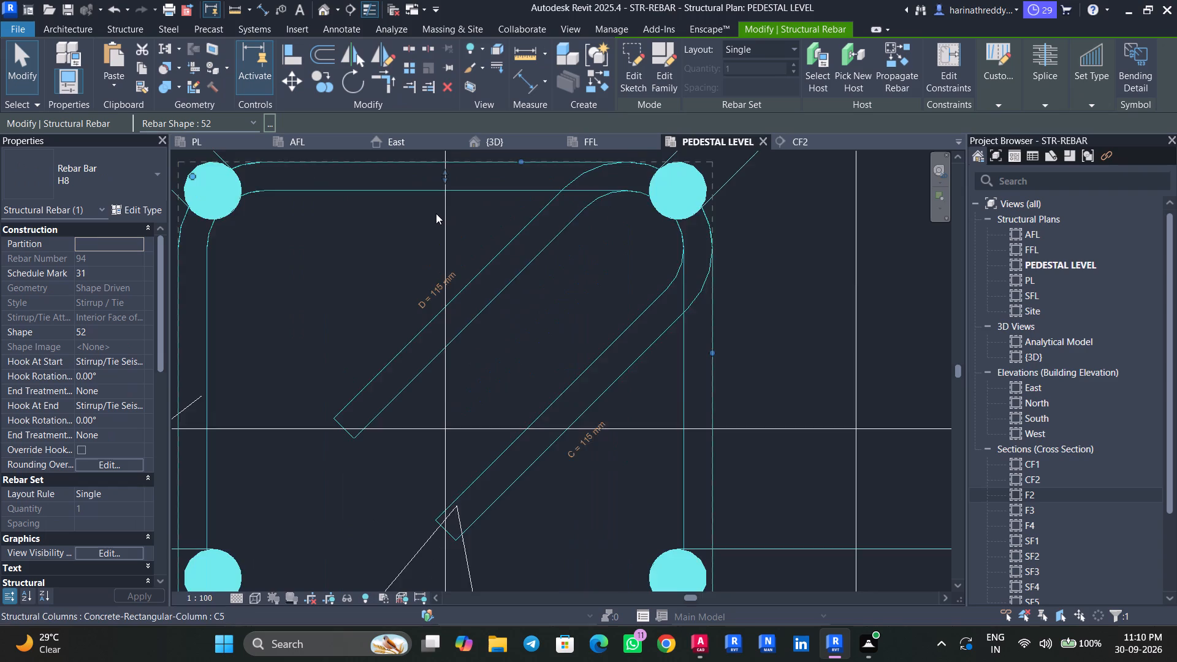
pyautogui.scroll(-8, 436, 213)
pyautogui.moveTo(446, 369); pyautogui.dragTo(478, 102, button='middle')
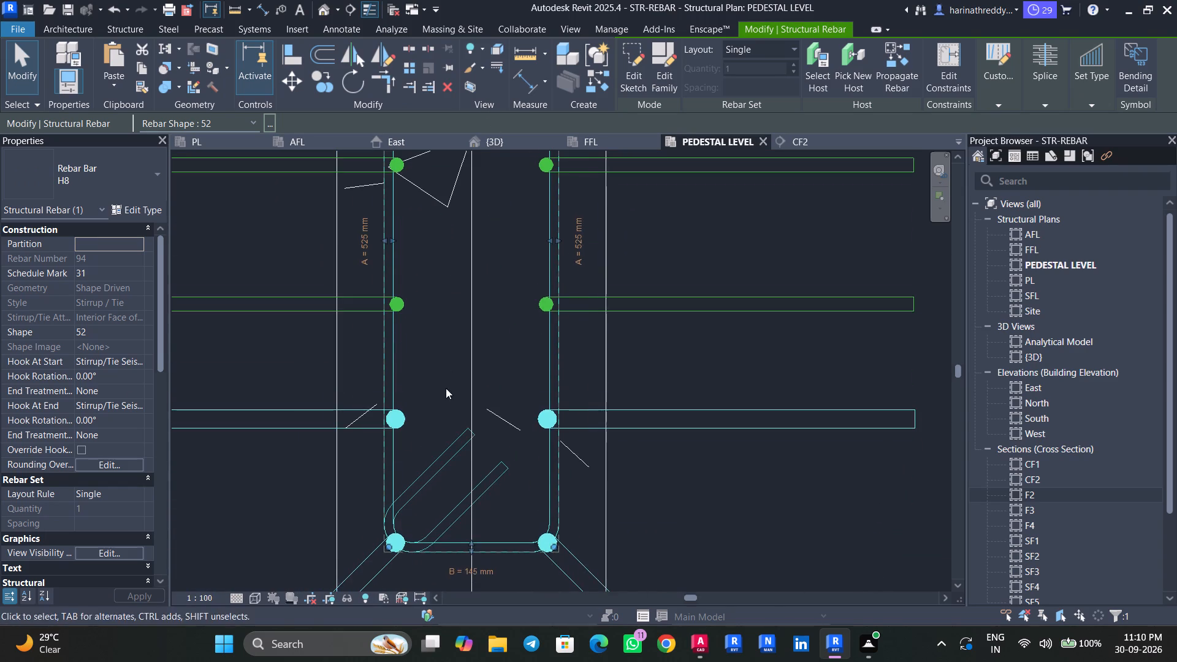
pyautogui.moveTo(446, 378); pyautogui.dragTo(446, 286, button='middle')
pyautogui.press('Escape')
pyautogui.press('Escape')
pyautogui.click(439, 459)
pyautogui.scroll(6, 455, 450)
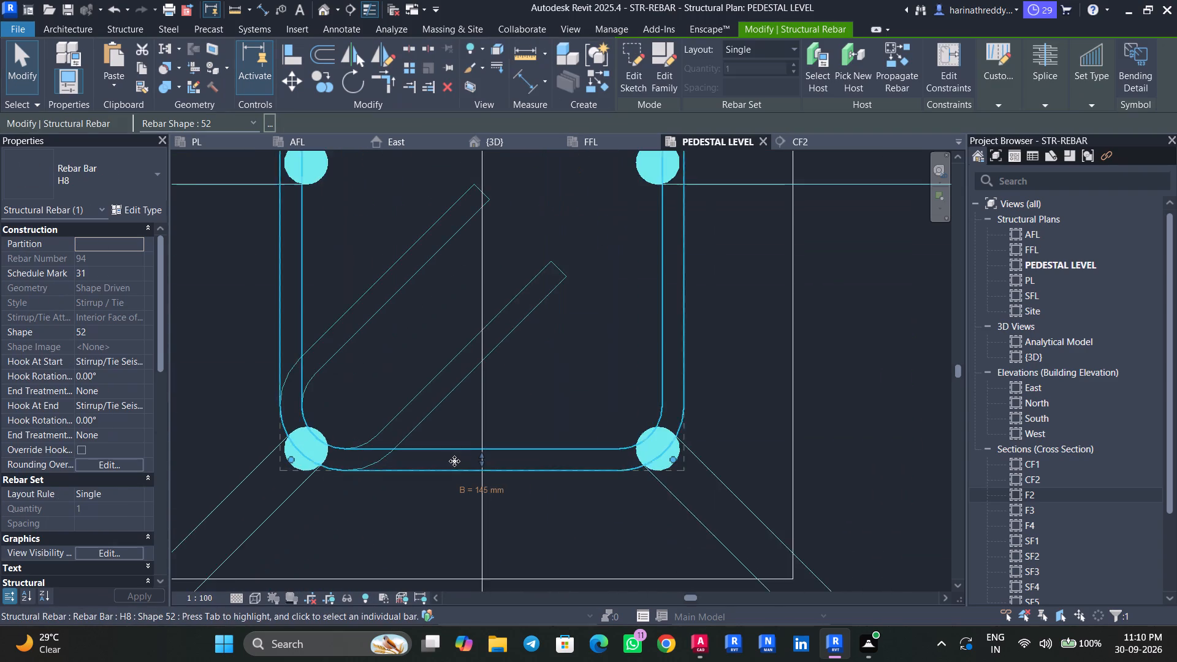
pyautogui.scroll(5, 454, 461)
pyautogui.scroll(-5, 453, 461)
pyautogui.scroll(1, 452, 461)
pyautogui.scroll(-9, 452, 461)
pyautogui.press('Escape')
pyautogui.press('Escape')
# Raise the lower leg of the stirrup with lower-end hooks to just below the lower H12 bars, making its A sides 345 mm.
pyautogui.click(430, 409)
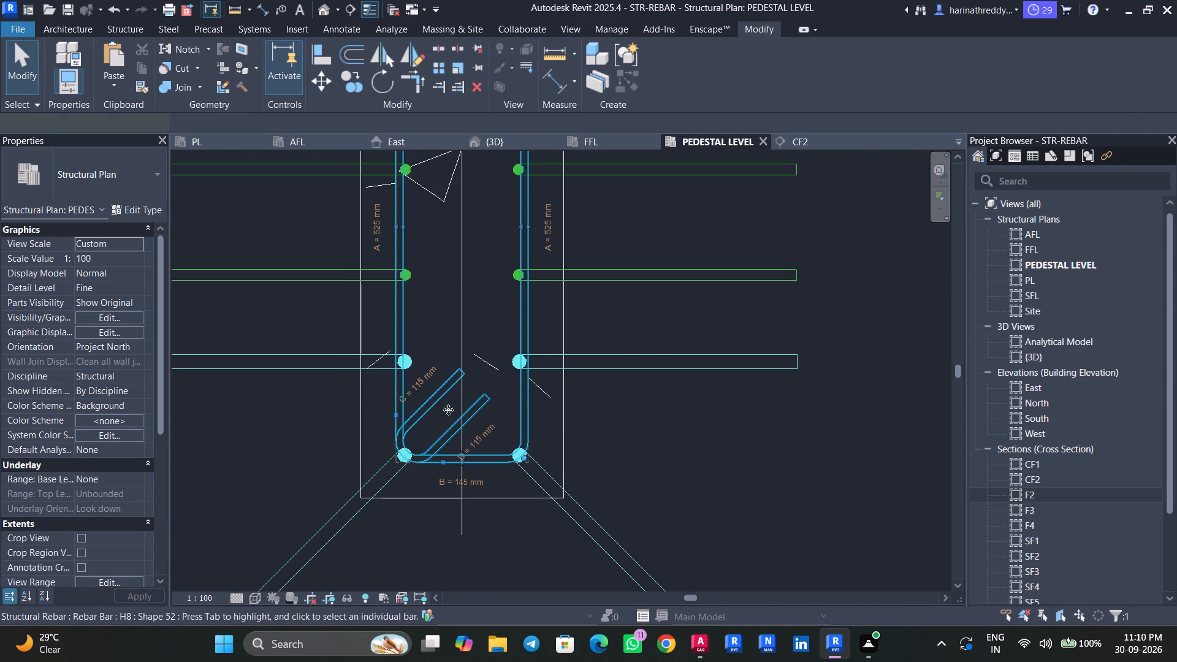
pyautogui.scroll(5, 460, 462)
pyautogui.scroll(-7, 467, 447)
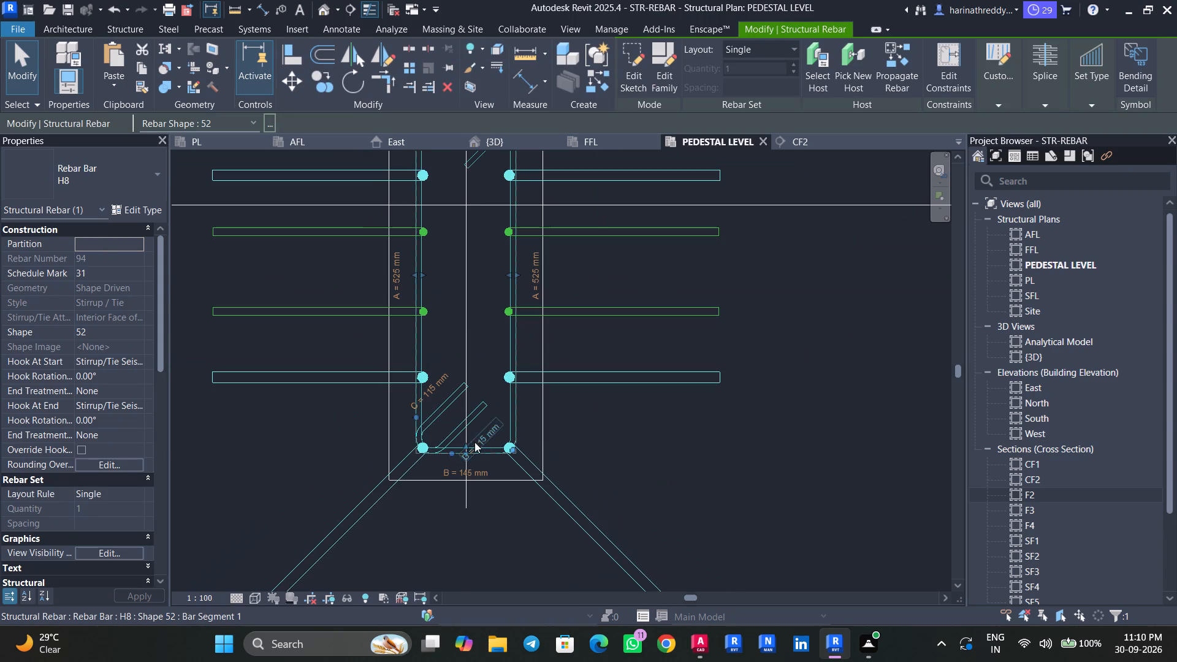
pyautogui.moveTo(467, 445); pyautogui.dragTo(468, 333)
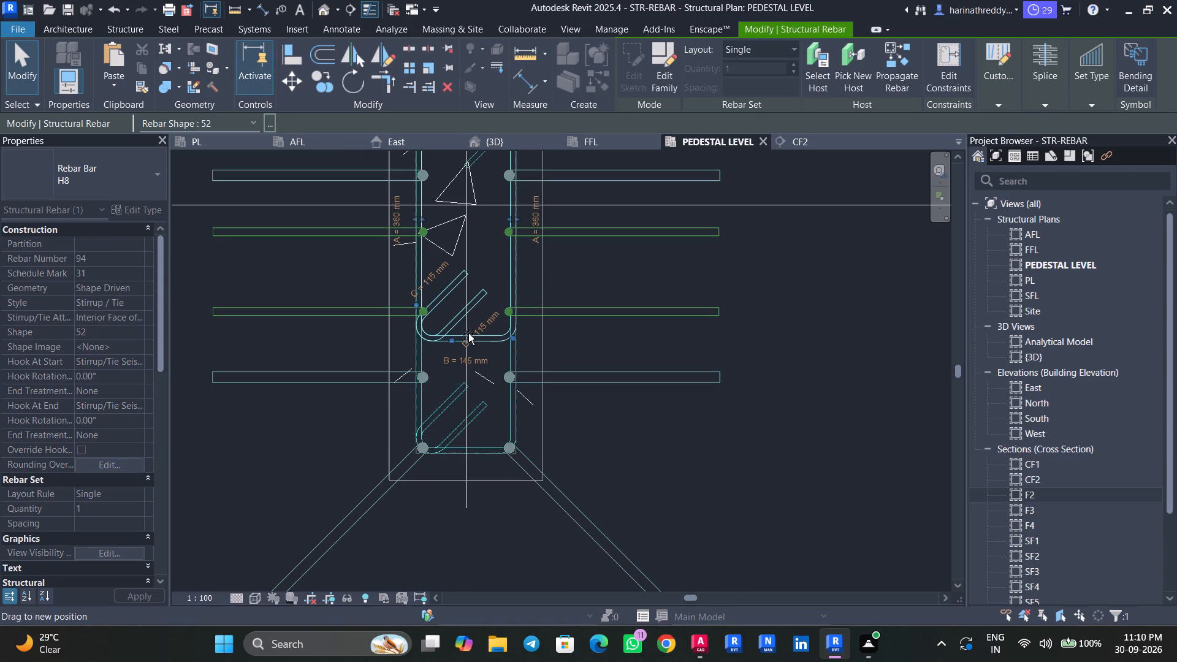
pyautogui.moveTo(468, 333); pyautogui.dragTo(470, 327)
pyautogui.press('Escape')
pyautogui.press('Escape')
# Lower the same stirrup's upper leg so it wraps just above the upper side H16 bars.
pyautogui.moveTo(452, 373); pyautogui.dragTo(446, 540, button='middle')
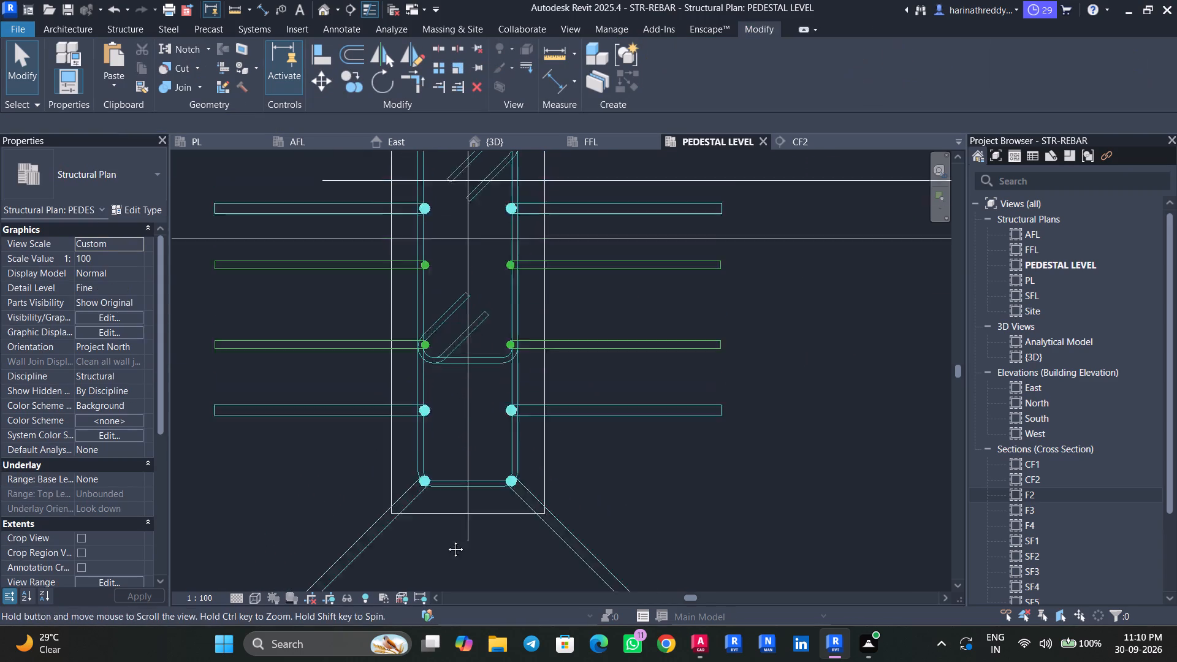
pyautogui.moveTo(446, 540); pyautogui.dragTo(446, 555, button='middle')
pyautogui.click(448, 510)
pyautogui.scroll(2, 455, 282)
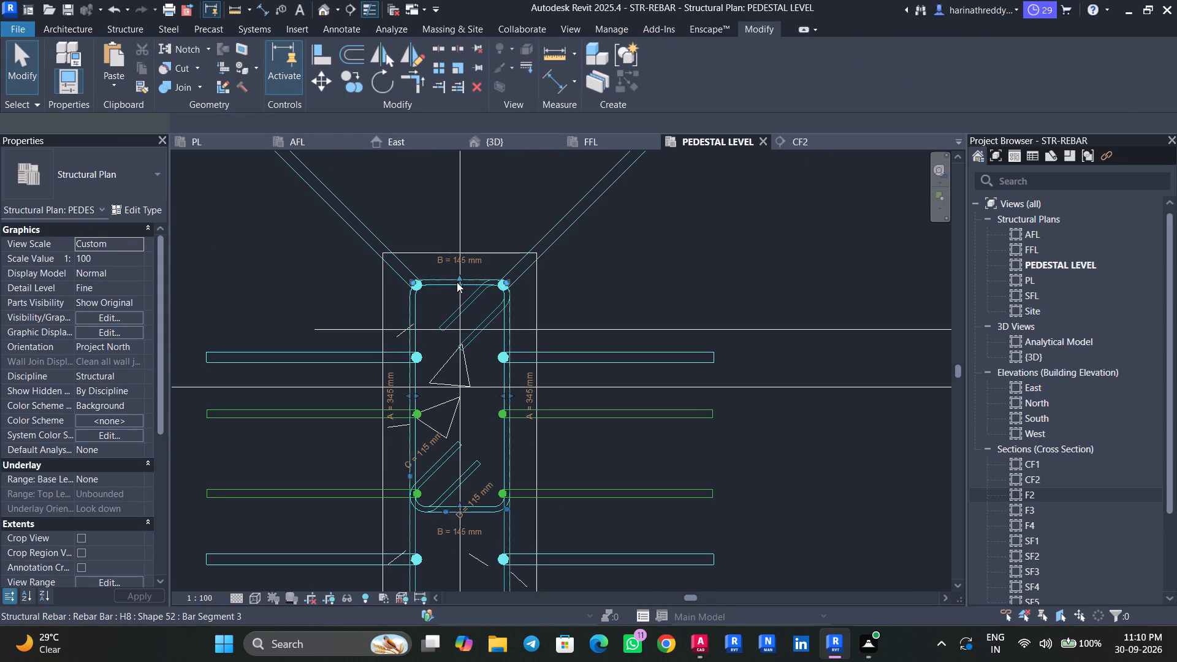
pyautogui.scroll(2, 457, 282)
pyautogui.moveTo(461, 288); pyautogui.dragTo(449, 394)
pyautogui.press('Escape')
pyautogui.press('Escape')
# Nudge the right and left two-bar H16 sets slightly inward from the stirrups' vertical legs.
pyautogui.click(529, 422)
pyautogui.scroll(3, 529, 422)
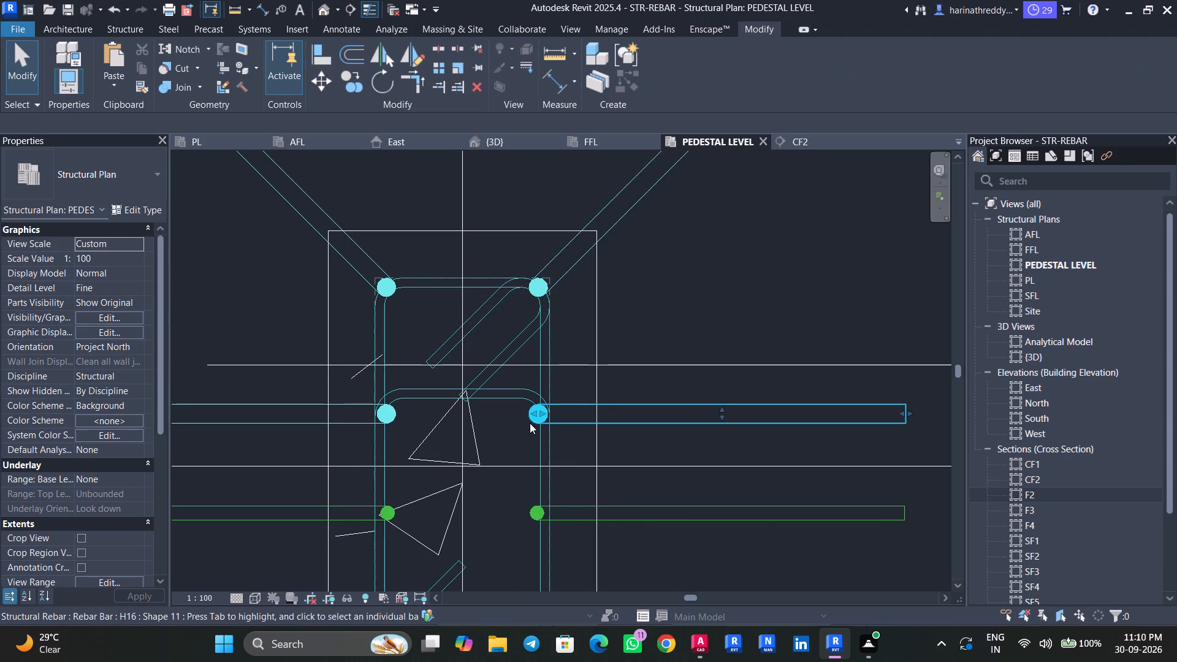
pyautogui.scroll(6, 530, 423)
pyautogui.press('Left')
pyautogui.scroll(-9, 530, 424)
pyautogui.press('Escape')
pyautogui.press('Escape')
pyautogui.click(391, 416)
pyautogui.scroll(6, 390, 417)
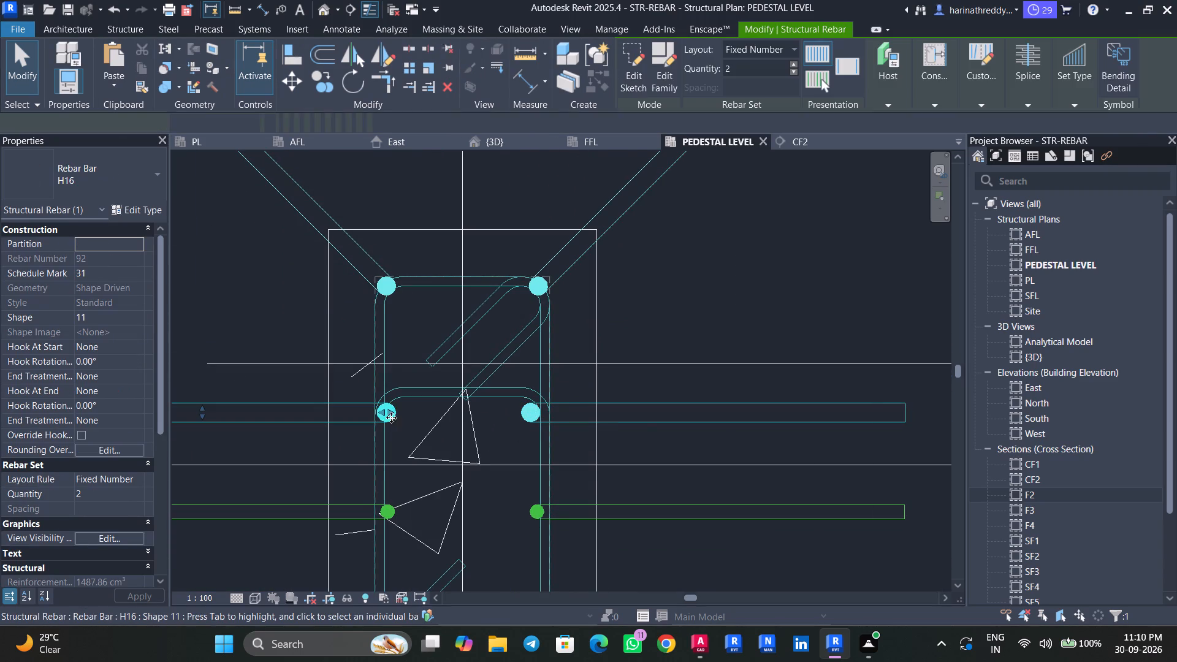
pyautogui.press('Right')
pyautogui.scroll(1, 451, 443)
pyautogui.scroll(-7, 451, 443)
pyautogui.press('Escape')
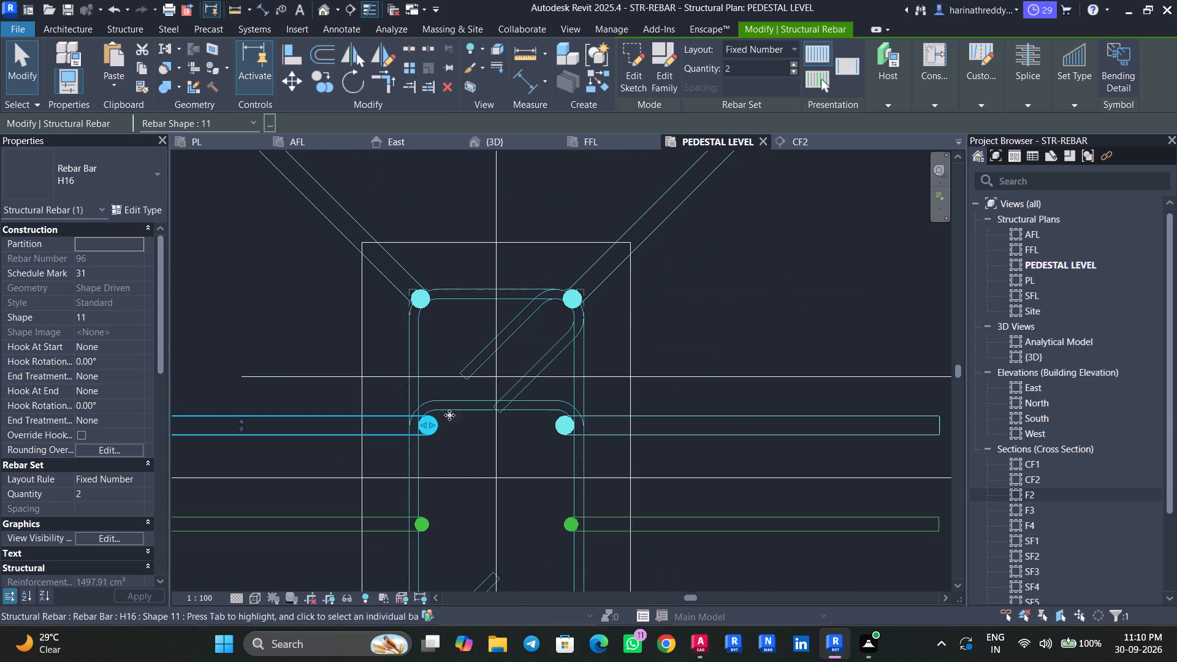
pyautogui.press('Escape')
# Move the column's upper-left corner H16 bar diagonally inward so it sits inside the outer stirrup's bend.
pyautogui.click(418, 297)
pyautogui.scroll(12, 420, 302)
pyautogui.press('Down')
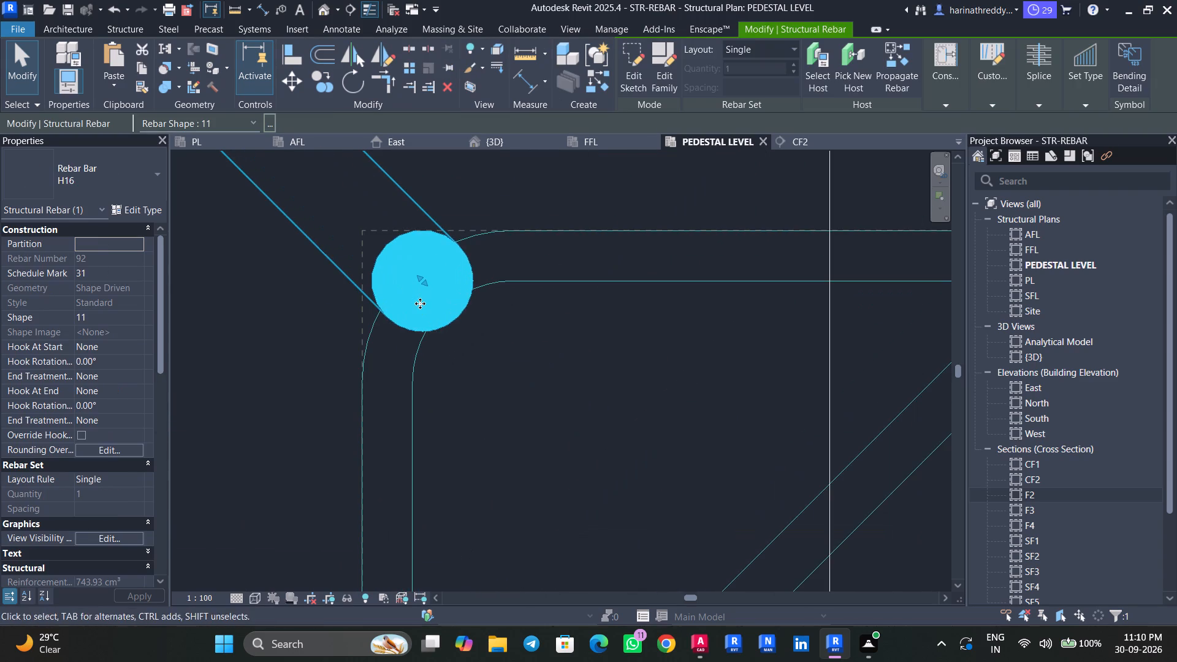
pyautogui.press('Right')
pyautogui.press('Right')
pyautogui.press('Down')
pyautogui.press('Down')
pyautogui.press('Down')
pyautogui.press('Down')
pyautogui.press('Down')
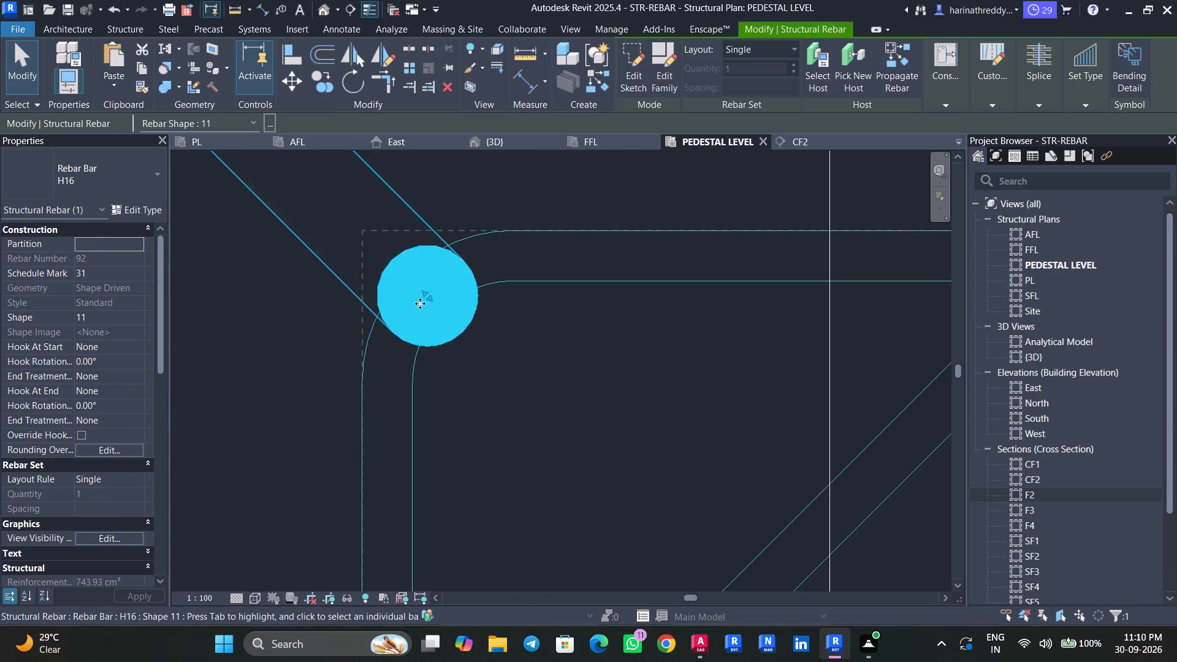
pyautogui.moveTo(432, 301); pyautogui.dragTo(471, 351)
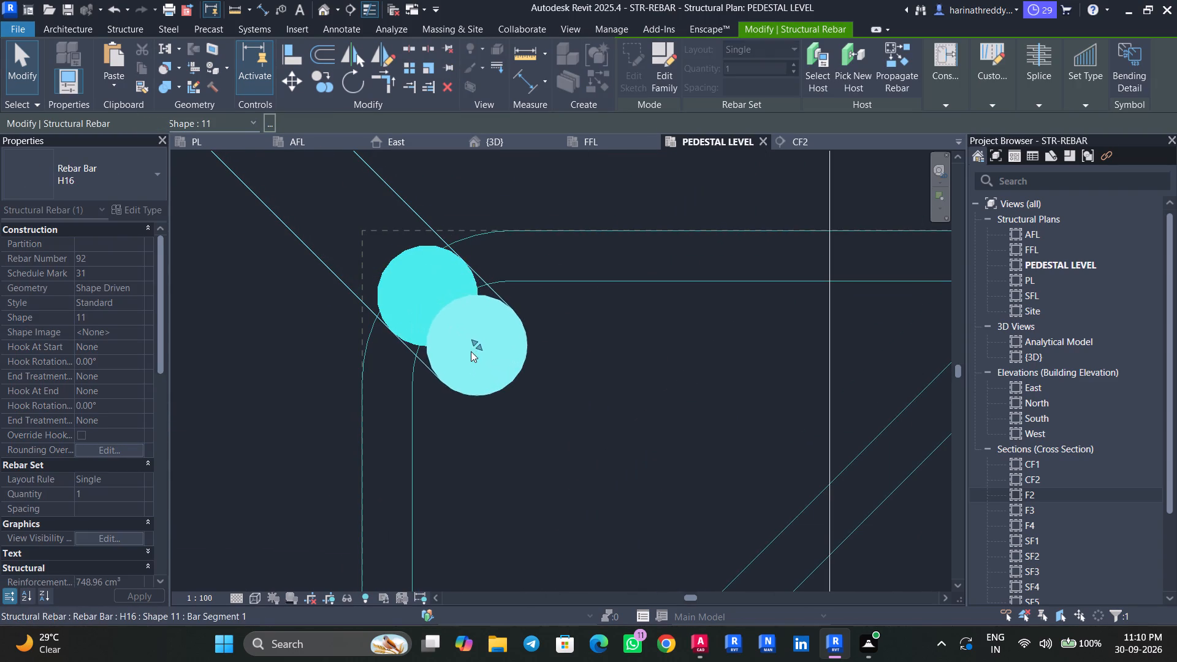
pyautogui.scroll(-4, 471, 351)
pyautogui.press('Escape')
pyautogui.press('Escape')
pyautogui.press('Escape')
# Move the column's upper-right corner H16 bar diagonally inward so it sits inside the outer stirrup's bend.
pyautogui.click(915, 319)
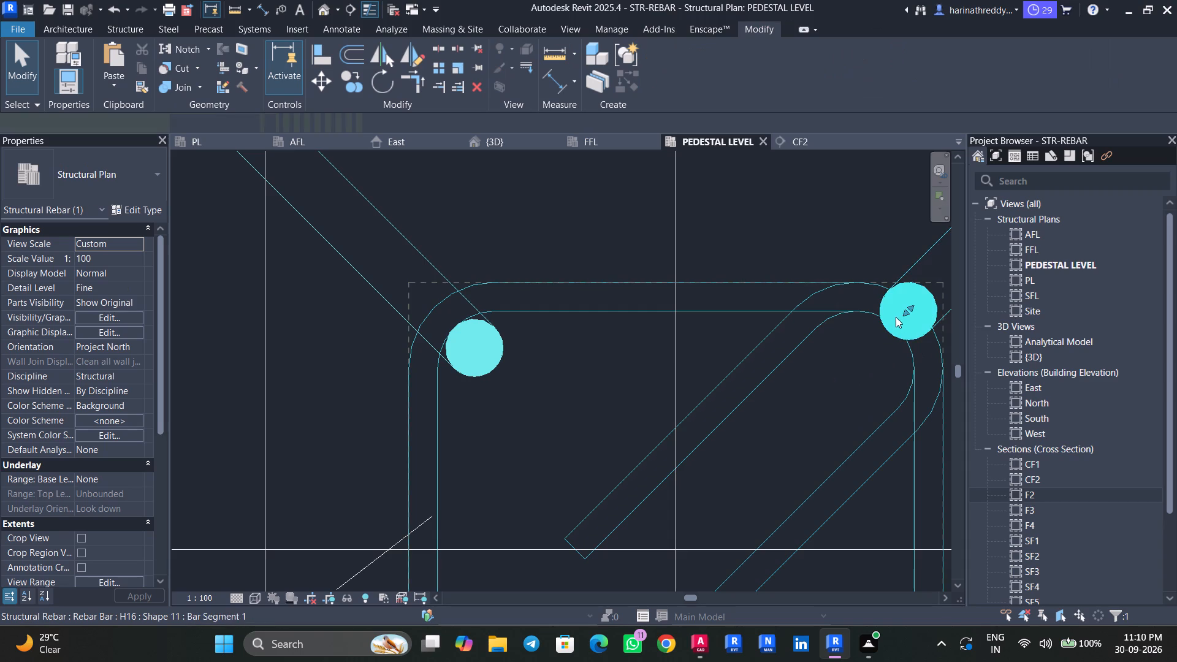
pyautogui.moveTo(902, 311); pyautogui.dragTo(886, 356)
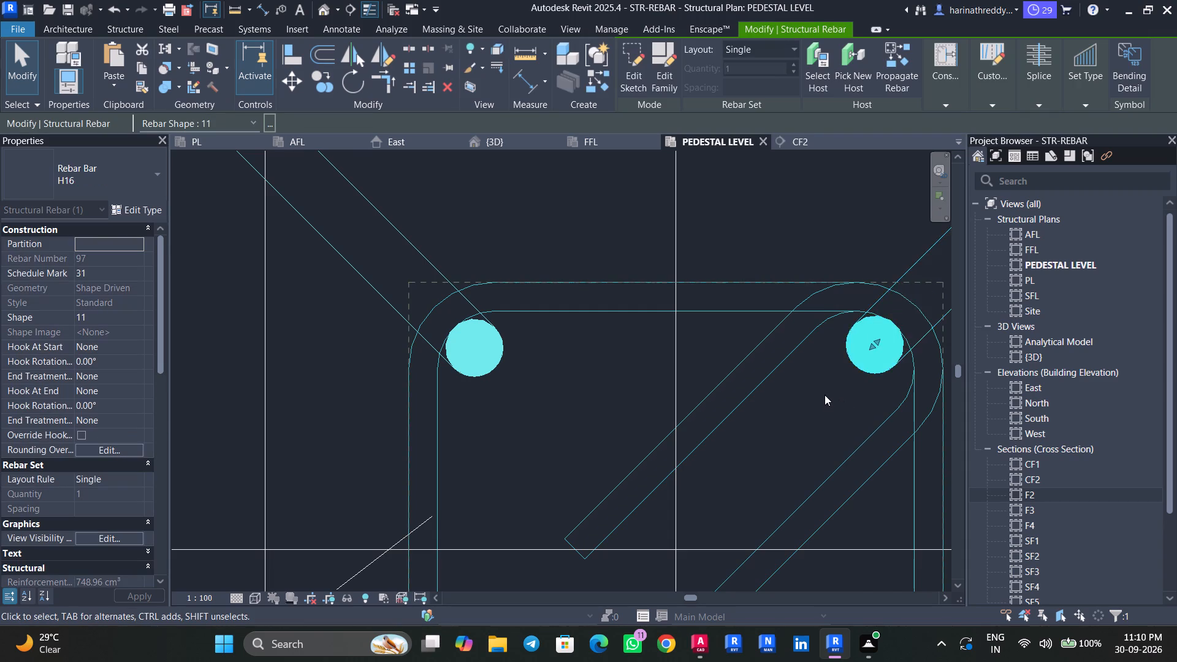
pyautogui.scroll(-7, 824, 395)
pyautogui.press('Escape')
pyautogui.press('Escape')
# Check how the upper corner H16 bars fit inside the outer stirrup's bends.
pyautogui.click(689, 372)
pyautogui.scroll(13, 688, 372)
pyautogui.scroll(-1, 684, 376)
pyautogui.scroll(1, 684, 376)
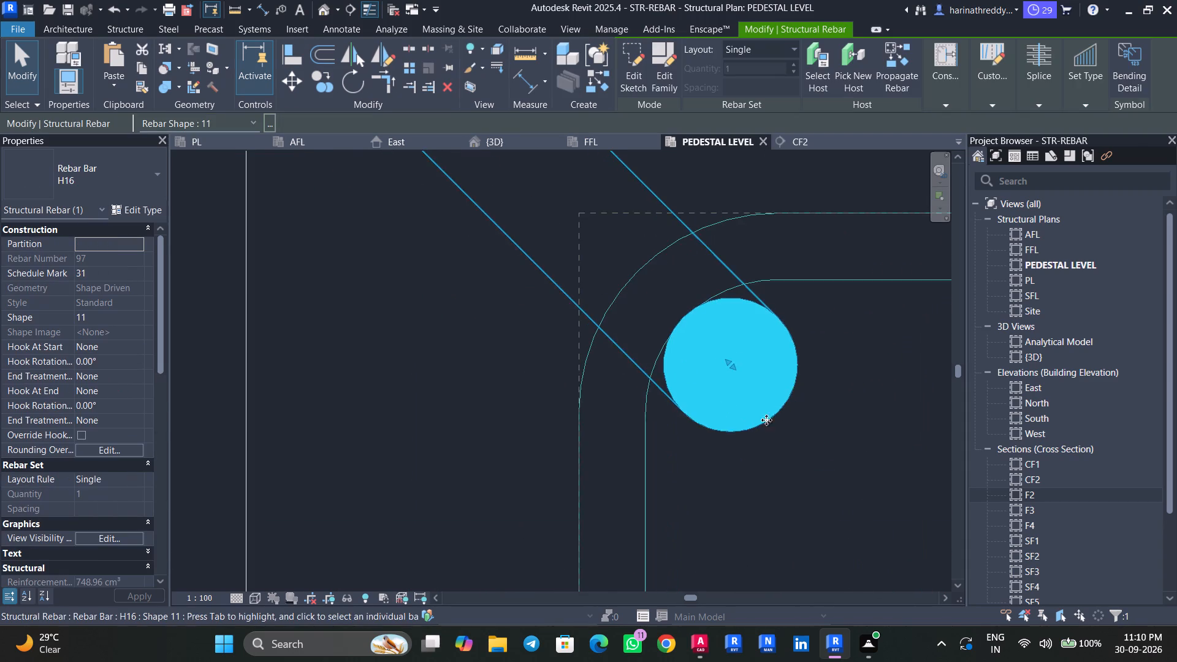
pyautogui.moveTo(880, 437); pyautogui.dragTo(271, 429, button='middle')
pyautogui.scroll(-4, 663, 446)
pyautogui.moveTo(760, 447); pyautogui.dragTo(648, 474, button='middle')
pyautogui.press('Escape')
pyautogui.scroll(-10, 678, 467)
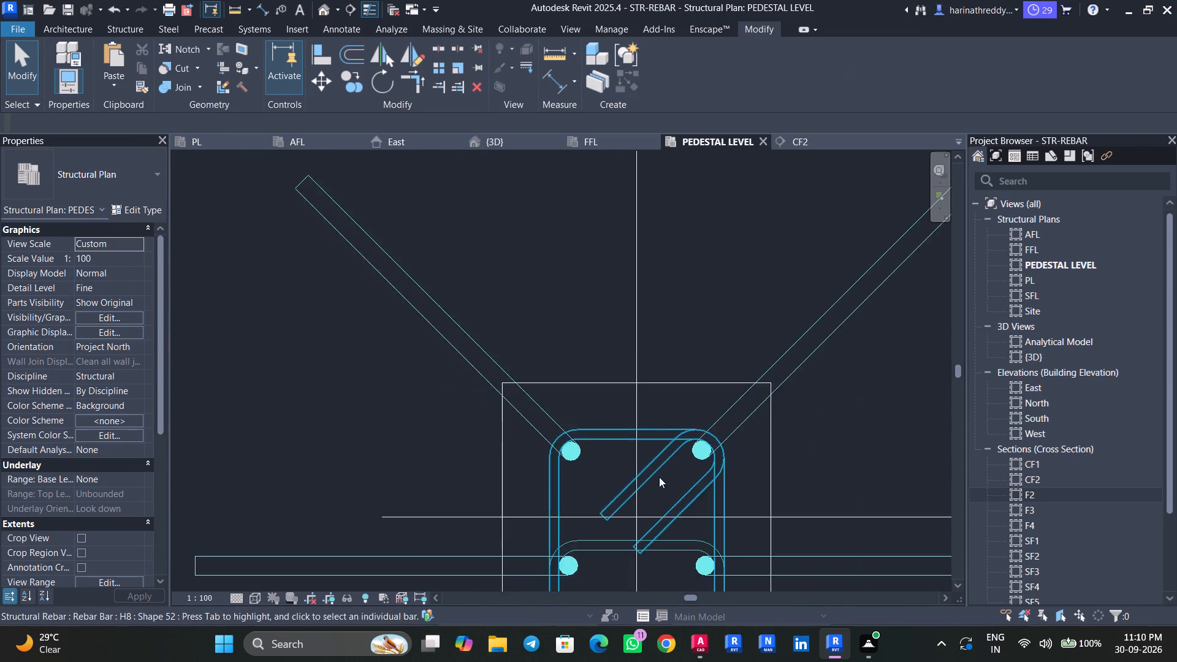
# Move the column's lower-left corner H16 bar diagonally inward so it sits inside the outer stirrup's bend.
pyautogui.moveTo(657, 466); pyautogui.dragTo(655, 183, button='middle')
pyautogui.moveTo(642, 462); pyautogui.dragTo(661, 344, button='middle')
pyautogui.scroll(4, 546, 435)
pyautogui.moveTo(561, 455); pyautogui.dragTo(540, 230, button='middle')
pyautogui.moveTo(587, 461); pyautogui.dragTo(555, 272, button='middle')
pyautogui.scroll(1, 555, 272)
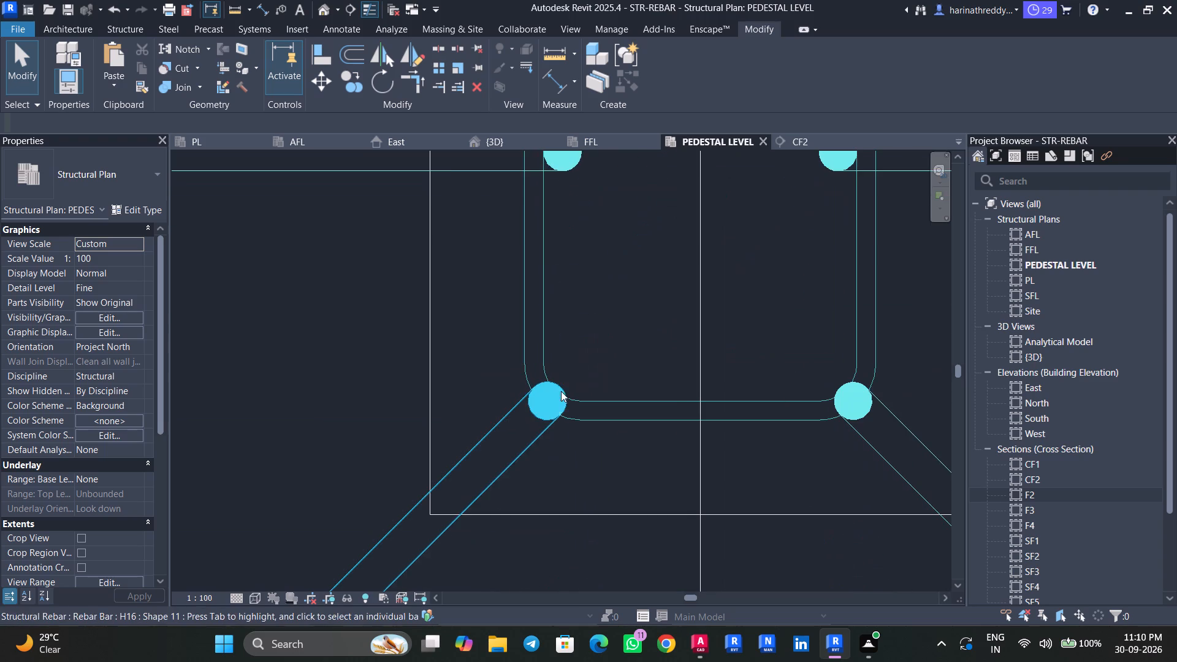
pyautogui.press('Escape')
pyautogui.click(555, 404)
pyautogui.scroll(5, 550, 401)
pyautogui.moveTo(547, 398); pyautogui.dragTo(584, 370)
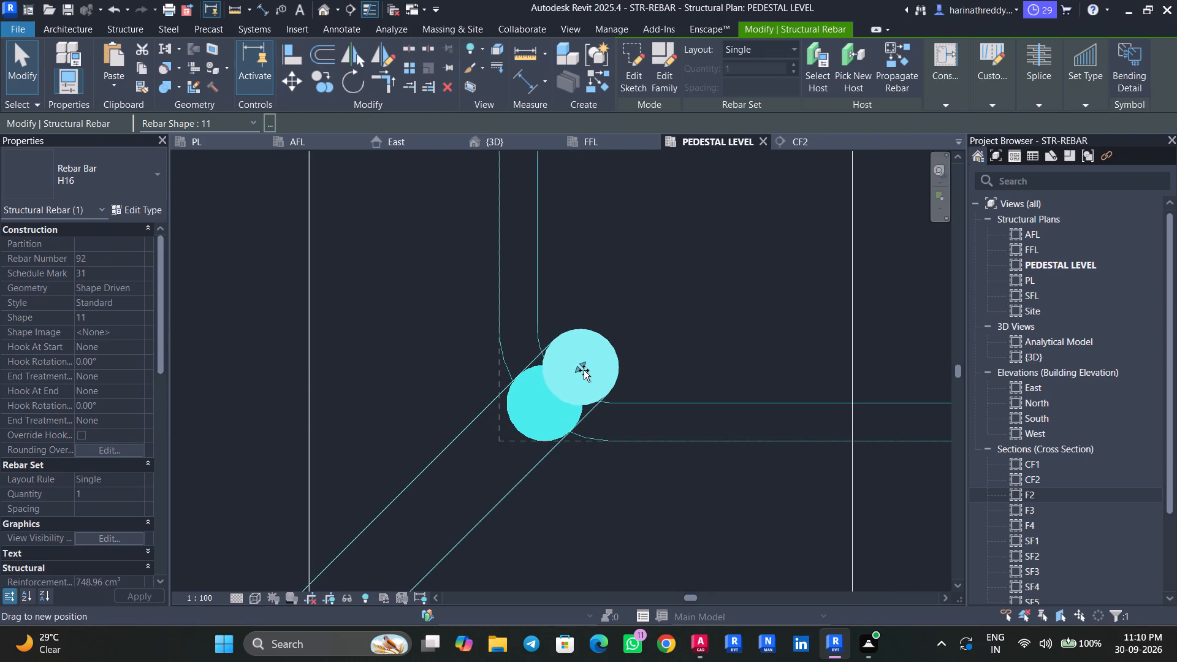
pyautogui.moveTo(584, 370); pyautogui.dragTo(592, 359)
pyautogui.moveTo(685, 347); pyautogui.dragTo(280, 405, button='middle')
pyautogui.press('Escape')
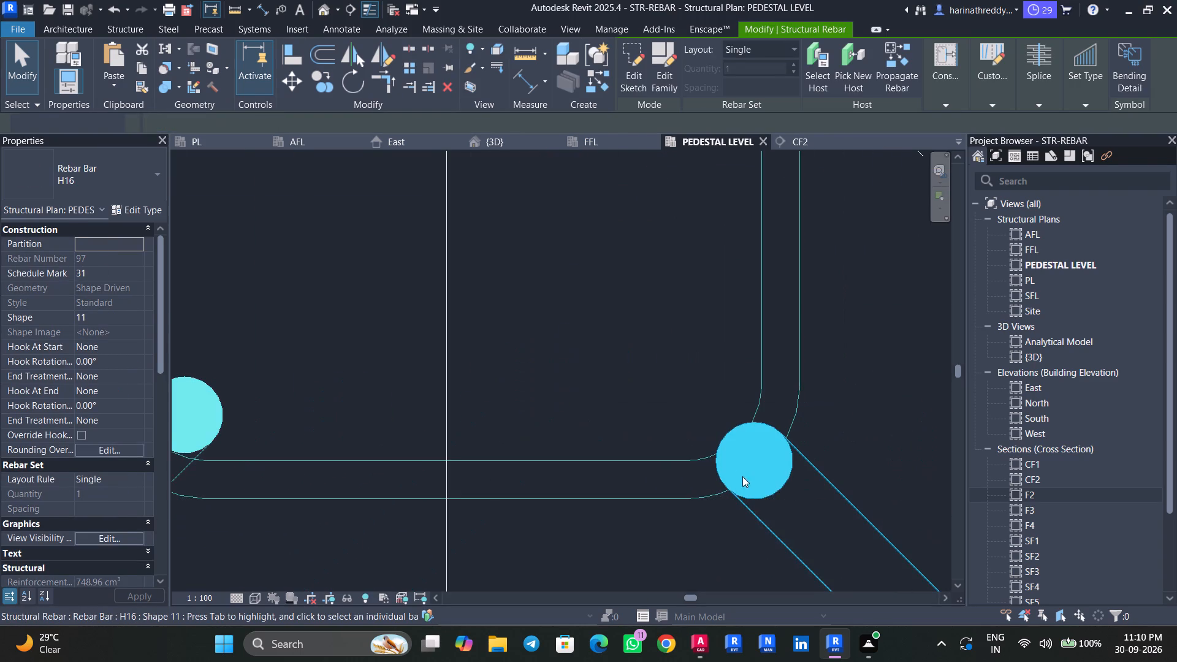
# Move the column's lower-right corner H16 bar diagonally inward so it sits inside the outer stirrup's bend.
pyautogui.click(733, 458)
pyautogui.moveTo(747, 459); pyautogui.dragTo(705, 425)
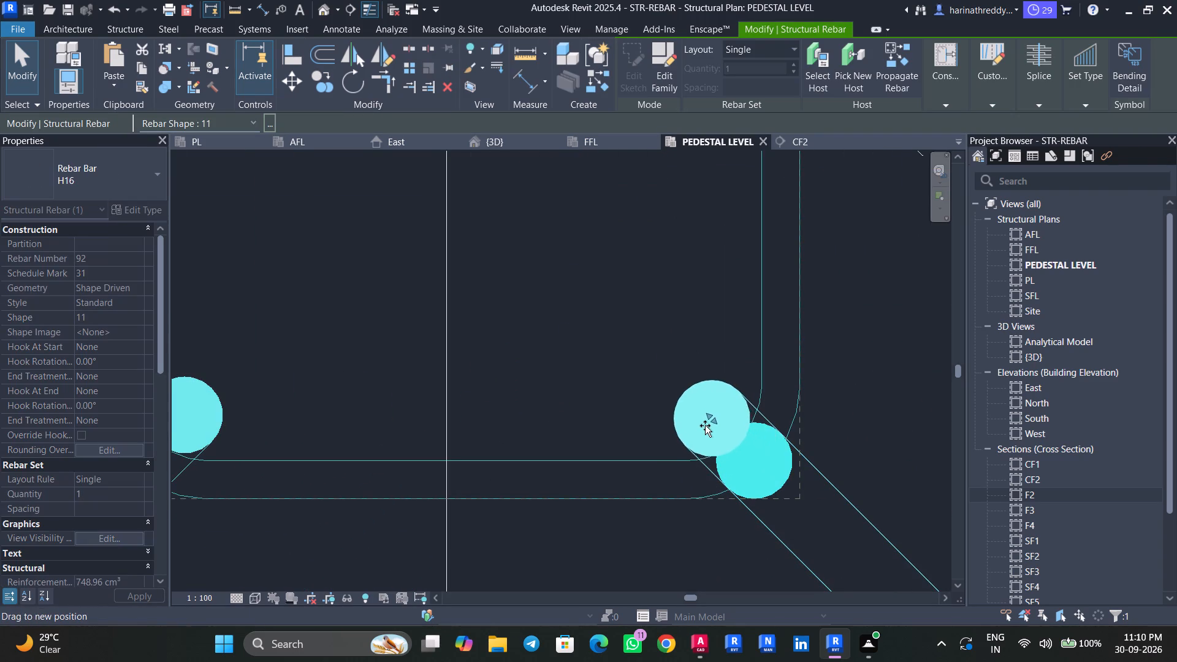
pyautogui.moveTo(705, 425); pyautogui.dragTo(699, 422)
pyautogui.press('Escape')
# Nudge the left two-bar H12 set inward and down so its lower bar sits inside the inner stirrup's lower-left bend.
pyautogui.scroll(-8, 616, 408)
pyautogui.moveTo(558, 316); pyautogui.dragTo(568, 436, button='middle')
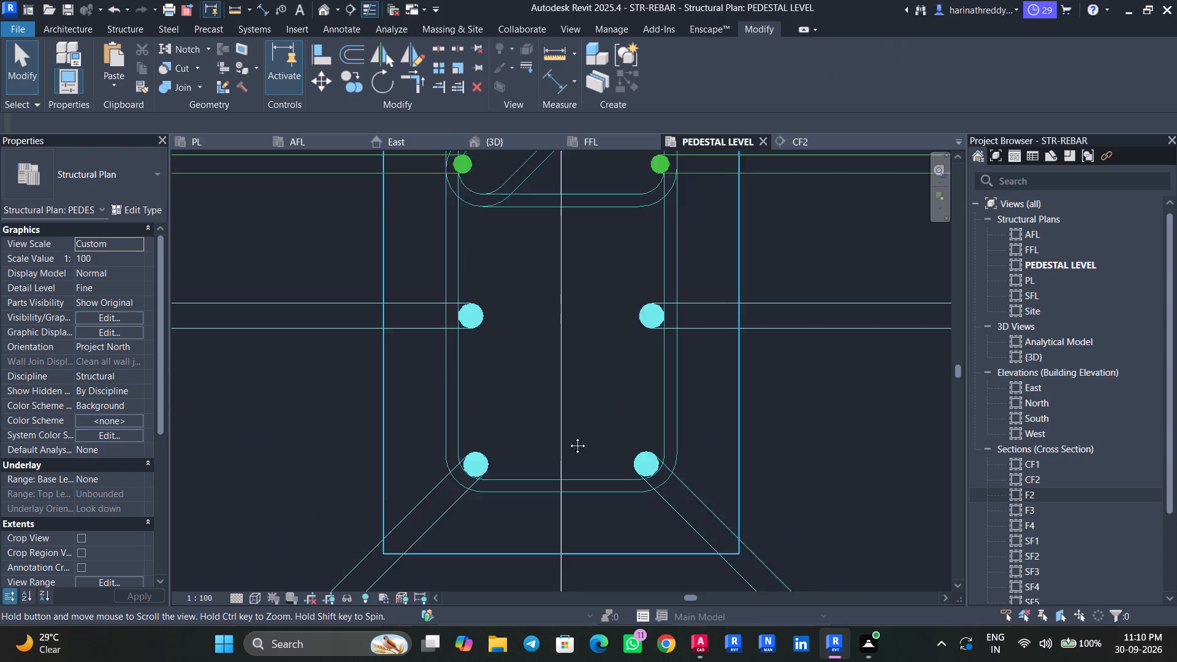
pyautogui.moveTo(568, 436); pyautogui.dragTo(592, 524, button='middle')
pyautogui.moveTo(544, 397); pyautogui.dragTo(579, 542, button='middle')
pyautogui.scroll(2, 550, 442)
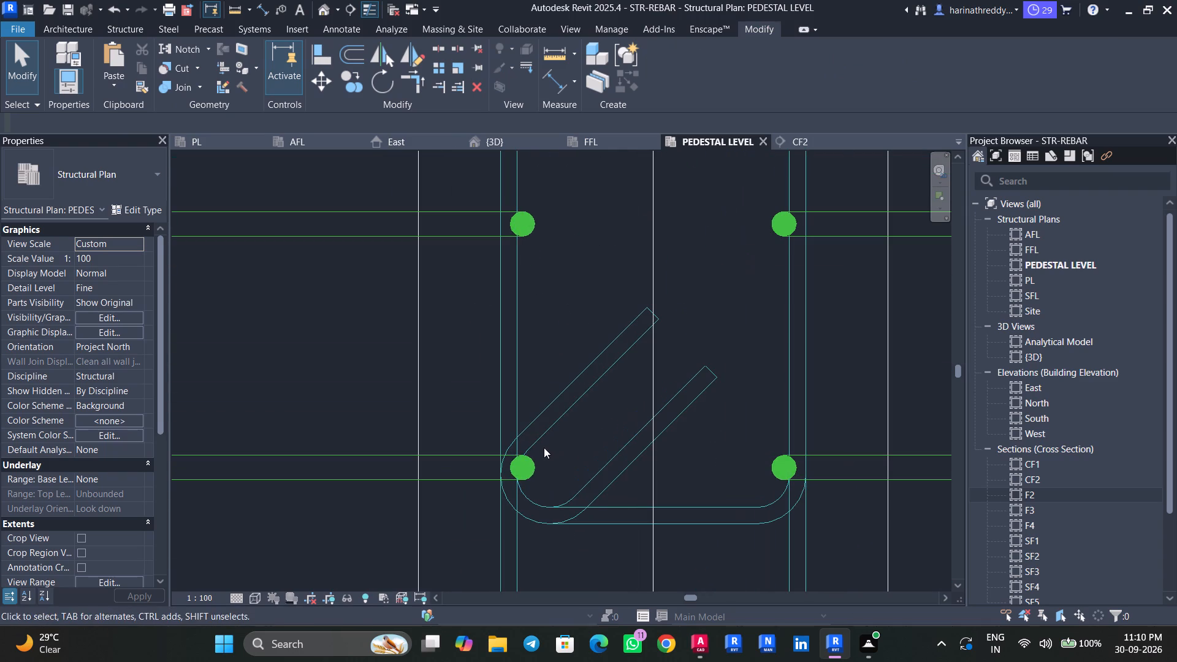
pyautogui.click(531, 467)
pyautogui.scroll(-5, 622, 433)
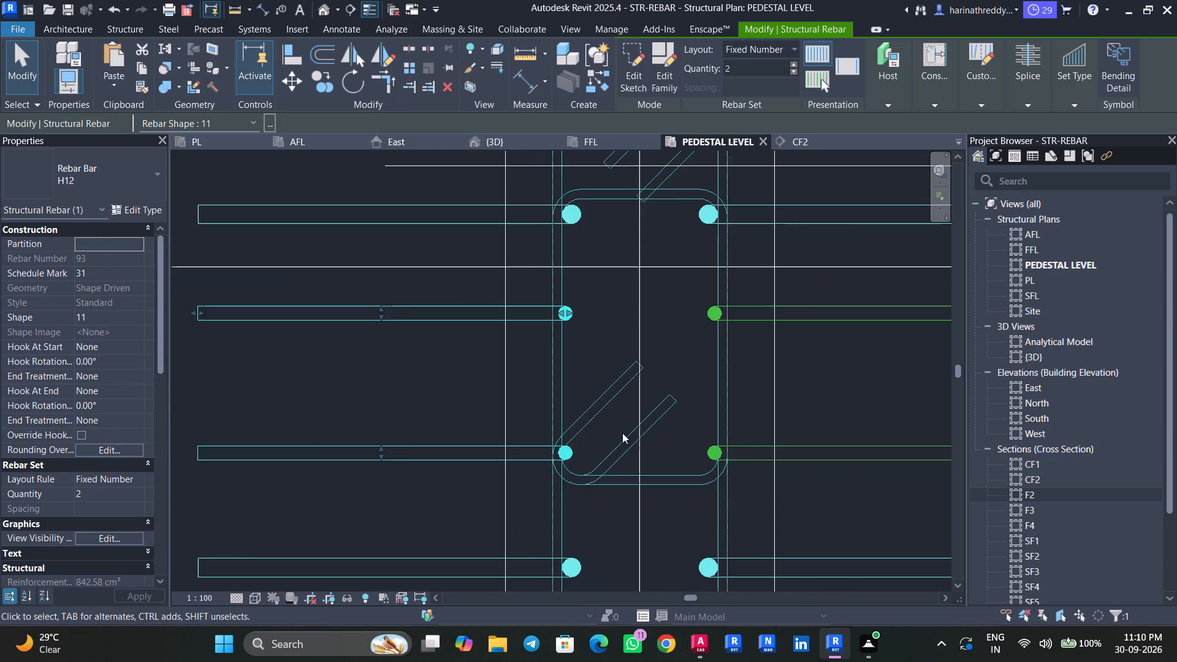
pyautogui.scroll(5, 572, 452)
pyautogui.press('Right')
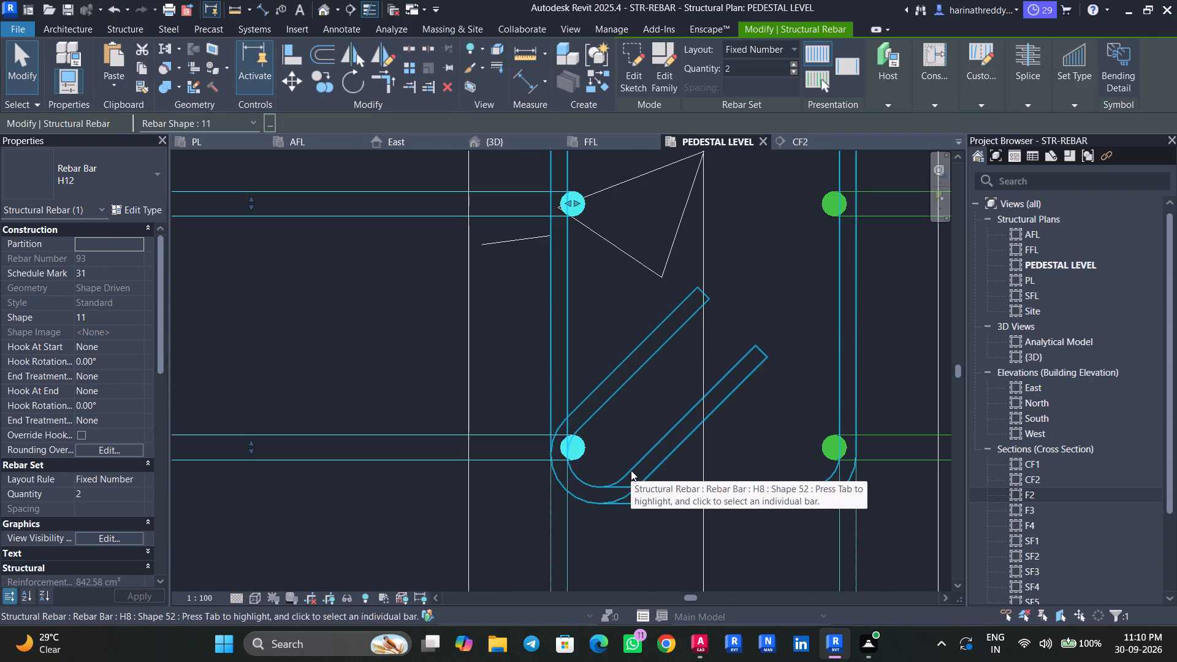
pyautogui.press('Right')
pyautogui.press('Down')
pyautogui.press('Down')
pyautogui.press('Down')
pyautogui.press('Down')
pyautogui.press('Right')
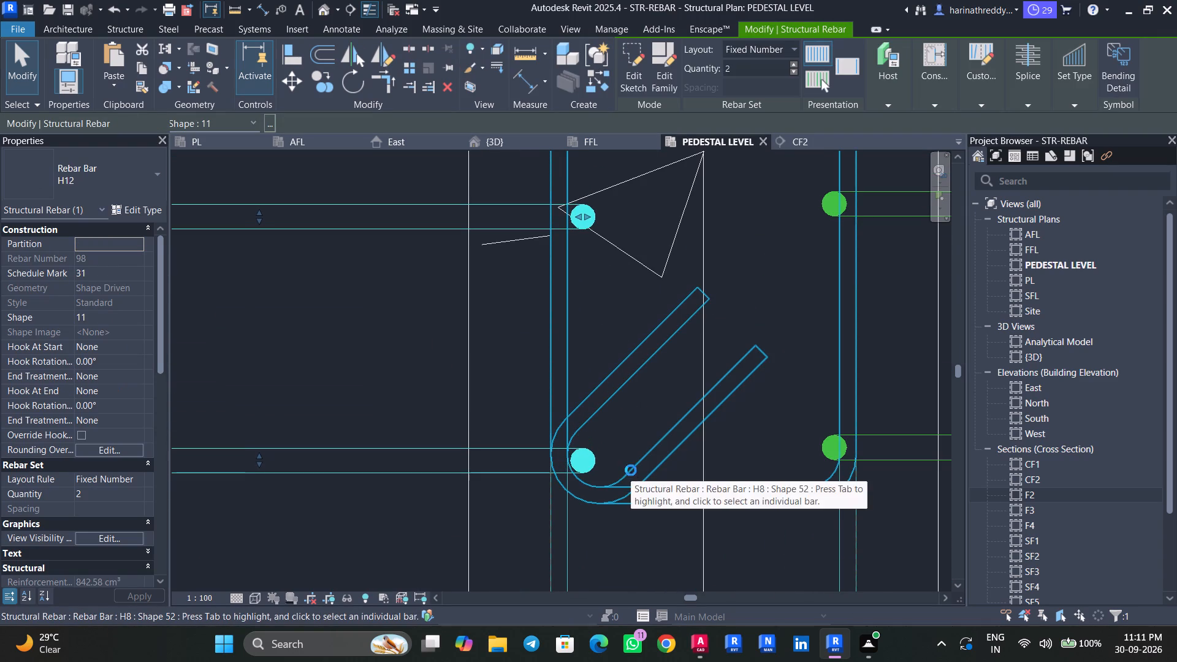
pyautogui.press('Right')
pyautogui.press('Down')
pyautogui.scroll(-5, 630, 460)
pyautogui.moveTo(633, 443); pyautogui.dragTo(614, 498, button='middle')
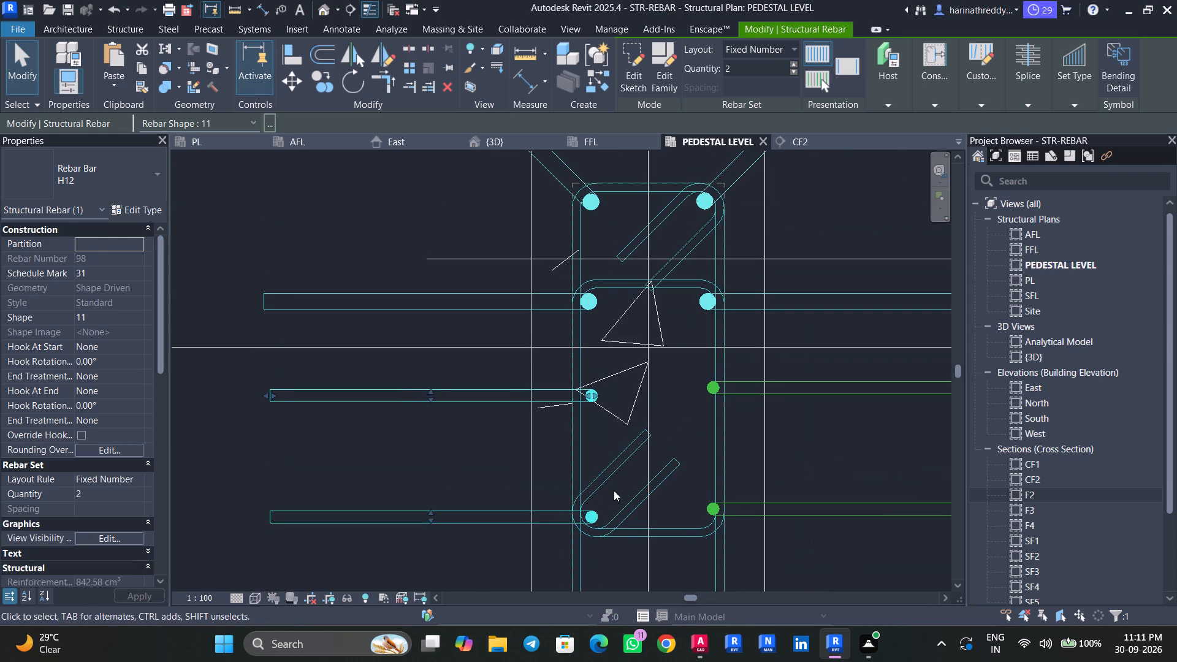
pyautogui.press('Escape')
pyautogui.press('Escape')
pyautogui.press('Escape')
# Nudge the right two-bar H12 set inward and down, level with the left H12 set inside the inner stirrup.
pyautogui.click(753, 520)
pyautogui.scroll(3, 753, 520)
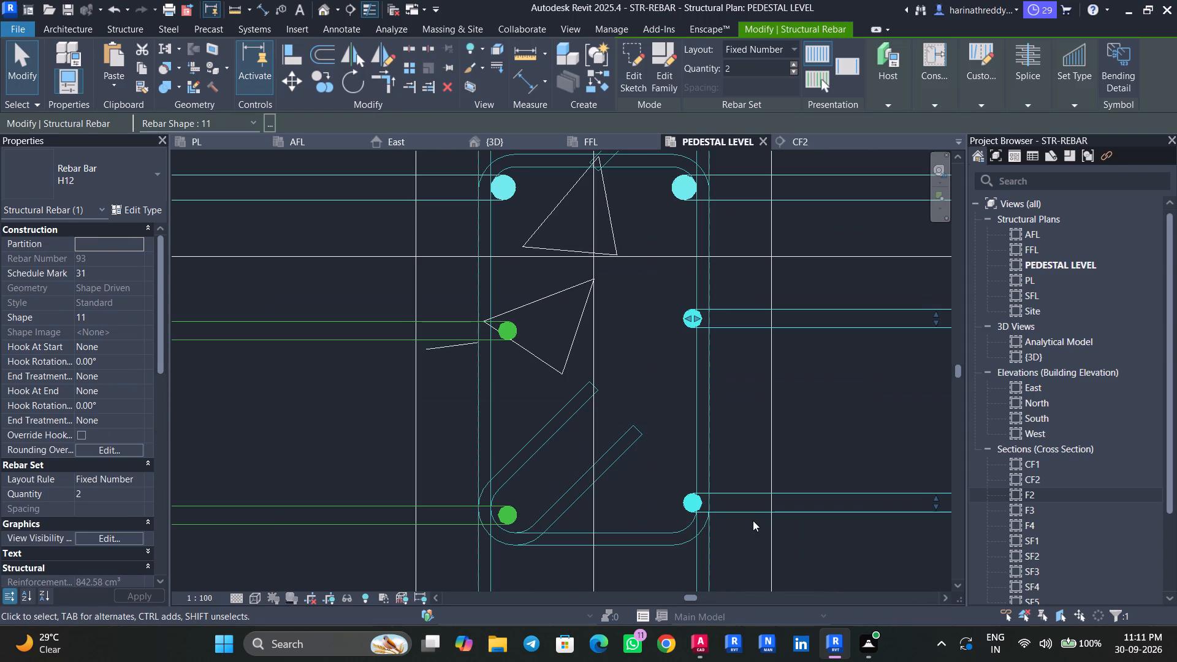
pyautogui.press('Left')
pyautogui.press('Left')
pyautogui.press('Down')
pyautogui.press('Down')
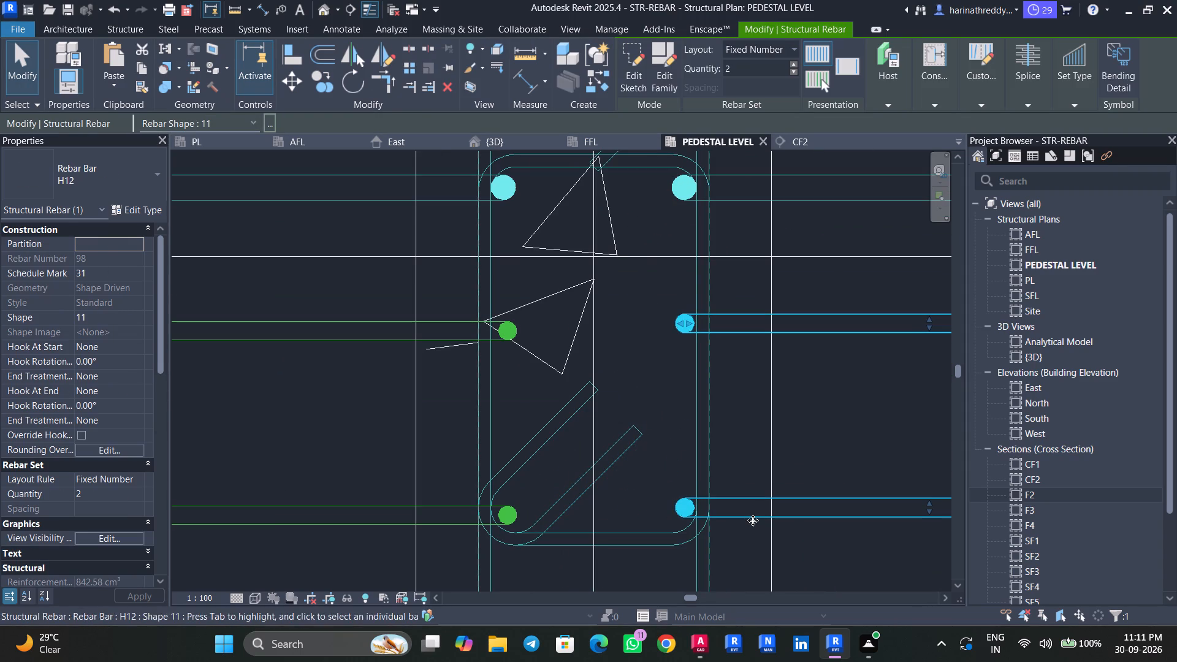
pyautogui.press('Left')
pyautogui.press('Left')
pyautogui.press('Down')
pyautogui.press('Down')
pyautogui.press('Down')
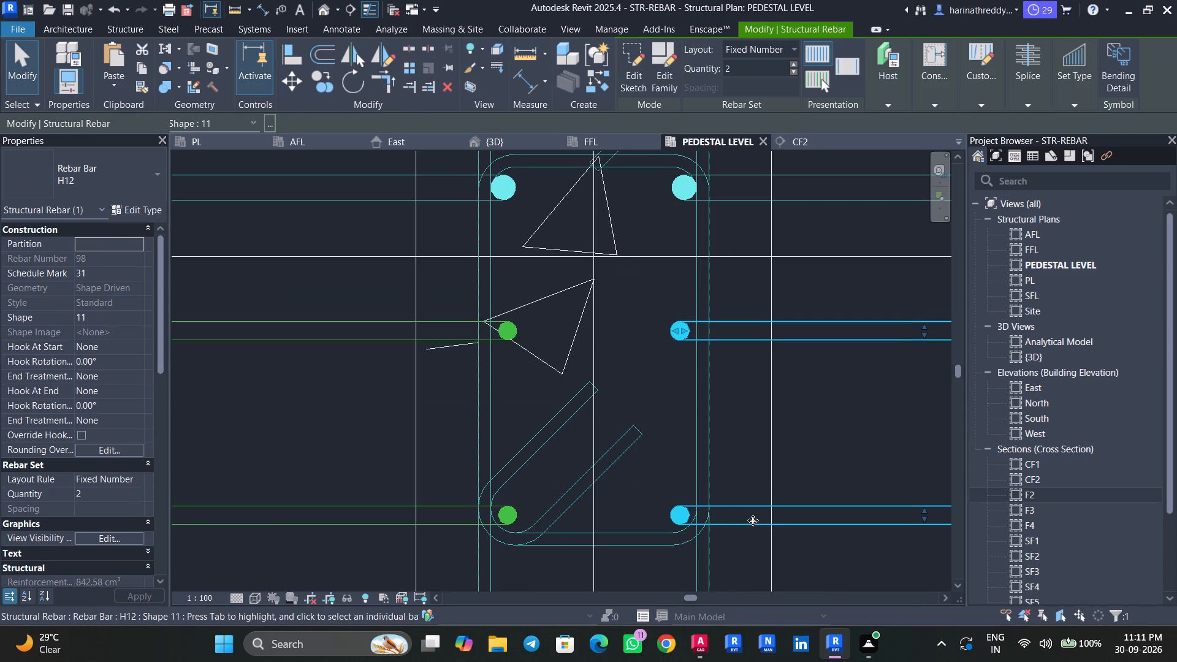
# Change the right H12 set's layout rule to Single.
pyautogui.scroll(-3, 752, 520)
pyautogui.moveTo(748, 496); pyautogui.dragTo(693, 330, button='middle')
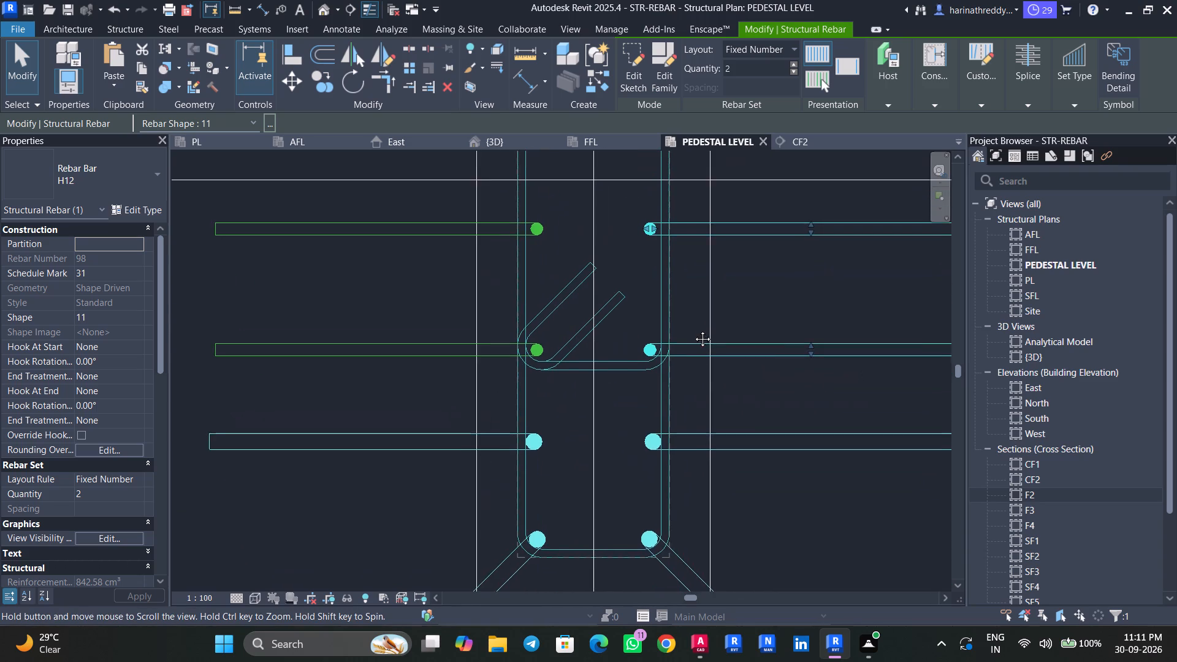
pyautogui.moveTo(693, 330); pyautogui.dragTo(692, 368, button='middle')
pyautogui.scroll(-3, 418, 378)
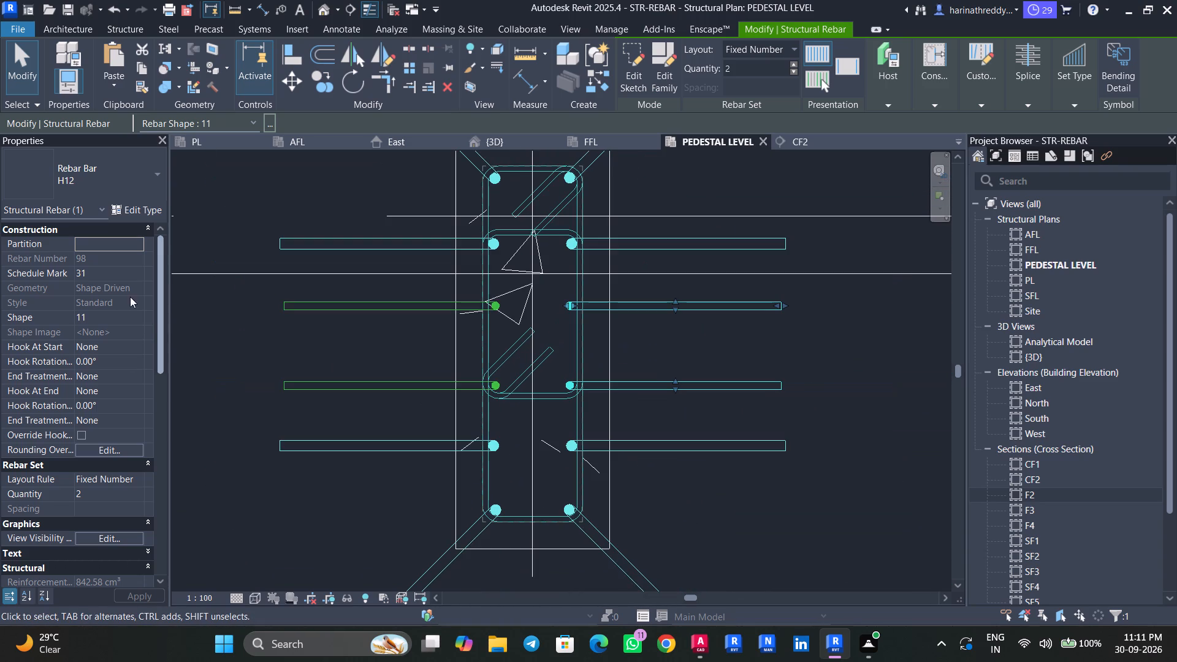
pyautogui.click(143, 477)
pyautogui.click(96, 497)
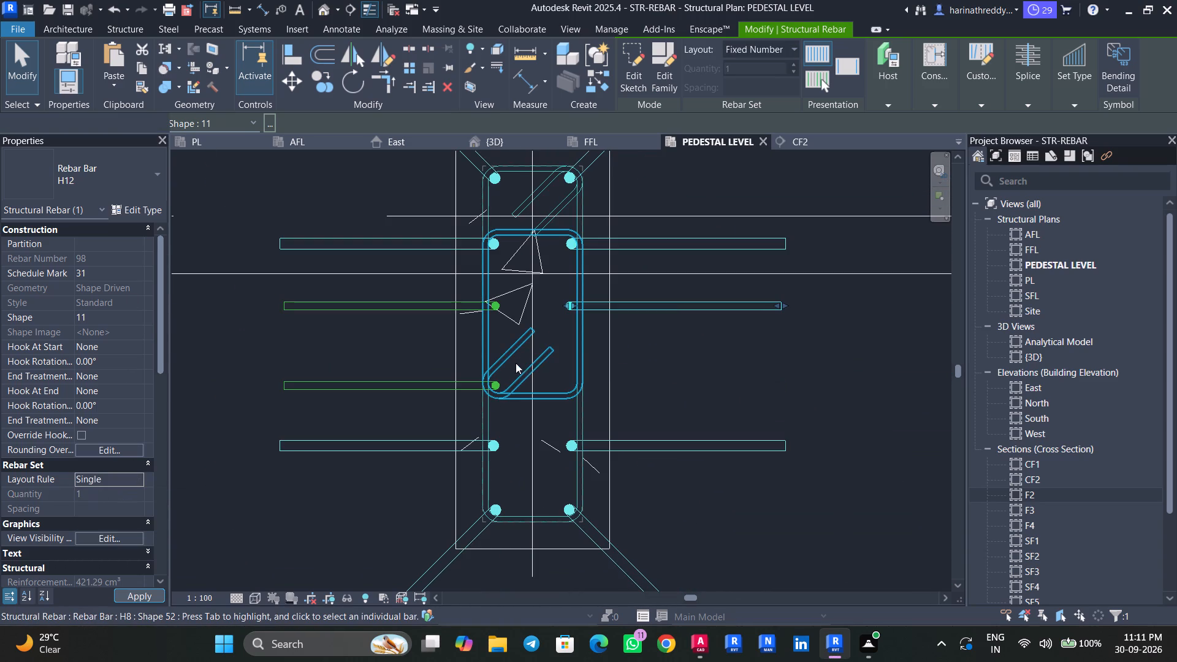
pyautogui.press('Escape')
# Change the left H12 set's layout rule to Single.
pyautogui.click(449, 308)
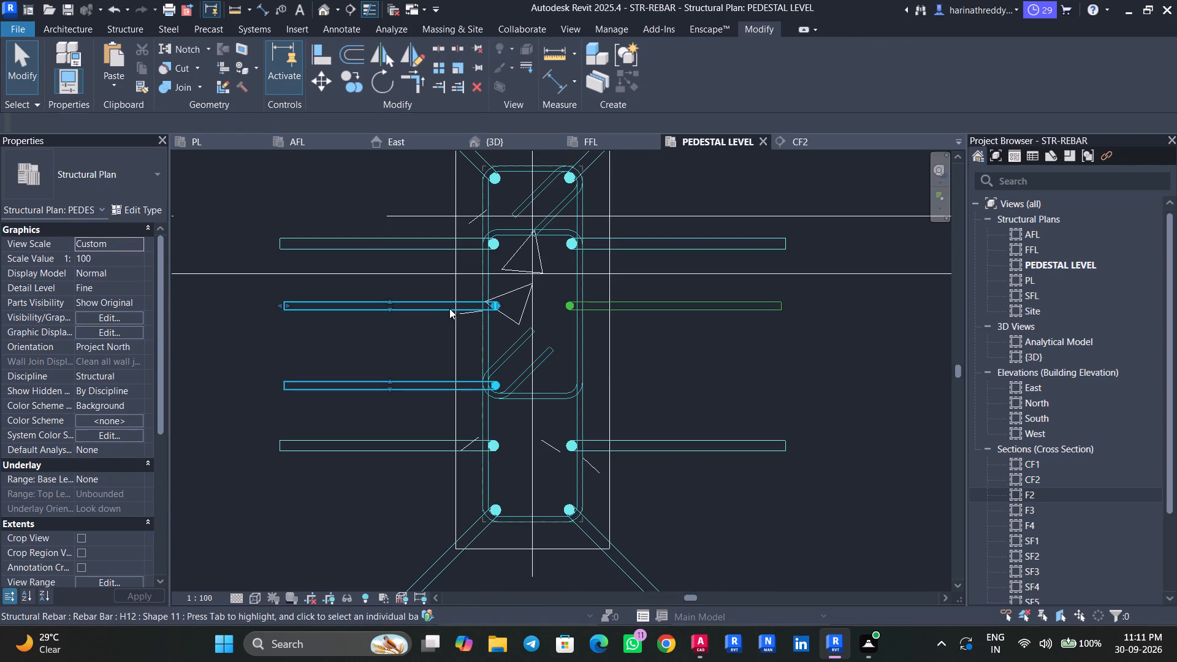
pyautogui.press('Escape')
pyautogui.click(430, 381)
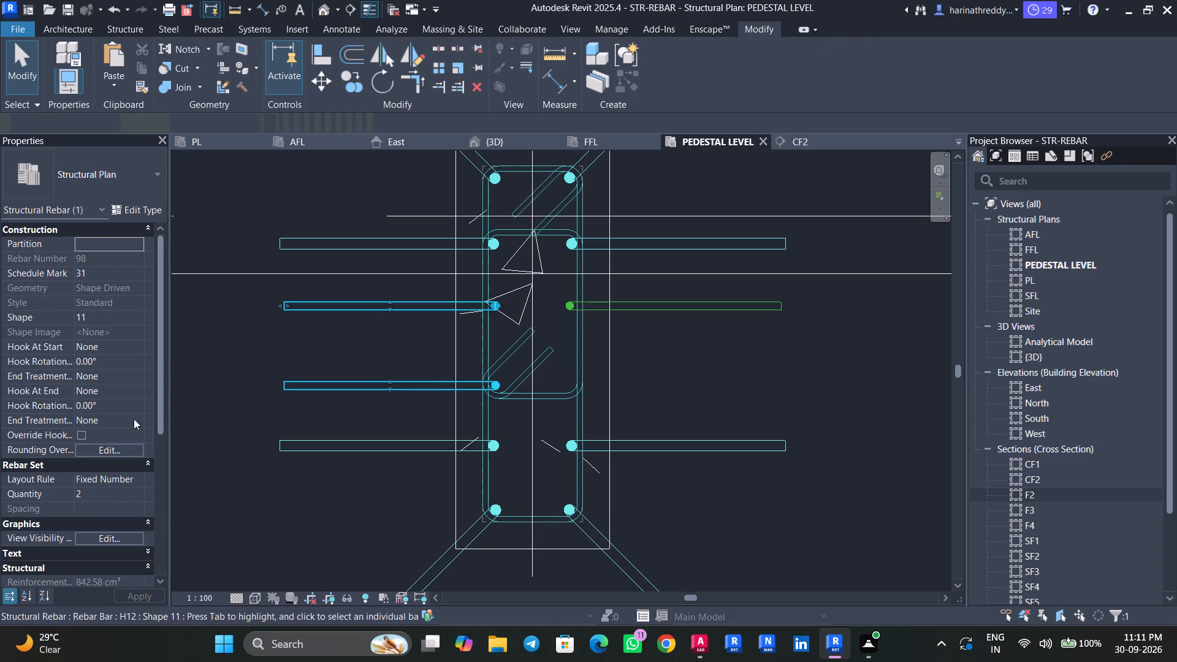
pyautogui.click(142, 475)
pyautogui.click(88, 496)
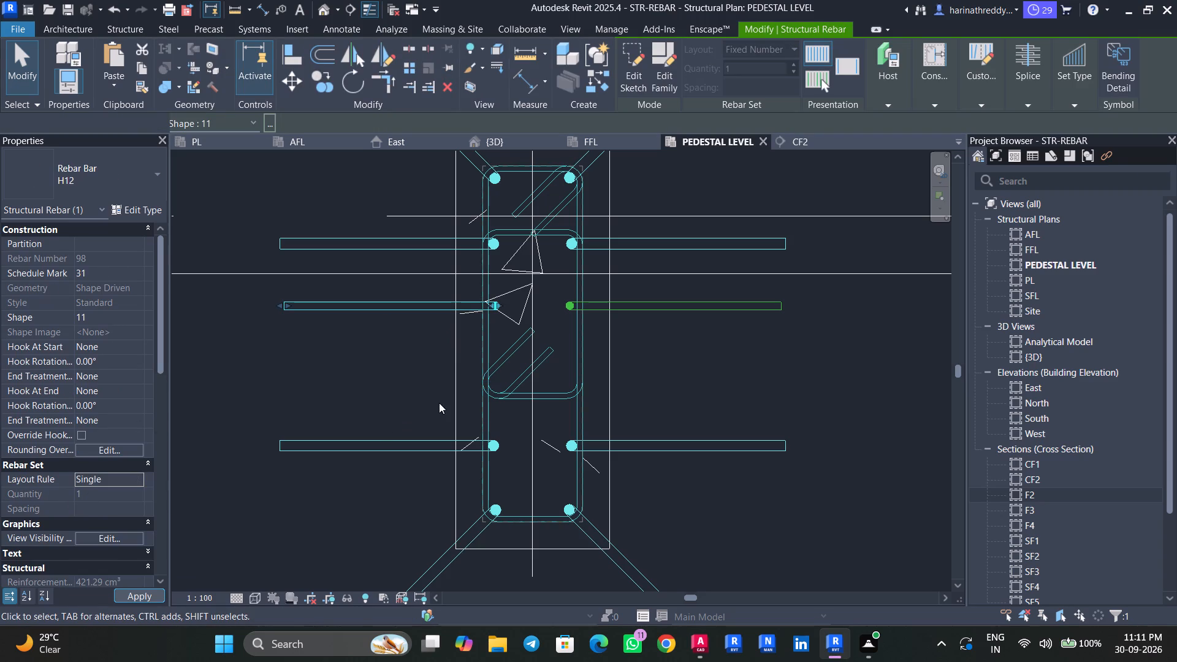
pyautogui.press('Escape')
pyautogui.press('Escape')
# Stretch the inner H8 stirrup's lower leg down around the lower two-bar-set H16 bars, making its long sides 345 mm.
pyautogui.click(519, 390)
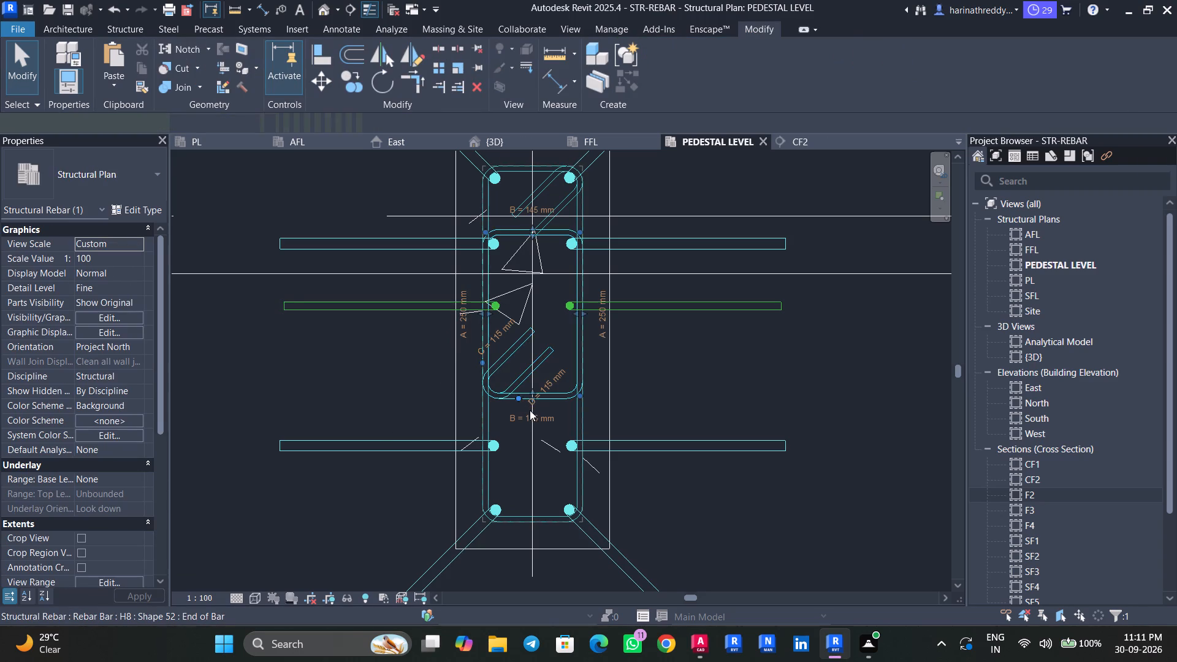
pyautogui.scroll(6, 530, 409)
pyautogui.press('Escape')
pyautogui.click(499, 343)
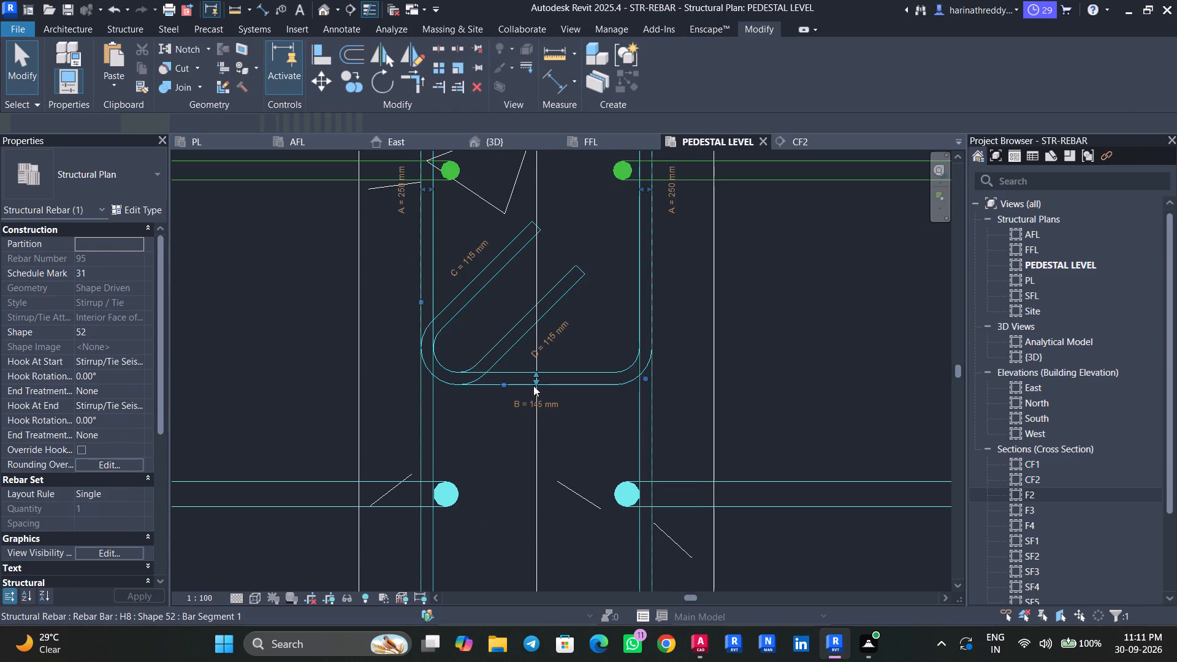
pyautogui.moveTo(533, 382); pyautogui.dragTo(525, 526)
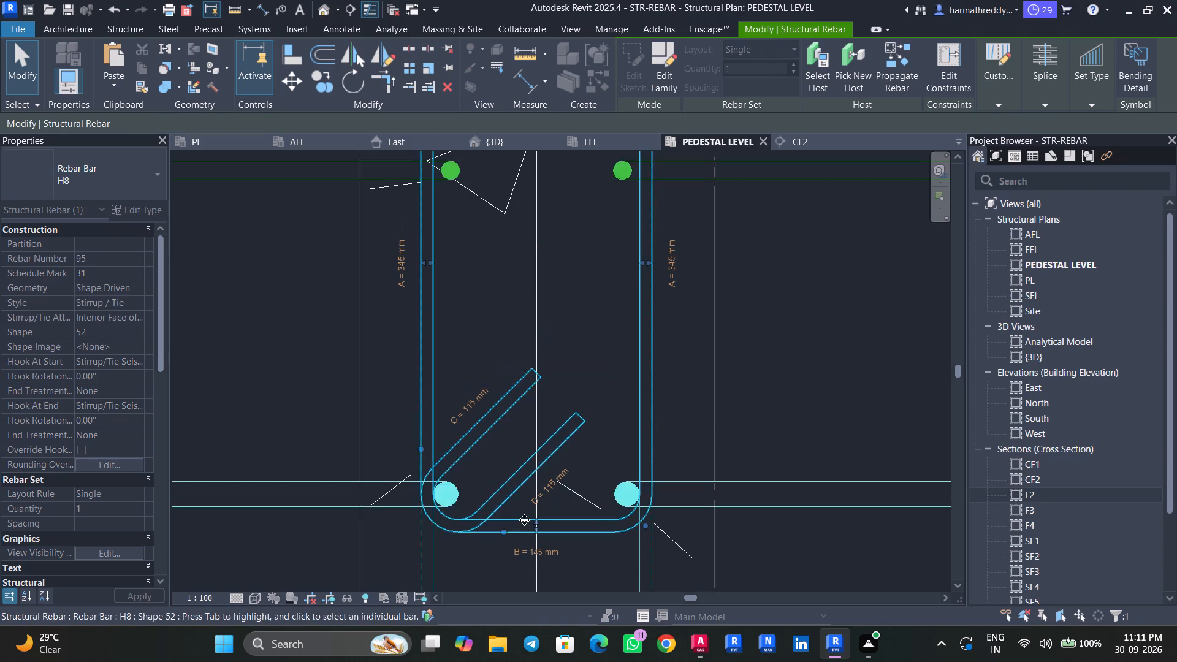
pyautogui.scroll(-8, 524, 520)
pyautogui.press('Escape')
pyautogui.press('Escape')
pyautogui.press('Escape')
# Nudge the left single H12 bar down to about midway between the upper and lower H16 bars in the inner stirrup.
pyautogui.scroll(3, 486, 386)
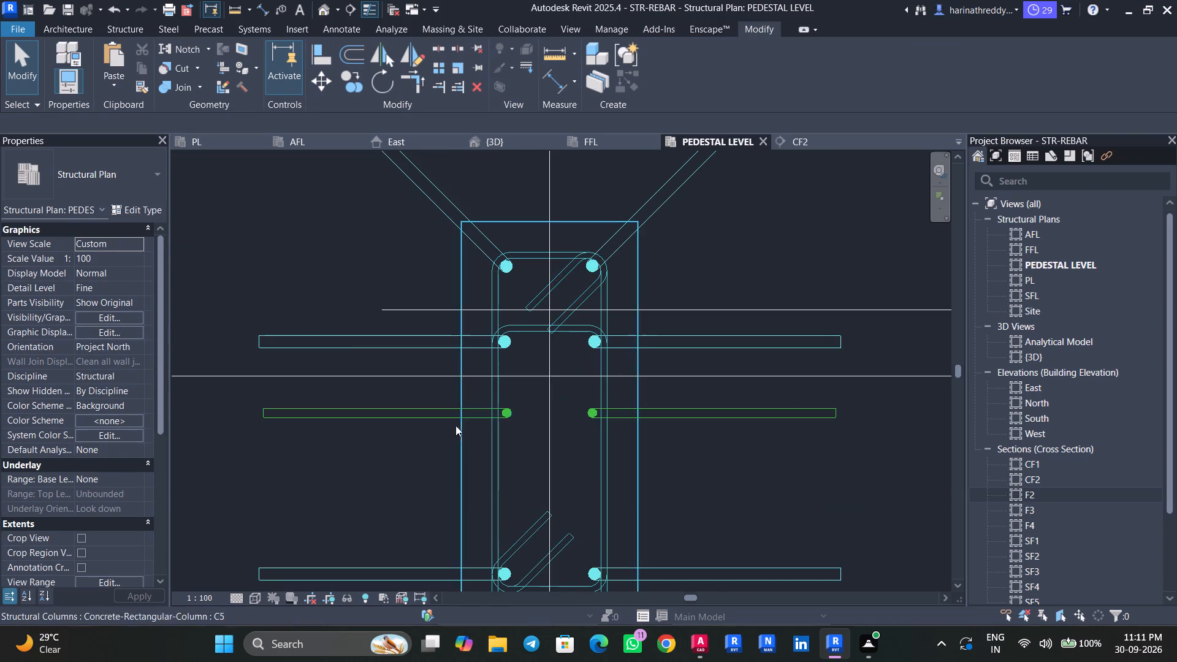
pyautogui.click(443, 420)
pyautogui.scroll(3, 401, 420)
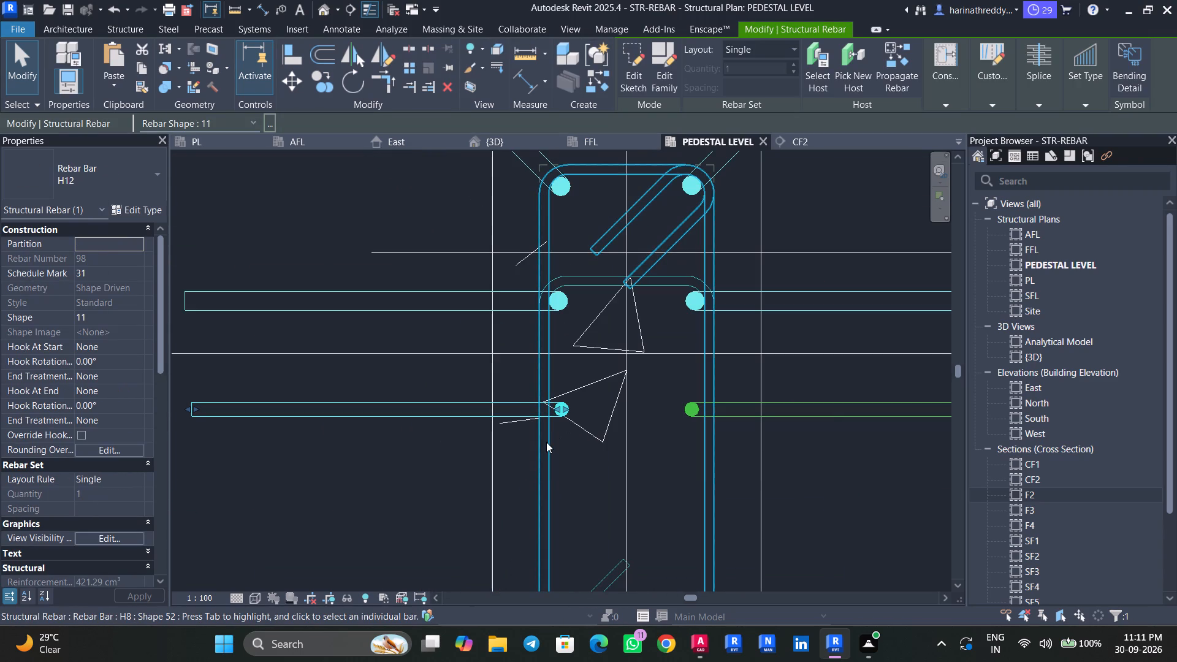
pyautogui.press('Down')
pyautogui.press('Down')
pyautogui.press('Down')
pyautogui.press('Down')
pyautogui.press('Down')
pyautogui.press('Down')
pyautogui.press('Down')
pyautogui.press('Down')
pyautogui.press('Down')
pyautogui.press('Down')
pyautogui.press('Down')
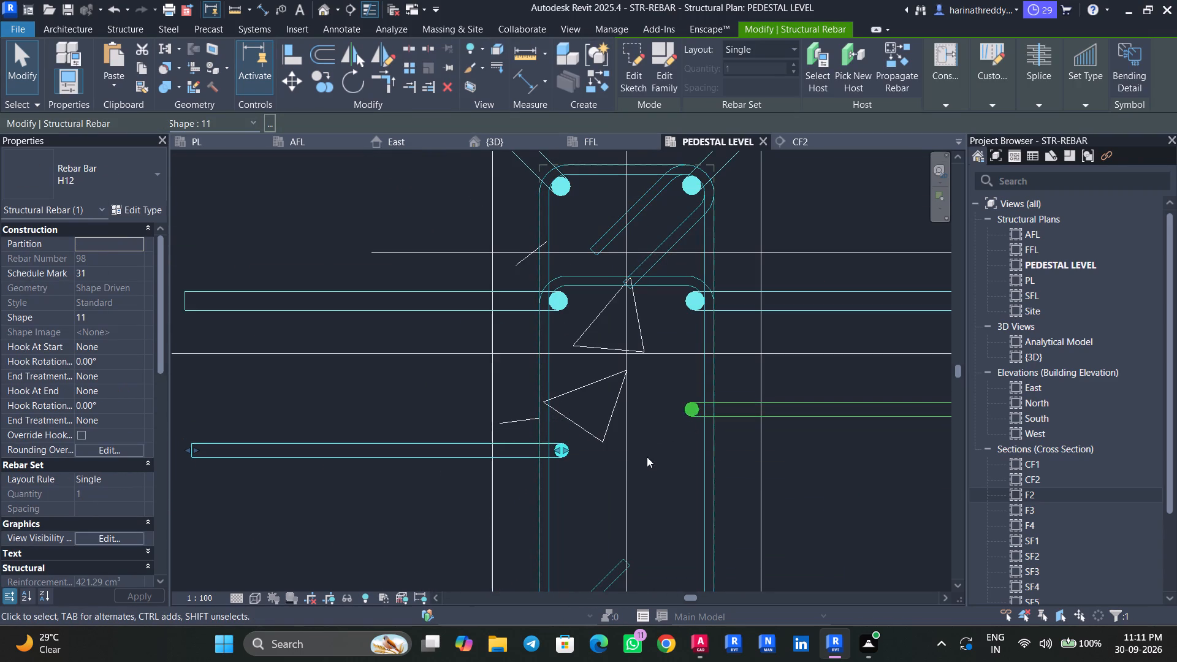
pyautogui.press('Down')
pyautogui.scroll(-2, 647, 457)
pyautogui.press('Down')
pyautogui.press('Down')
pyautogui.moveTo(646, 440); pyautogui.dragTo(625, 364, button='middle')
pyautogui.press('Down')
pyautogui.press('Down')
pyautogui.press('Down')
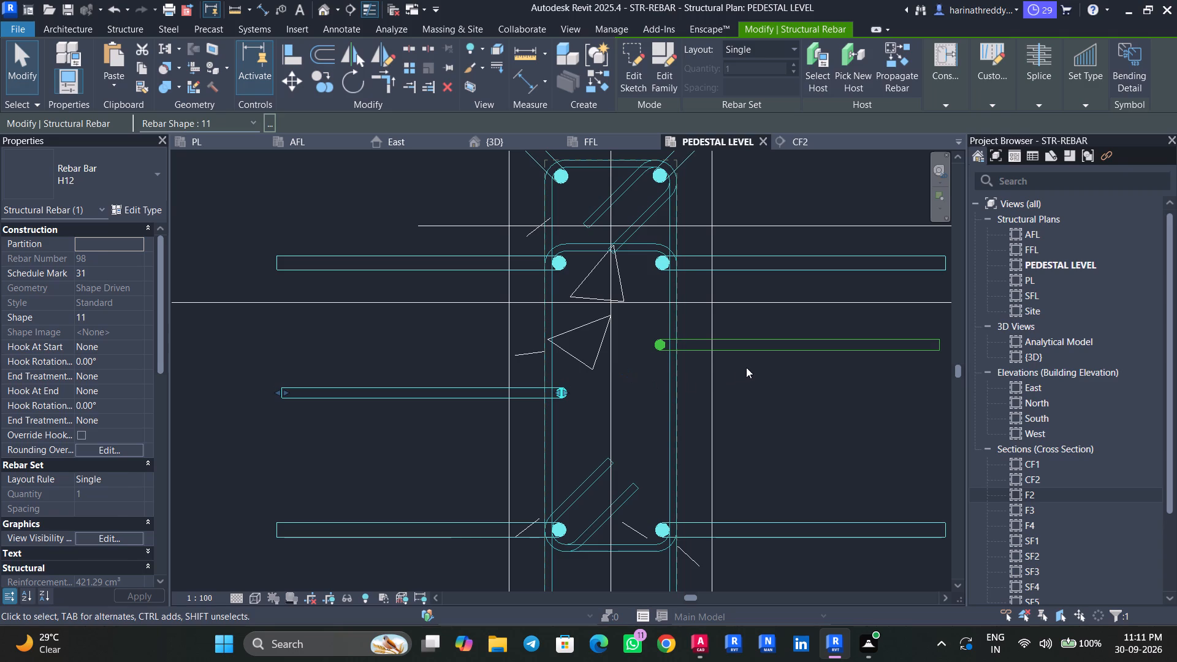
pyautogui.press('Escape')
pyautogui.press('Escape')
# Delete the right single H12 bar.
pyautogui.click(766, 350)
pyautogui.press('Delete')
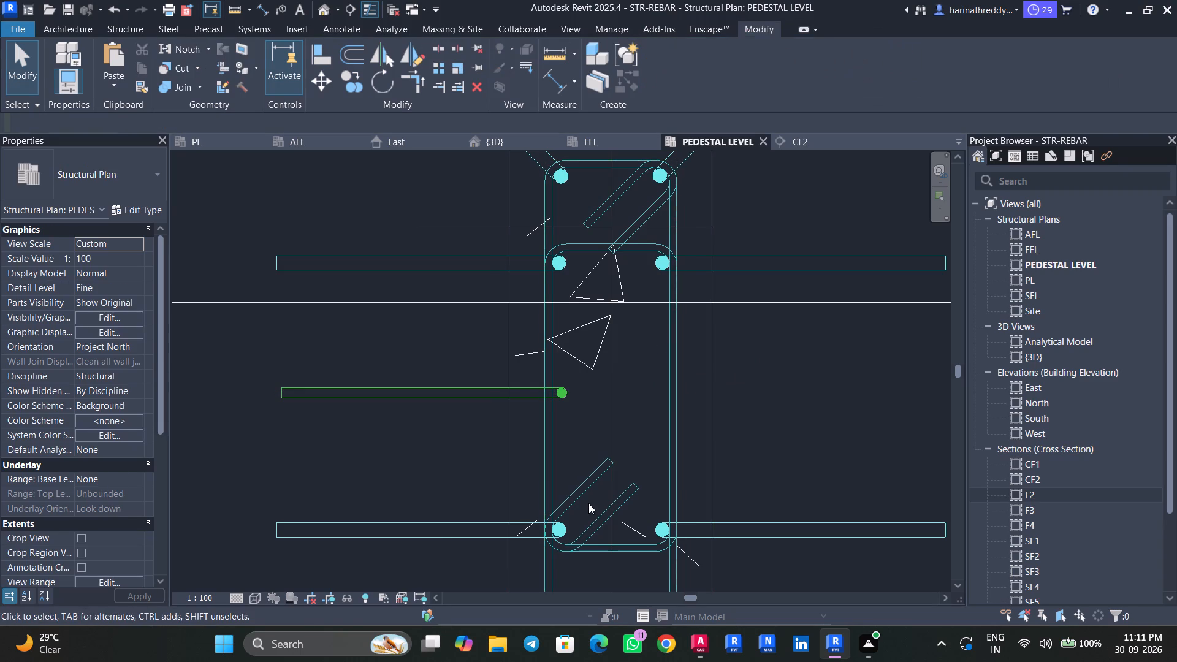
# Set the inner H8 stirrup's layout rule to Maximum Spacing with 8" spacing.
pyautogui.click(597, 520)
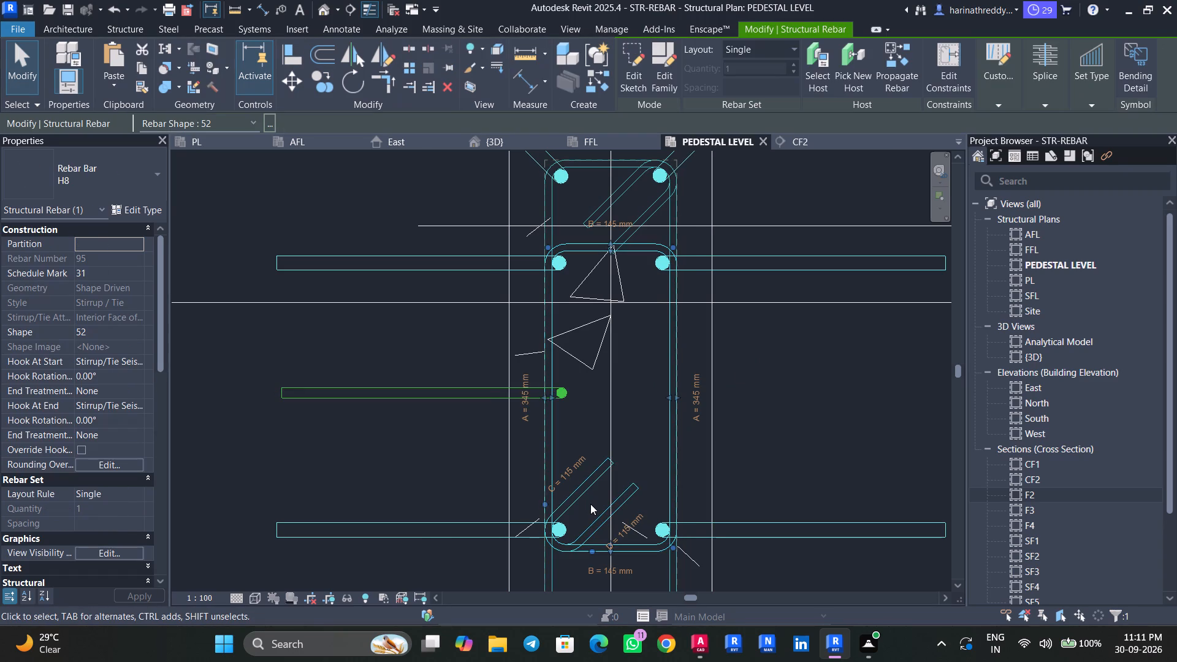
pyautogui.click(141, 494)
pyautogui.click(117, 530)
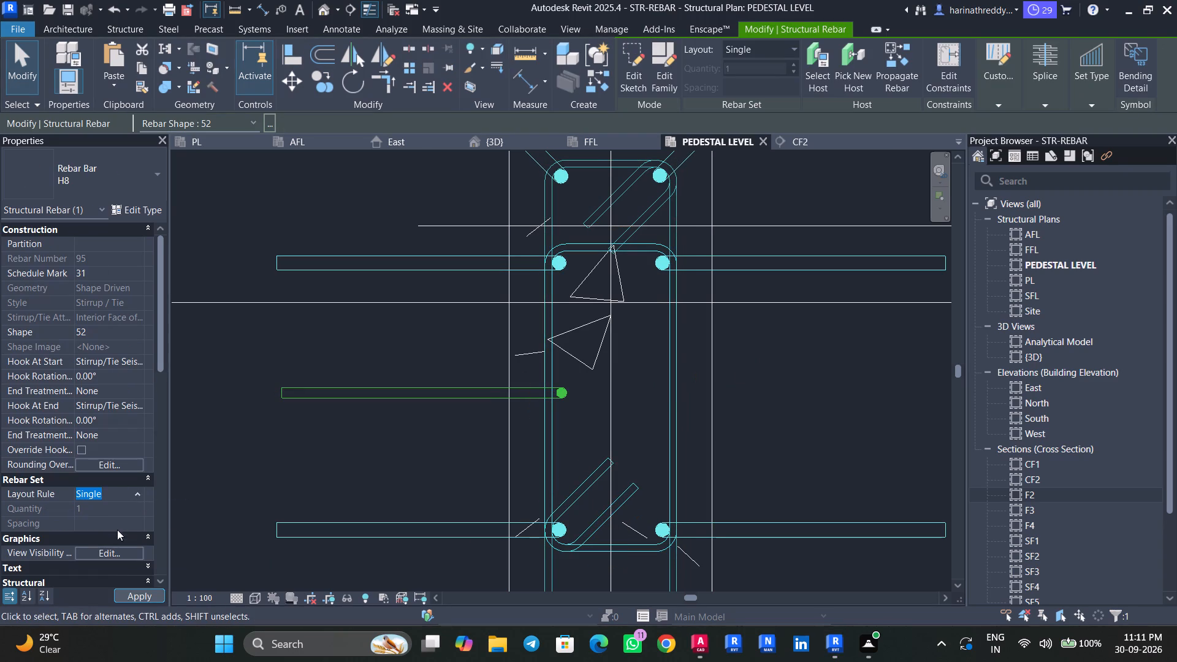
pyautogui.click(127, 519)
pyautogui.press('8')
pyautogui.hotkey('shift', '"')
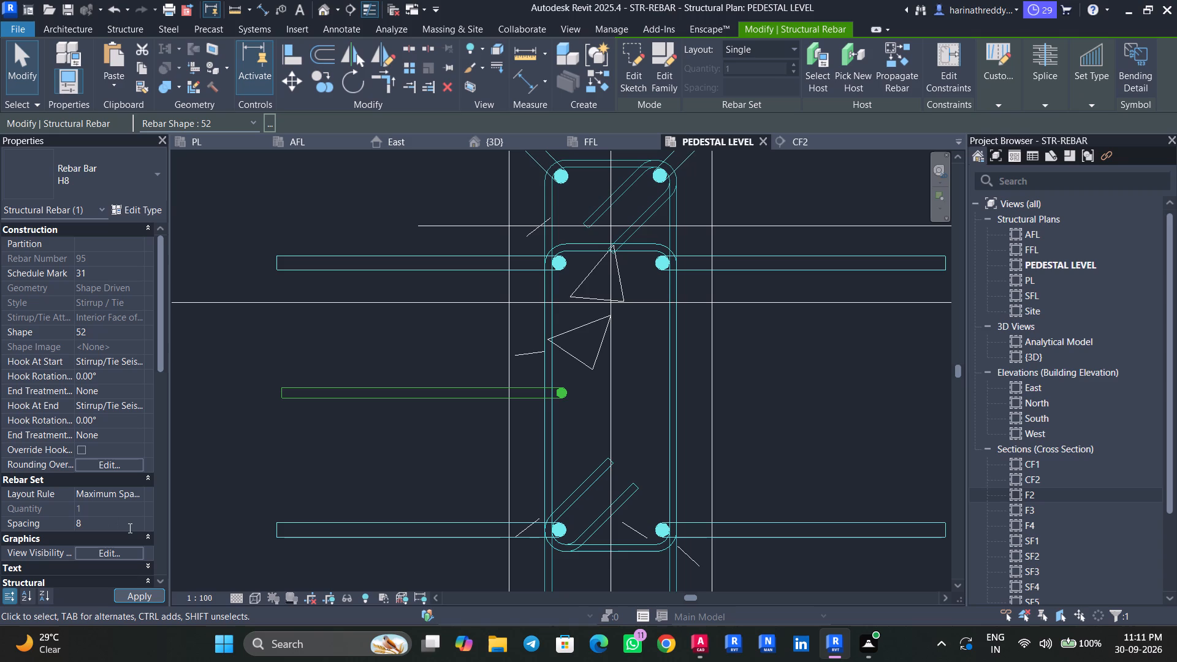
pyautogui.press('Return')
pyautogui.press('Escape')
pyautogui.press('Escape')
pyautogui.press('Escape')
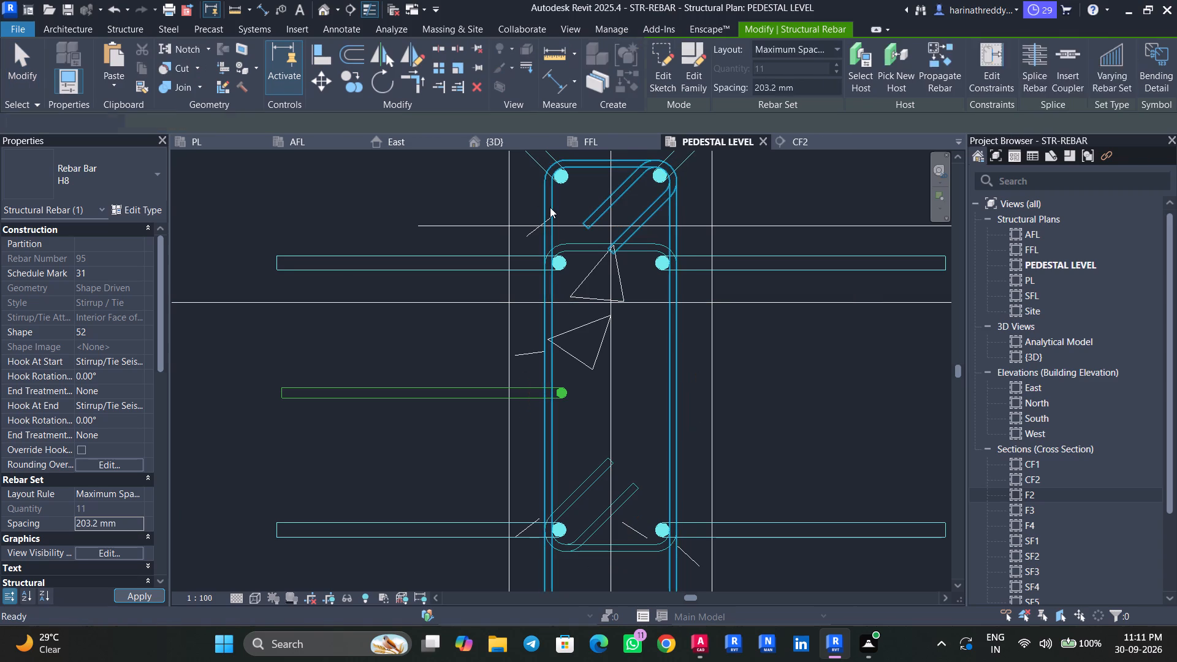
# Set the outer H8 stirrup's layout rule to Maximum Spacing with 8" spacing.
pyautogui.click(550, 207)
pyautogui.click(140, 495)
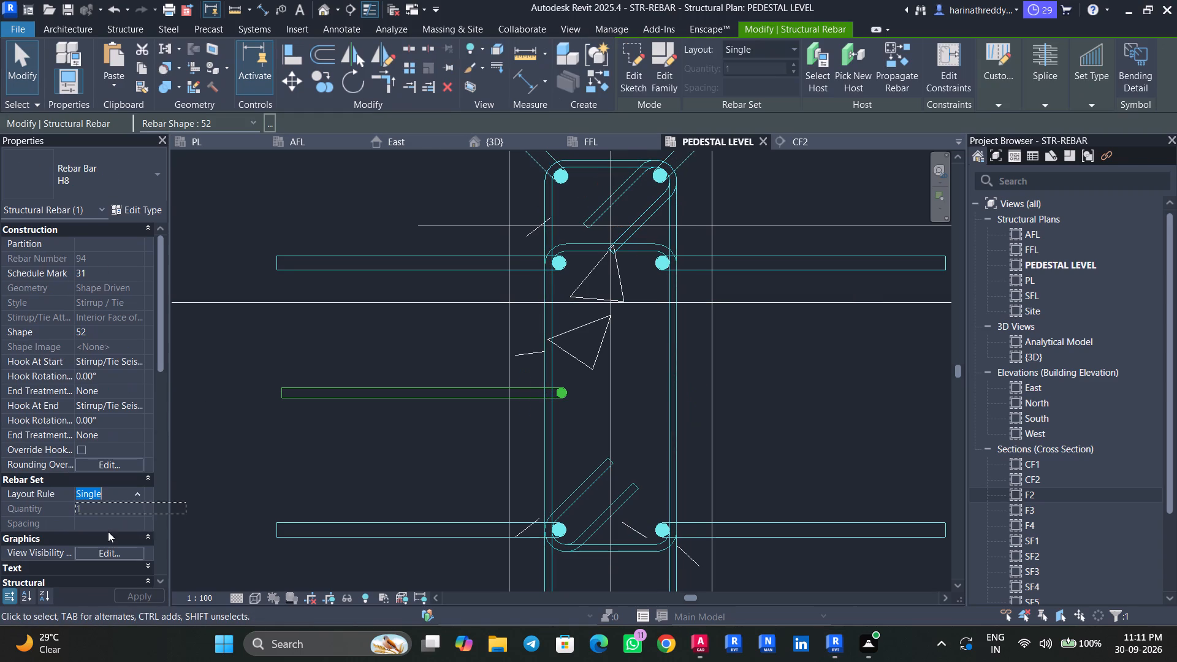
pyautogui.click(108, 533)
pyautogui.click(129, 526)
pyautogui.press('8')
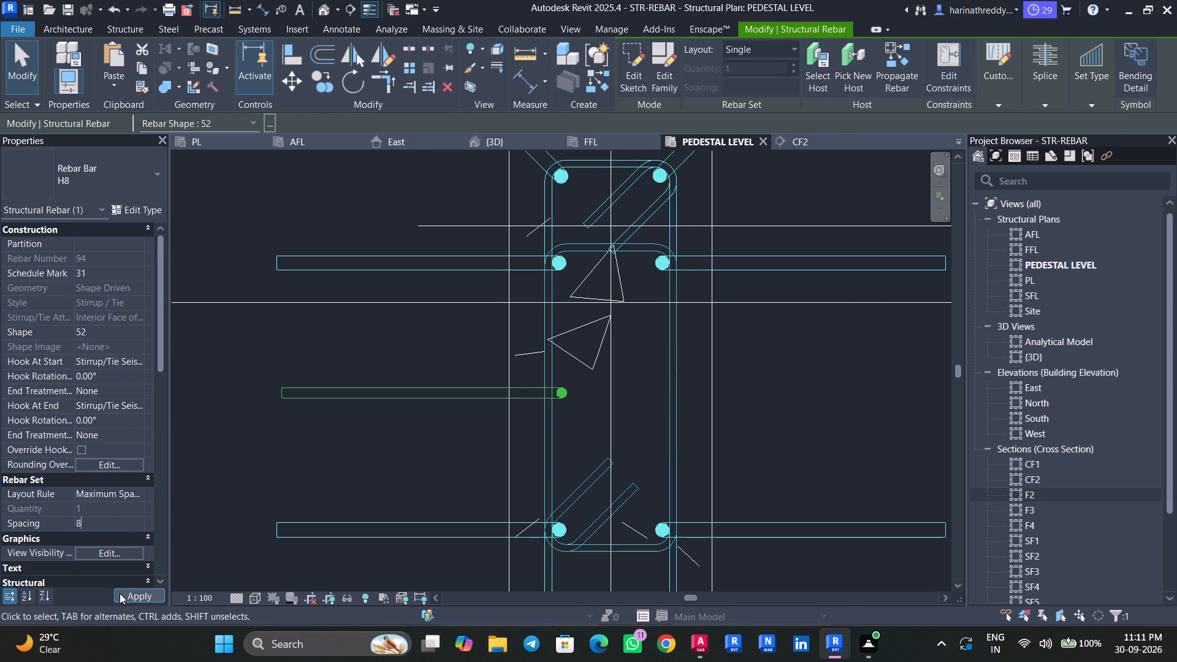
pyautogui.hotkey('shift', '"')
pyautogui.press('Return')
pyautogui.press('Escape')
pyautogui.press('Escape')
# Mirror the left H12 bar about the column's vertical centreline to add a matching bar on the opposite side.
pyautogui.click(482, 395)
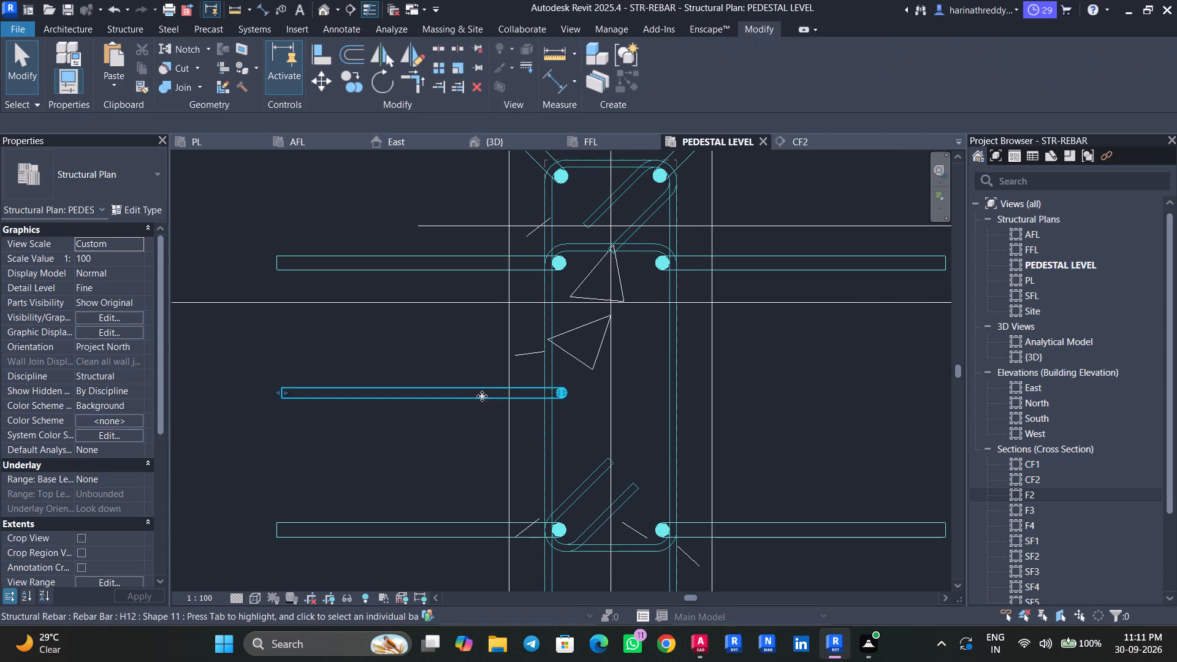
pyautogui.click(357, 63)
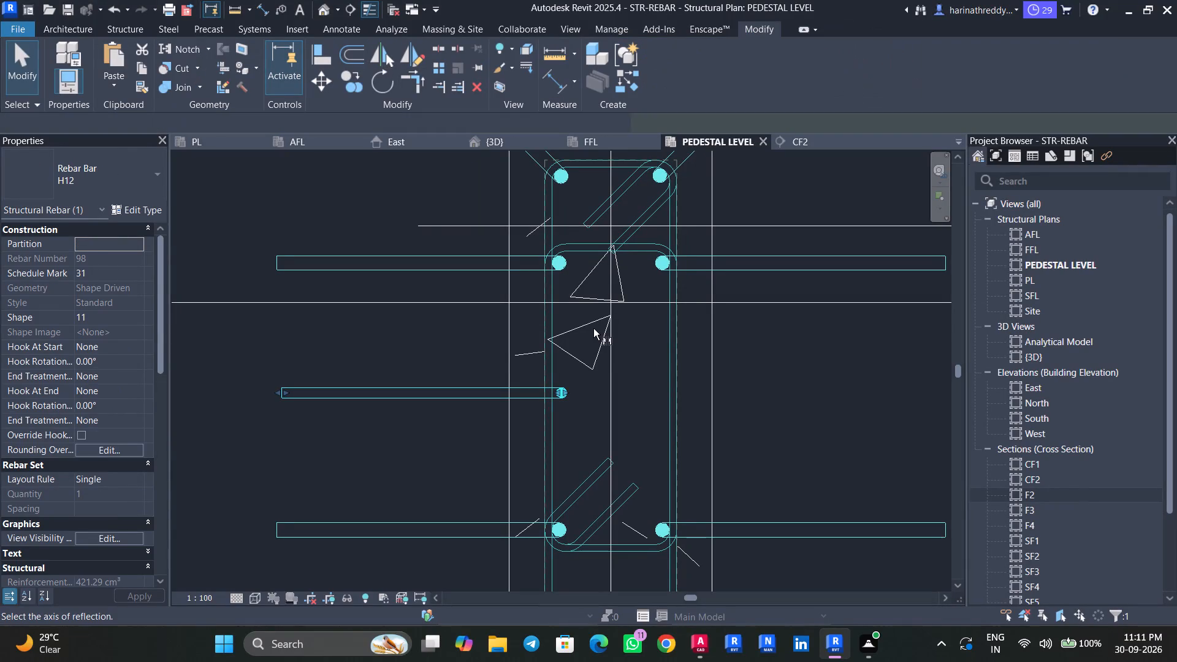
pyautogui.click(609, 352)
pyautogui.press('Escape')
pyautogui.press('Escape')
pyautogui.press('Escape')
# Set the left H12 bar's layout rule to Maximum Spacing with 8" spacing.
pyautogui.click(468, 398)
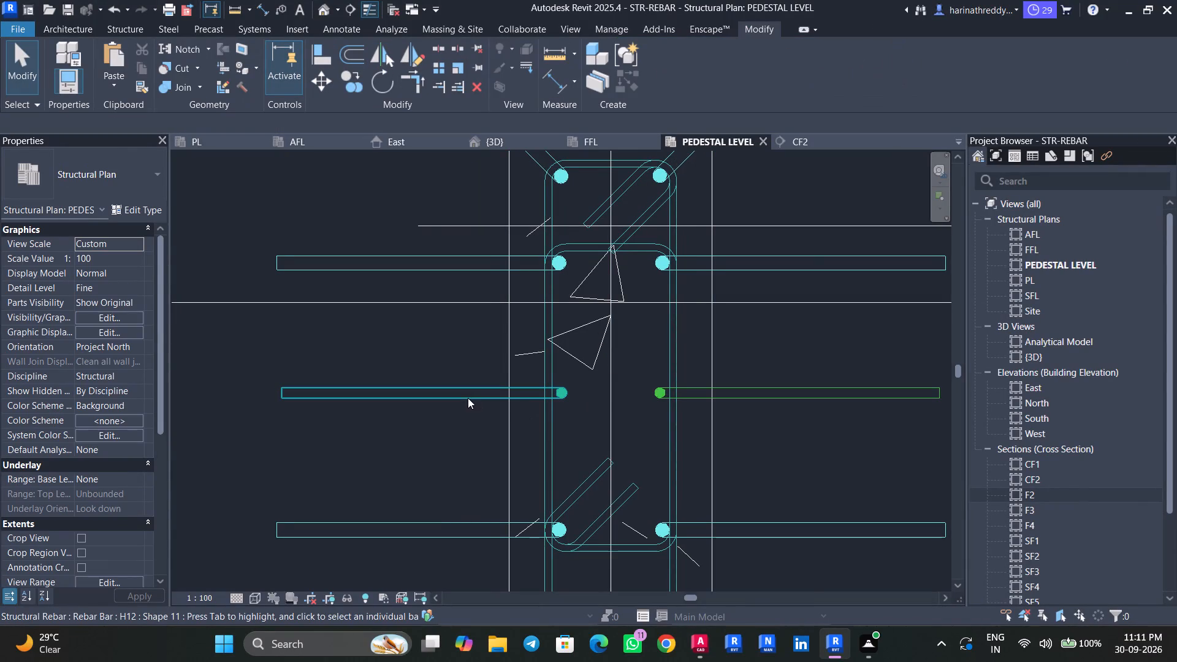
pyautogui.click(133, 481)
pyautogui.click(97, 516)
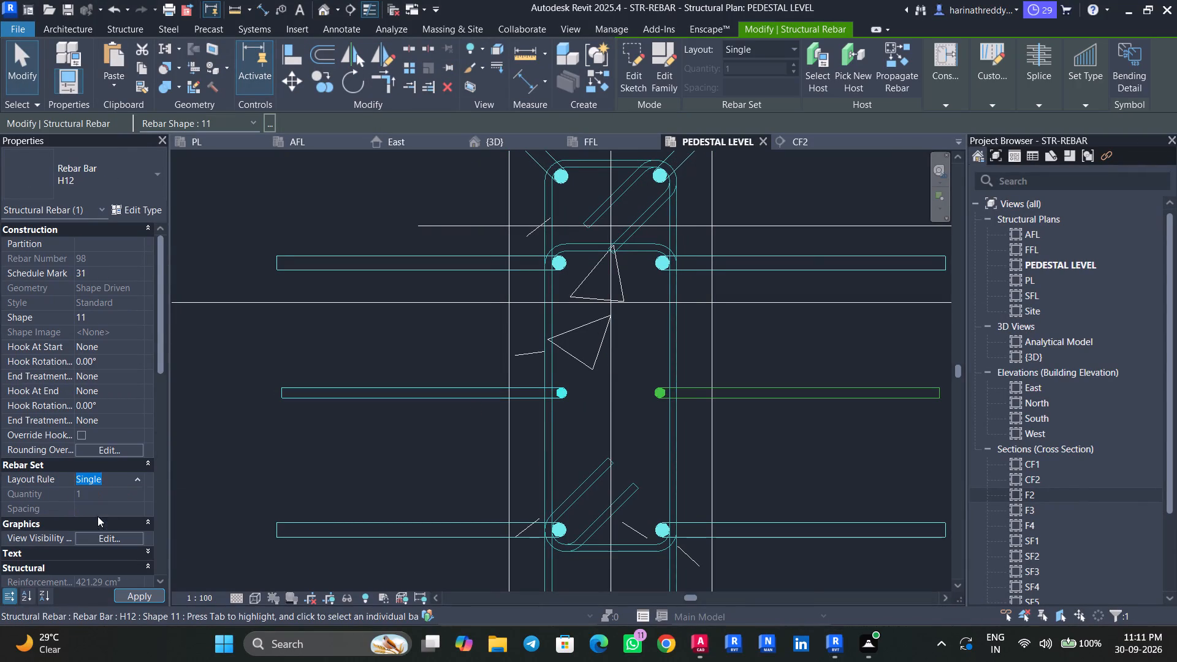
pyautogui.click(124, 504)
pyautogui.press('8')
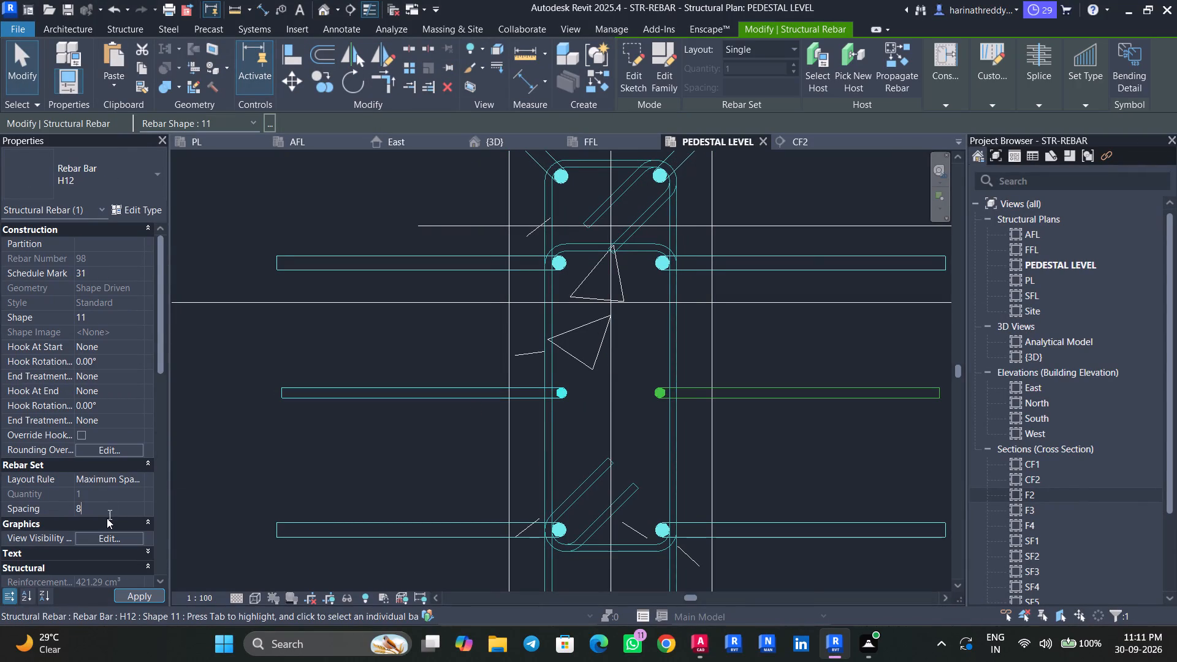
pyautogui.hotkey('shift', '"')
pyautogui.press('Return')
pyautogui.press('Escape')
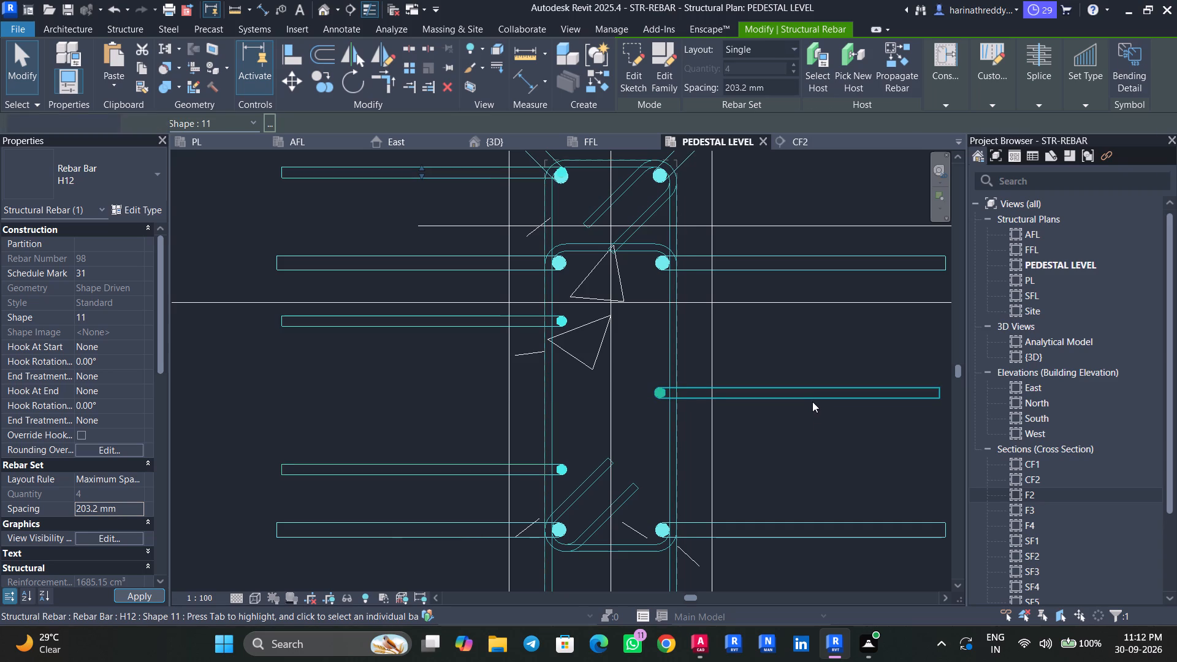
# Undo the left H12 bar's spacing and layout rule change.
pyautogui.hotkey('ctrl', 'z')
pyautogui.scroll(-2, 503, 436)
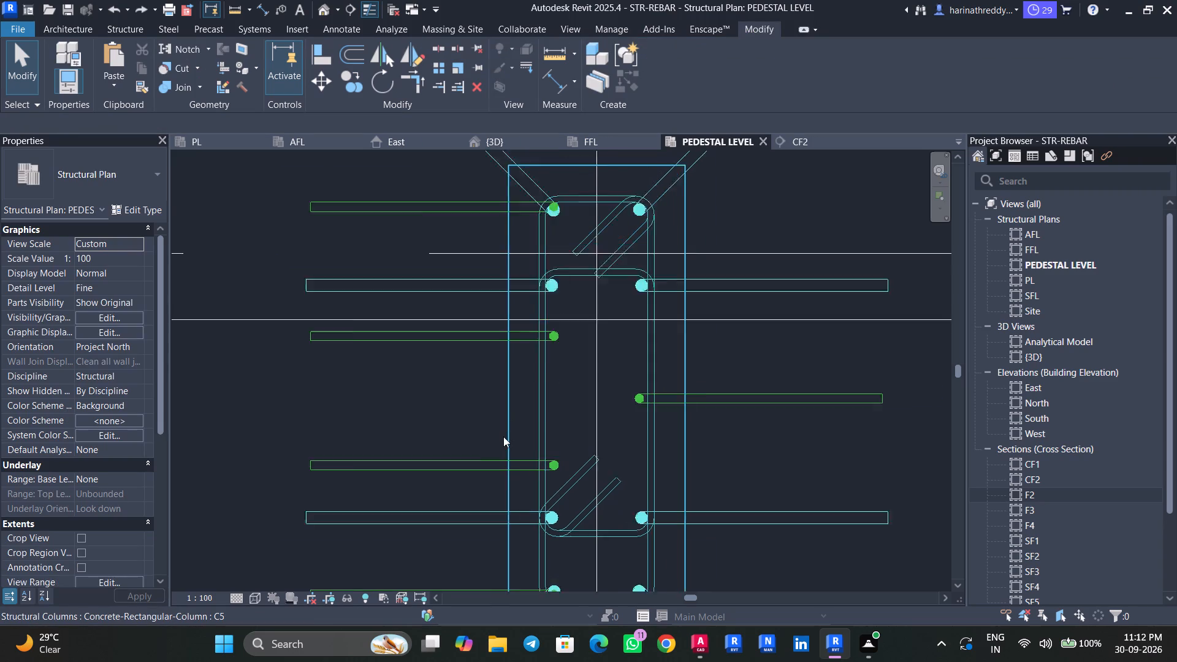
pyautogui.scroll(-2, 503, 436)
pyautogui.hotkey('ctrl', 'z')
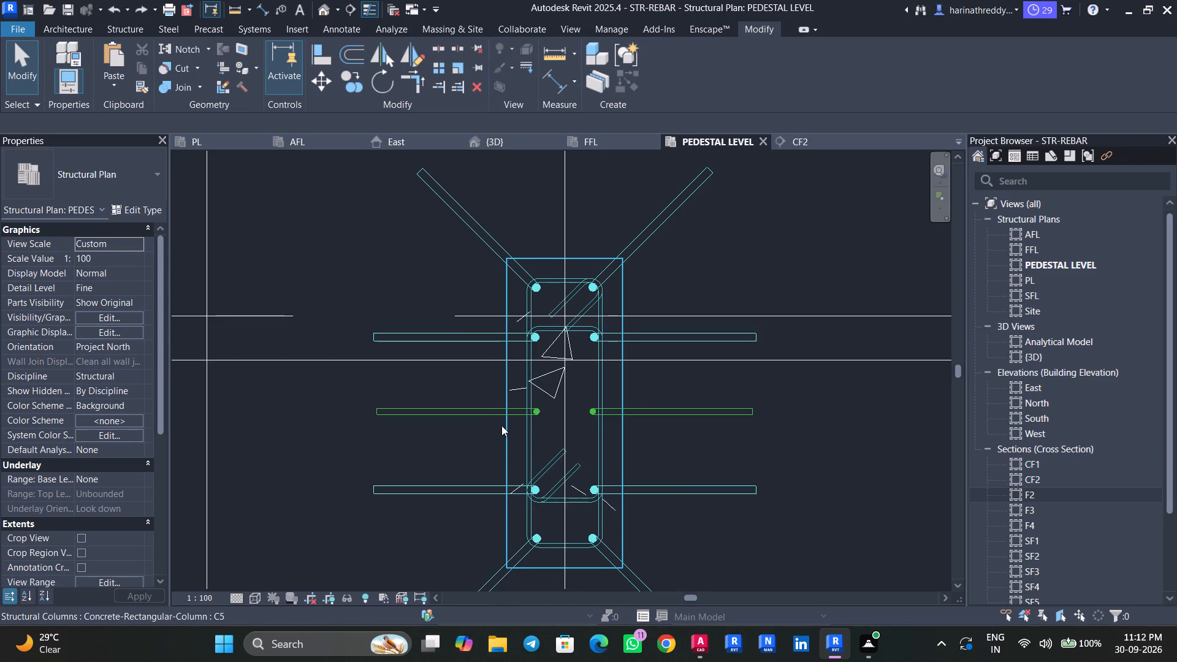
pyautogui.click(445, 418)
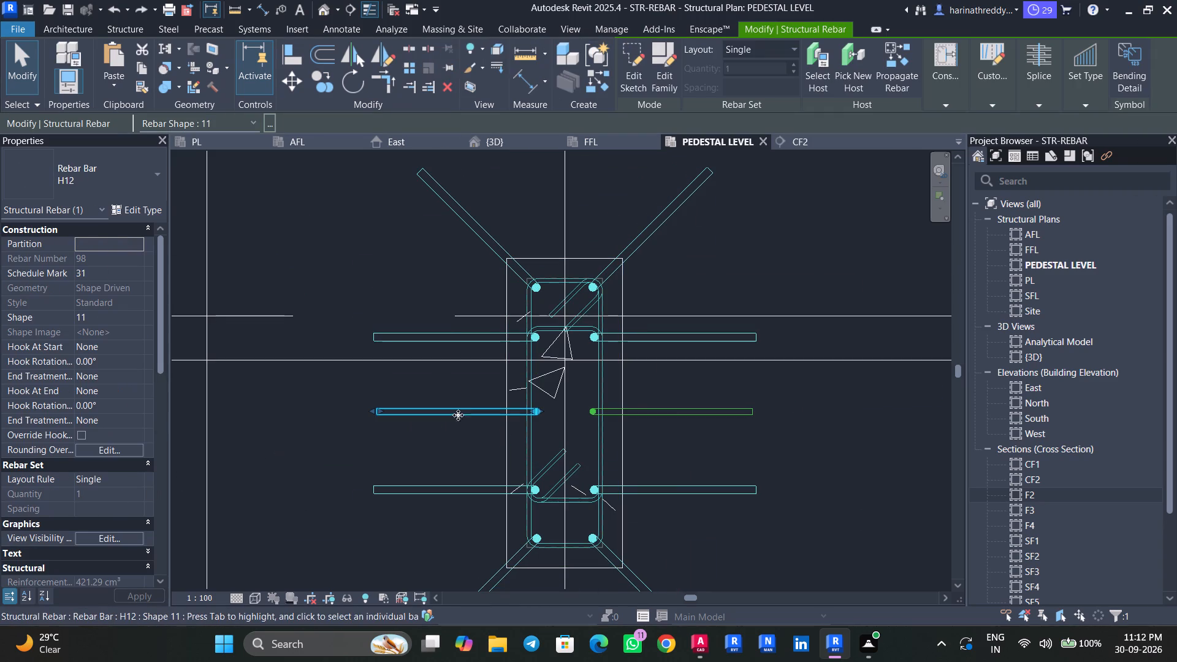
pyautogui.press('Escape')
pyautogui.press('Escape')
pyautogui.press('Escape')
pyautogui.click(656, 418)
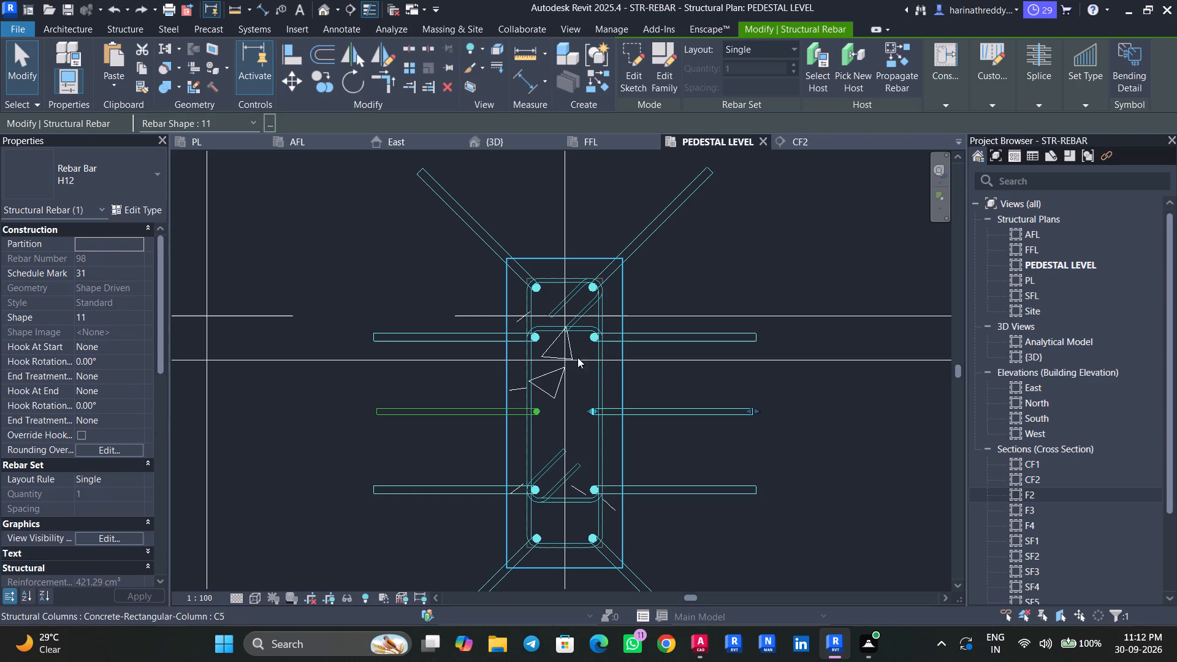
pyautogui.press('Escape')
# Place another H8 shape 52 stirrup in column C5, with its hooks at the column's lower right corner.
pyautogui.click(624, 302)
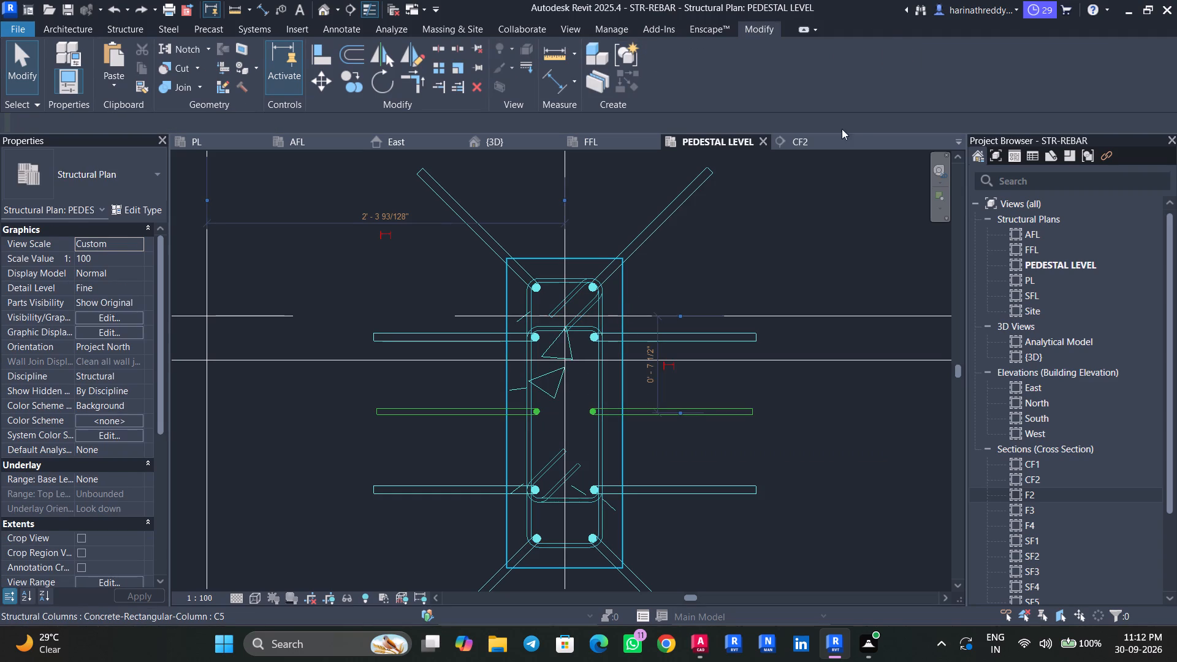
pyautogui.click(785, 72)
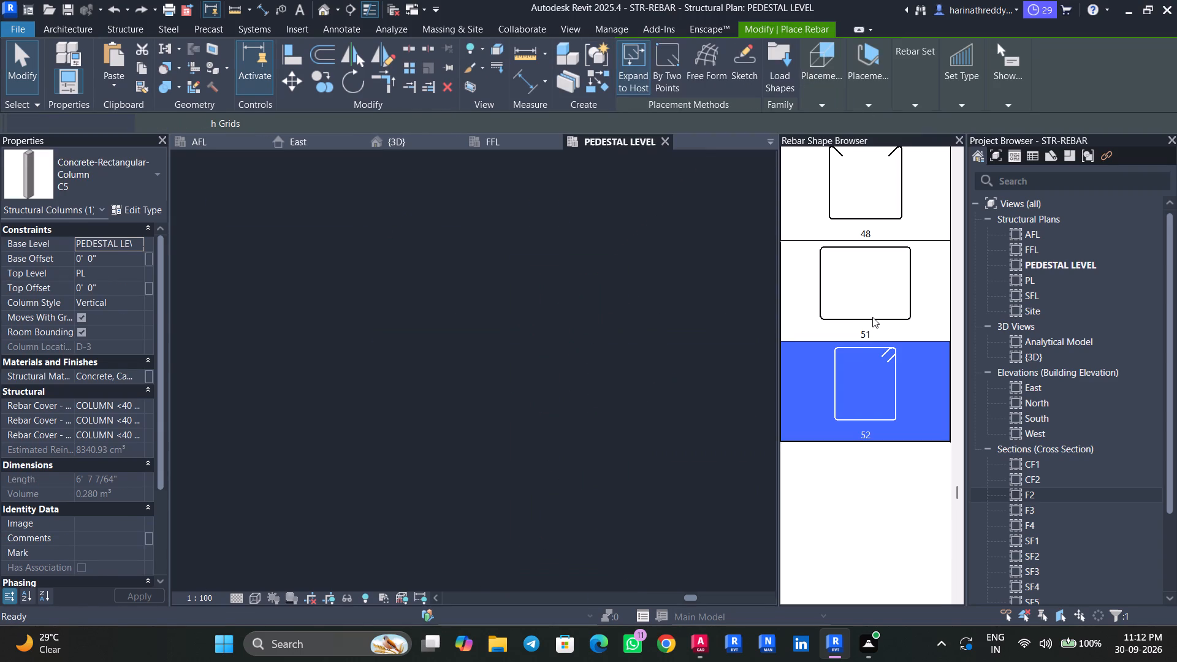
pyautogui.scroll(10, 873, 349)
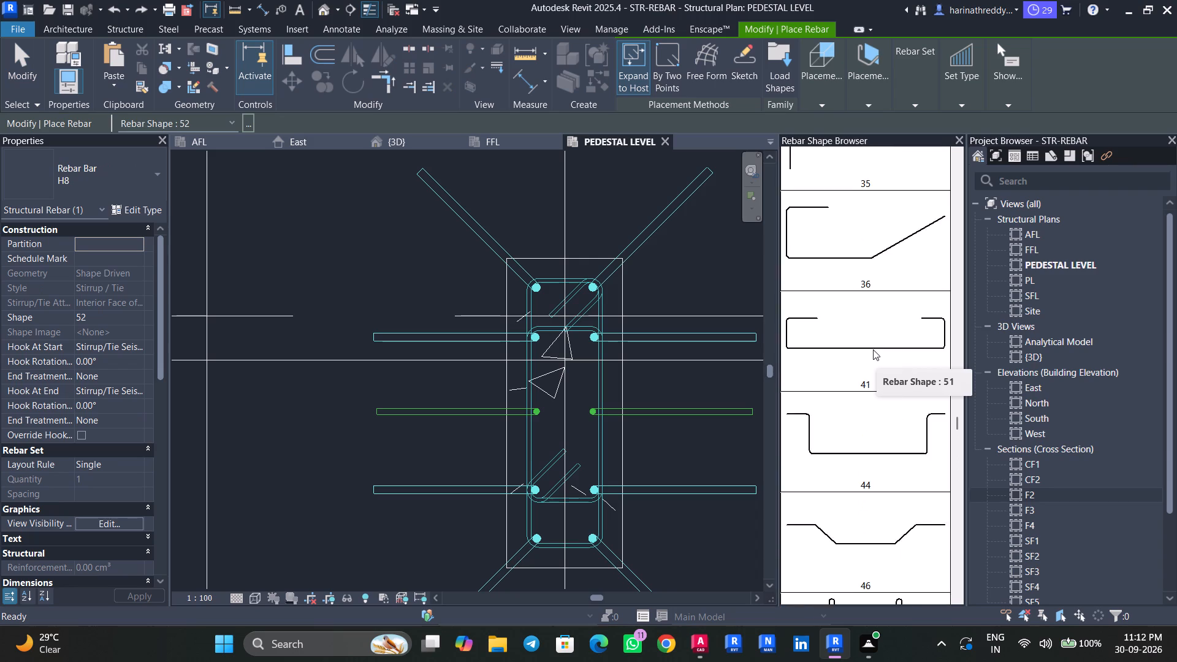
pyautogui.scroll(4, 873, 349)
pyautogui.scroll(-3, 873, 349)
pyautogui.scroll(20, 873, 349)
pyautogui.scroll(1, 873, 349)
pyautogui.scroll(-1, 873, 349)
pyautogui.scroll(1, 873, 349)
pyautogui.scroll(-6, 873, 349)
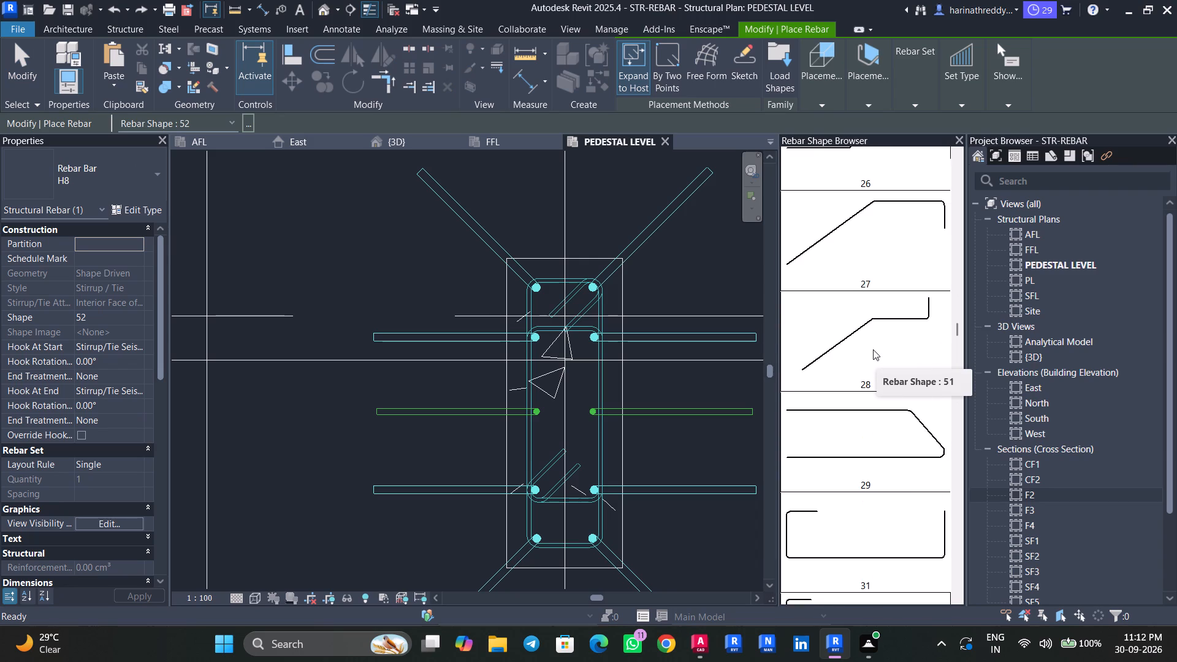
pyautogui.scroll(-2, 873, 349)
pyautogui.scroll(20, 873, 349)
pyautogui.scroll(2, 873, 349)
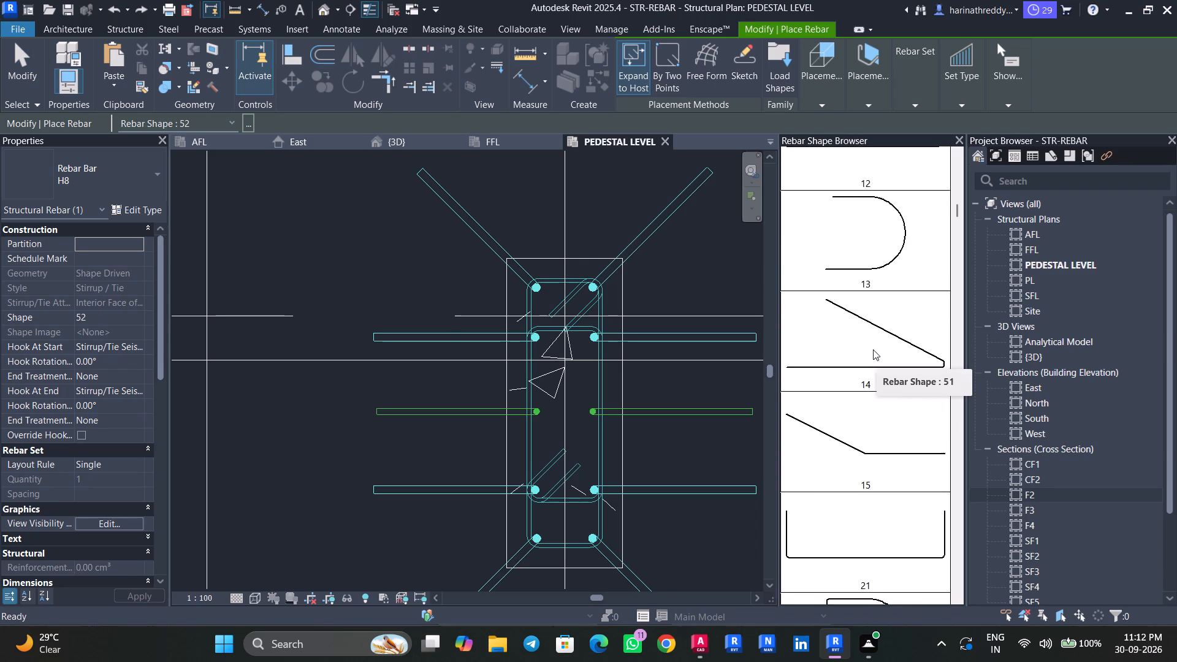
pyautogui.scroll(9, 873, 349)
pyautogui.scroll(-11, 873, 349)
pyautogui.scroll(1, 873, 349)
pyautogui.scroll(-5, 873, 349)
pyautogui.scroll(2, 874, 352)
pyautogui.scroll(-7, 874, 352)
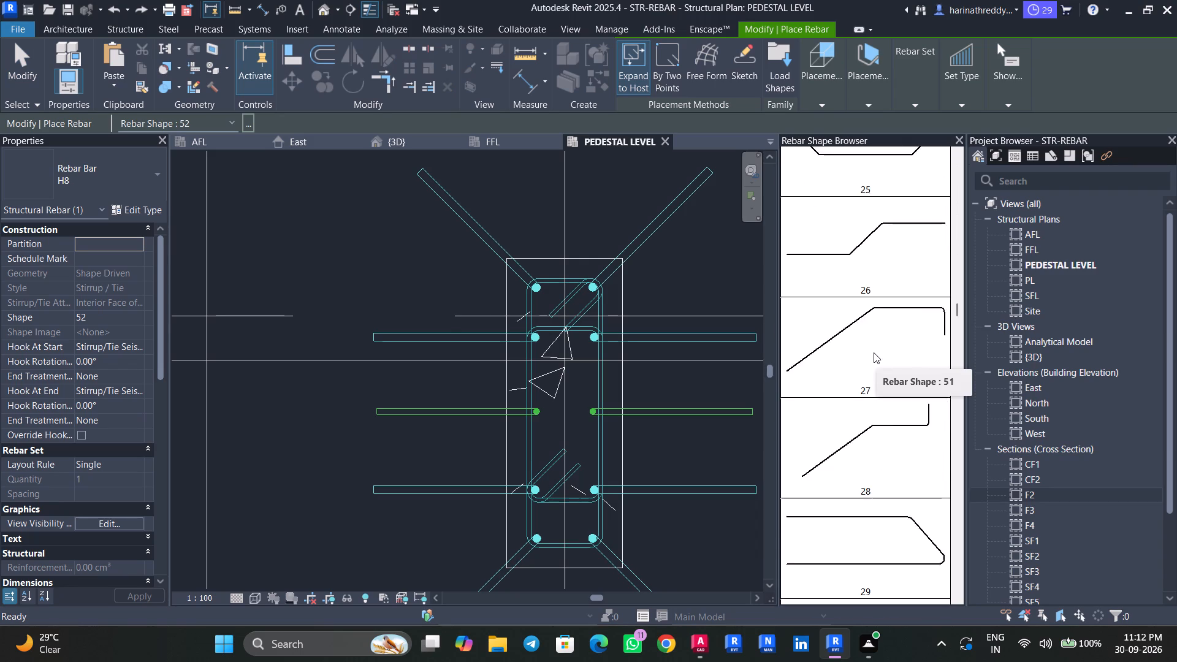
pyautogui.scroll(-20, 874, 352)
pyautogui.scroll(-7, 874, 352)
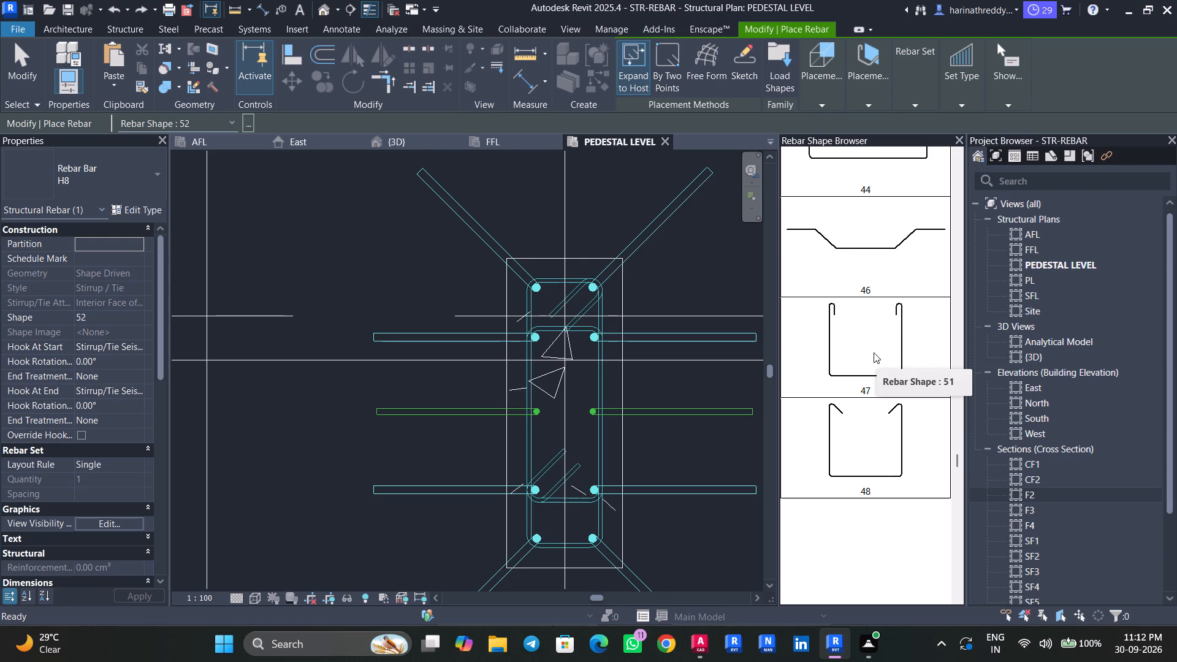
pyautogui.scroll(-19, 874, 352)
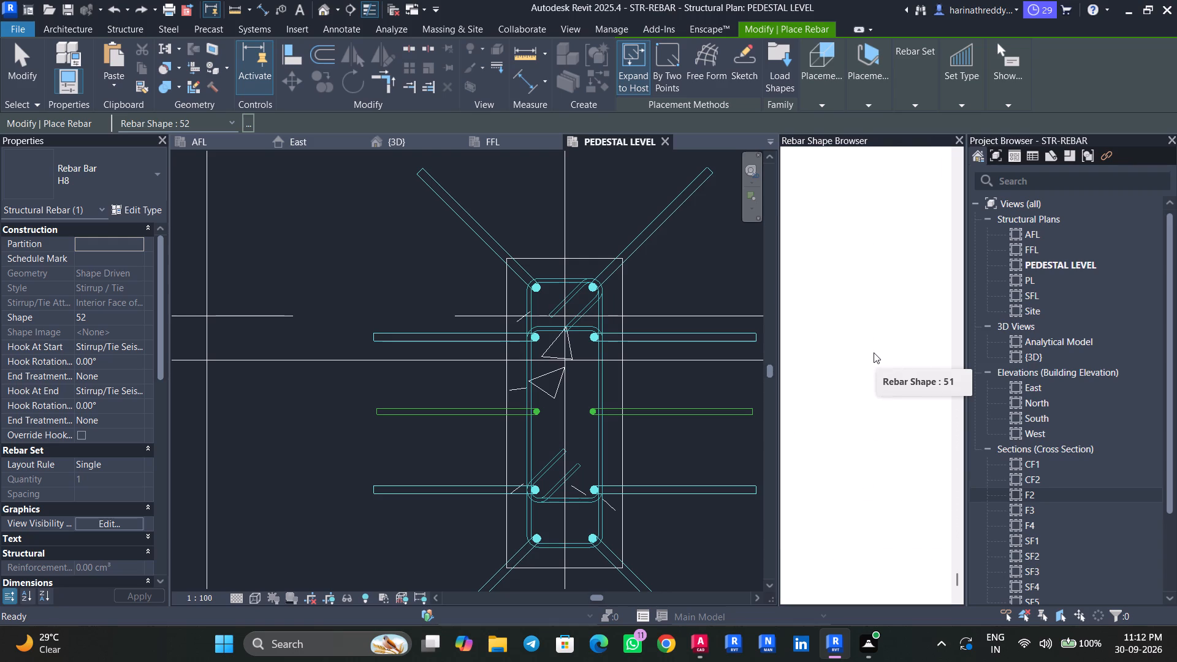
pyautogui.scroll(15, 874, 352)
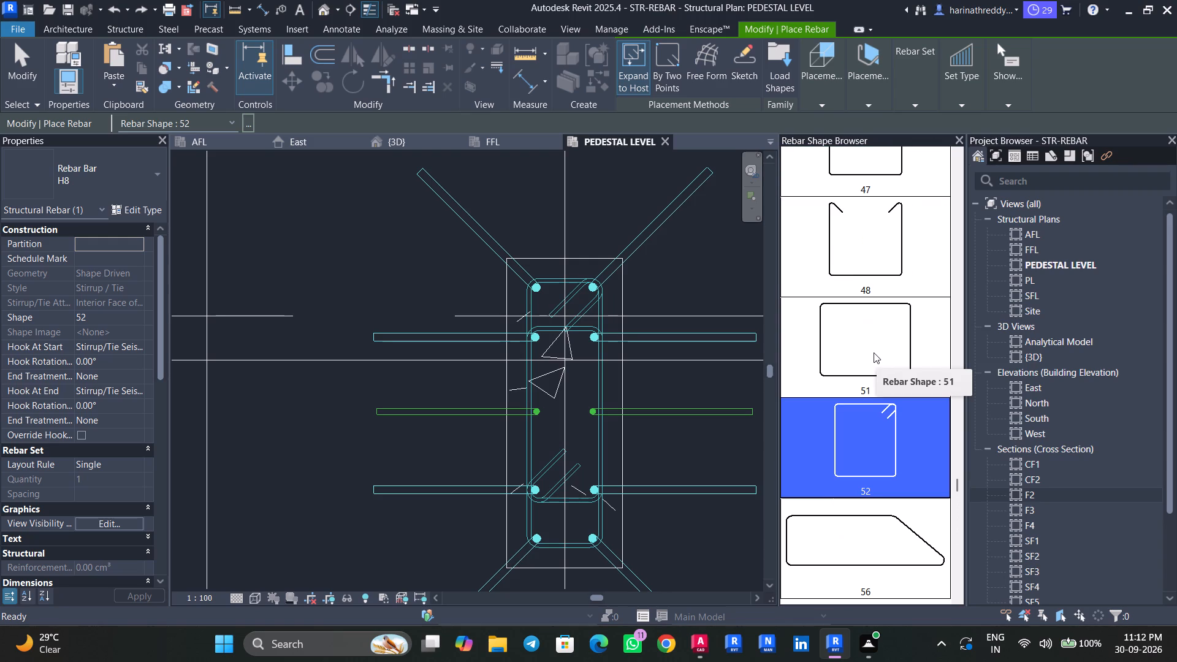
pyautogui.click(867, 417)
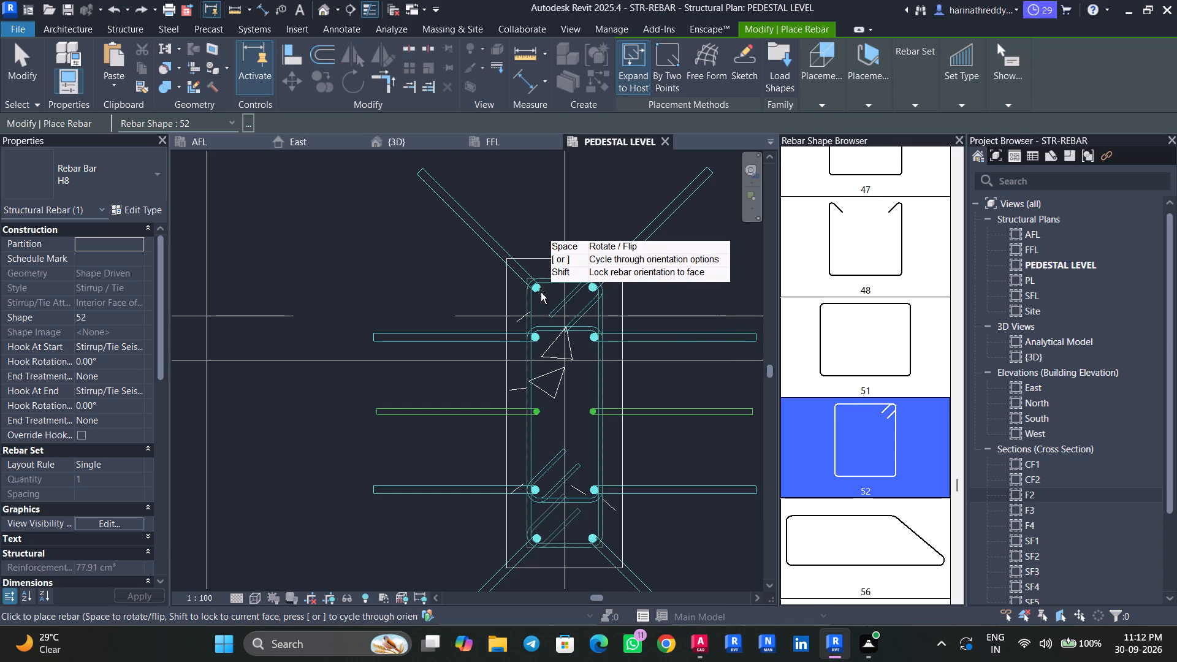
pyautogui.click(541, 341)
pyautogui.press('Escape')
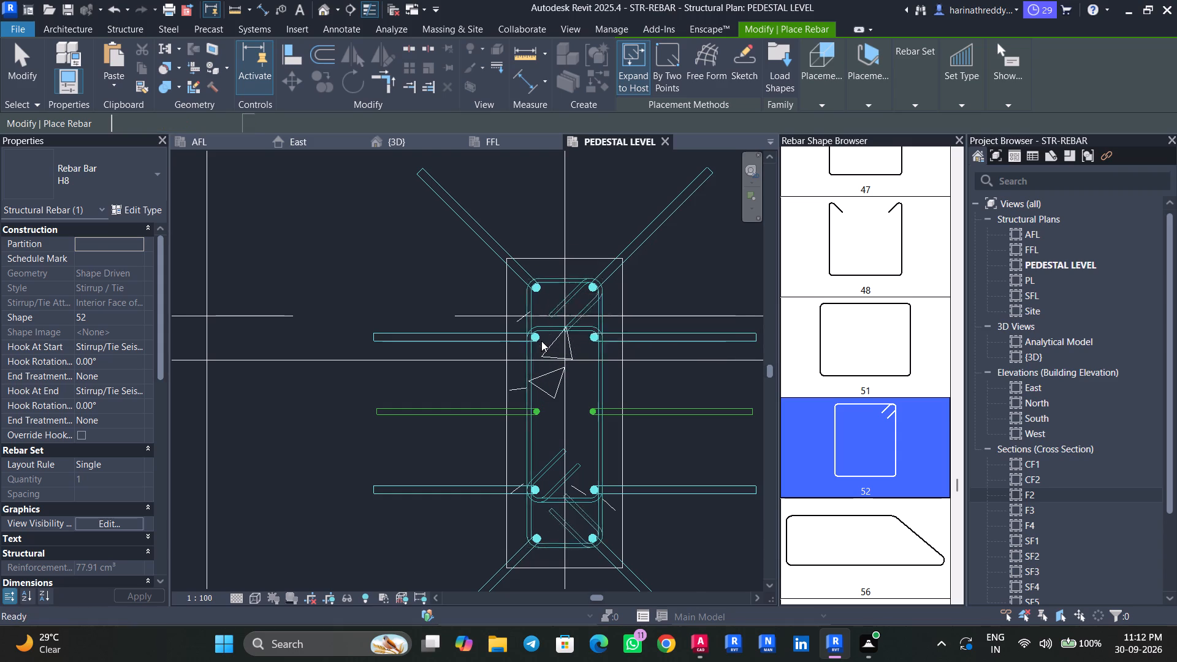
pyautogui.press('Escape')
pyautogui.press('Escape')
# Raise the new H8 stirrup's bottom edge to just below the two middle H12 bars.
pyautogui.moveTo(551, 389); pyautogui.dragTo(532, 297, button='middle')
pyautogui.click(539, 432)
pyautogui.scroll(5, 543, 439)
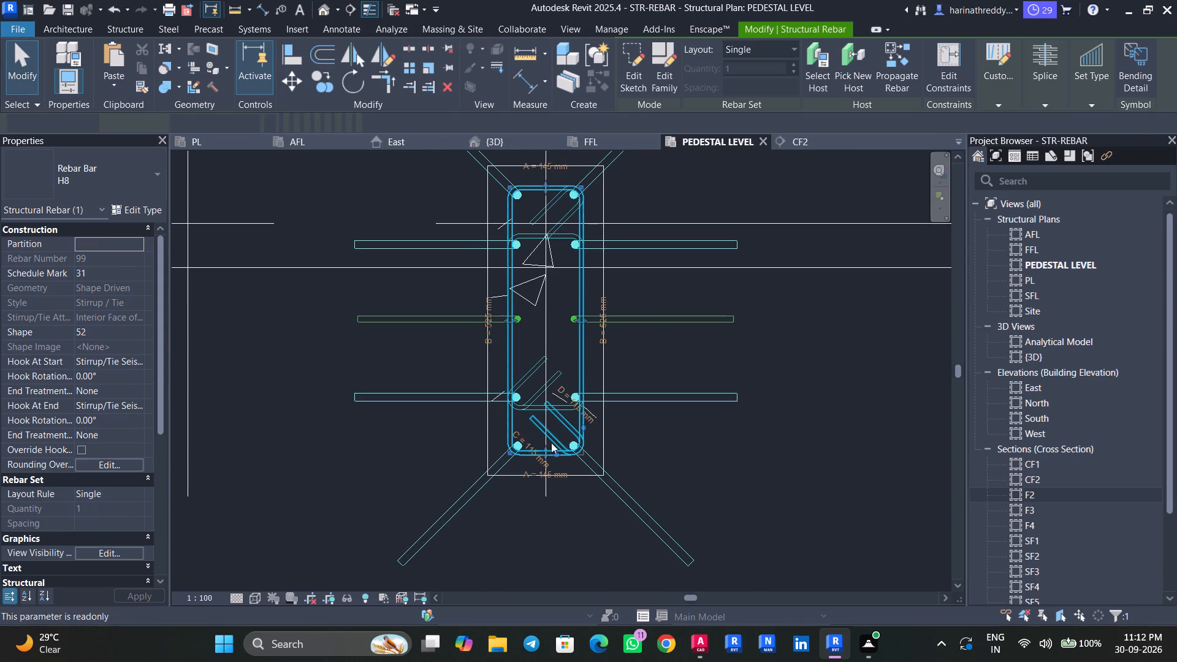
pyautogui.press('Escape')
pyautogui.click(581, 404)
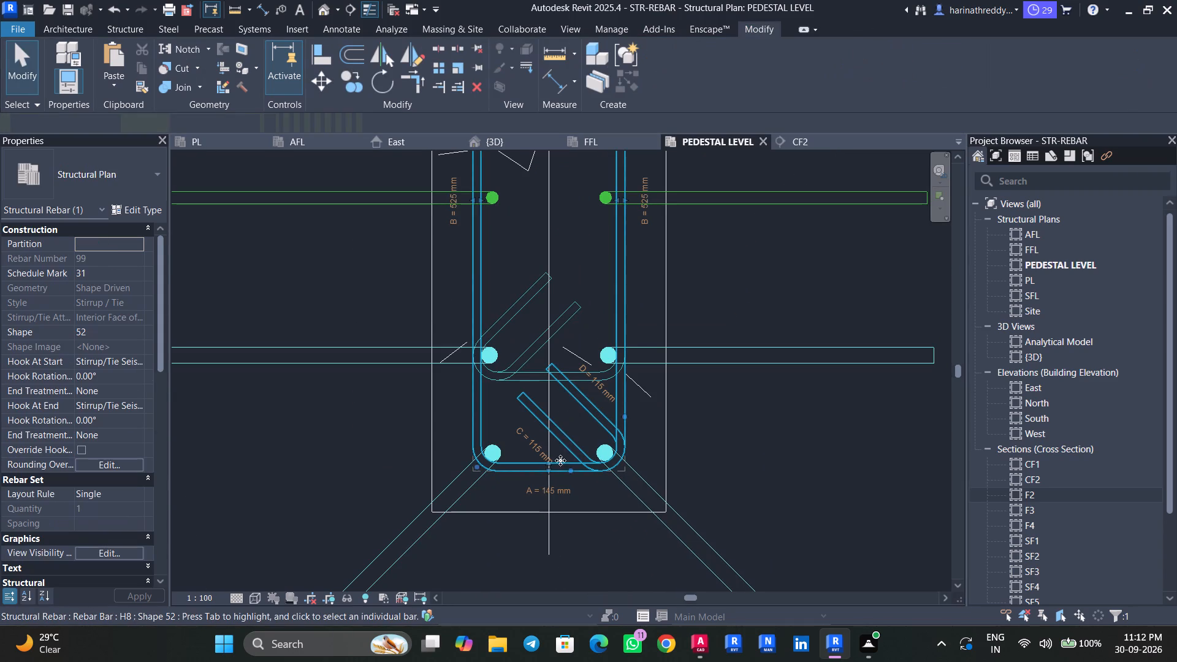
pyautogui.scroll(4, 552, 464)
pyautogui.scroll(-4, 543, 464)
pyautogui.moveTo(543, 463); pyautogui.dragTo(528, 295)
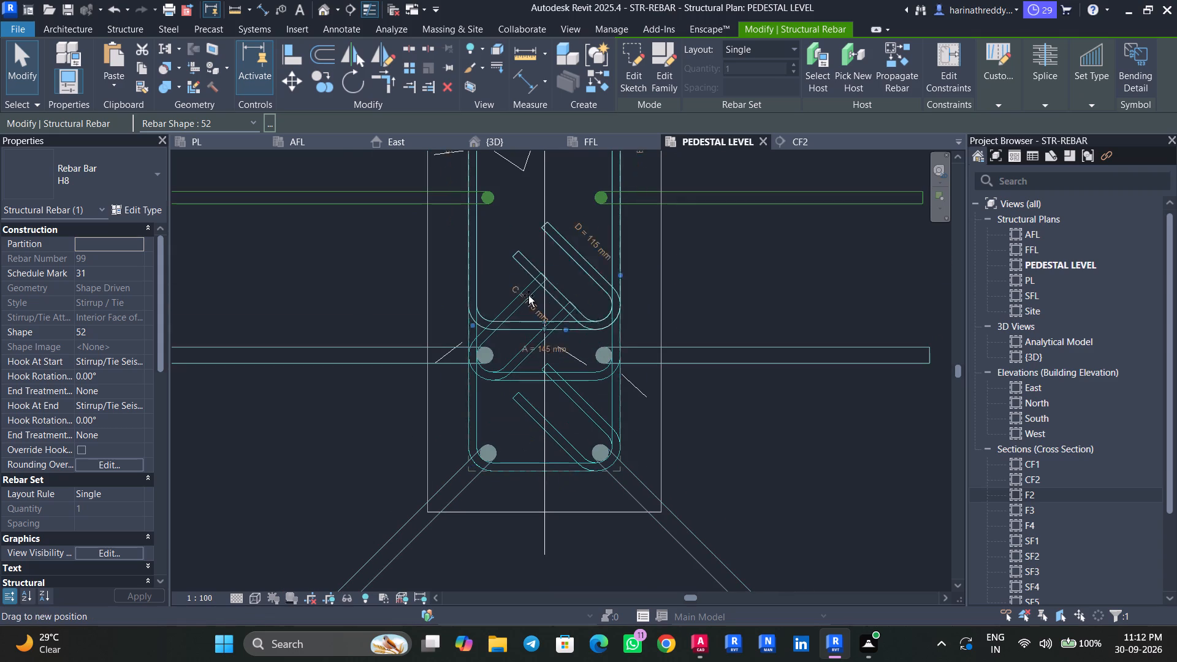
pyautogui.moveTo(528, 295); pyautogui.dragTo(529, 227)
pyautogui.moveTo(526, 245); pyautogui.dragTo(538, 430, button='middle')
pyautogui.scroll(-3, 495, 333)
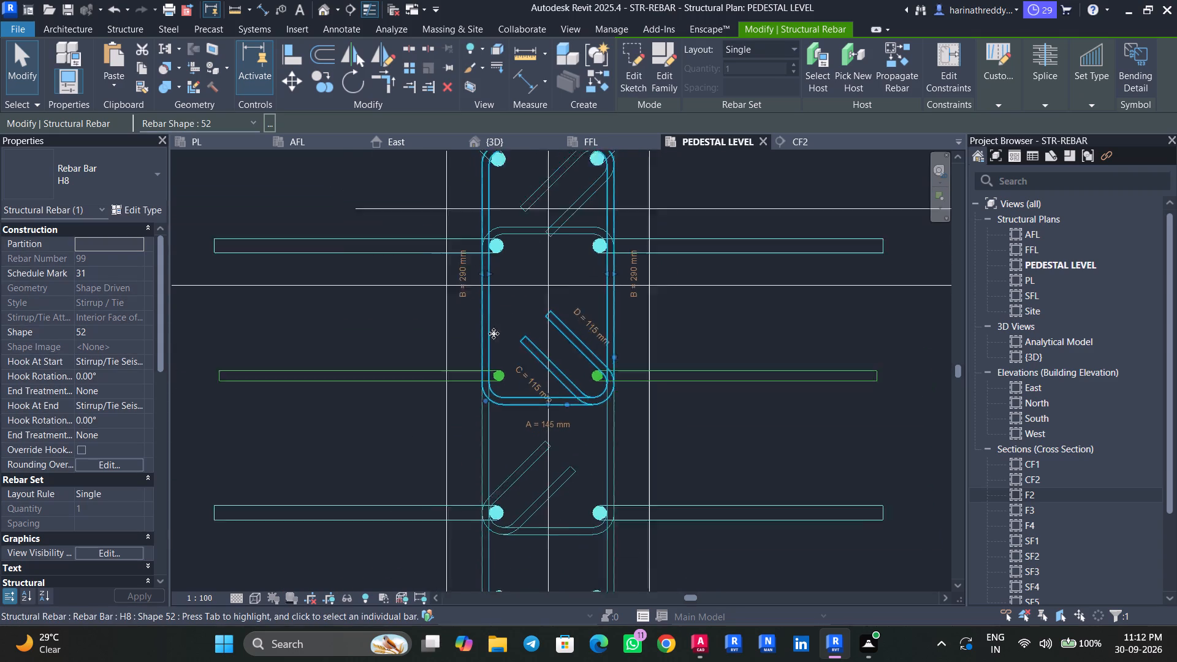
# Lower the new stirrup's top edge to just above the H12 bars, making side B about 50 mm.
pyautogui.moveTo(533, 195); pyautogui.dragTo(533, 257)
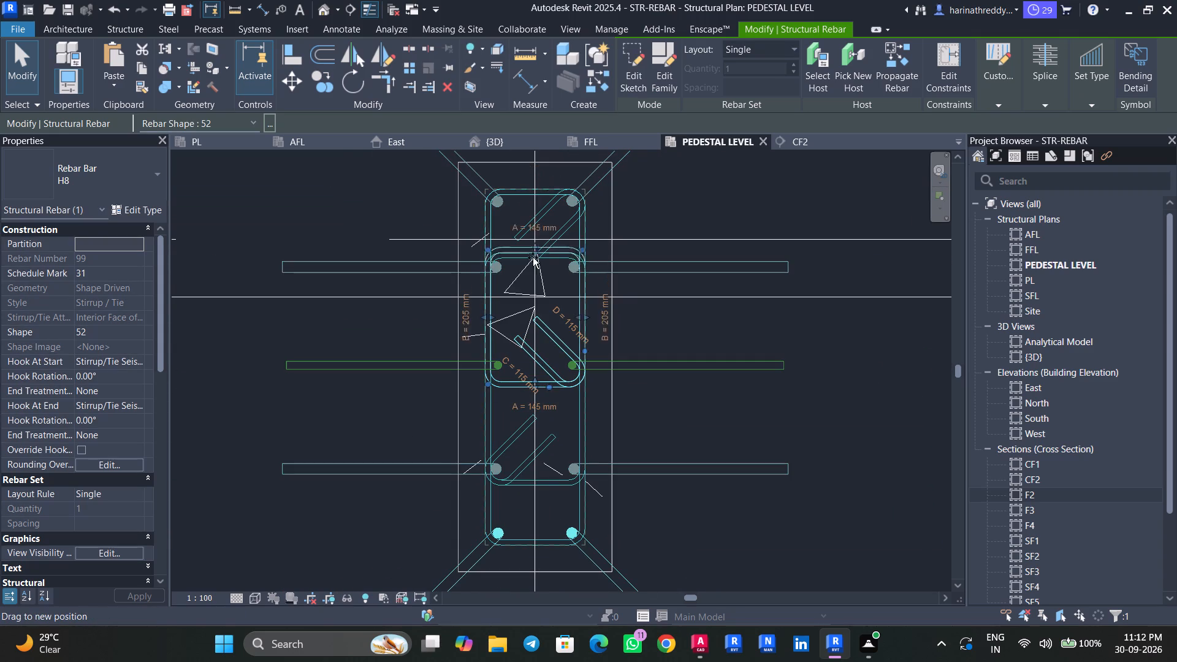
pyautogui.moveTo(533, 257); pyautogui.dragTo(534, 349)
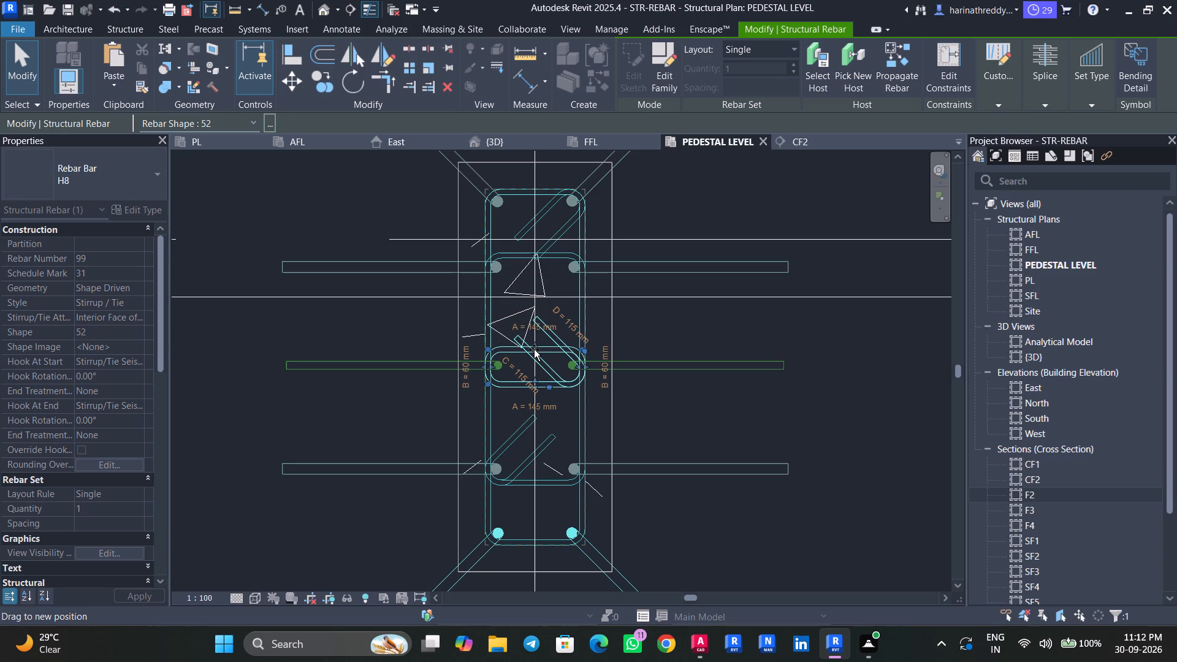
pyautogui.moveTo(534, 349); pyautogui.dragTo(535, 356)
pyautogui.press('Escape')
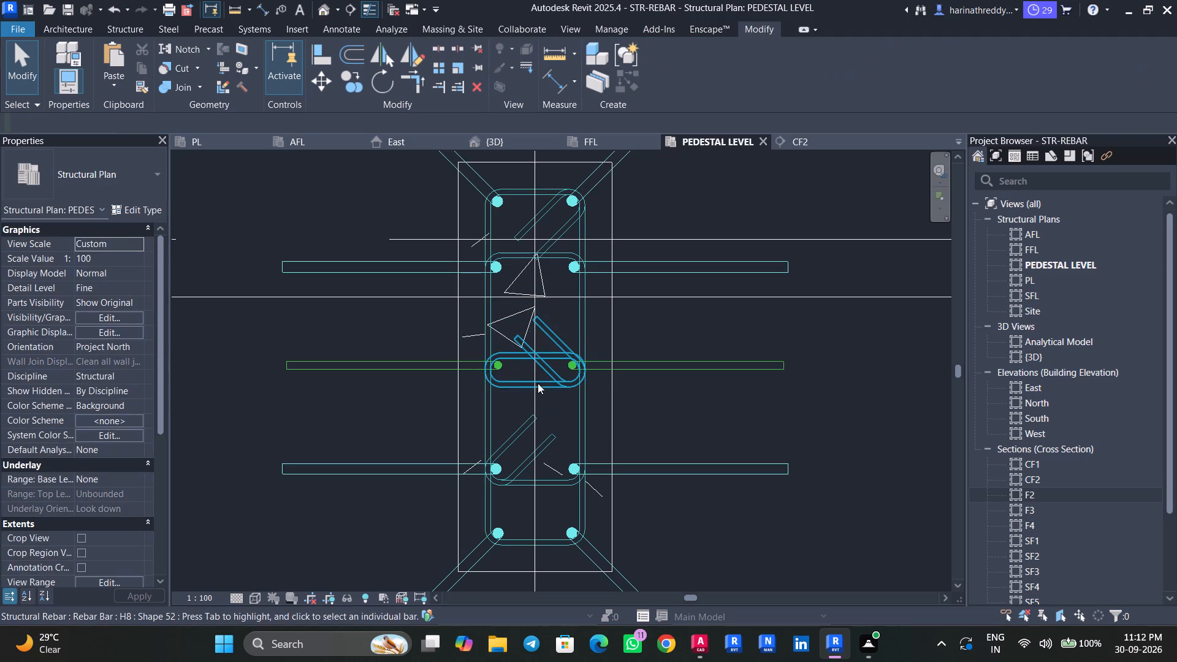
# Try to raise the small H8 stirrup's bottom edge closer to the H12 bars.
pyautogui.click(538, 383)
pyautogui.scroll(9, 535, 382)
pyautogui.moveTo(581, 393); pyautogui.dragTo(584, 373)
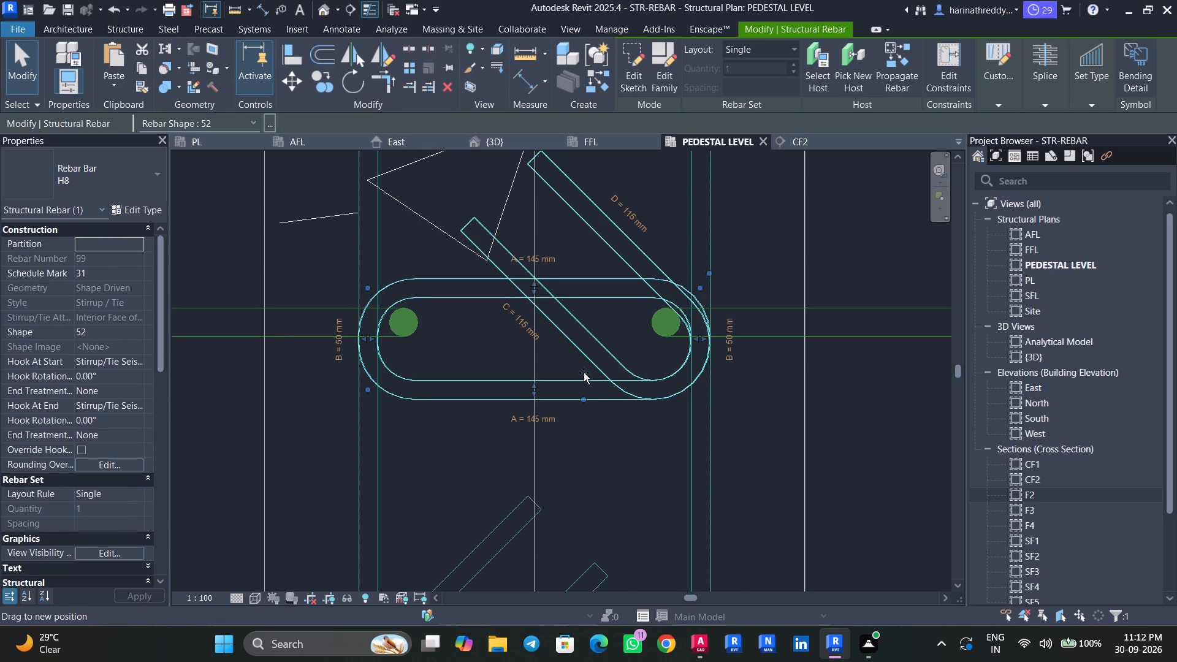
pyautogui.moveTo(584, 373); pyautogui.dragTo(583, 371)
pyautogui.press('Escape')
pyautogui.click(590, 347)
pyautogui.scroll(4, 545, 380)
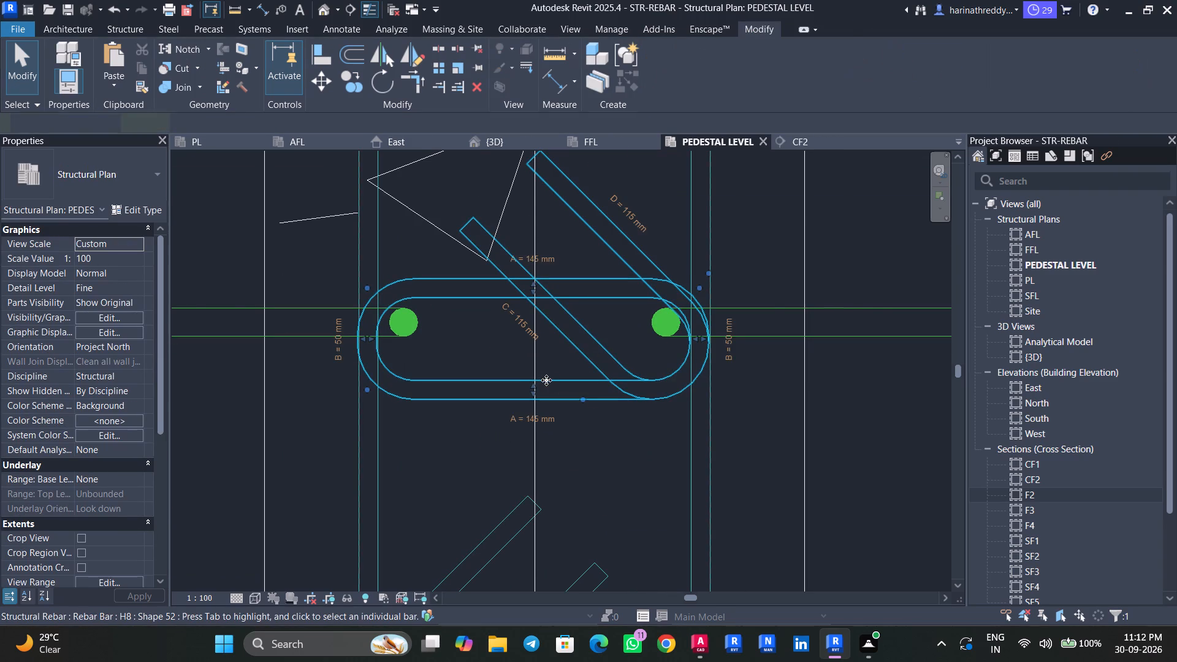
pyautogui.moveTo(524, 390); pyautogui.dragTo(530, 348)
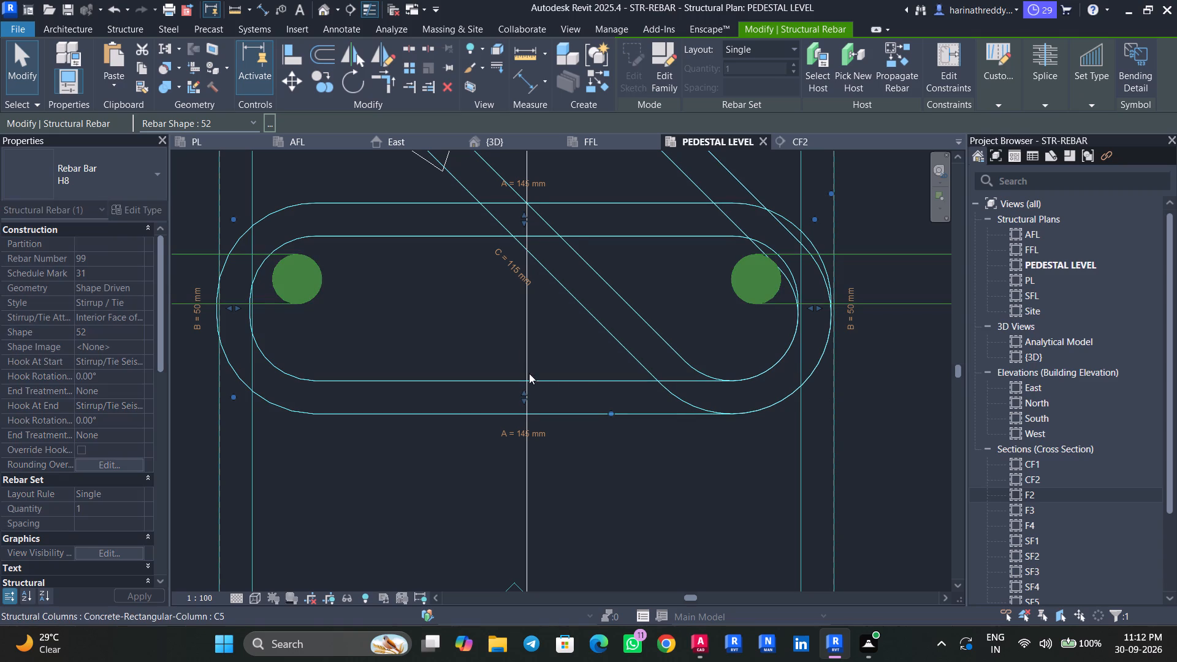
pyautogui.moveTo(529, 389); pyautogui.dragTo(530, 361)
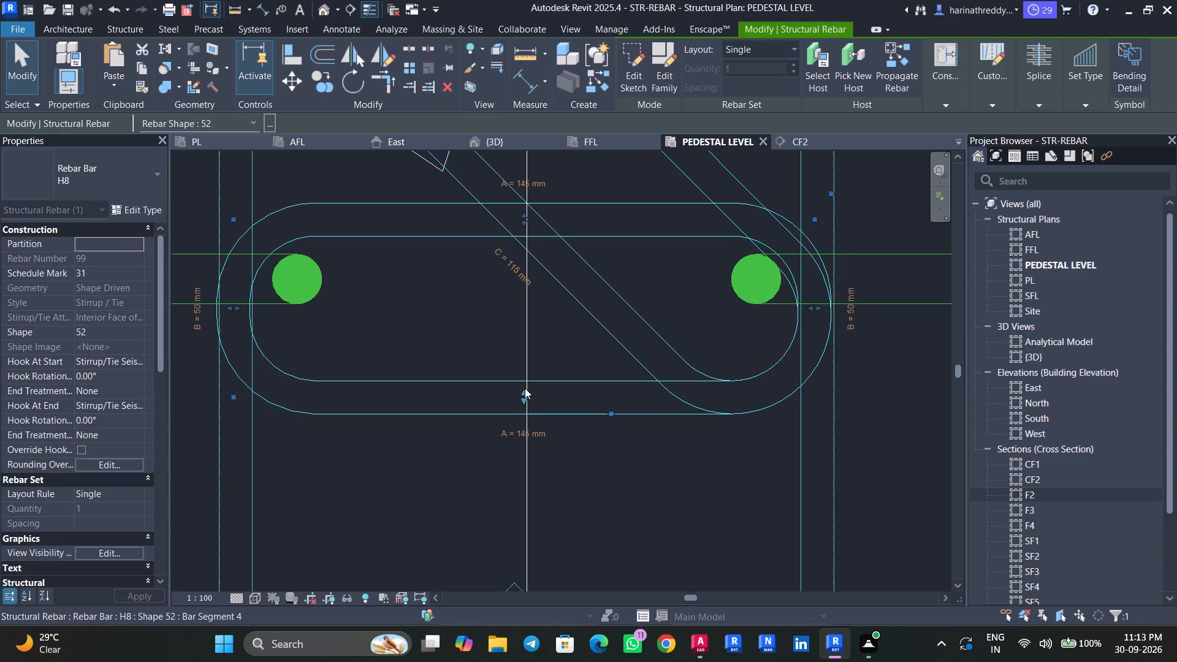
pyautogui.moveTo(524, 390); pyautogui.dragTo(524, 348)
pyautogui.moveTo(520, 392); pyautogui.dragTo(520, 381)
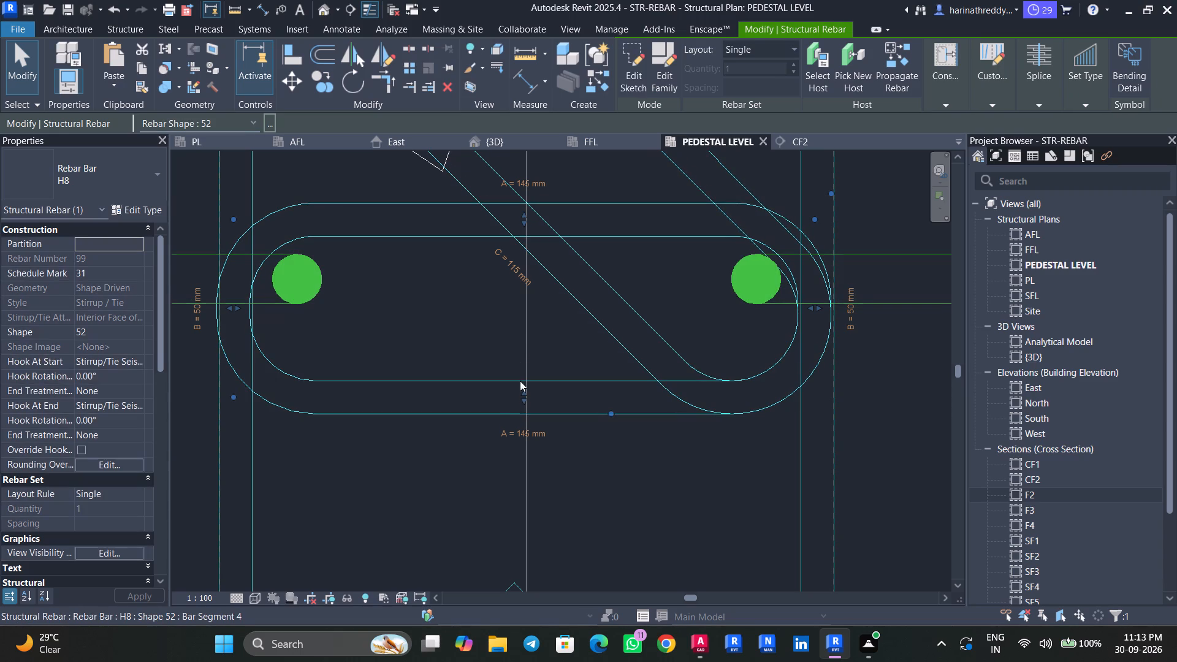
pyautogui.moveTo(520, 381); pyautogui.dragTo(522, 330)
# Nudge the small H8 stirrup up until it is centred on the two H12 bars.
pyautogui.press('Up')
pyautogui.press('Up')
pyautogui.press('Up')
pyautogui.press('Up')
pyautogui.press('Up')
pyautogui.press('Up')
pyautogui.press('Up')
pyautogui.press('Up')
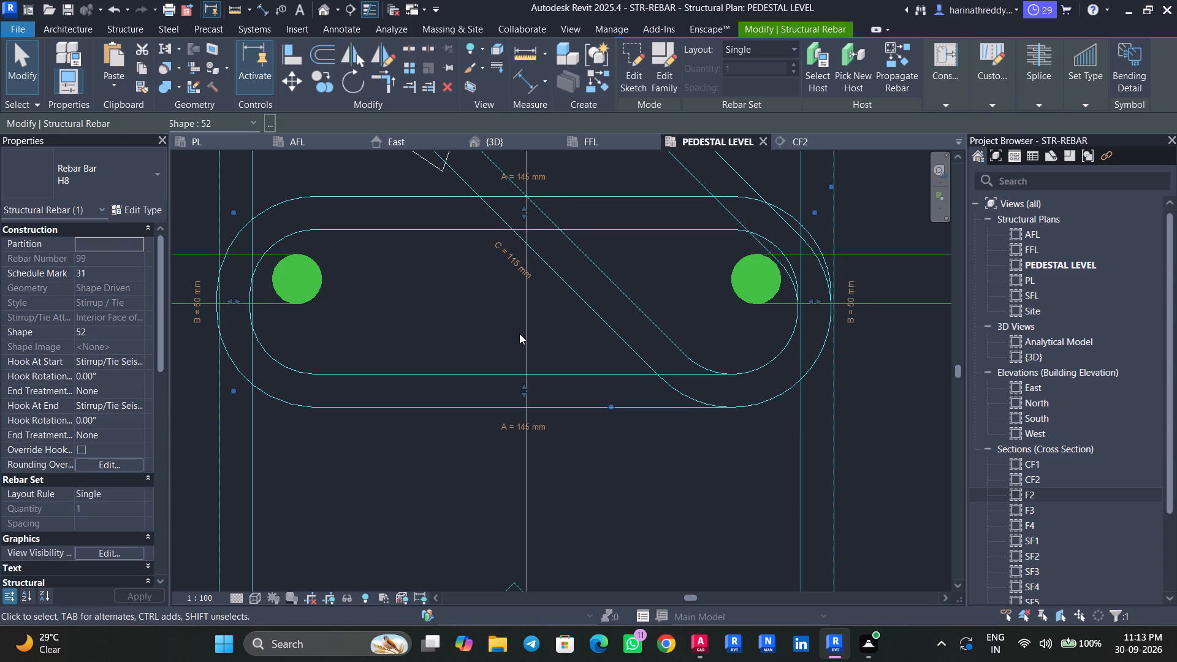
pyautogui.press('Up')
pyautogui.press('Escape')
# Move the two middle H12 bars outward until they touch the inner end faces of the small H8 stirrup.
pyautogui.click(757, 293)
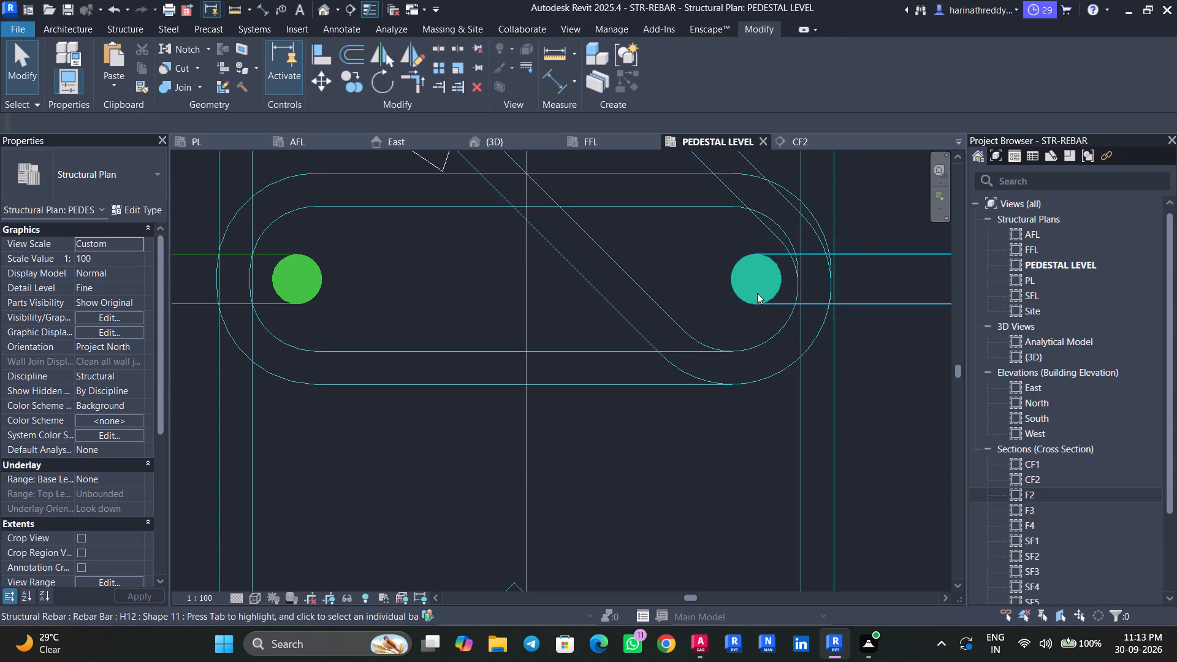
pyautogui.scroll(5, 763, 289)
pyautogui.moveTo(753, 268); pyautogui.dragTo(791, 267)
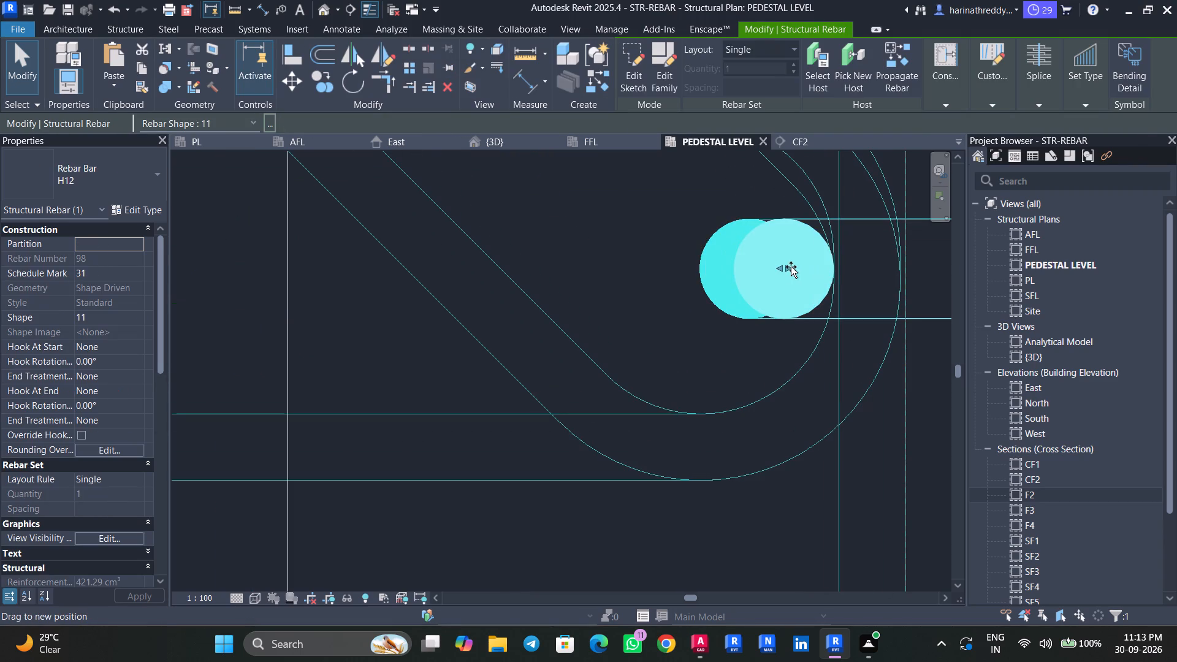
pyautogui.moveTo(791, 267); pyautogui.dragTo(792, 267)
pyautogui.scroll(-5, 664, 292)
pyautogui.moveTo(639, 290); pyautogui.dragTo(743, 311, button='middle')
pyautogui.press('Escape')
pyautogui.press('Escape')
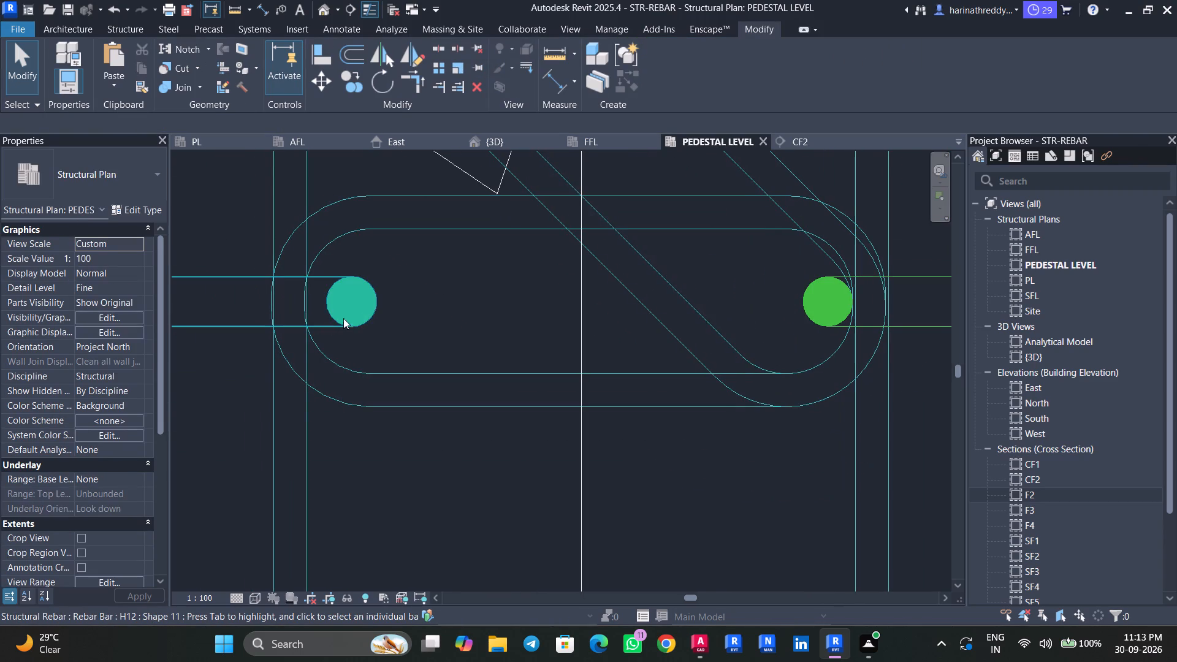
pyautogui.click(348, 313)
pyautogui.moveTo(346, 303); pyautogui.dragTo(326, 303)
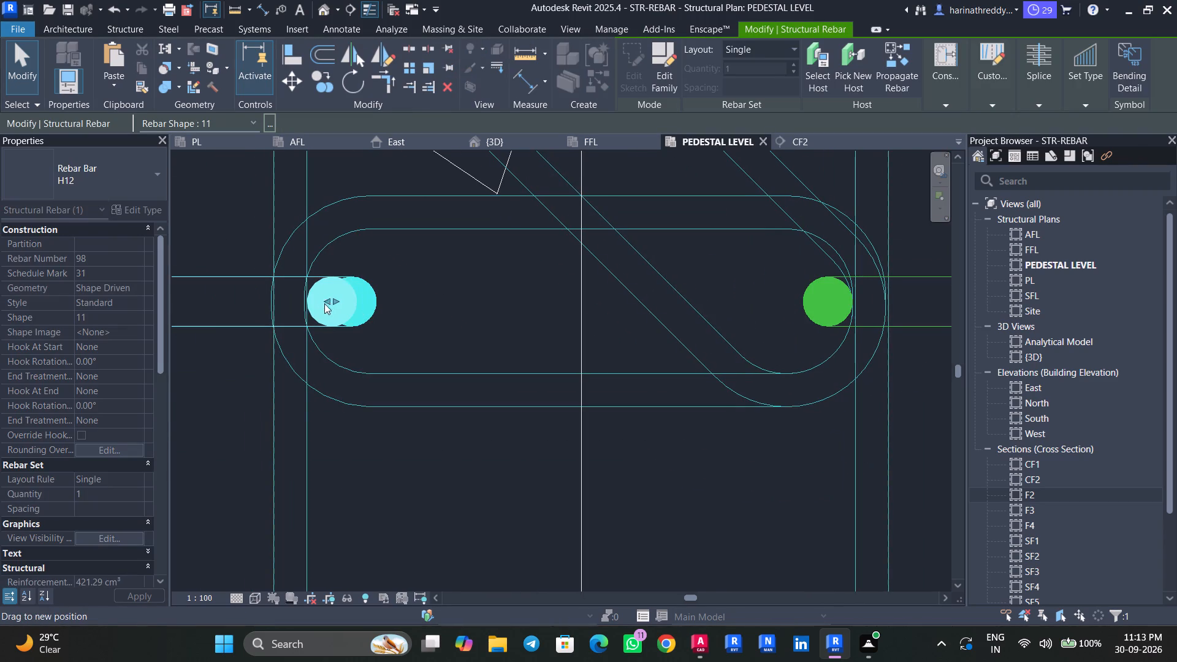
pyautogui.press('Escape')
pyautogui.press('Escape')
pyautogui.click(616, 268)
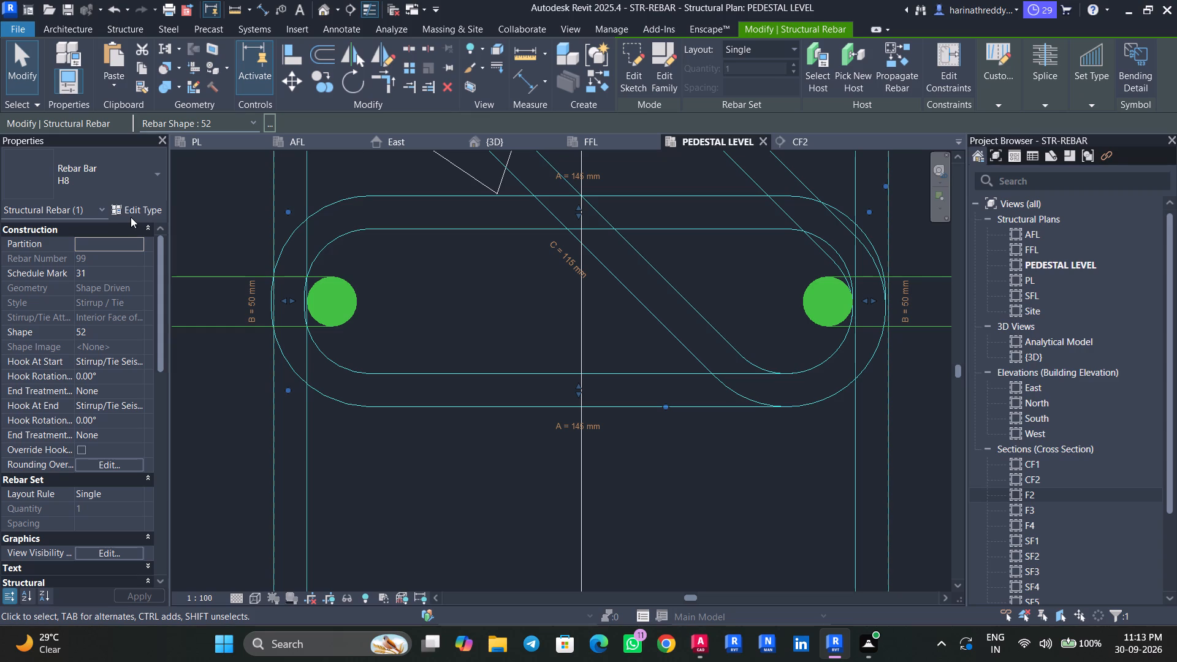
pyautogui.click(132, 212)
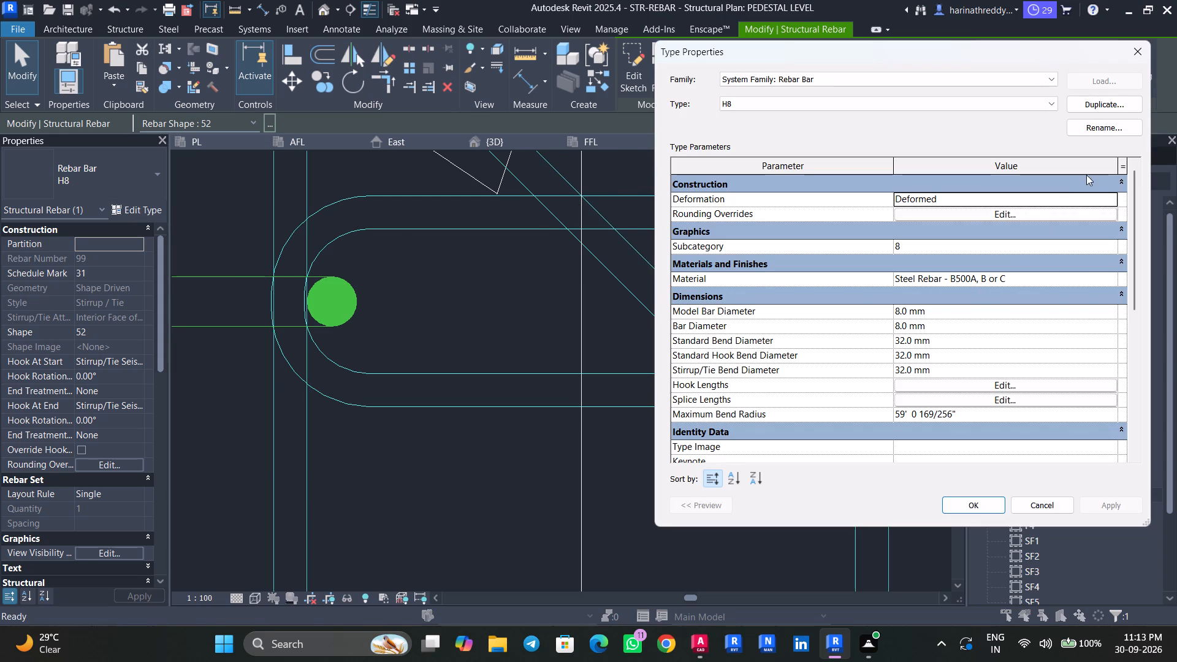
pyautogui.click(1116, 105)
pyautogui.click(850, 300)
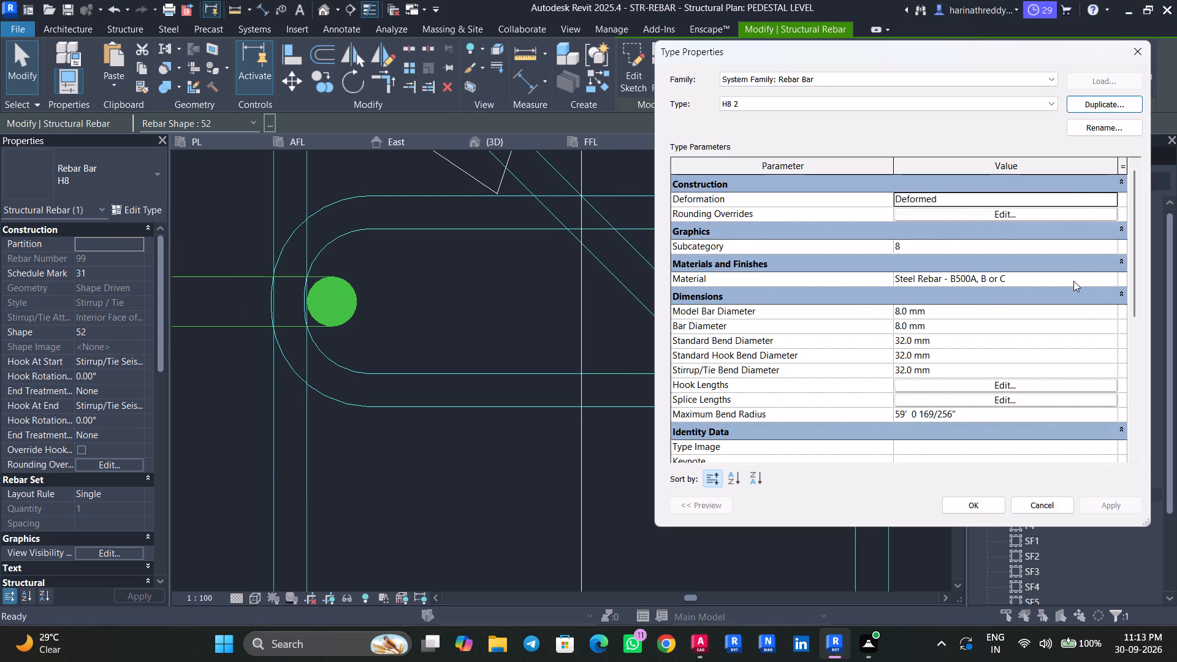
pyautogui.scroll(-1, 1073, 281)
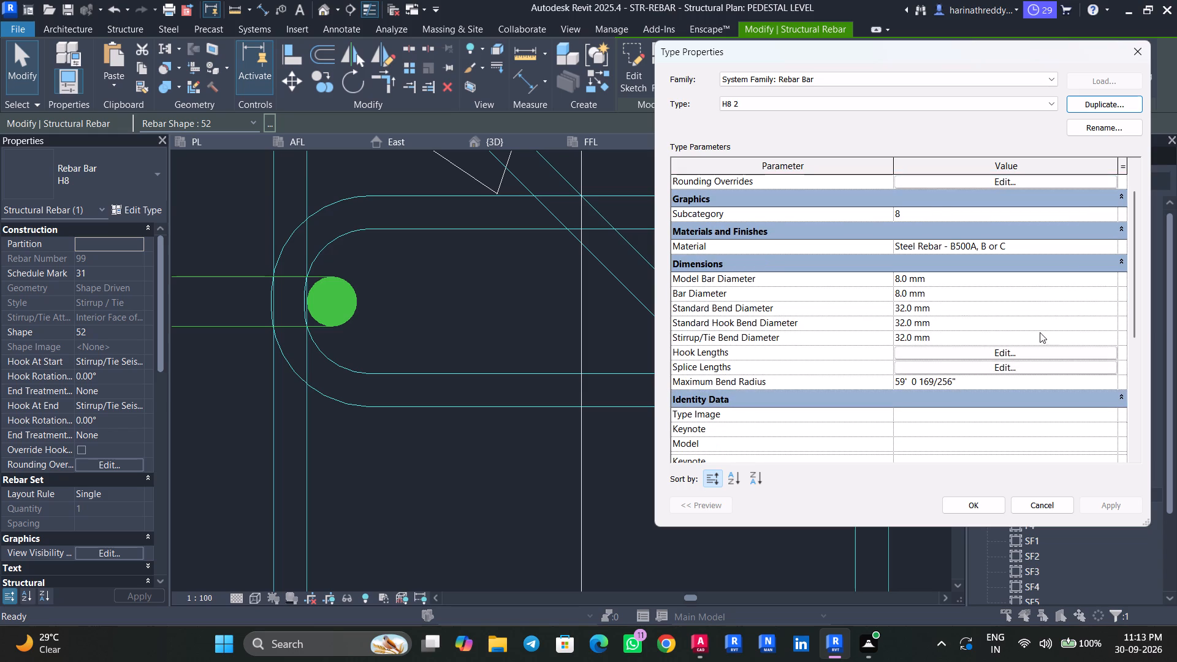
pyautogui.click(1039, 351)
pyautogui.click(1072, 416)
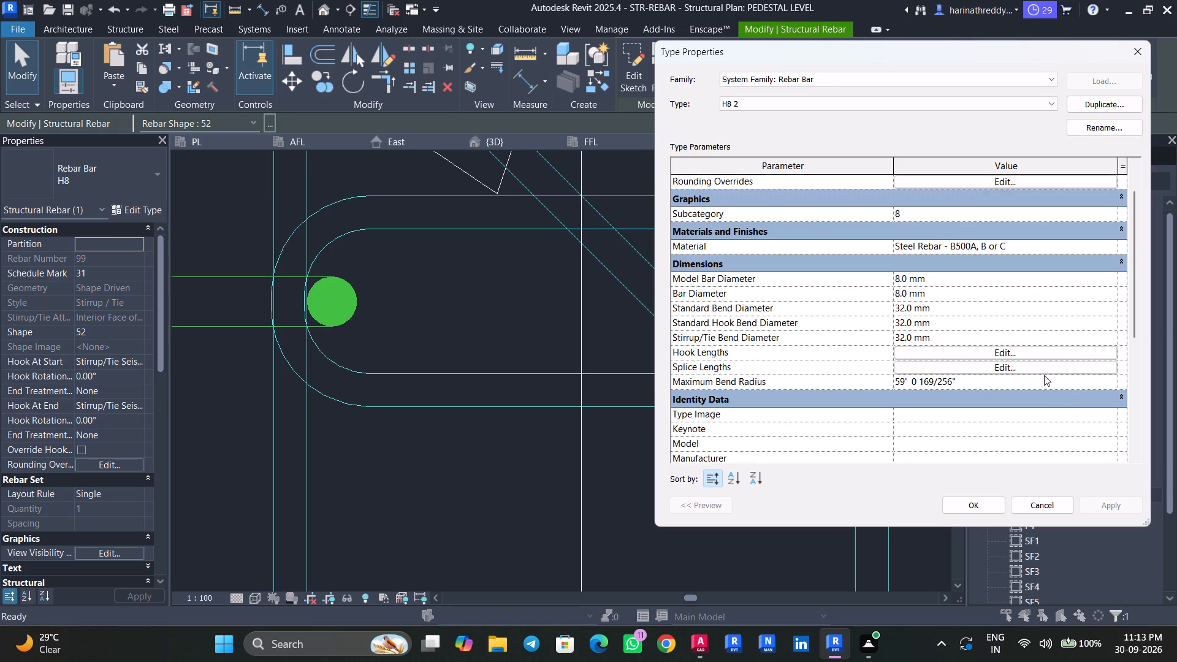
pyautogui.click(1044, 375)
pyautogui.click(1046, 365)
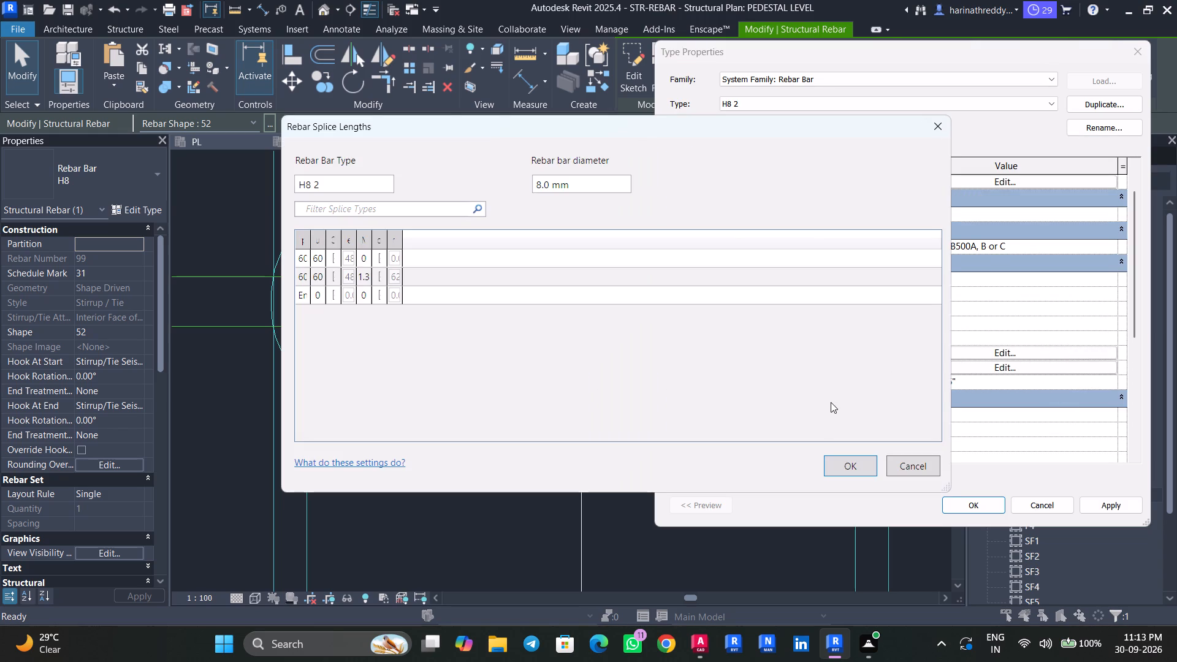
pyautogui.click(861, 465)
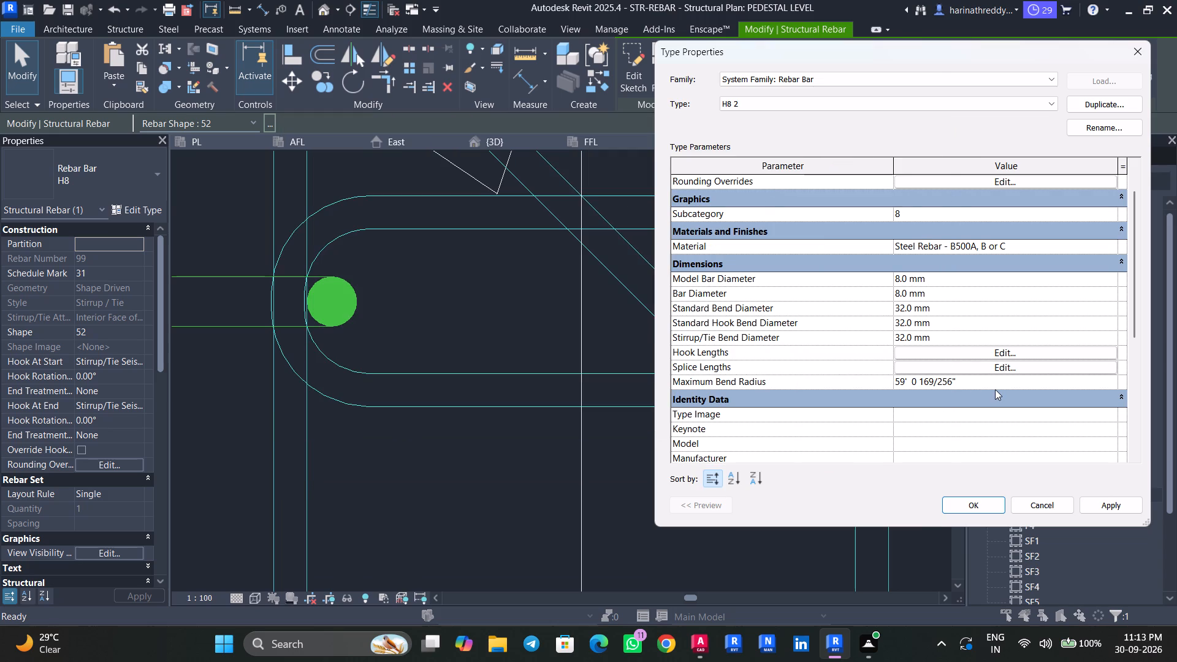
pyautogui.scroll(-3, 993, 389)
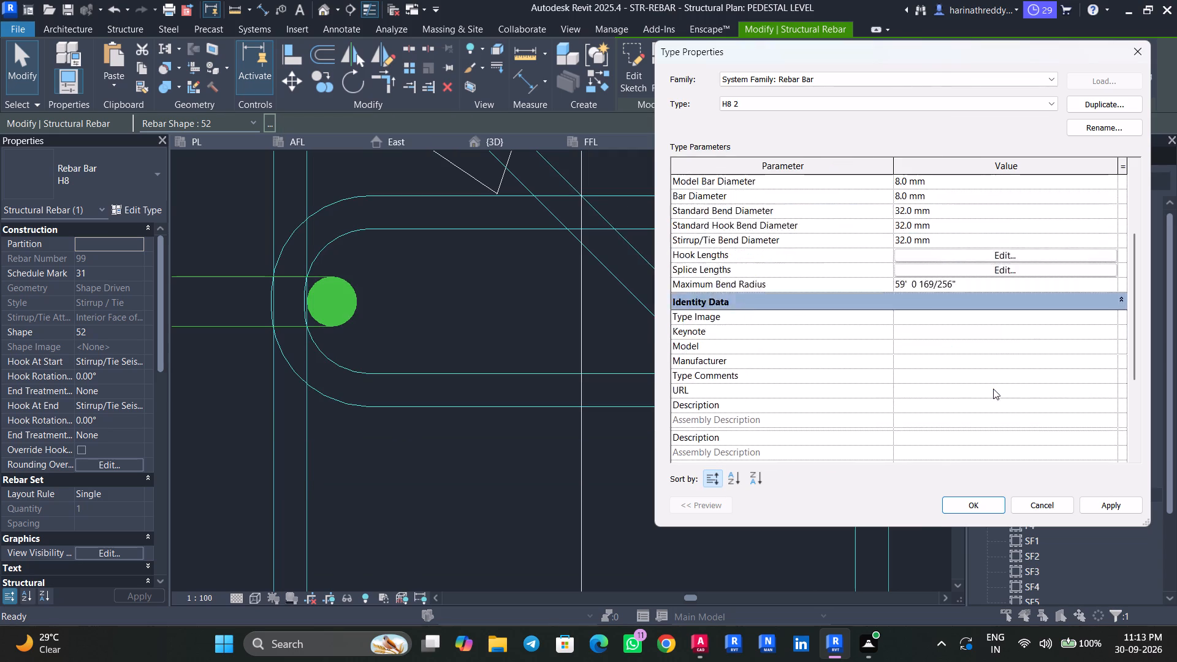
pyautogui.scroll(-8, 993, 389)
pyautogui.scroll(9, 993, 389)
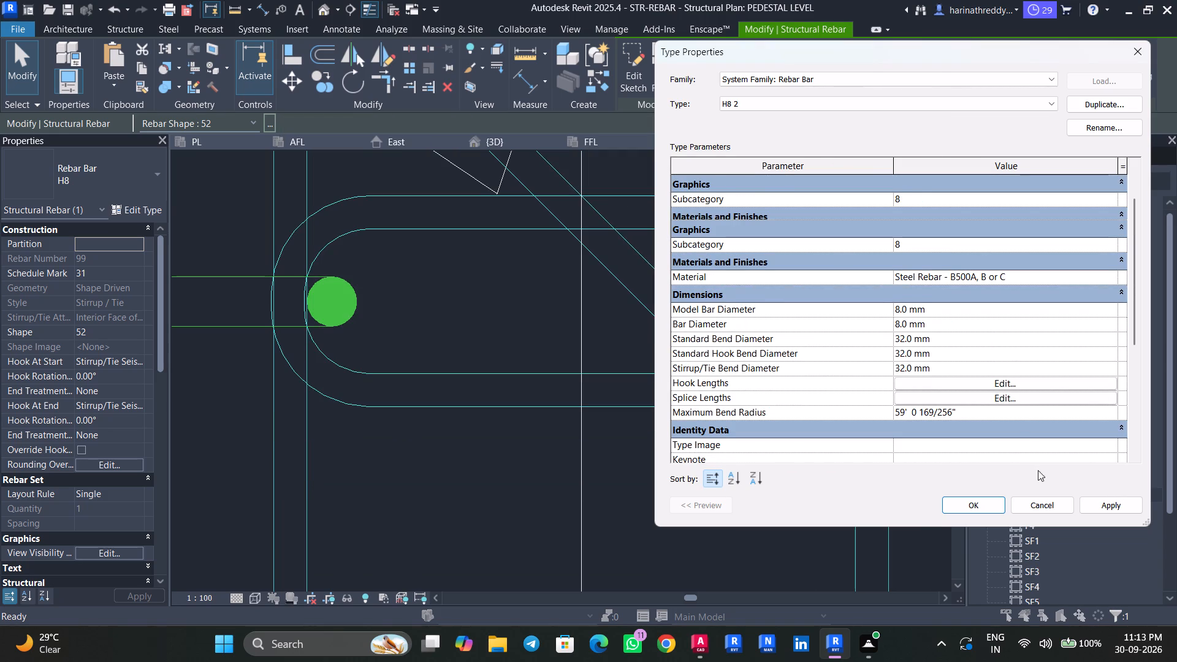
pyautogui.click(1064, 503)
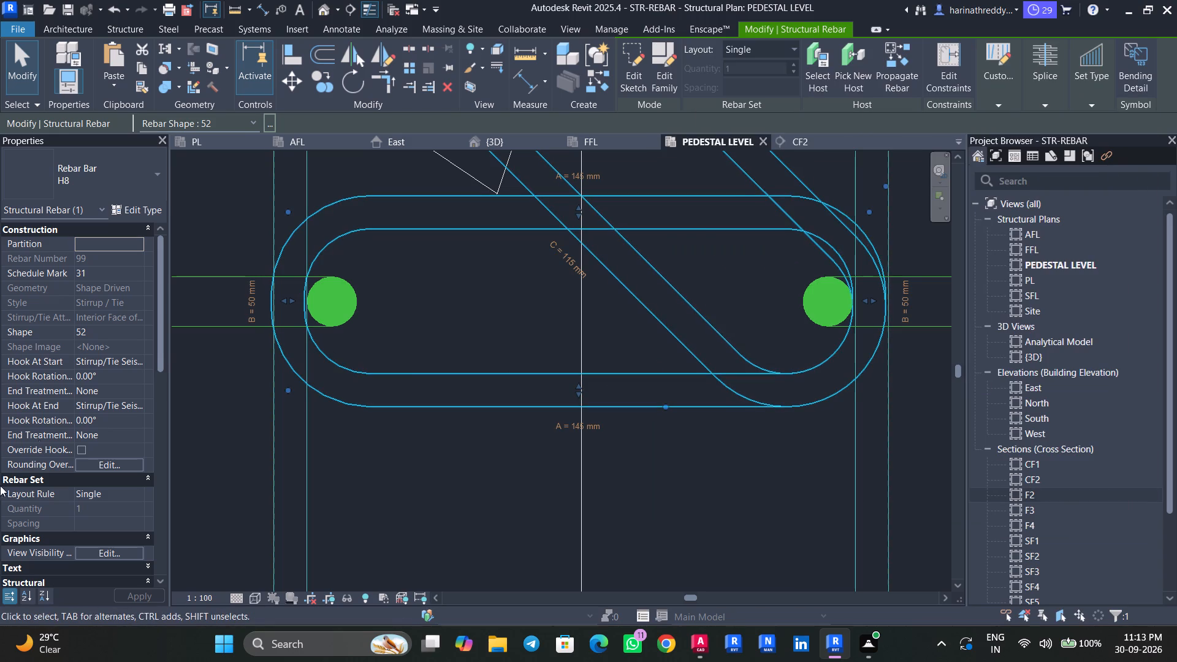
# Set the small H8 stirrup's layout rule to Maximum Spacing with a spacing of 8".
pyautogui.click(134, 499)
pyautogui.click(116, 533)
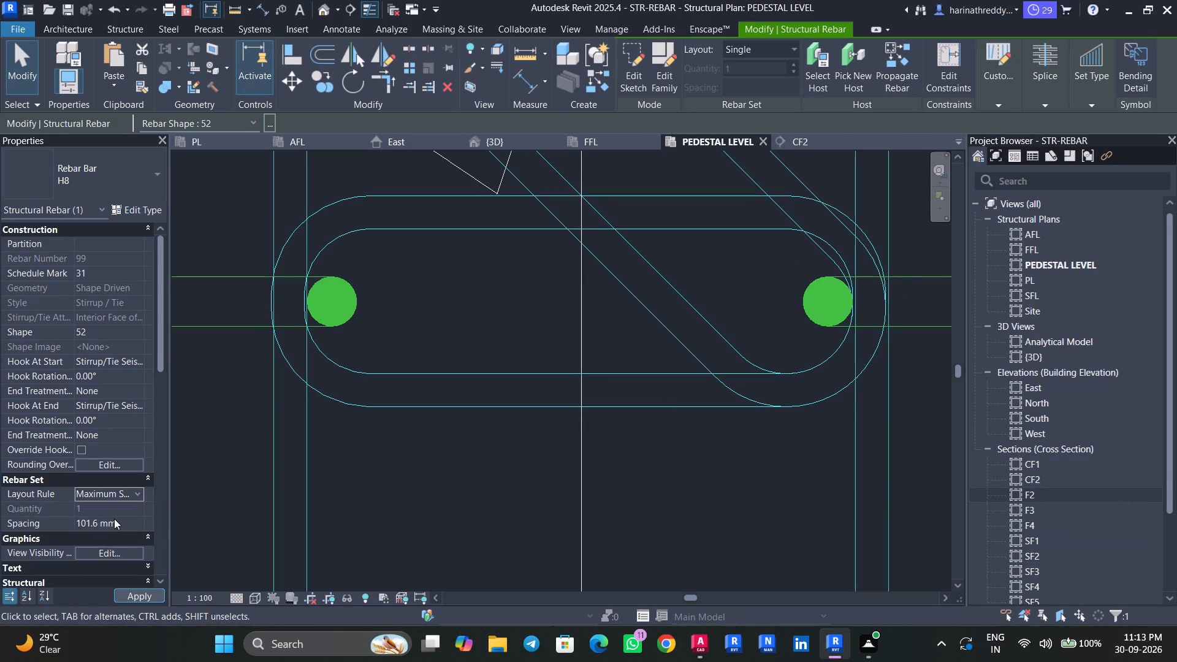
pyautogui.click(120, 520)
pyautogui.moveTo(127, 522); pyautogui.dragTo(68, 519)
pyautogui.press('8')
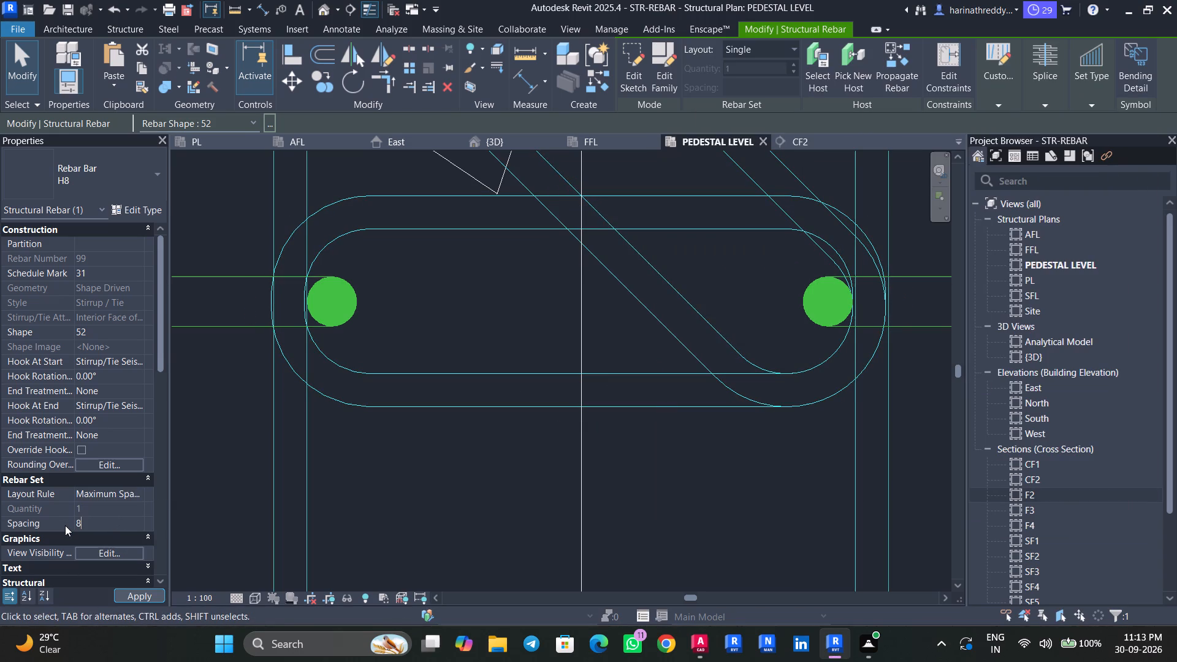
pyautogui.hotkey('shift', '"')
pyautogui.press('Return')
pyautogui.scroll(-9, 397, 443)
pyautogui.scroll(1, 400, 435)
pyautogui.scroll(-1, 400, 435)
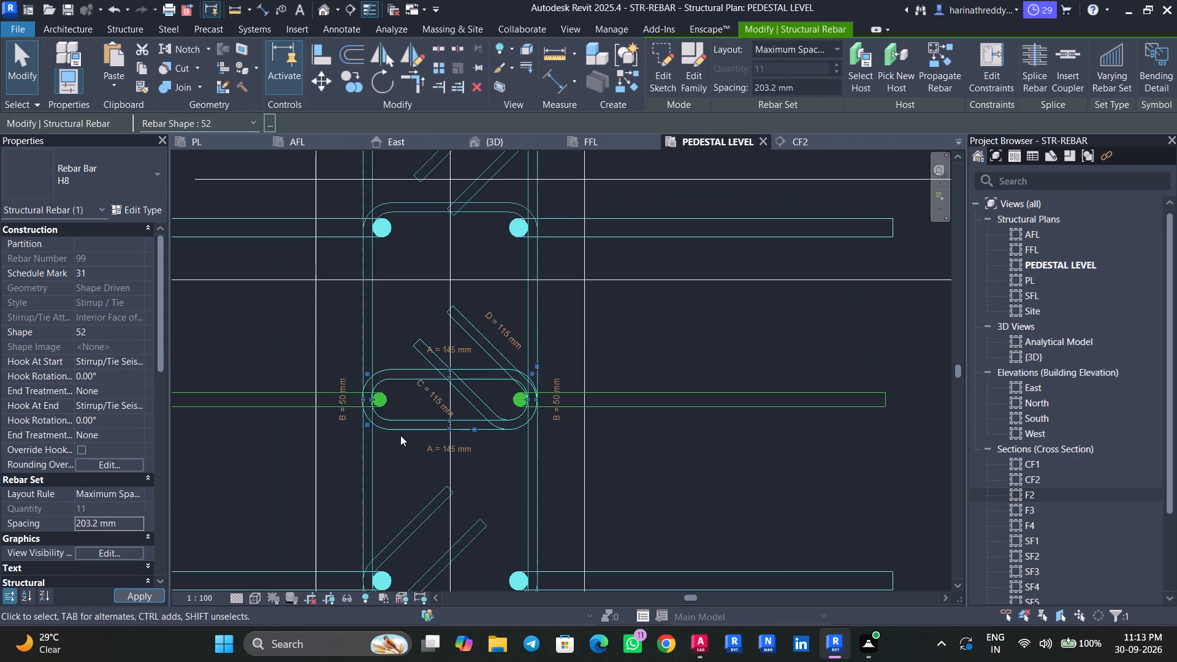
pyautogui.press('Escape')
pyautogui.press('Escape')
# Select all H8 bar instances and show them unobscured in the {3D} view.
pyautogui.click(404, 432)
pyautogui.press('s')
pyautogui.press('a')
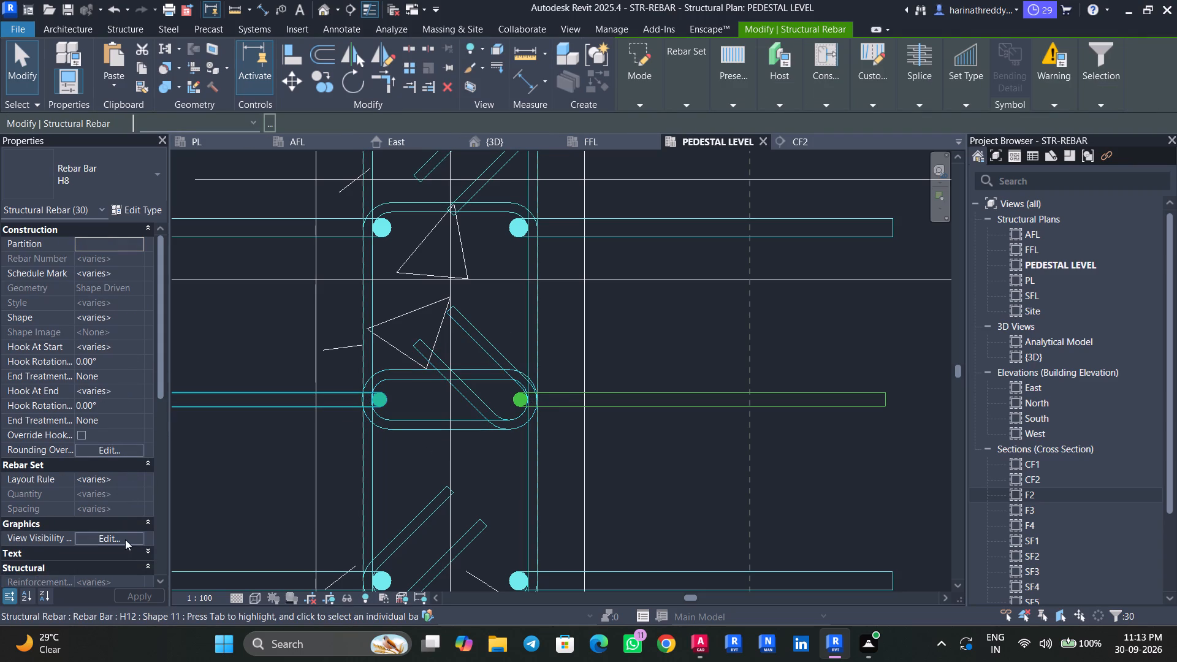
pyautogui.click(125, 539)
pyautogui.click(714, 284)
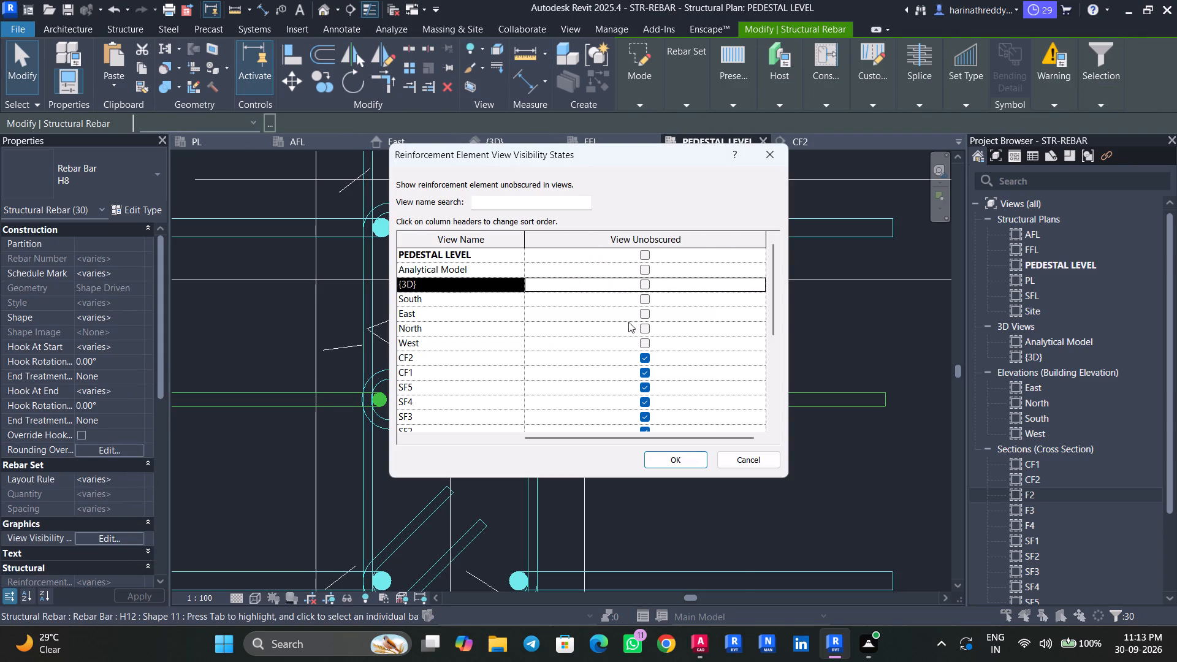
pyautogui.click(647, 285)
pyautogui.click(661, 455)
pyautogui.press('Escape')
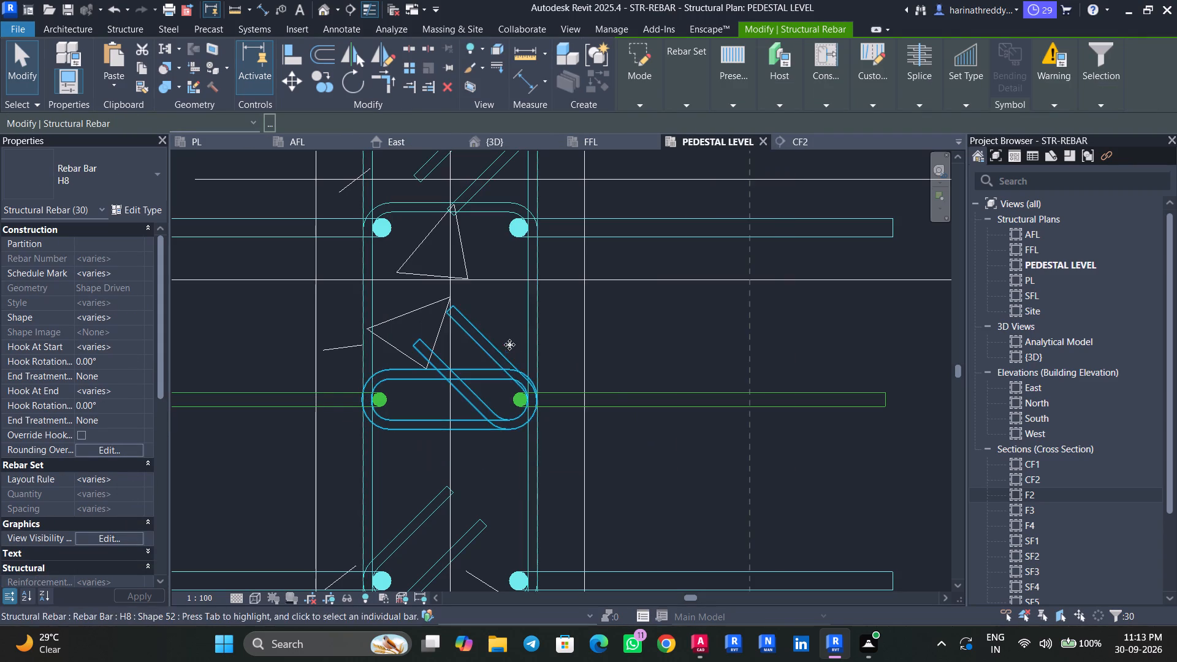
pyautogui.press('Escape')
pyautogui.press('Escape')
# Check the rounding overrides and view visibility settings of all H16 bars and examine them in the {3D} view.
pyautogui.click(643, 233)
pyautogui.press('s')
pyautogui.press('a')
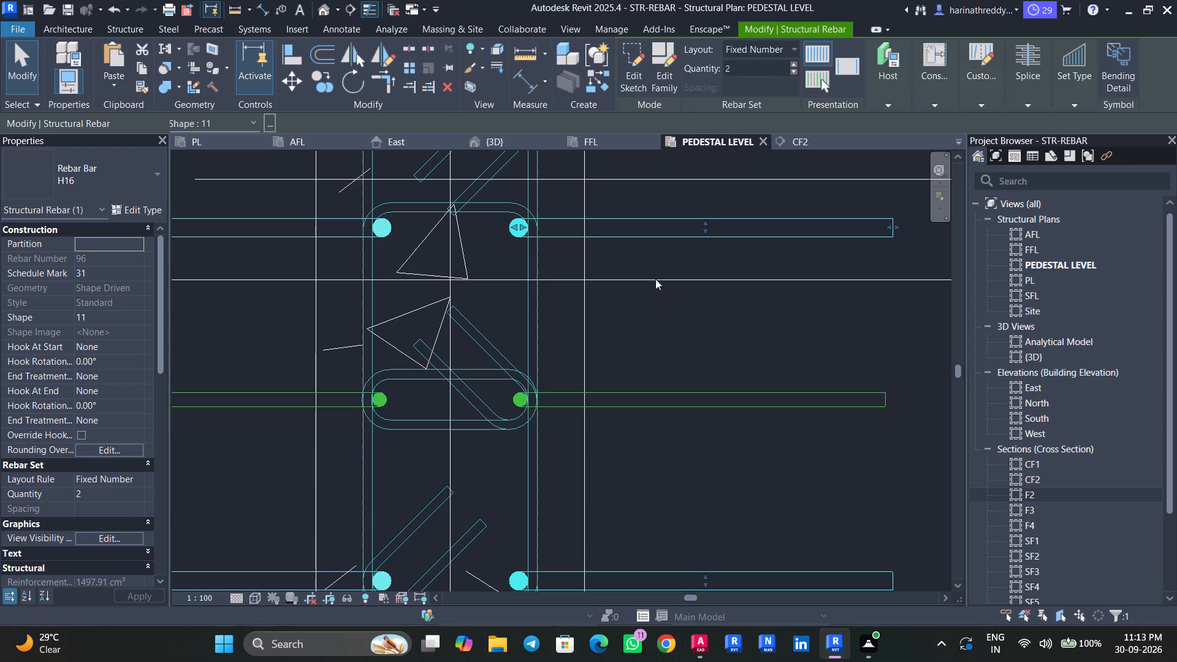
pyautogui.click(127, 451)
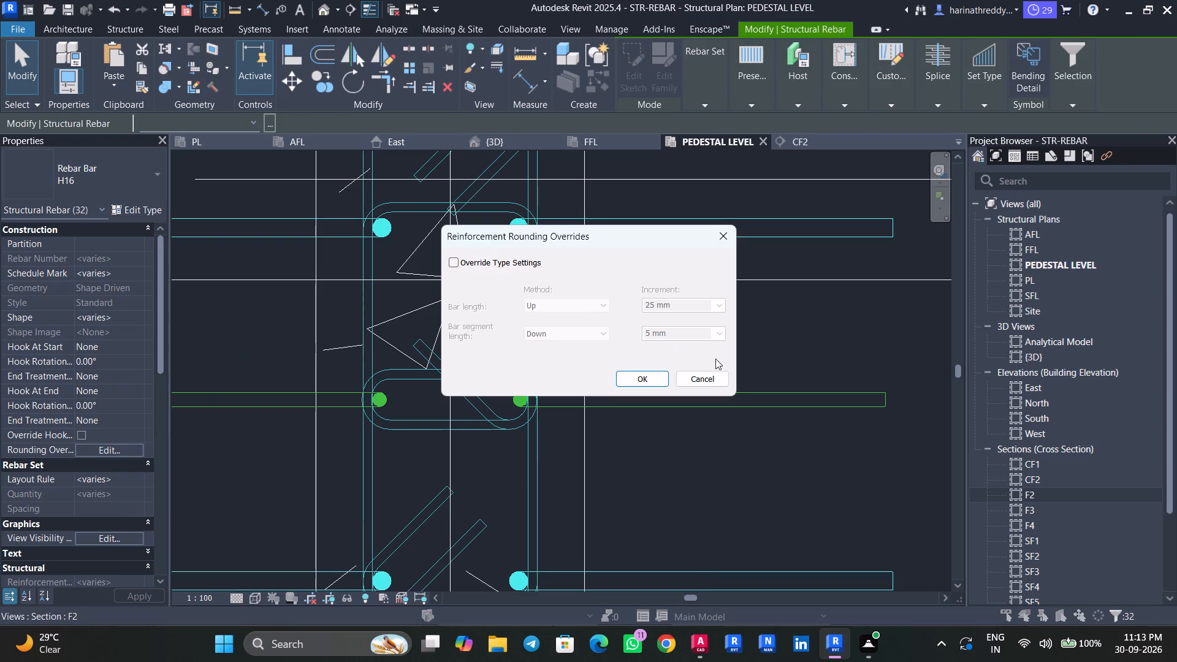
pyautogui.click(703, 379)
pyautogui.click(108, 535)
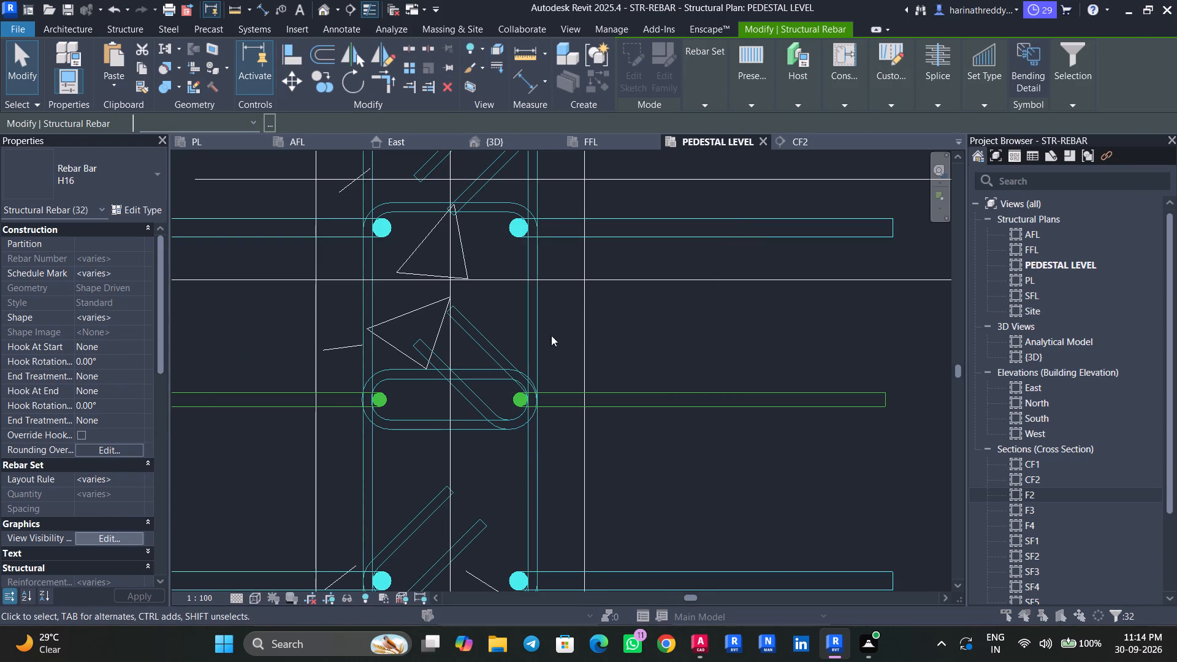
pyautogui.click(666, 460)
pyautogui.click(490, 146)
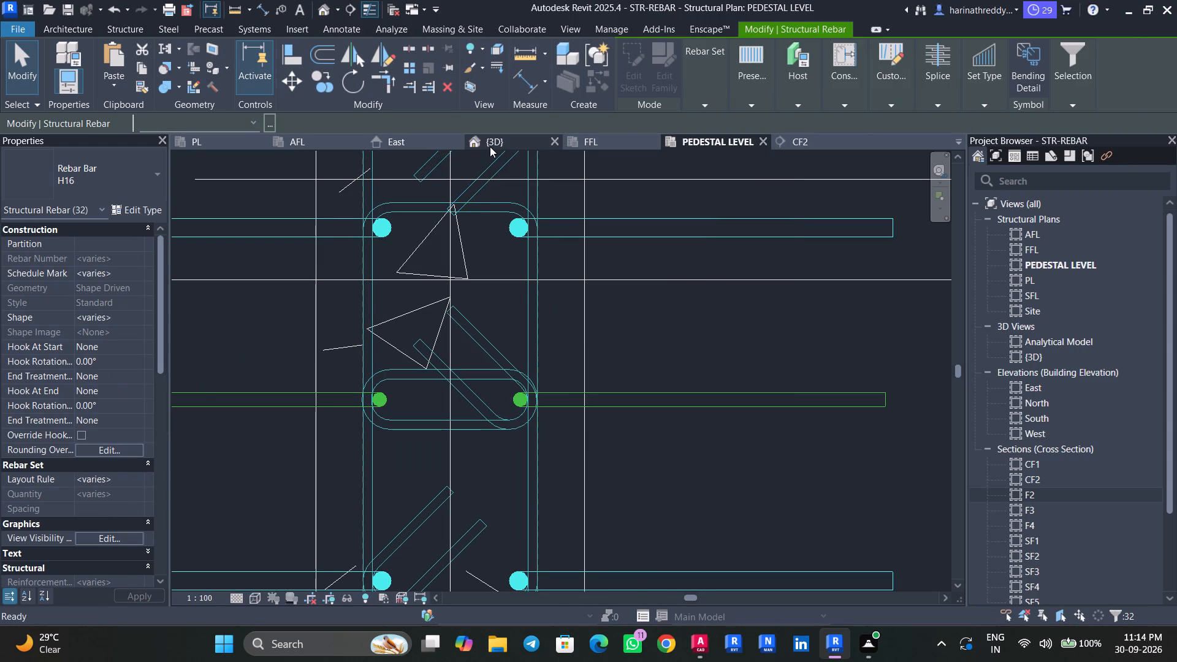
pyautogui.scroll(-4, 769, 283)
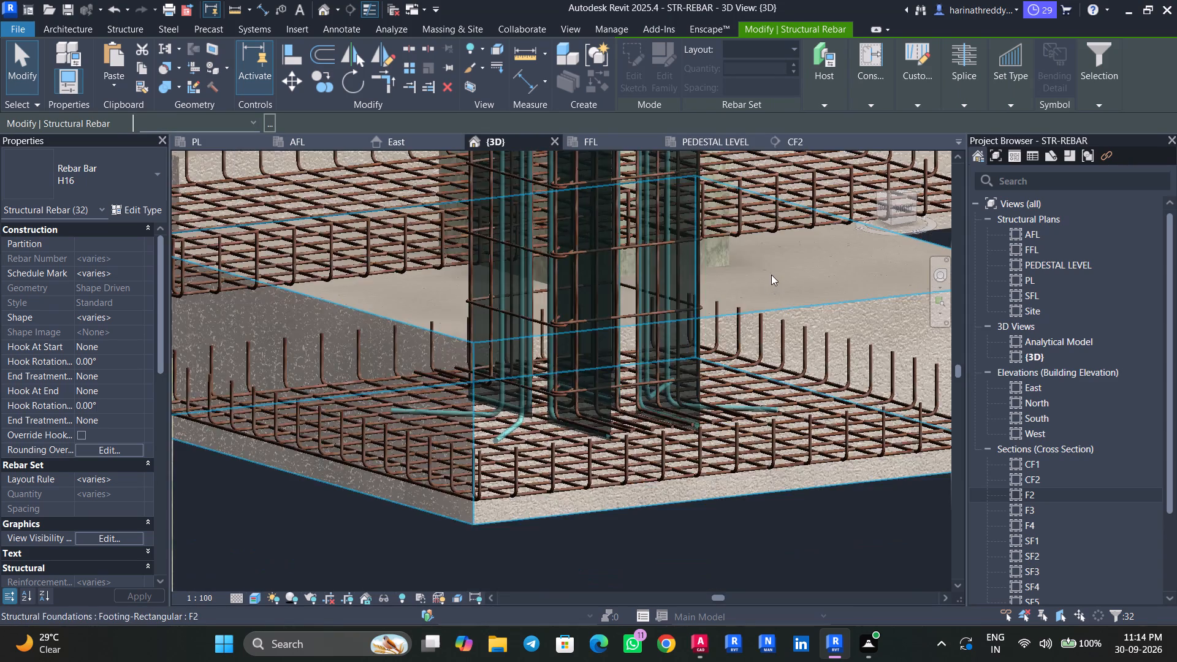
pyautogui.scroll(-3, 771, 275)
pyautogui.moveTo(807, 226); pyautogui.dragTo(714, 412, button='middle')
pyautogui.scroll(1, 715, 373)
pyautogui.scroll(-7, 714, 374)
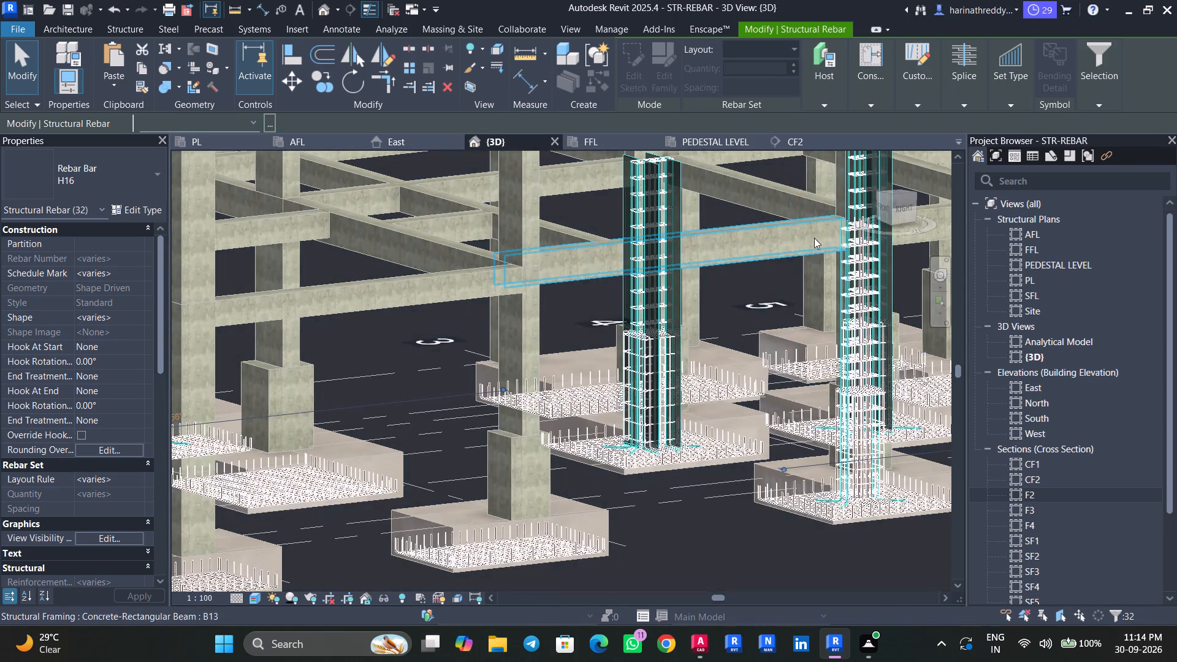
# In section F2, lower the top end of the first H8 stirrup set where the column meets the beam.
pyautogui.doubleClick(1049, 493)
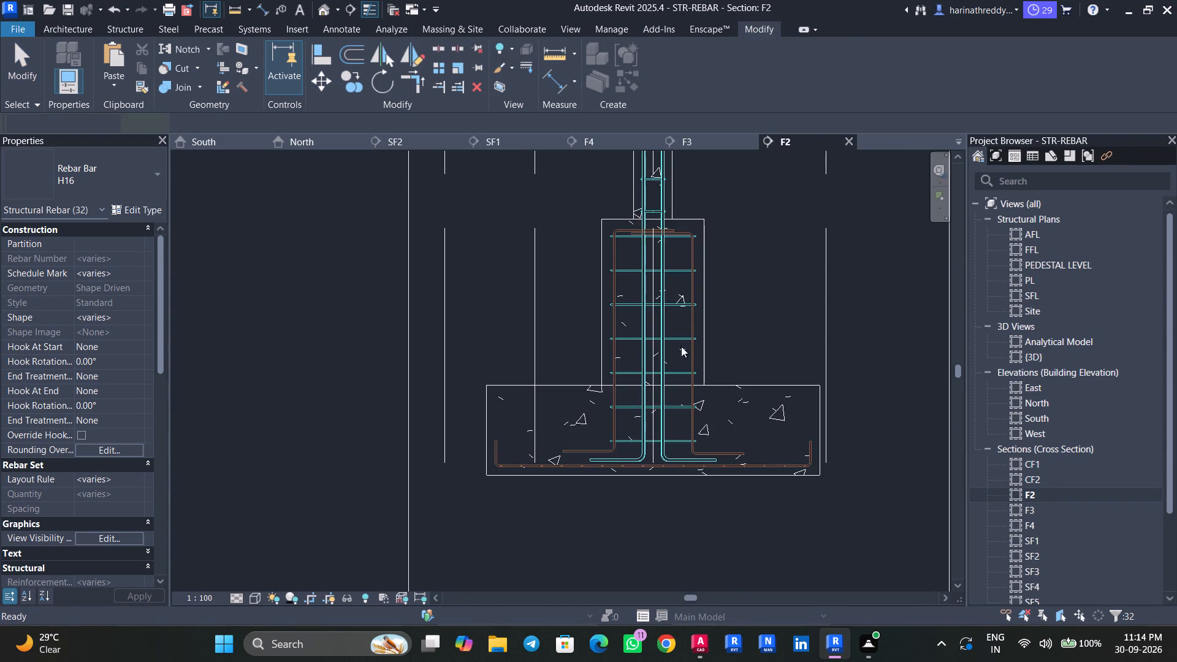
pyautogui.scroll(1, 637, 200)
pyautogui.scroll(-2, 637, 200)
pyautogui.moveTo(677, 207); pyautogui.dragTo(655, 495, button='middle')
pyautogui.press('Escape')
pyautogui.press('Escape')
pyautogui.scroll(8, 644, 215)
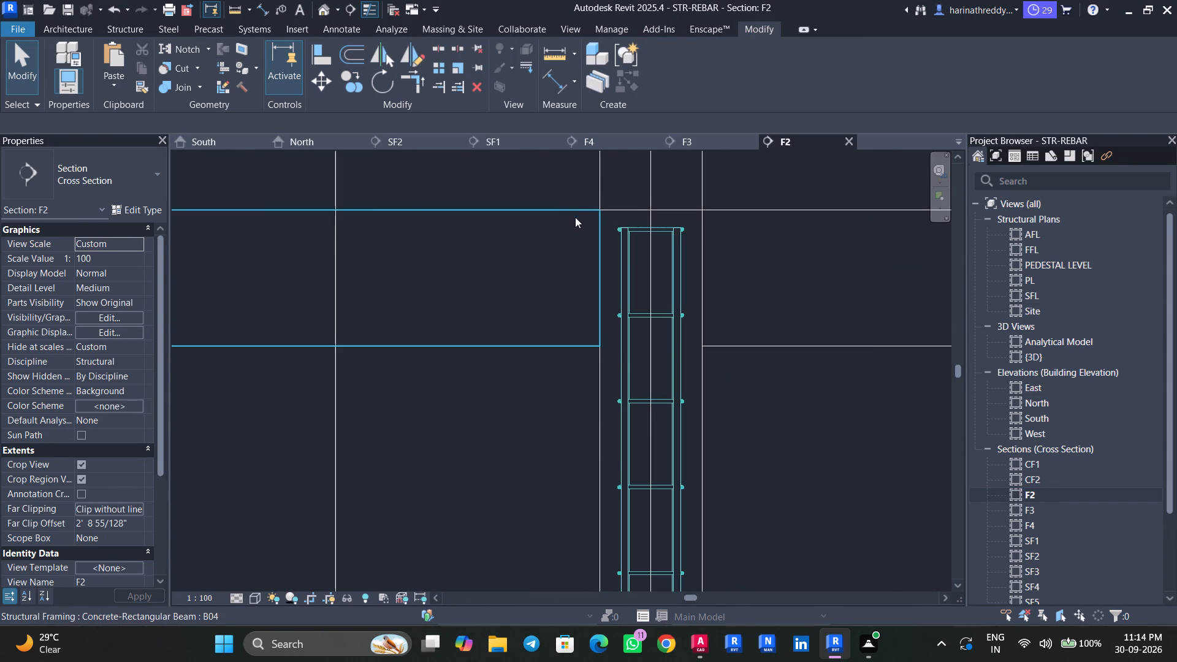
pyautogui.click(654, 235)
pyautogui.scroll(1, 654, 235)
pyautogui.scroll(-1, 654, 235)
pyautogui.scroll(7, 654, 235)
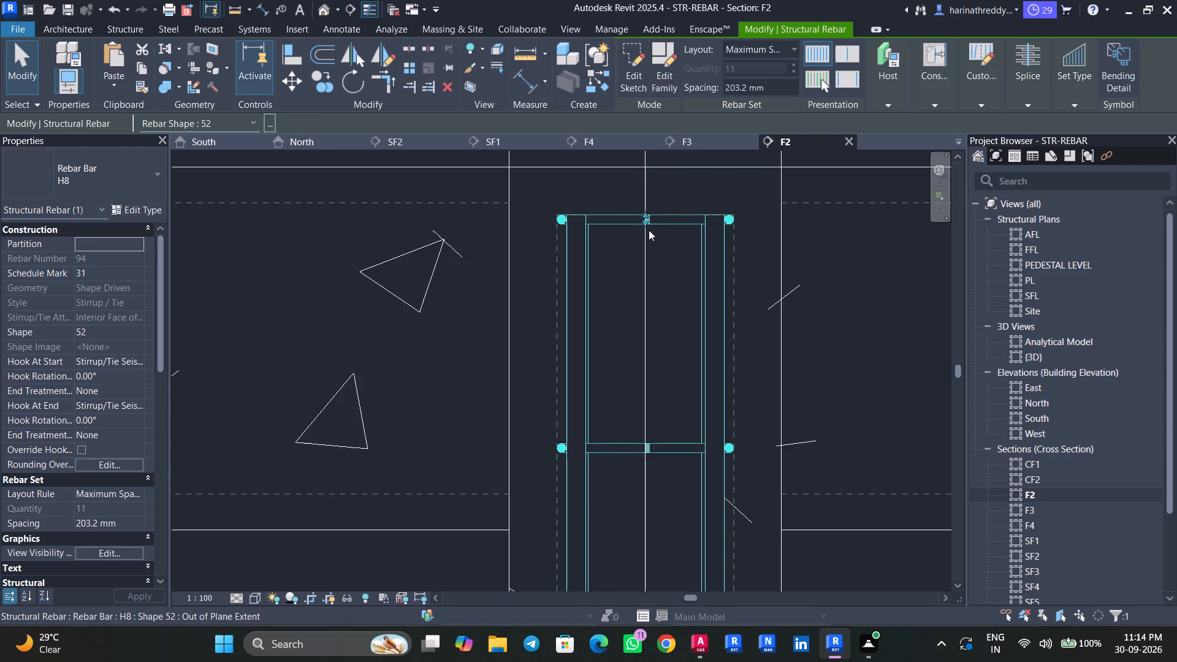
pyautogui.moveTo(648, 226); pyautogui.dragTo(640, 276)
pyautogui.press('Escape')
# Lower the top end of the other H8 stirrup set to match the level of the first set's top stirrup.
pyautogui.click(646, 224)
pyautogui.scroll(5, 643, 226)
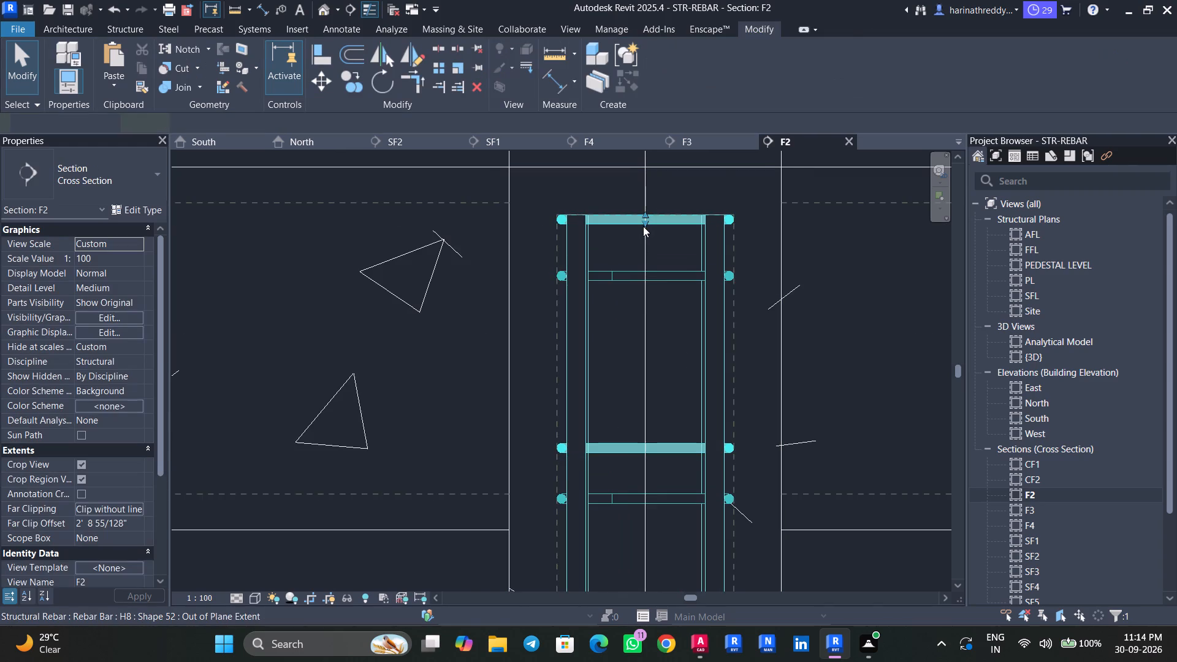
pyautogui.moveTo(647, 218); pyautogui.dragTo(637, 328)
pyautogui.scroll(-12, 636, 329)
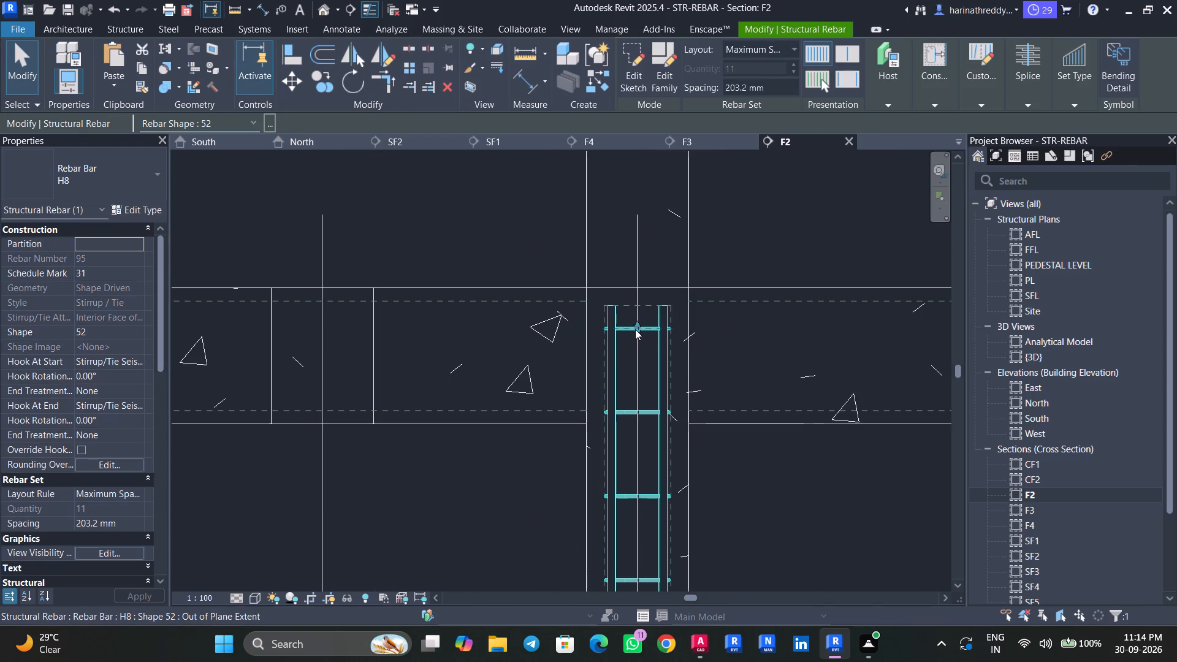
# Extend the bottom end of one column H8 stirrup set through the pedestal to the lowest pedestal tie in the F2 footing.
pyautogui.moveTo(707, 390); pyautogui.dragTo(701, 164, button='middle')
pyautogui.moveTo(707, 390); pyautogui.dragTo(708, 122, button='middle')
pyautogui.scroll(8, 538, 413)
pyautogui.moveTo(576, 416); pyautogui.dragTo(660, 169, button='middle')
pyautogui.moveTo(722, 466); pyautogui.dragTo(736, 341, button='middle')
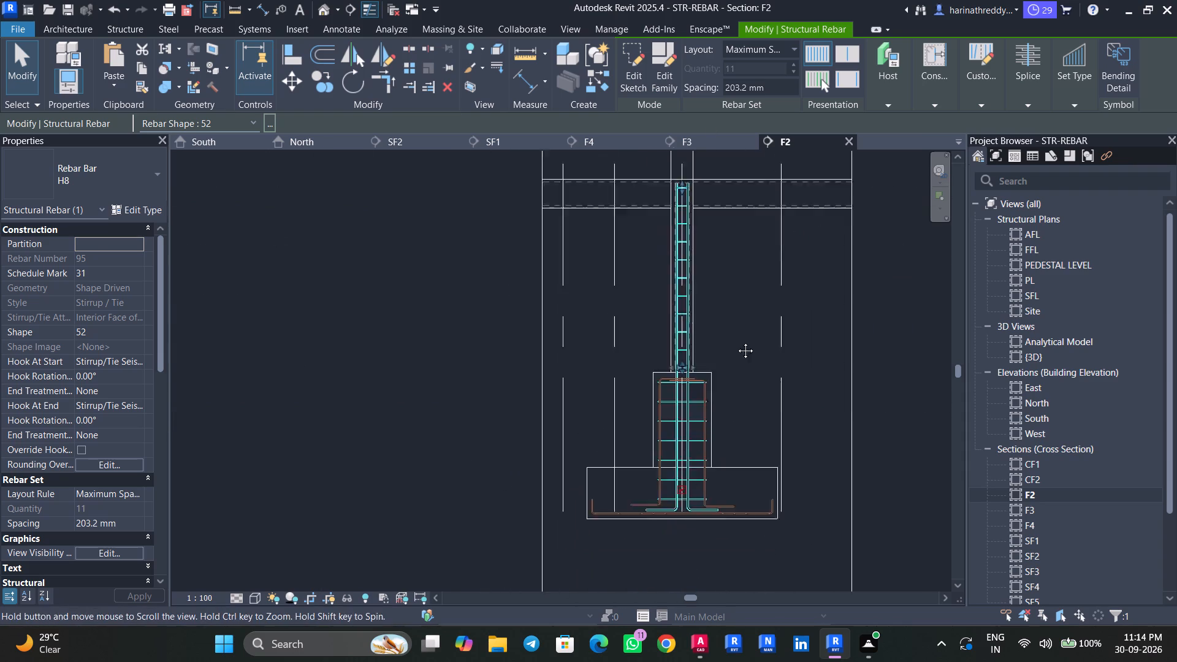
pyautogui.moveTo(736, 341); pyautogui.dragTo(751, 282, button='middle')
pyautogui.press('Escape')
pyautogui.press('Escape')
pyautogui.scroll(2, 705, 213)
pyautogui.scroll(-1, 705, 213)
pyautogui.scroll(6, 705, 213)
pyautogui.click(706, 185)
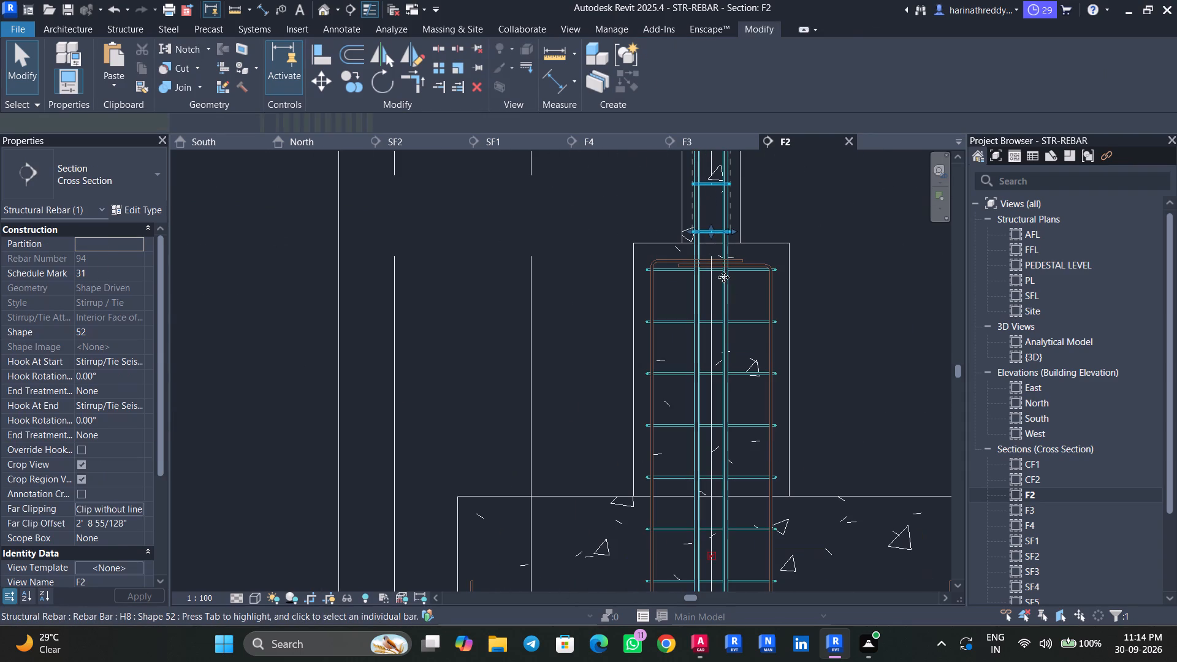
pyautogui.moveTo(713, 240); pyautogui.dragTo(709, 579)
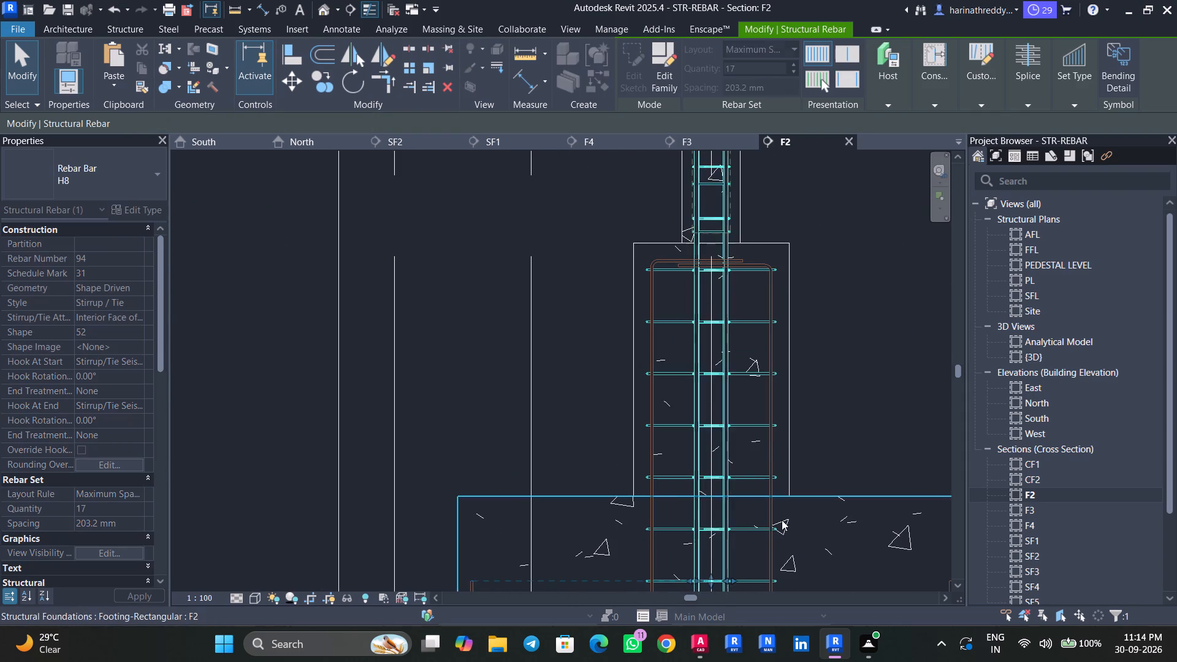
pyautogui.moveTo(779, 520); pyautogui.dragTo(792, 254, button='middle')
pyautogui.scroll(5, 753, 296)
pyautogui.scroll(-1, 711, 305)
pyautogui.scroll(3, 711, 305)
pyautogui.moveTo(703, 278); pyautogui.dragTo(698, 374, button='middle')
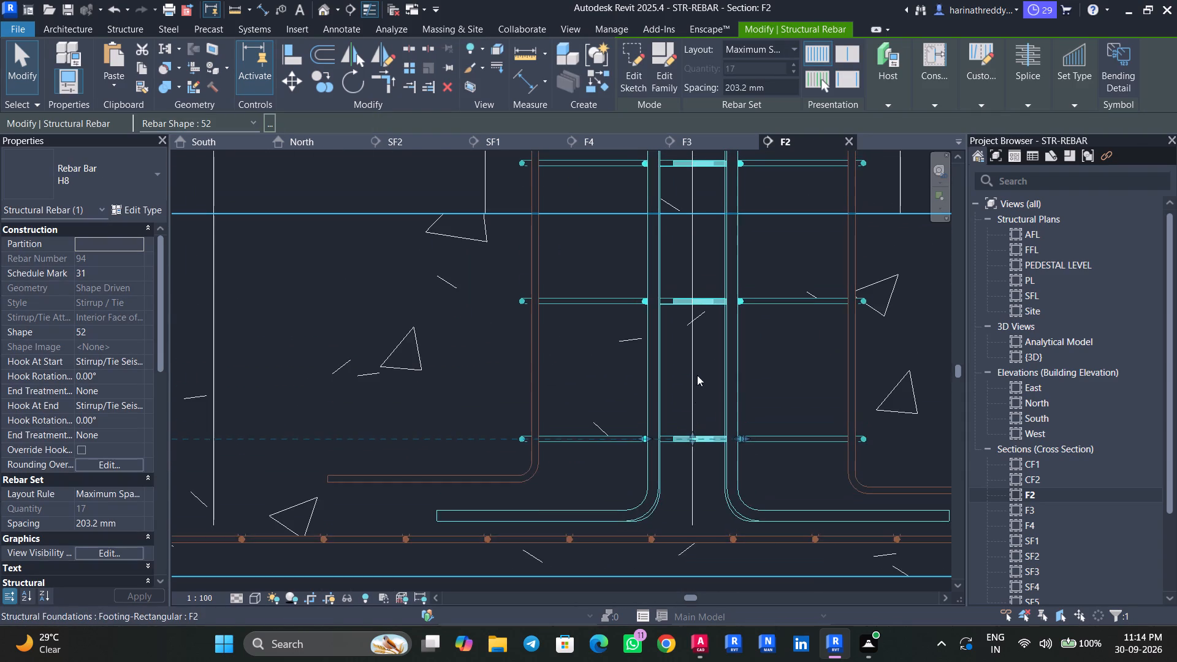
# In section F2, raise the bottom end of the extended column H8 stirrup set slightly above the lowest pedestal tie.
pyautogui.moveTo(692, 355); pyautogui.dragTo(688, 404, button='middle')
pyautogui.scroll(-1, 688, 404)
pyautogui.scroll(8, 679, 473)
pyautogui.scroll(-5, 685, 466)
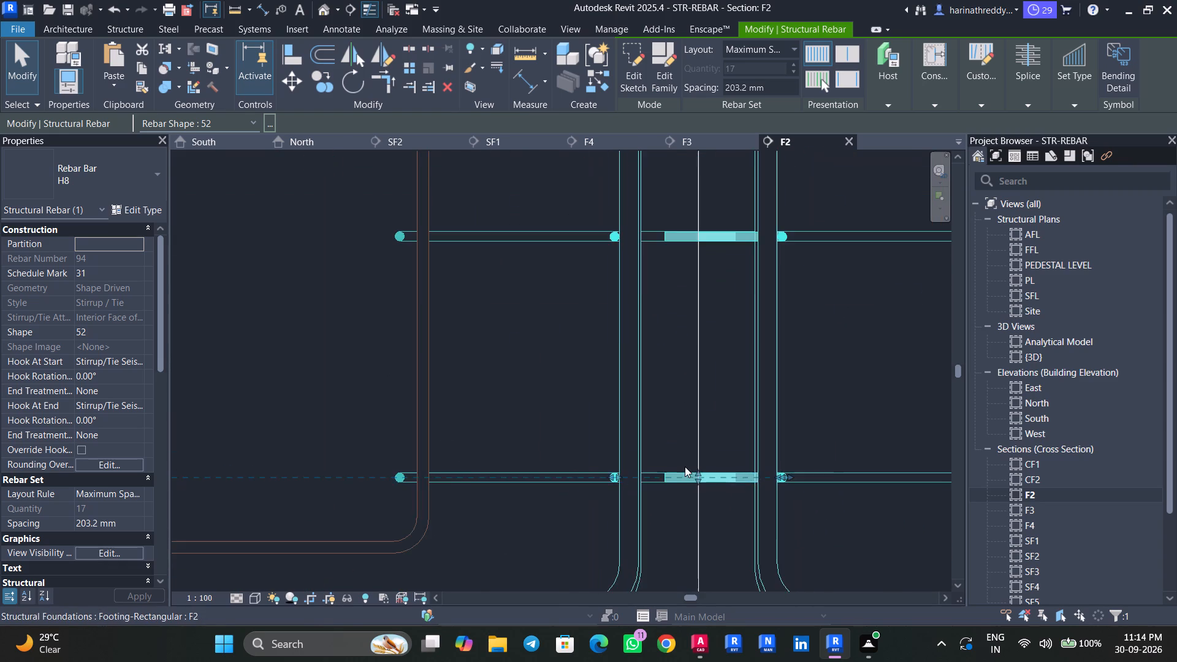
pyautogui.moveTo(698, 433); pyautogui.dragTo(688, 598, button='middle')
pyautogui.scroll(-2, 674, 498)
pyautogui.moveTo(665, 340); pyautogui.dragTo(665, 541, button='middle')
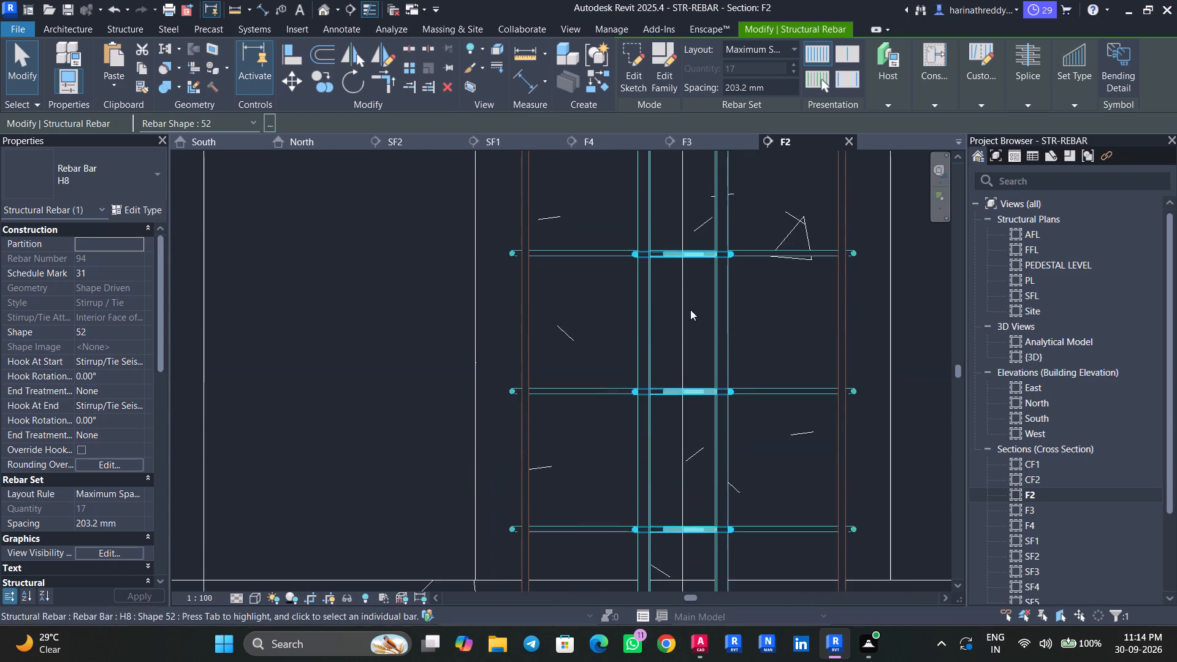
pyautogui.moveTo(691, 329); pyautogui.dragTo(657, 604, button='middle')
pyautogui.moveTo(639, 357); pyautogui.dragTo(634, 605, button='middle')
pyautogui.press('Escape')
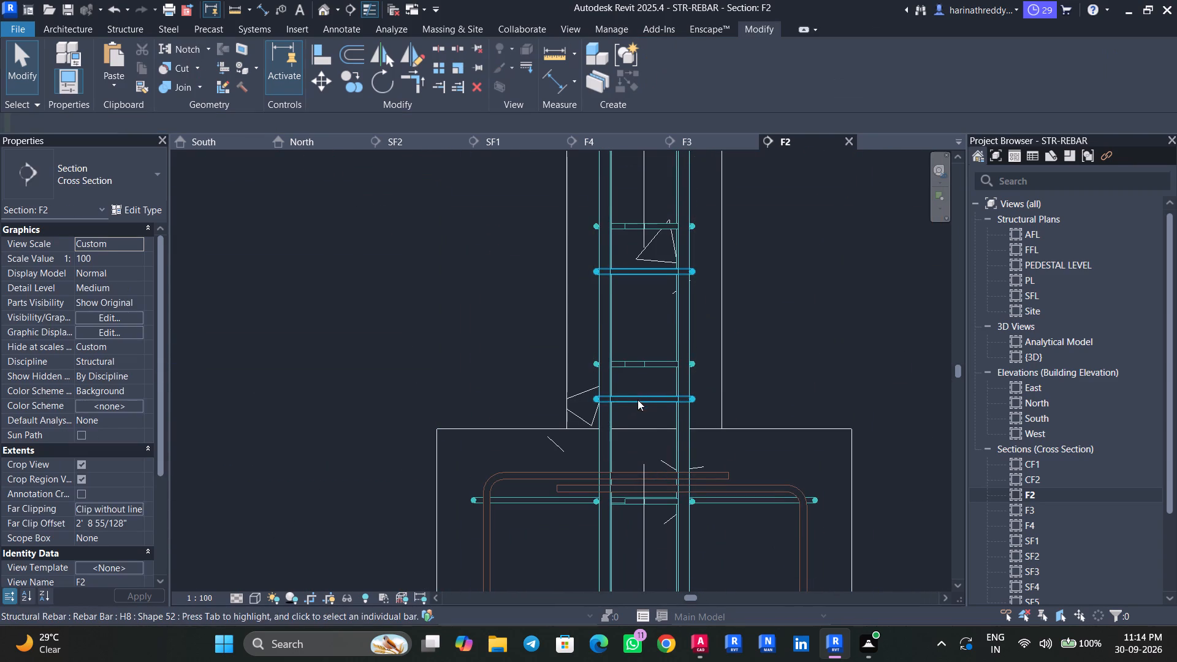
pyautogui.click(638, 400)
pyautogui.press('Escape')
pyautogui.click(648, 365)
pyautogui.moveTo(761, 334); pyautogui.dragTo(758, 154, button='middle')
pyautogui.moveTo(729, 425); pyautogui.dragTo(761, 250, button='middle')
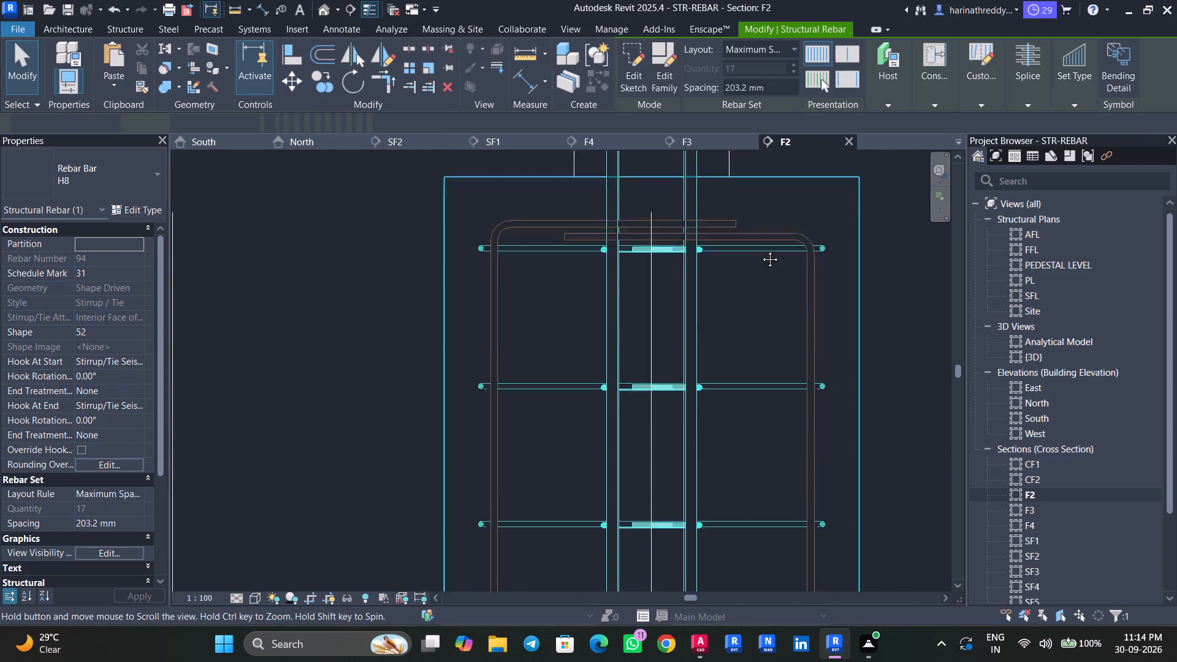
pyautogui.moveTo(761, 250); pyautogui.dragTo(769, 217, button='middle')
pyautogui.scroll(1, 757, 425)
pyautogui.moveTo(758, 422); pyautogui.dragTo(782, 247, button='middle')
pyautogui.moveTo(764, 418); pyautogui.dragTo(787, 265, button='middle')
pyautogui.moveTo(742, 419); pyautogui.dragTo(777, 276, button='middle')
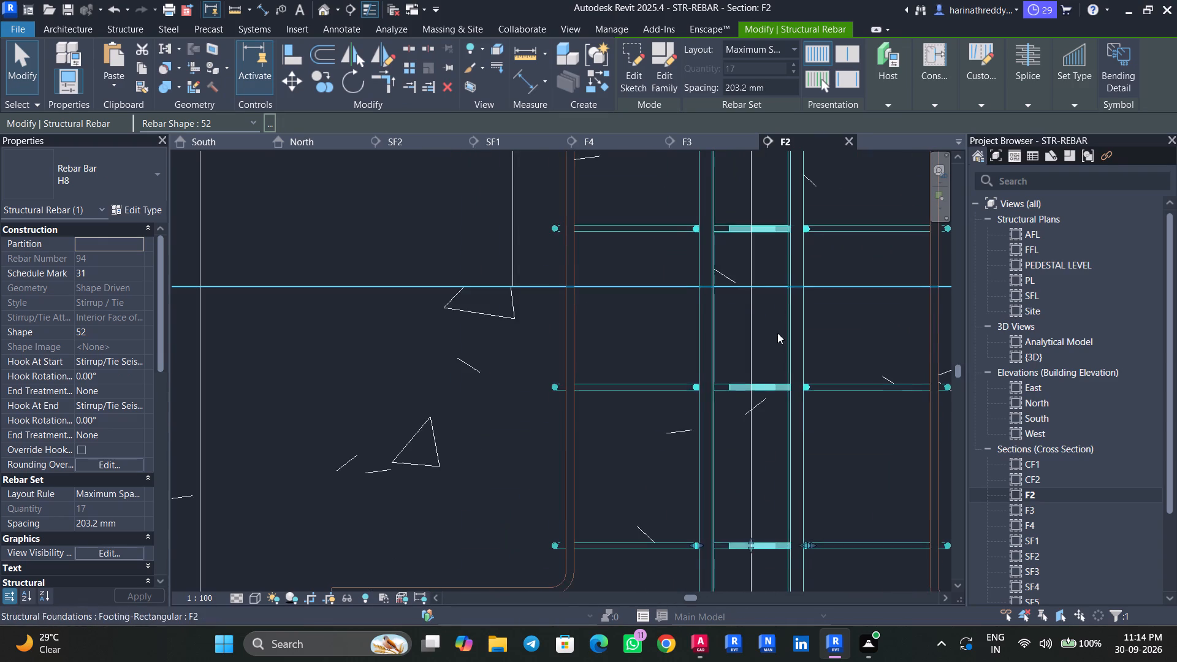
pyautogui.moveTo(764, 447); pyautogui.dragTo(764, 264, button='middle')
pyautogui.scroll(4, 748, 369)
pyautogui.moveTo(752, 351); pyautogui.dragTo(752, 317)
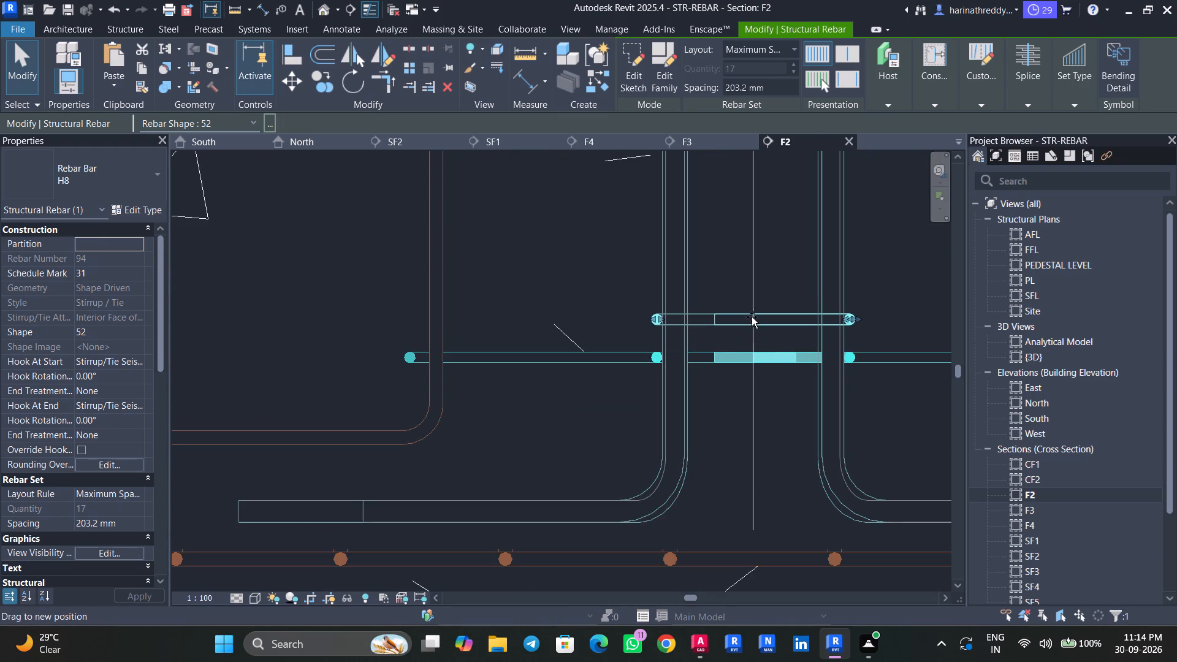
pyautogui.moveTo(752, 317); pyautogui.dragTo(752, 316)
# Extend the bottom end of the other column H8 stirrup set through the pedestal to the first set's bottom level.
pyautogui.scroll(-7, 744, 400)
pyautogui.moveTo(762, 296); pyautogui.dragTo(736, 547, button='middle')
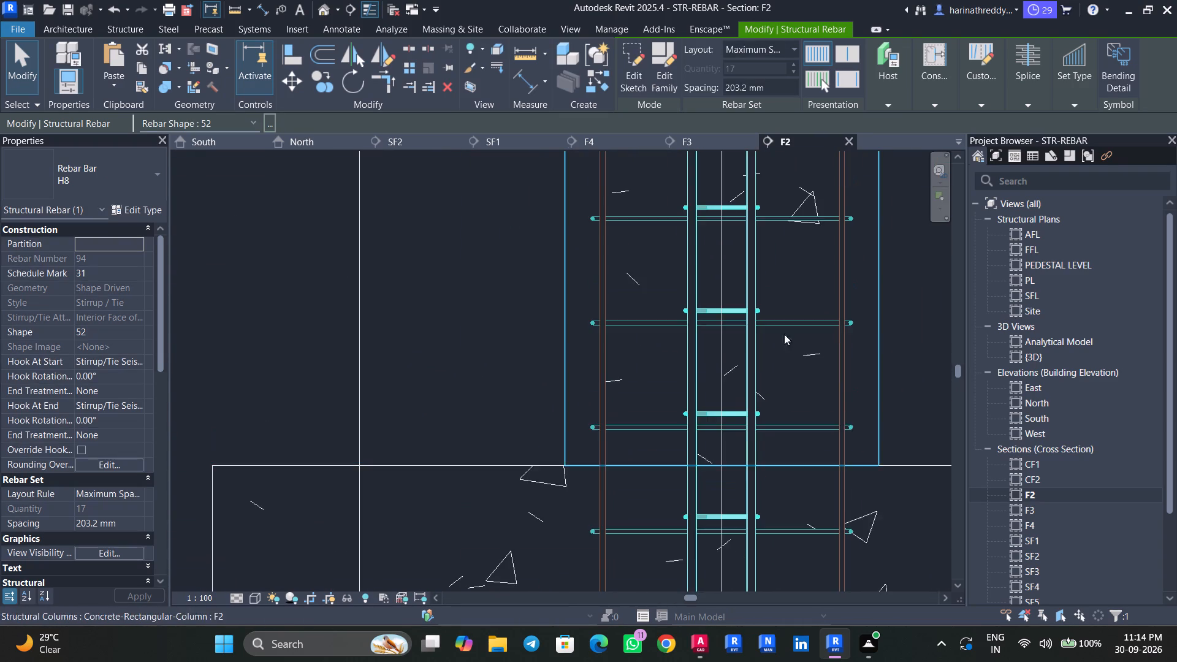
pyautogui.moveTo(787, 277); pyautogui.dragTo(791, 557, button='middle')
pyautogui.press('Escape')
pyautogui.press('Escape')
pyautogui.click(728, 219)
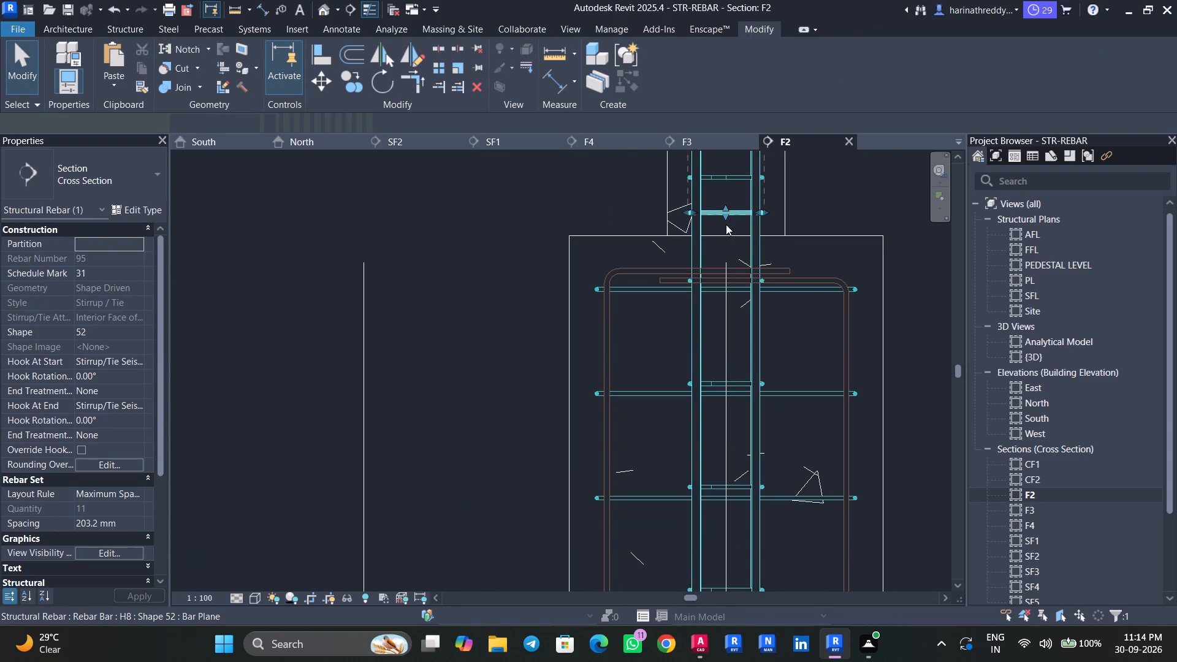
pyautogui.moveTo(725, 222); pyautogui.dragTo(724, 605)
pyautogui.moveTo(780, 539); pyautogui.dragTo(791, 187, button='middle')
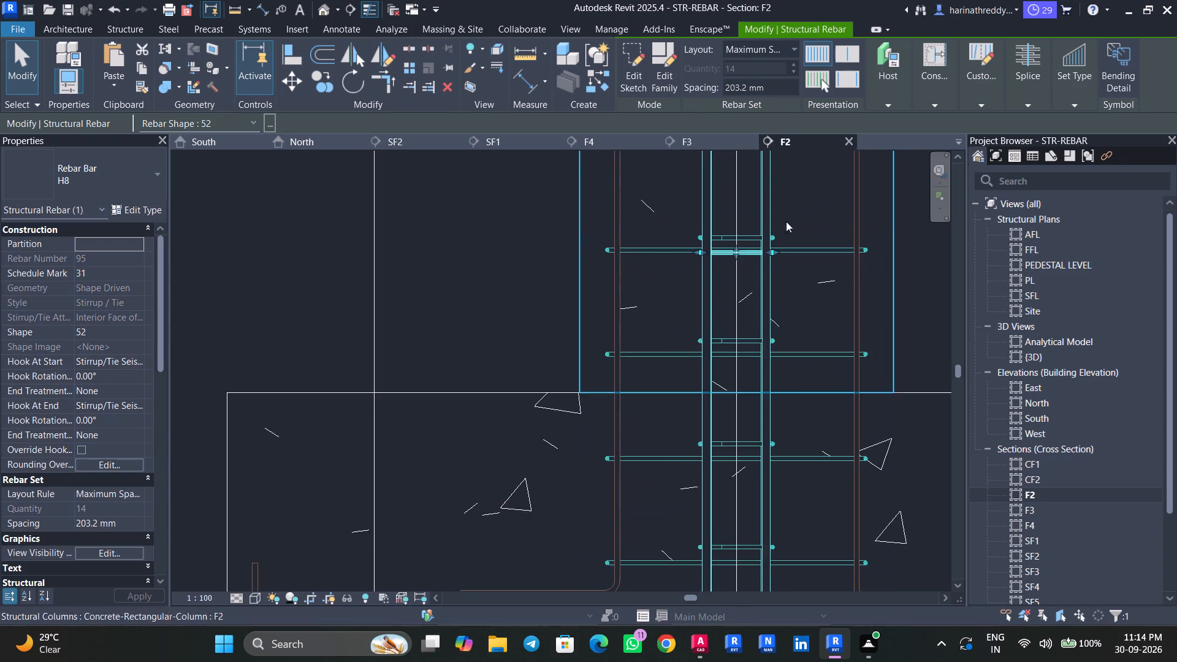
pyautogui.moveTo(775, 385); pyautogui.dragTo(782, 217, button='middle')
pyautogui.scroll(4, 744, 289)
pyautogui.moveTo(760, 266); pyautogui.dragTo(718, 542, button='middle')
pyautogui.scroll(-4, 701, 293)
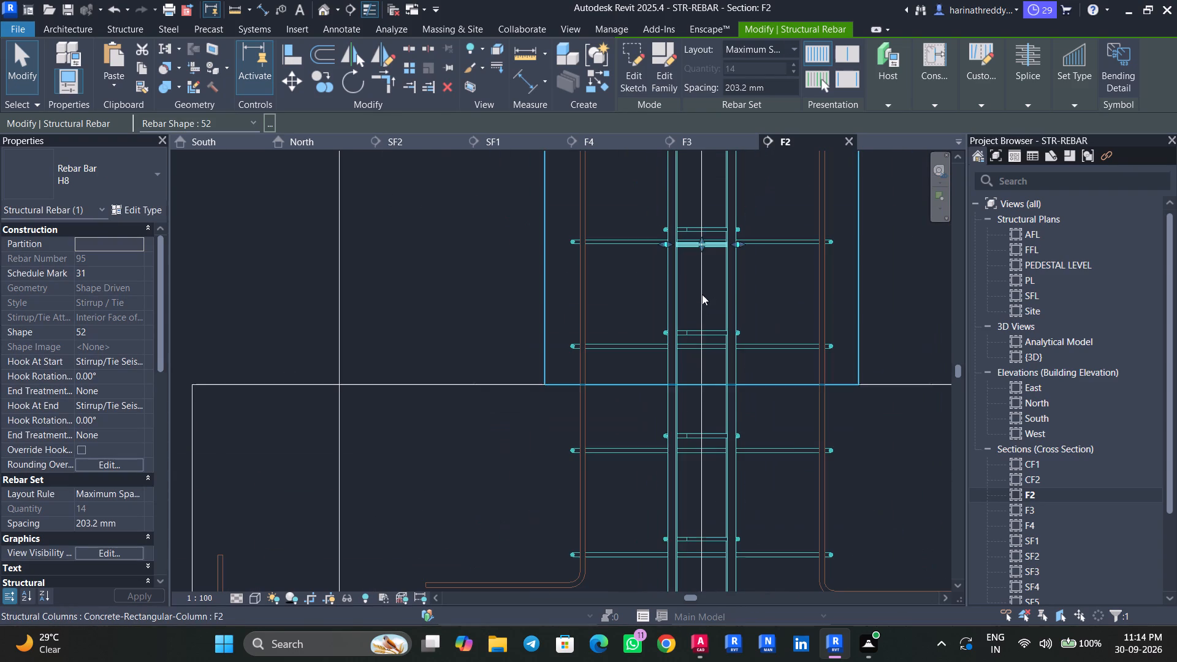
pyautogui.moveTo(702, 251); pyautogui.dragTo(706, 542)
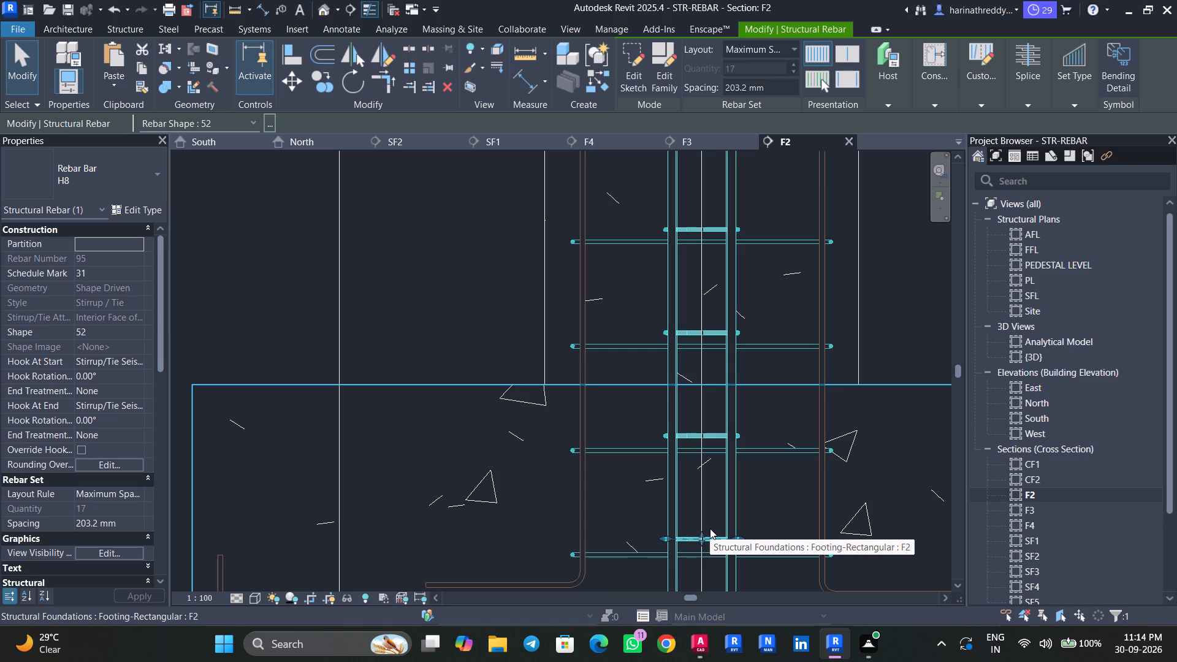
pyautogui.press('Escape')
pyautogui.press('Escape')
# Examine the column's H8 stirrup sets at the beam in section F2 and the narrow middle stirrup in the PEDESTAL LEVEL plan.
pyautogui.scroll(-1, 772, 263)
pyautogui.moveTo(772, 272); pyautogui.dragTo(734, 524, button='middle')
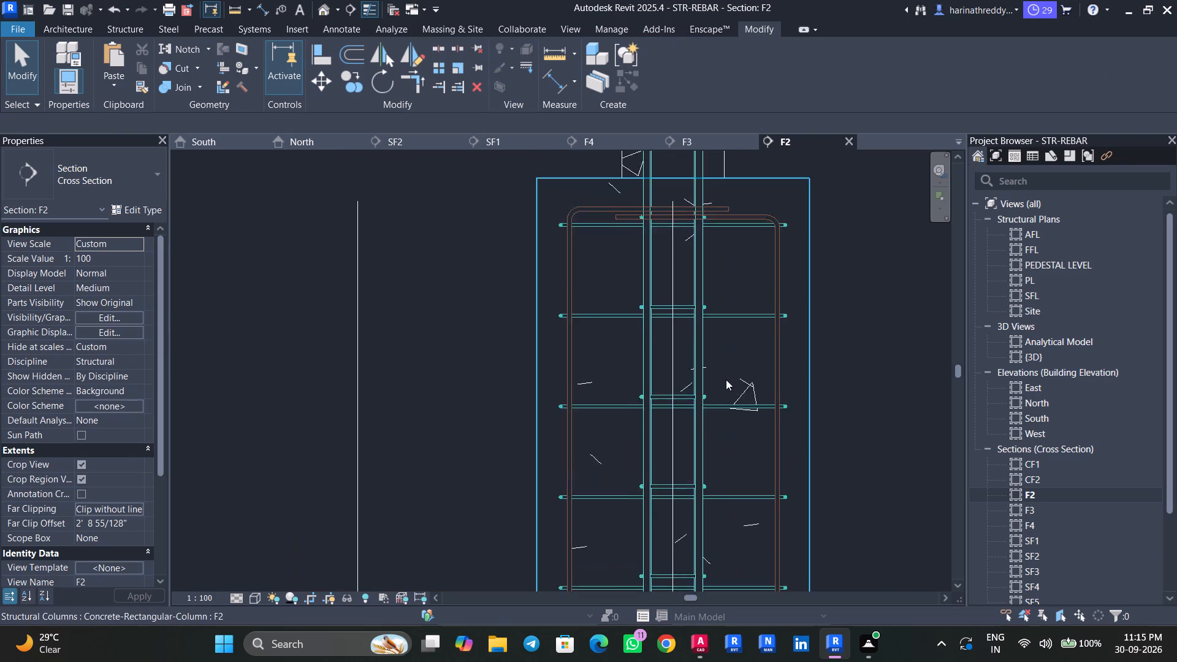
pyautogui.scroll(-5, 726, 379)
pyautogui.moveTo(729, 238); pyautogui.dragTo(684, 588, button='middle')
pyautogui.scroll(5, 650, 211)
pyautogui.click(657, 195)
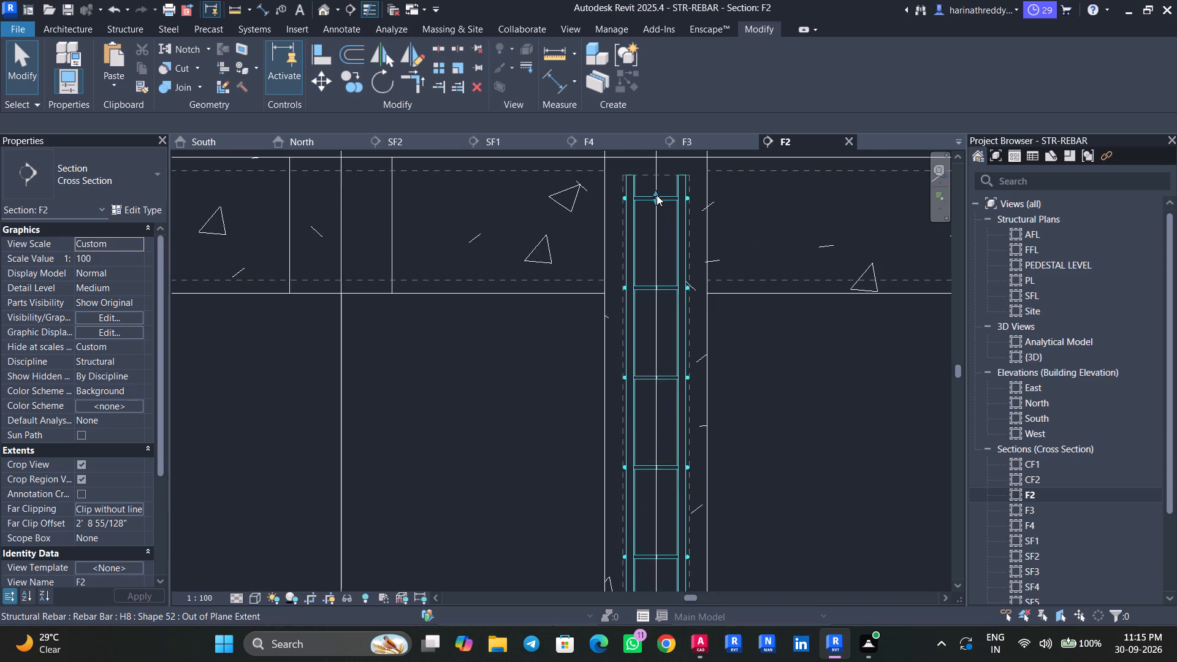
pyautogui.scroll(4, 657, 196)
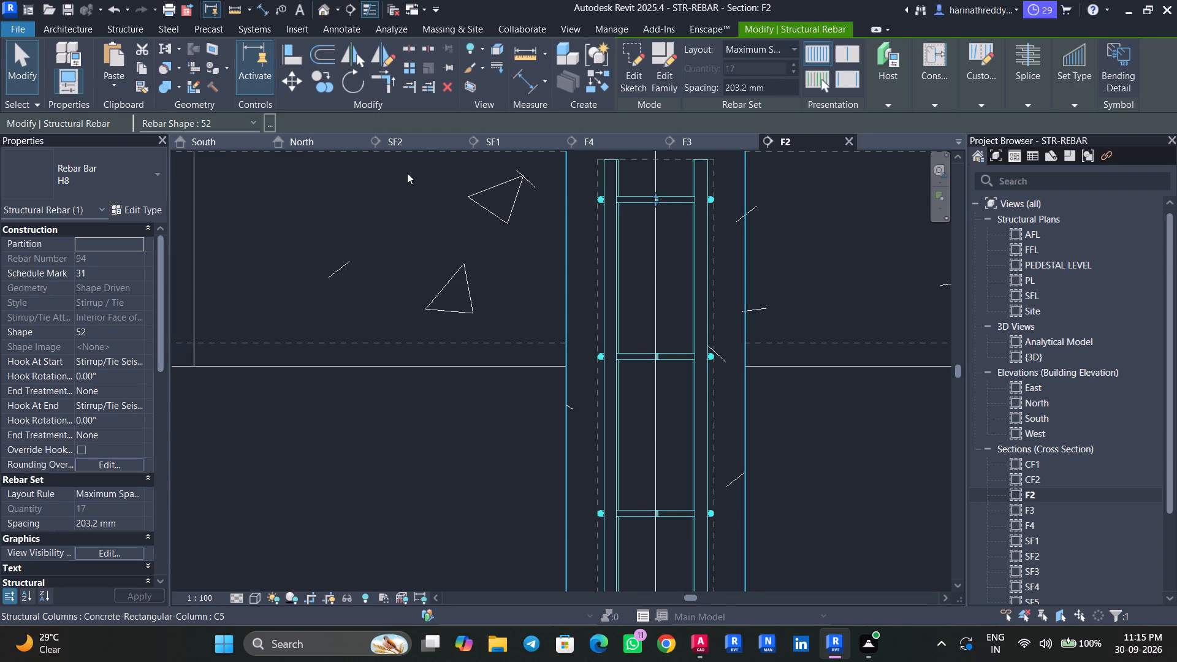
pyautogui.press('Escape')
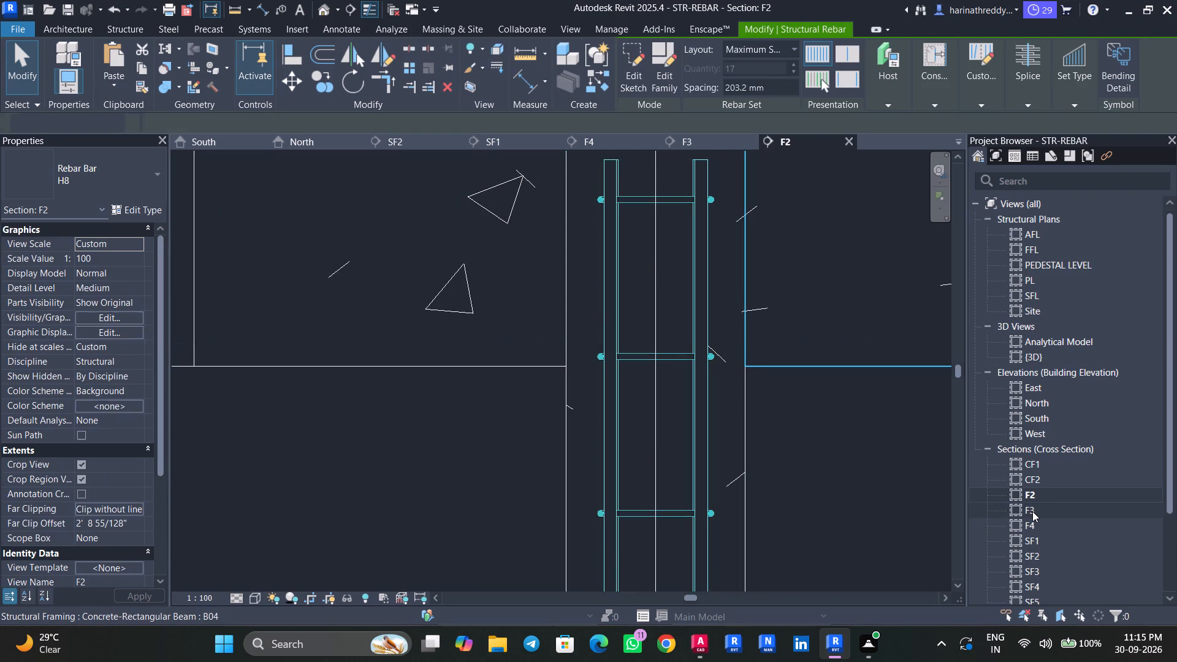
pyautogui.press('Escape')
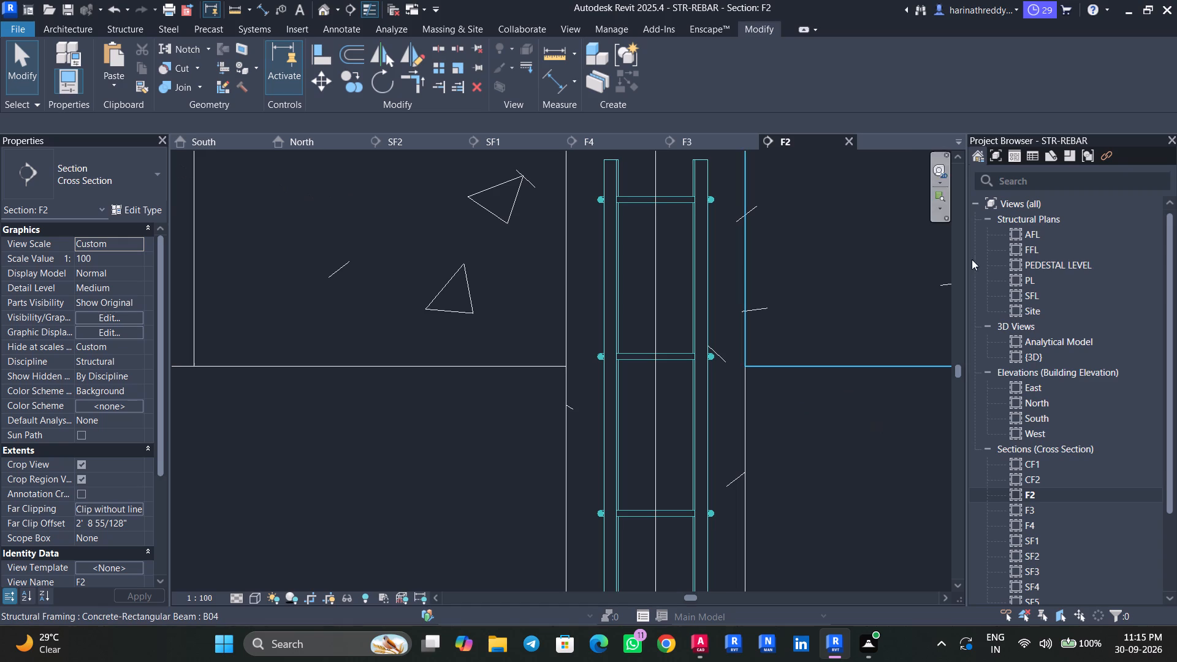
pyautogui.doubleClick(1057, 265)
pyautogui.click(430, 380)
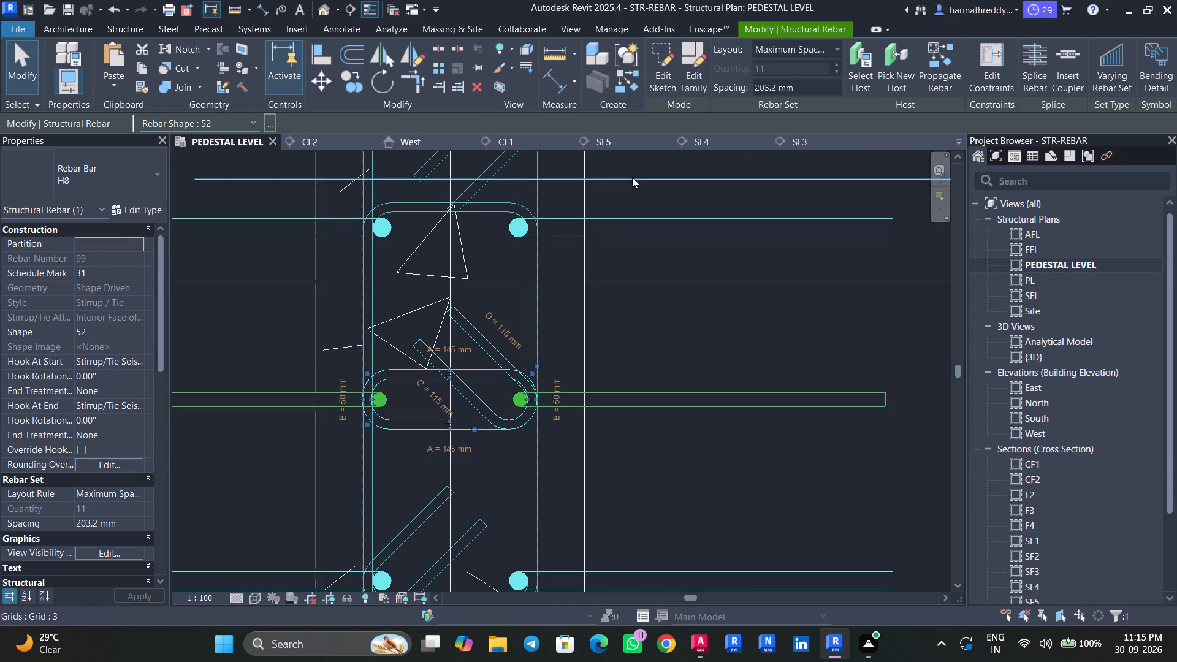
pyautogui.doubleClick(1040, 496)
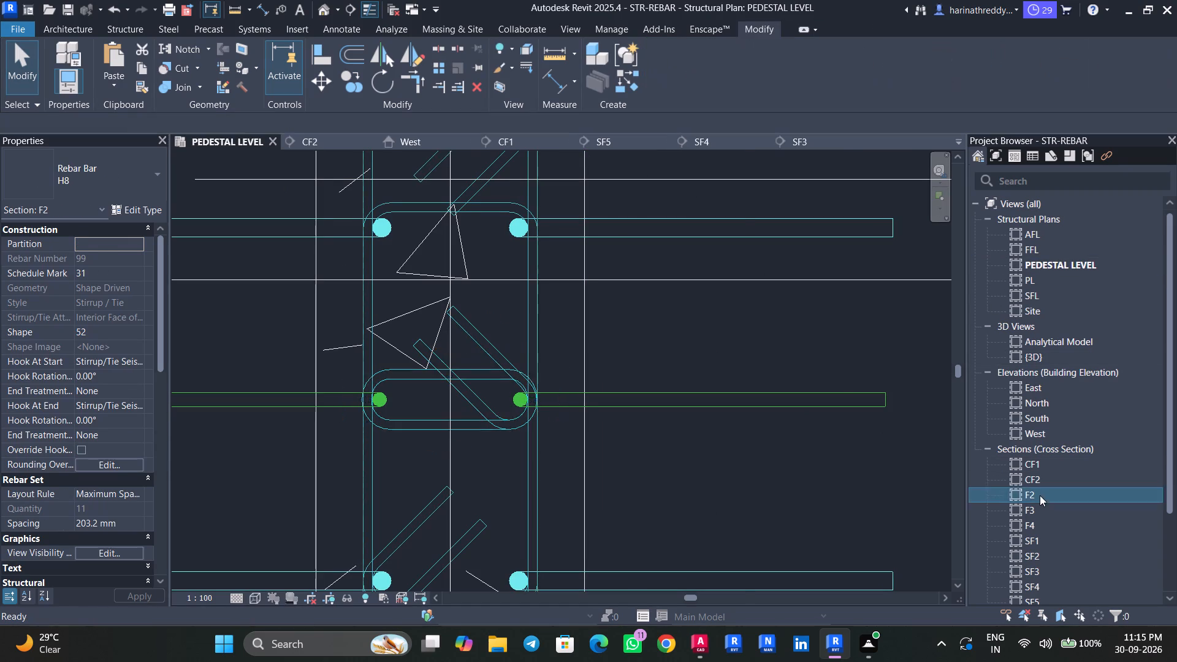
pyautogui.scroll(-5, 792, 329)
pyautogui.click(723, 263)
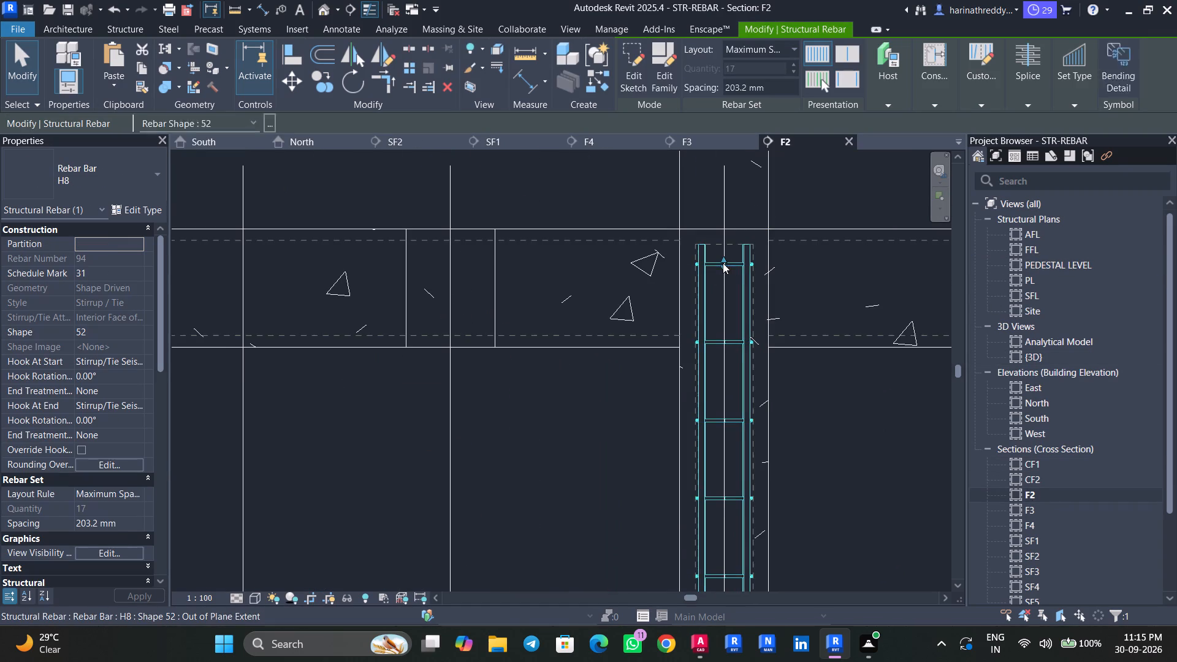
pyautogui.moveTo(729, 288); pyautogui.dragTo(703, 146, button='middle')
pyautogui.scroll(-5, 796, 349)
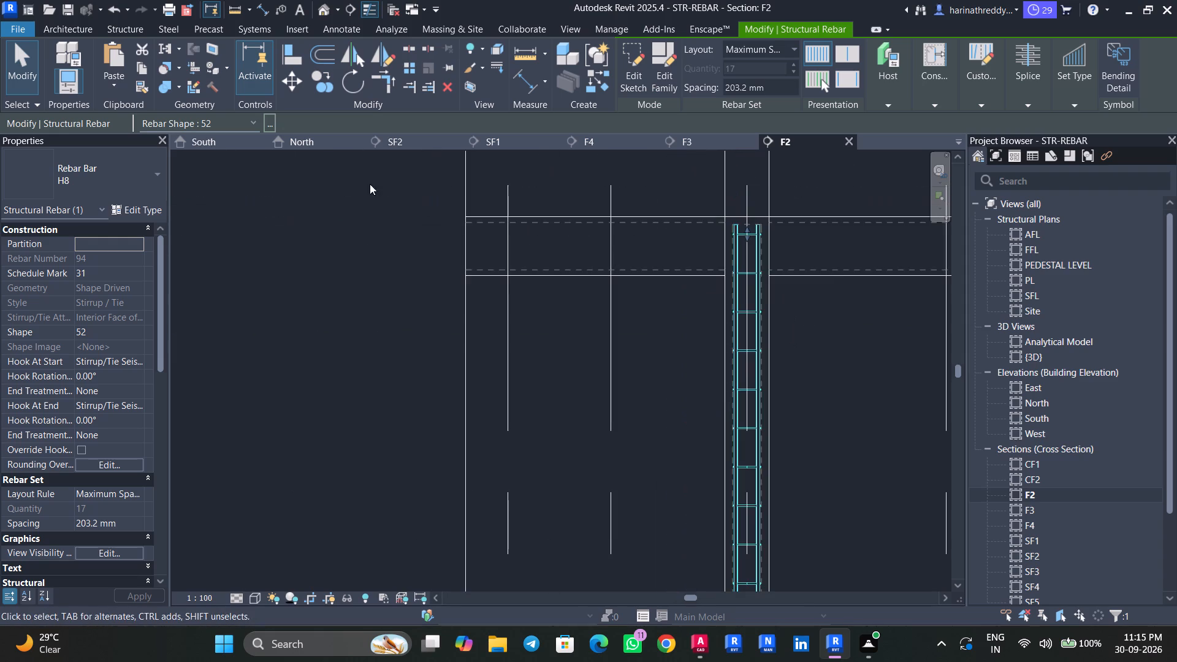
pyautogui.press('Escape')
pyautogui.press('Escape')
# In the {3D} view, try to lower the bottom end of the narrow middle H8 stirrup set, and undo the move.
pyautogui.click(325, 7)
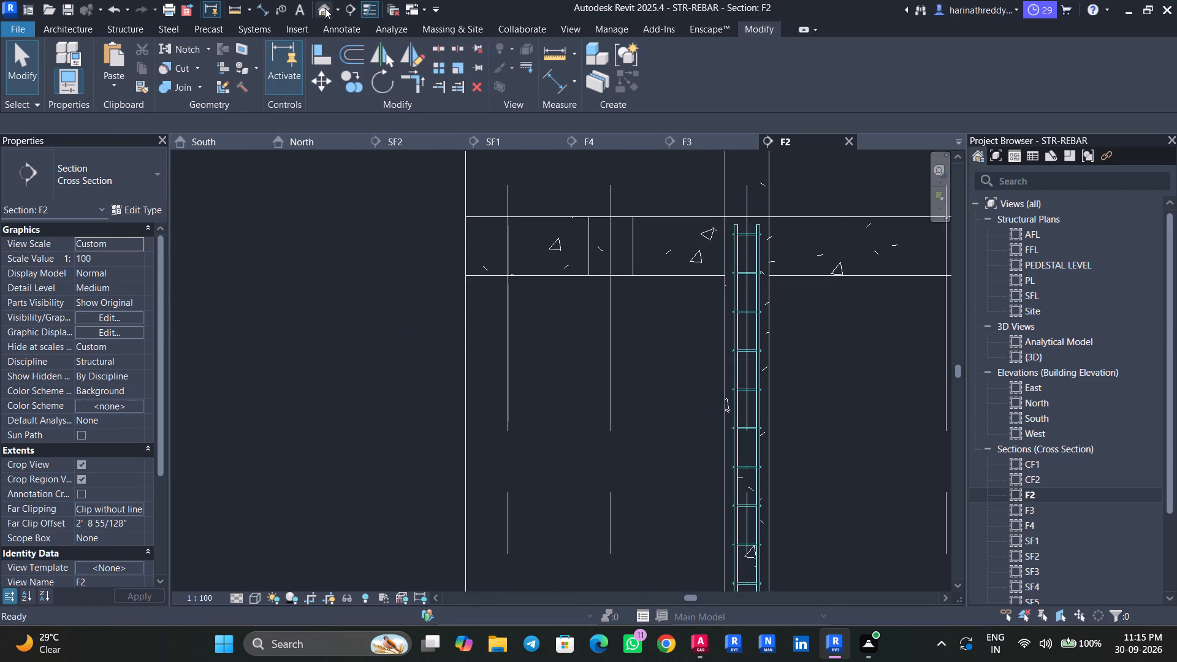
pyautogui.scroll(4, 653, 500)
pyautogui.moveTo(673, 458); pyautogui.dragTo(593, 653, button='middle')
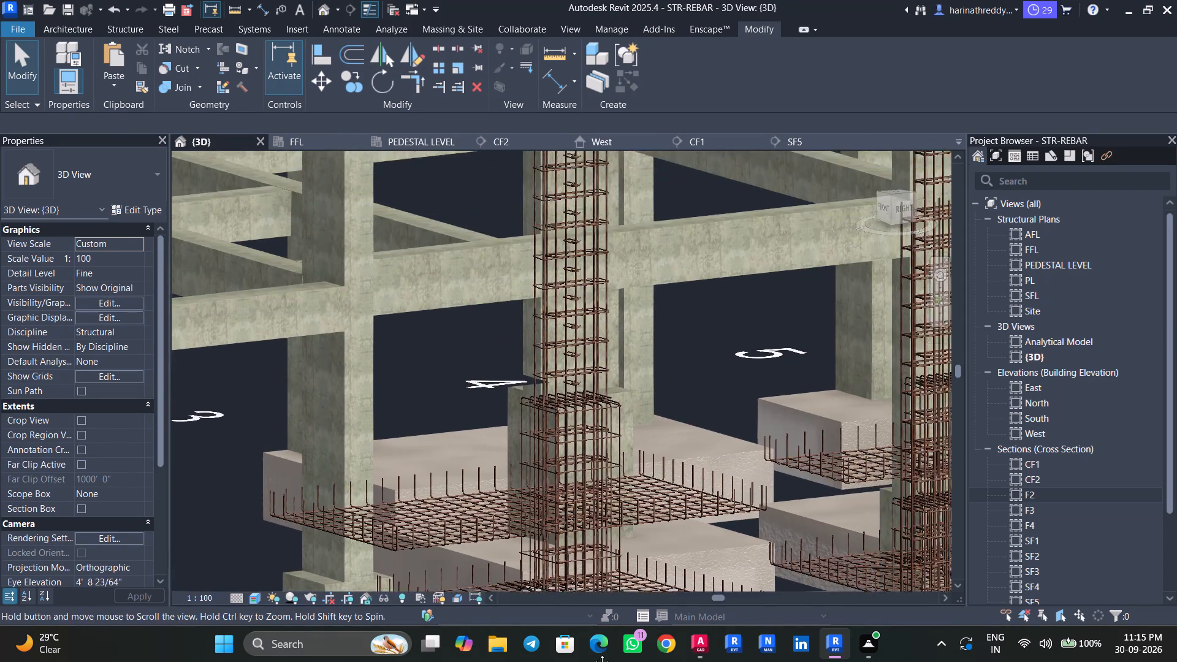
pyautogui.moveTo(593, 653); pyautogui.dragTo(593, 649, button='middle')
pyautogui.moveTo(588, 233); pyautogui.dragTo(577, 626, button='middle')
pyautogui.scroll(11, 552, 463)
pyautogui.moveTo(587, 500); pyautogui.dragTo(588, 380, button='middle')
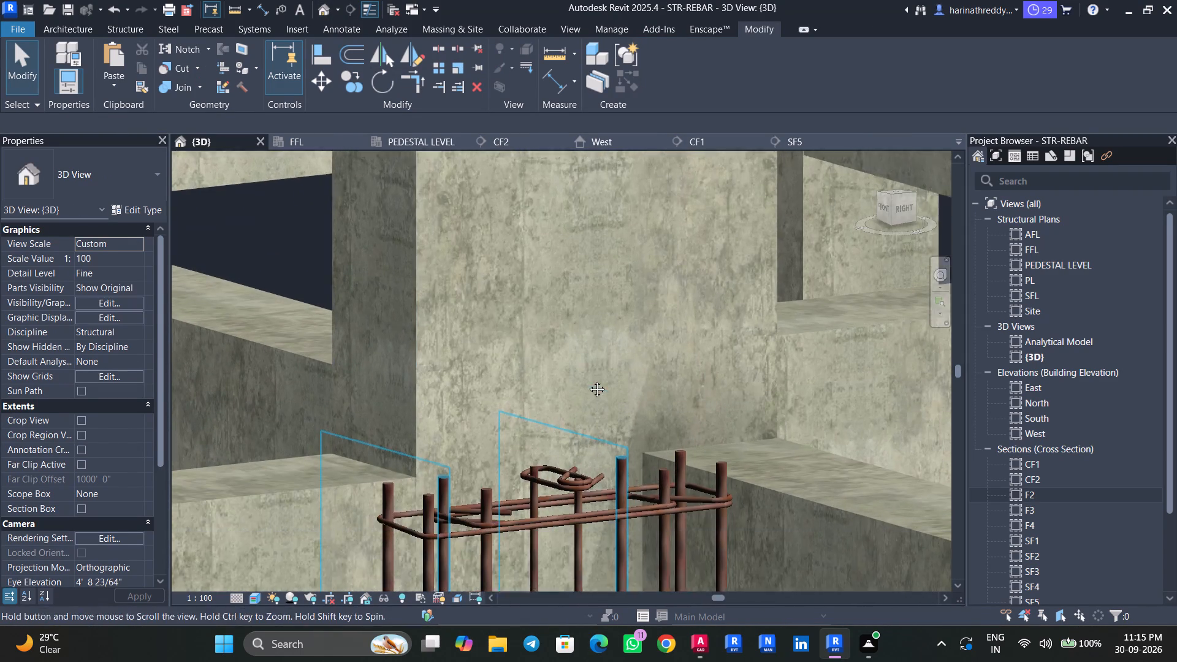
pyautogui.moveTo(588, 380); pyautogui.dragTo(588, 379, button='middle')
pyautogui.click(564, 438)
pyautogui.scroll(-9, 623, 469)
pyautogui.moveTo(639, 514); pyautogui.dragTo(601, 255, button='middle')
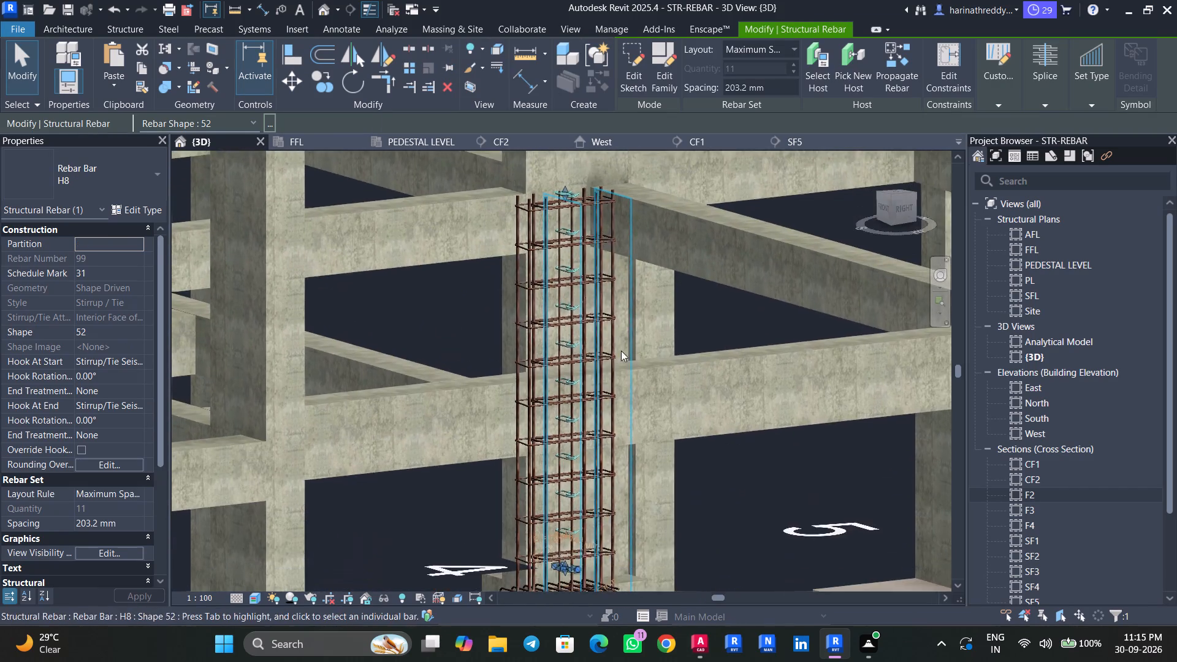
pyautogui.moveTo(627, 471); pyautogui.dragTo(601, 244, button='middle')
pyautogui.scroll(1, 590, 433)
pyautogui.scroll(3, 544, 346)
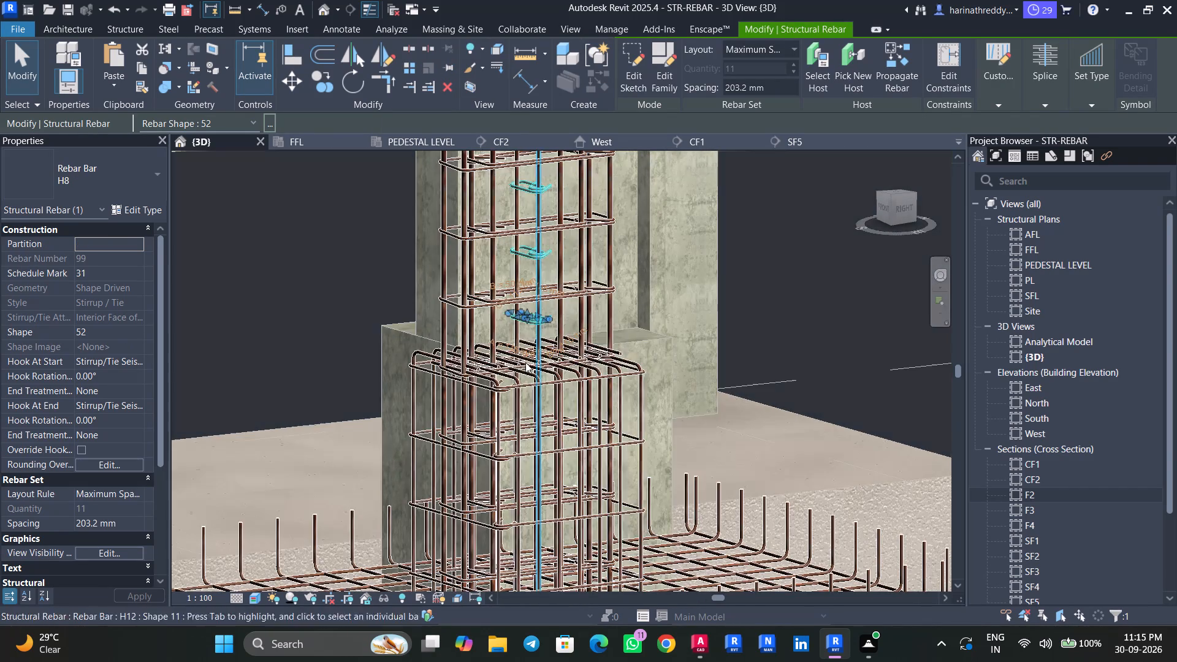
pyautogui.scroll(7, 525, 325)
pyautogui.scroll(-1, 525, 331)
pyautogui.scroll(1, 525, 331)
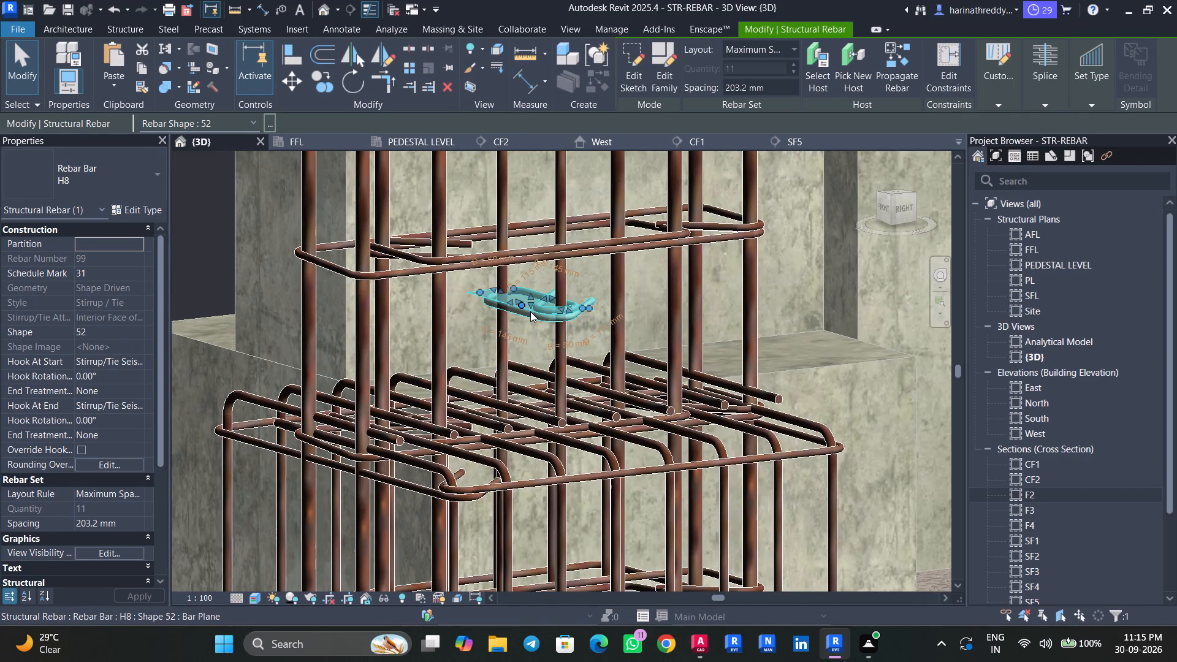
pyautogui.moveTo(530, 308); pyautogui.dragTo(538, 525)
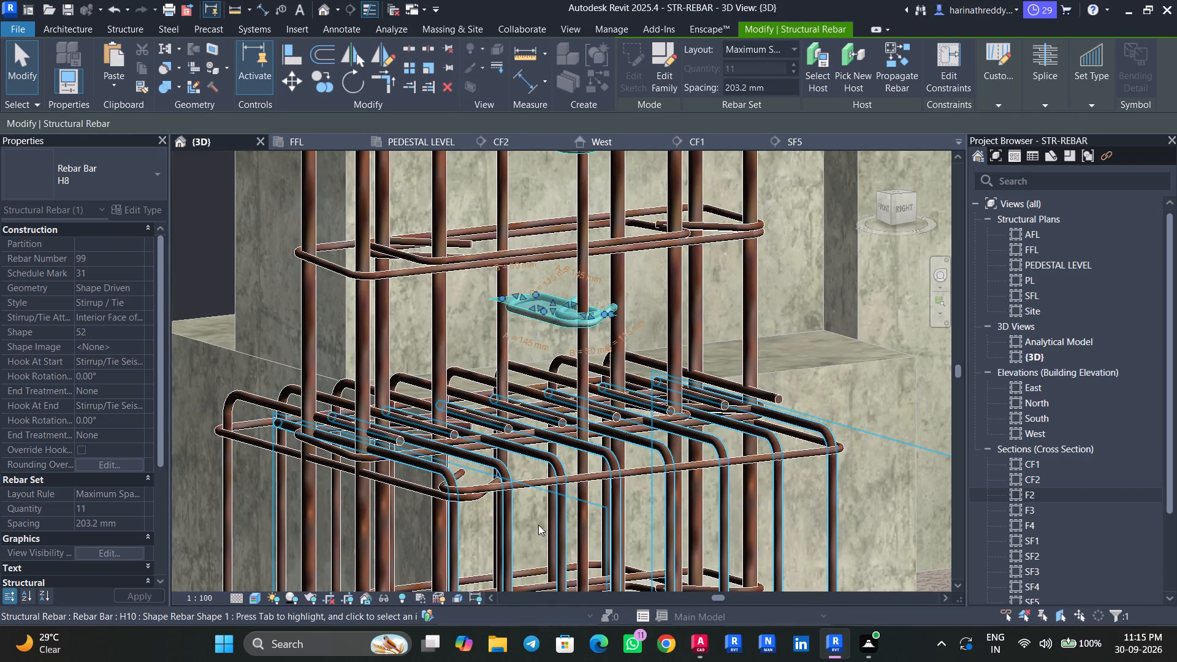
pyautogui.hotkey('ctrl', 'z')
# Extend the bottom end of the narrow middle H8 stirrup set down from the column into the top of the pedestal cage.
pyautogui.click(524, 314)
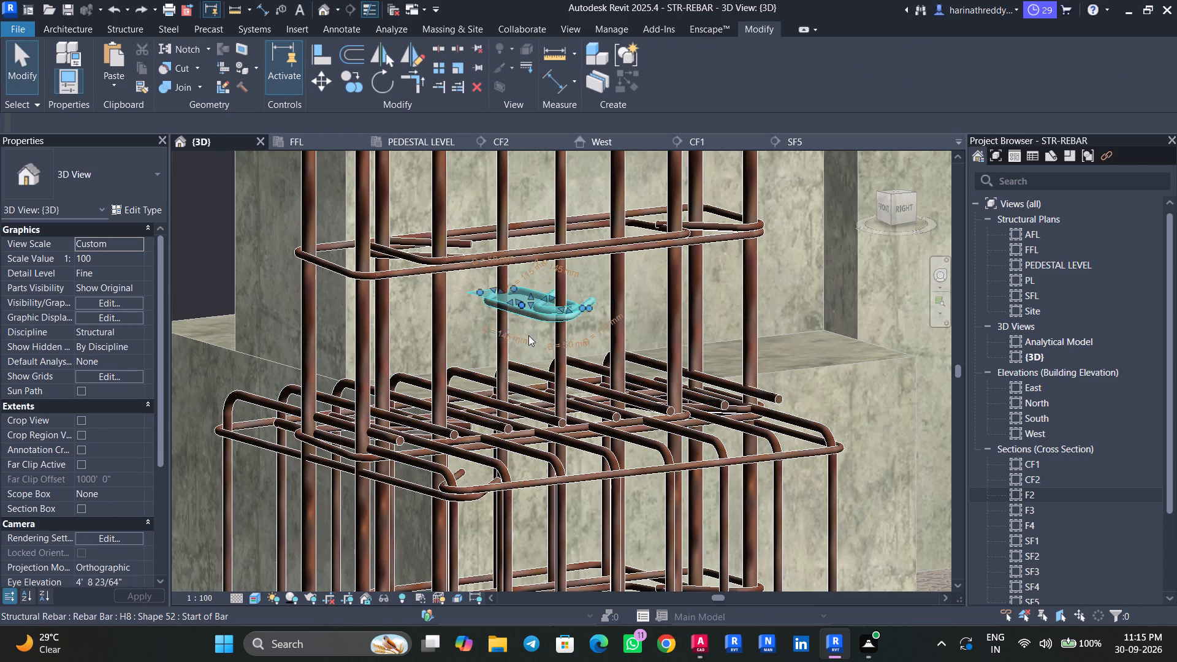
pyautogui.scroll(5, 526, 311)
pyautogui.moveTo(535, 300); pyautogui.dragTo(539, 416)
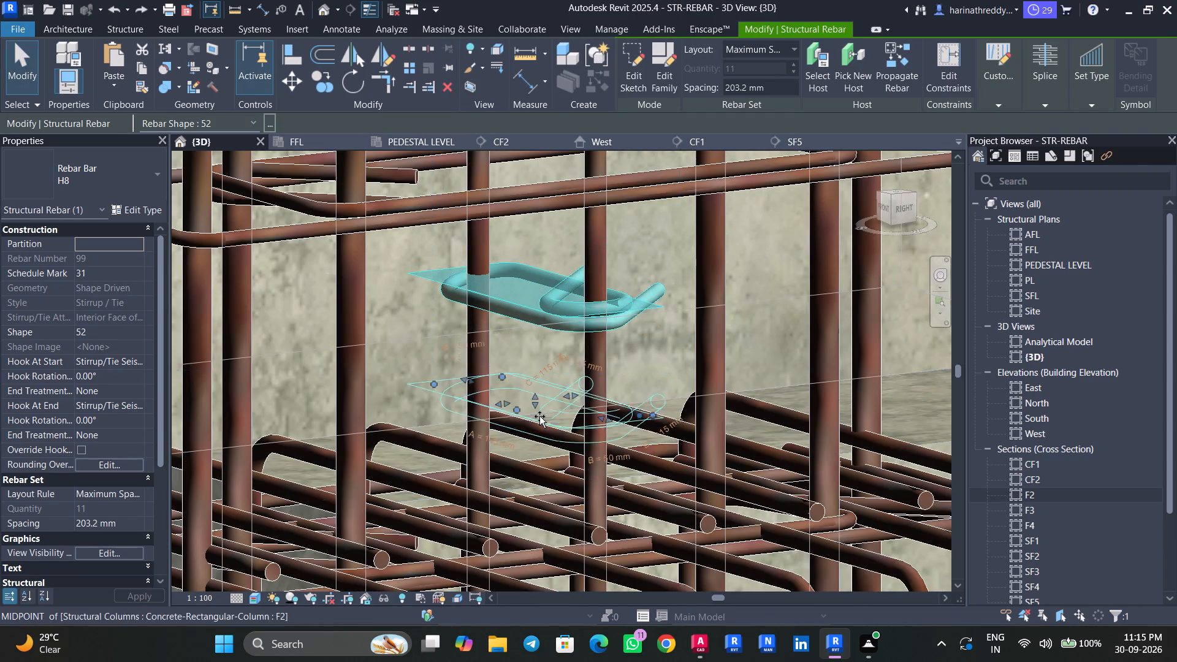
pyautogui.moveTo(539, 416); pyautogui.dragTo(536, 512)
pyautogui.scroll(-3, 536, 513)
pyautogui.scroll(1, 536, 513)
pyautogui.scroll(-1, 536, 513)
pyautogui.moveTo(536, 513); pyautogui.dragTo(481, 226, button='middle')
pyautogui.scroll(-3, 482, 265)
pyautogui.scroll(3, 486, 249)
pyautogui.scroll(-1, 486, 249)
pyautogui.moveTo(476, 238); pyautogui.dragTo(476, 256)
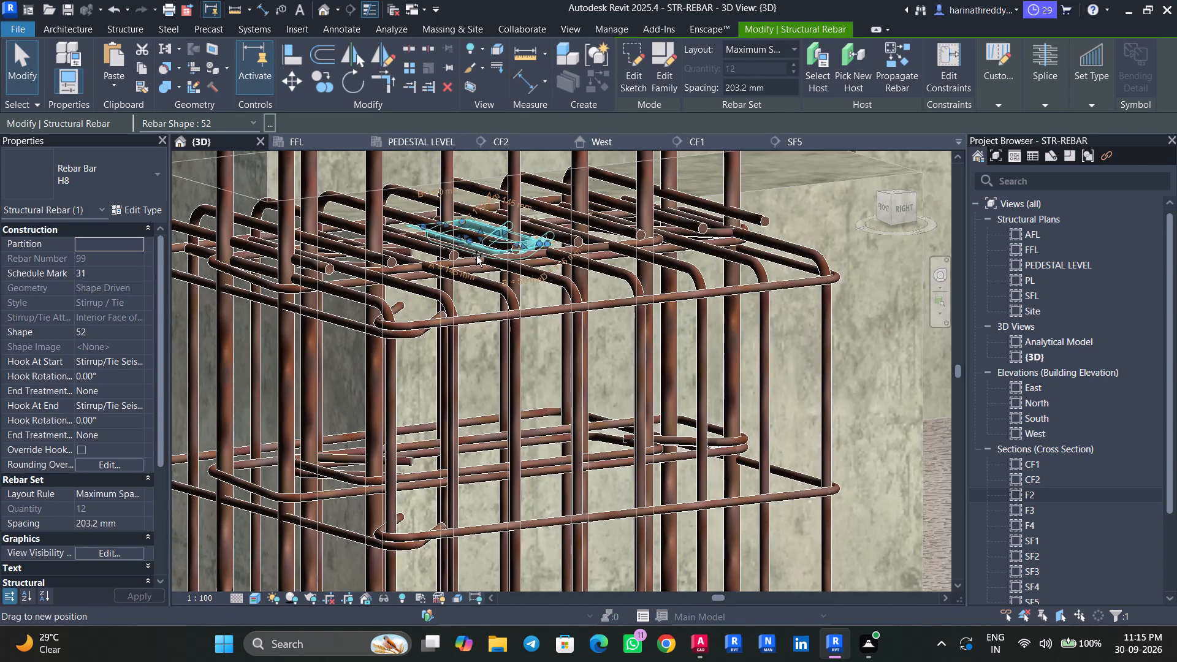
pyautogui.moveTo(476, 256); pyautogui.dragTo(469, 259)
pyautogui.scroll(4, 480, 234)
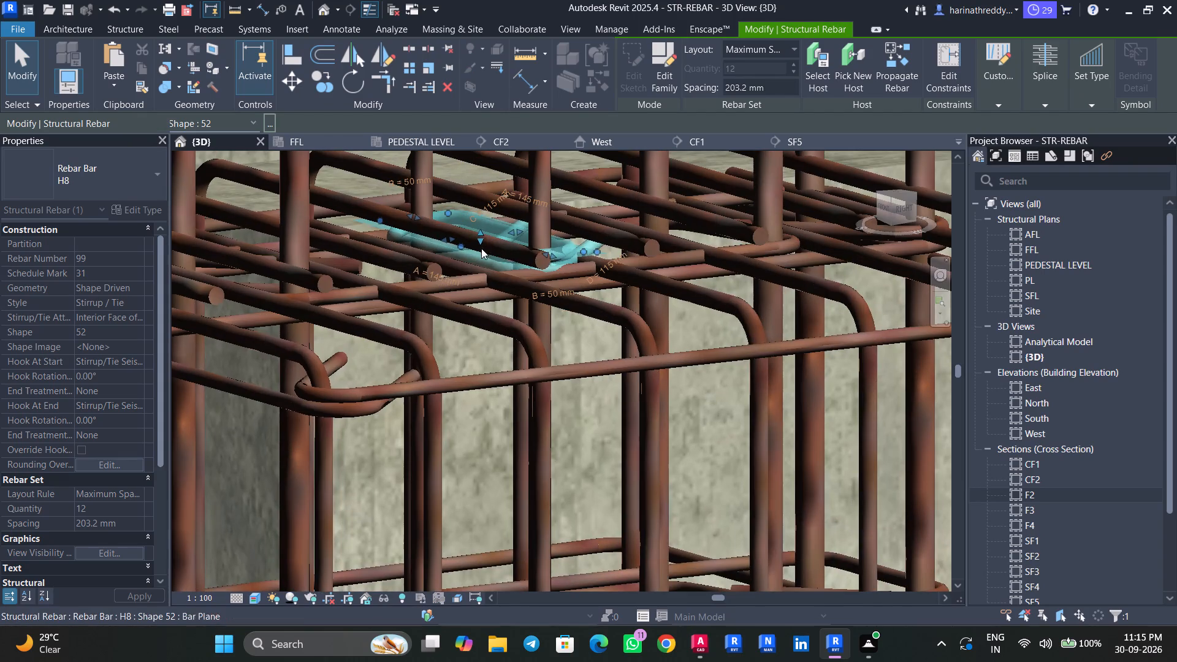
# Extend the bottom end of the narrow middle H8 stirrup set further down through the pedestal cage.
pyautogui.moveTo(481, 246); pyautogui.dragTo(481, 543)
pyautogui.moveTo(496, 511); pyautogui.dragTo(496, 503, button='middle')
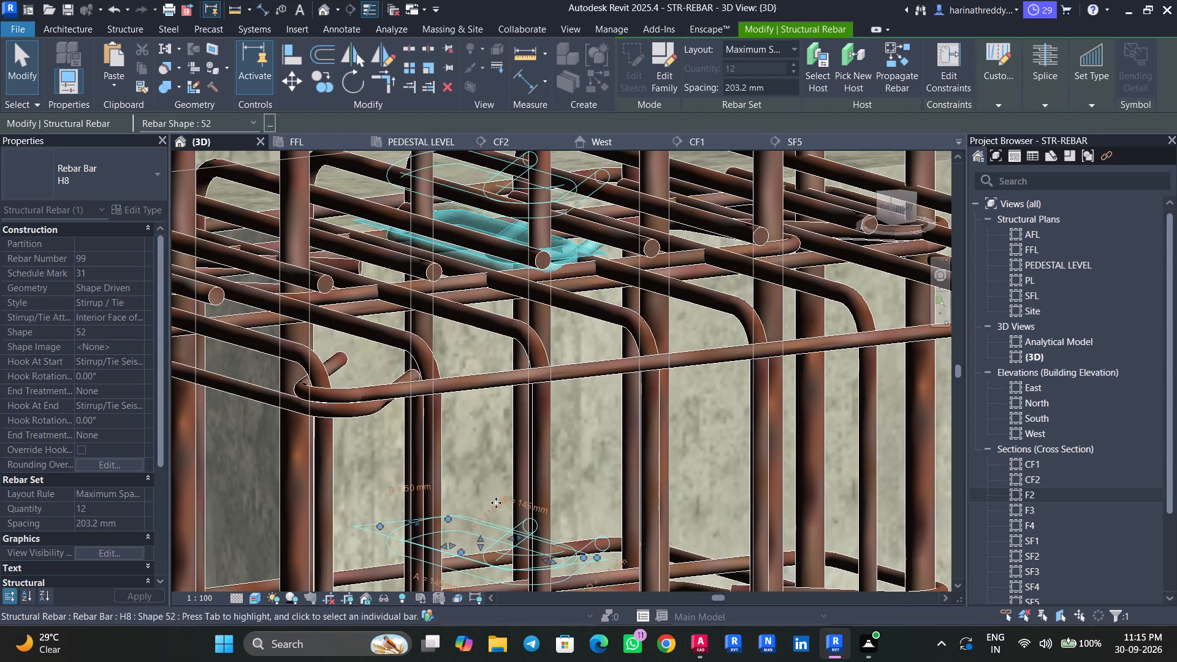
pyautogui.moveTo(496, 503); pyautogui.dragTo(458, 257, button='middle')
pyautogui.moveTo(442, 297); pyautogui.dragTo(435, 476)
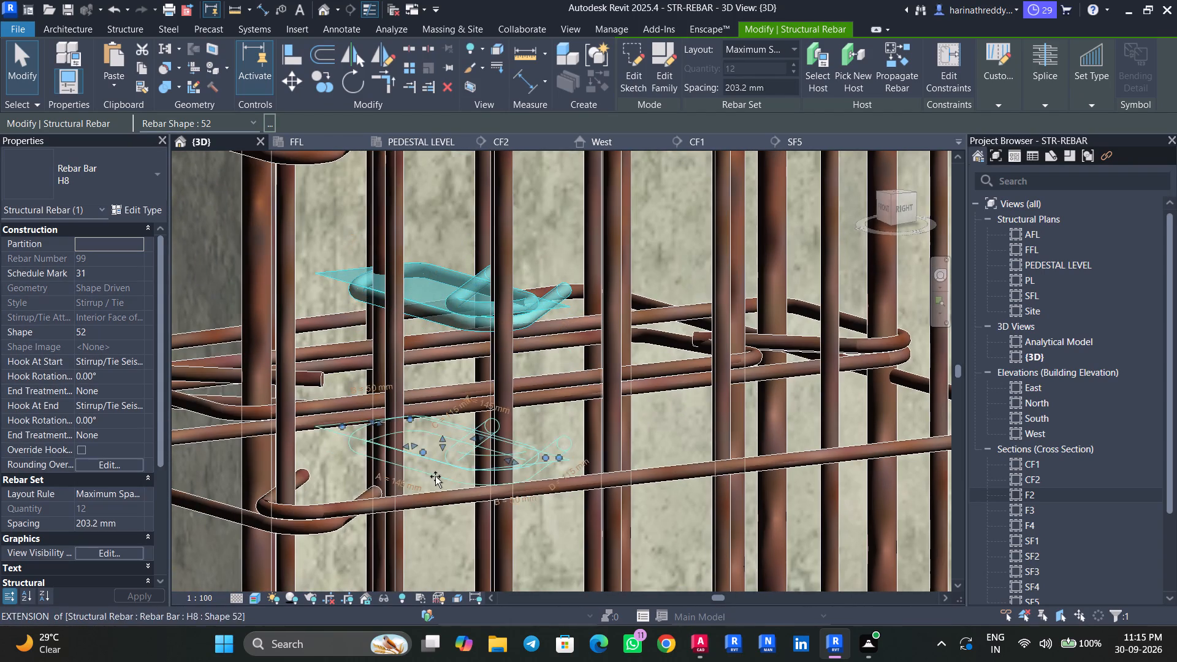
pyautogui.moveTo(435, 476); pyautogui.dragTo(437, 521)
pyautogui.moveTo(502, 496); pyautogui.dragTo(449, 192, button='middle')
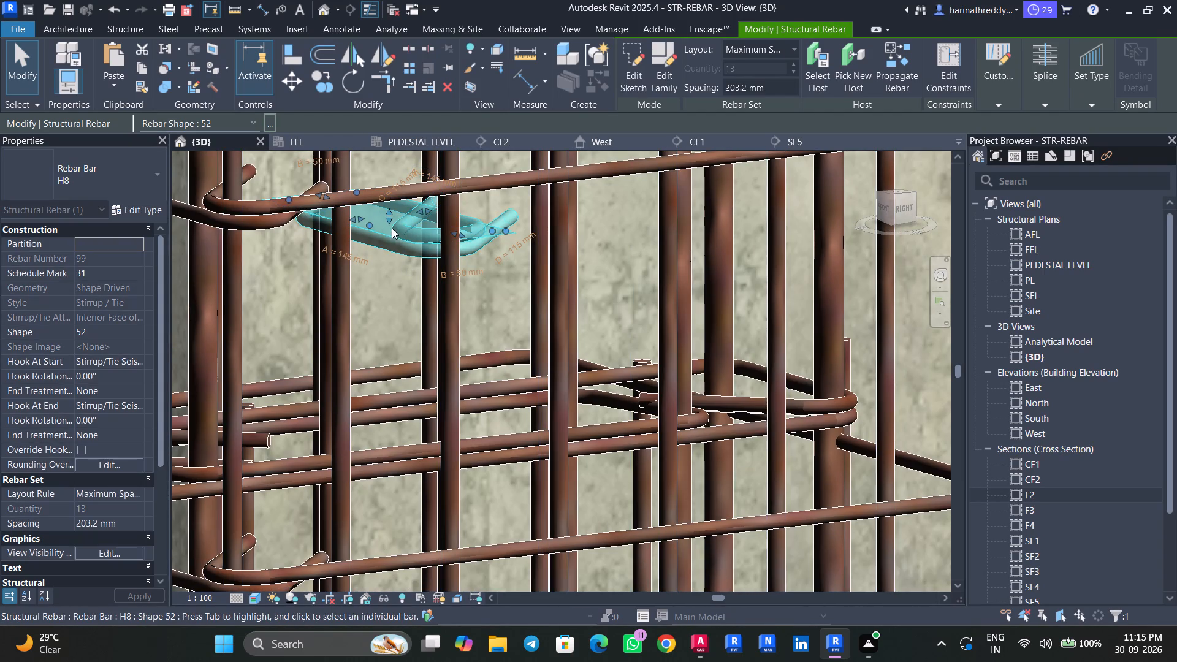
pyautogui.moveTo(386, 224); pyautogui.dragTo(361, 511)
pyautogui.moveTo(422, 479); pyautogui.dragTo(414, 210, button='middle')
pyautogui.scroll(1, 414, 362)
pyautogui.moveTo(376, 260); pyautogui.dragTo(383, 514)
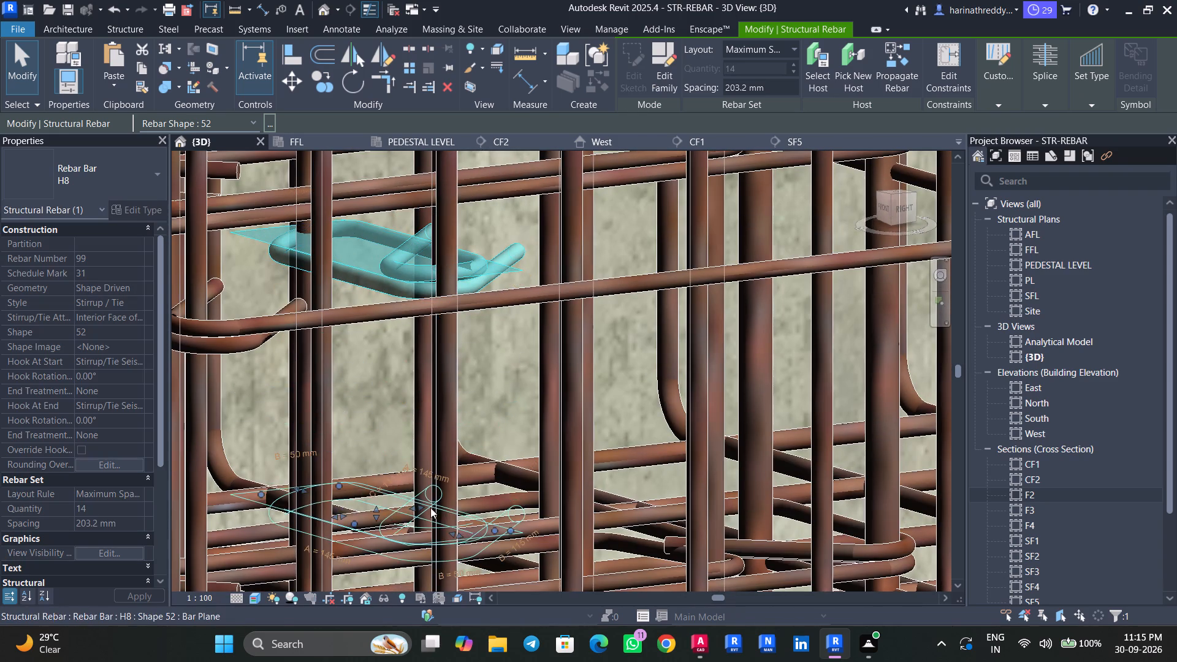
pyautogui.moveTo(436, 485); pyautogui.dragTo(435, 196, button='middle')
pyautogui.moveTo(375, 235); pyautogui.dragTo(381, 491)
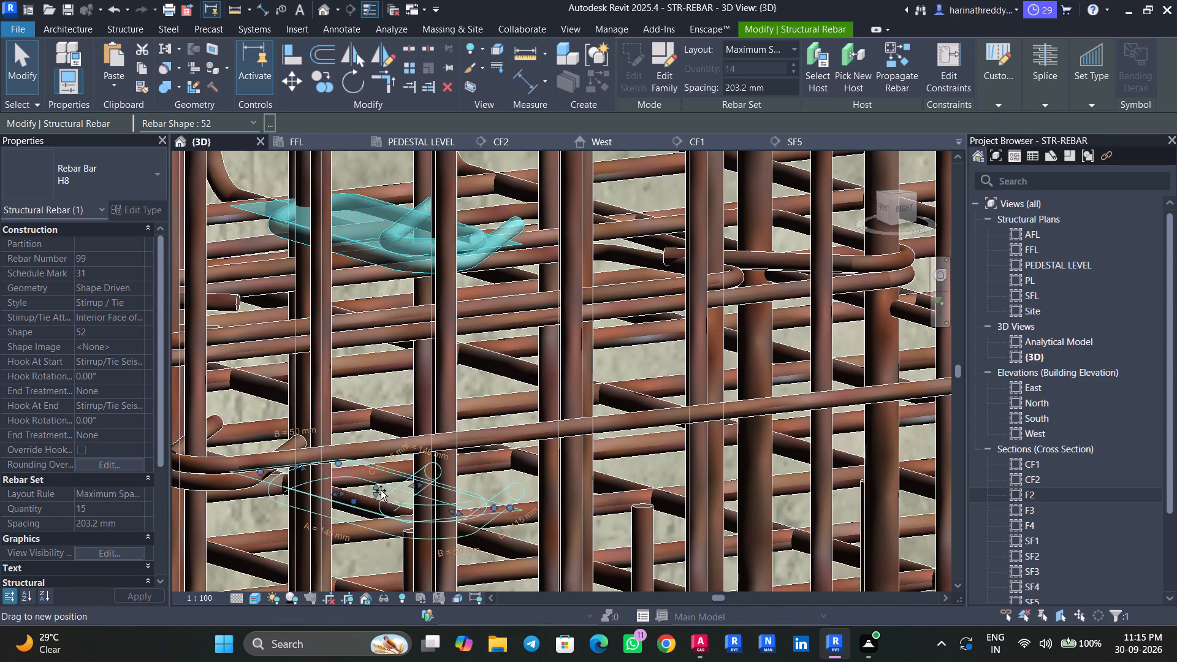
pyautogui.moveTo(435, 460); pyautogui.dragTo(493, 238, button='middle')
# Extend the bottom end of the narrow middle H8 stirrup set from the lower pedestal to just above the footing's bottom mesh.
pyautogui.scroll(-3, 494, 242)
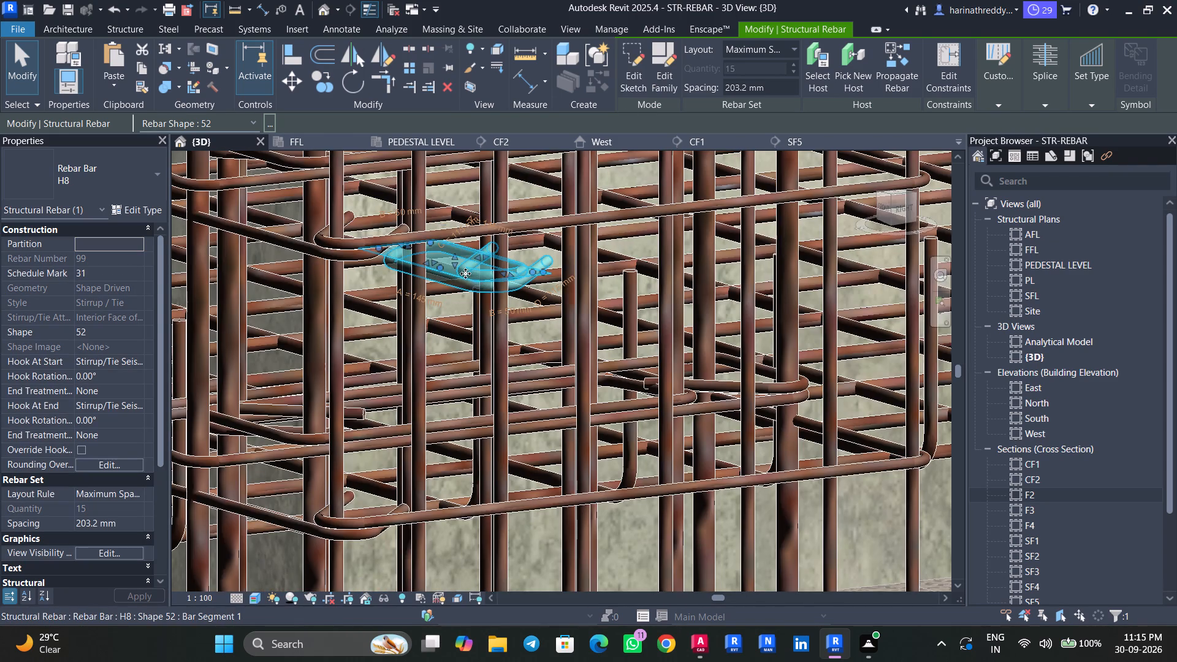
pyautogui.scroll(1, 465, 273)
pyautogui.moveTo(453, 267); pyautogui.dragTo(469, 546)
pyautogui.scroll(-6, 552, 460)
pyautogui.moveTo(563, 451); pyautogui.dragTo(565, 191, button='middle')
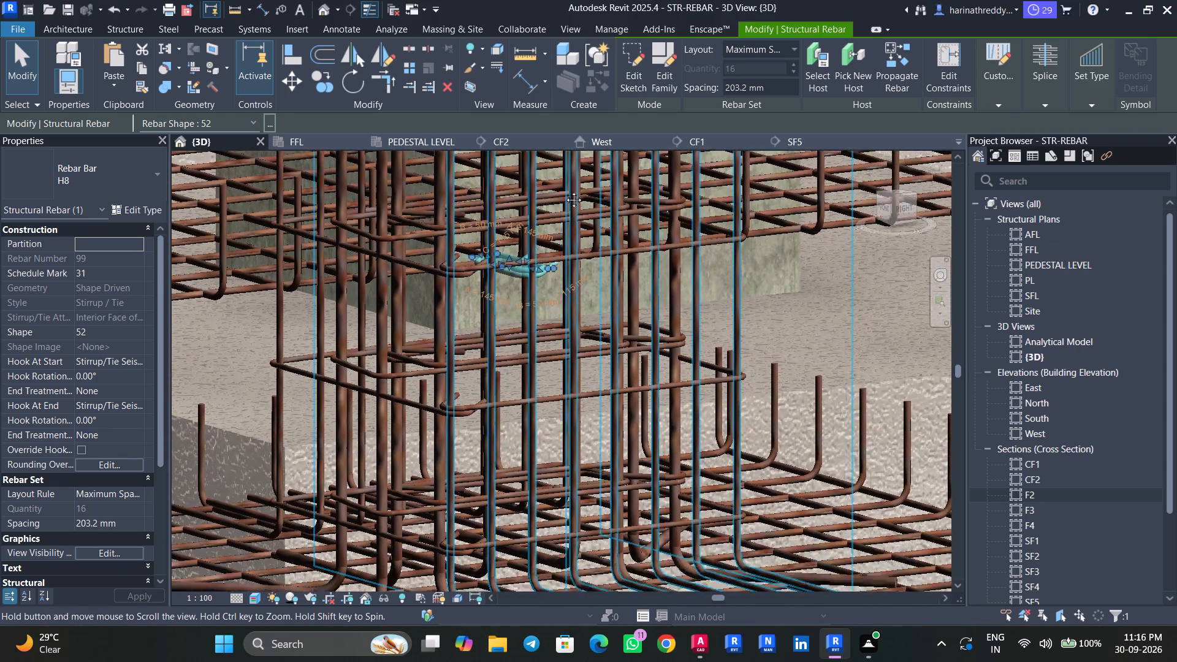
pyautogui.moveTo(565, 191); pyautogui.dragTo(568, 177, button='middle')
pyautogui.scroll(4, 527, 230)
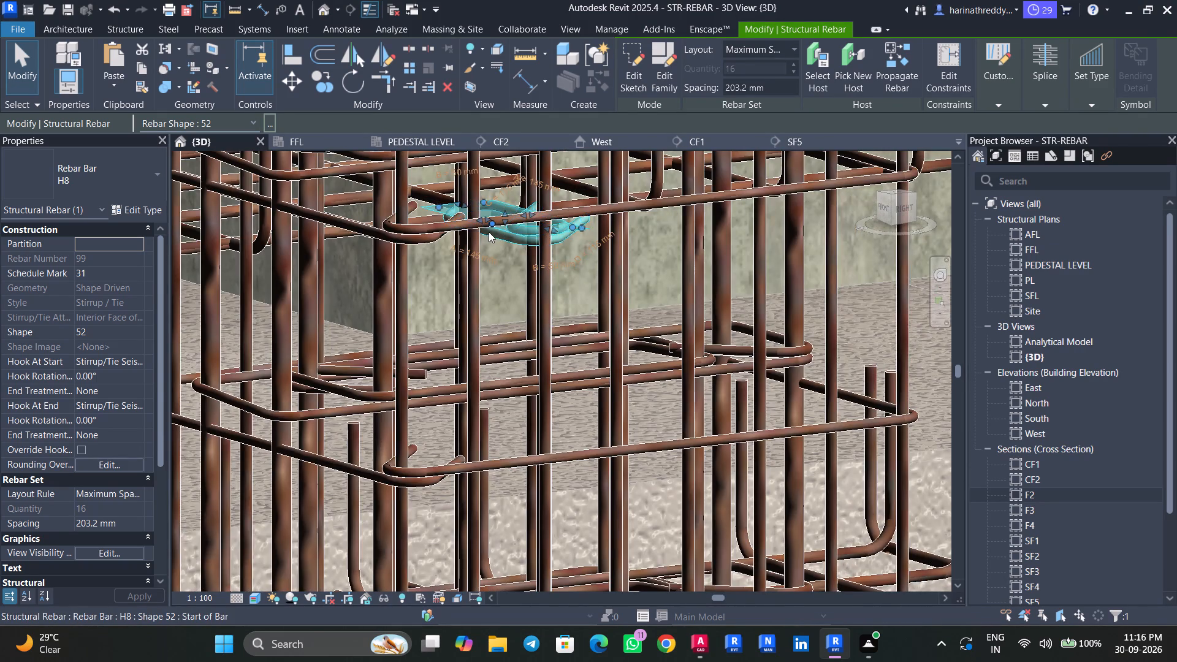
pyautogui.scroll(4, 484, 230)
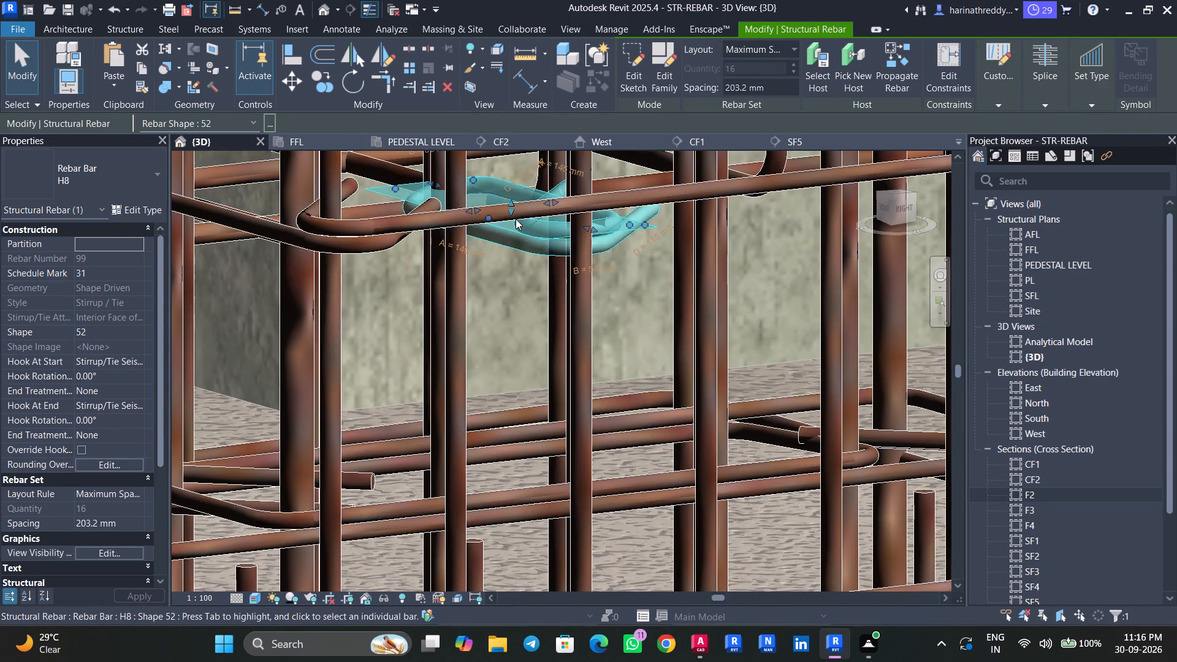
pyautogui.moveTo(514, 218); pyautogui.dragTo(514, 534)
pyautogui.moveTo(600, 511); pyautogui.dragTo(573, 232, button='middle')
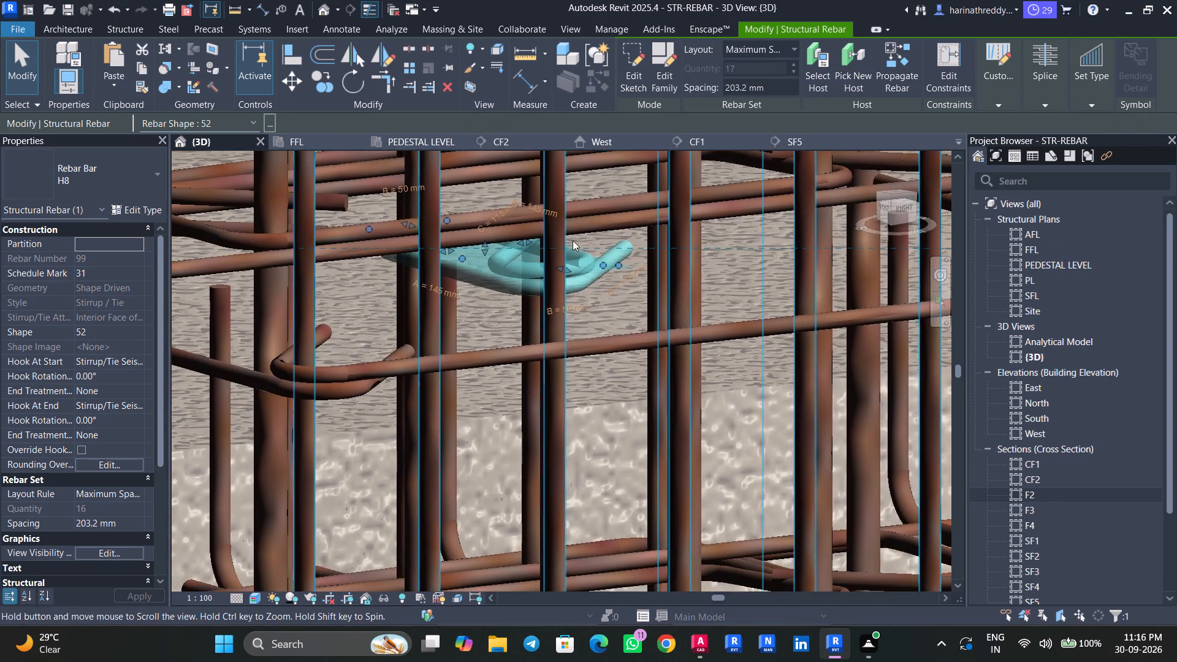
pyautogui.scroll(-6, 572, 242)
pyautogui.scroll(5, 525, 251)
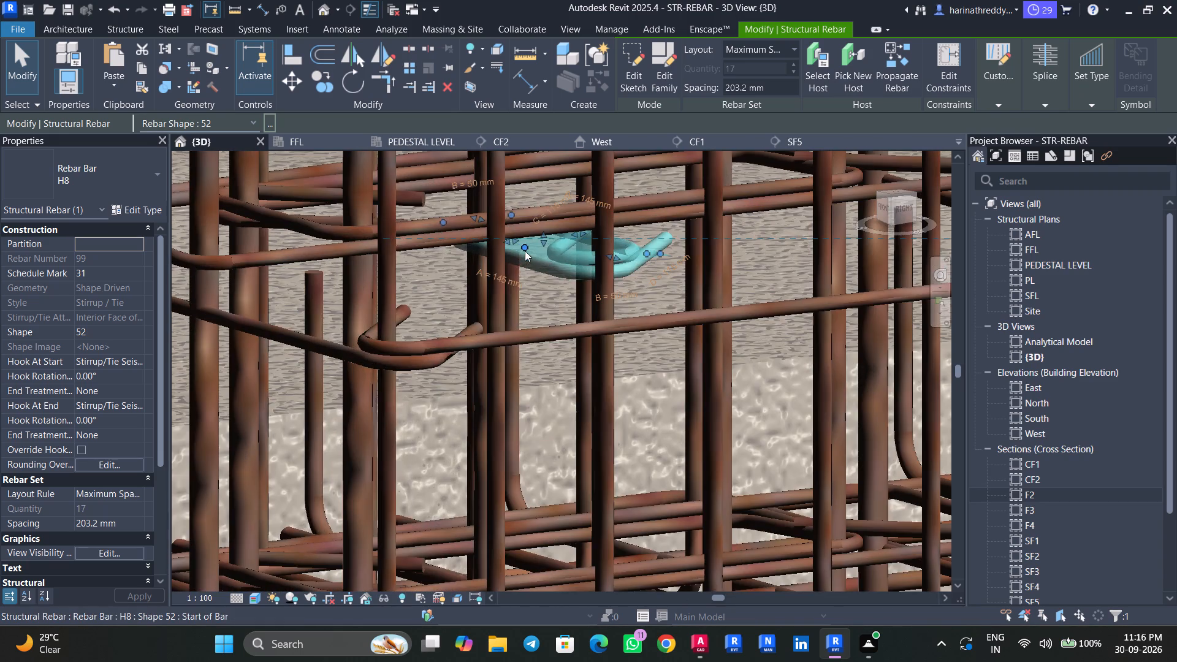
pyautogui.moveTo(544, 244); pyautogui.dragTo(539, 463)
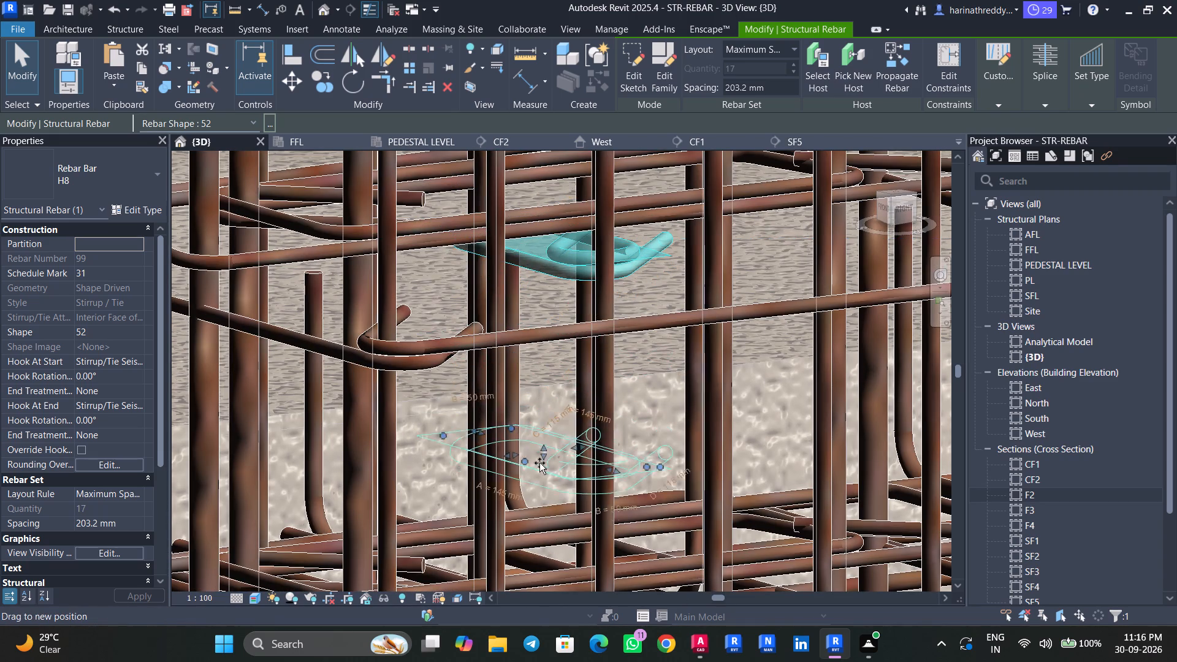
pyautogui.moveTo(539, 463); pyautogui.dragTo(539, 483)
pyautogui.scroll(-8, 539, 423)
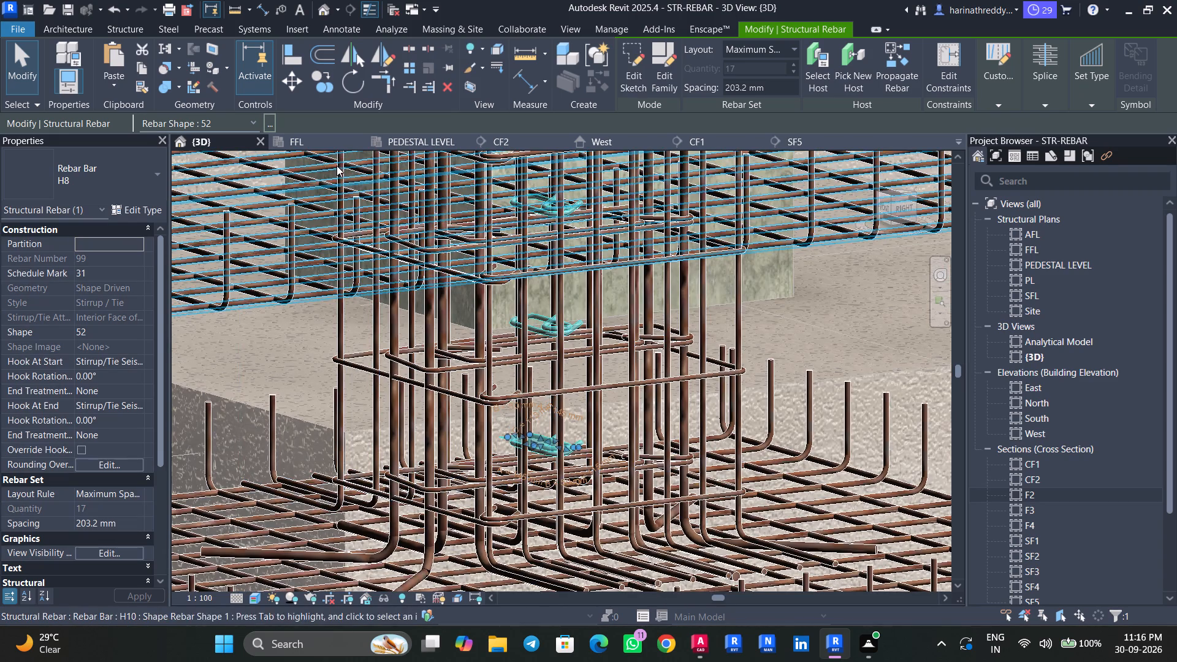
# Examine the extended H8 stirrup sets through the pedestal and footing in section F2.
pyautogui.click(1034, 497)
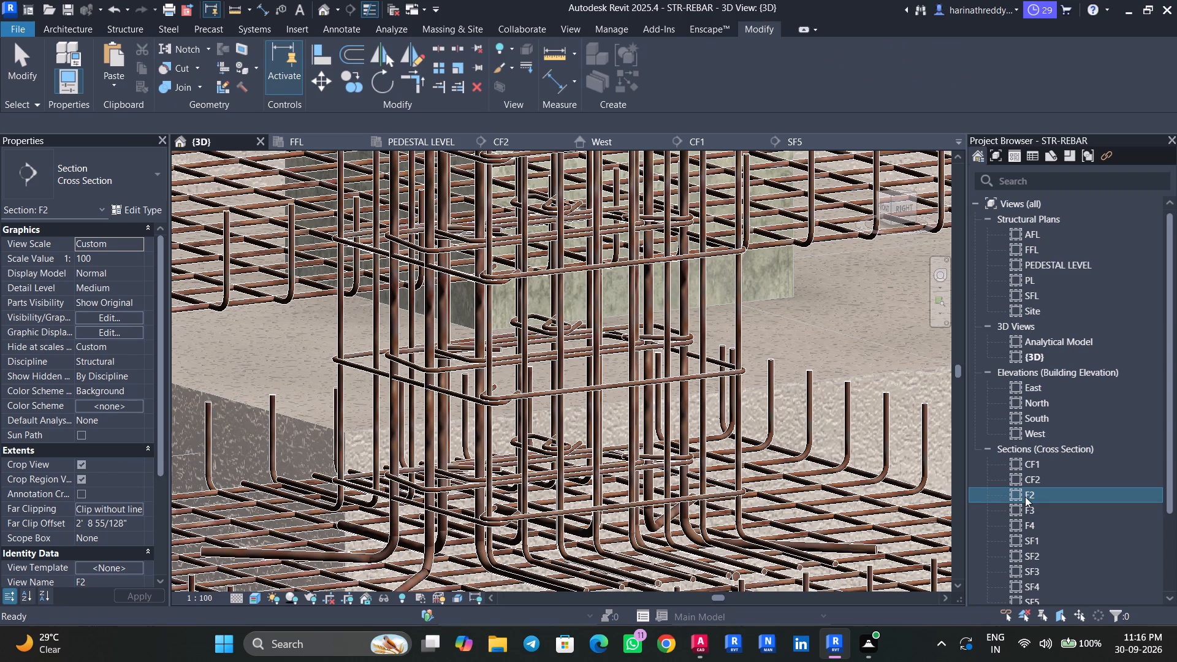
pyautogui.doubleClick(1025, 496)
pyautogui.scroll(-3, 625, 422)
pyautogui.moveTo(627, 430); pyautogui.dragTo(627, 290, button='middle')
pyautogui.moveTo(728, 499); pyautogui.dragTo(753, 317, button='middle')
pyautogui.scroll(13, 739, 371)
pyautogui.press('Escape')
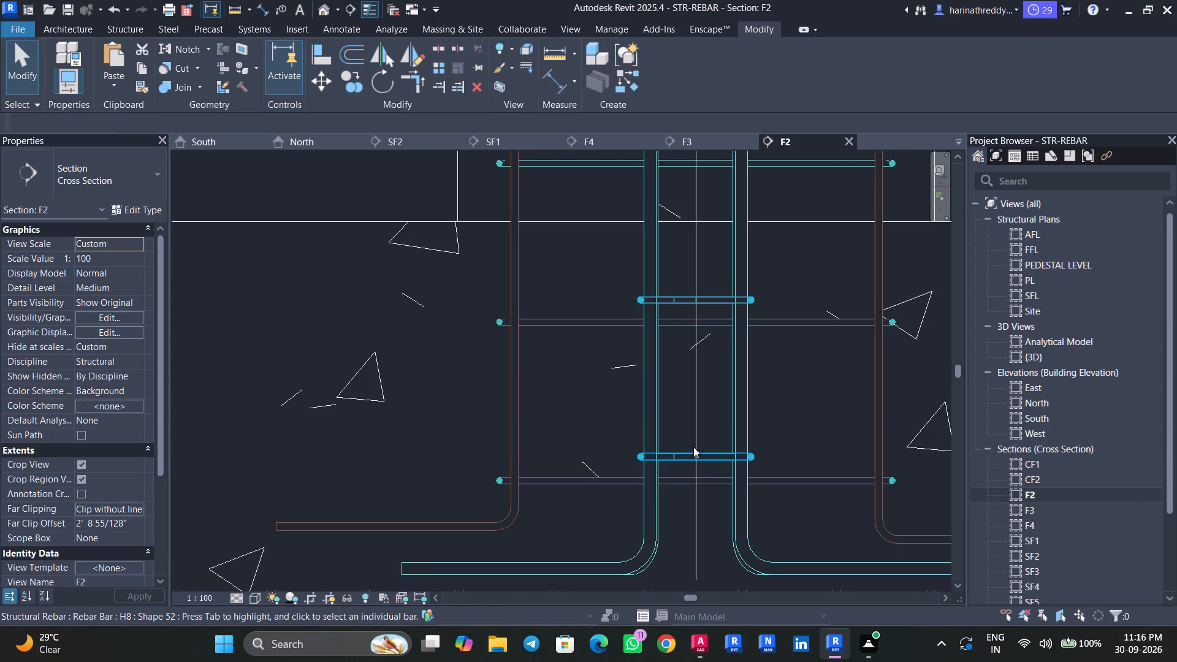
pyautogui.click(693, 447)
pyautogui.press('Escape')
pyautogui.press('Escape')
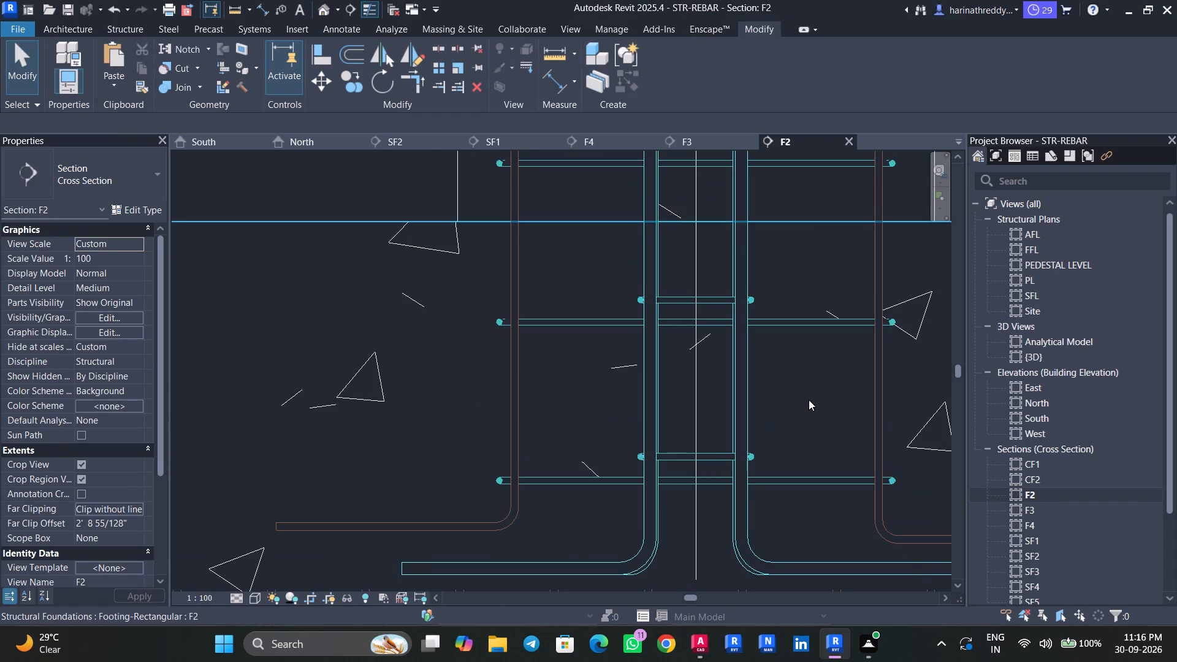
pyautogui.scroll(-5, 809, 400)
pyautogui.moveTo(809, 395); pyautogui.dragTo(702, 550, button='middle')
pyautogui.scroll(-5, 840, 383)
pyautogui.moveTo(839, 383); pyautogui.dragTo(787, 439, button='middle')
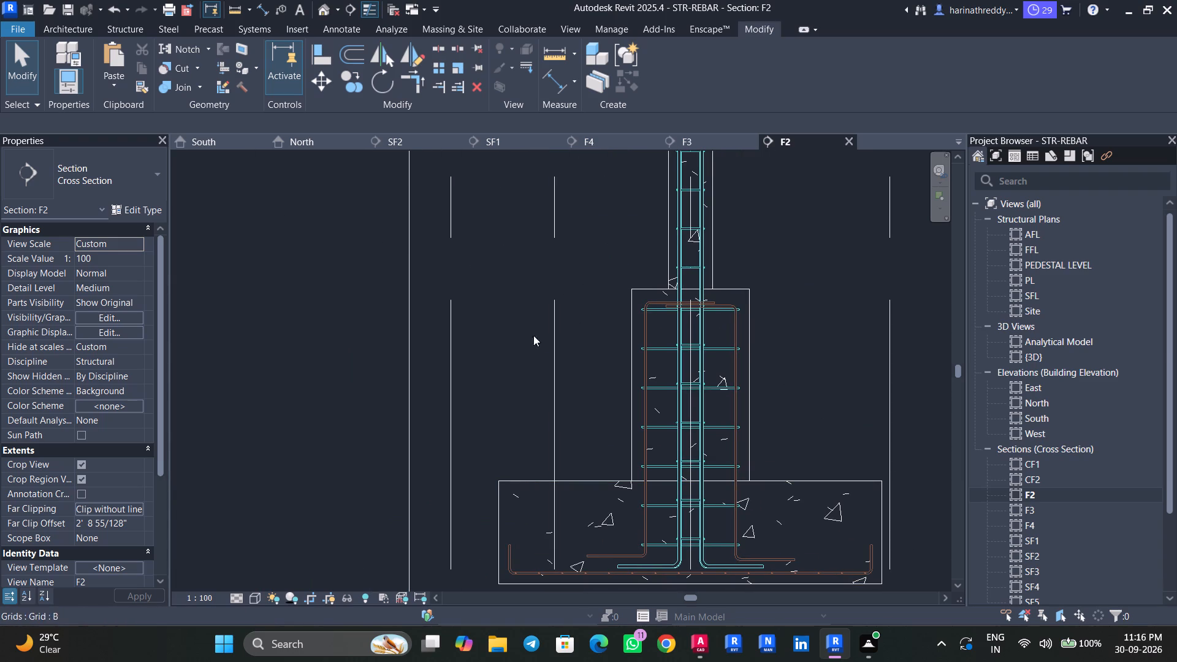
# In AutoCAD, examine the C2 and C3 foundation-to-ground-floor-roof column details for their bar and stirrup arrangement.
pyautogui.click(695, 644)
pyautogui.scroll(4, 292, 348)
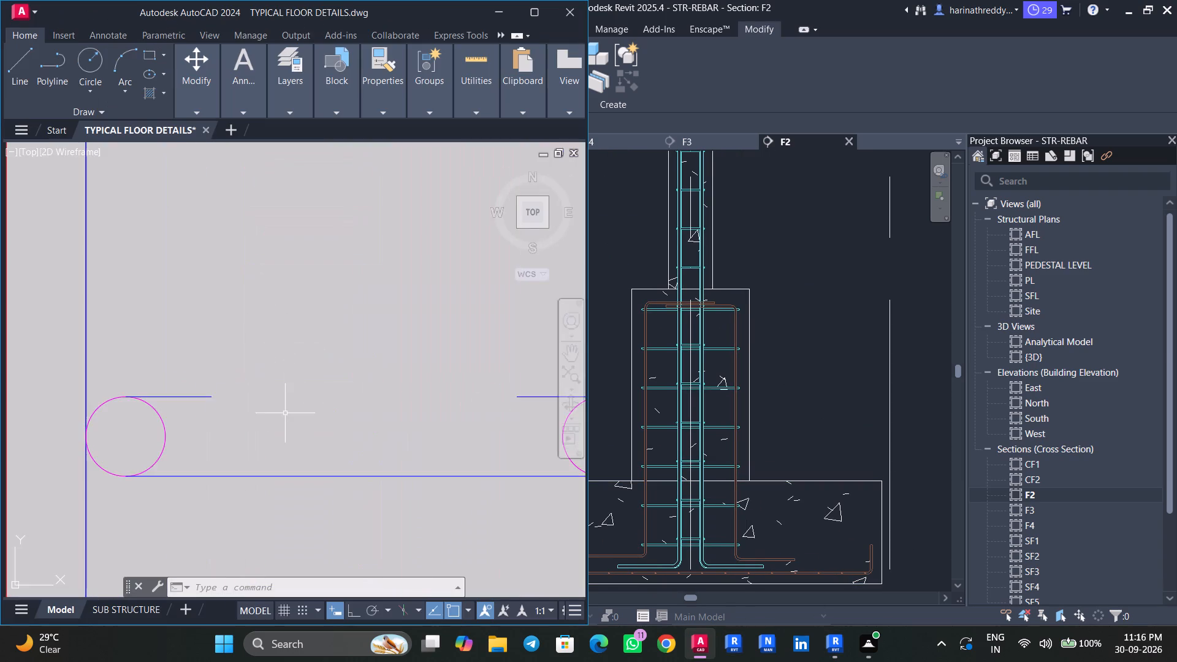
pyautogui.scroll(-2, 285, 414)
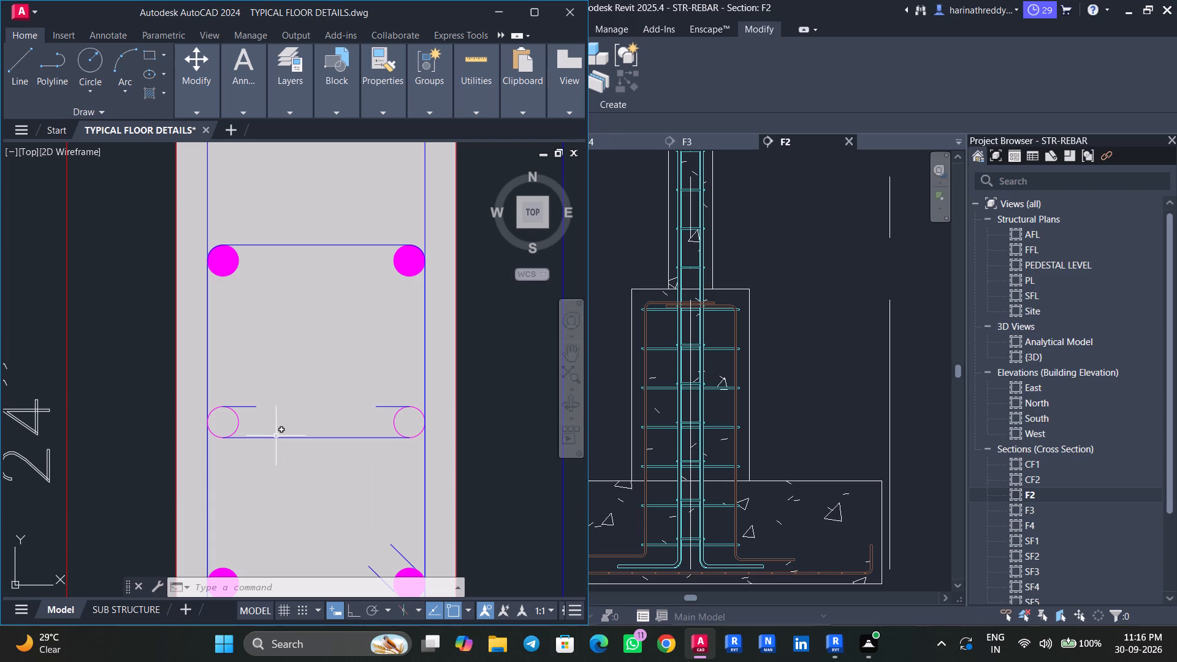
pyautogui.scroll(-4, 339, 412)
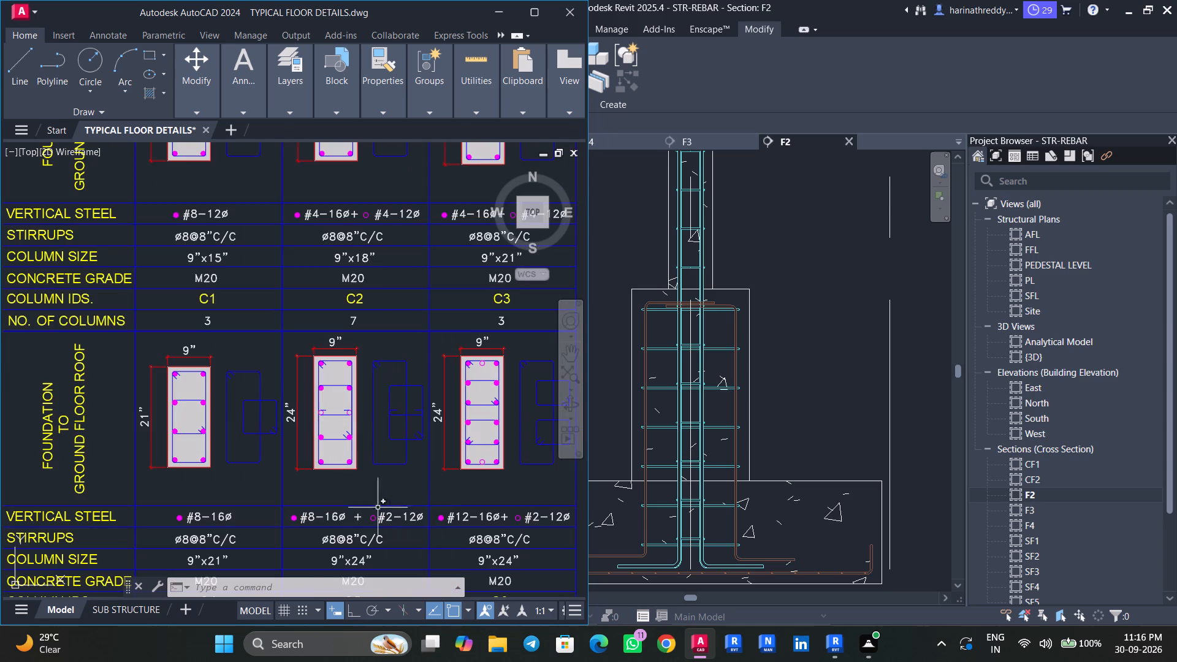
pyautogui.scroll(3, 497, 443)
pyautogui.moveTo(487, 455); pyautogui.dragTo(408, 448, button='middle')
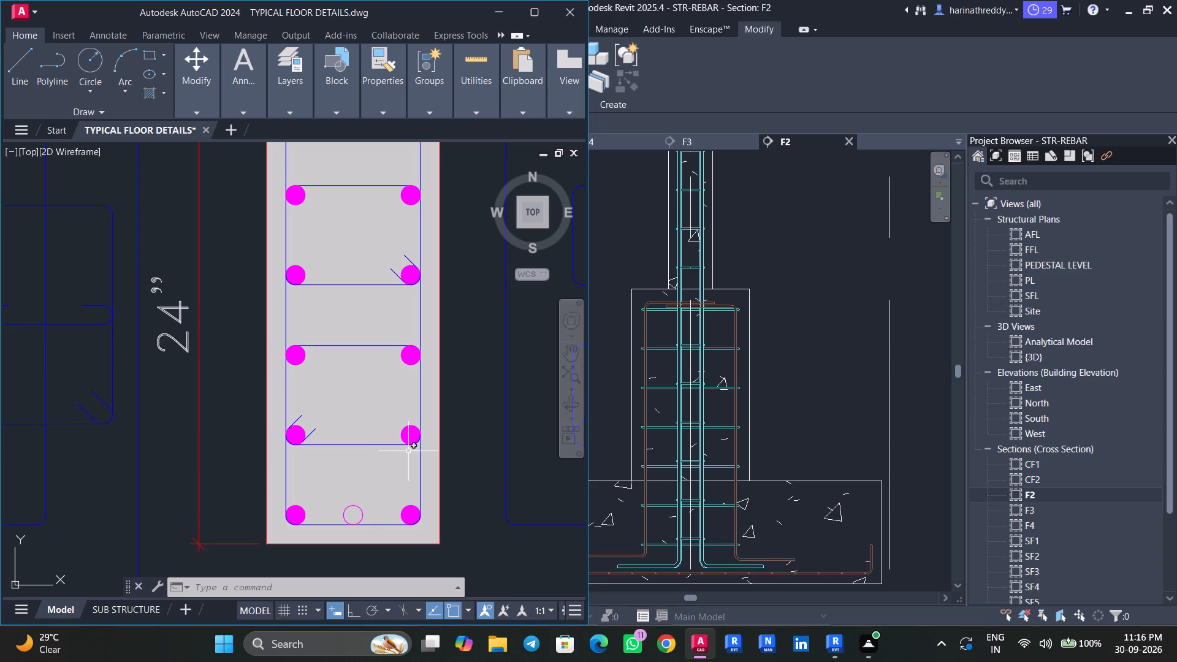
pyautogui.moveTo(482, 405); pyautogui.dragTo(476, 504, button='middle')
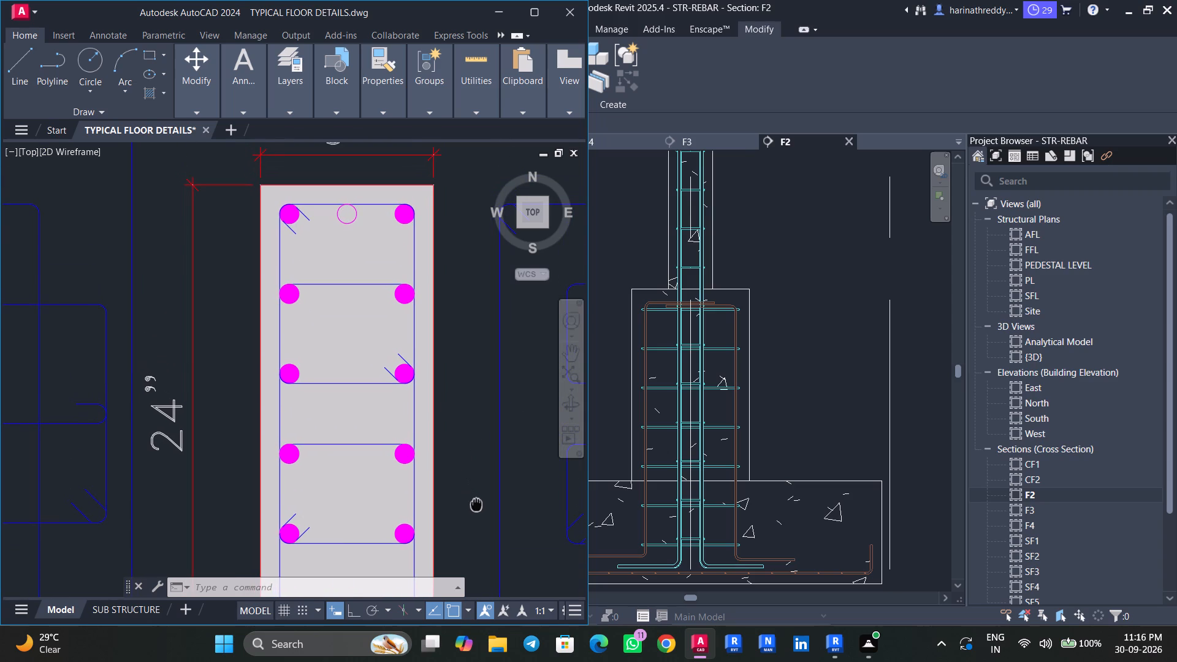
pyautogui.moveTo(476, 504); pyautogui.dragTo(474, 420, button='middle')
pyautogui.scroll(-1, 478, 506)
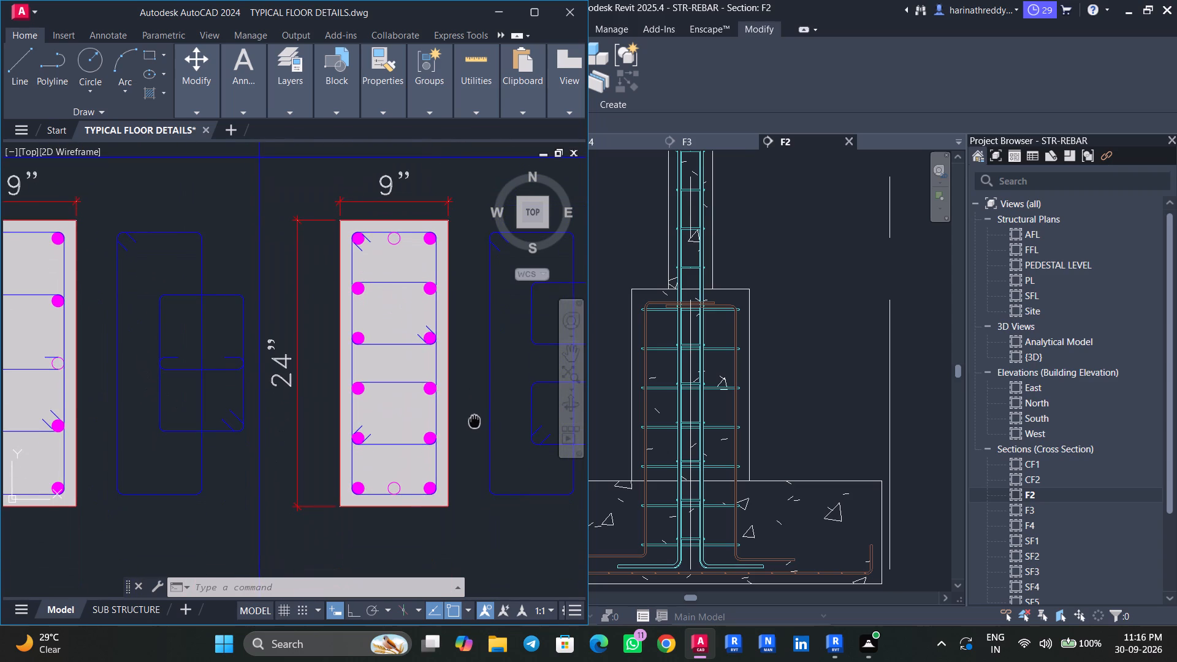
pyautogui.scroll(2, 415, 453)
pyautogui.scroll(-2, 414, 457)
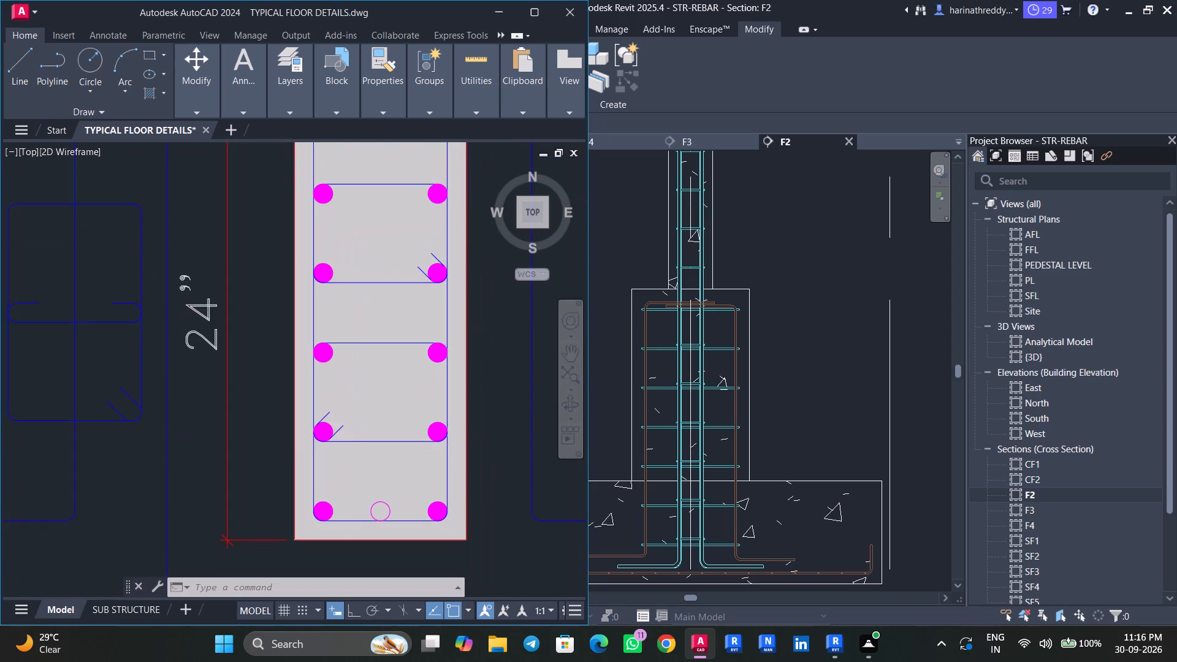
pyautogui.moveTo(414, 457); pyautogui.dragTo(413, 470, button='middle')
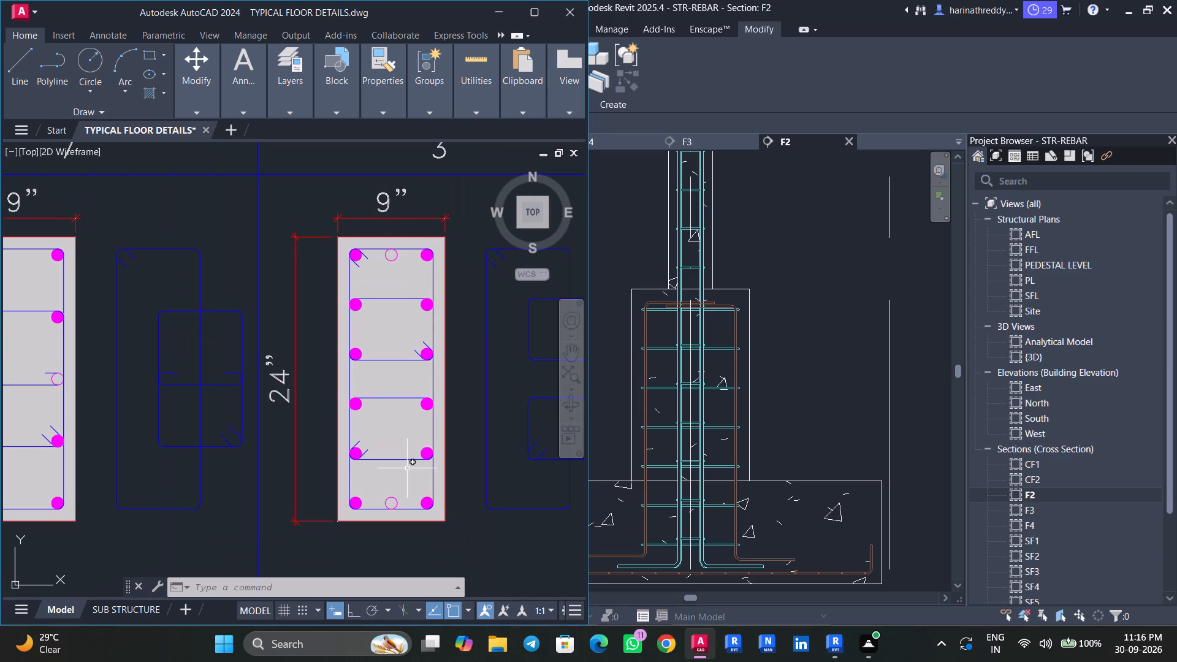
pyautogui.moveTo(403, 488); pyautogui.dragTo(481, 457, button='middle')
pyautogui.scroll(-1, 481, 457)
pyautogui.moveTo(481, 457); pyautogui.dragTo(437, 412, button='middle')
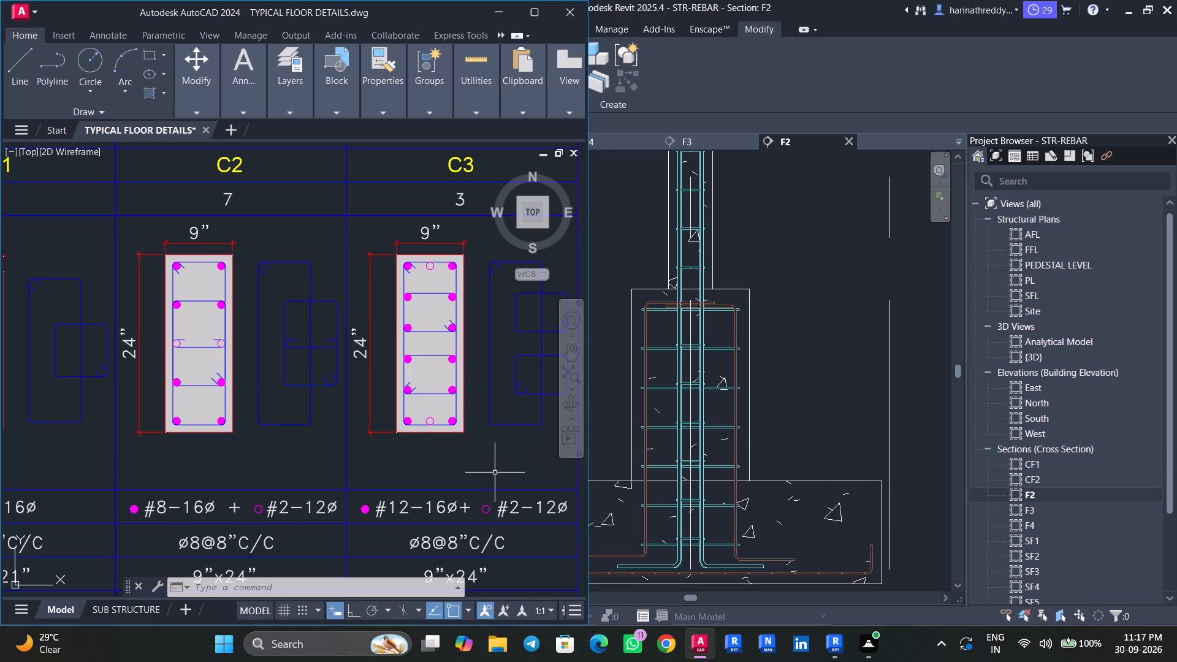
pyautogui.scroll(-4, 776, 318)
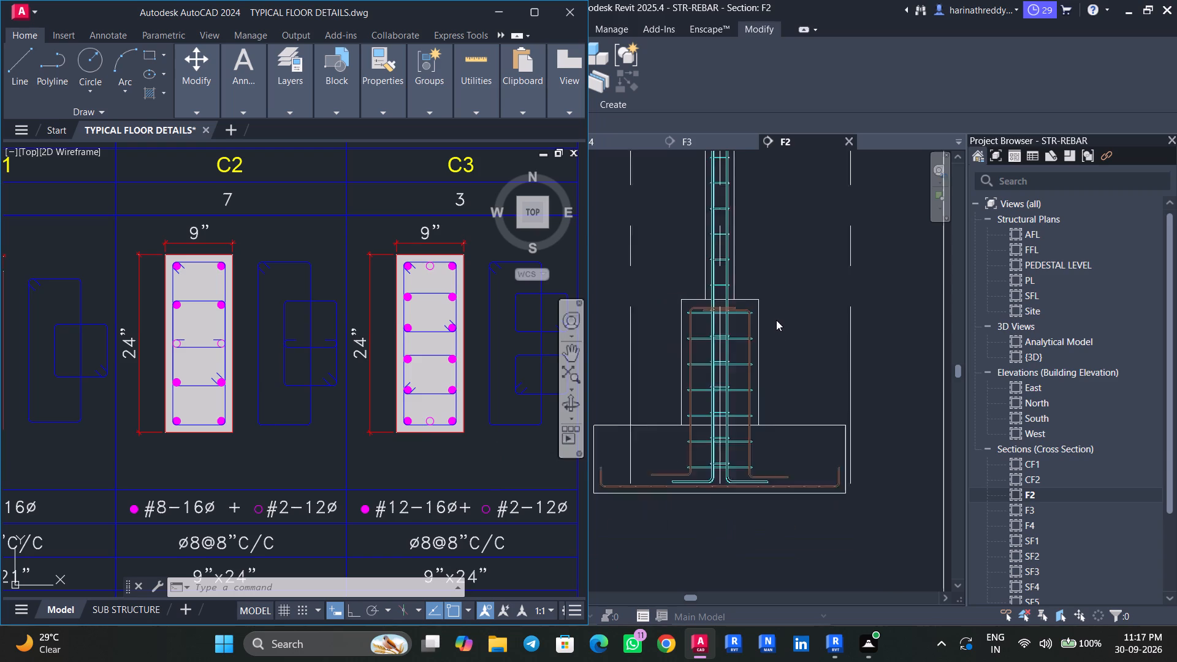
pyautogui.click(486, 11)
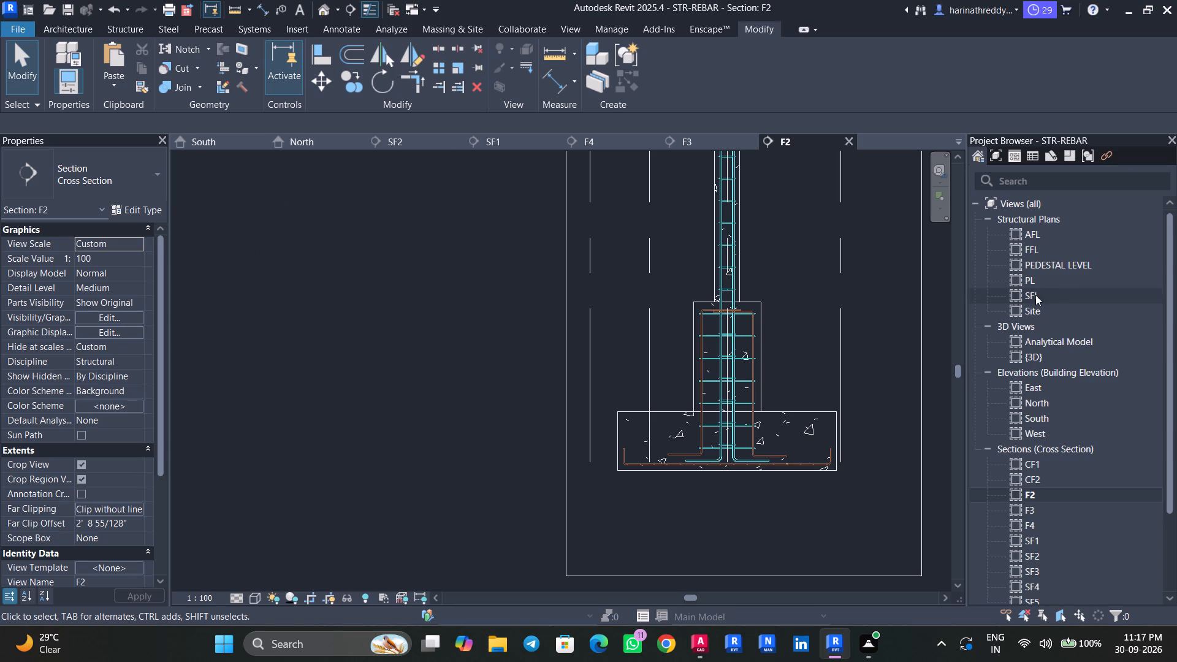
# Open the AFL structural plan and check the types of the interior footing near grid 3 and the two western footings on grid 5.
pyautogui.doubleClick(1040, 238)
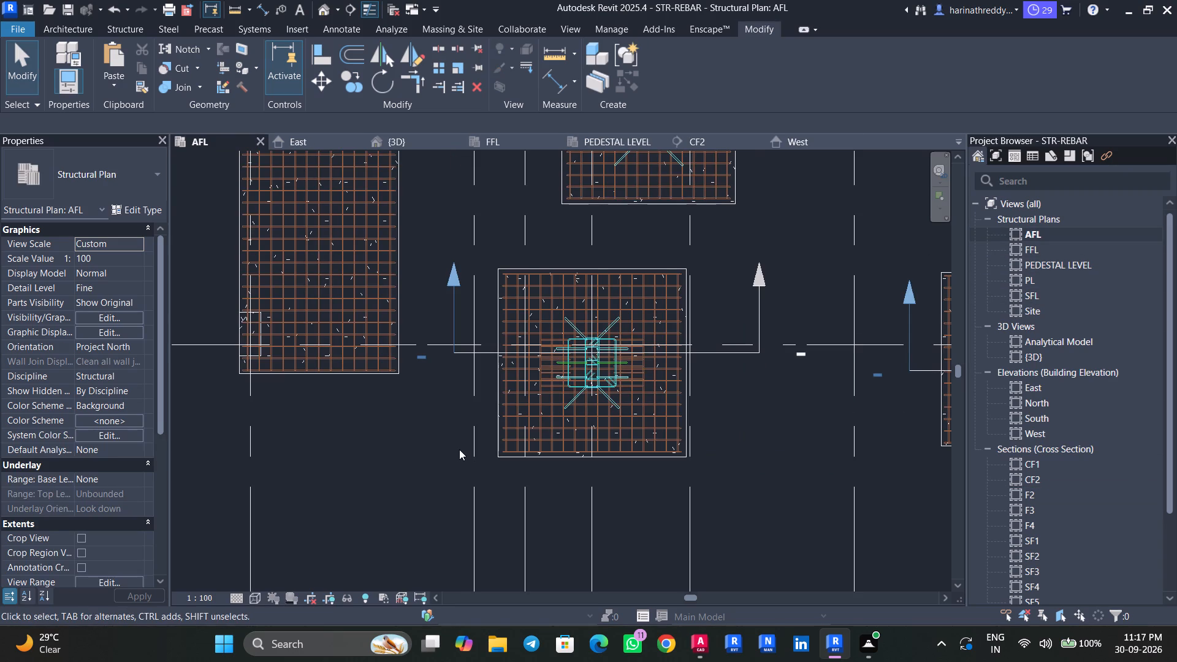
pyautogui.scroll(2, 459, 449)
pyautogui.scroll(6, 728, 368)
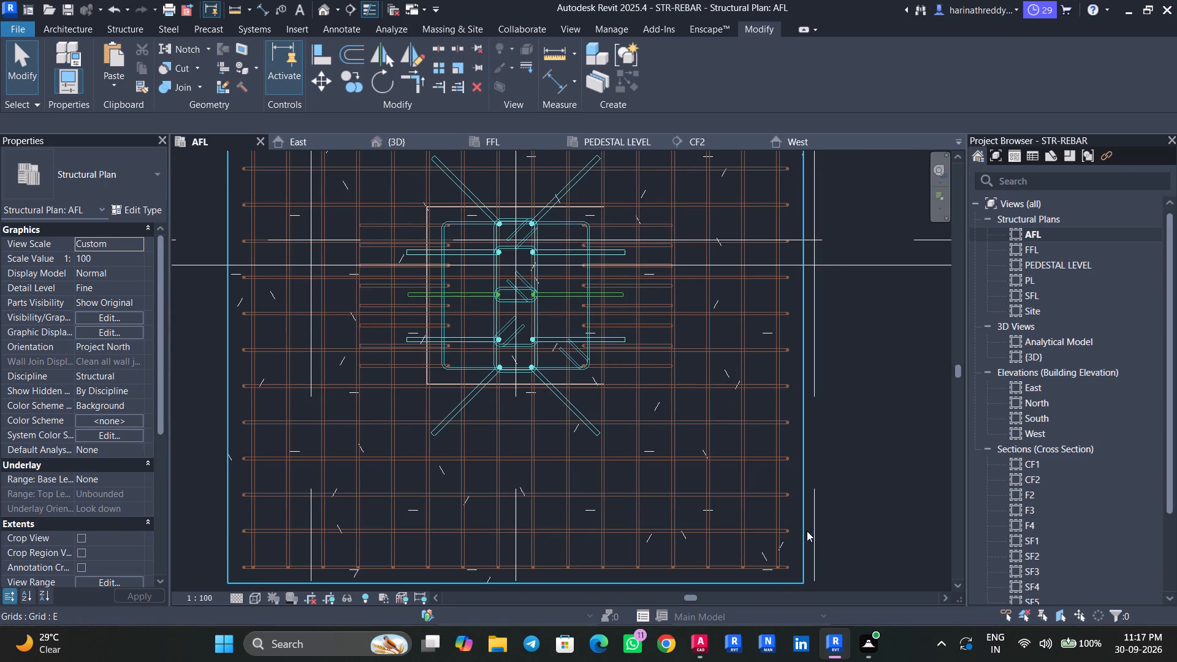
pyautogui.click(807, 531)
pyautogui.scroll(-8, 807, 530)
pyautogui.scroll(1, 806, 528)
pyautogui.scroll(-1, 806, 528)
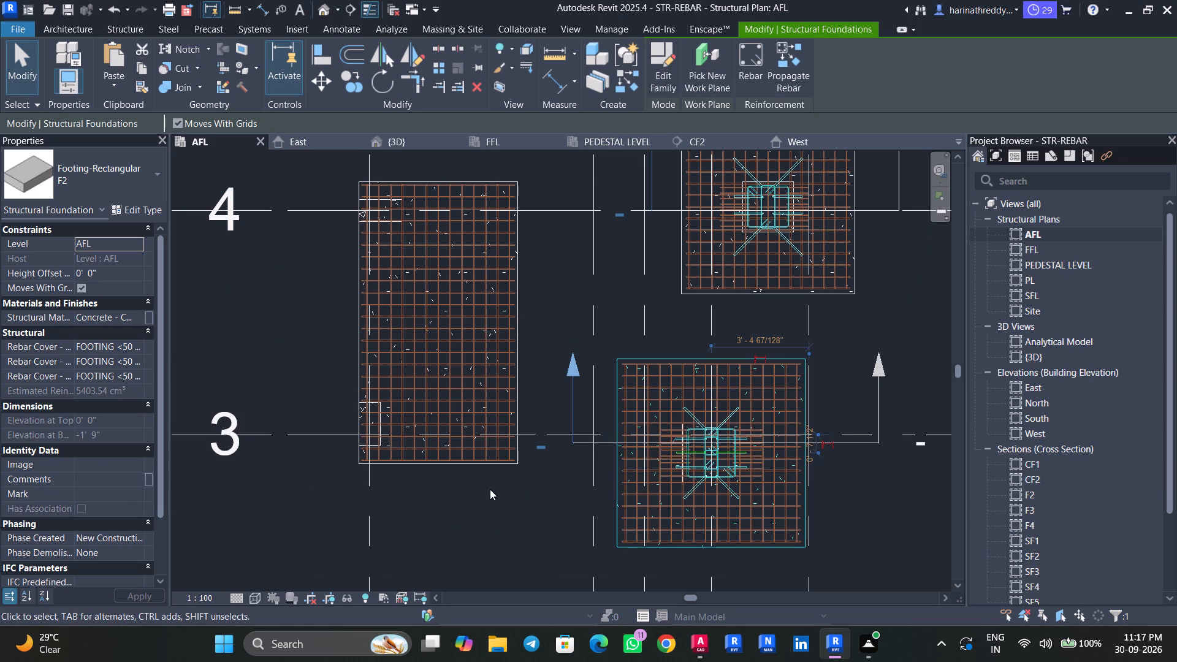
pyautogui.moveTo(500, 484); pyautogui.dragTo(509, 617, button='middle')
pyautogui.press('Escape')
pyautogui.press('Escape')
pyautogui.moveTo(581, 295); pyautogui.dragTo(576, 513, button='middle')
pyautogui.scroll(2, 550, 450)
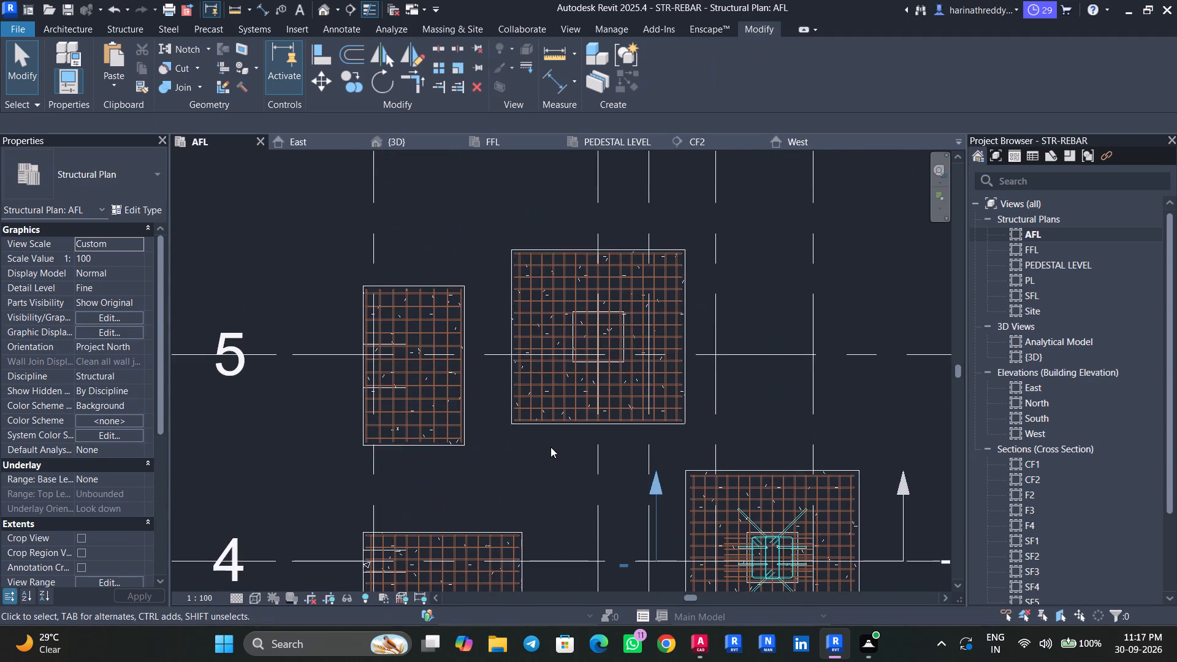
pyautogui.scroll(2, 550, 447)
pyautogui.click(554, 411)
pyautogui.moveTo(552, 428); pyautogui.dragTo(524, 554, button='middle')
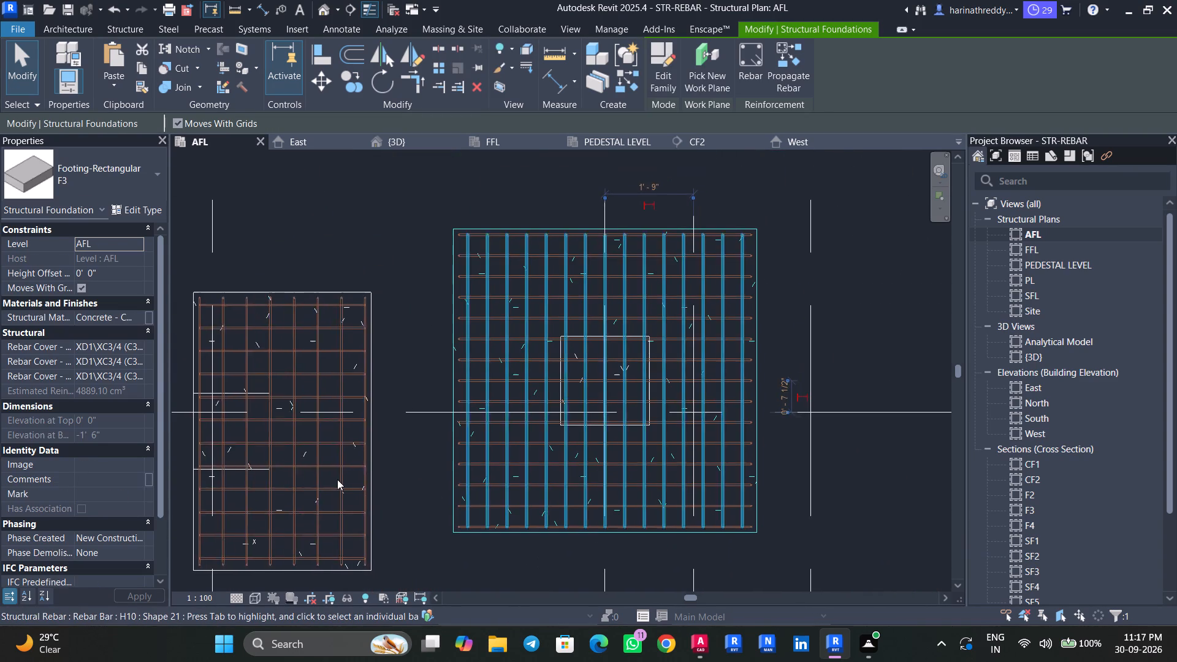
pyautogui.press('Escape')
pyautogui.click(373, 490)
pyautogui.press('Escape')
pyautogui.scroll(2, 373, 473)
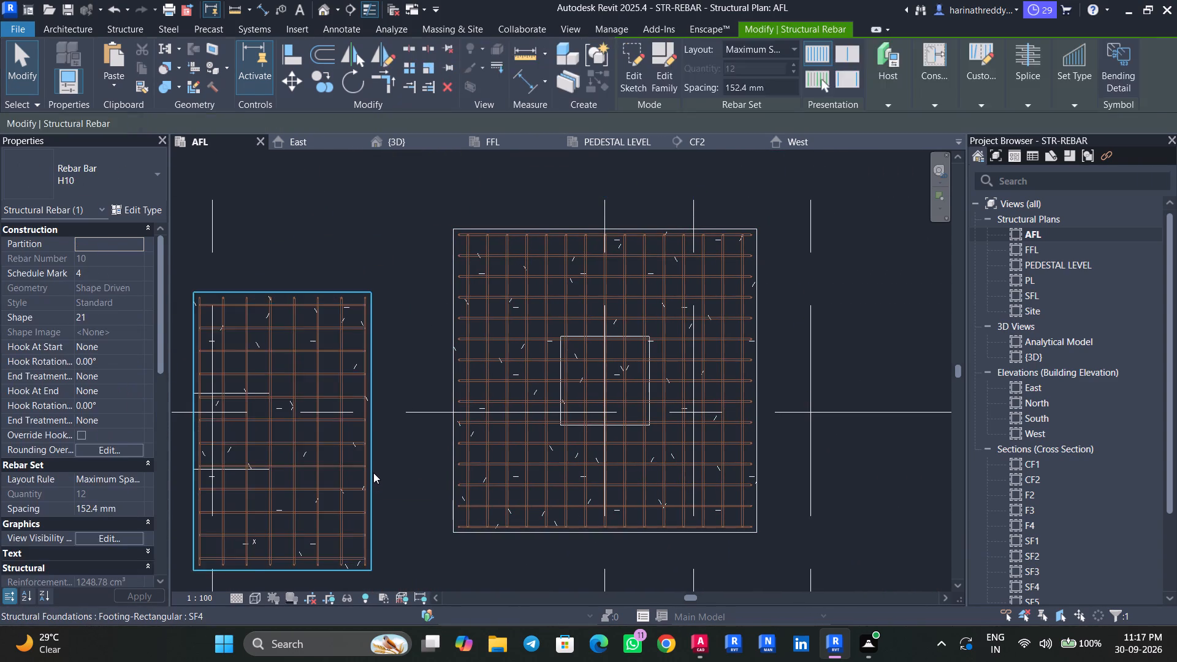
pyautogui.scroll(1, 373, 473)
pyautogui.click(376, 457)
pyautogui.scroll(-7, 376, 457)
pyautogui.moveTo(468, 296); pyautogui.dragTo(467, 571, button='middle')
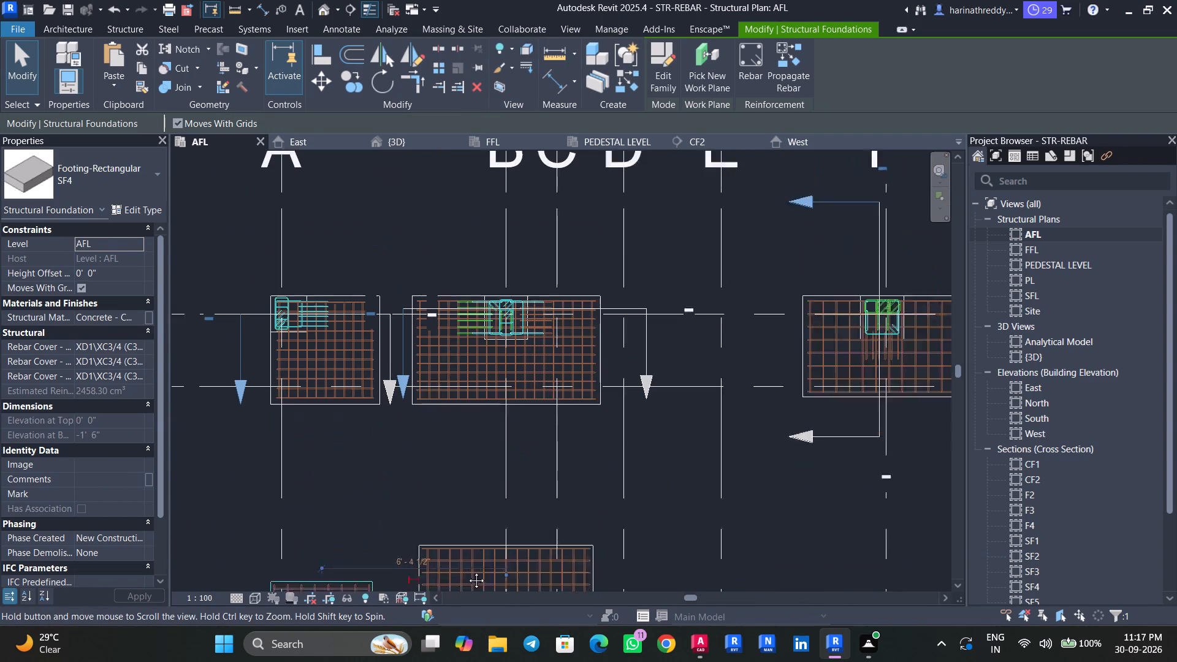
pyautogui.moveTo(467, 571); pyautogui.dragTo(467, 571, button='middle')
pyautogui.press('Escape')
# Check the types of the eastern footings on grids 5 and 2 in the AFL plan.
pyautogui.moveTo(639, 503); pyautogui.dragTo(337, 429, button='middle')
pyautogui.moveTo(616, 483); pyautogui.dragTo(442, 329, button='middle')
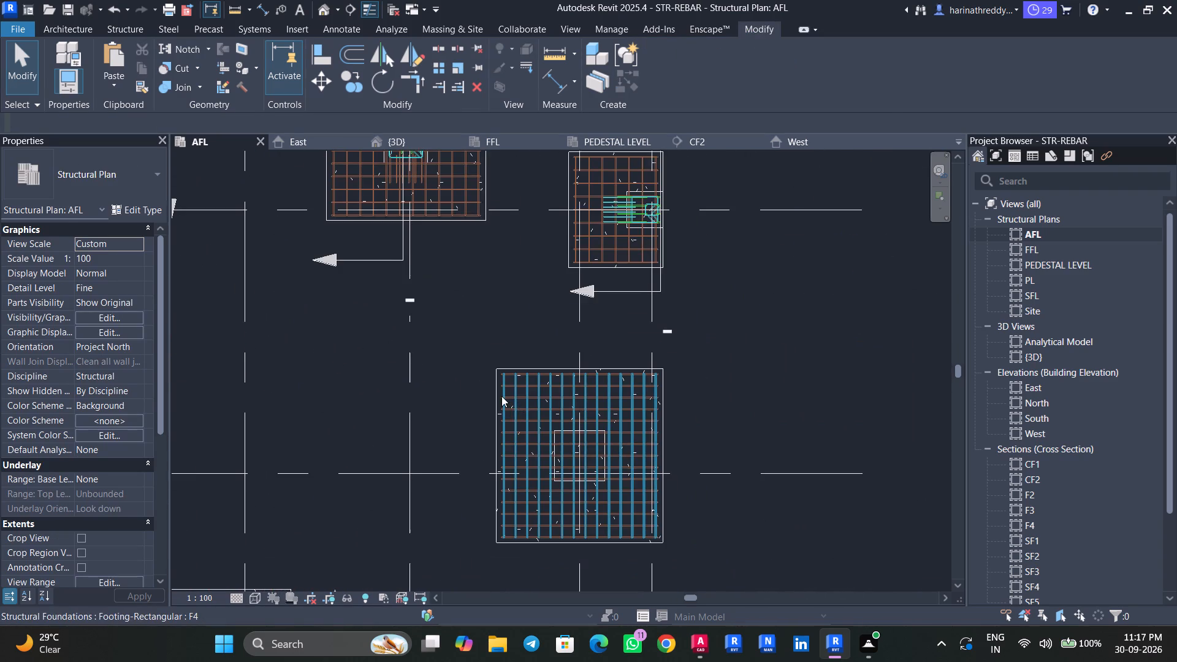
pyautogui.scroll(5, 500, 394)
pyautogui.click(494, 378)
pyautogui.scroll(-9, 468, 392)
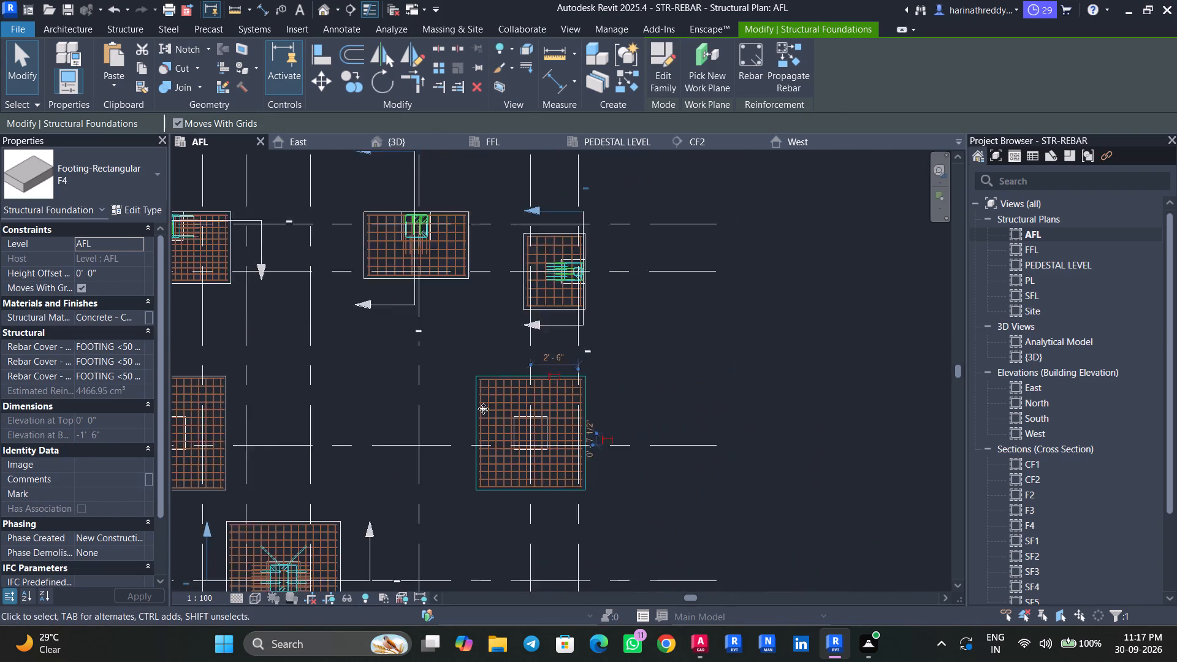
pyautogui.moveTo(628, 486); pyautogui.dragTo(652, 337, button='middle')
pyautogui.moveTo(666, 449); pyautogui.dragTo(686, 370, button='middle')
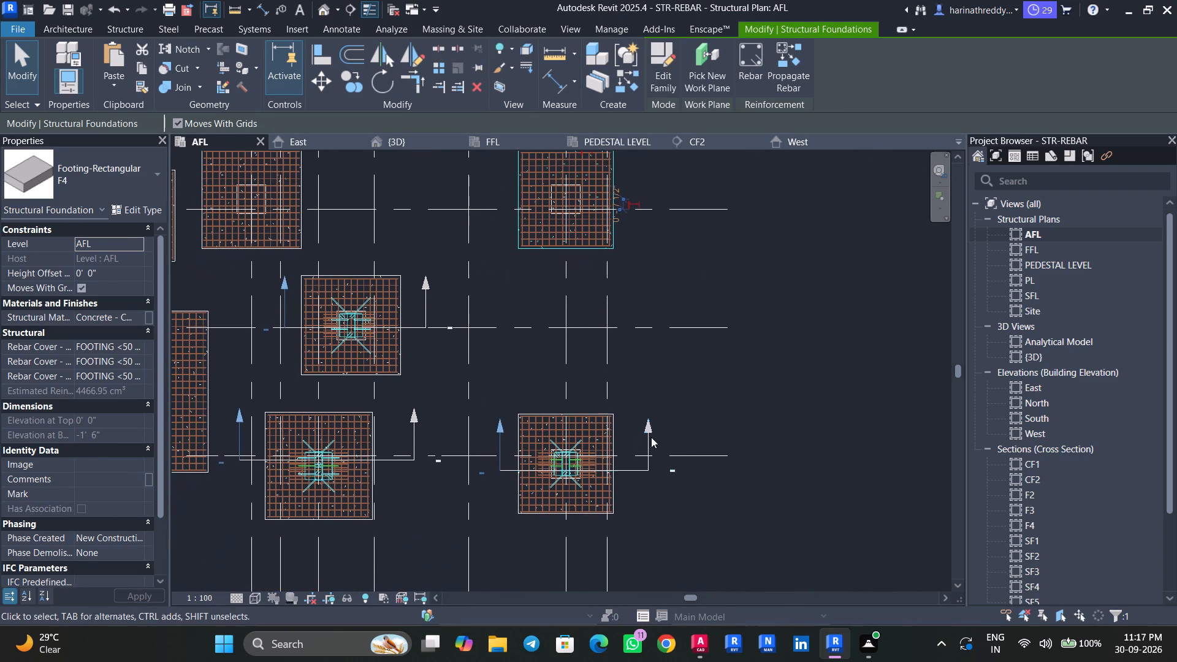
pyautogui.moveTo(668, 504); pyautogui.dragTo(803, 283, button='middle')
pyautogui.moveTo(806, 431); pyautogui.dragTo(823, 316, button='middle')
pyautogui.scroll(4, 805, 328)
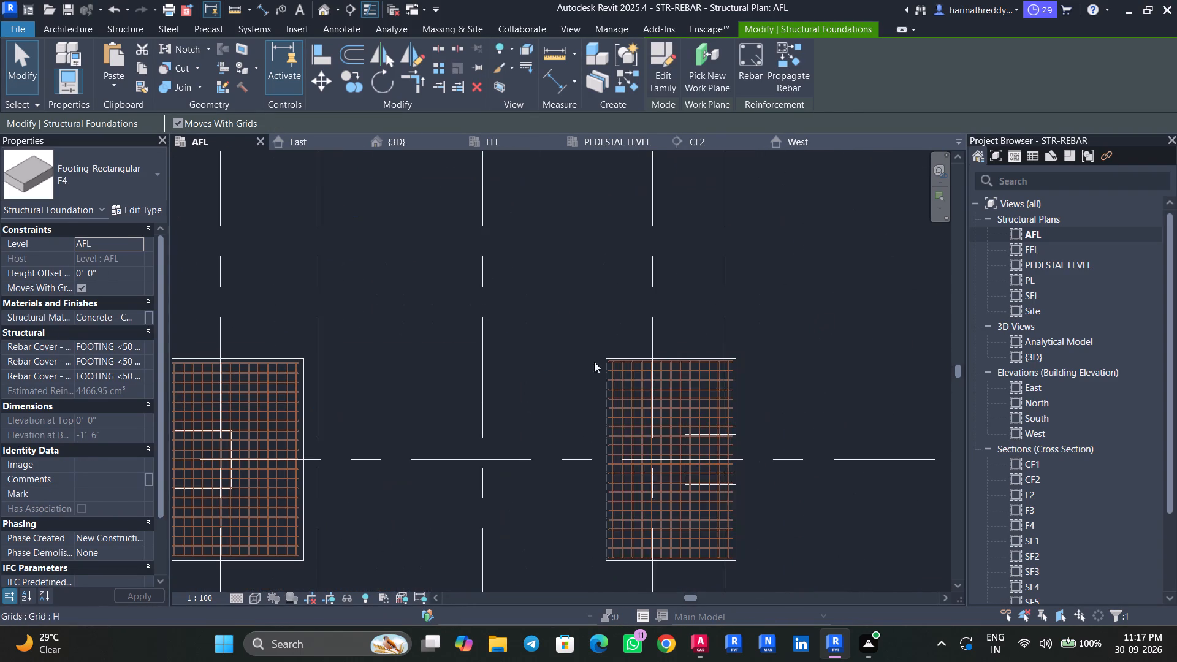
pyautogui.scroll(8, 585, 368)
pyautogui.press('Escape')
pyautogui.click(666, 374)
pyautogui.scroll(-2, 538, 393)
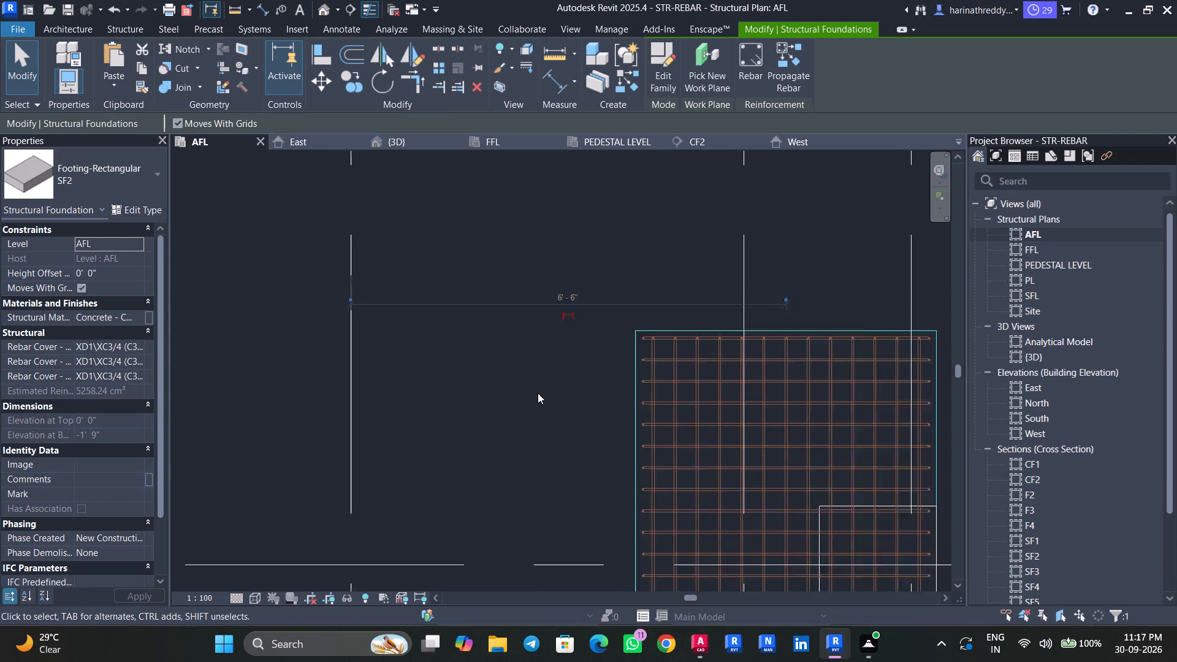
# Check the types of the southeast corner footing and the interior footing on grids D and 2.
pyautogui.scroll(-3, 538, 393)
pyautogui.moveTo(512, 428); pyautogui.dragTo(558, 205, button='middle')
pyautogui.moveTo(561, 457); pyautogui.dragTo(634, 189, button='middle')
pyautogui.scroll(-3, 646, 283)
pyautogui.moveTo(649, 319); pyautogui.dragTo(722, 262, button='middle')
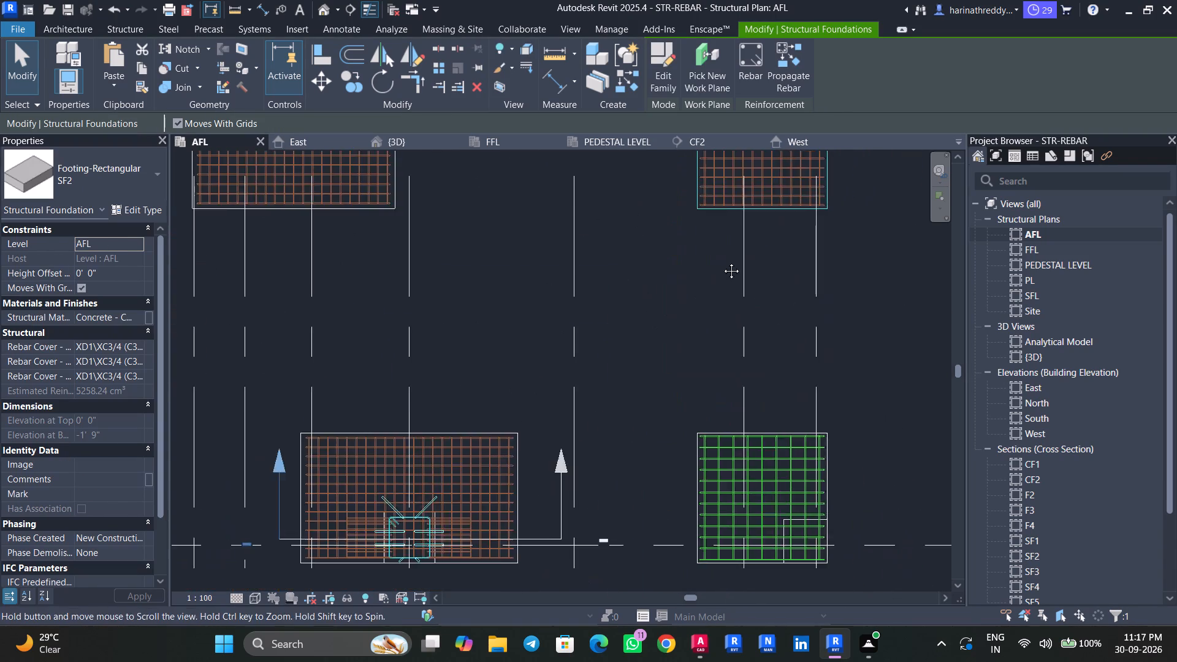
pyautogui.moveTo(722, 262); pyautogui.dragTo(725, 261, button='middle')
pyautogui.press('Escape')
pyautogui.press('Escape')
pyautogui.scroll(9, 791, 363)
pyautogui.click(789, 384)
pyautogui.scroll(-3, 789, 384)
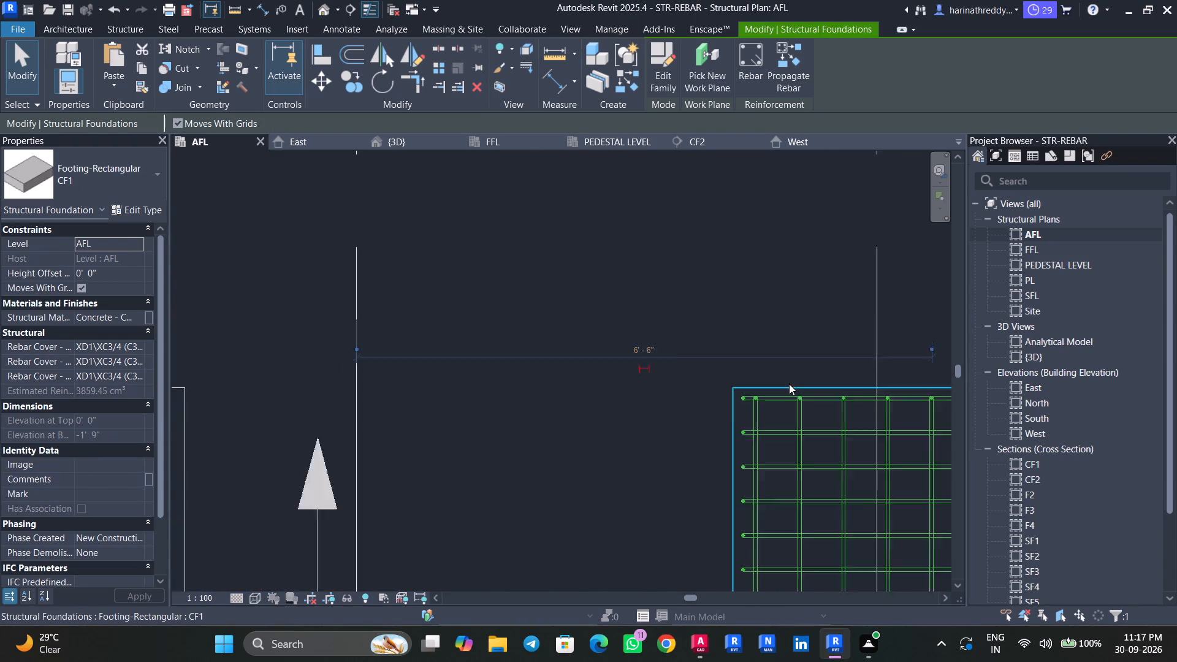
pyautogui.scroll(-5, 789, 384)
pyautogui.moveTo(669, 364); pyautogui.dragTo(899, 412, button='middle')
pyautogui.press('Escape')
pyautogui.press('Escape')
pyautogui.moveTo(597, 345); pyautogui.dragTo(839, 370, button='middle')
pyautogui.moveTo(696, 363); pyautogui.dragTo(692, 560, button='middle')
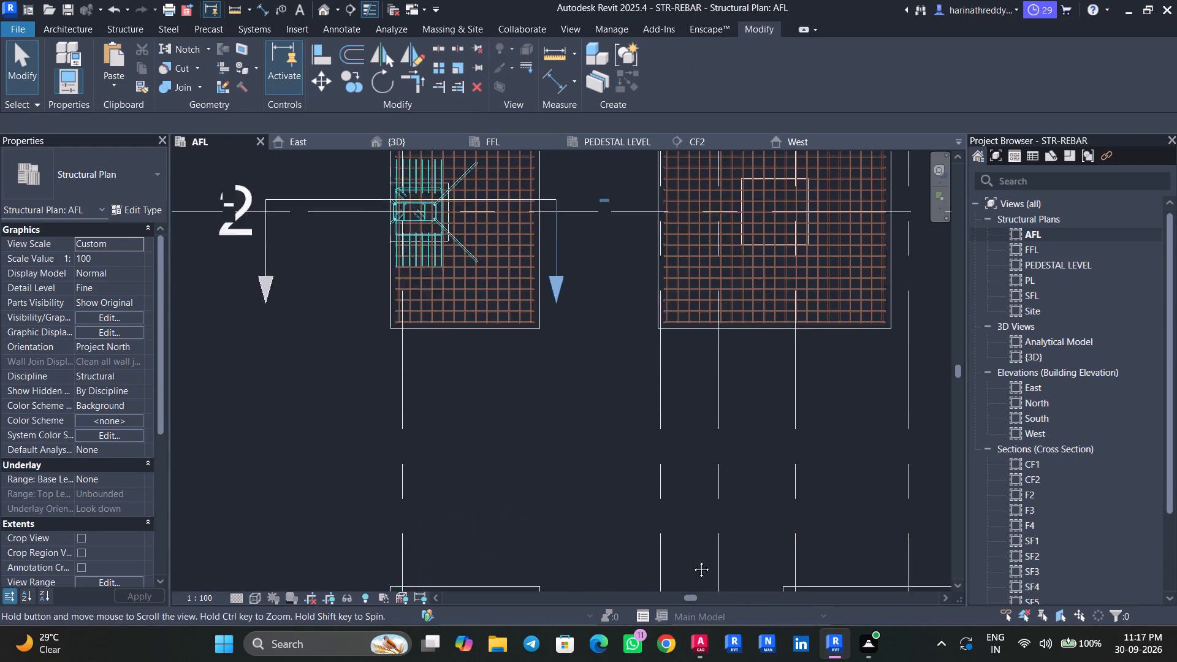
pyautogui.moveTo(692, 560); pyautogui.dragTo(692, 574, button='middle')
pyautogui.click(755, 415)
pyautogui.moveTo(755, 415); pyautogui.dragTo(638, 577, button='middle')
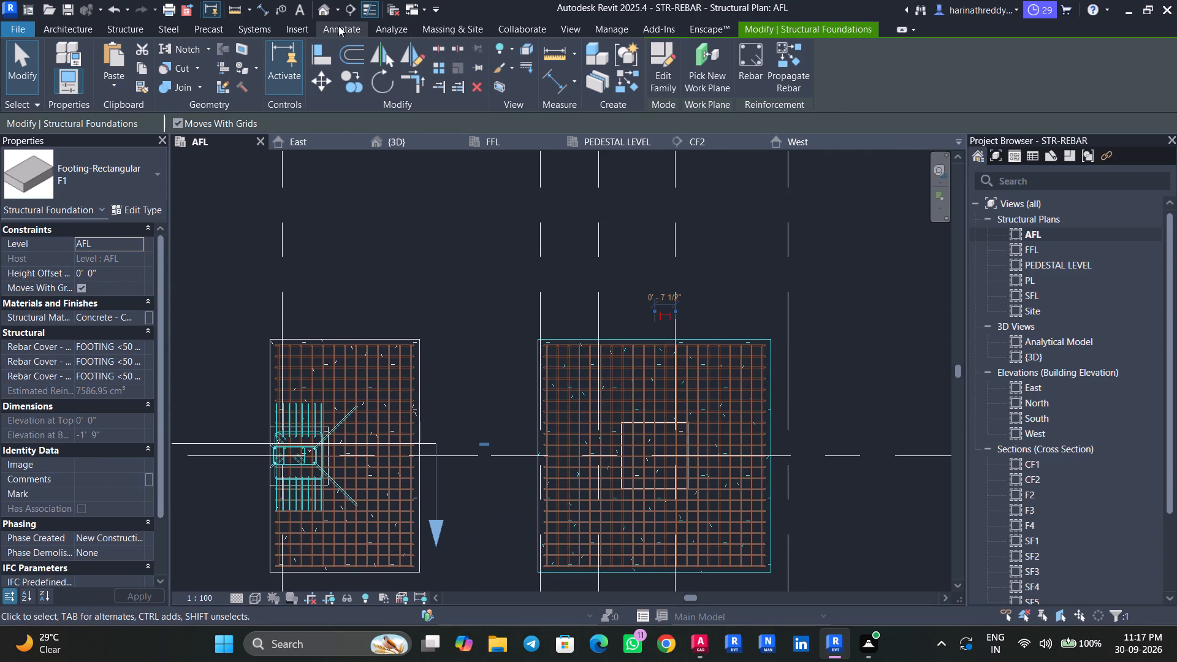
# Draw a section along grid 2 through the F1 footing, looking toward grid 3, with a far clip of about 3' 5".
pyautogui.click(349, 9)
pyautogui.click(511, 457)
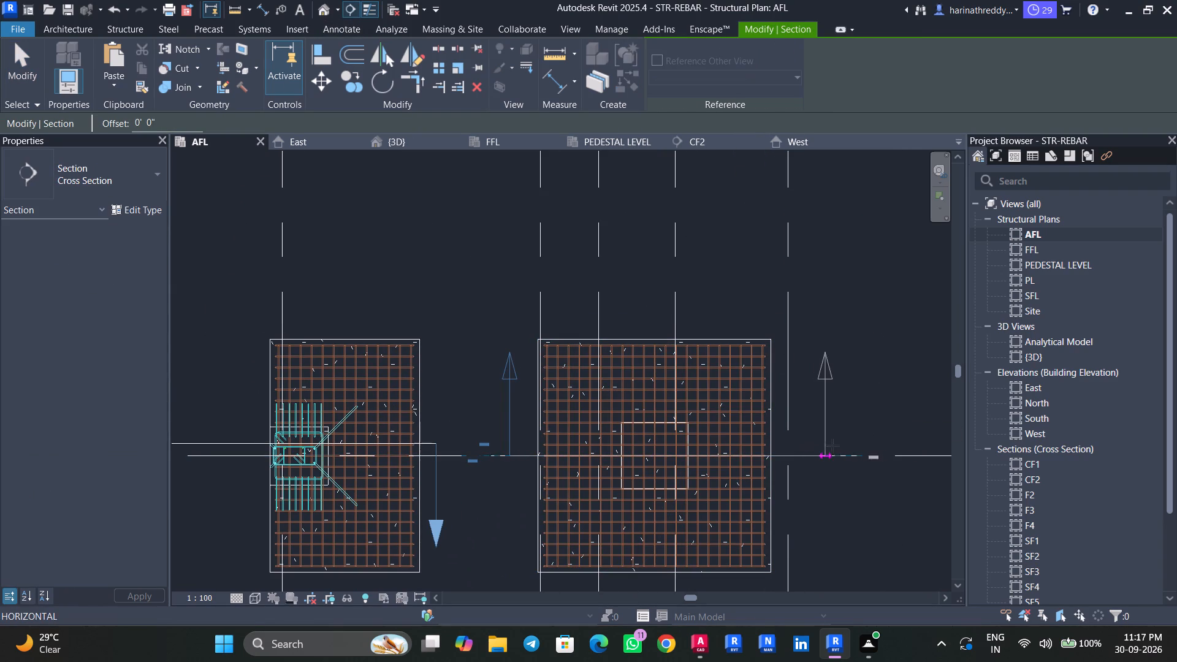
pyautogui.click(851, 447)
pyautogui.scroll(-4, 772, 409)
pyautogui.moveTo(745, 338); pyautogui.dragTo(748, 389, button='middle')
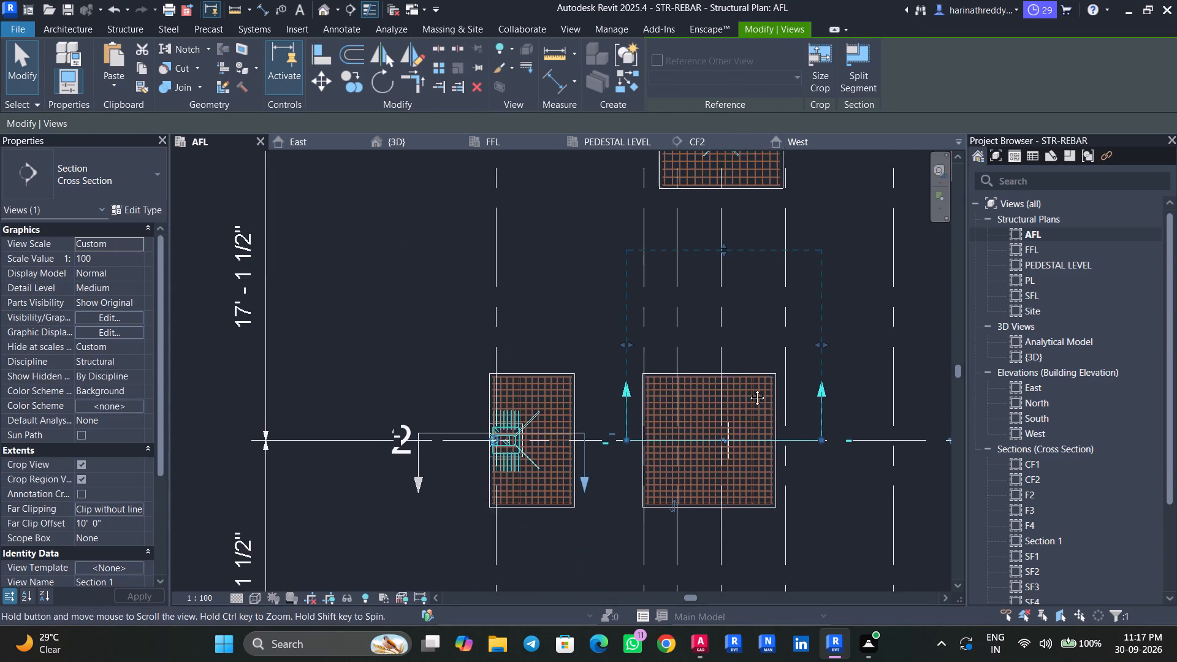
pyautogui.moveTo(748, 389); pyautogui.dragTo(738, 447, button='middle')
pyautogui.moveTo(710, 355); pyautogui.dragTo(725, 481)
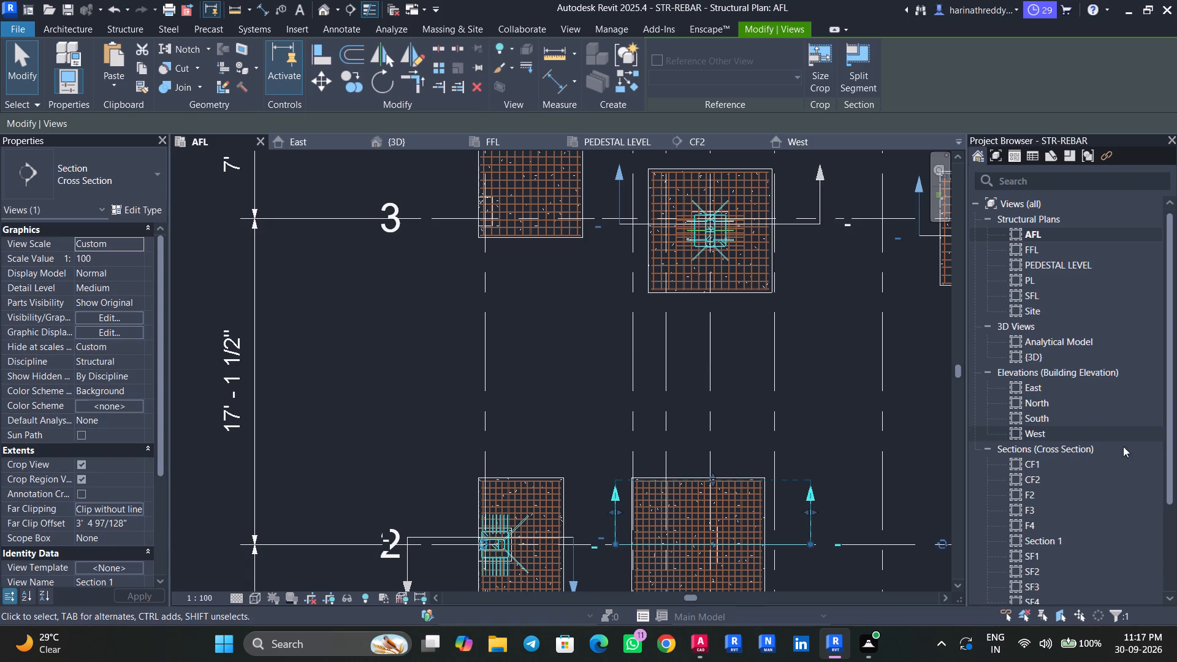
# Rename the new section view as F1.
pyautogui.press('Escape')
pyautogui.press('Escape')
pyautogui.click(1049, 544)
pyautogui.rightClick(1049, 544)
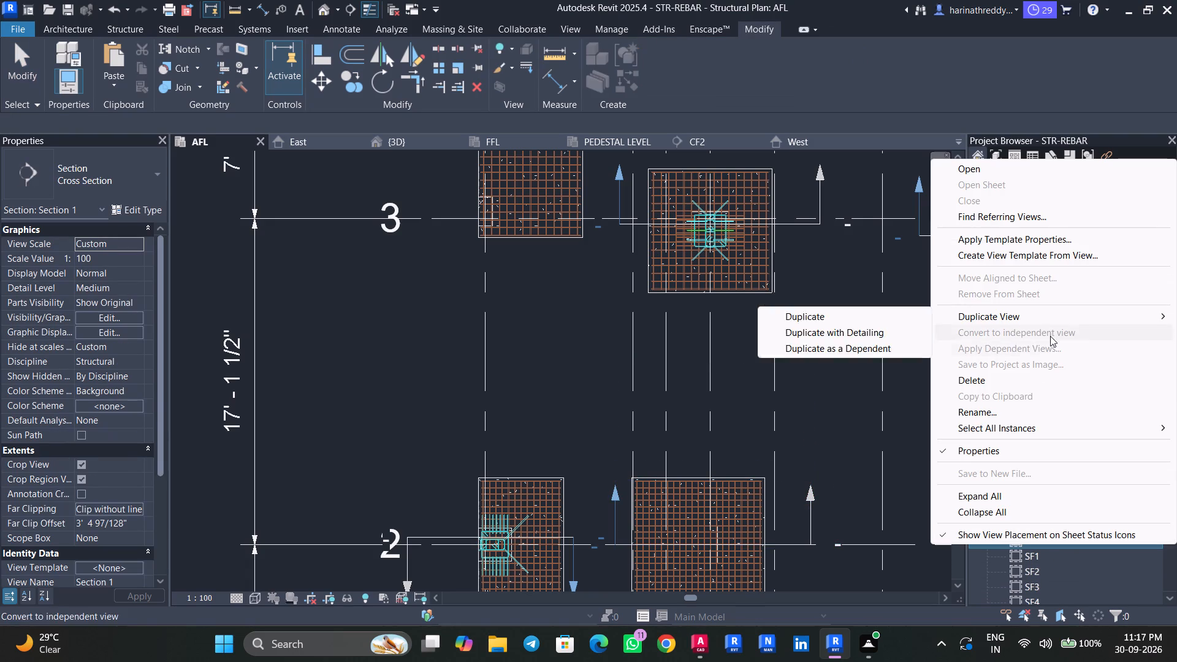
pyautogui.click(1016, 415)
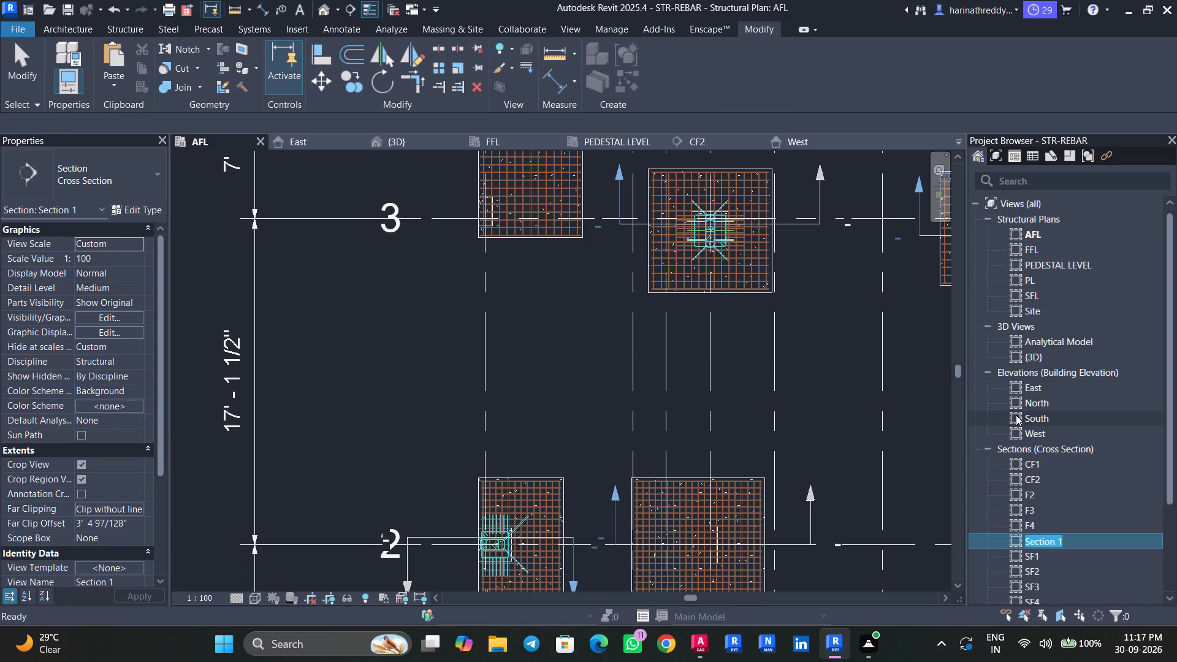
pyautogui.write('F2')
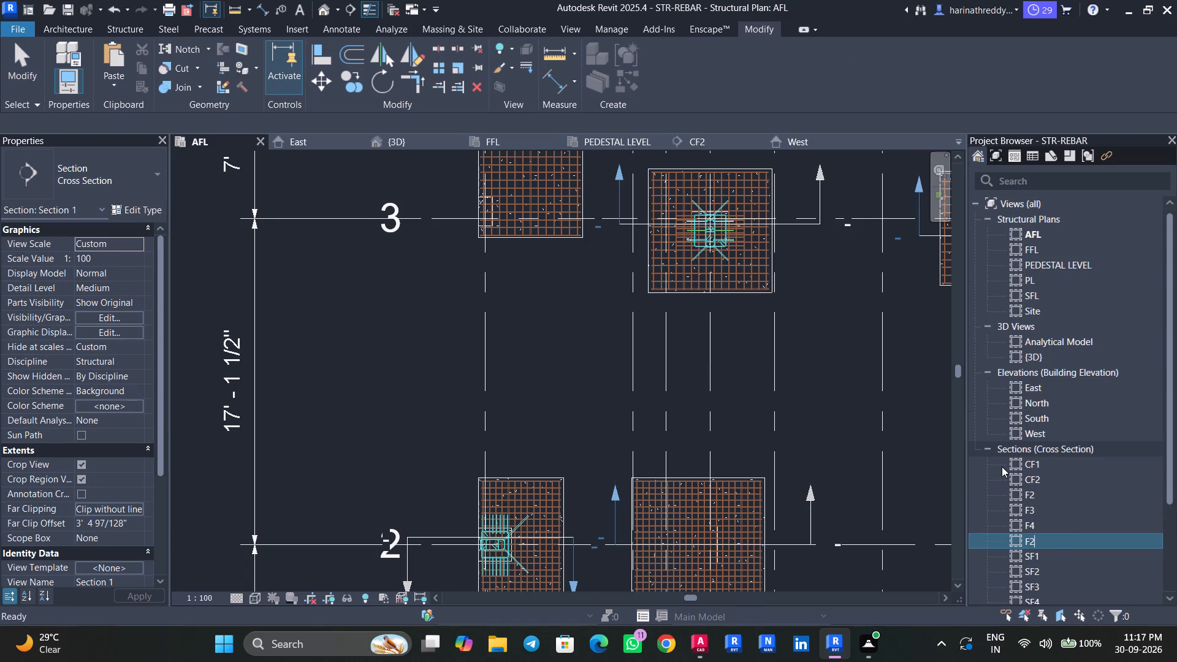
pyautogui.press('BackSpace')
pyautogui.press('1')
pyautogui.click(885, 500)
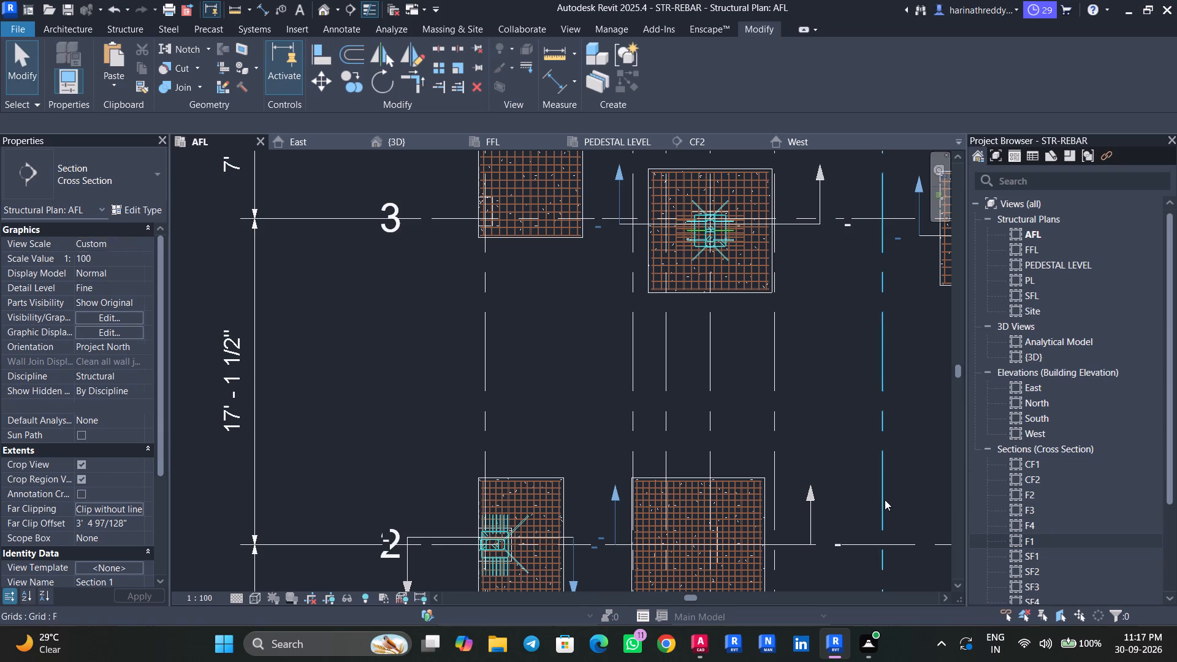
pyautogui.press('Escape')
pyautogui.press('Escape')
# Open section view F1 and examine the footing, its pedestal and the column above it.
pyautogui.click(809, 510)
pyautogui.rightClick(809, 510)
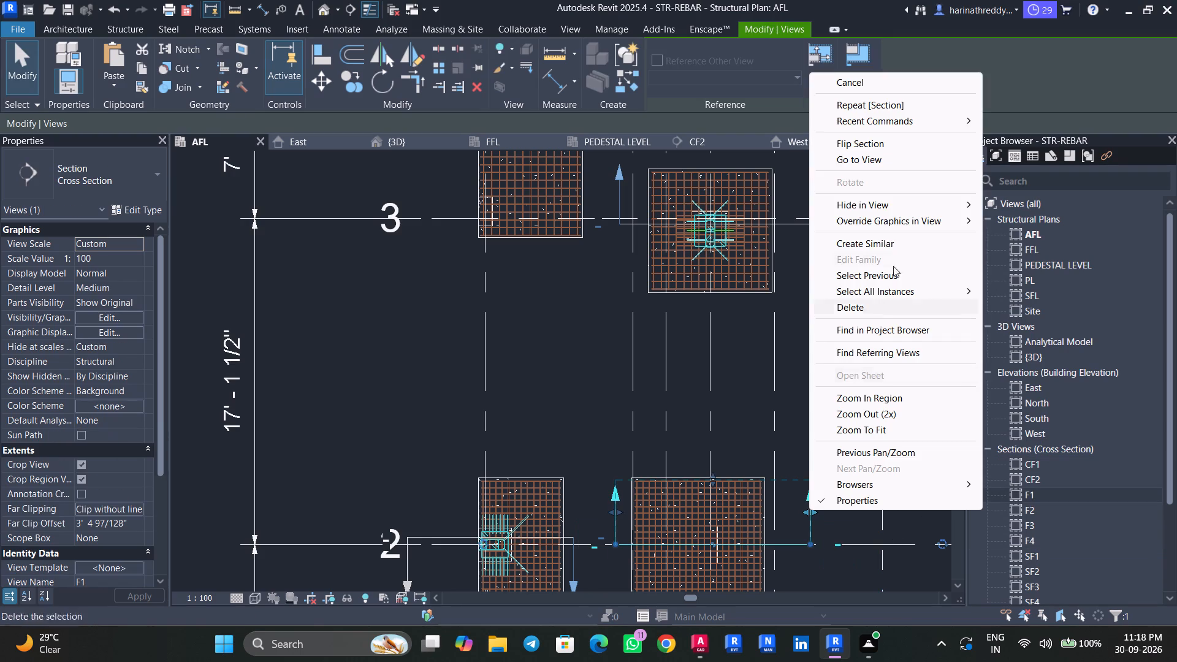
pyautogui.click(893, 164)
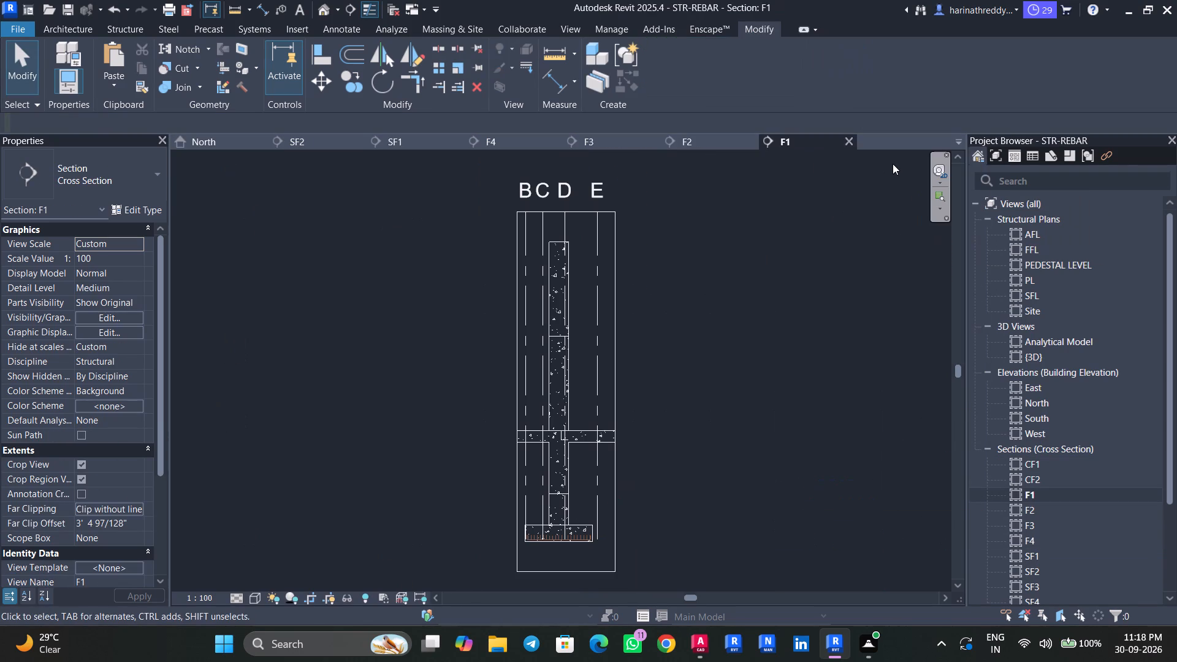
pyautogui.scroll(5, 586, 532)
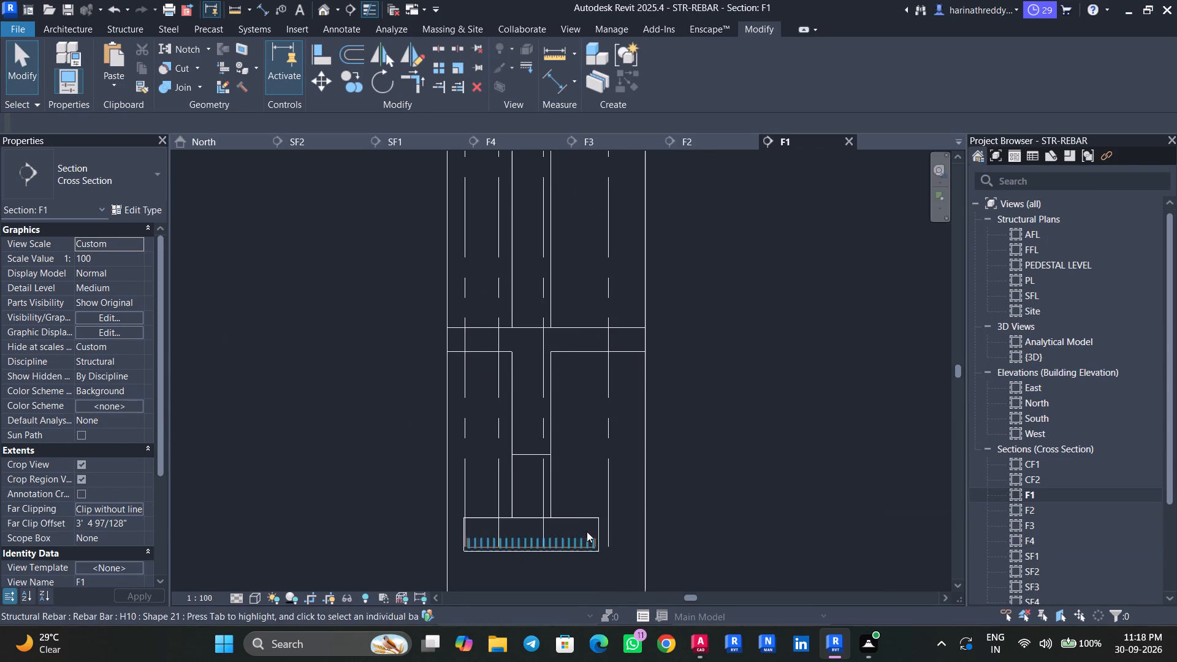
pyautogui.click(581, 516)
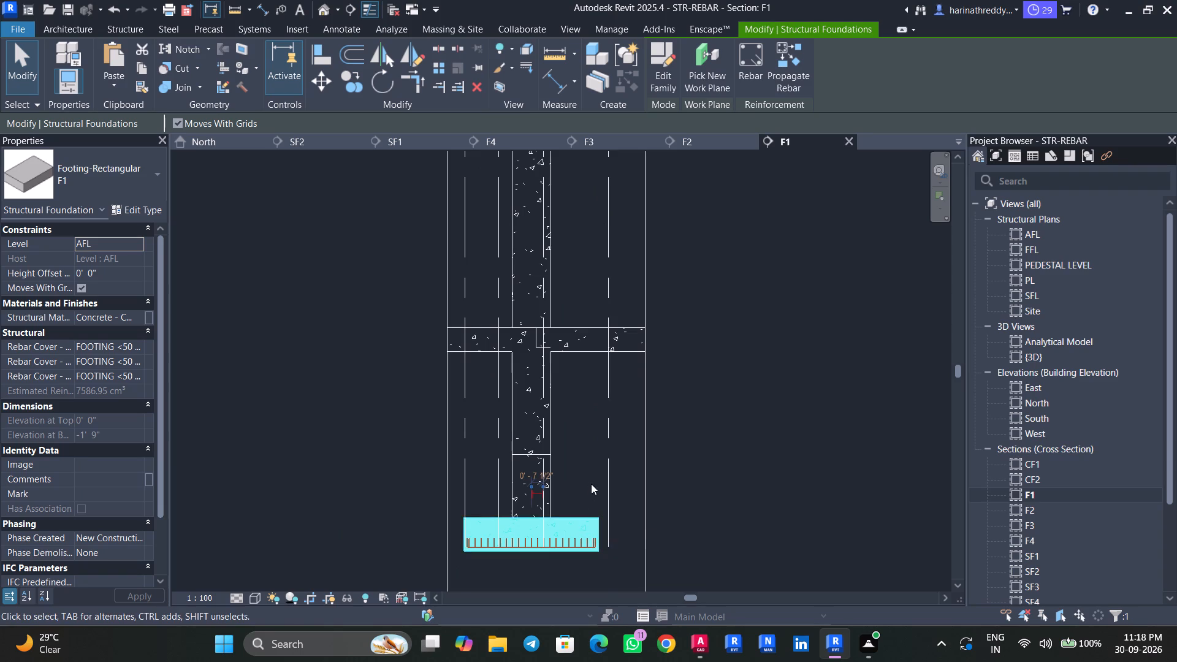
pyautogui.scroll(3, 591, 479)
pyautogui.moveTo(588, 484); pyautogui.dragTo(691, 451, button='middle')
pyautogui.press('Escape')
pyautogui.press('Escape')
pyautogui.click(631, 435)
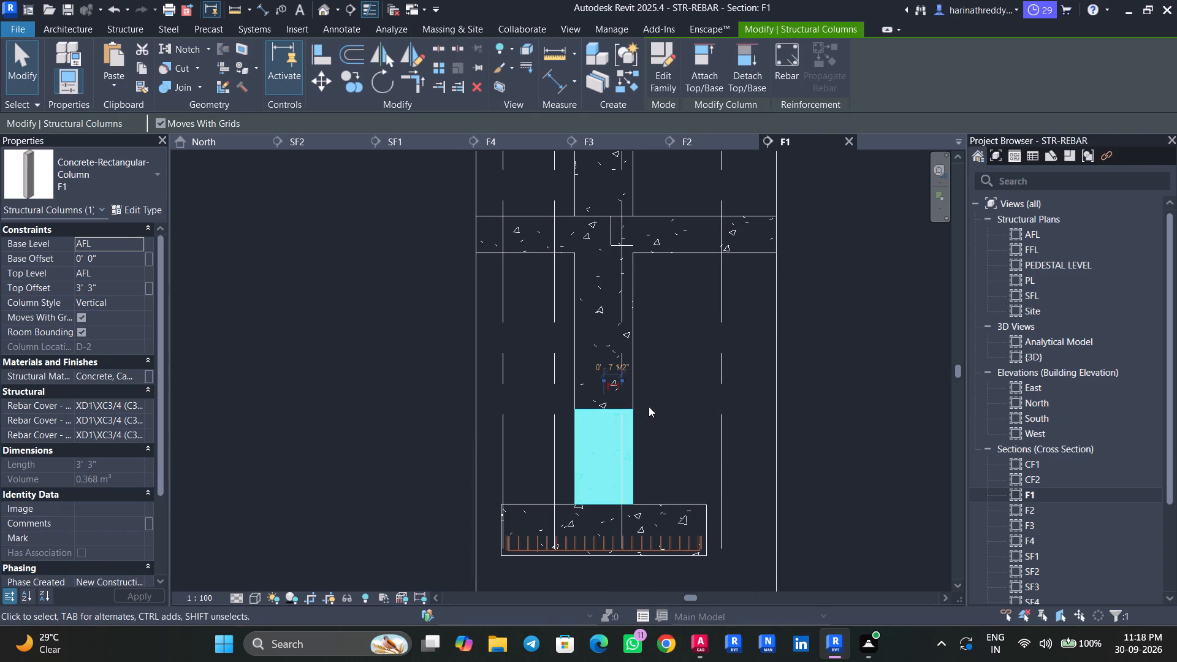
pyautogui.moveTo(654, 373); pyautogui.dragTo(704, 398, button='middle')
pyautogui.press('Escape')
pyautogui.click(681, 376)
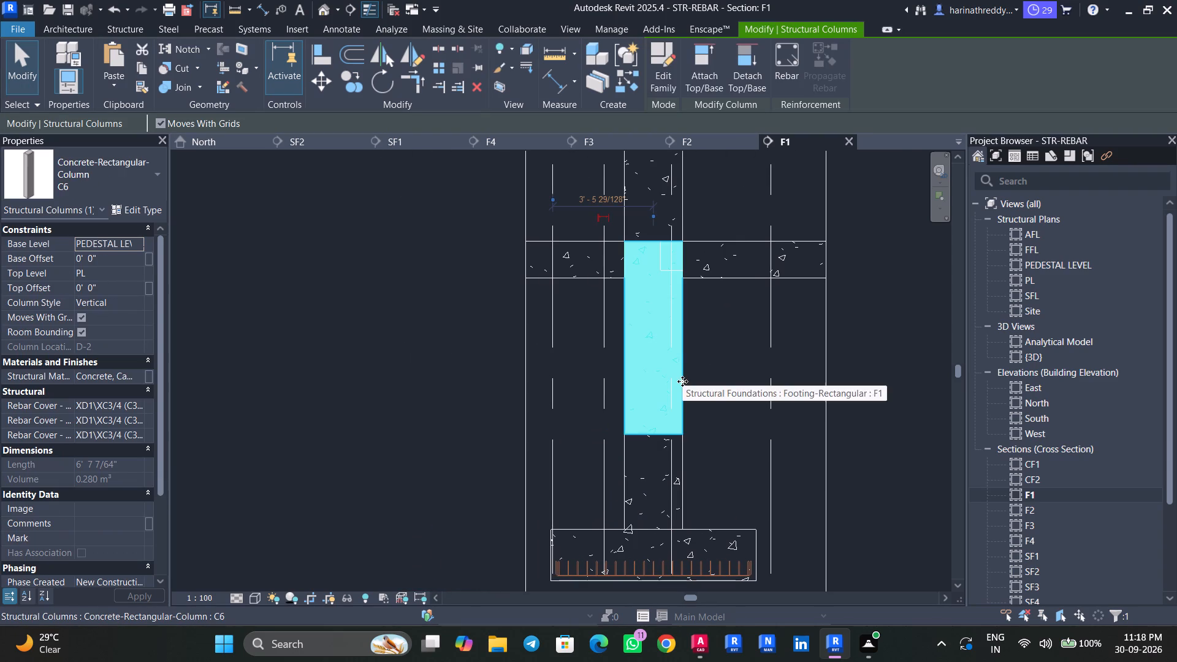
pyautogui.scroll(4, 682, 382)
pyautogui.scroll(-8, 736, 406)
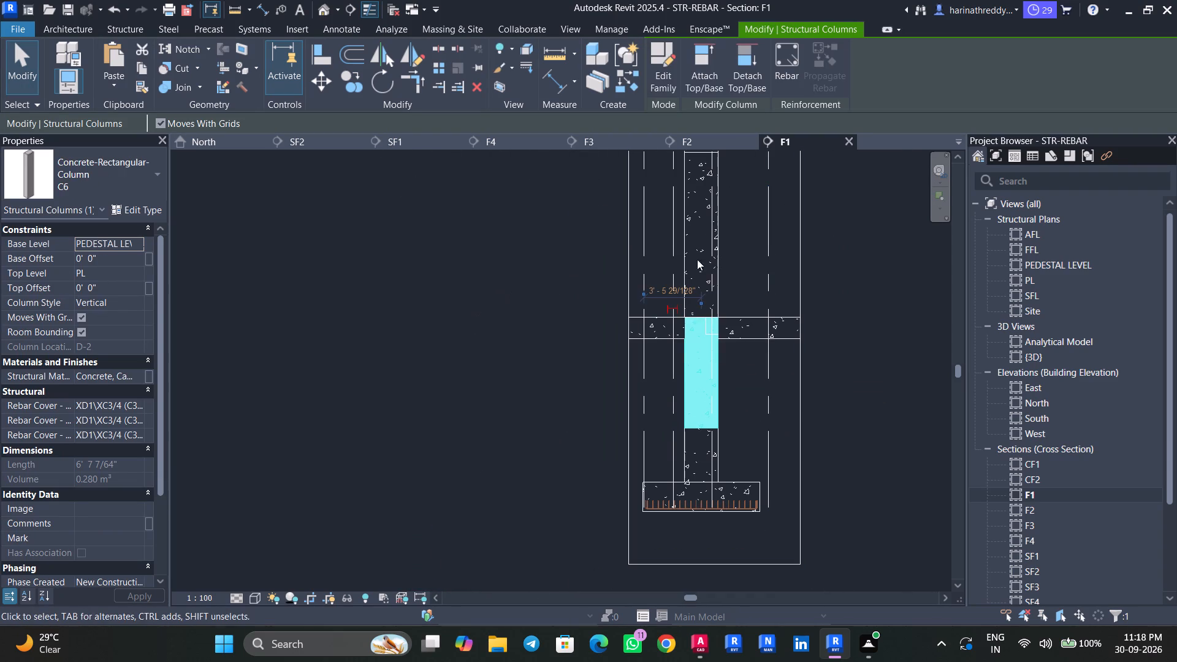
pyautogui.press('Escape')
pyautogui.press('Escape')
pyautogui.press('Escape')
pyautogui.press('Escape')
# Back in the AFL plan, make a copy of section F1 rotated 90° so it cuts the F1 footing beside grid D.
pyautogui.doubleClick(1032, 237)
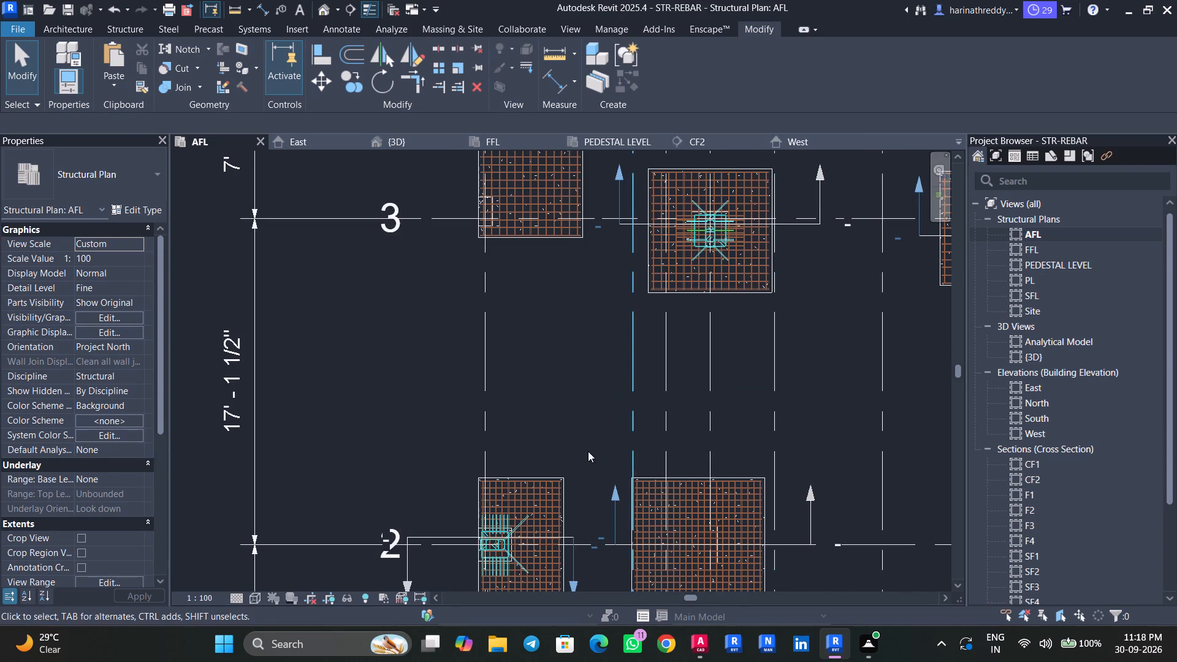
pyautogui.scroll(-1, 603, 447)
pyautogui.moveTo(645, 451); pyautogui.dragTo(640, 357, button='middle')
pyautogui.scroll(3, 801, 463)
pyautogui.click(755, 424)
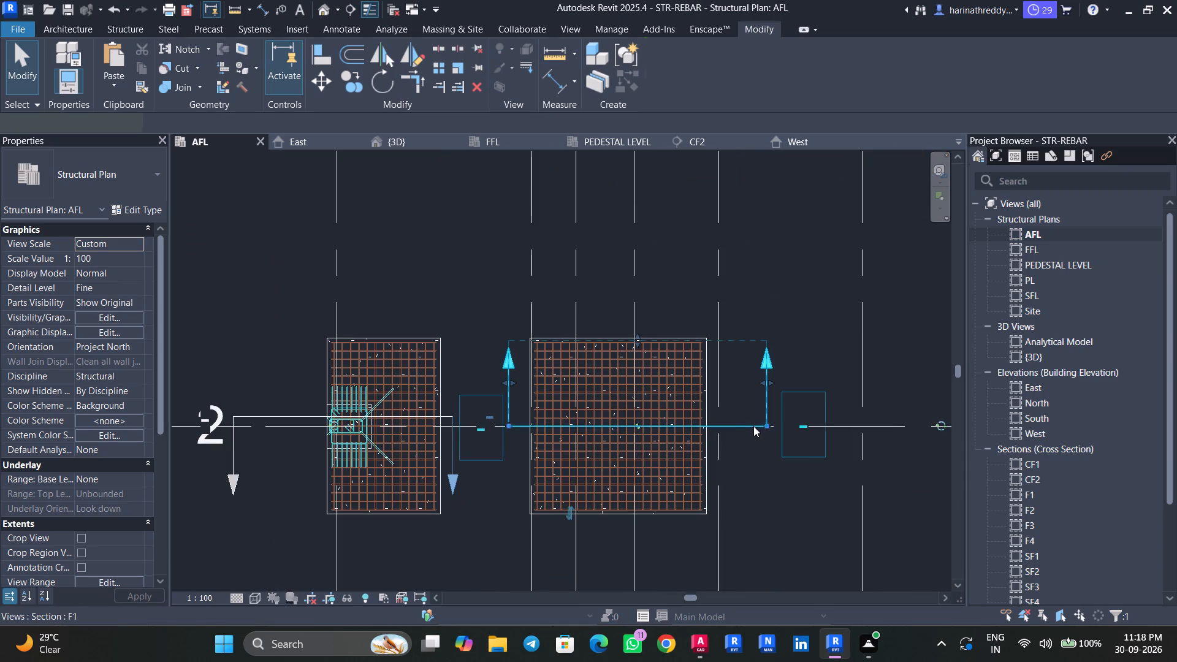
pyautogui.click(386, 88)
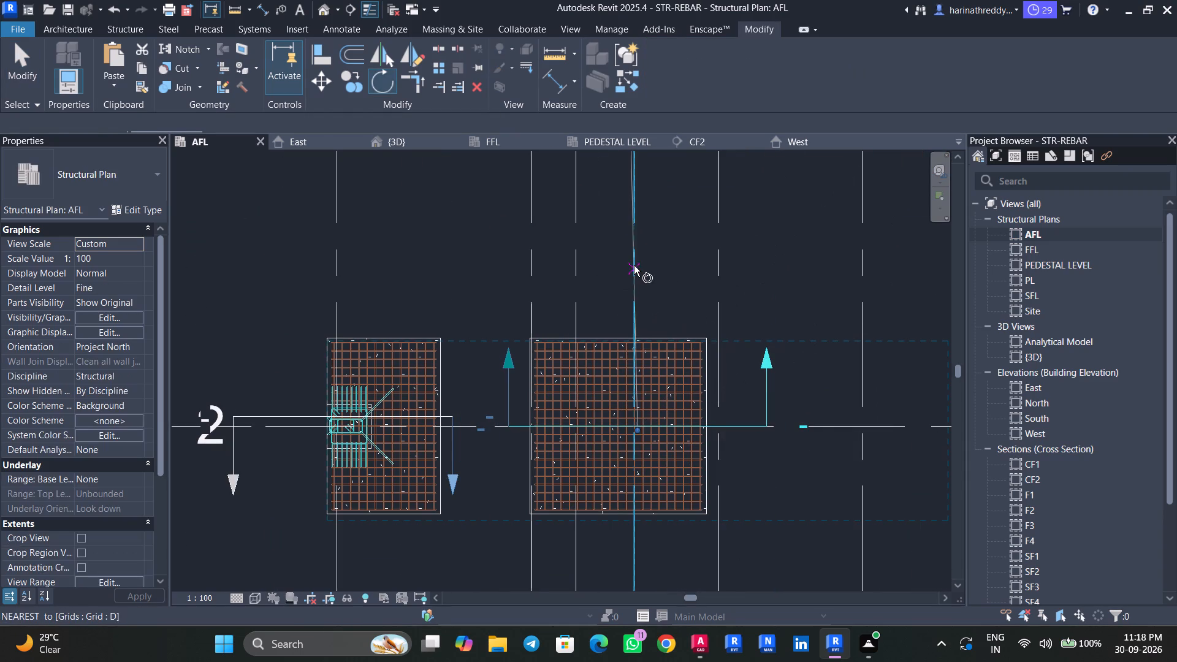
pyautogui.click(638, 262)
pyautogui.click(825, 430)
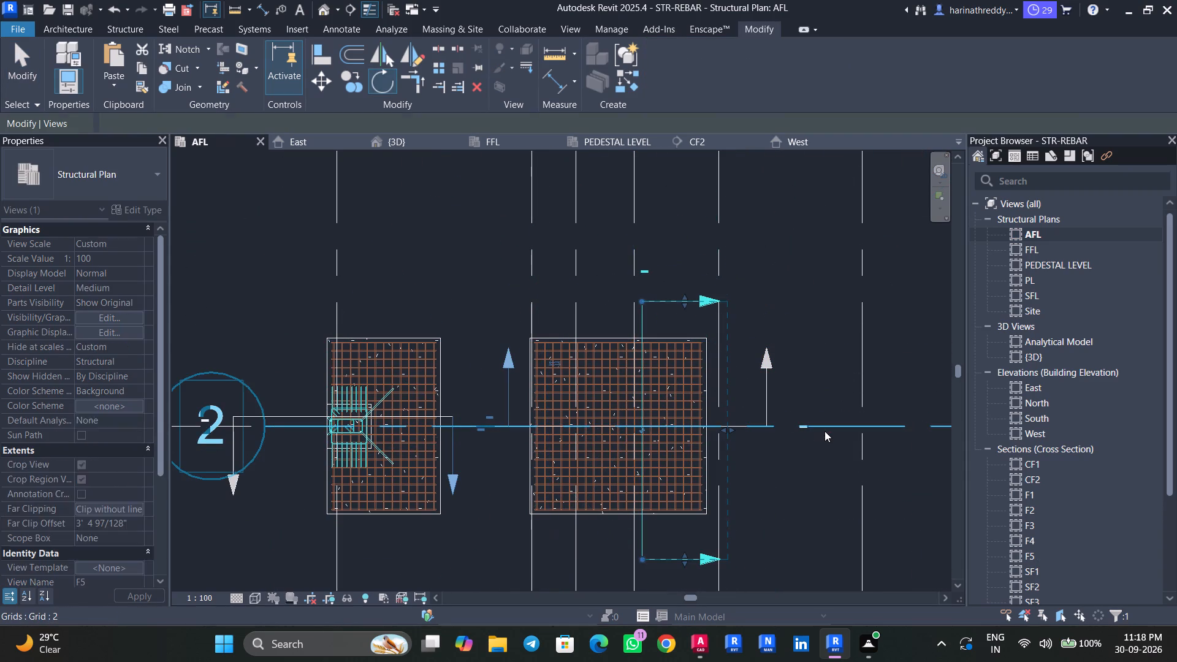
pyautogui.press('Escape')
pyautogui.press('Escape')
pyautogui.click(644, 311)
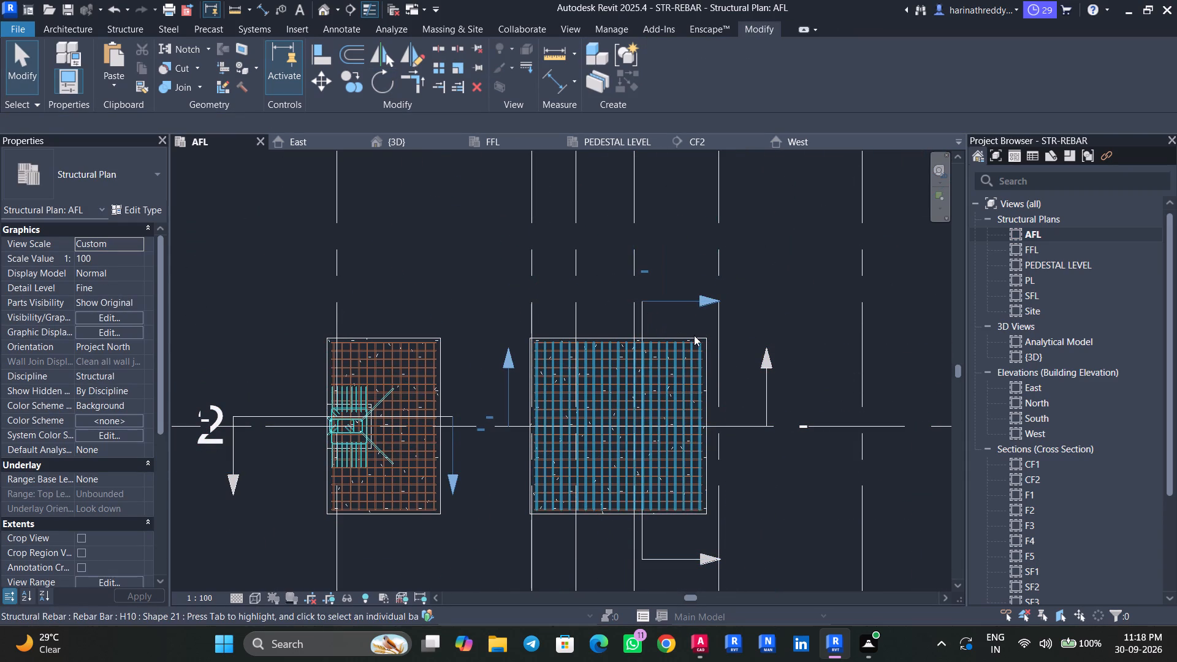
# Undo the rotated section copy and make a new copy of section F1 turned 90° to cut the F1 footing.
pyautogui.hotkey('ctrl', 'z')
pyautogui.click(745, 420)
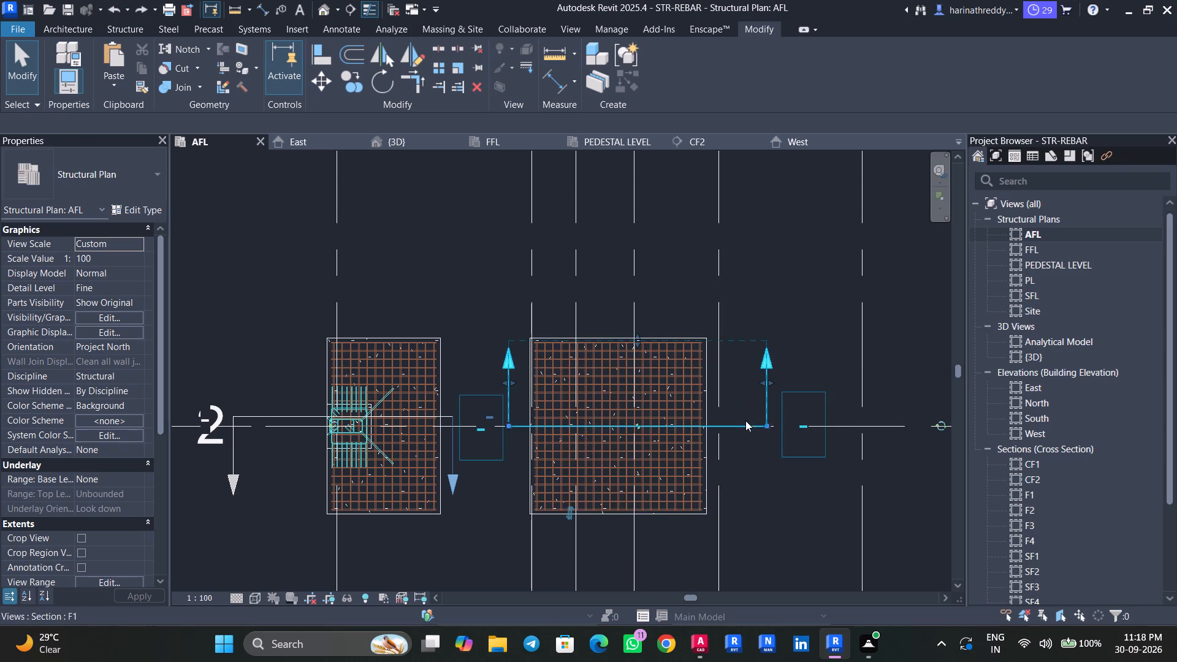
pyautogui.click(388, 91)
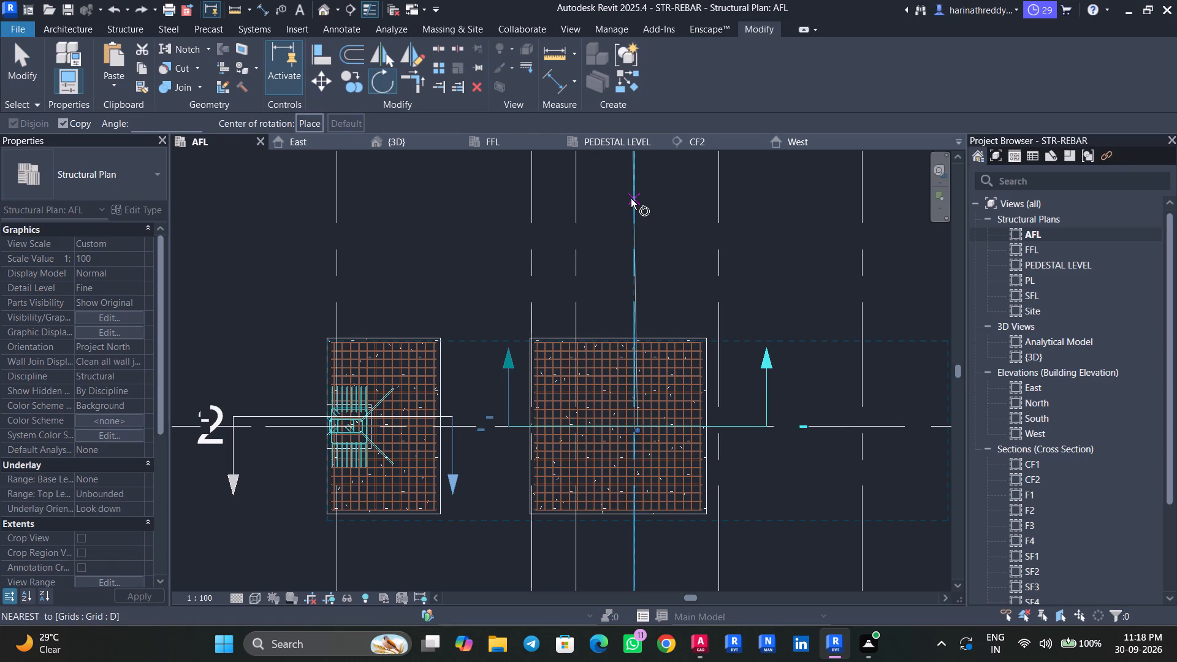
pyautogui.click(646, 182)
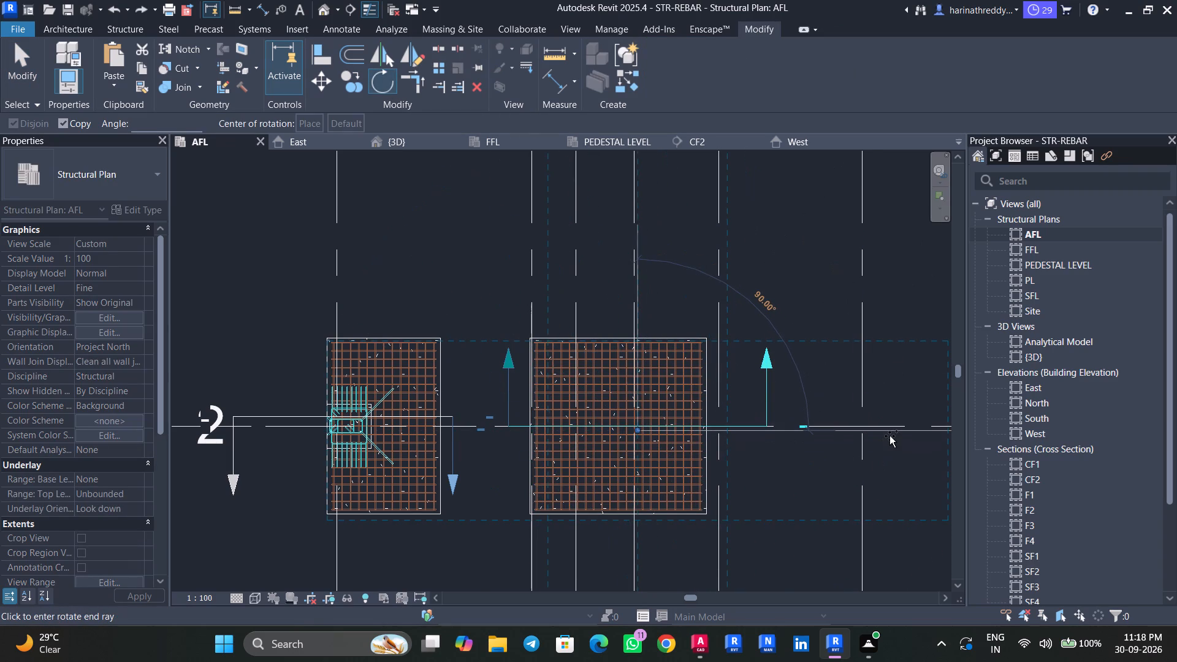
pyautogui.scroll(4, 889, 436)
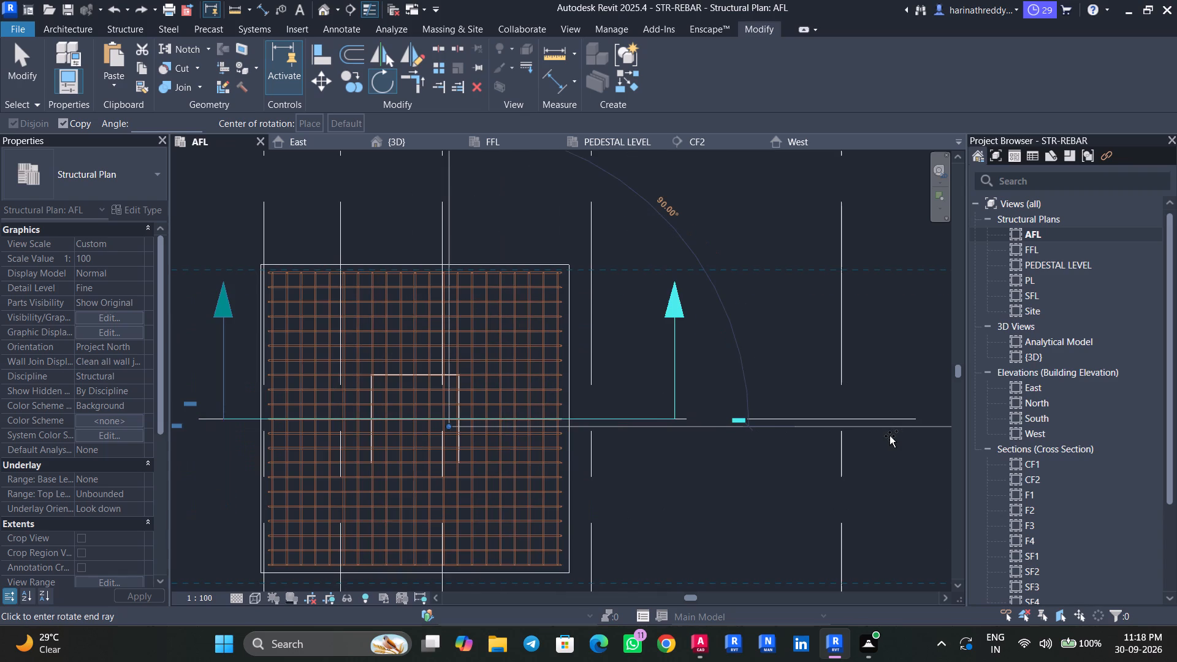
pyautogui.middleClick(889, 436)
pyautogui.click(889, 436)
pyautogui.press('Escape')
pyautogui.press('Escape')
pyautogui.press('Escape')
pyautogui.press('Escape')
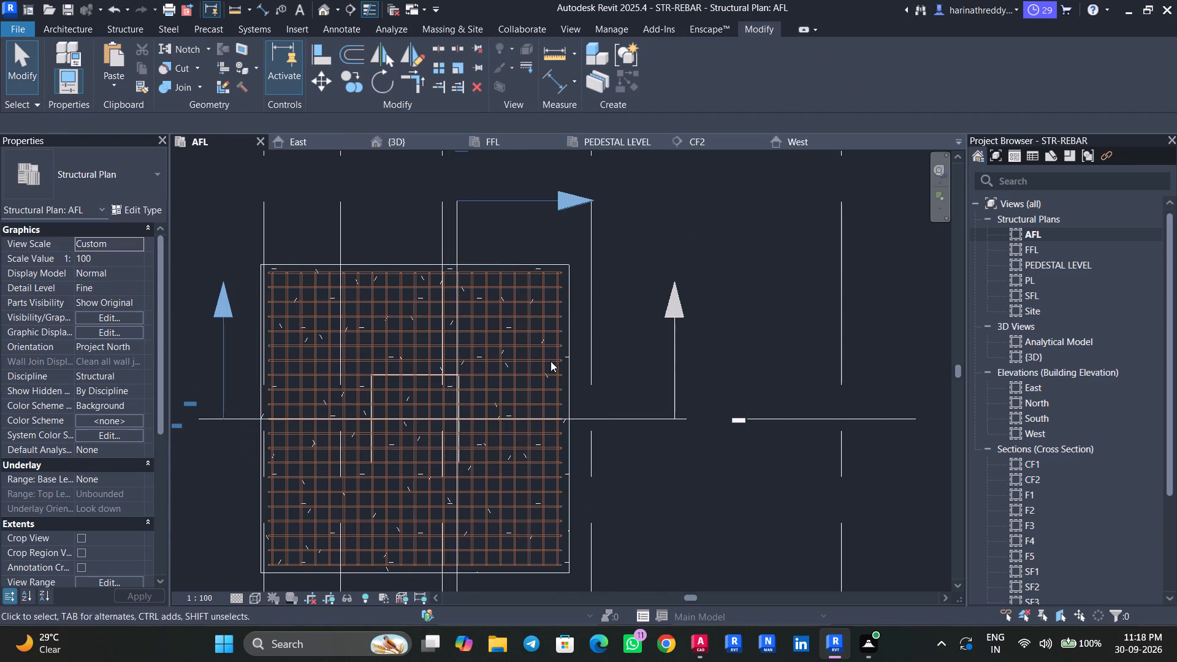
# Delete the original section F1 running along grid 2, keeping its rotated copy F5.
pyautogui.click(457, 231)
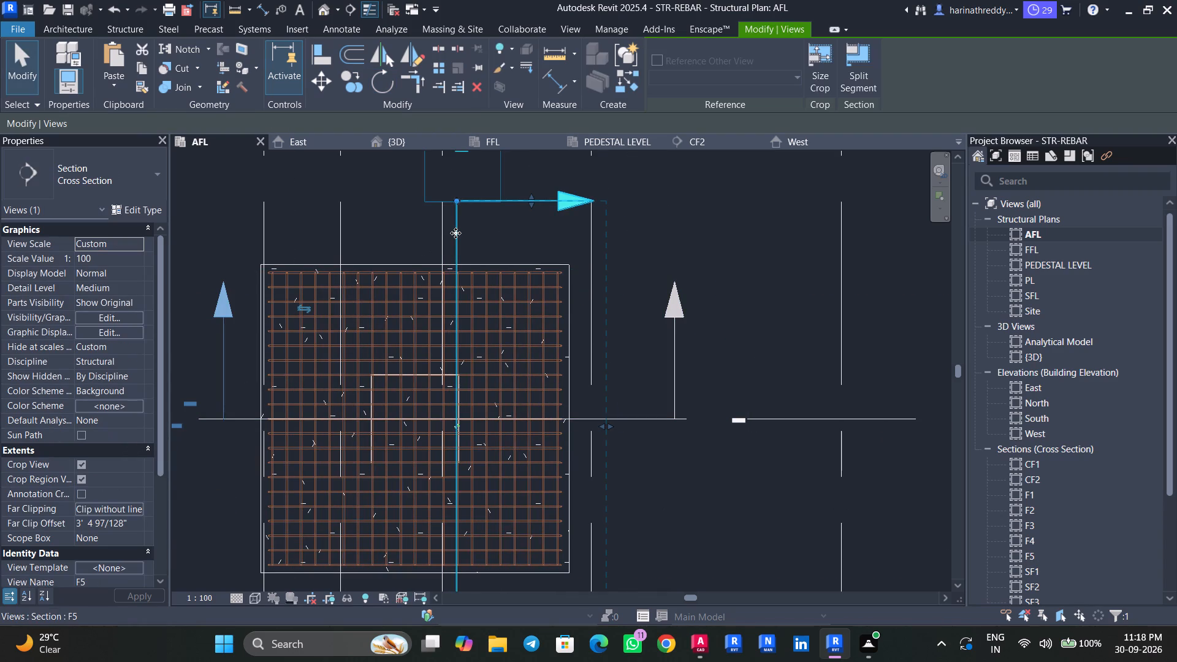
pyautogui.scroll(-3, 962, 478)
pyautogui.scroll(-3, 1015, 490)
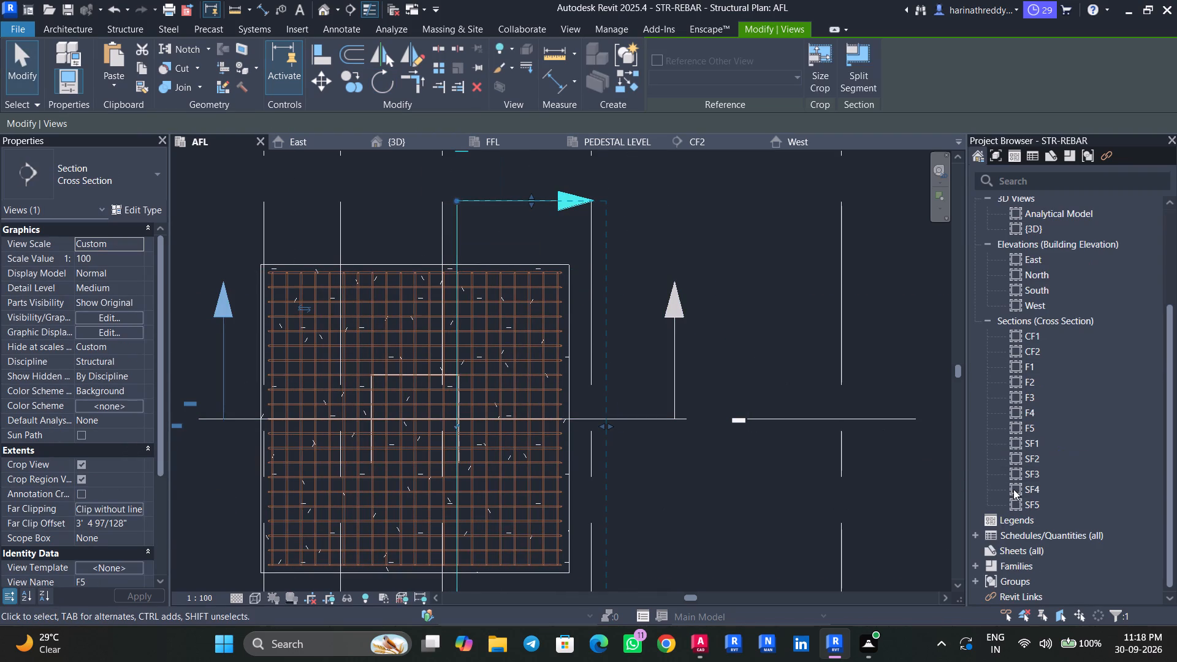
pyautogui.press('Escape')
pyautogui.press('Escape')
pyautogui.click(652, 414)
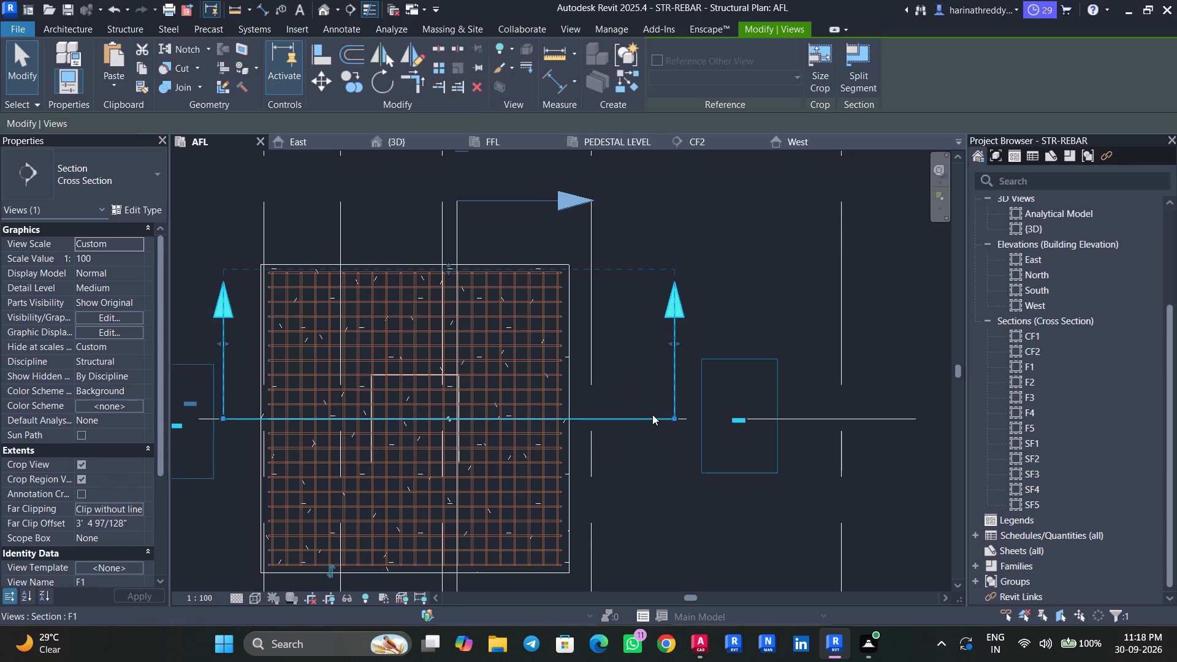
pyautogui.press('Delete')
pyautogui.click(639, 376)
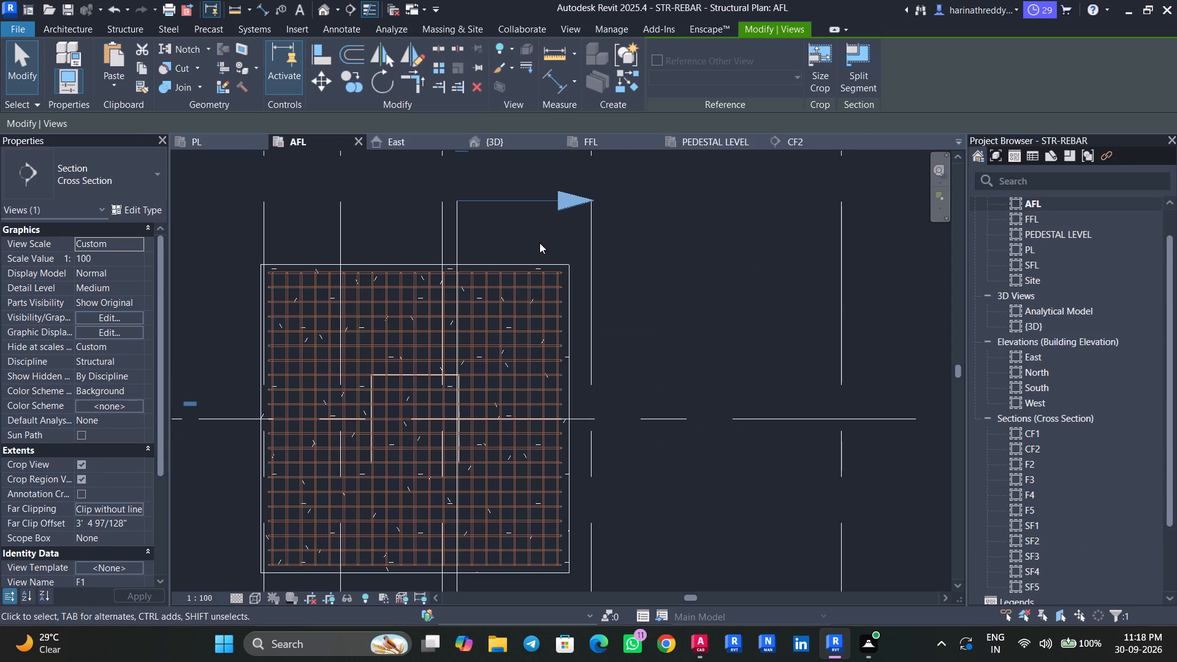
# Nudge section F5 across grid D so its cutting line passes near the middle of the pedestal.
pyautogui.click(525, 202)
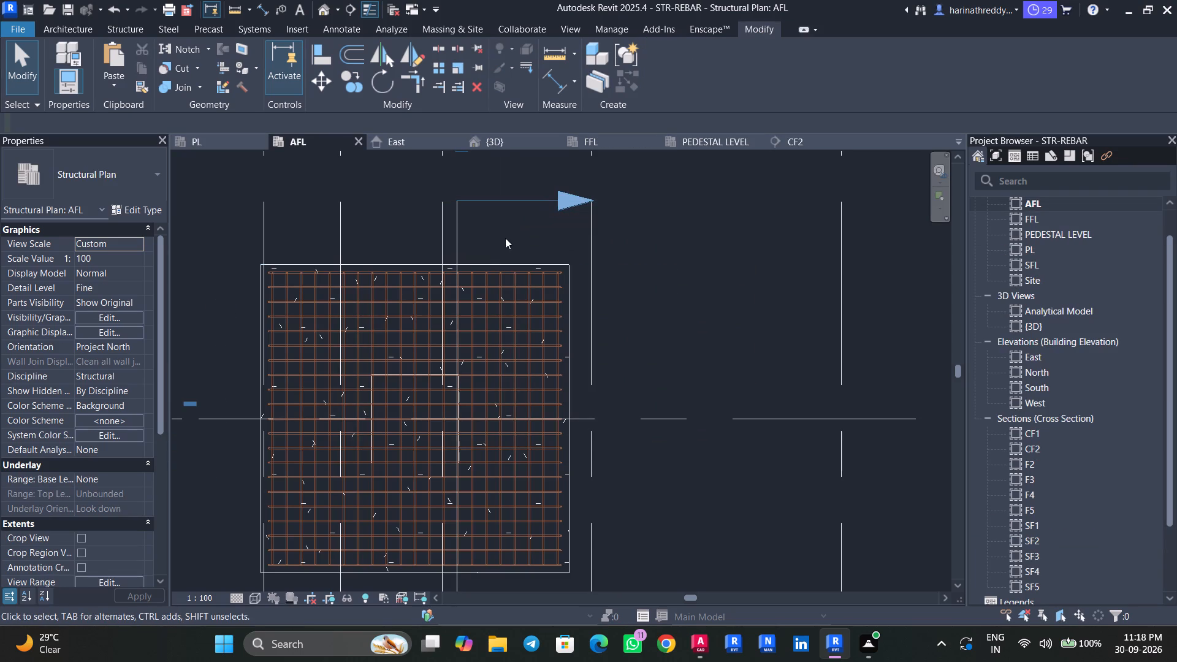
pyautogui.press('Escape')
pyautogui.click(540, 205)
pyautogui.press('Escape')
pyautogui.press('Escape')
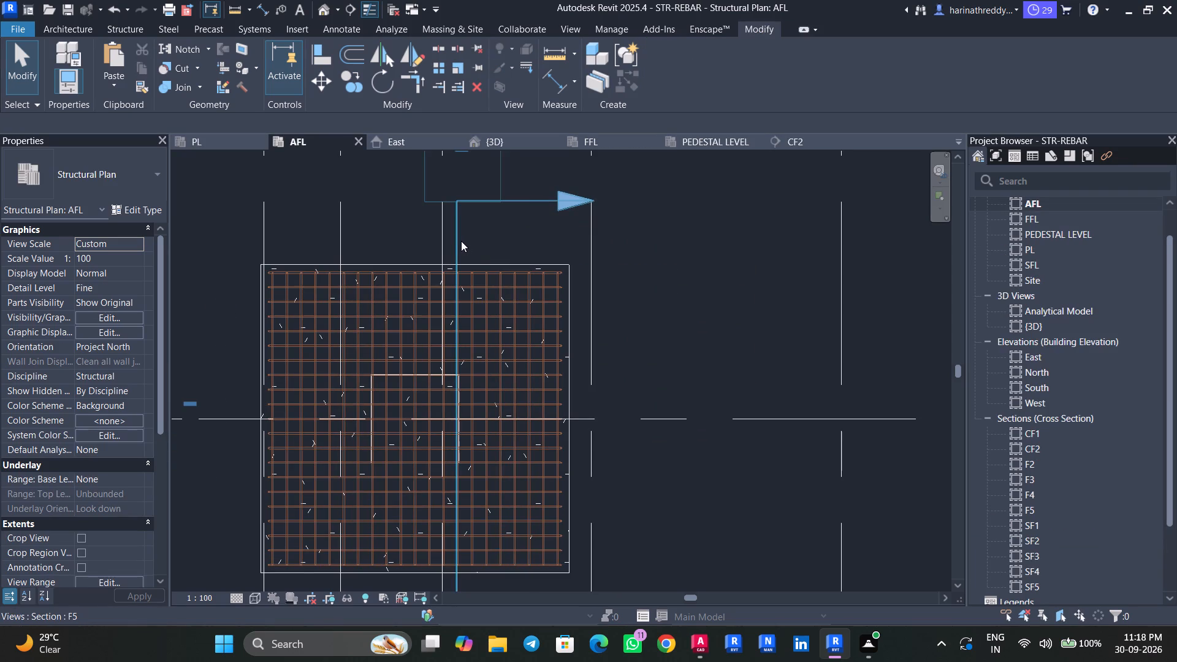
pyautogui.click(459, 240)
pyautogui.press('Left')
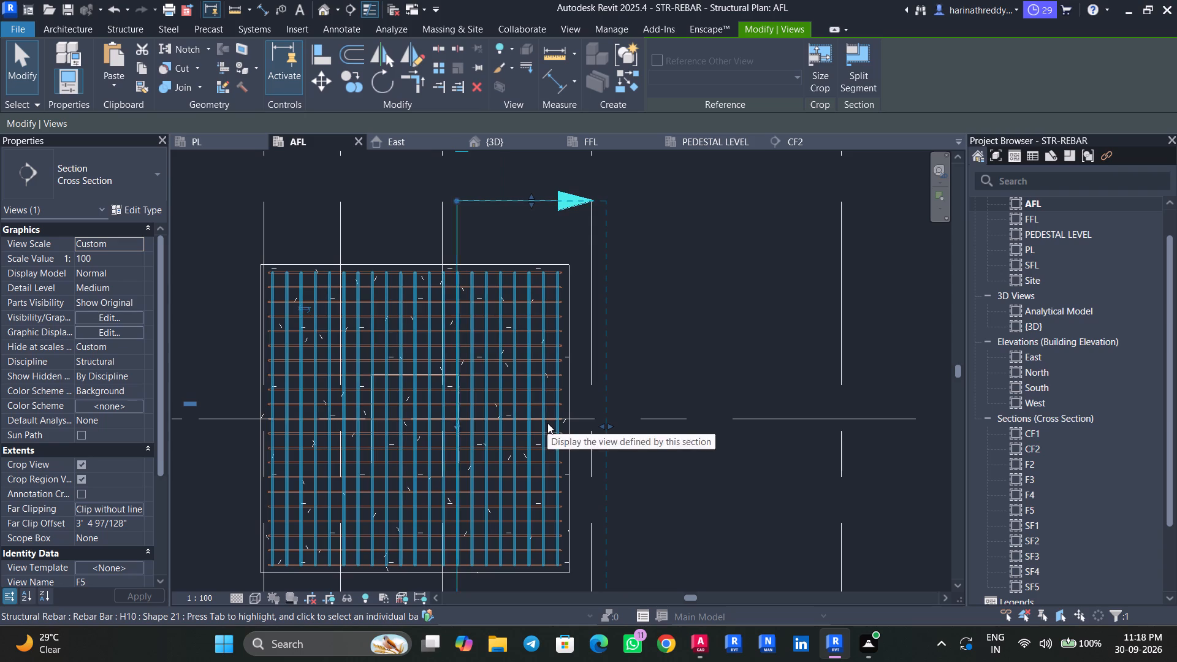
pyautogui.press('Left')
pyautogui.press('Left')
pyautogui.press('Left')
pyautogui.press('Left')
pyautogui.press('Left')
pyautogui.press('Left')
pyautogui.press('Left')
pyautogui.press('Left')
pyautogui.press('Left')
pyautogui.press('Left')
pyautogui.press('Left')
pyautogui.press('Left')
pyautogui.press('Left')
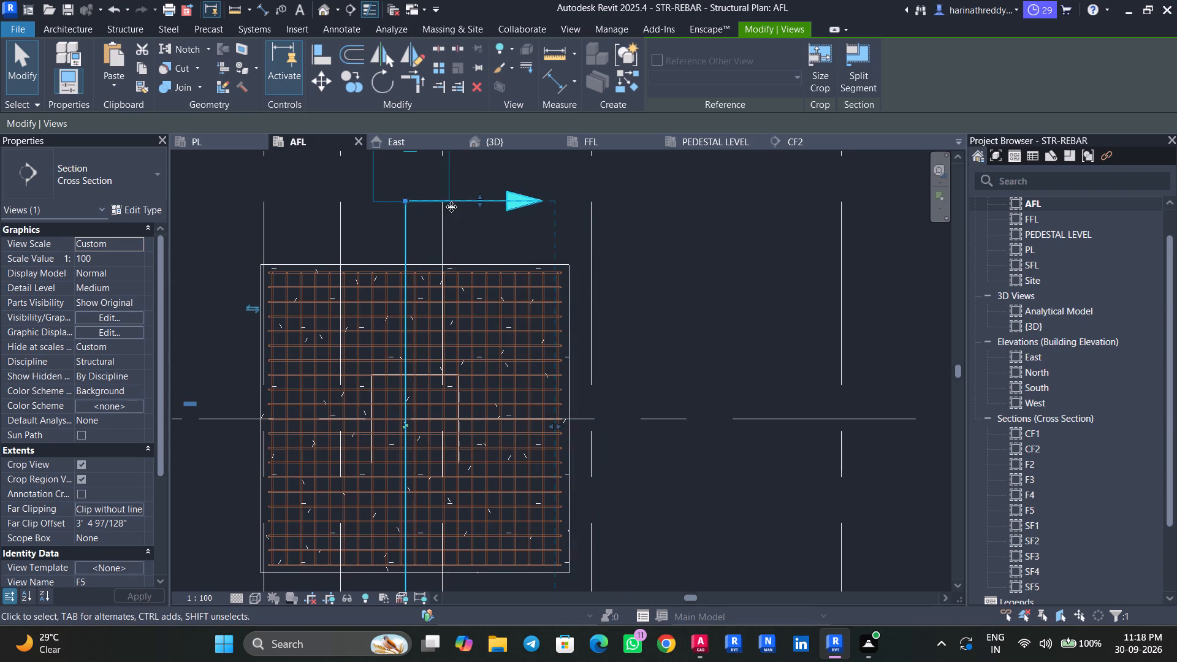
# Open section view F5 and examine the F1 pedestal between the footing and the column.
pyautogui.rightClick(454, 204)
pyautogui.click(516, 278)
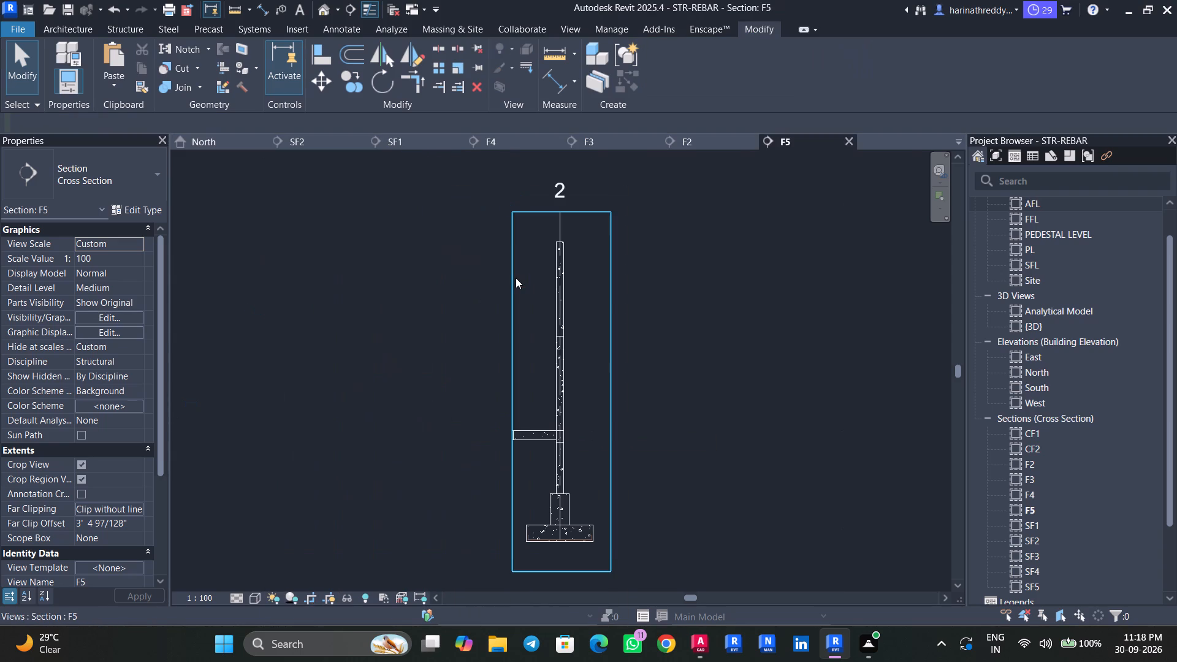
pyautogui.scroll(8, 547, 519)
pyautogui.click(554, 484)
pyautogui.moveTo(669, 481); pyautogui.dragTo(628, 365, button='middle')
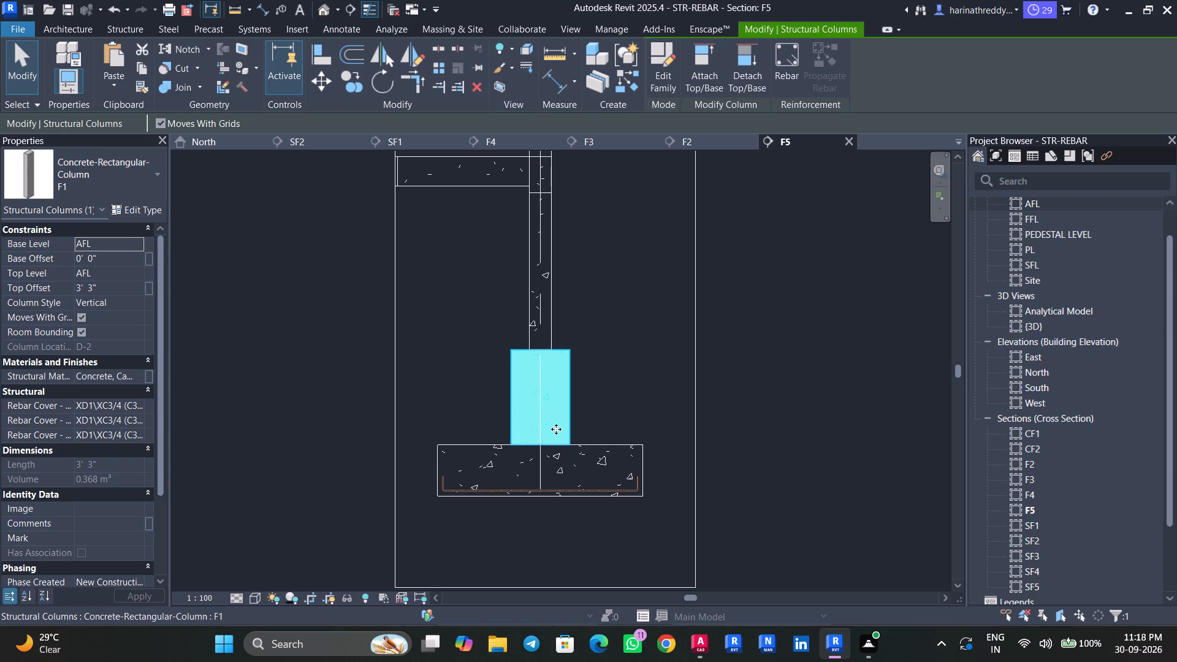
pyautogui.press('Escape')
pyautogui.press('Escape')
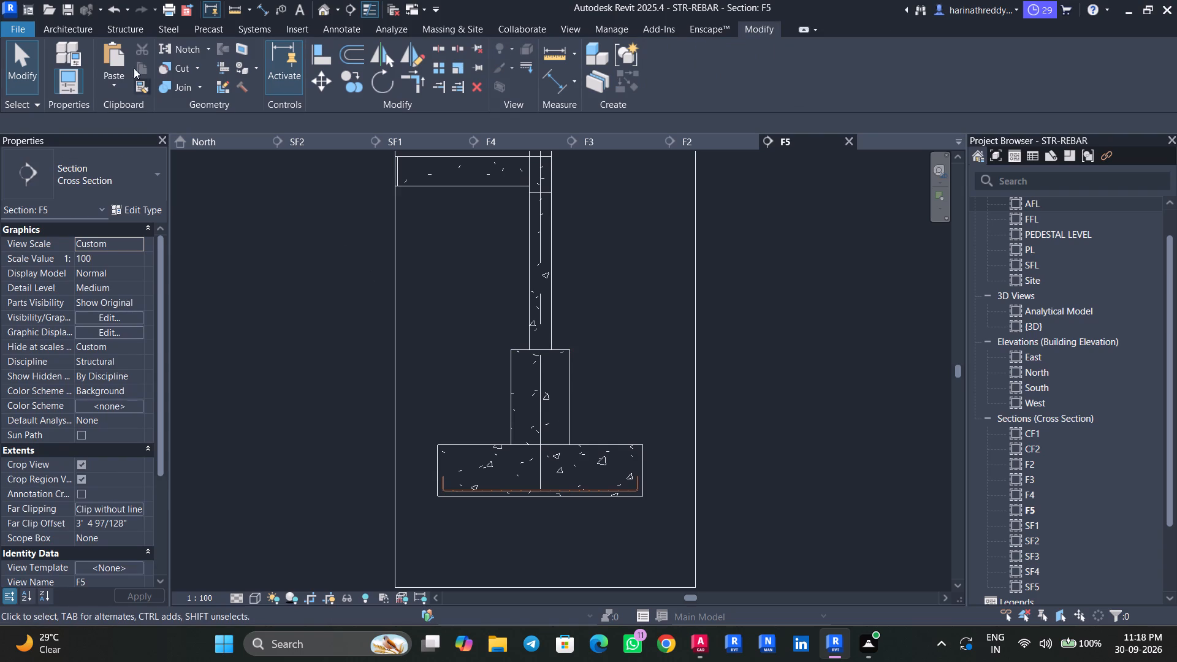
# Set the rebar cover of the F1 pedestal to PEDESTAL <50 mm>.
pyautogui.click(124, 39)
pyautogui.click(125, 36)
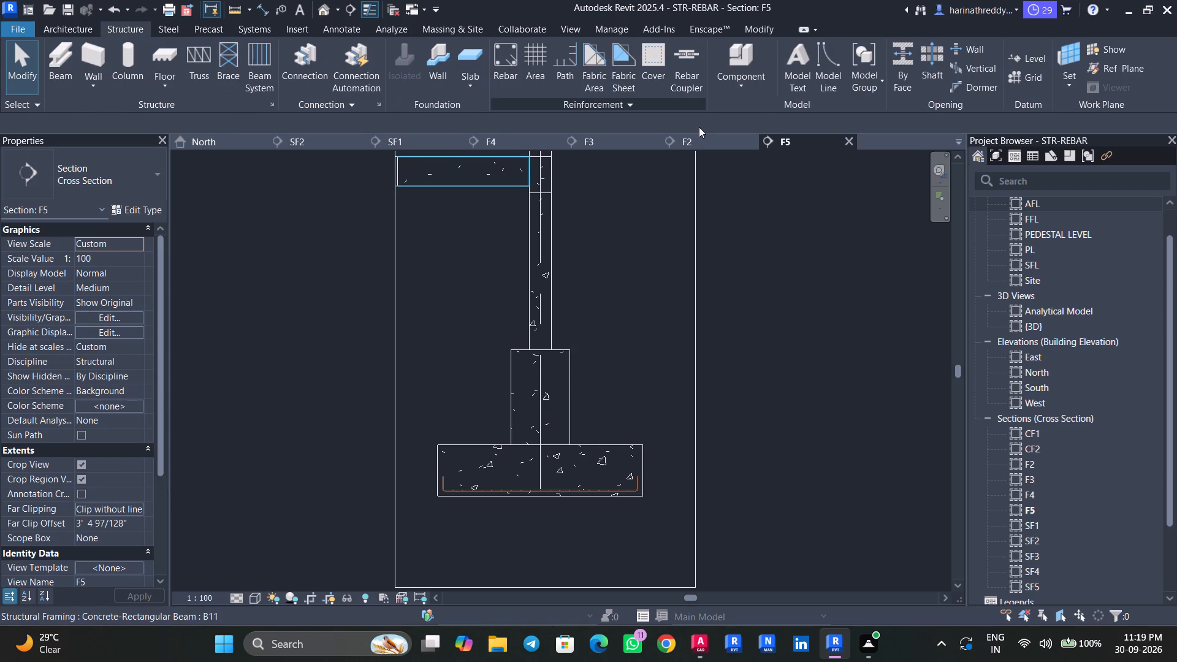
pyautogui.click(648, 72)
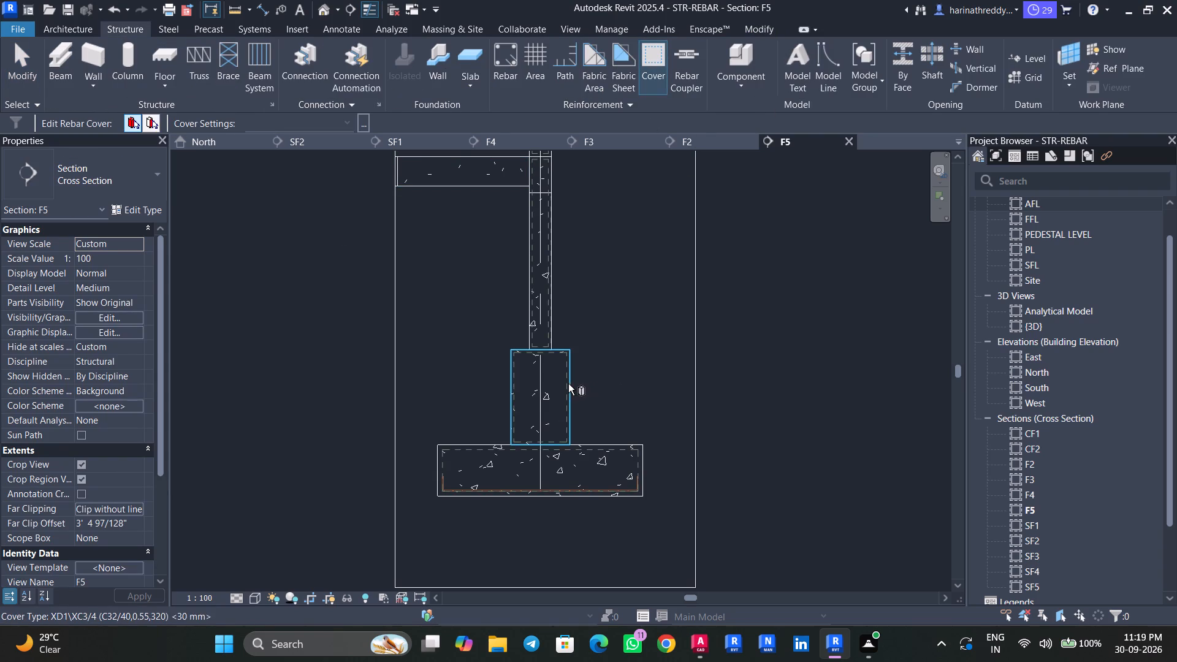
pyautogui.click(568, 384)
pyautogui.click(349, 118)
pyautogui.scroll(-1, 315, 221)
pyautogui.scroll(3, 315, 221)
pyautogui.scroll(-1, 316, 221)
pyautogui.scroll(7, 319, 216)
pyautogui.scroll(-1, 319, 216)
pyautogui.scroll(4, 319, 216)
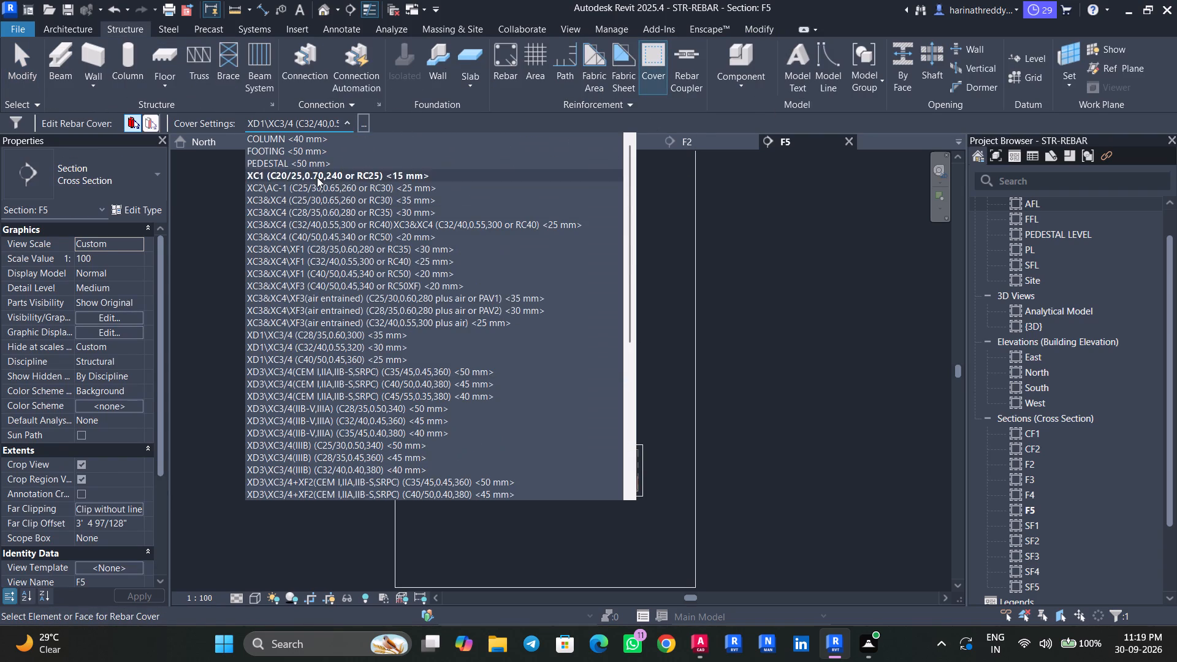
pyautogui.click(321, 165)
pyautogui.press('Escape')
pyautogui.press('Escape')
# Set the rebar cover of the column standing on the pedestal to COLUMN <40 mm>.
pyautogui.click(551, 297)
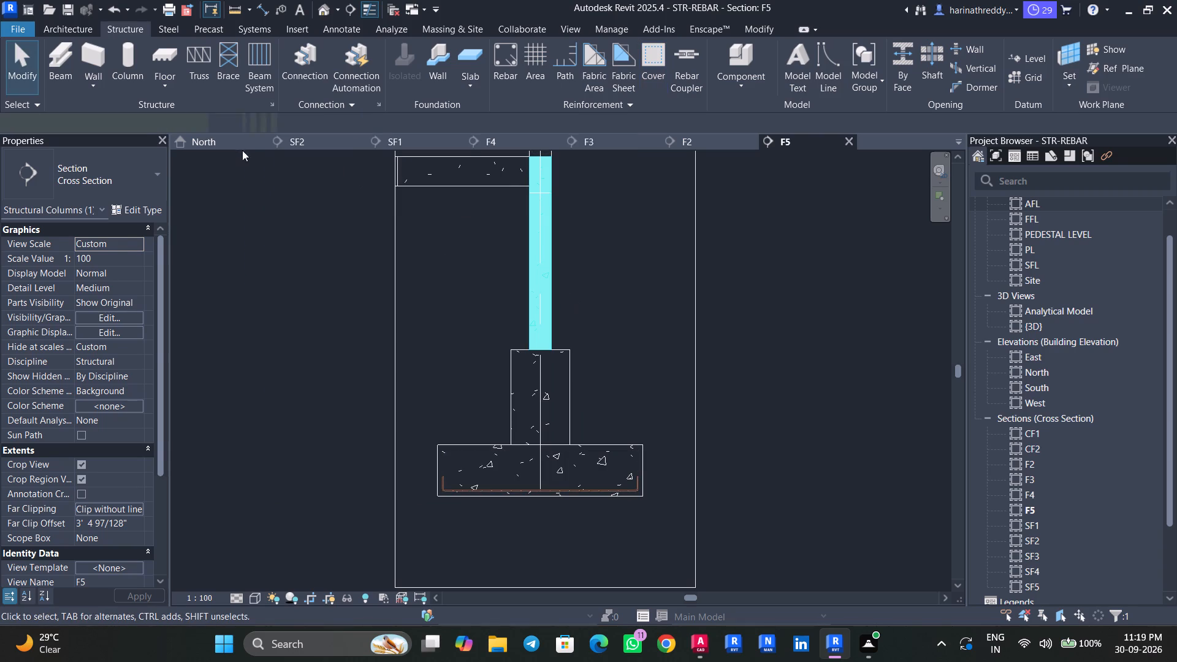
pyautogui.press('Escape')
pyautogui.press('Escape')
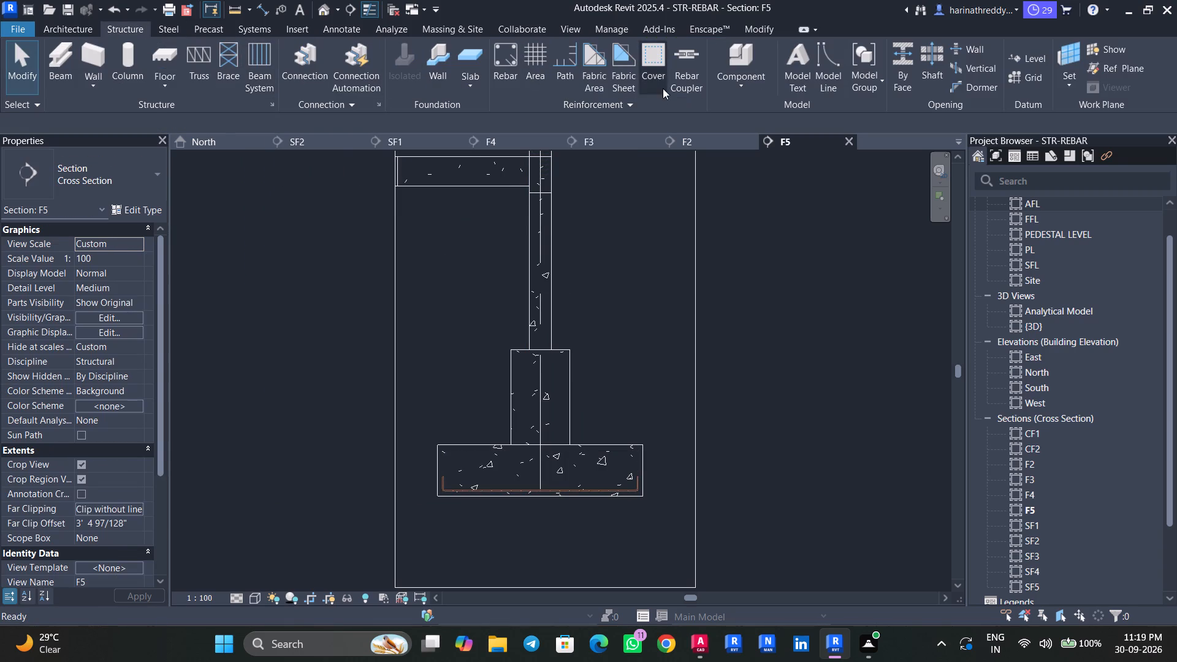
pyautogui.click(663, 85)
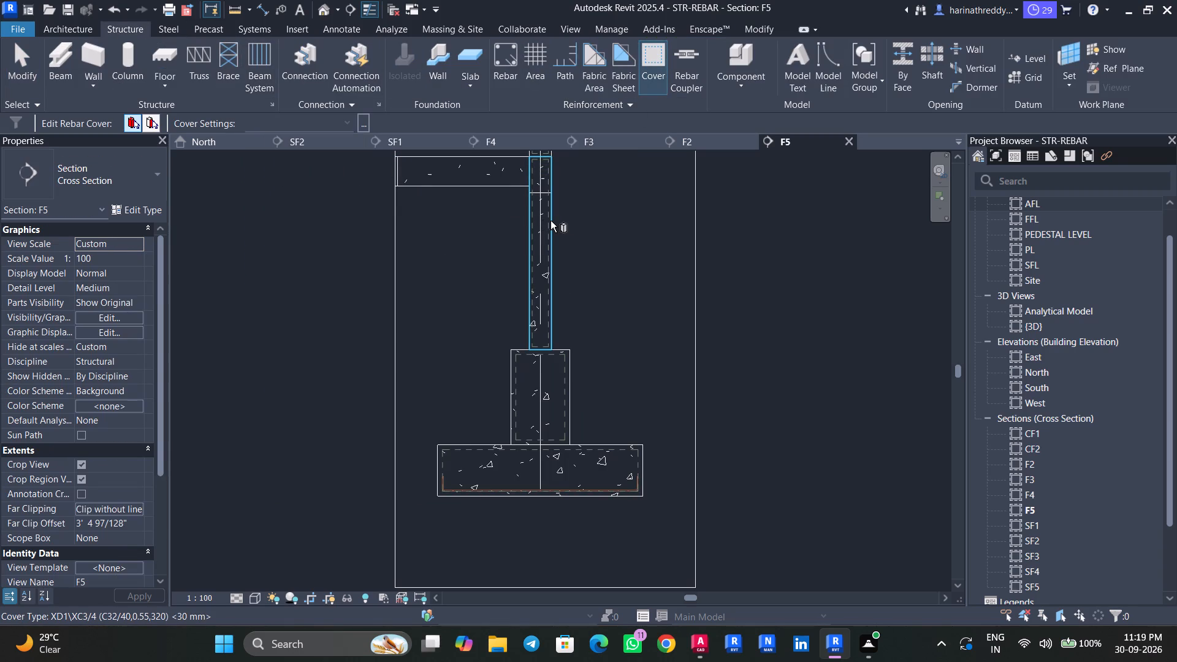
pyautogui.click(555, 222)
pyautogui.click(308, 118)
pyautogui.scroll(1, 299, 162)
pyautogui.scroll(-1, 299, 162)
pyautogui.scroll(2, 299, 162)
pyautogui.scroll(-1, 299, 162)
pyautogui.scroll(5, 300, 162)
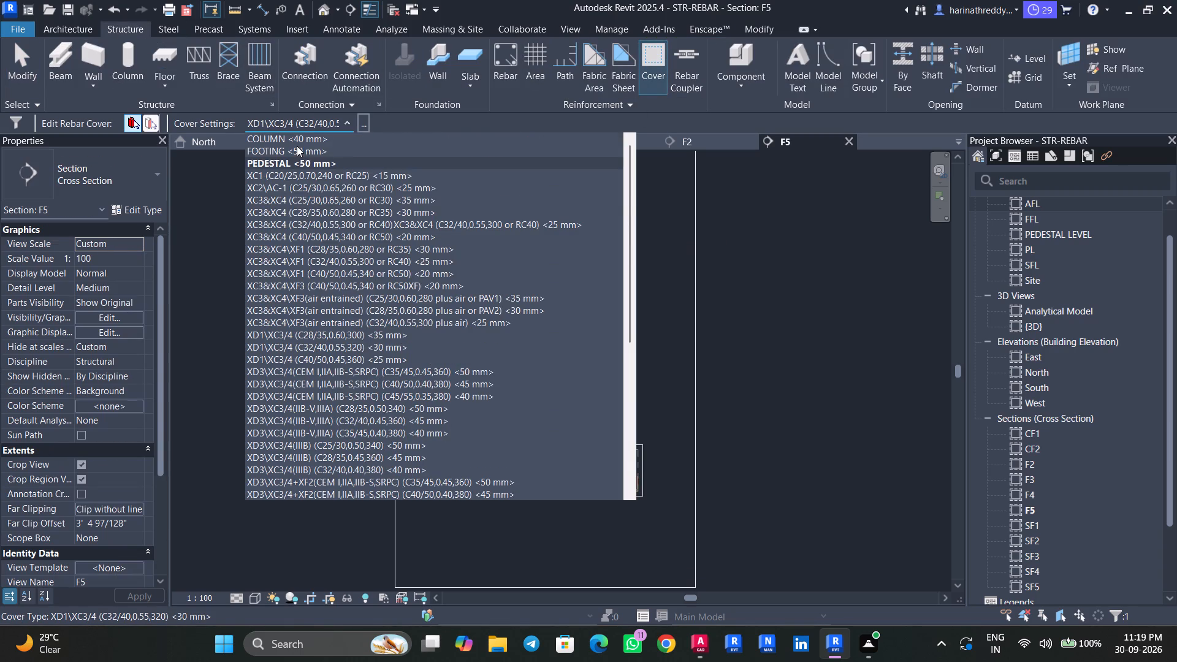
pyautogui.click(299, 135)
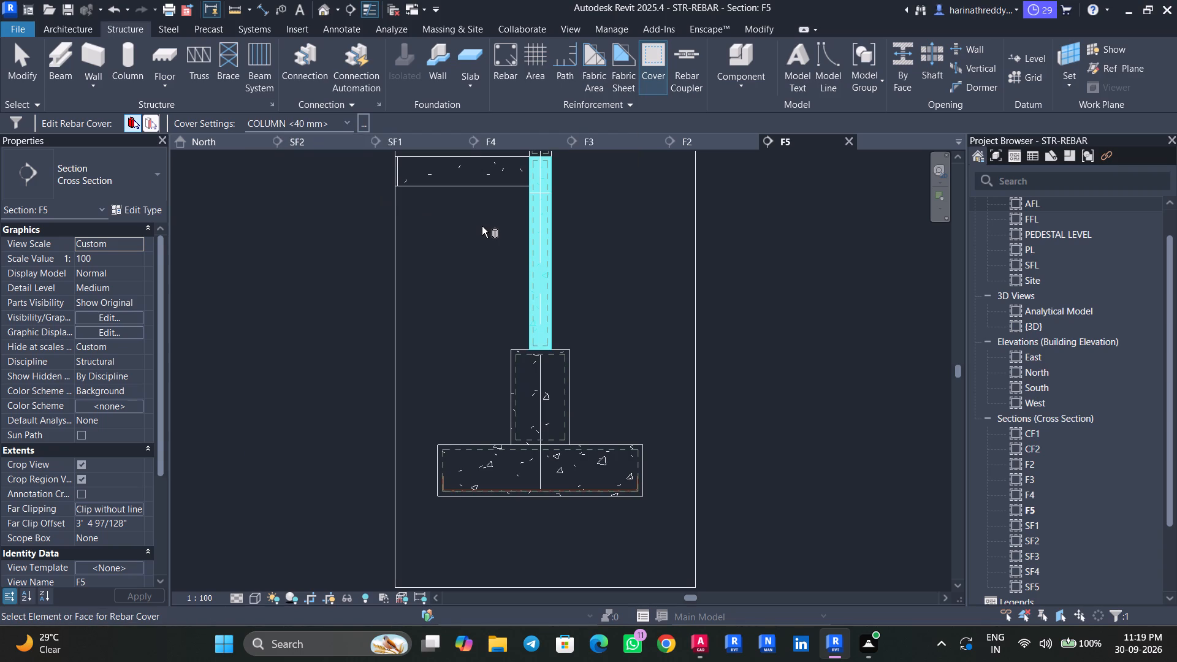
pyautogui.press('Escape')
pyautogui.press('Escape')
pyautogui.press('Escape')
pyautogui.press('Escape')
pyautogui.moveTo(601, 333); pyautogui.dragTo(602, 294, button='middle')
pyautogui.scroll(3, 590, 310)
pyautogui.press('Escape')
pyautogui.press('Escape')
# Start a sketched rebar in section F5 with the F1 pedestal as its host.
pyautogui.click(562, 355)
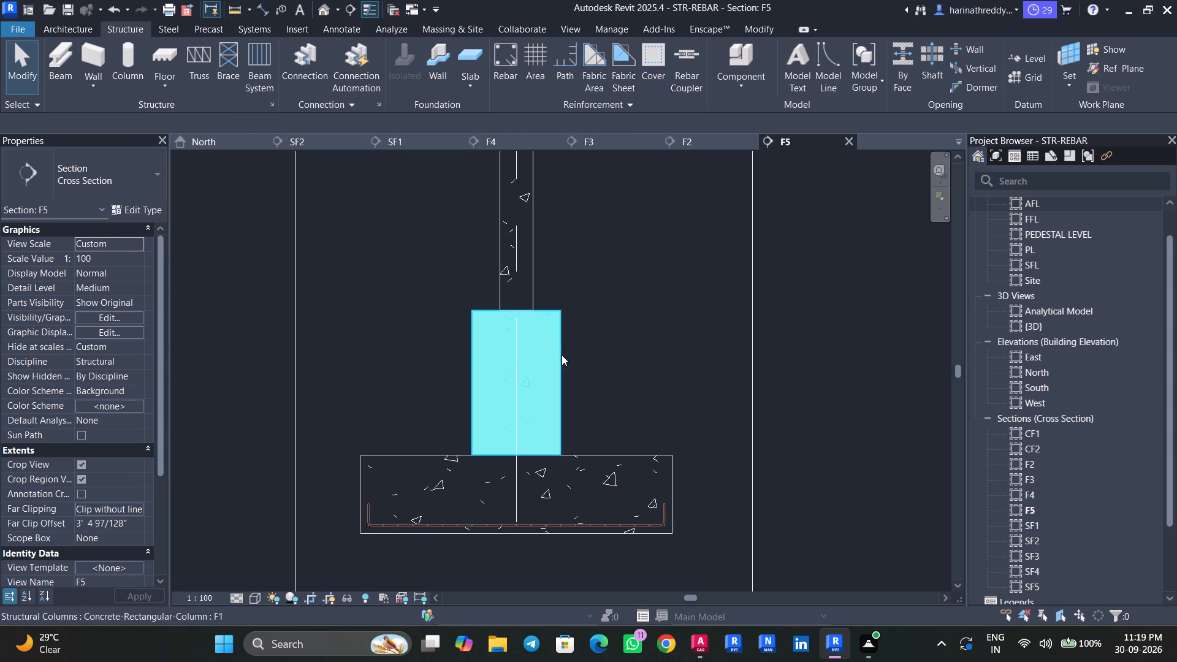
pyautogui.moveTo(605, 385); pyautogui.dragTo(625, 341, button='middle')
pyautogui.scroll(4, 609, 376)
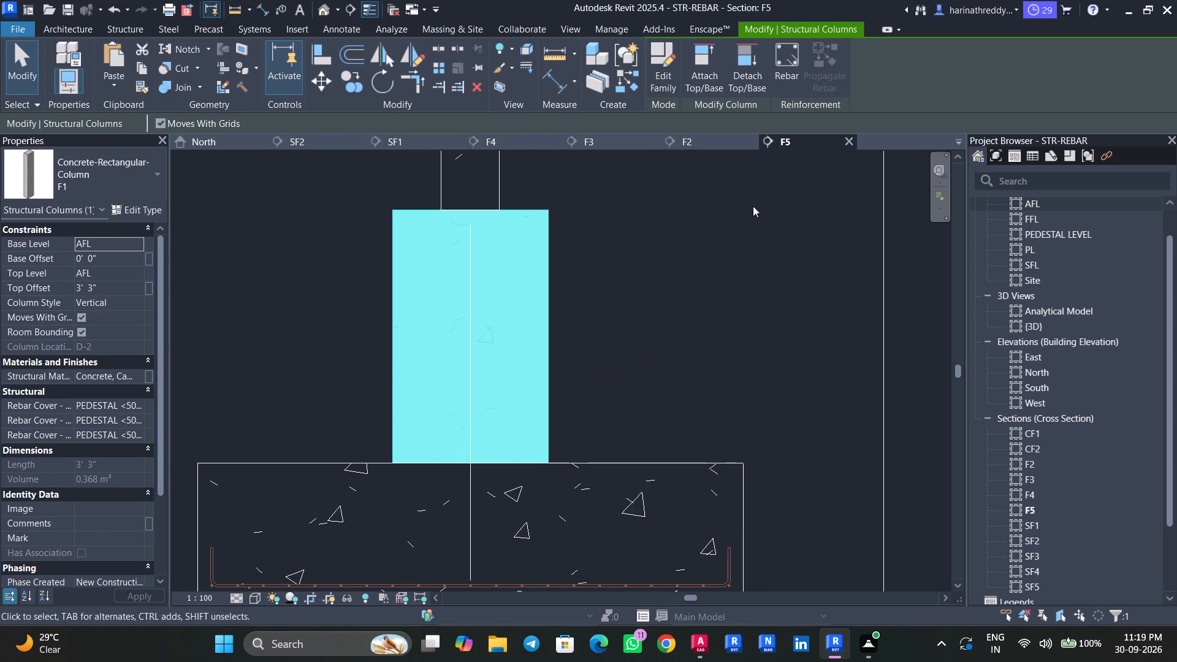
pyautogui.click(780, 83)
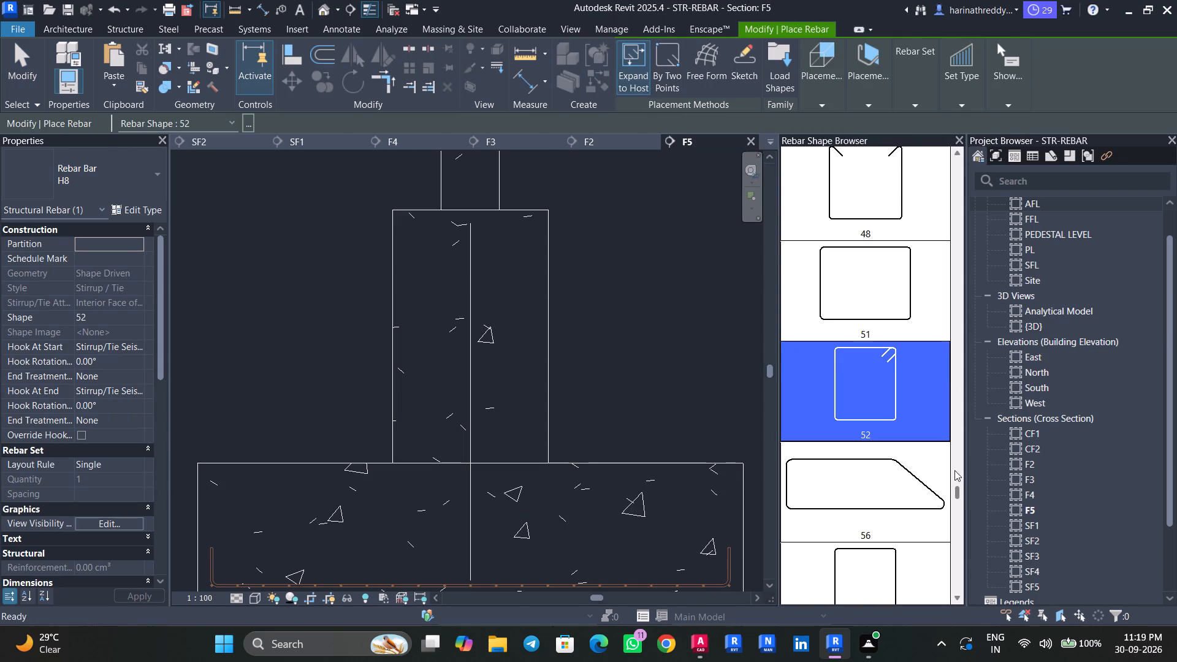
pyautogui.moveTo(954, 490); pyautogui.dragTo(959, 153)
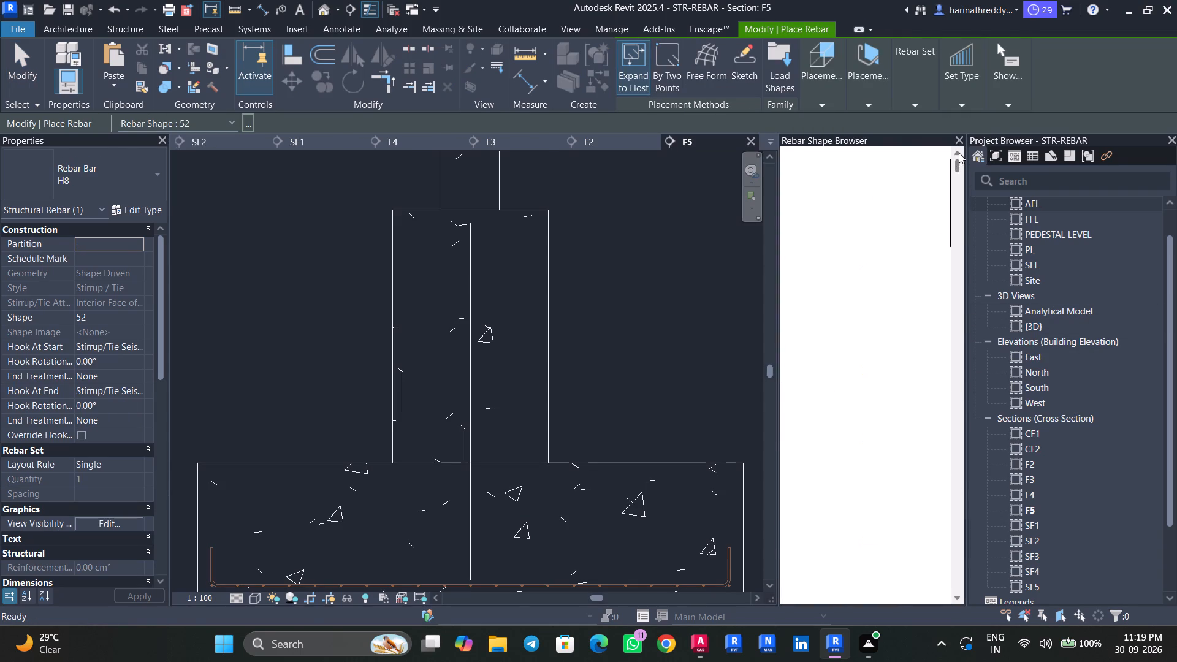
pyautogui.moveTo(959, 153); pyautogui.dragTo(958, 150)
pyautogui.click(875, 189)
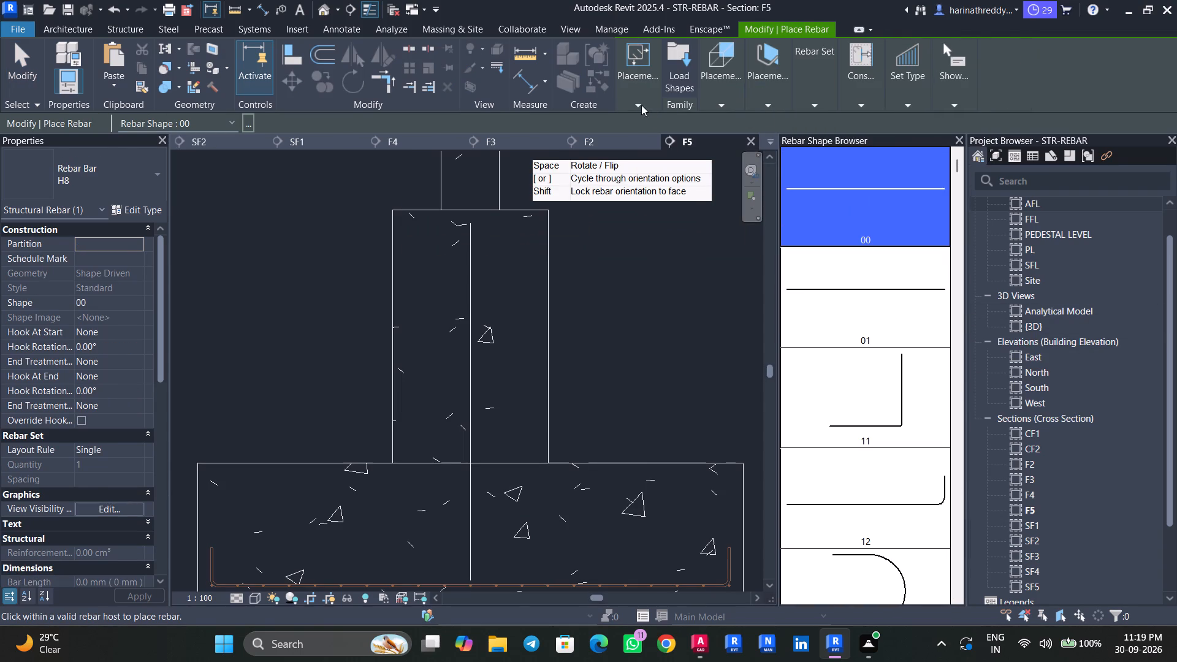
pyautogui.click(639, 105)
pyautogui.click(739, 139)
pyautogui.click(115, 173)
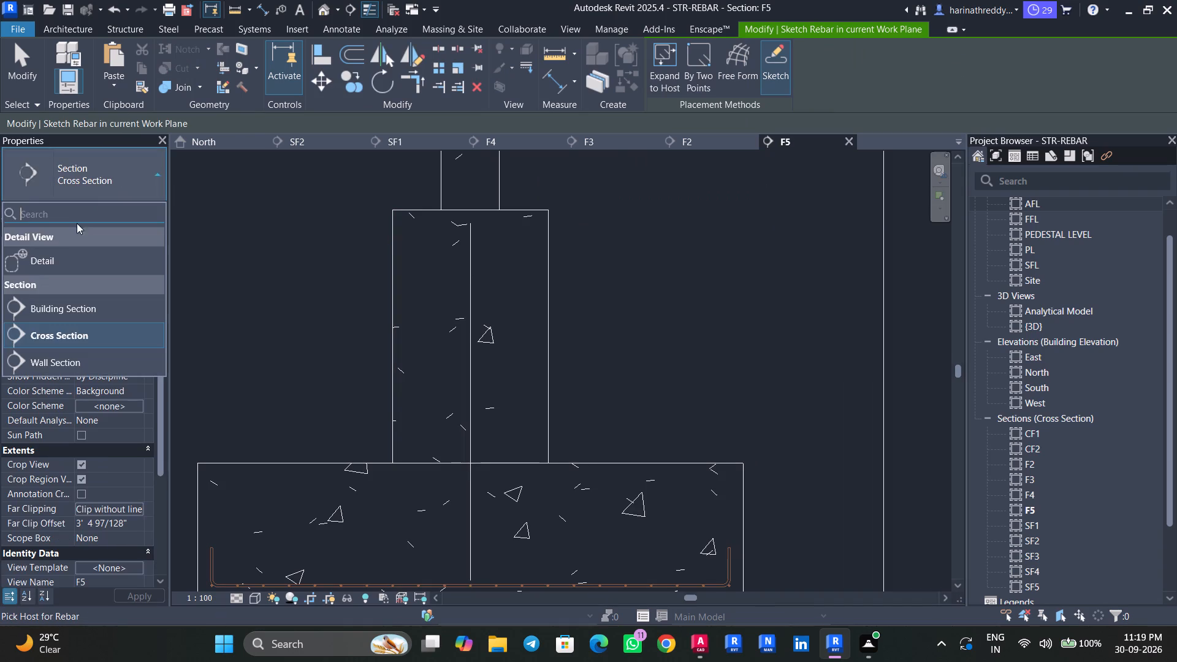
pyautogui.press('Escape')
pyautogui.click(392, 249)
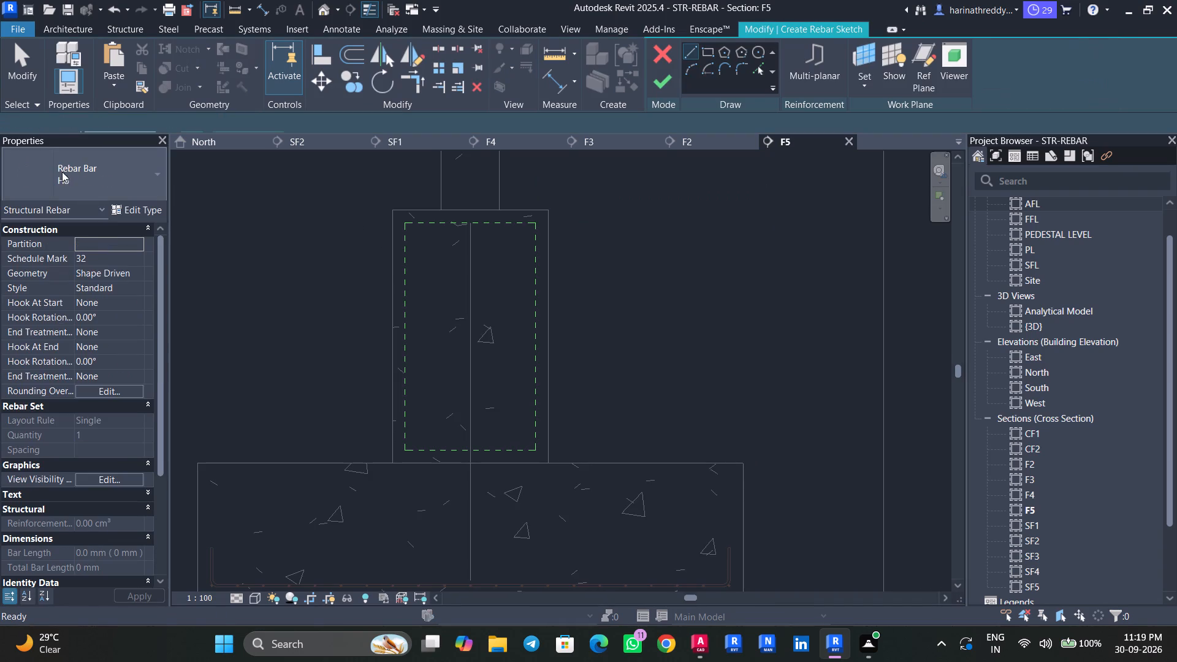
# Using bar type H10, sketch a top leg about 370 mm long and a vertical leg about 1295 mm down the pedestal into the footing.
pyautogui.click(64, 171)
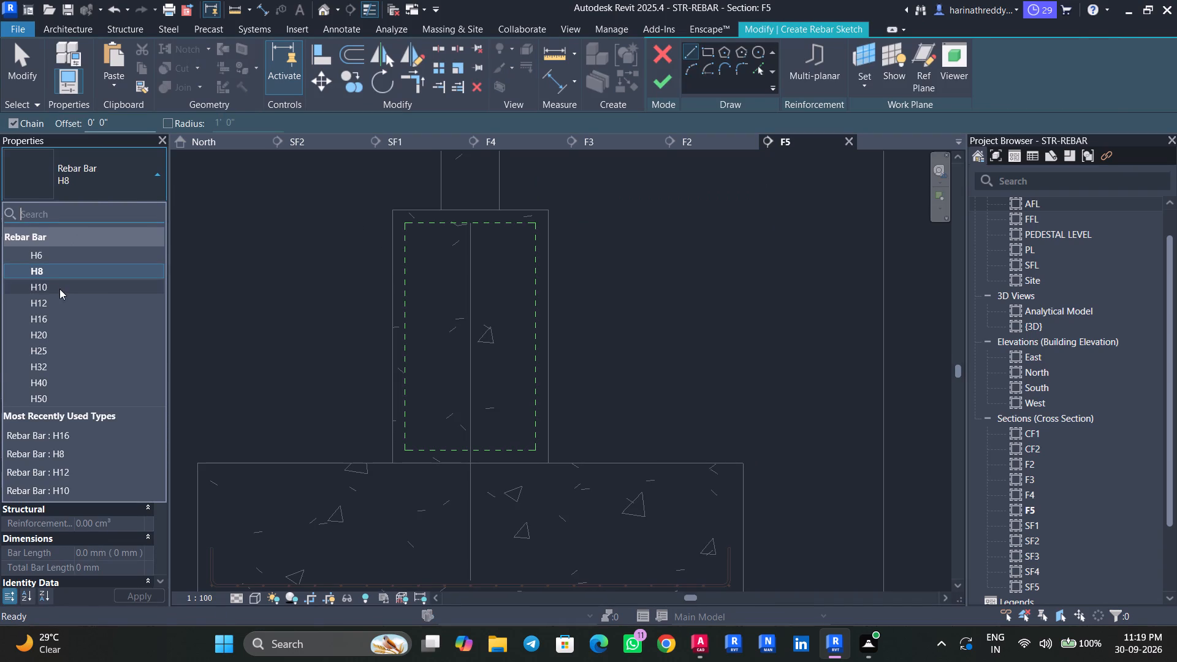
pyautogui.click(59, 289)
pyautogui.scroll(4, 507, 238)
pyautogui.moveTo(498, 243); pyautogui.dragTo(599, 268, button='middle')
pyautogui.scroll(2, 526, 284)
pyautogui.click(640, 240)
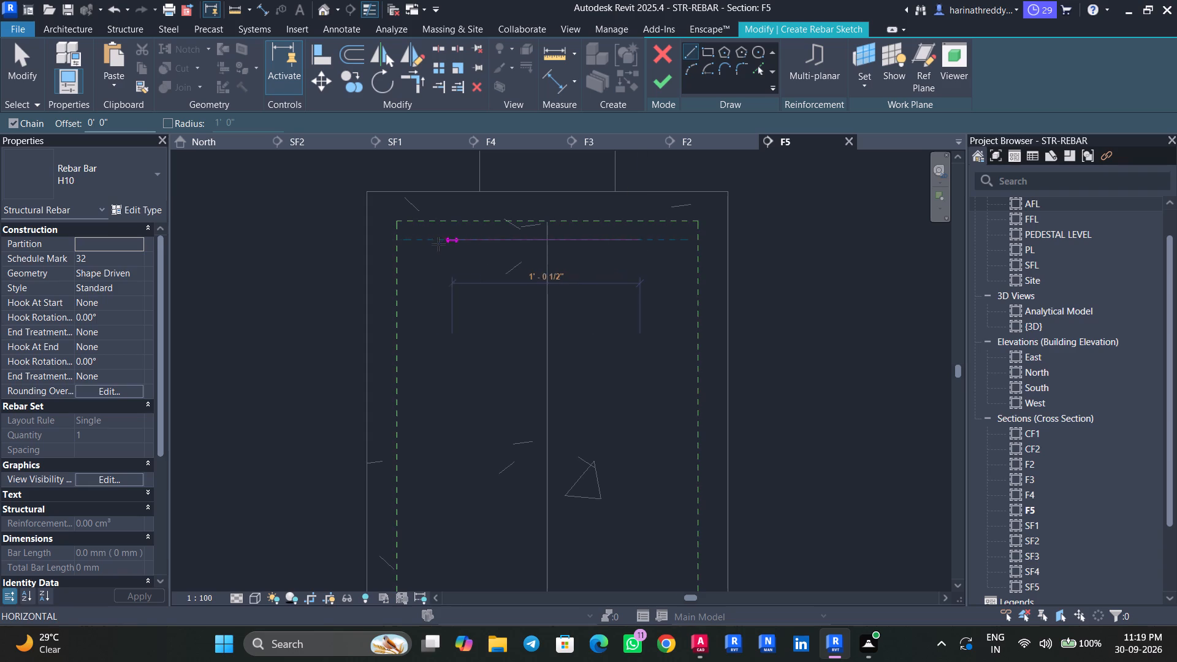
pyautogui.click(422, 242)
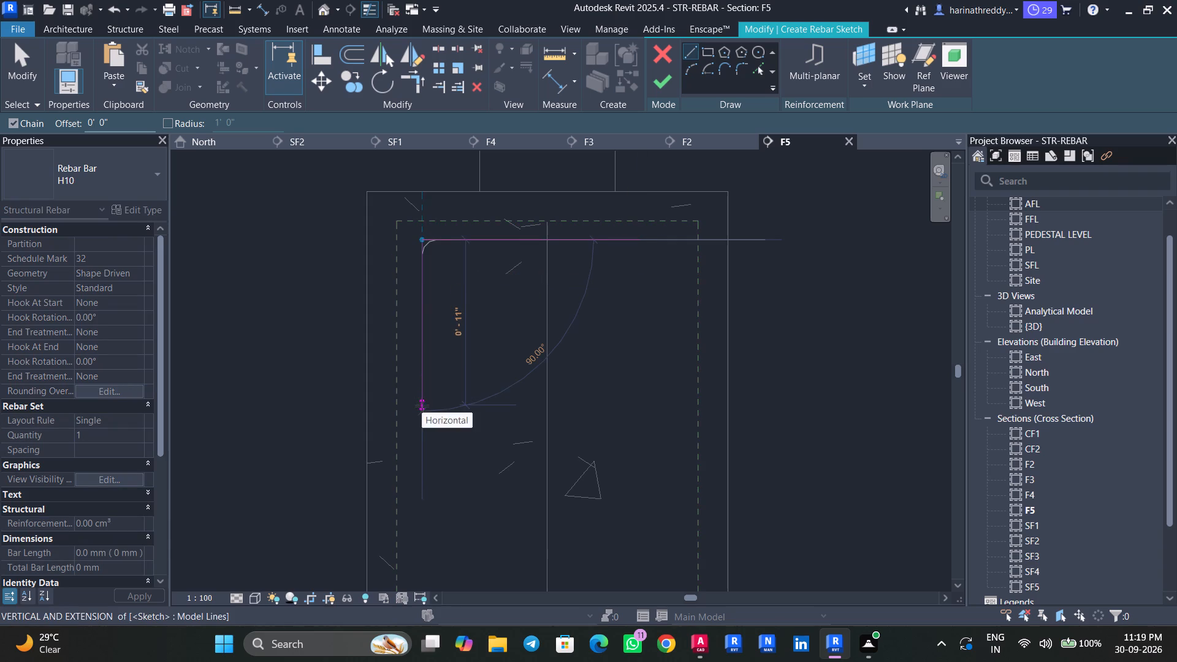
pyautogui.scroll(1, 422, 406)
pyautogui.moveTo(419, 403); pyautogui.dragTo(425, 177, button='middle')
pyautogui.moveTo(420, 337); pyautogui.dragTo(430, 114, button='middle')
pyautogui.moveTo(432, 356); pyautogui.dragTo(430, 165, button='middle')
pyautogui.scroll(-3, 430, 314)
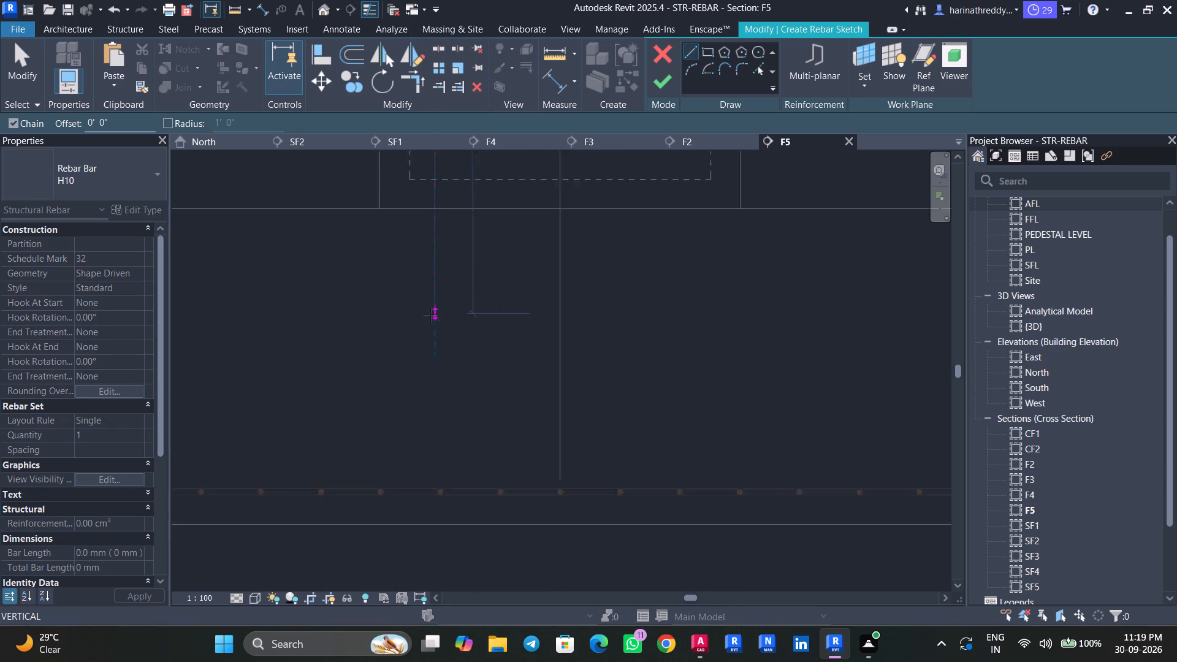
pyautogui.moveTo(426, 368); pyautogui.dragTo(432, 267, button='middle')
pyautogui.scroll(3, 432, 295)
pyautogui.click(441, 310)
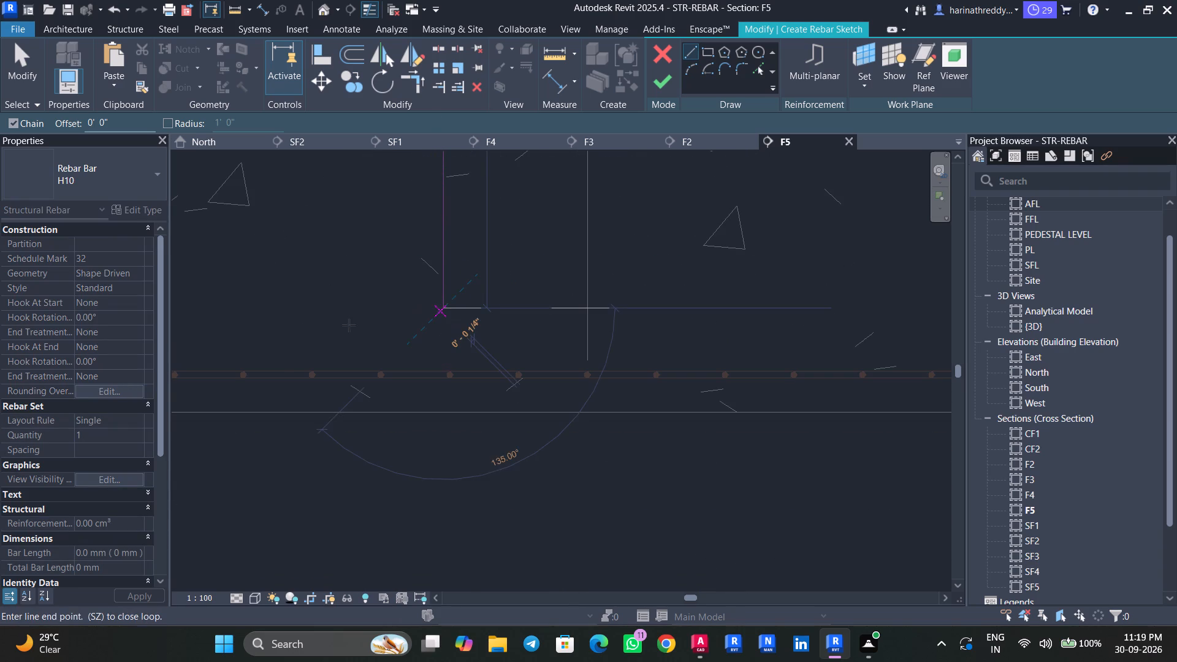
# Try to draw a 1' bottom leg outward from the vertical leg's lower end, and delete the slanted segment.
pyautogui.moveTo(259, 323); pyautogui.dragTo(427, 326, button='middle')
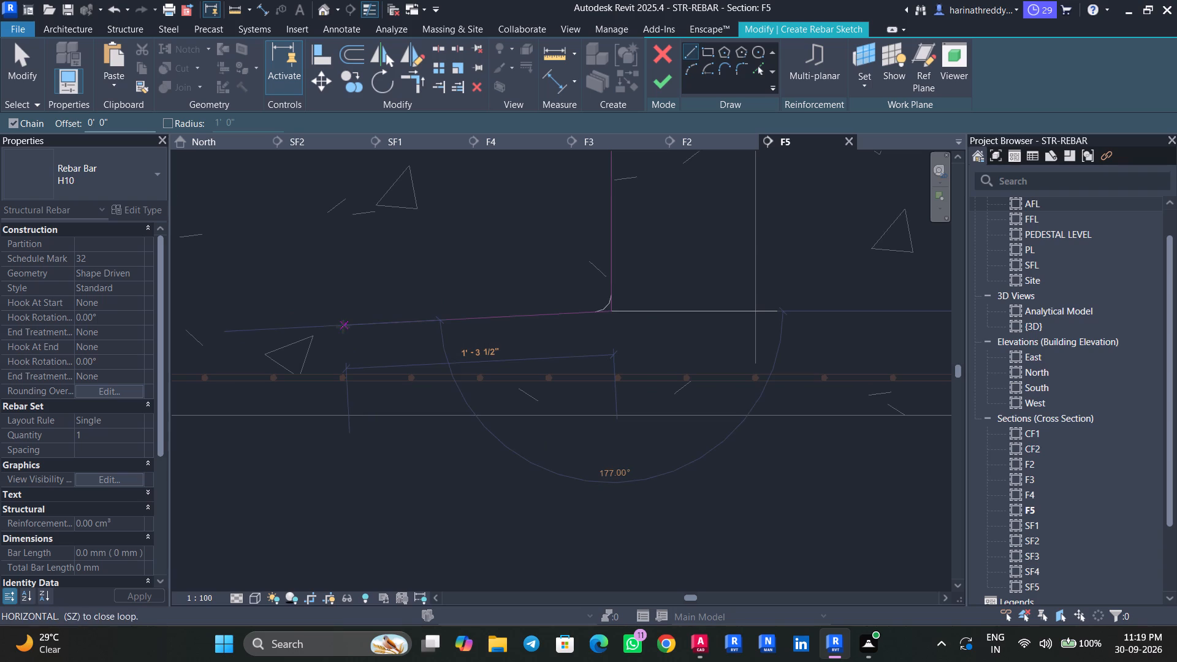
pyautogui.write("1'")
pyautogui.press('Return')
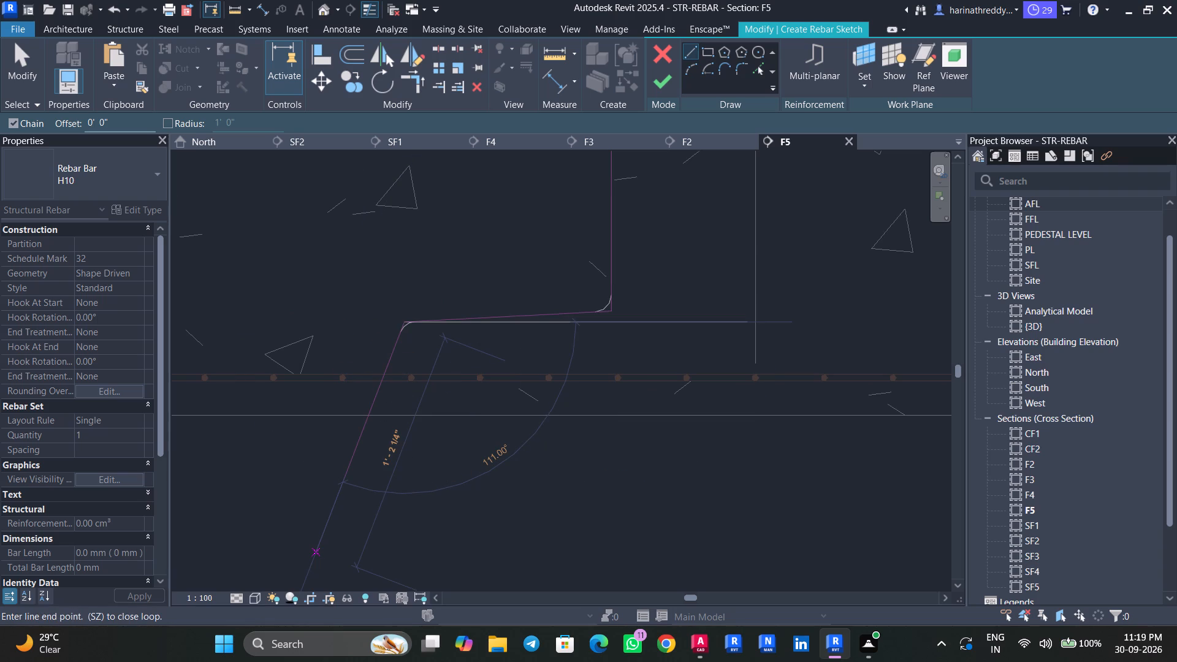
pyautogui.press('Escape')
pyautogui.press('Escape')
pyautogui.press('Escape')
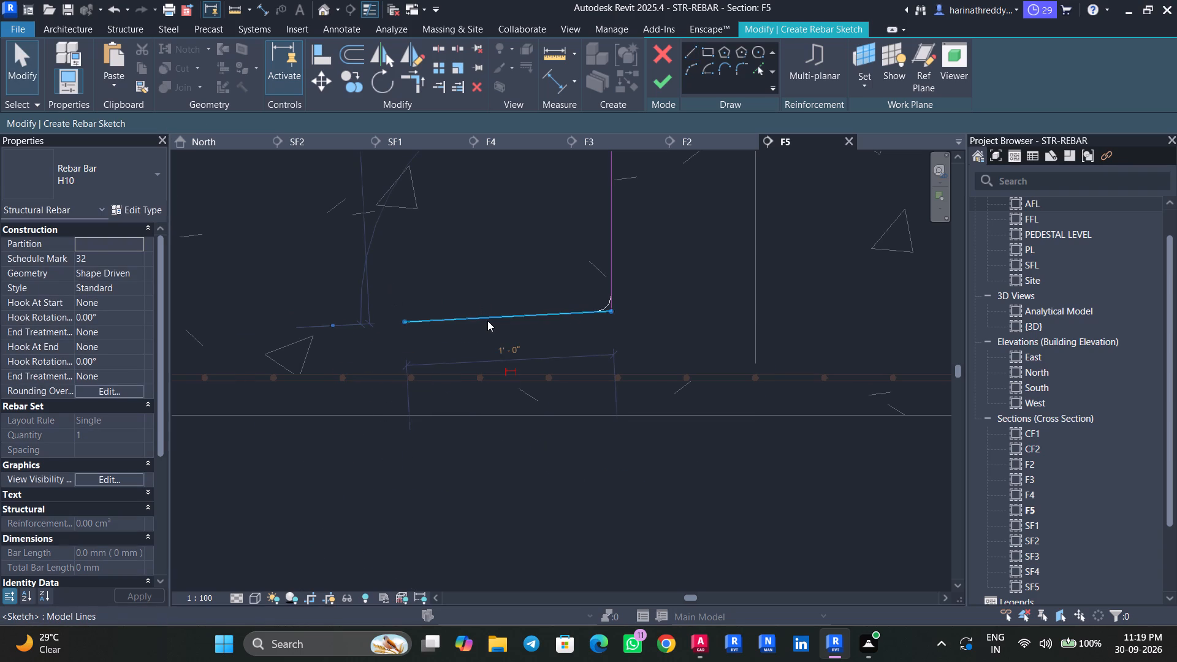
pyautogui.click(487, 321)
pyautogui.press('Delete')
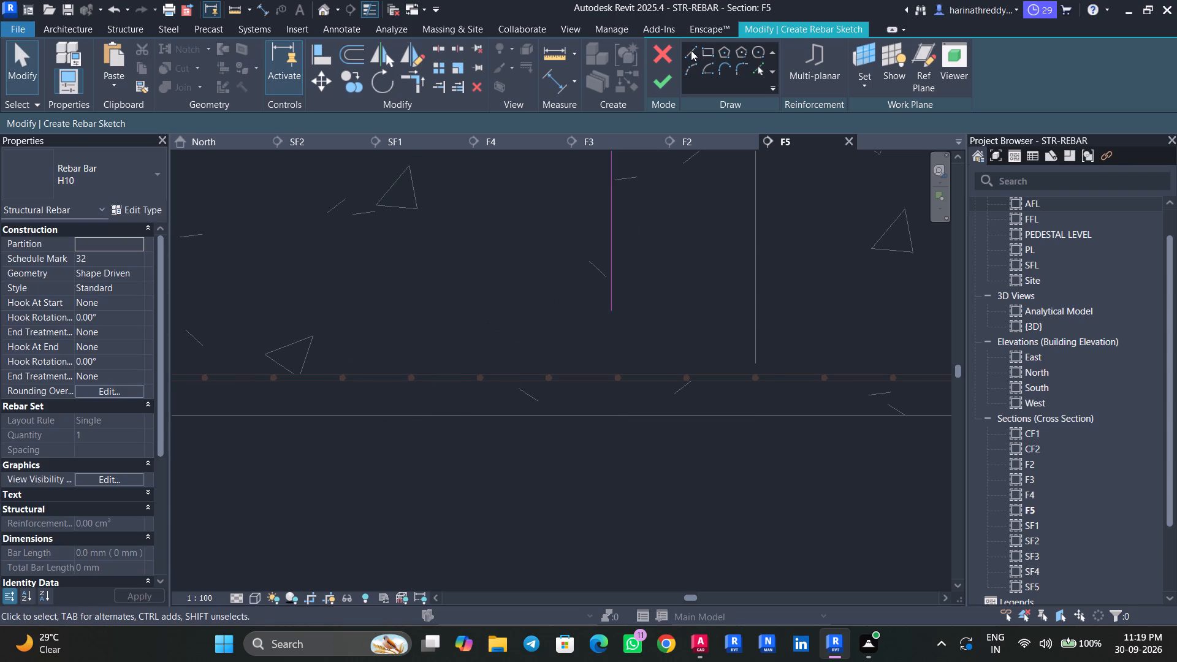
# Draw a horizontal 1' bottom leg outward from the vertical leg's lower end and finish the rebar sketch.
pyautogui.click(690, 50)
pyautogui.click(613, 309)
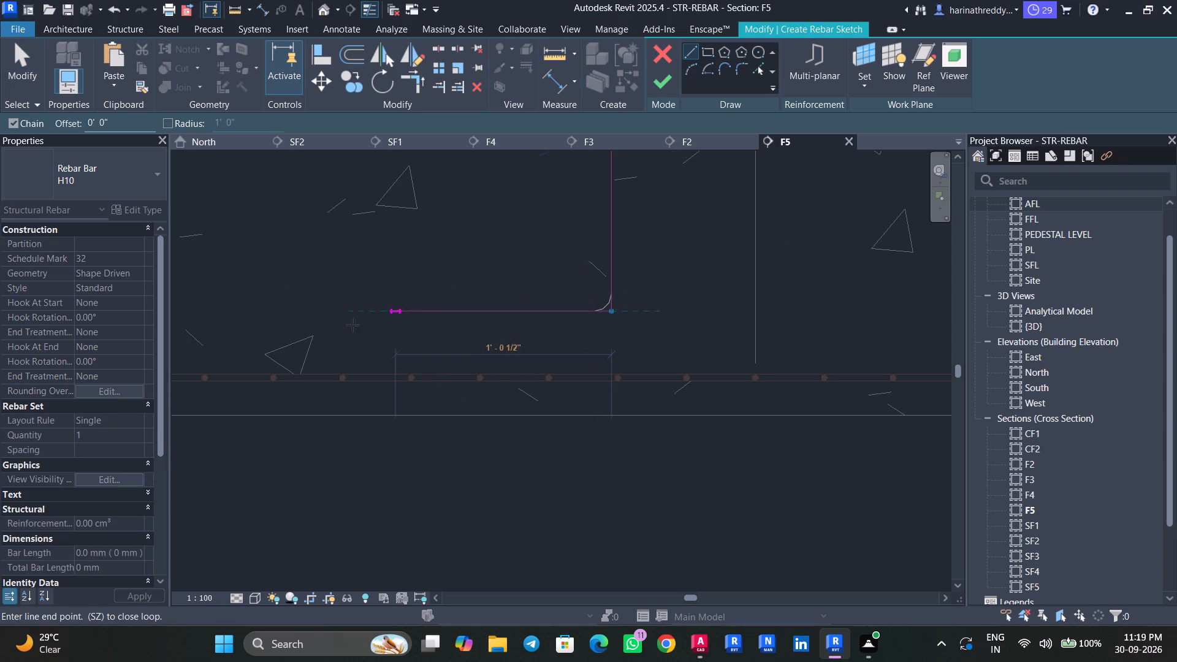
pyautogui.write("1'")
pyautogui.press('Return')
pyautogui.press('Escape')
pyautogui.press('Escape')
pyautogui.scroll(-5, 451, 241)
pyautogui.scroll(1, 459, 236)
pyautogui.moveTo(459, 236); pyautogui.dragTo(420, 372, button='middle')
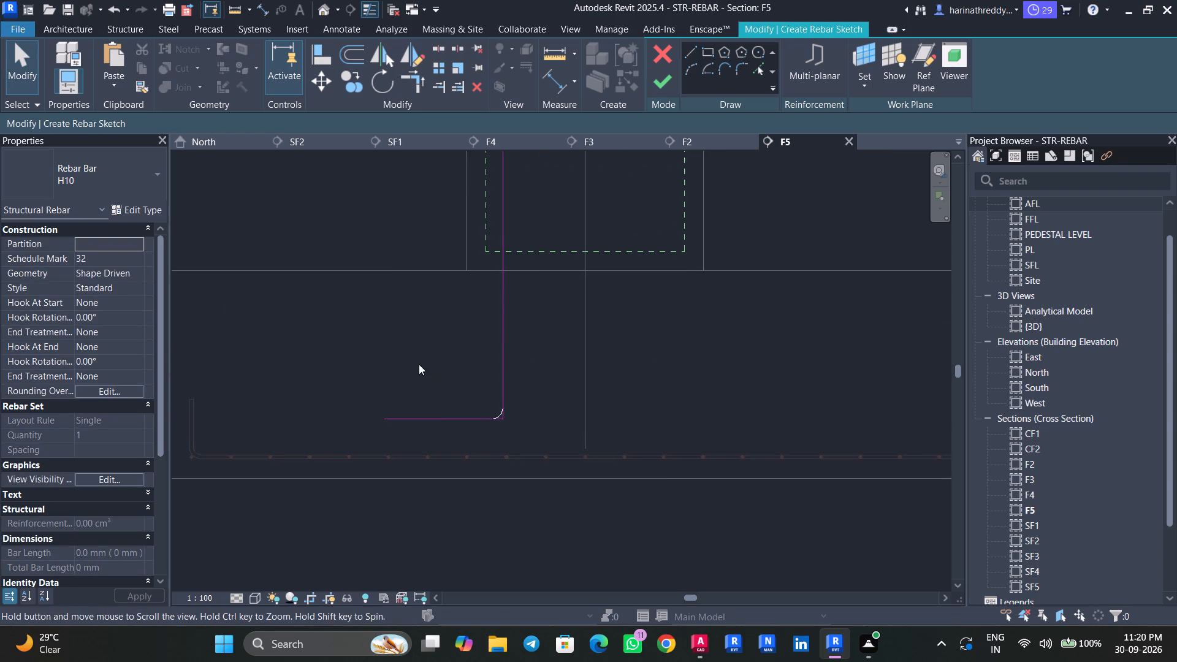
pyautogui.scroll(-4, 415, 349)
pyautogui.click(668, 84)
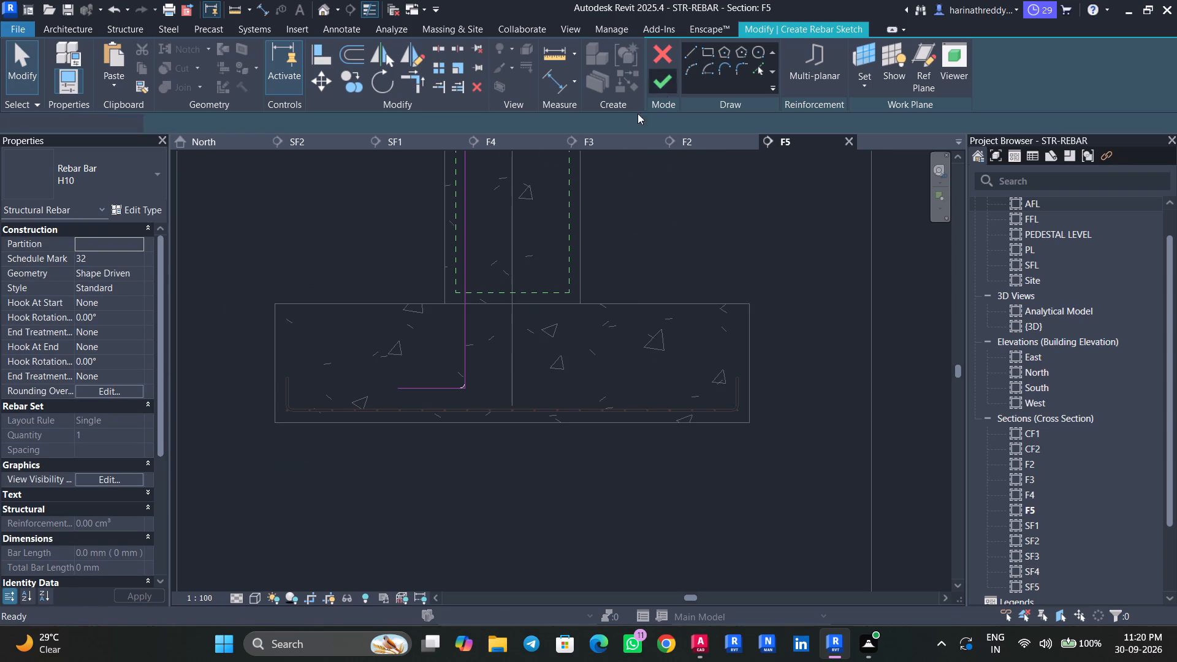
pyautogui.press('Escape')
pyautogui.press('Escape')
# Set the sketched H10 bar's layout rule to Fixed Number with a quantity of 8.
pyautogui.click(468, 273)
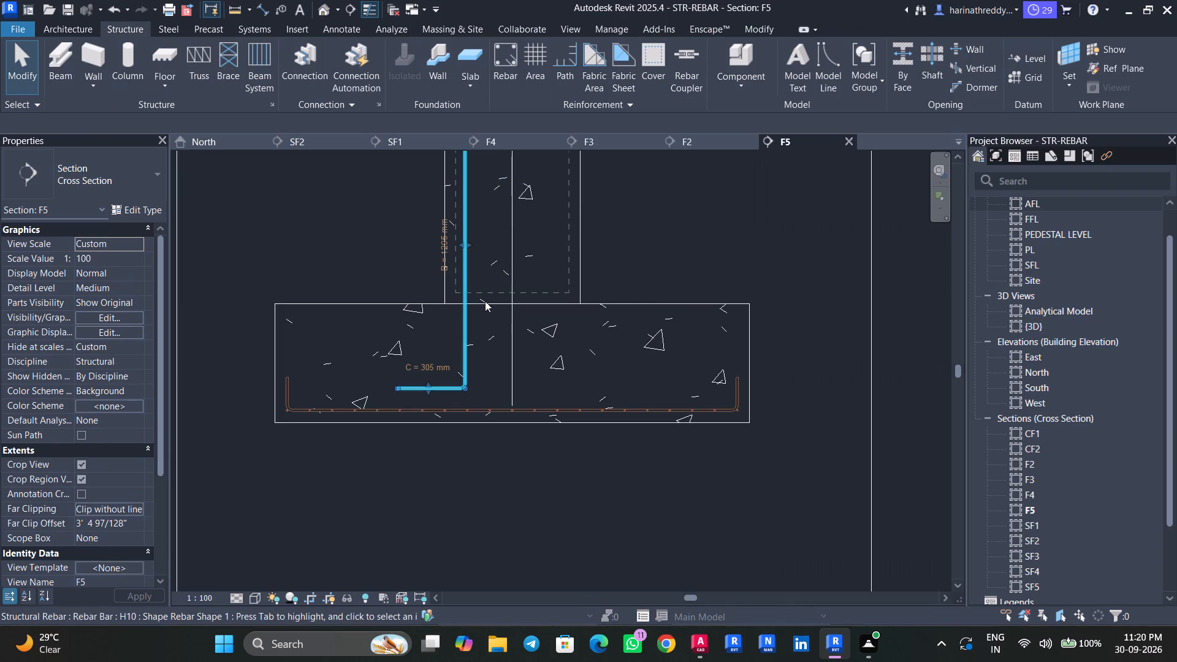
pyautogui.click(141, 477)
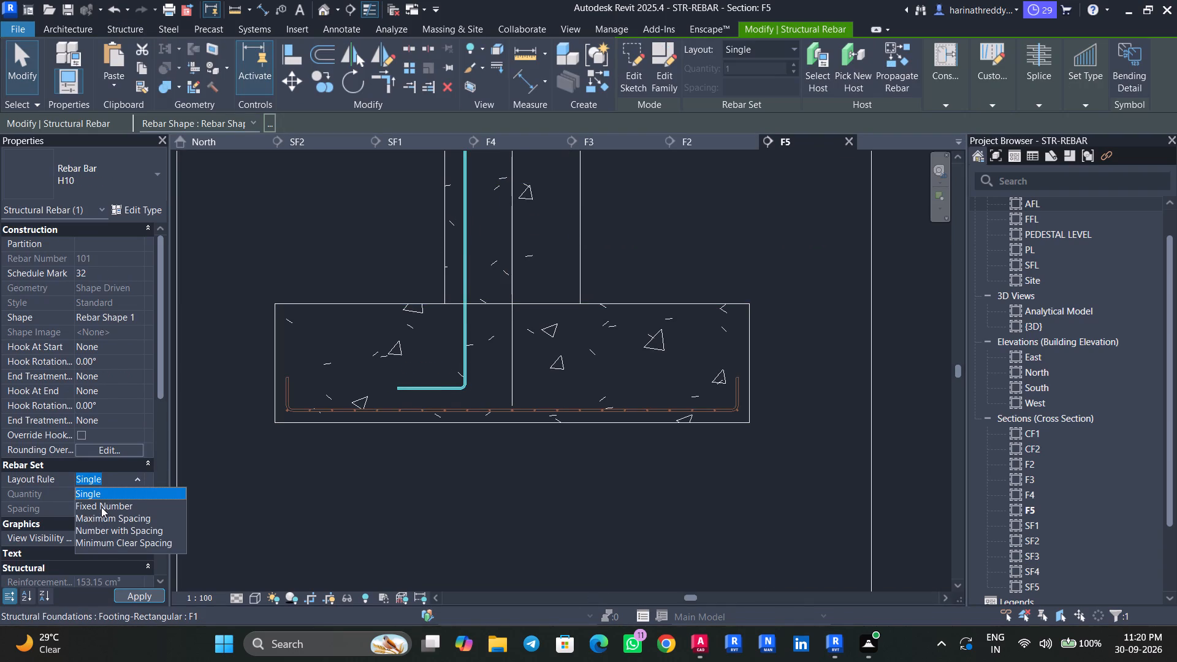
pyautogui.click(101, 507)
pyautogui.click(109, 497)
pyautogui.press('8')
pyautogui.press('Return')
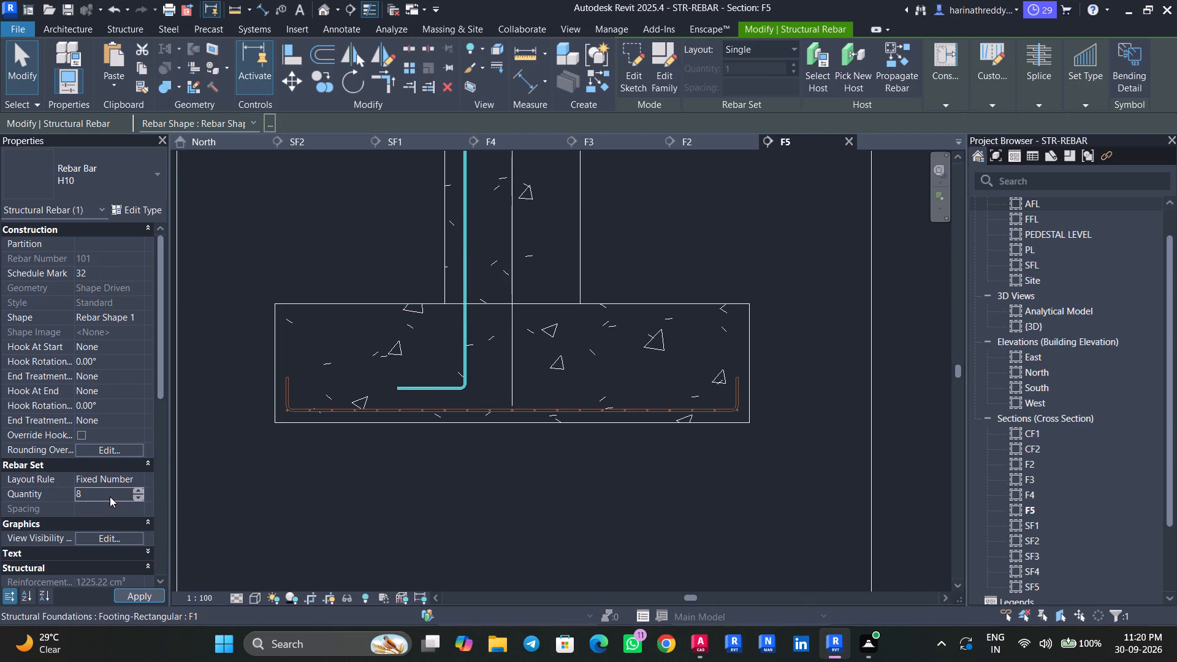
# Switch to the AutoCAD drawing TYPICAL FLOOR DETAILS and check the pedestal reinforcement column of the footing schedule.
pyautogui.click(695, 648)
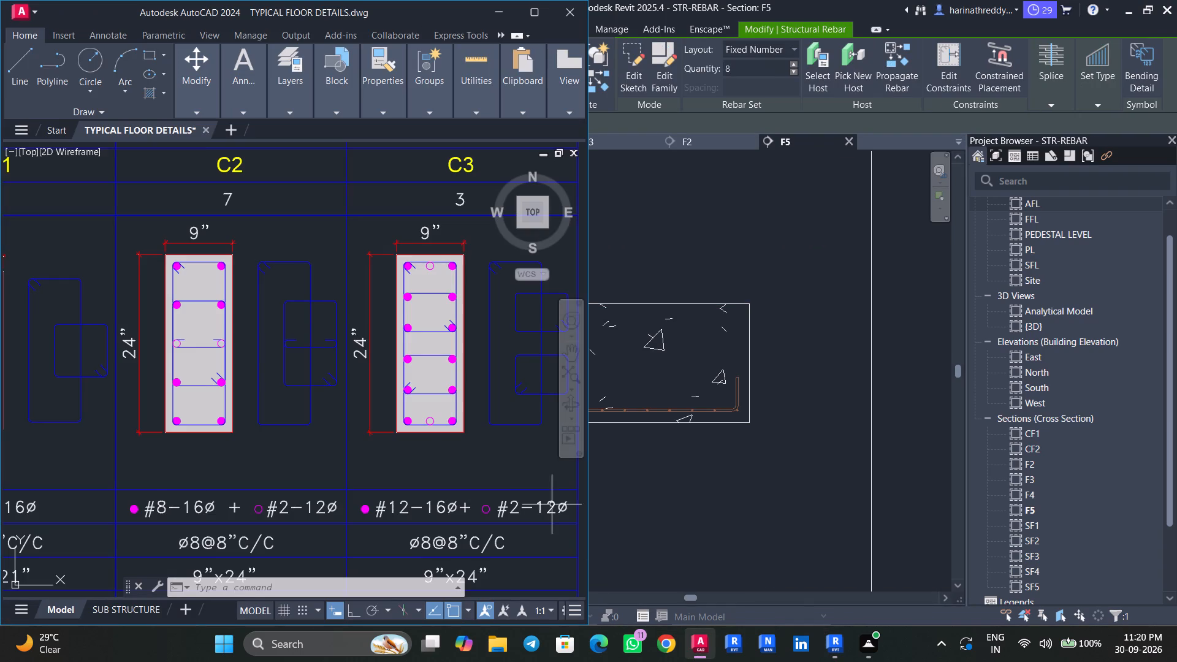
pyautogui.scroll(-1, 234, 352)
pyautogui.moveTo(280, 409); pyautogui.dragTo(288, 425, button='middle')
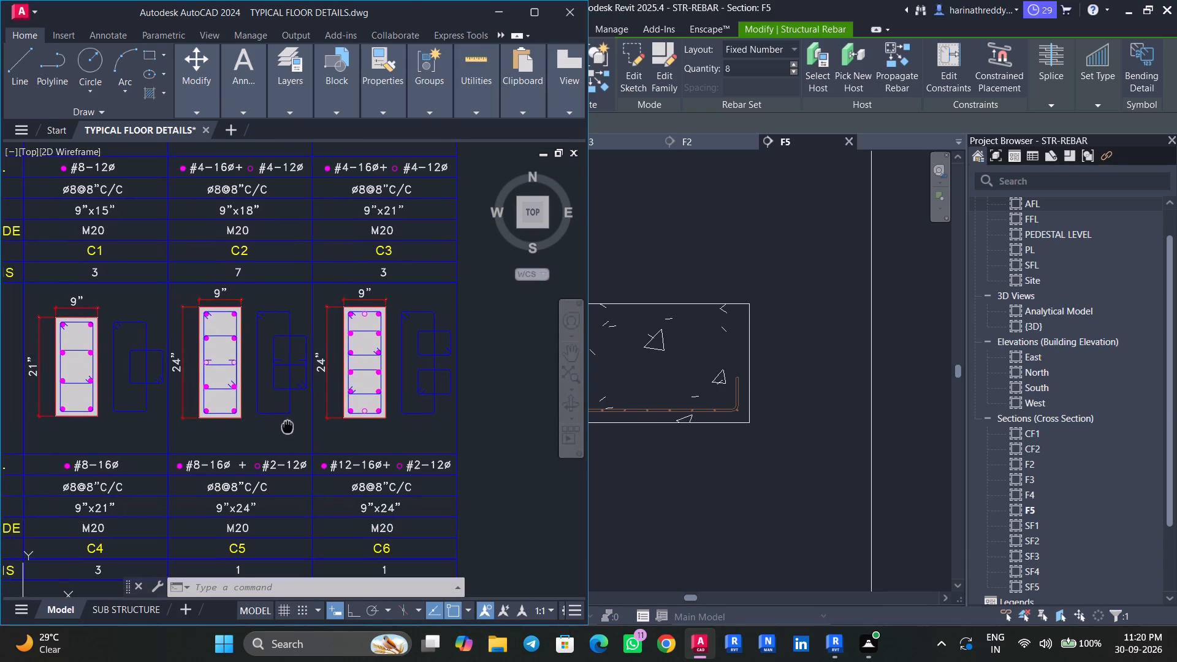
pyautogui.moveTo(288, 425); pyautogui.dragTo(478, 395, button='middle')
pyautogui.scroll(-2, 449, 394)
pyautogui.moveTo(200, 416); pyautogui.dragTo(370, 361, button='middle')
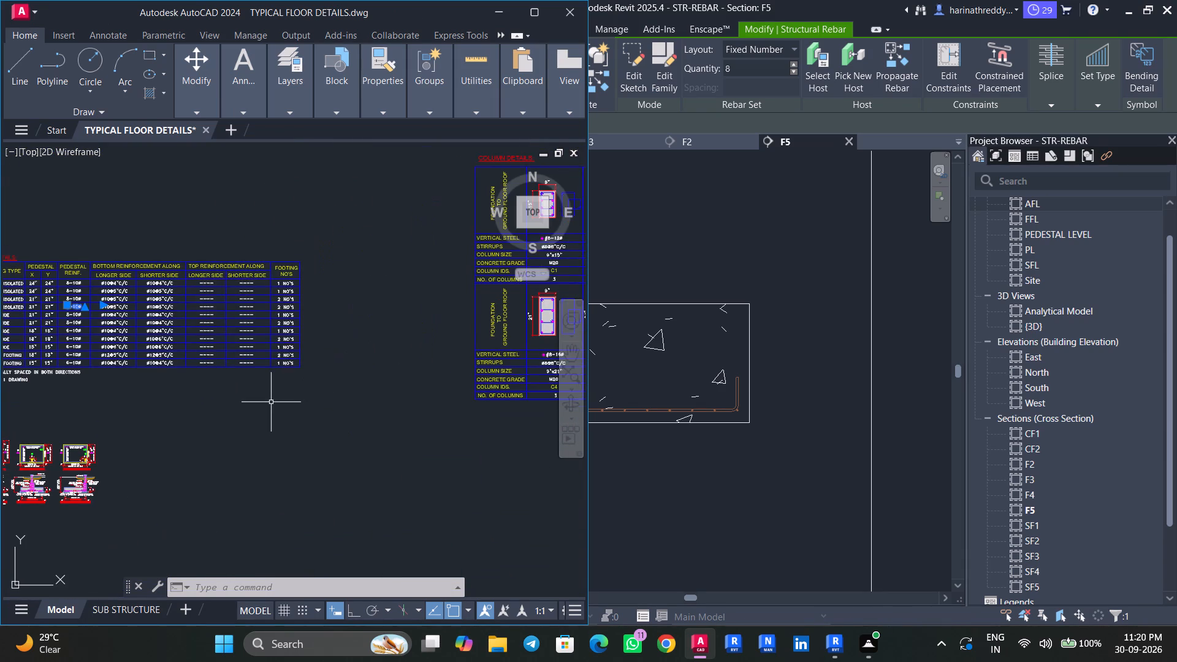
pyautogui.moveTo(271, 403); pyautogui.dragTo(405, 549, button='middle')
pyautogui.scroll(3, 196, 400)
pyautogui.moveTo(212, 451); pyautogui.dragTo(243, 379, button='middle')
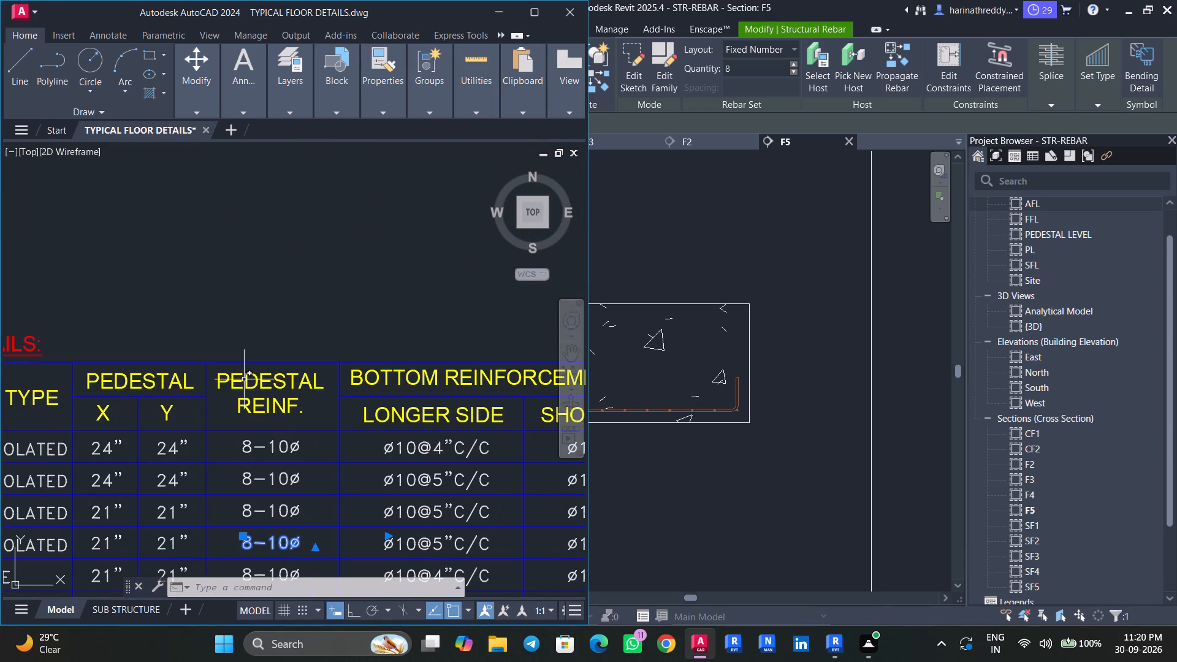
pyautogui.click(503, 18)
pyautogui.press('Escape')
pyautogui.press('Escape')
# Mirror the H10 bar set about the pedestal's vertical centre line.
pyautogui.scroll(1, 484, 234)
pyautogui.moveTo(484, 234); pyautogui.dragTo(471, 359, button='middle')
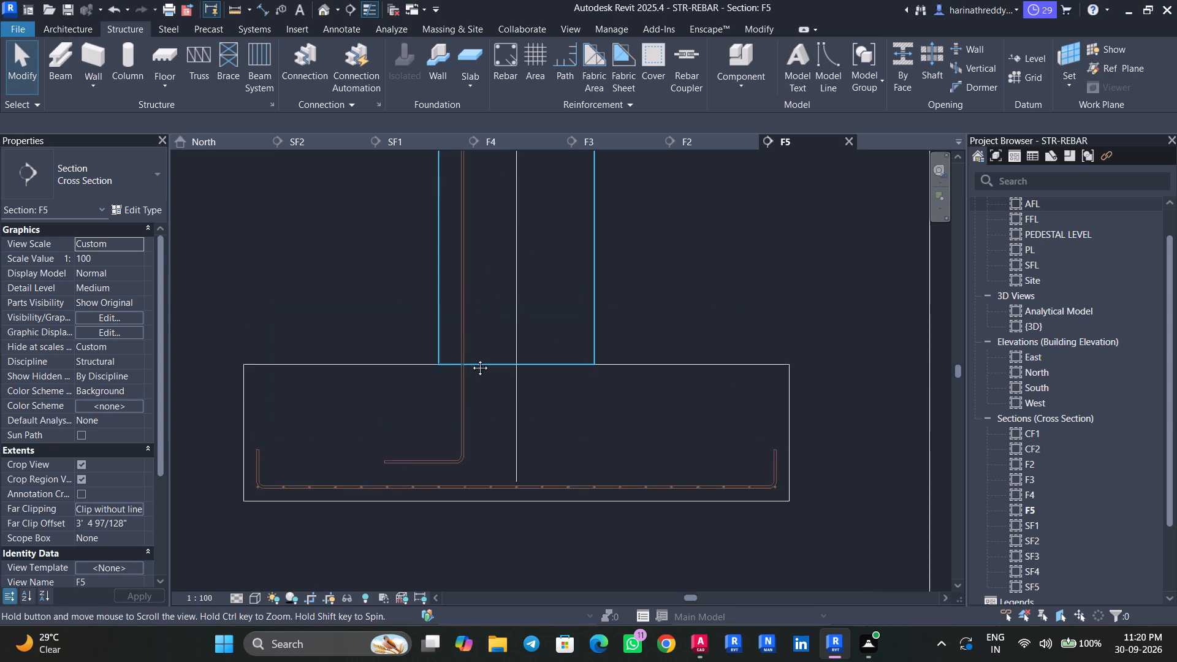
pyautogui.scroll(1, 471, 359)
pyautogui.moveTo(471, 359); pyautogui.dragTo(462, 434, button='middle')
pyautogui.click(442, 343)
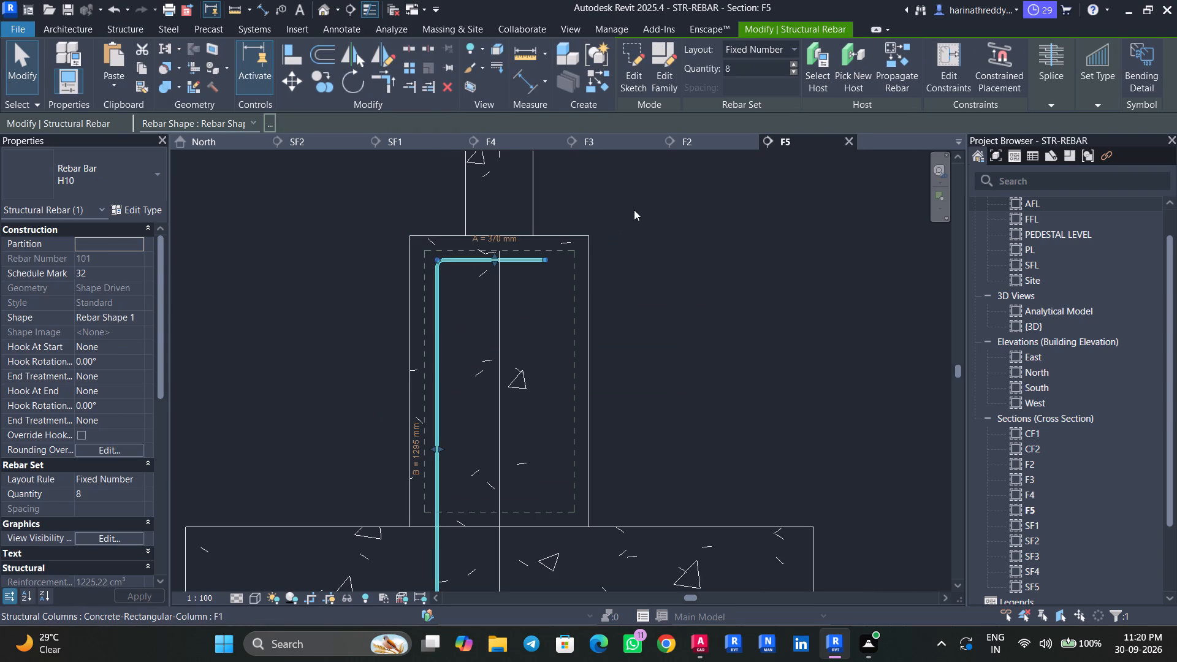
pyautogui.click(356, 66)
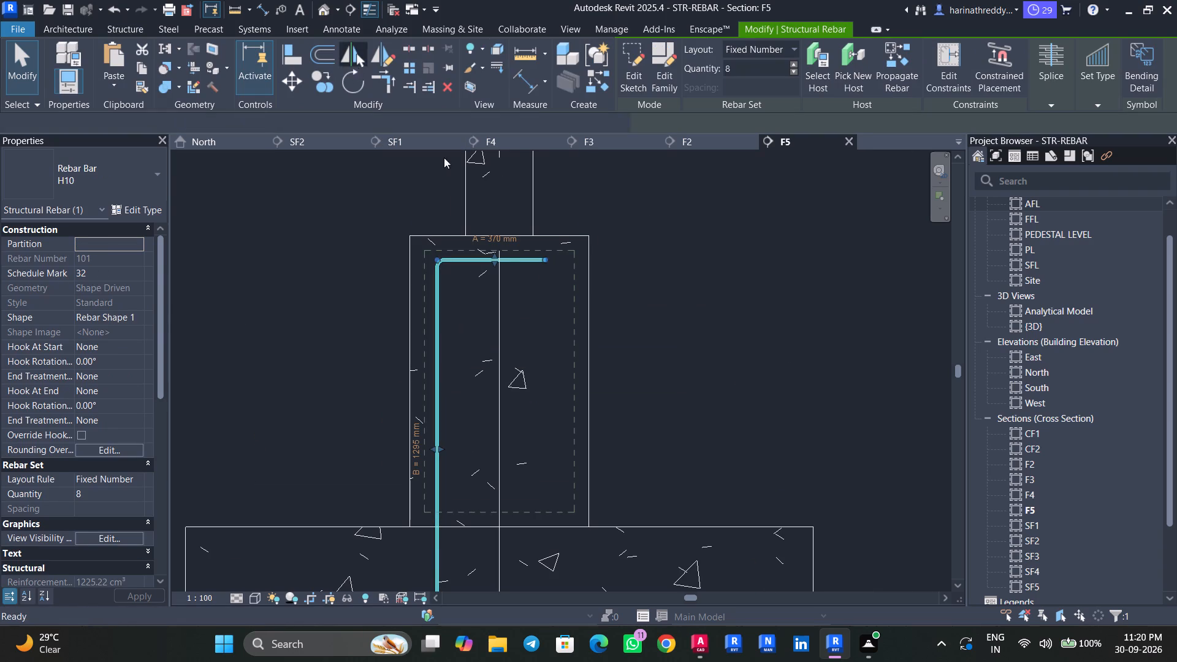
pyautogui.click(497, 292)
pyautogui.press('Escape')
pyautogui.press('Escape')
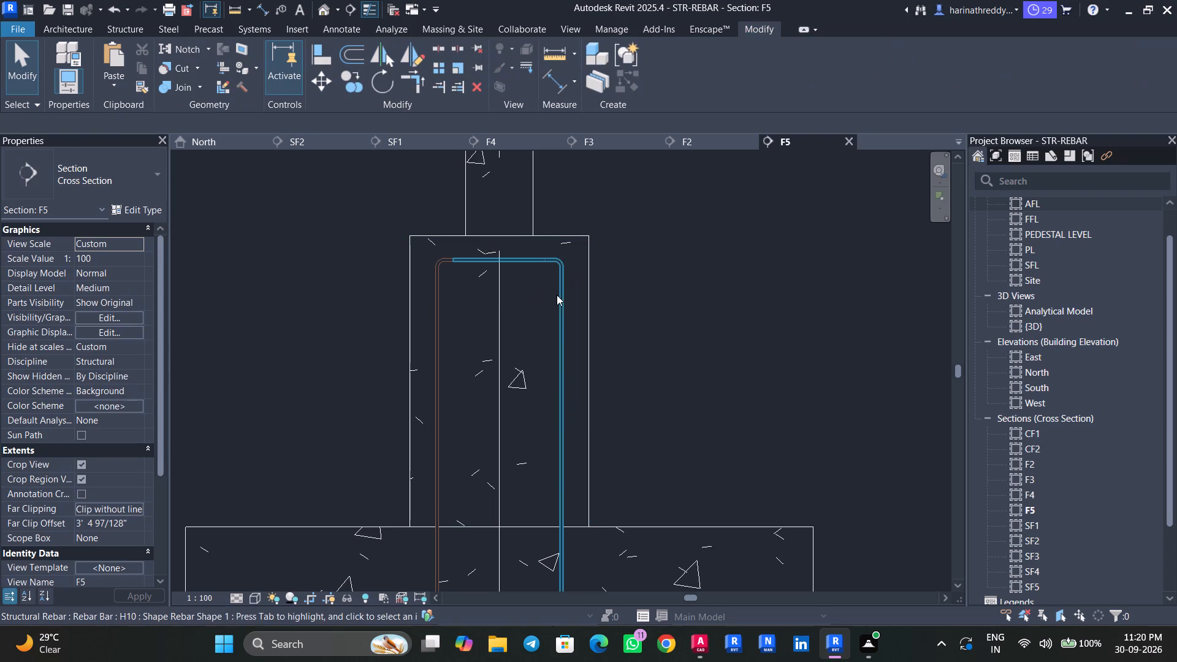
# Lower the top leg of the mirrored H10 bar set so it sits just below the original set's top leg.
pyautogui.click(557, 295)
pyautogui.scroll(8, 474, 251)
pyautogui.moveTo(493, 240); pyautogui.dragTo(493, 265)
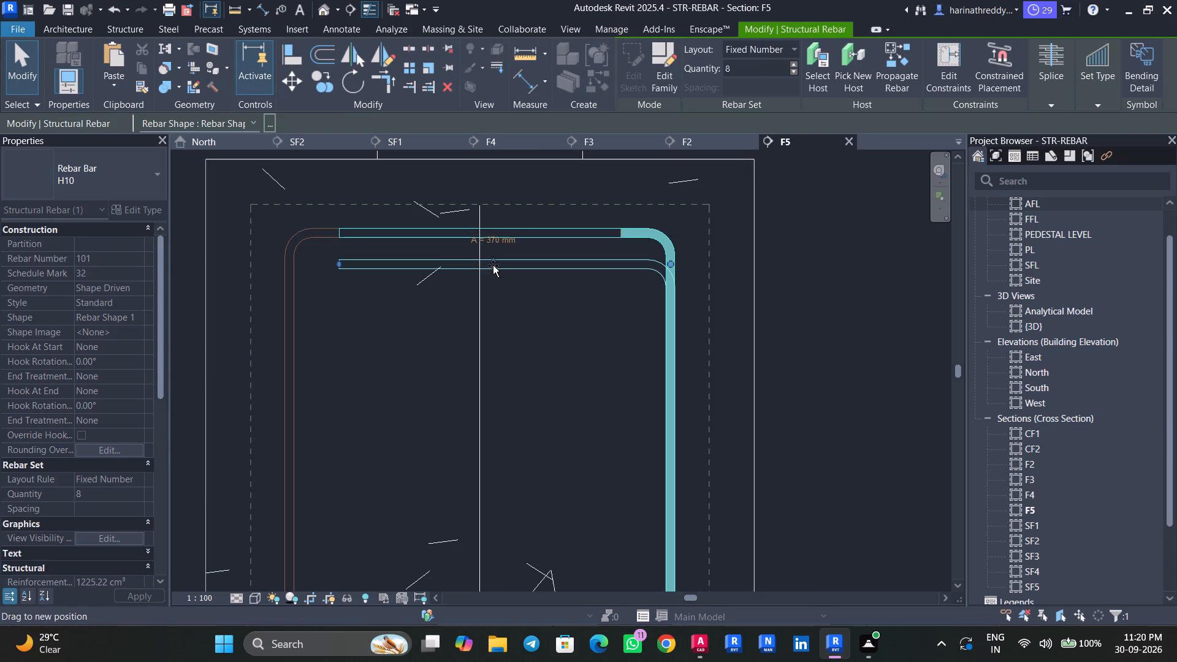
pyautogui.moveTo(493, 265); pyautogui.dragTo(493, 257)
pyautogui.press('Escape')
pyautogui.press('Escape')
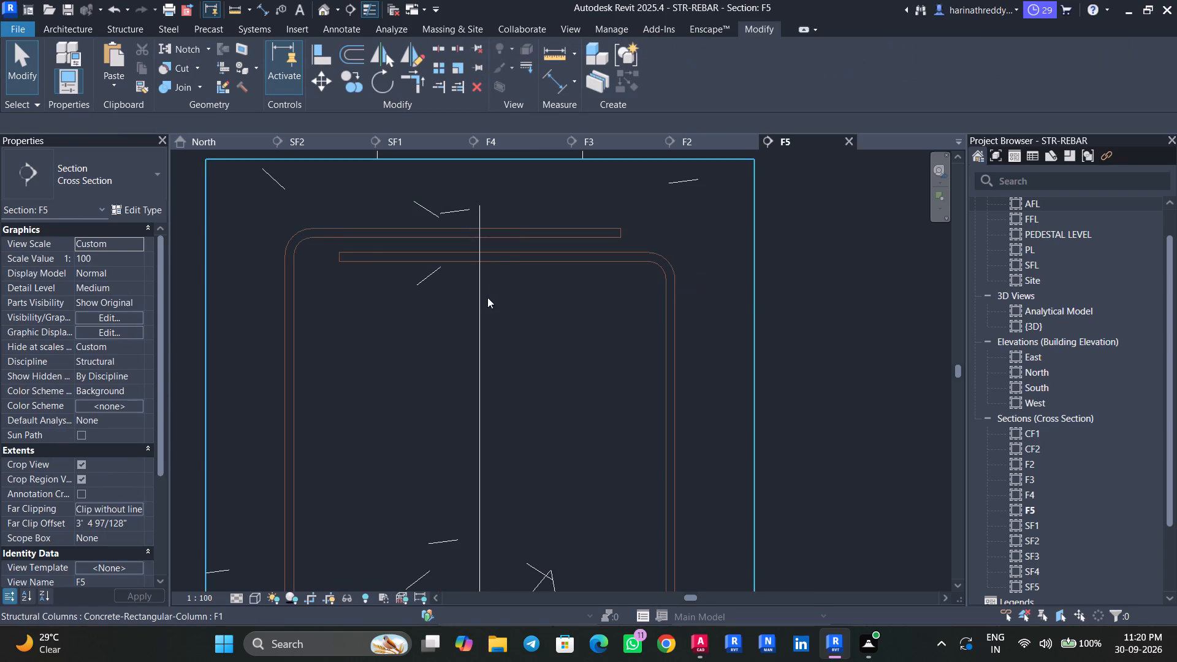
# Examine both H10 bar sets from the pedestal top down to their bottom legs in the footing.
pyautogui.scroll(-2, 487, 297)
pyautogui.scroll(1, 487, 297)
pyautogui.scroll(-5, 487, 297)
pyautogui.scroll(1, 488, 297)
pyautogui.scroll(-4, 488, 297)
pyautogui.moveTo(623, 382); pyautogui.dragTo(618, 203, button='middle')
pyautogui.scroll(1, 618, 203)
pyautogui.scroll(-1, 625, 228)
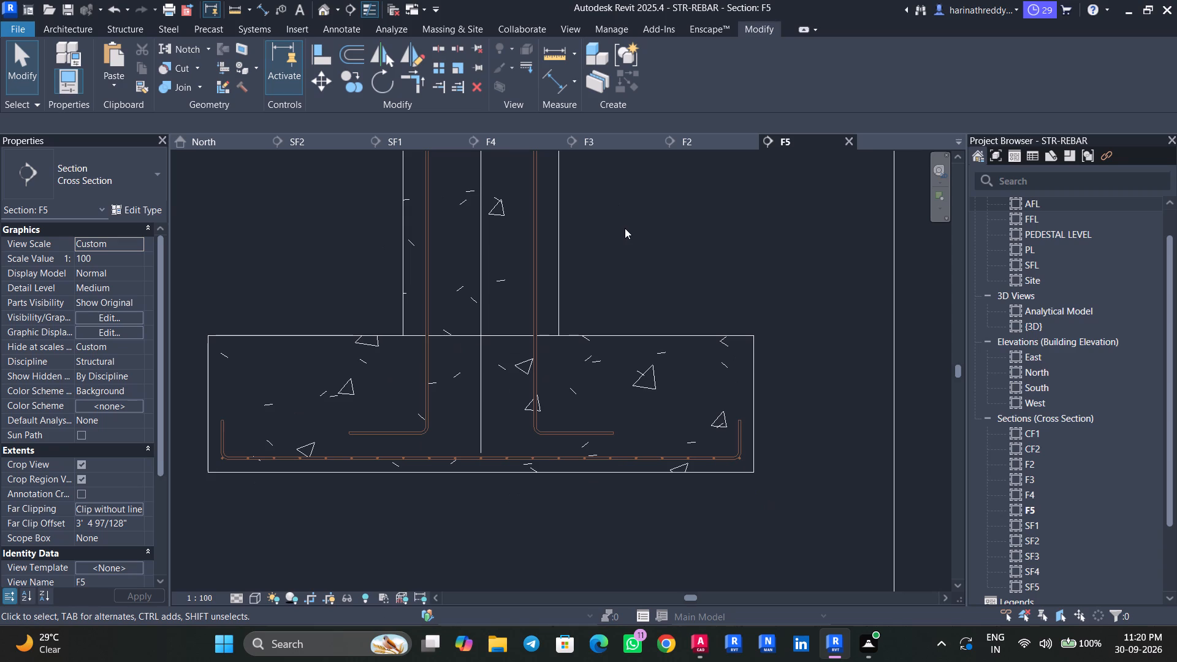
pyautogui.press('Escape')
pyautogui.press('Escape')
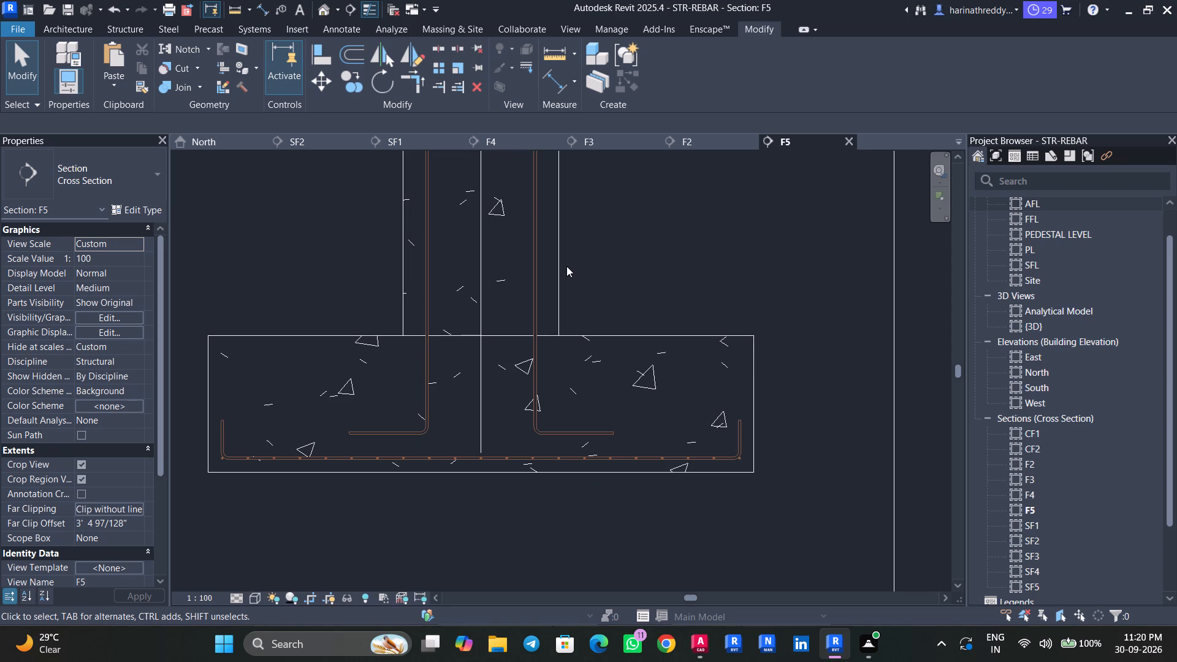
# Place an H8 stirrup of shape 52 in the F1 pedestal, perpendicular to cover, just below the H10 bars' top legs.
pyautogui.click(563, 266)
pyautogui.scroll(-1, 600, 219)
pyautogui.moveTo(603, 230); pyautogui.dragTo(635, 296, button='middle')
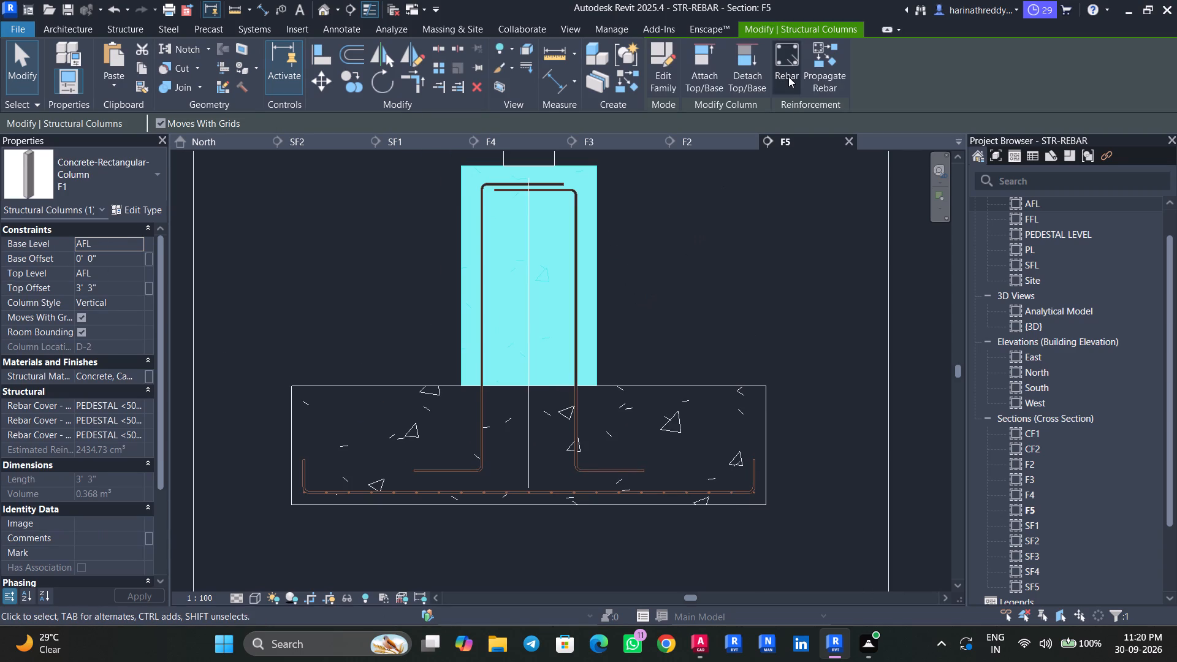
pyautogui.click(788, 77)
pyautogui.scroll(5, 870, 315)
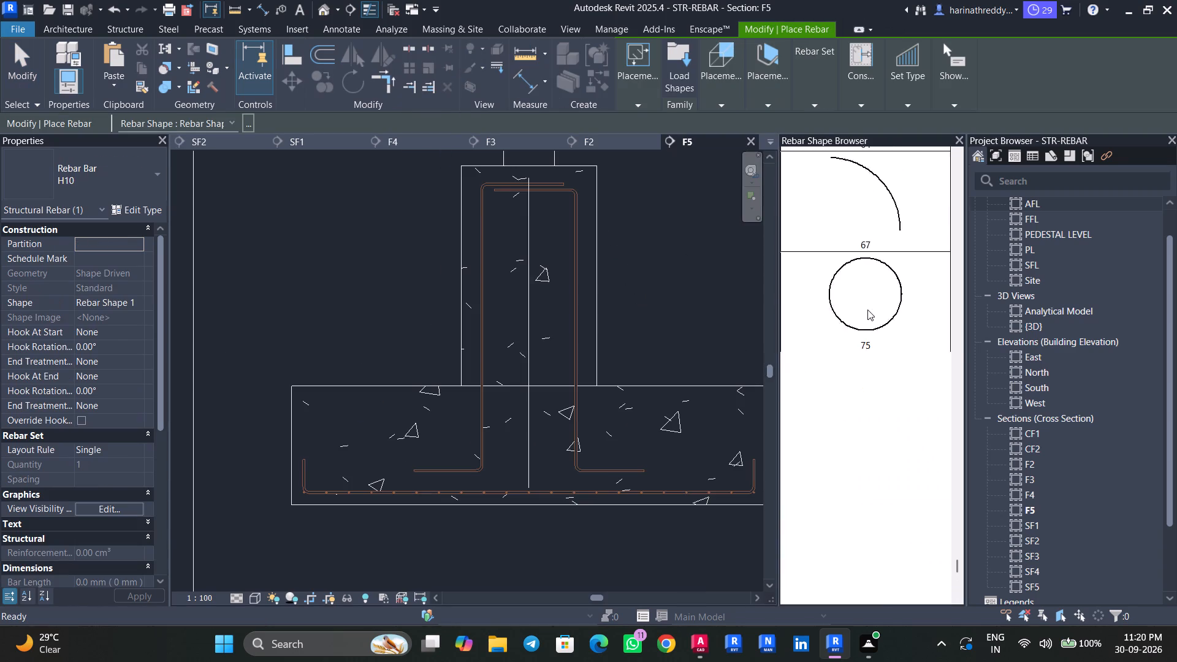
pyautogui.scroll(8, 867, 310)
pyautogui.click(867, 265)
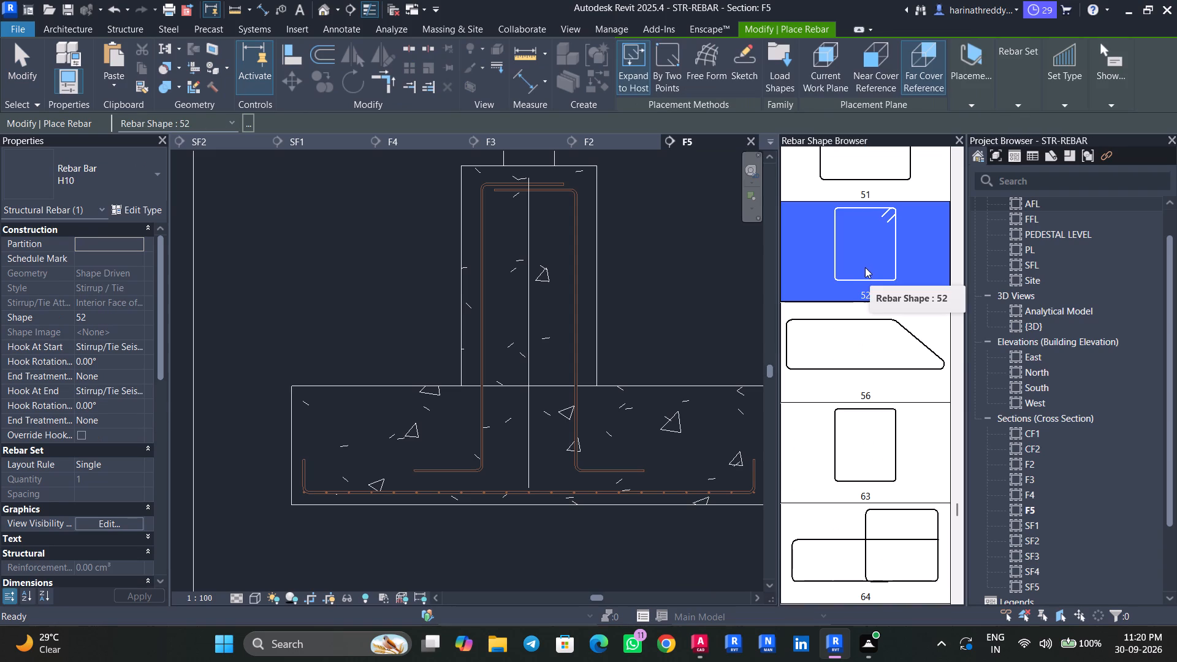
pyautogui.click(108, 179)
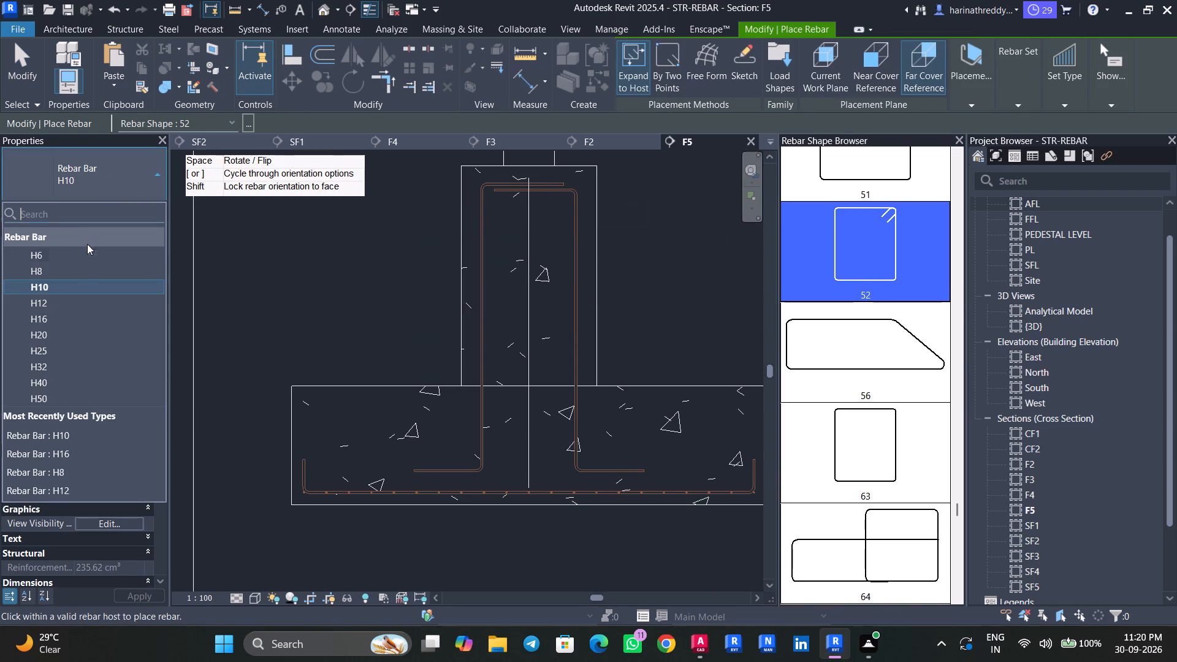
pyautogui.click(75, 278)
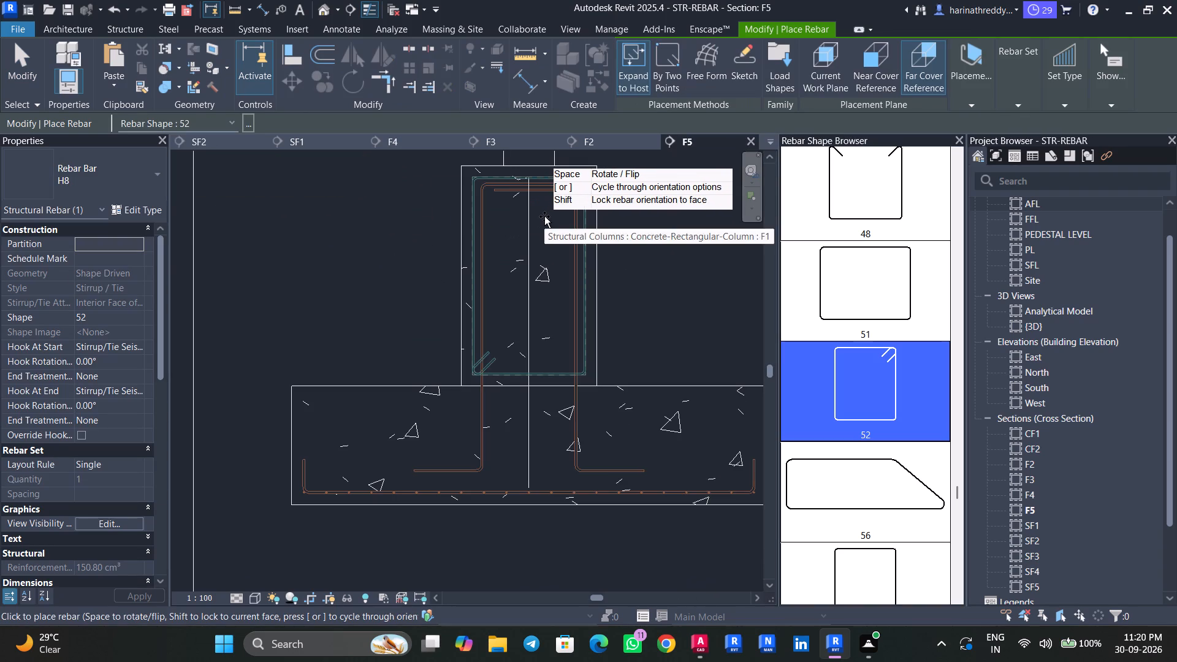
pyautogui.click(973, 93)
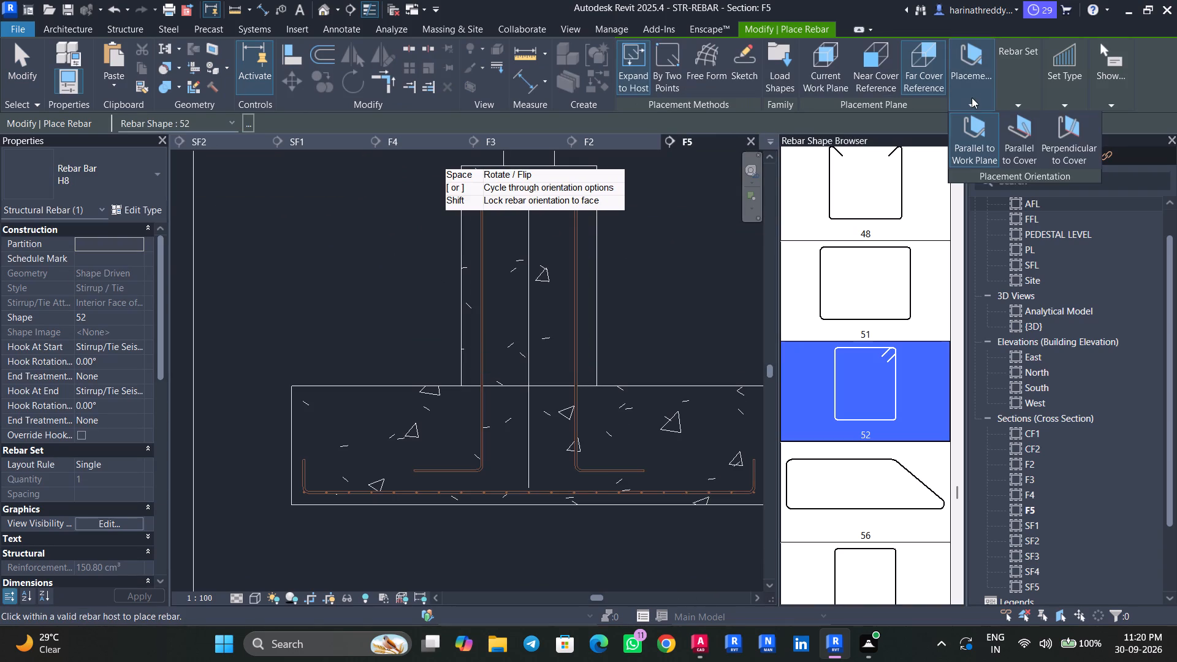
pyautogui.click(1056, 143)
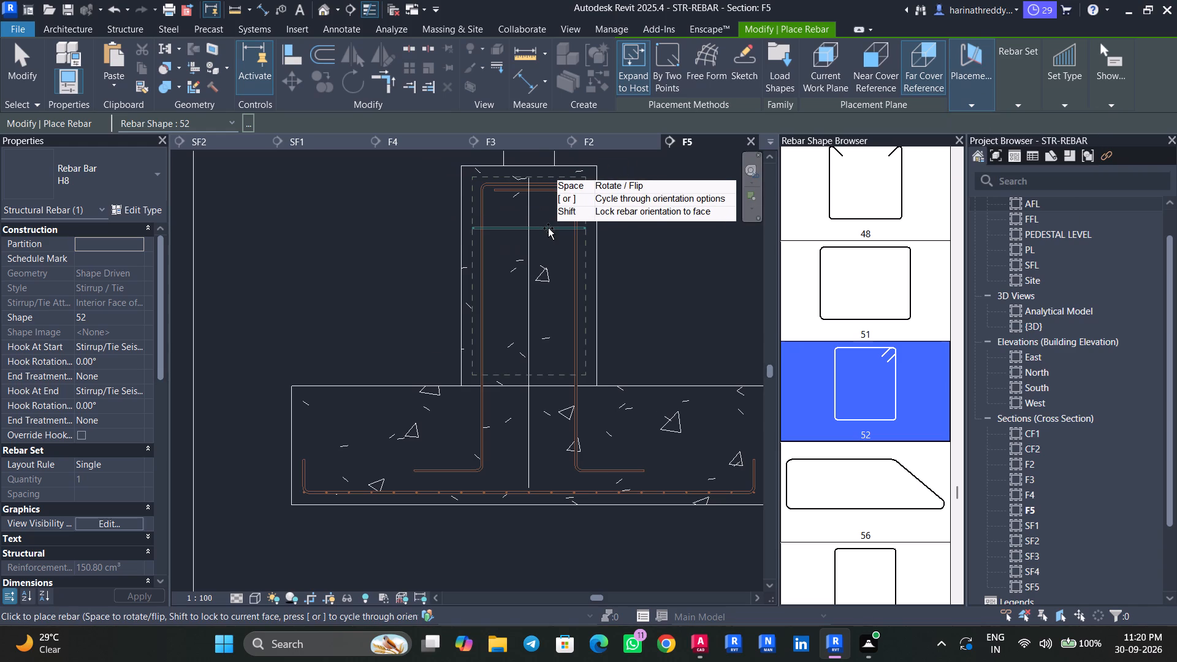
pyautogui.scroll(4, 539, 215)
pyautogui.moveTo(539, 210); pyautogui.dragTo(479, 343, button='middle')
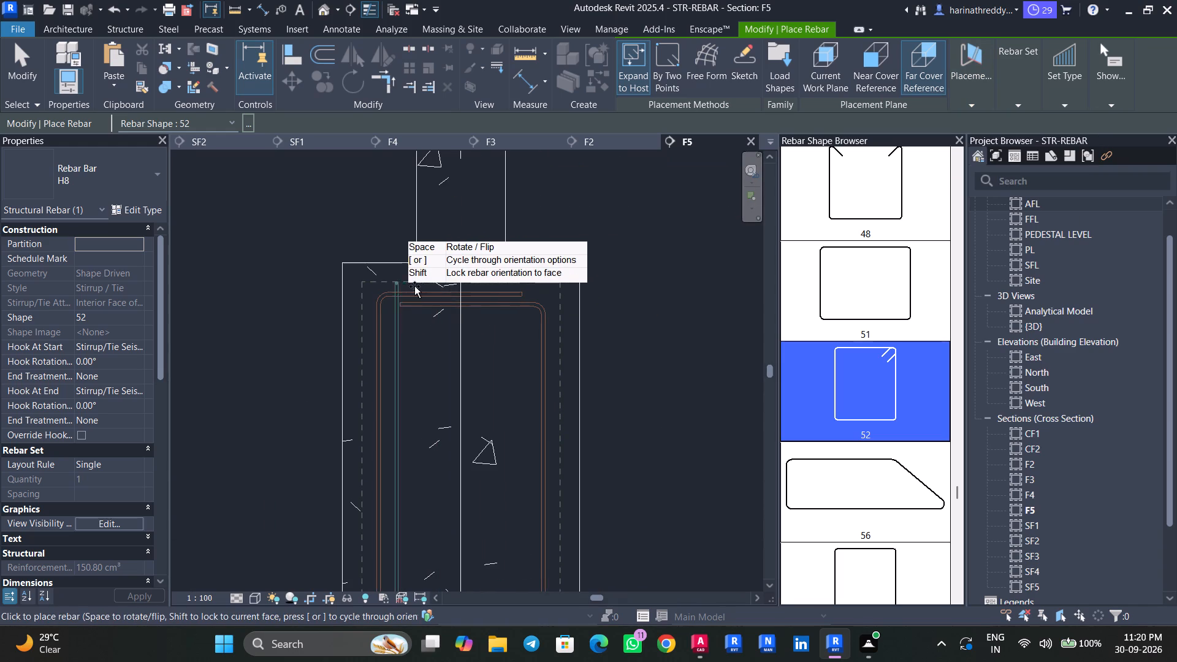
pyautogui.click(560, 320)
pyautogui.press('Escape')
pyautogui.press('Escape')
pyautogui.press('Escape')
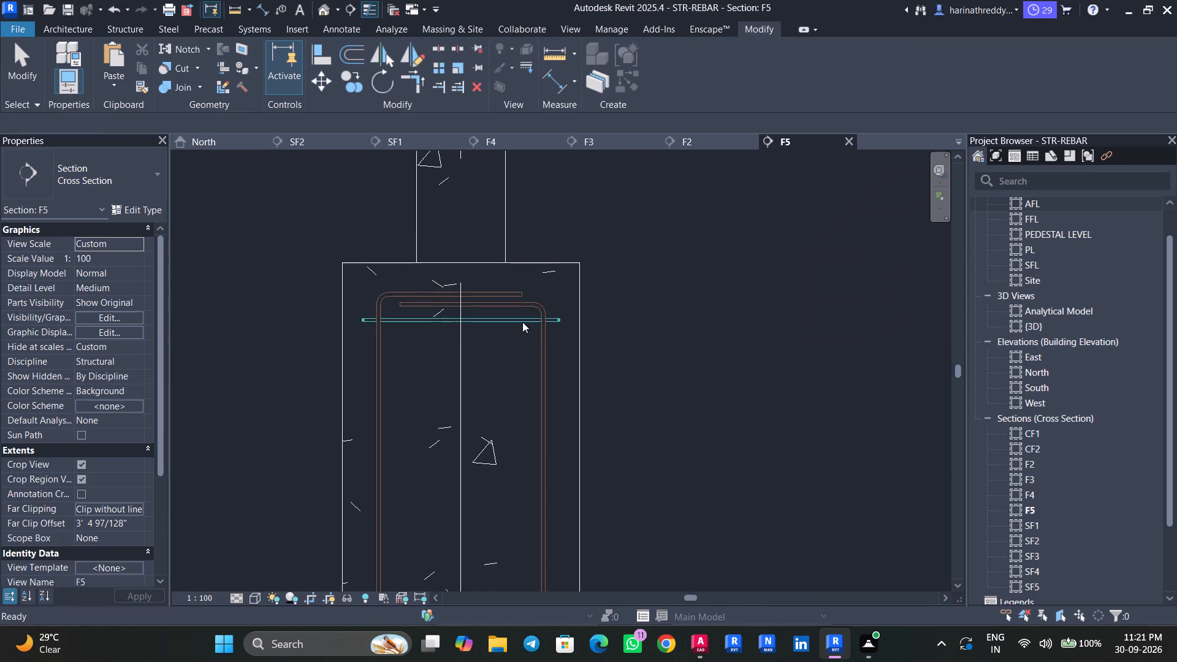
# Set the H8 stirrup's layout rule to Maximum Spacing with a spacing of 8".
pyautogui.click(522, 322)
pyautogui.click(129, 495)
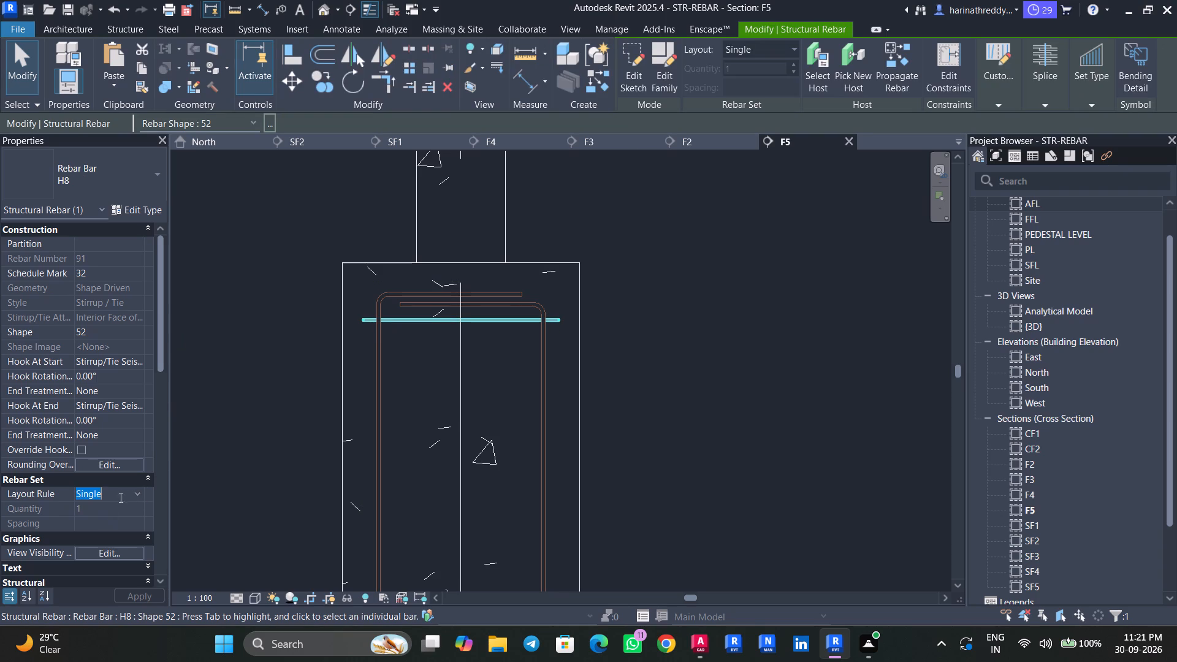
pyautogui.click(136, 495)
pyautogui.click(110, 533)
pyautogui.click(121, 520)
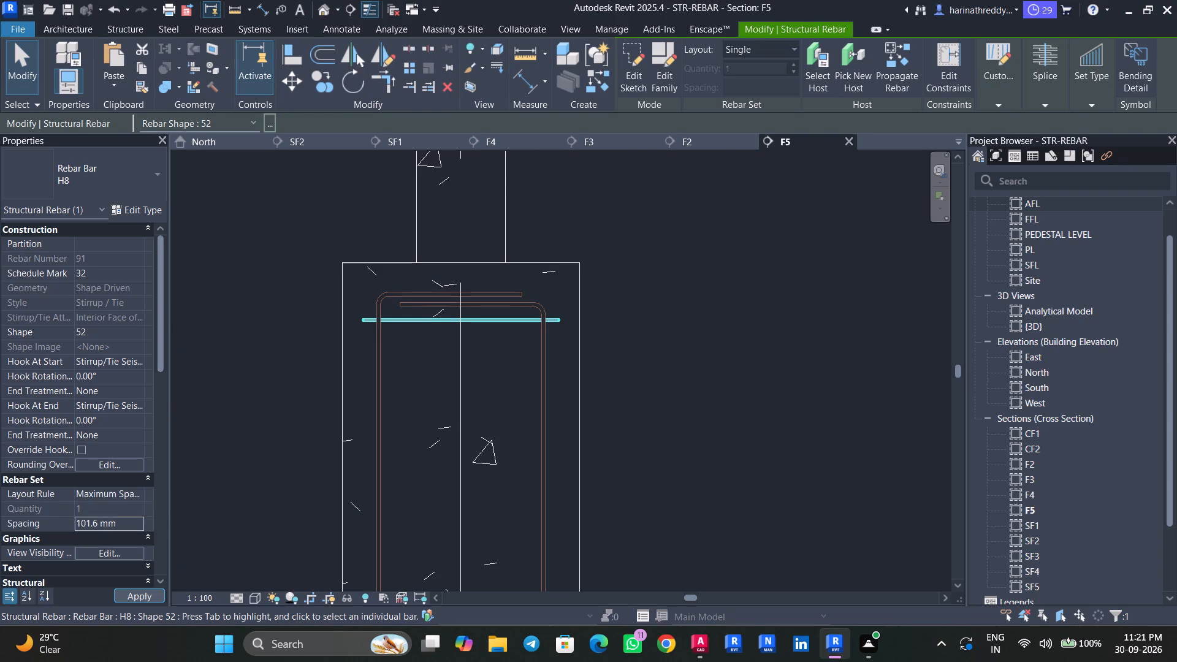
pyautogui.moveTo(121, 520); pyautogui.dragTo(26, 520)
pyautogui.press('8')
pyautogui.hotkey('shift', '"')
pyautogui.press('Return')
# Adjust the stirrup set's extent to run from just below the H10 top legs down to just above their bottom legs in the footing.
pyautogui.scroll(-4, 441, 357)
pyautogui.scroll(8, 452, 297)
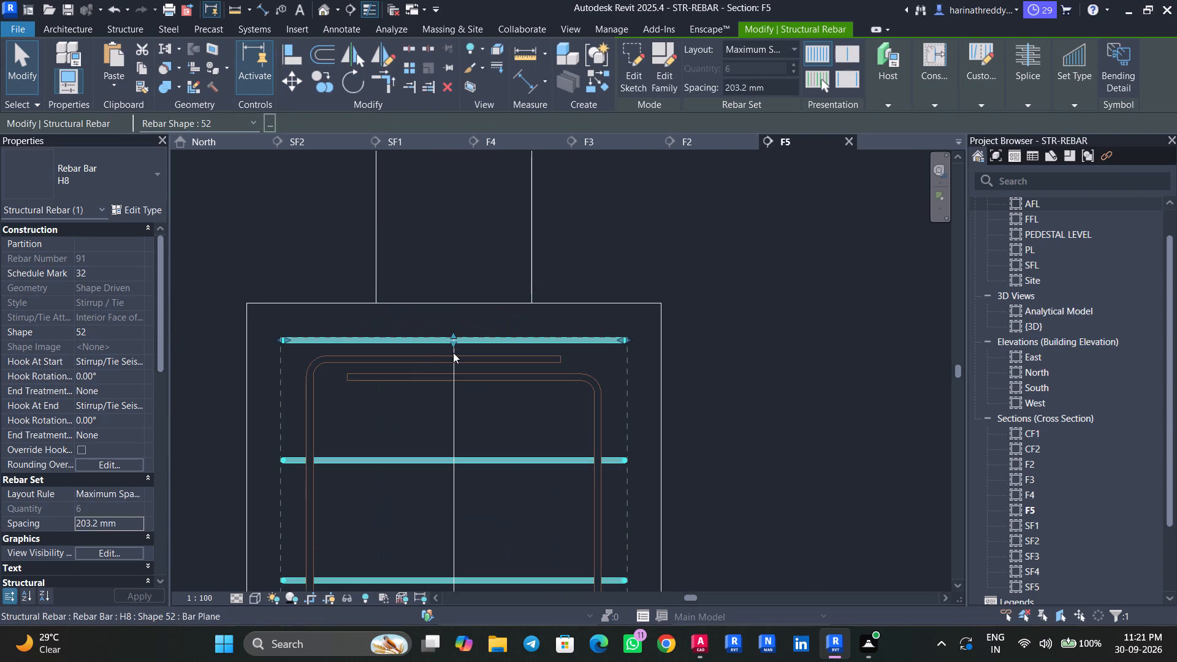
pyautogui.moveTo(455, 345); pyautogui.dragTo(457, 394)
pyautogui.scroll(-8, 457, 386)
pyautogui.moveTo(532, 366); pyautogui.dragTo(572, 191, button='middle')
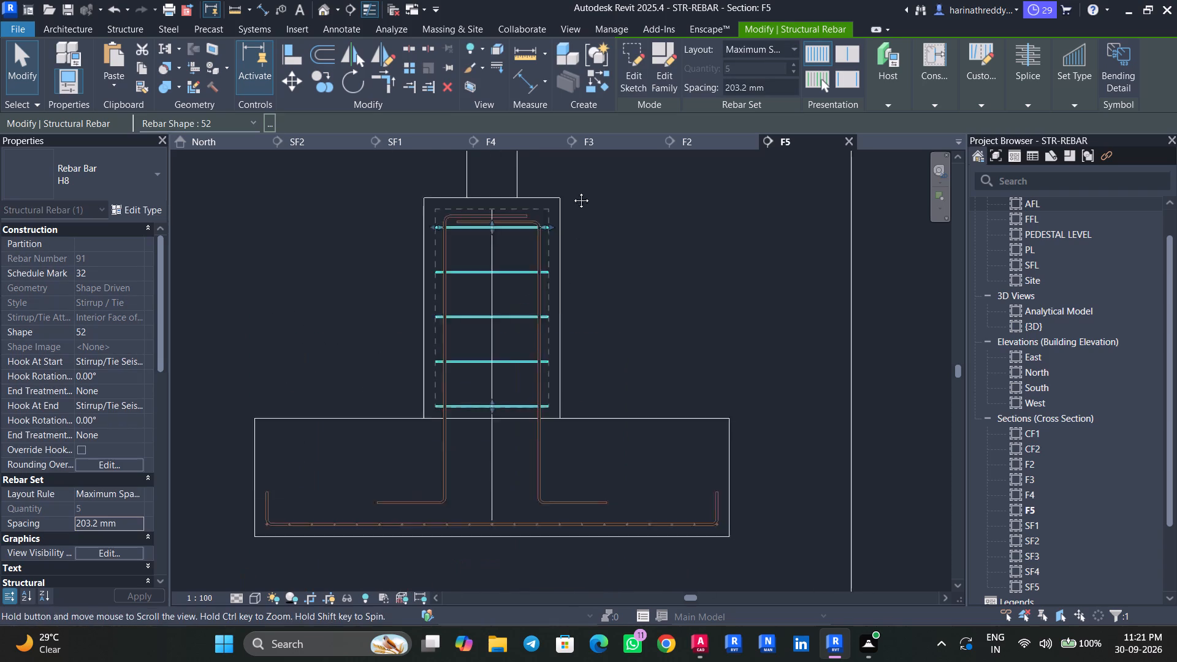
pyautogui.moveTo(572, 191); pyautogui.dragTo(572, 190, button='middle')
pyautogui.moveTo(575, 381); pyautogui.dragTo(606, 275, button='middle')
pyautogui.scroll(5, 518, 291)
pyautogui.moveTo(539, 286); pyautogui.dragTo(541, 443)
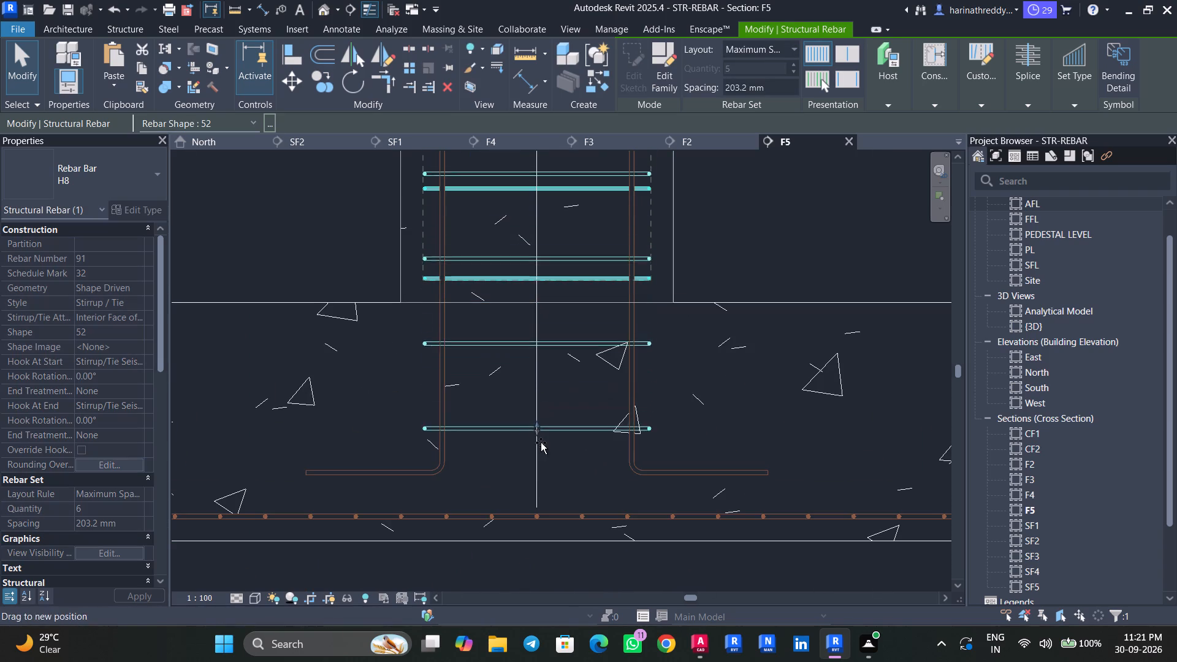
pyautogui.moveTo(541, 443); pyautogui.dragTo(541, 443)
pyautogui.scroll(-3, 644, 340)
pyautogui.scroll(4, 579, 389)
pyautogui.press('Escape')
pyautogui.press('Escape')
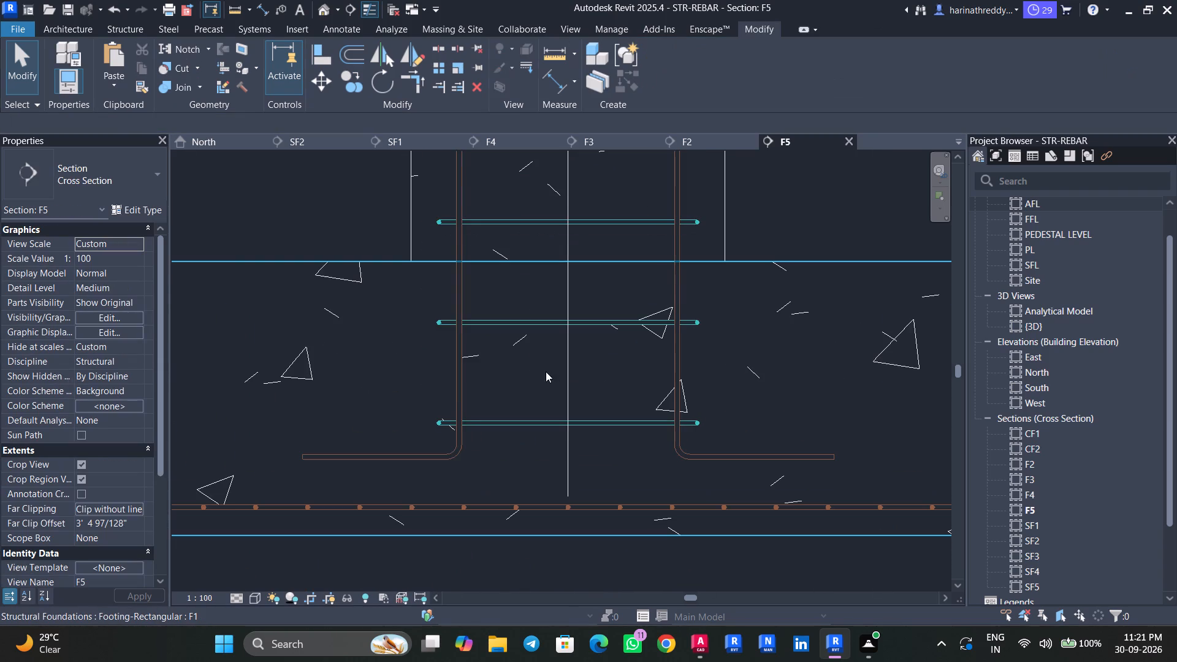
# Nudge both H10 bar sets outward so their vertical legs sit close to the ends of the H8 stirrups.
pyautogui.click(461, 368)
pyautogui.press('Left')
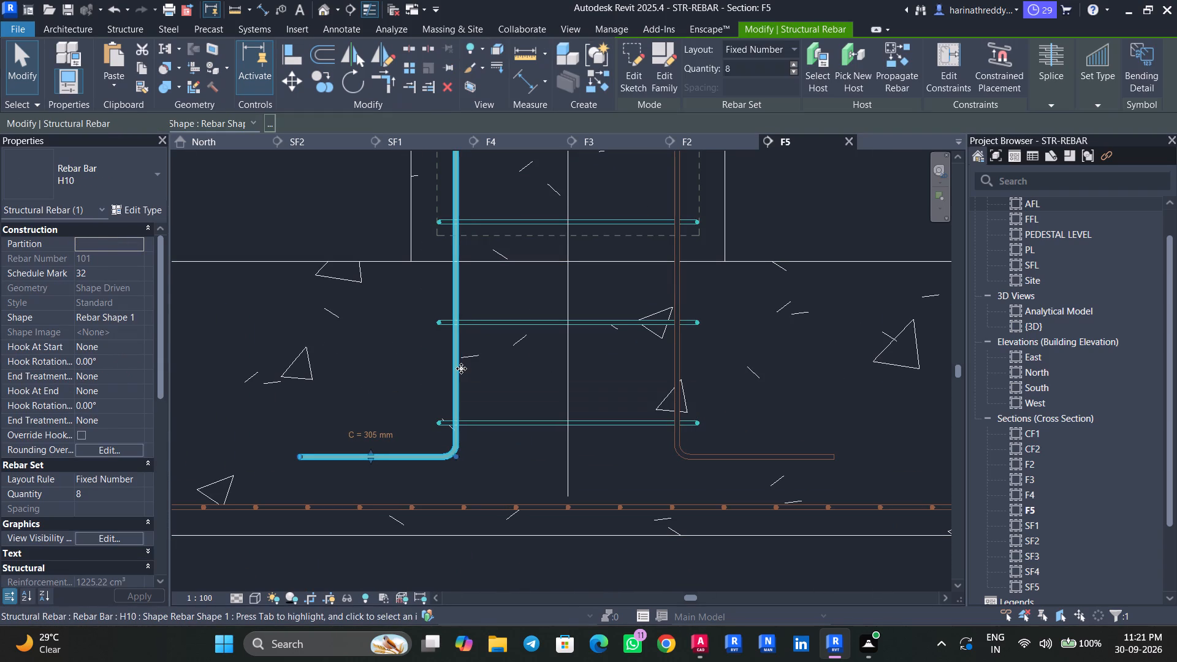
pyautogui.press('Left')
pyautogui.press('Left')
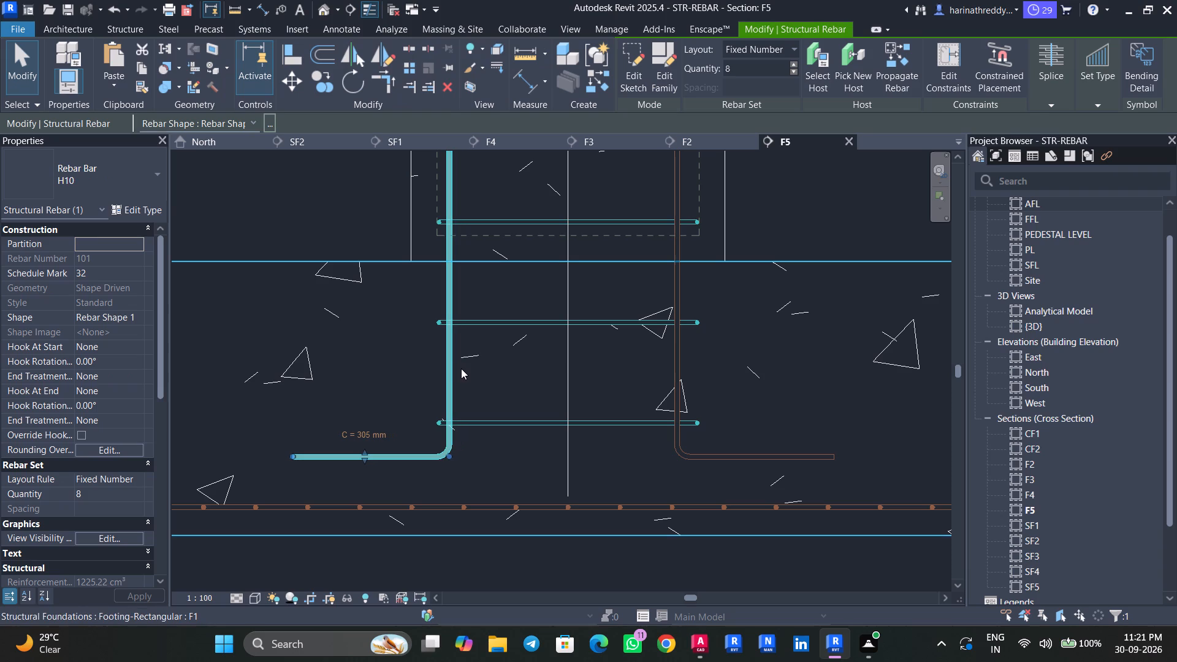
pyautogui.press('Escape')
pyautogui.click(673, 380)
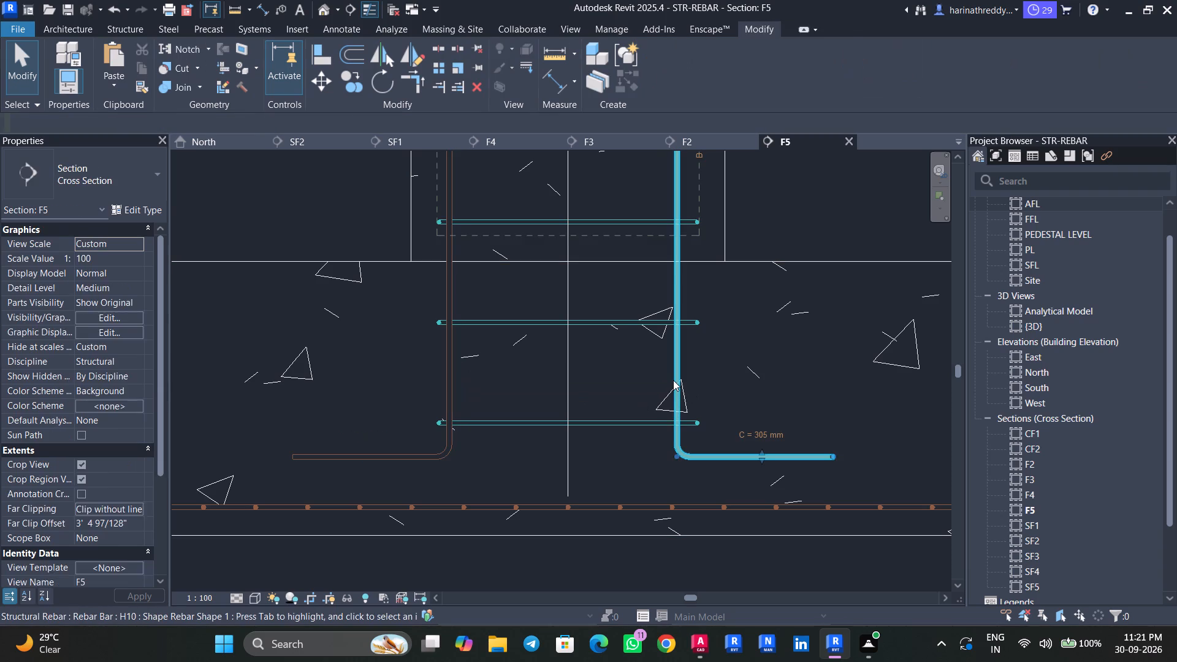
pyautogui.press('Right')
pyautogui.press('Right')
pyautogui.press('Right')
pyautogui.press('Right')
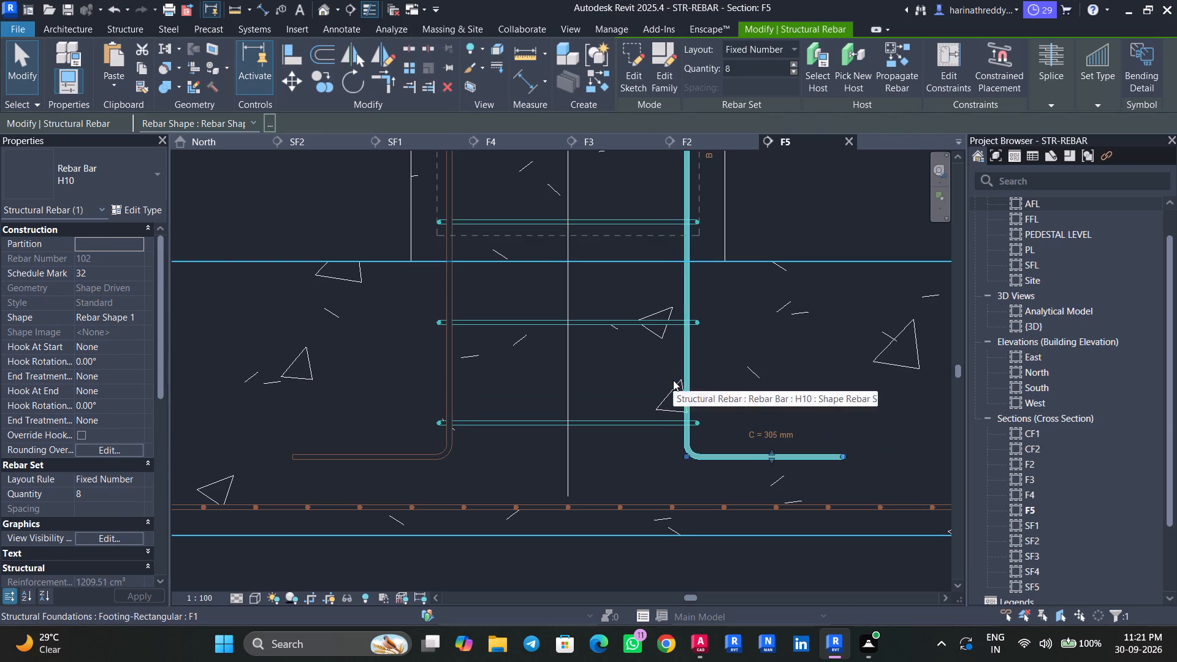
pyautogui.press('Escape')
pyautogui.press('Escape')
# Select all H10 bar and H8 stirrup instances and make them view unobscured in the {3D} view.
pyautogui.scroll(-9, 720, 308)
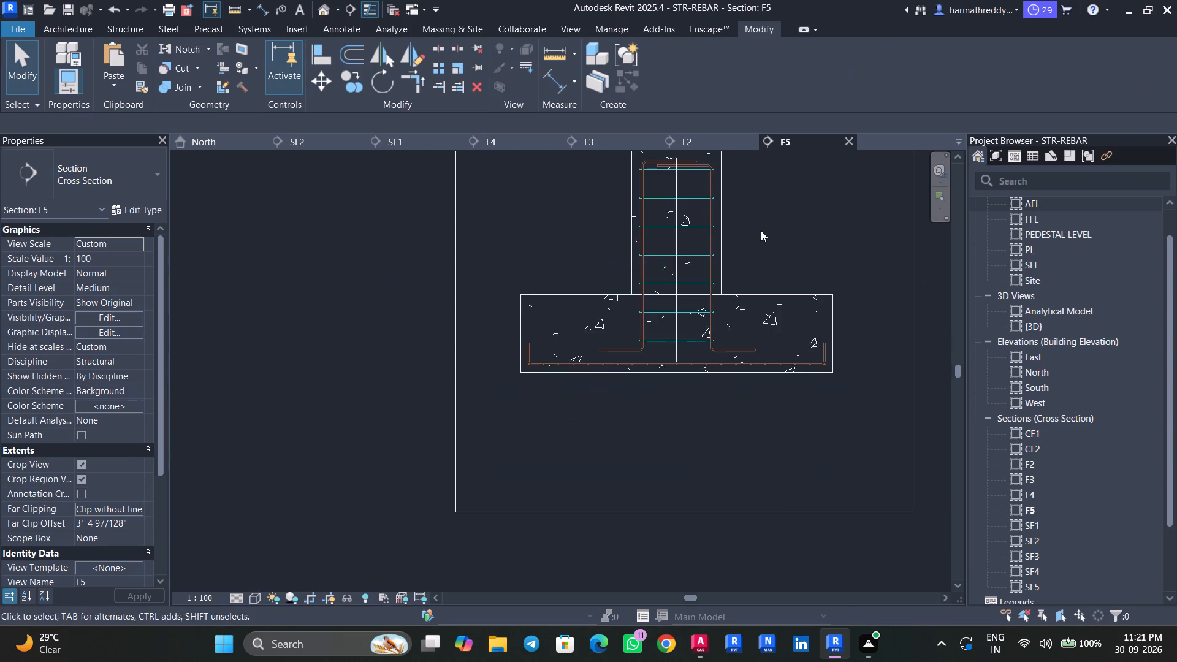
pyautogui.moveTo(763, 241); pyautogui.dragTo(740, 356, button='middle')
pyautogui.click(689, 321)
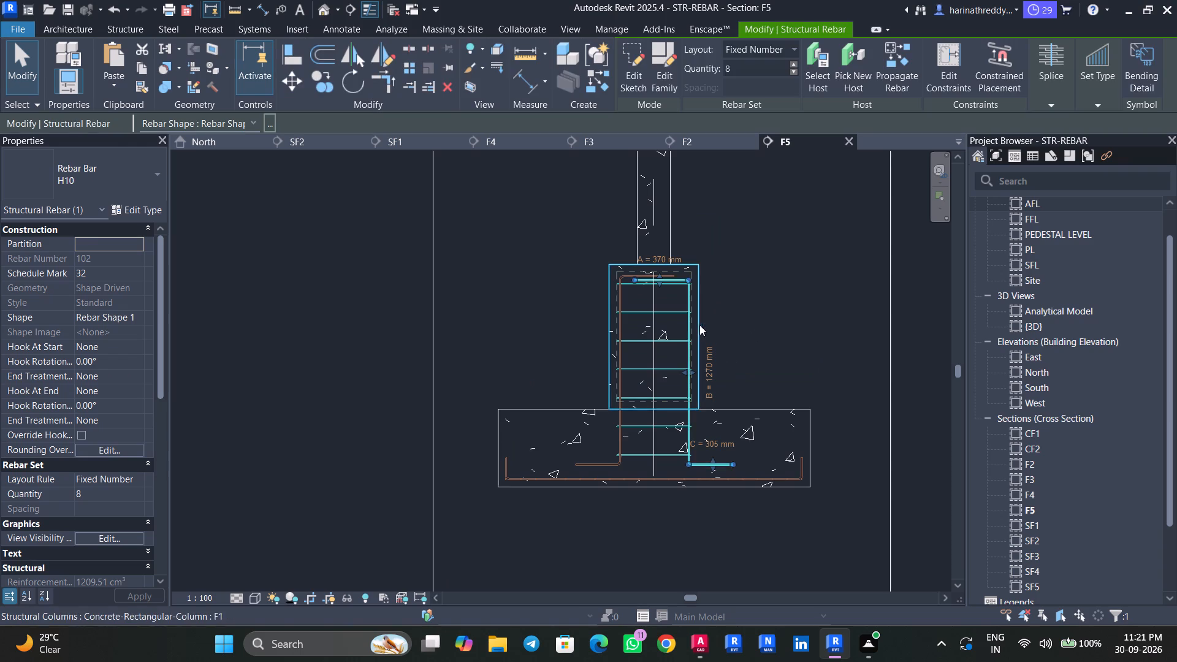
pyautogui.press('Escape')
pyautogui.press('Escape')
pyautogui.press('Escape')
pyautogui.click(617, 303)
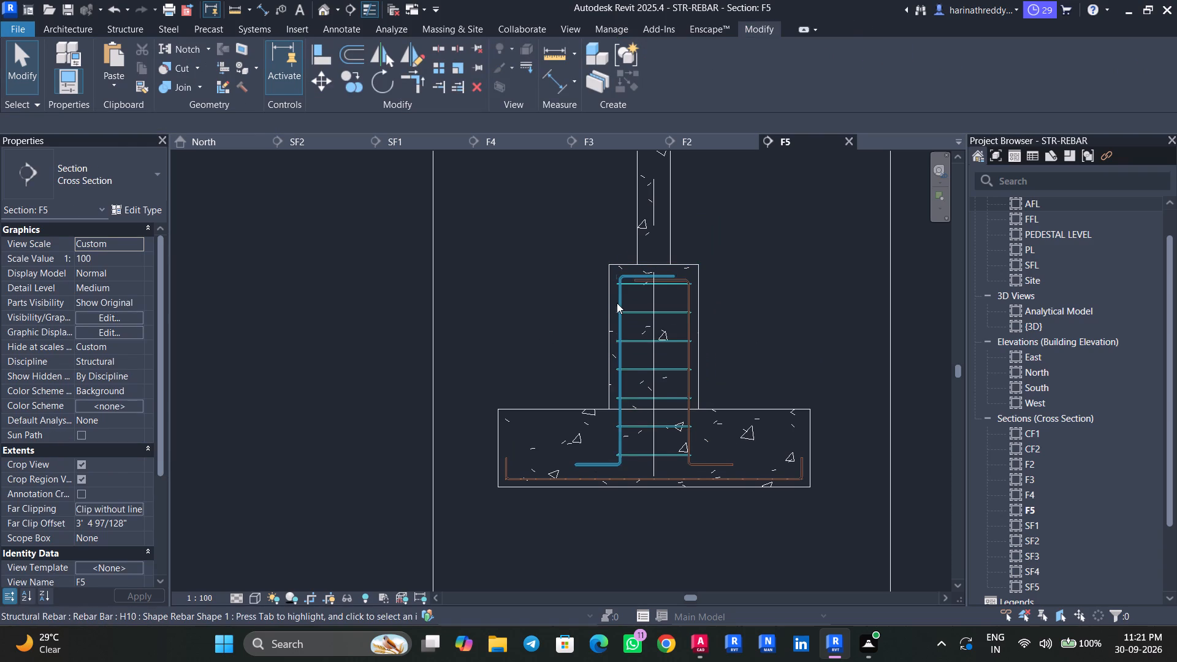
pyautogui.write('SA')
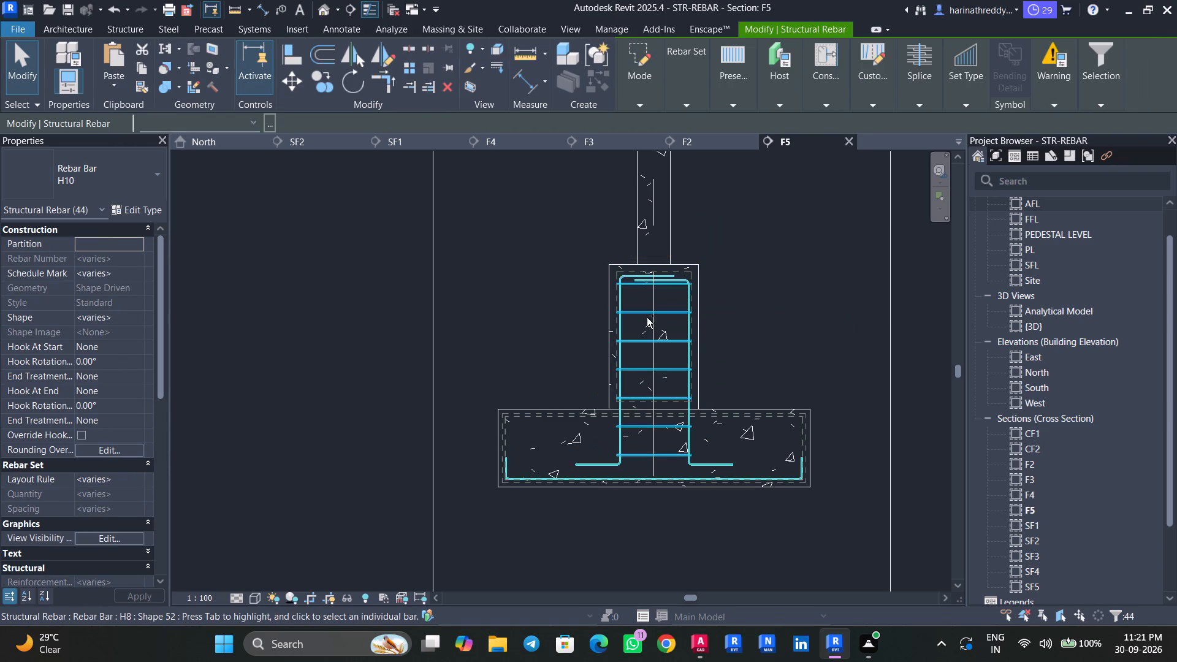
pyautogui.keyDown('ctrl'); pyautogui.click(647, 318); pyautogui.keyUp('ctrl')
pyautogui.write('SA')
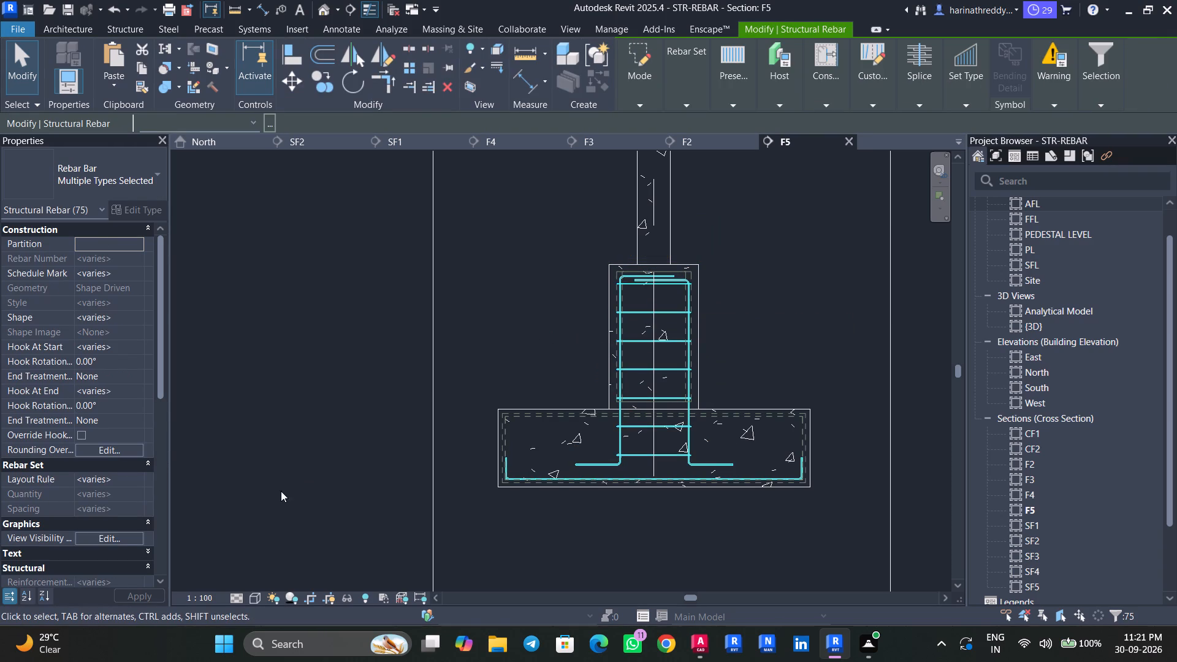
pyautogui.click(124, 535)
pyautogui.click(715, 287)
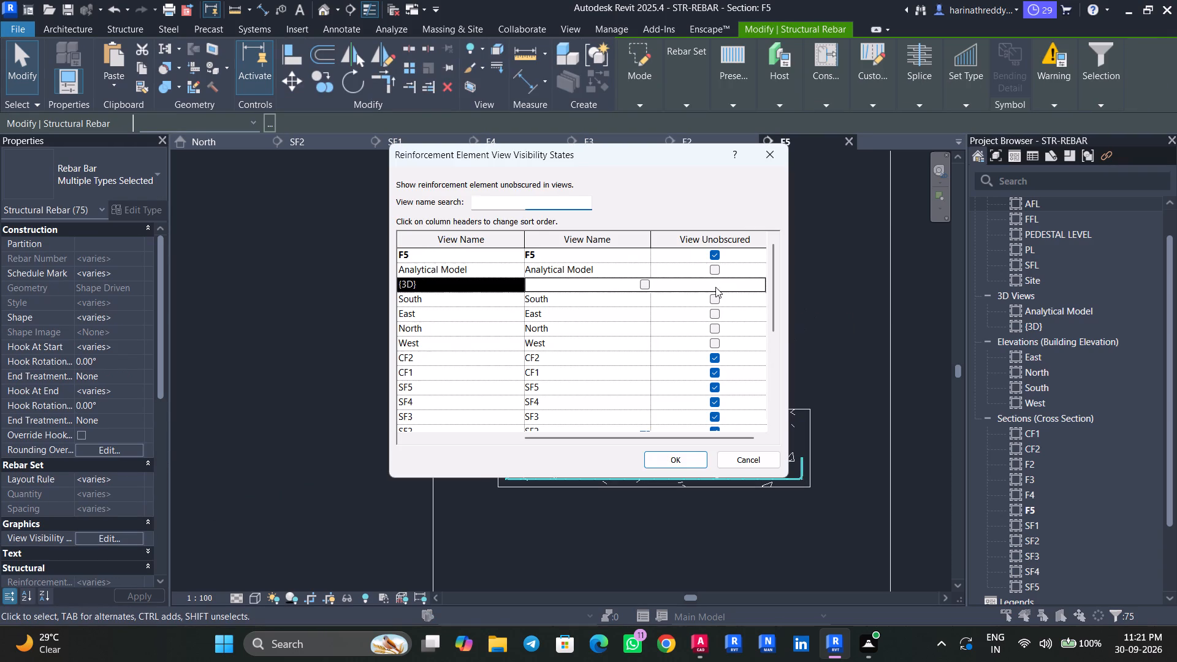
pyautogui.click(642, 285)
pyautogui.click(673, 463)
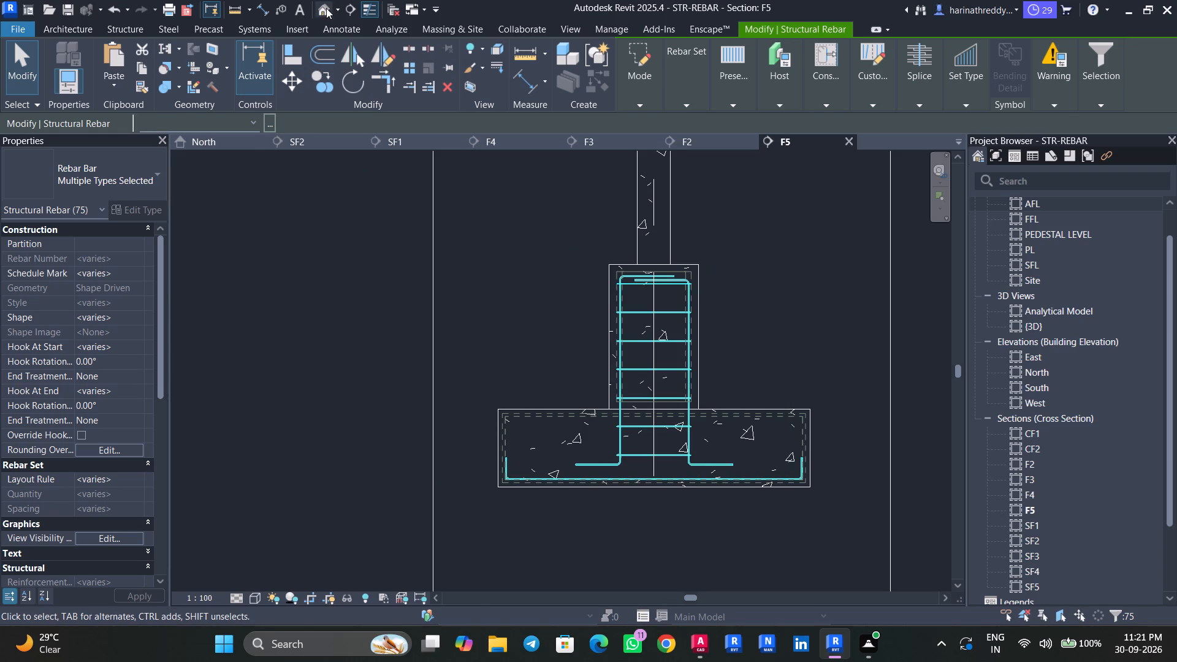
# Open the {3D} view and examine the reinforcement of the footings, pedestals and columns from several sides.
pyautogui.click(326, 8)
pyautogui.scroll(-13, 778, 340)
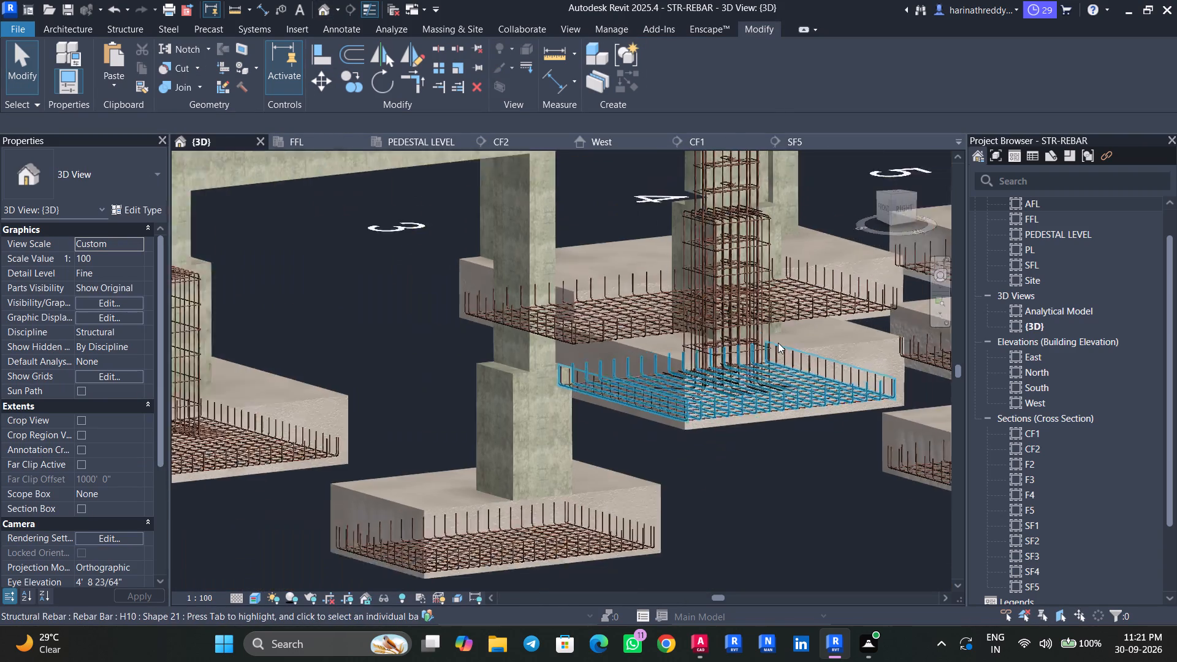
pyautogui.scroll(-6, 778, 343)
pyautogui.scroll(7, 573, 354)
pyautogui.moveTo(638, 441); pyautogui.dragTo(468, 434, button='middle')
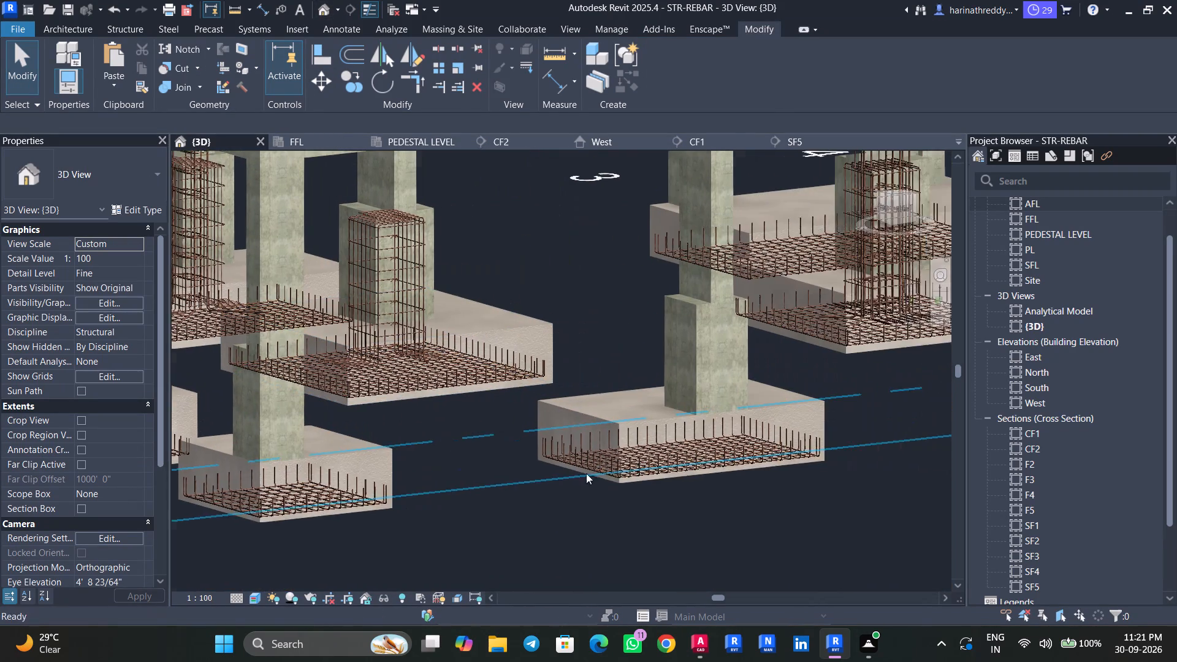
pyautogui.scroll(-3, 816, 504)
pyautogui.scroll(1, 868, 511)
pyautogui.keyDown('shift'); pyautogui.moveTo(866, 511); pyautogui.dragTo(673, 522, button='middle'); pyautogui.keyUp('shift')
pyautogui.moveTo(819, 462); pyautogui.dragTo(397, 557, button='middle')
pyautogui.keyDown('shift'); pyautogui.moveTo(904, 574); pyautogui.dragTo(770, 574, button='middle'); pyautogui.keyUp('shift')
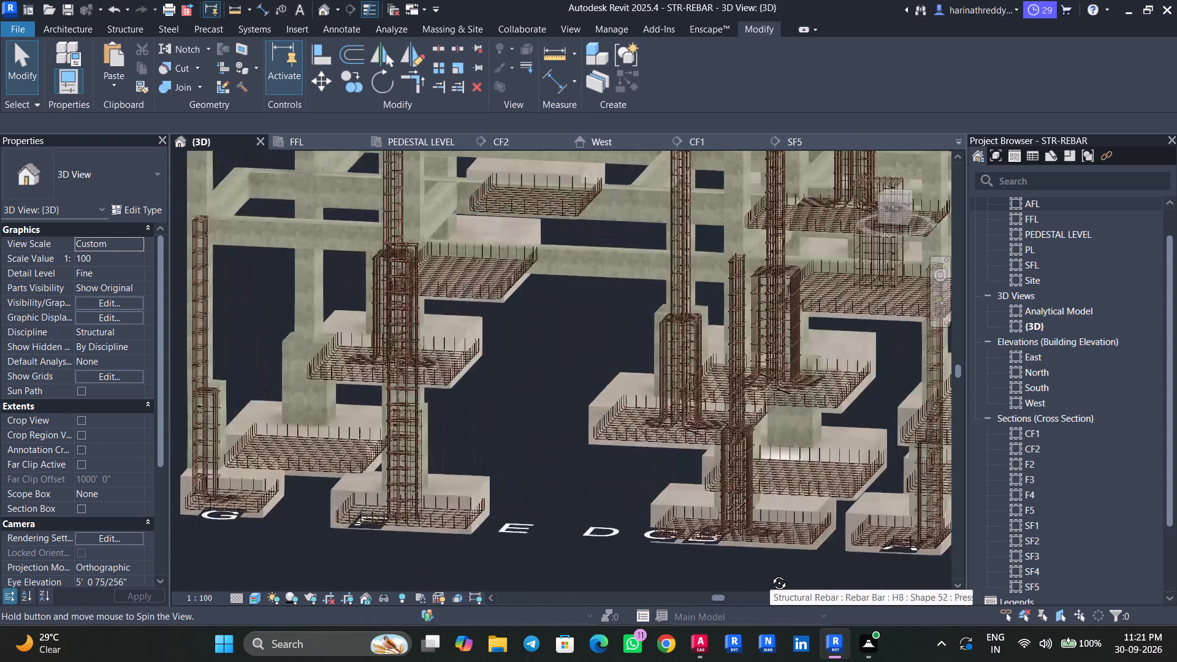
pyautogui.keyDown('shift'); pyautogui.moveTo(770, 574); pyautogui.dragTo(834, 576, button='middle'); pyautogui.keyUp('shift')
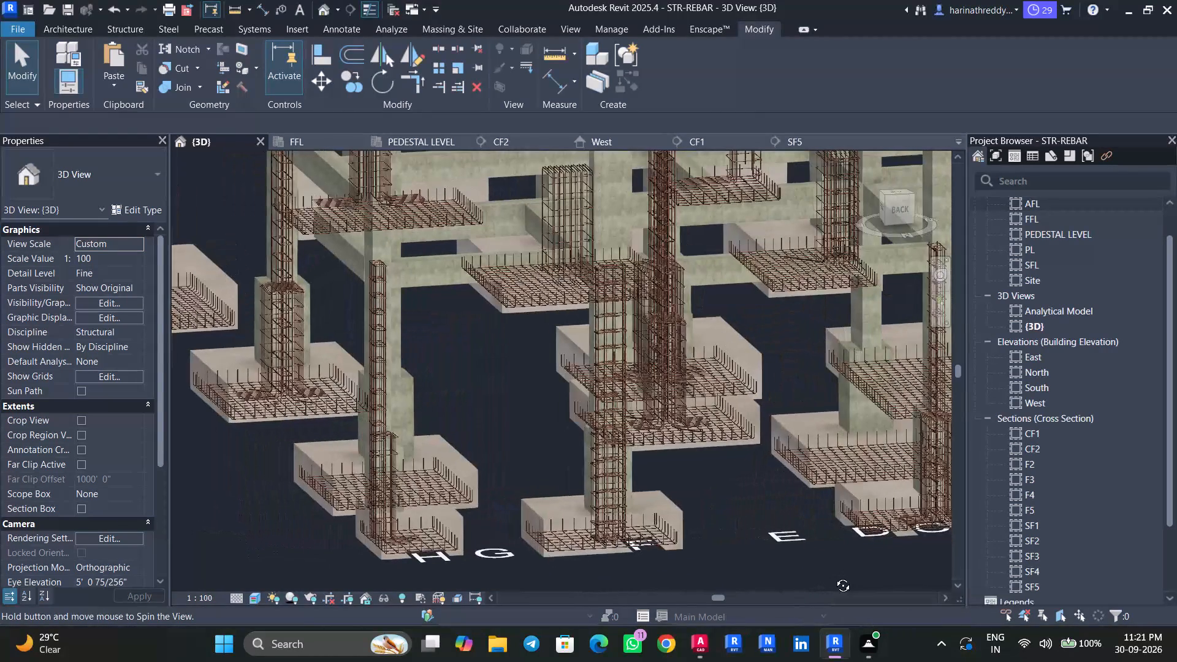
pyautogui.keyDown('shift'); pyautogui.moveTo(834, 576); pyautogui.dragTo(933, 571, button='middle'); pyautogui.keyUp('shift')
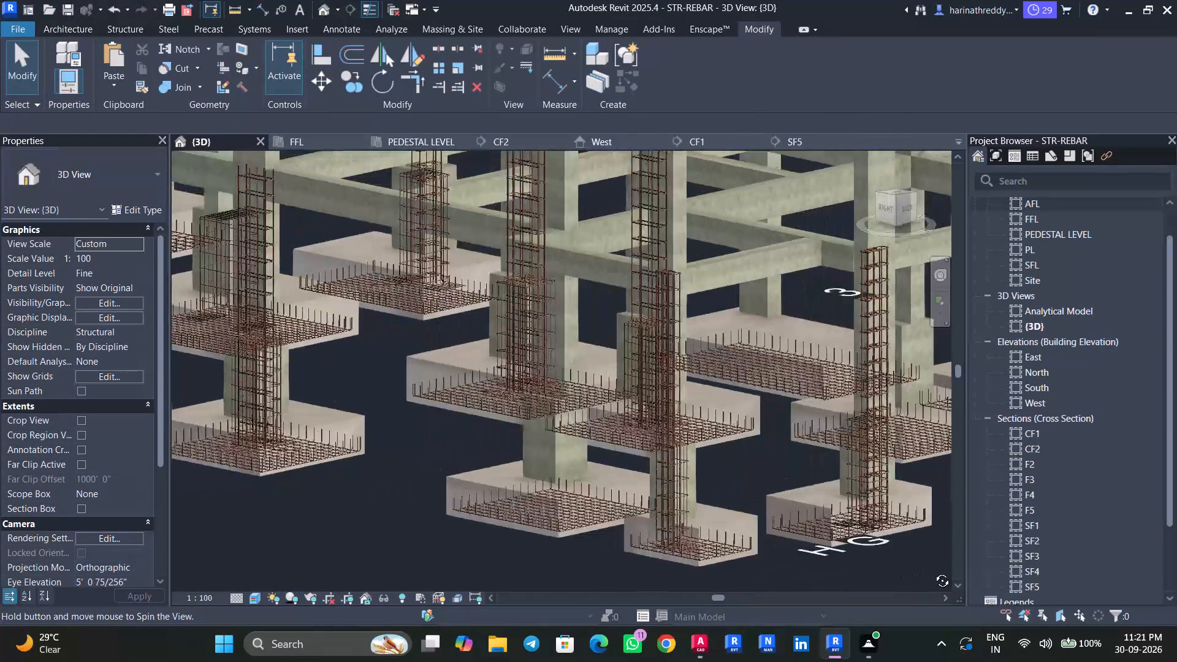
pyautogui.keyDown('shift'); pyautogui.moveTo(933, 571); pyautogui.dragTo(1176, 561, button='middle'); pyautogui.keyUp('shift')
pyautogui.keyDown('shift'); pyautogui.moveTo(527, 547); pyautogui.dragTo(558, 550, button='middle'); pyautogui.keyUp('shift')
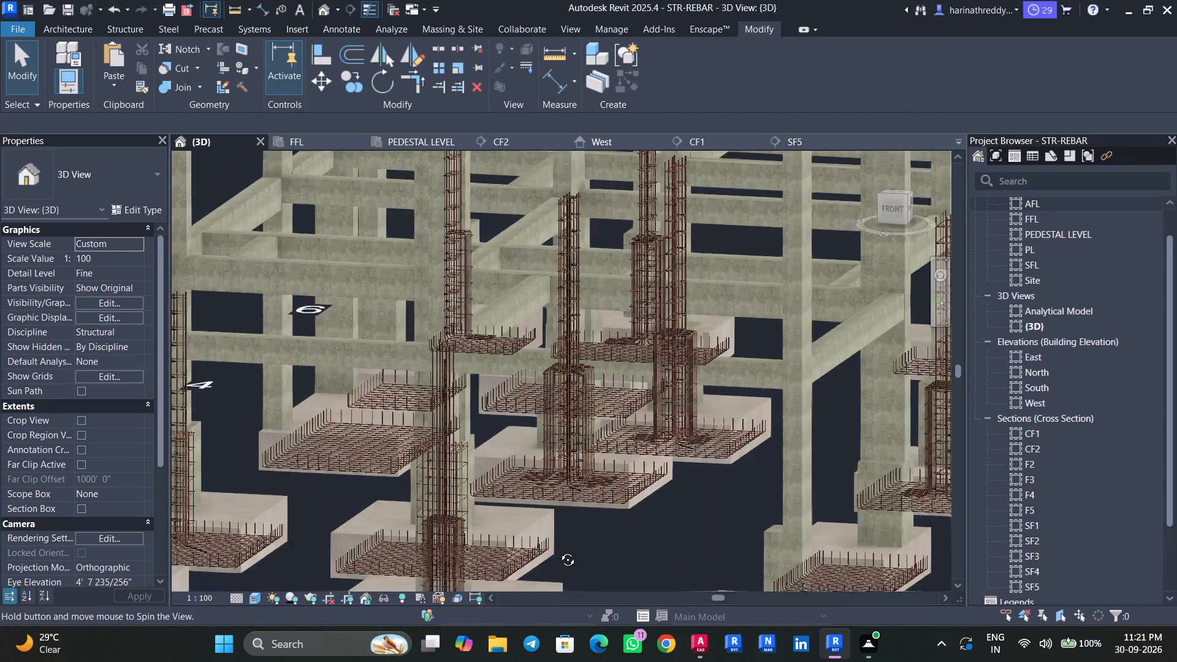
pyautogui.keyDown('shift'); pyautogui.moveTo(558, 550); pyautogui.dragTo(589, 555, button='middle'); pyautogui.keyUp('shift')
pyautogui.scroll(7, 631, 491)
pyautogui.scroll(-1, 618, 507)
pyautogui.scroll(3, 618, 507)
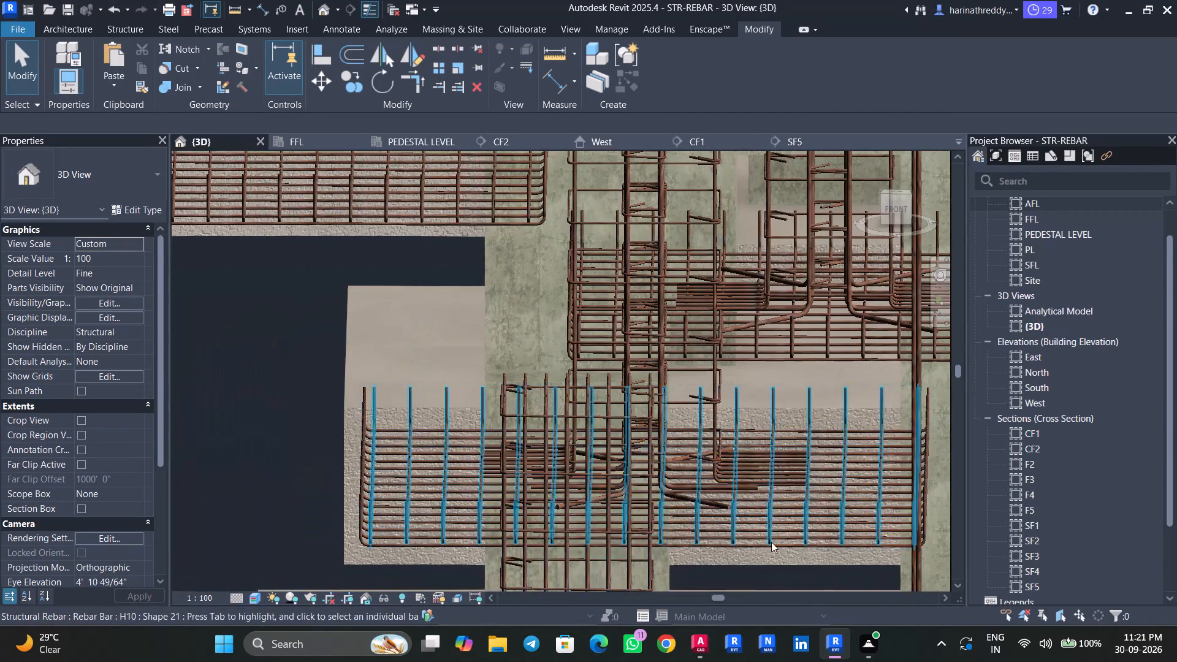
pyautogui.moveTo(771, 542); pyautogui.dragTo(672, 353, button='middle')
pyautogui.press('Escape')
pyautogui.press('Escape')
pyautogui.press('Escape')
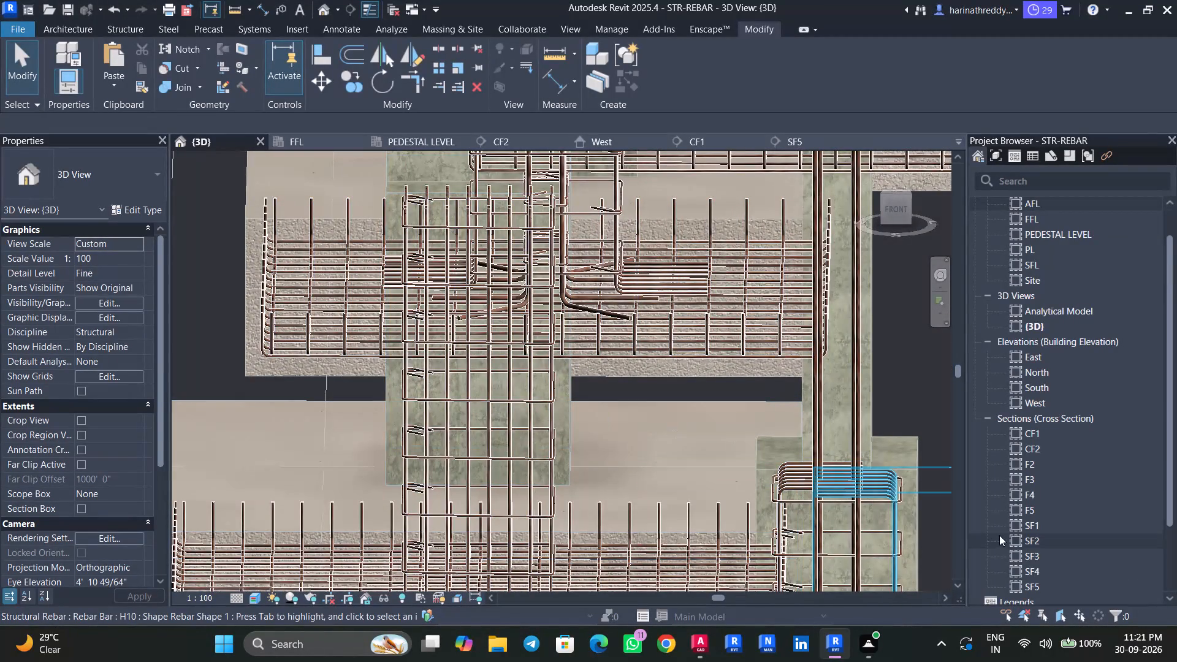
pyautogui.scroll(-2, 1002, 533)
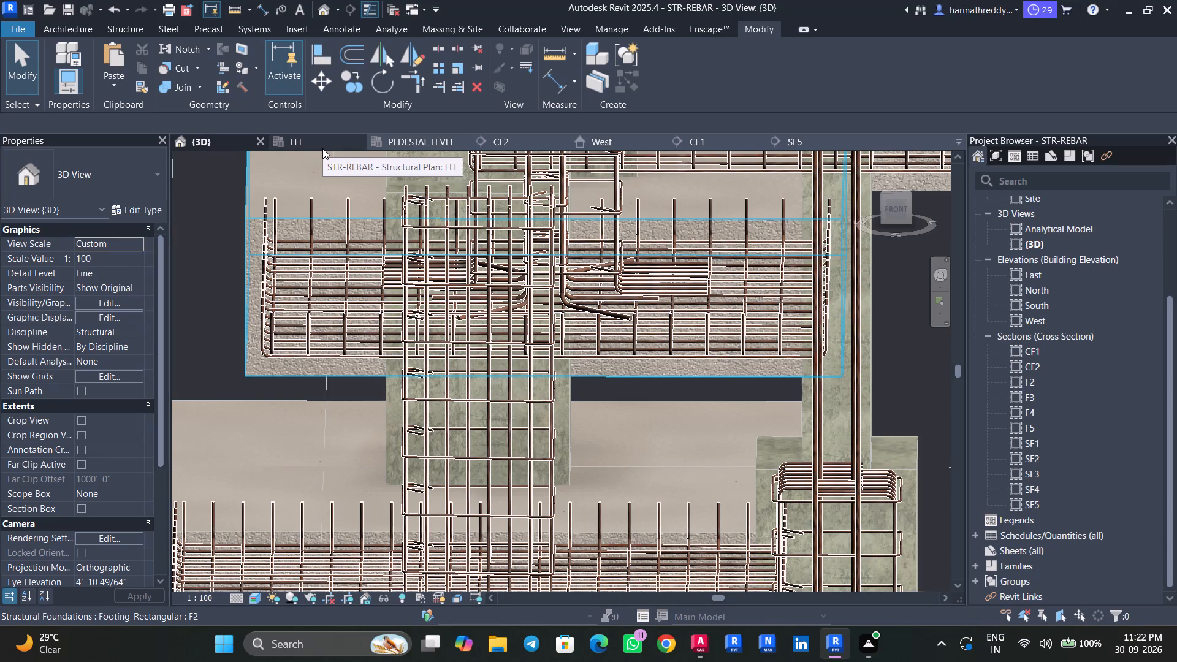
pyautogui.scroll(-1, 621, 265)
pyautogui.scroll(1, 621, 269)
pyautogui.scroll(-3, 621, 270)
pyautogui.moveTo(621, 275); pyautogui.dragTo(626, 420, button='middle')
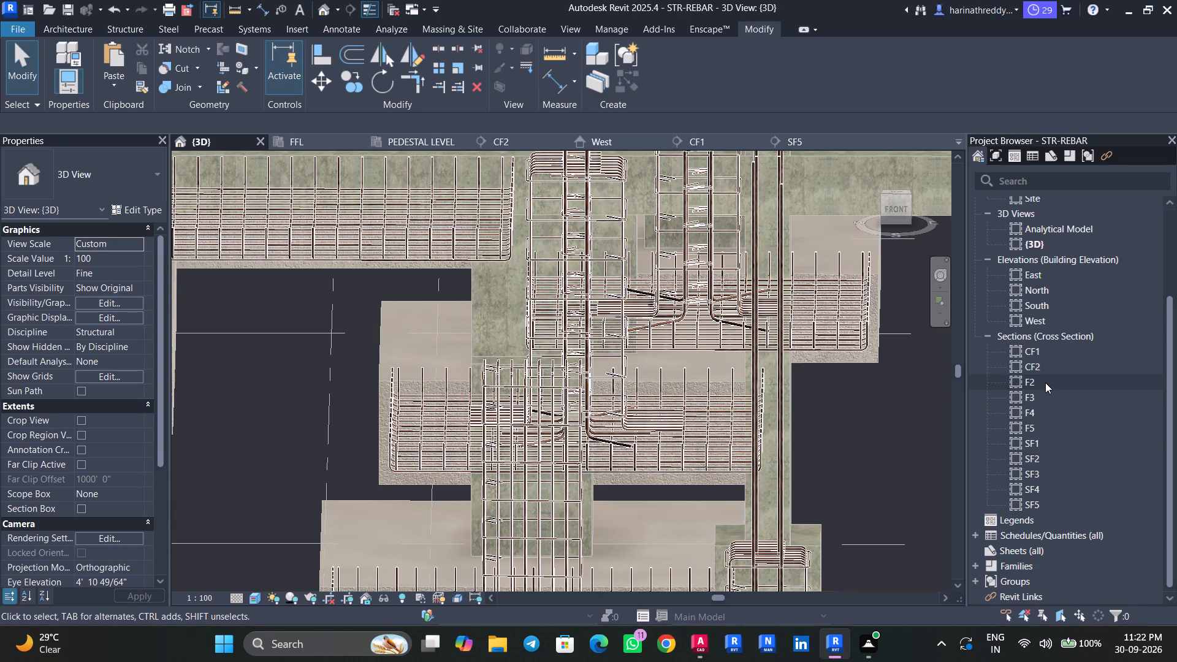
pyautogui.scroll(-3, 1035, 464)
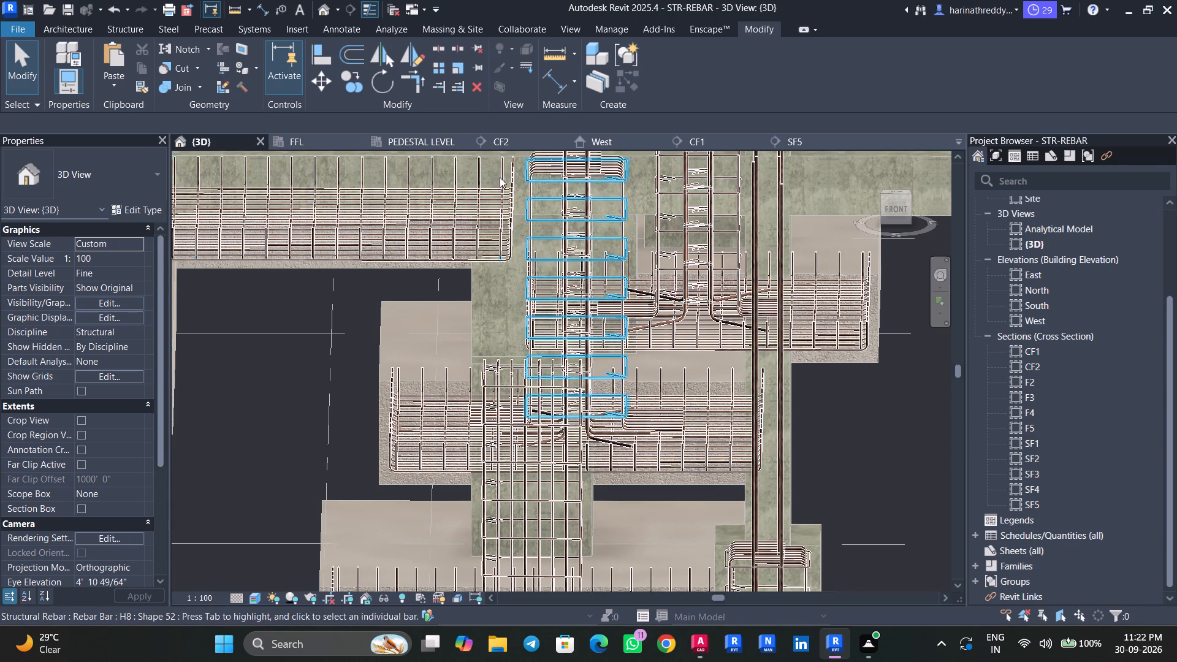
# Open the F5 section view from its section line at grid 2 in the PEDESTAL LEVEL plan.
pyautogui.click(408, 140)
pyautogui.scroll(-6, 457, 294)
pyautogui.scroll(1, 457, 294)
pyautogui.scroll(-8, 457, 294)
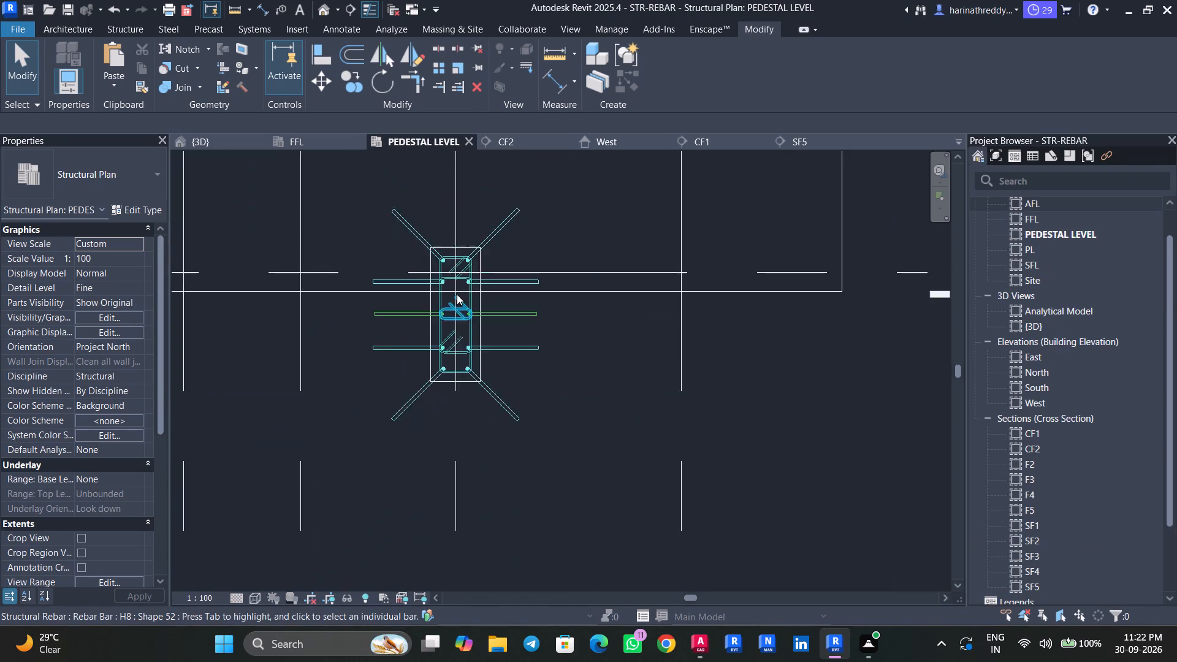
pyautogui.scroll(-7, 457, 294)
pyautogui.scroll(1, 457, 294)
pyautogui.scroll(-2, 457, 294)
pyautogui.moveTo(571, 351); pyautogui.dragTo(570, 167, button='middle')
pyautogui.scroll(-2, 560, 290)
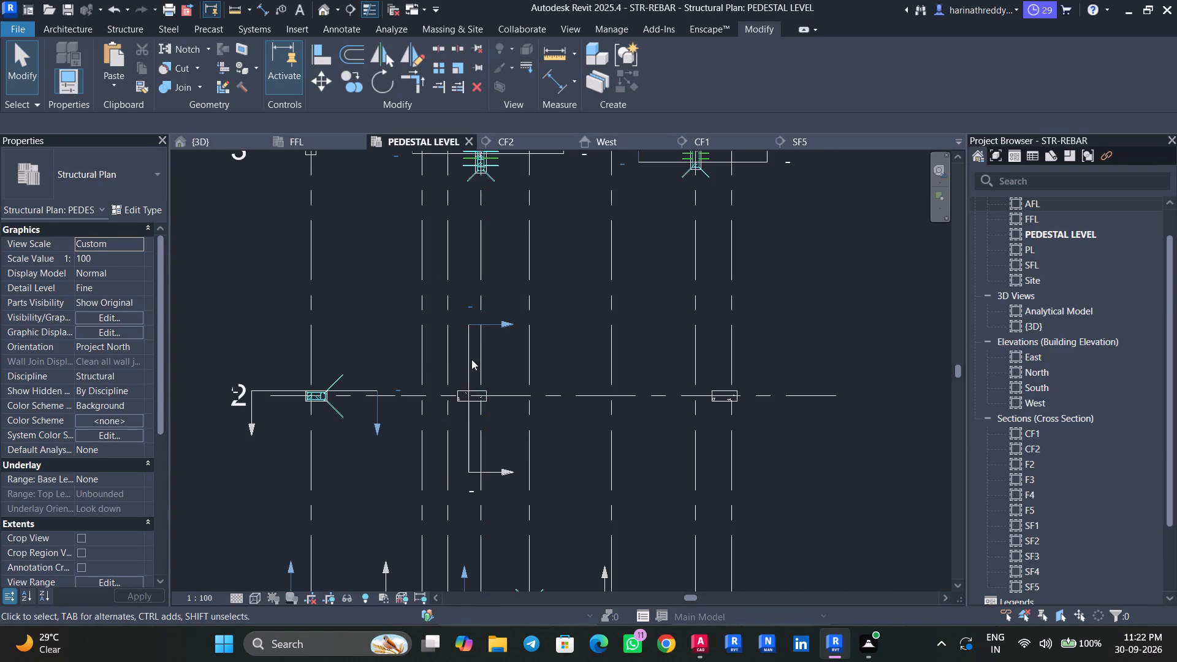
pyautogui.click(471, 360)
pyautogui.scroll(-5, 1048, 385)
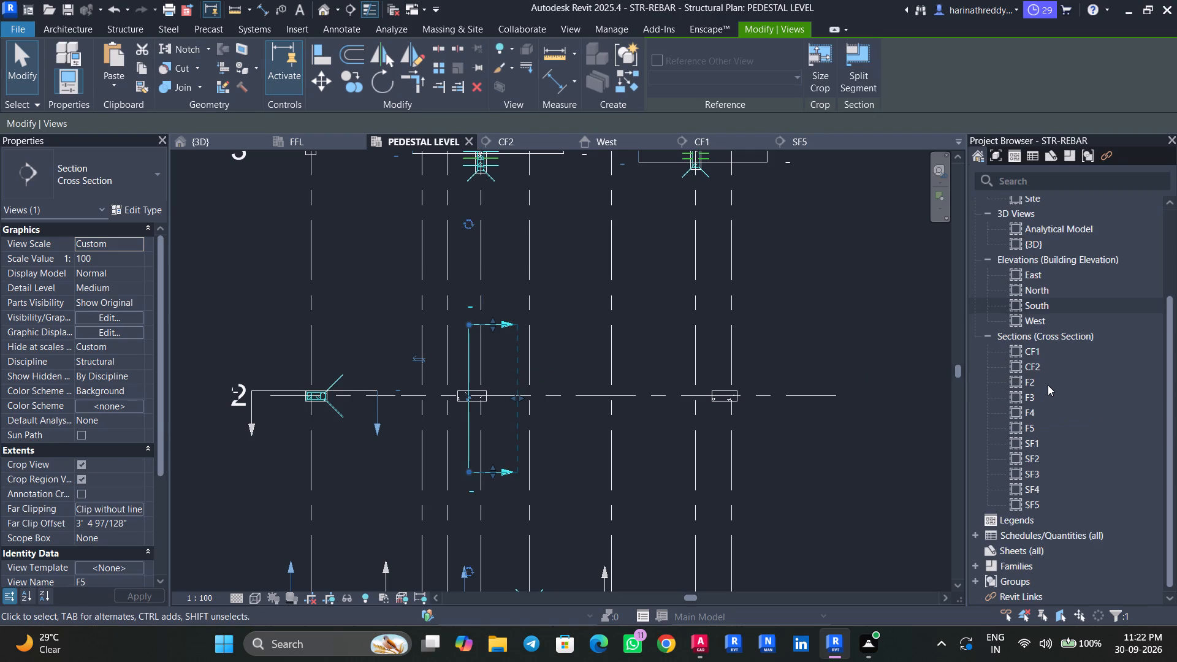
pyautogui.scroll(-3, 1048, 385)
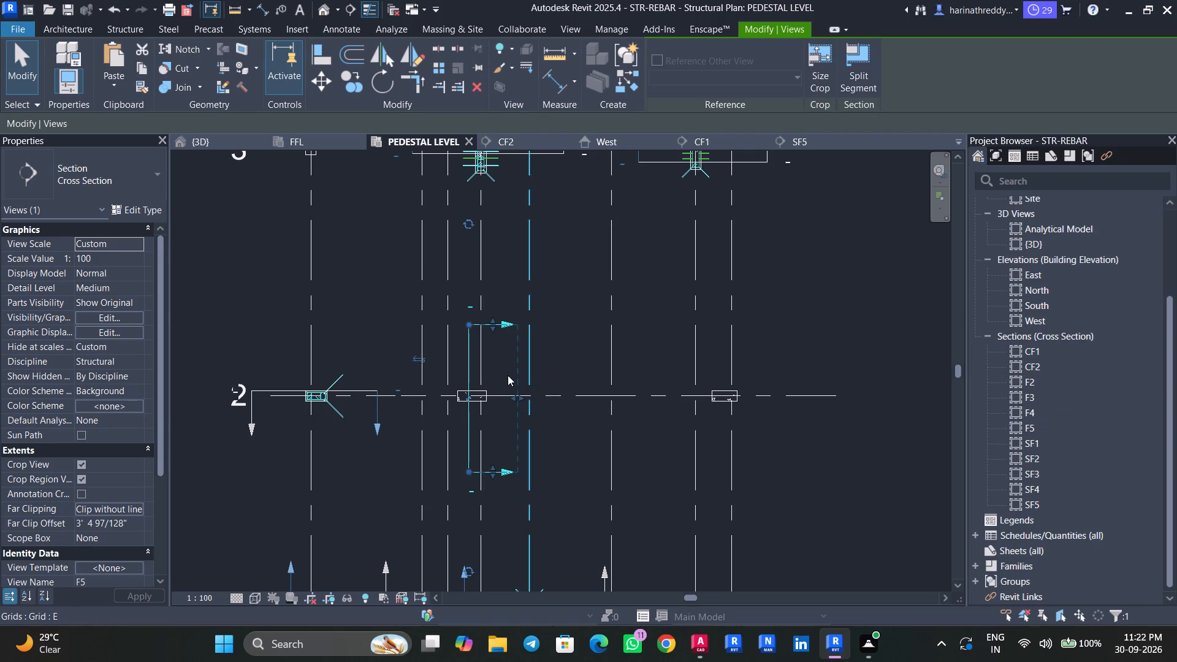
pyautogui.rightClick(469, 350)
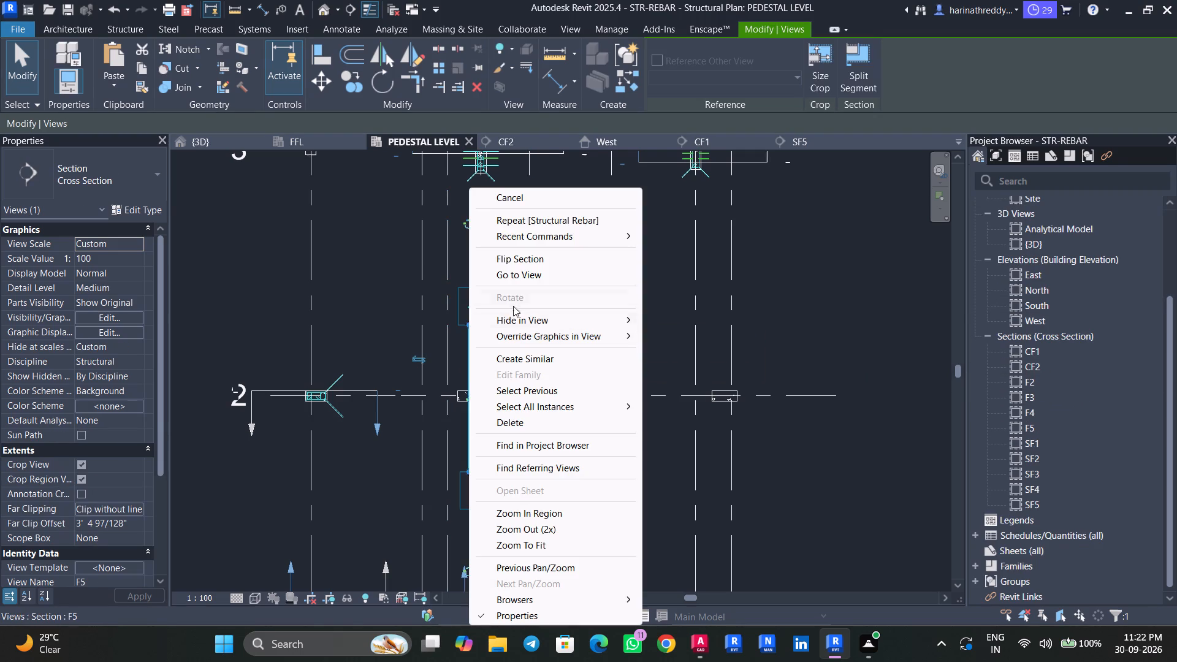
pyautogui.click(525, 278)
# Select the column above the pedestal in section F5 to check its type and levels.
pyautogui.moveTo(748, 297); pyautogui.dragTo(727, 429, button='middle')
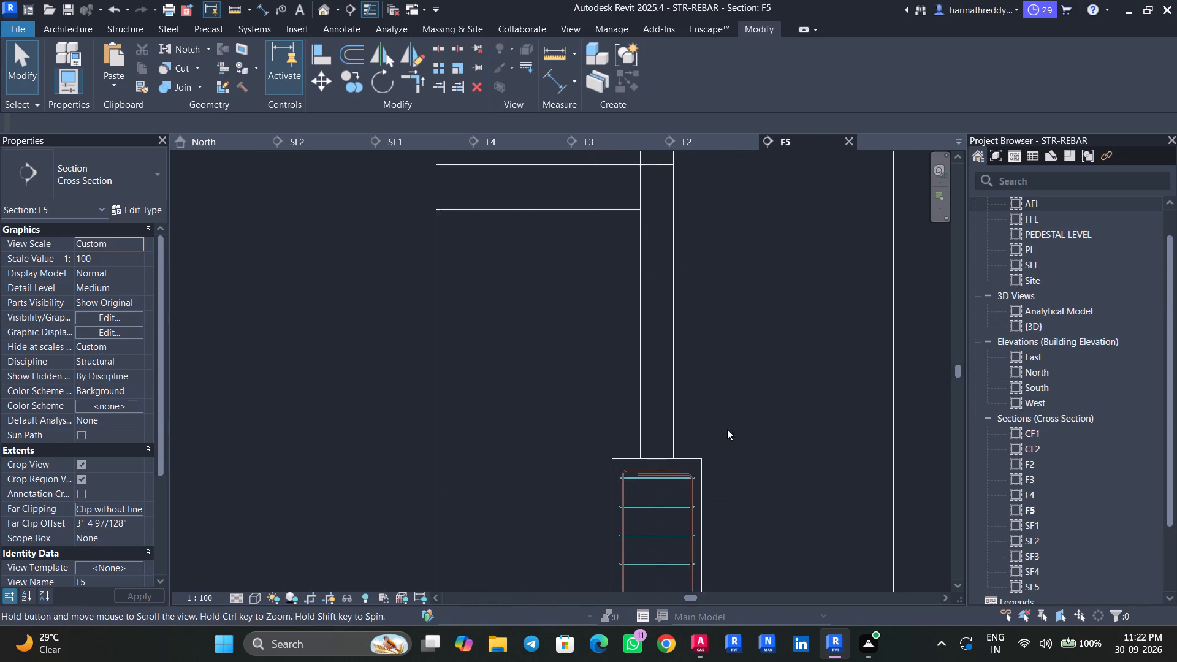
pyautogui.moveTo(727, 429); pyautogui.dragTo(750, 486, button='middle')
pyautogui.click(677, 330)
pyautogui.moveTo(687, 346); pyautogui.dragTo(693, 386, button='middle')
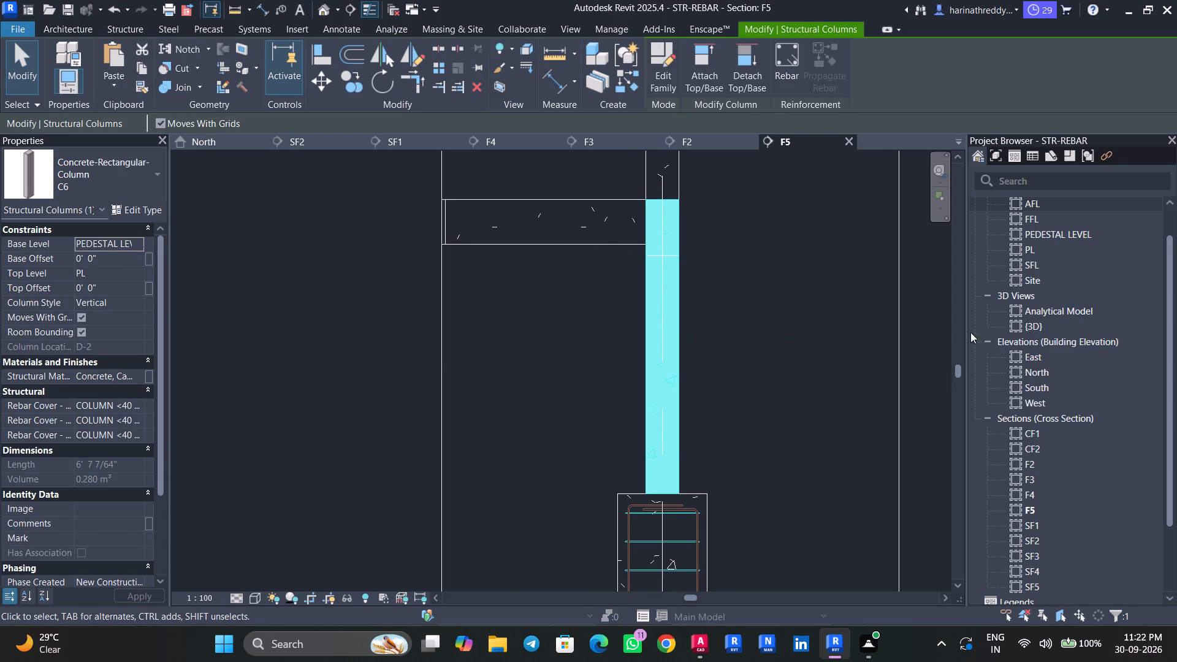
pyautogui.scroll(4, 1053, 260)
# Set up rebar placement for the C6 column in the PEDESTAL LEVEL plan with shape 00, H16 bars and a Fixed Number layout.
pyautogui.doubleClick(1060, 262)
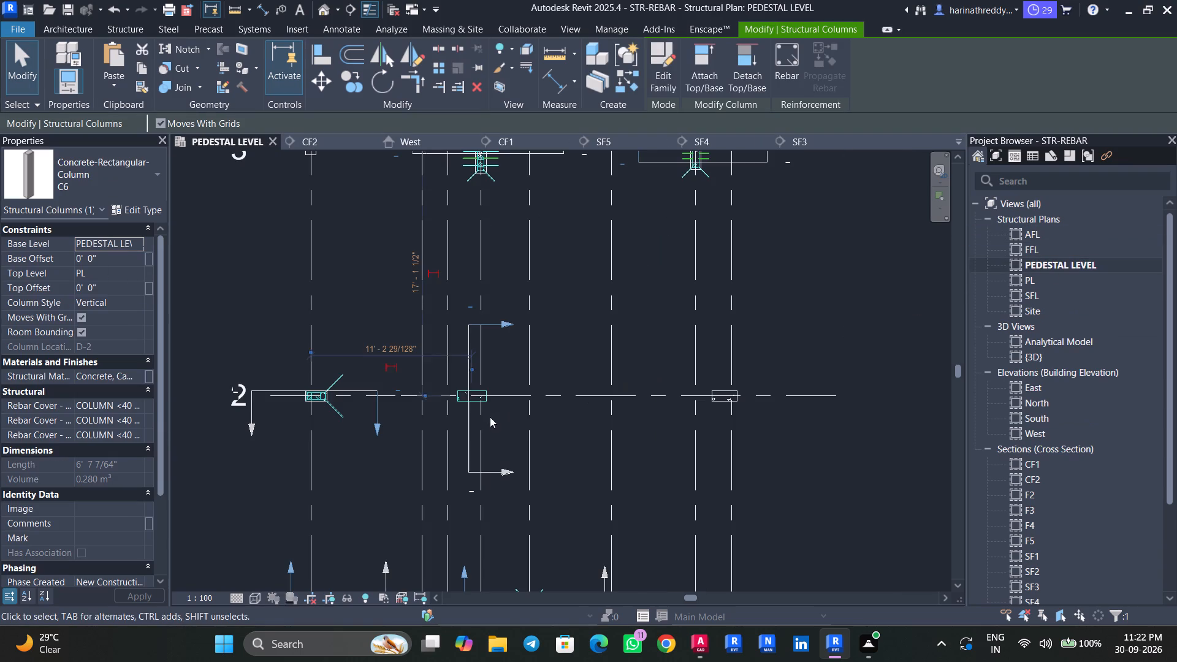
pyautogui.scroll(14, 475, 403)
pyautogui.press('Escape')
pyautogui.press('Escape')
pyautogui.click(473, 400)
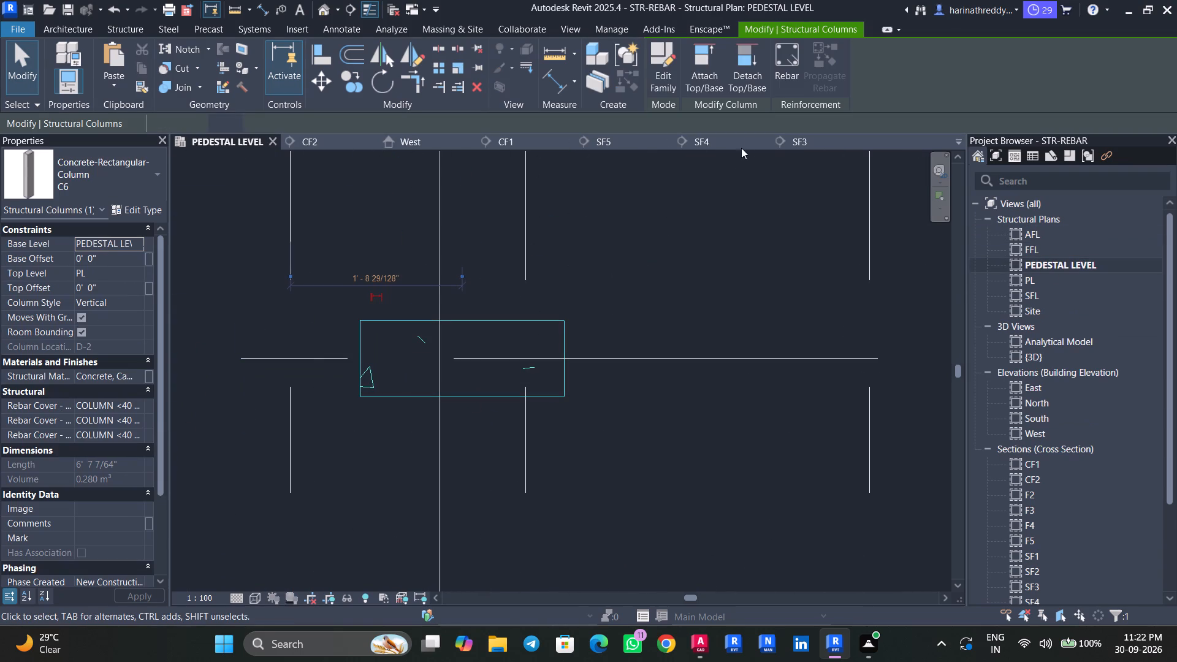
pyautogui.click(774, 83)
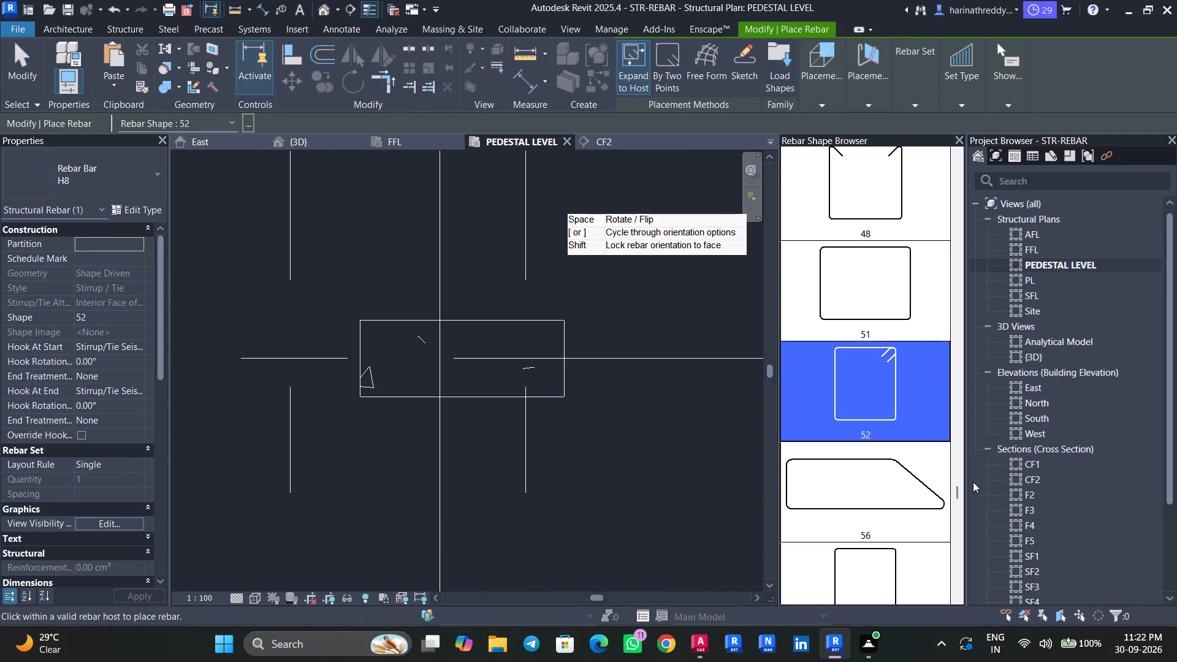
pyautogui.moveTo(958, 487); pyautogui.dragTo(945, 285)
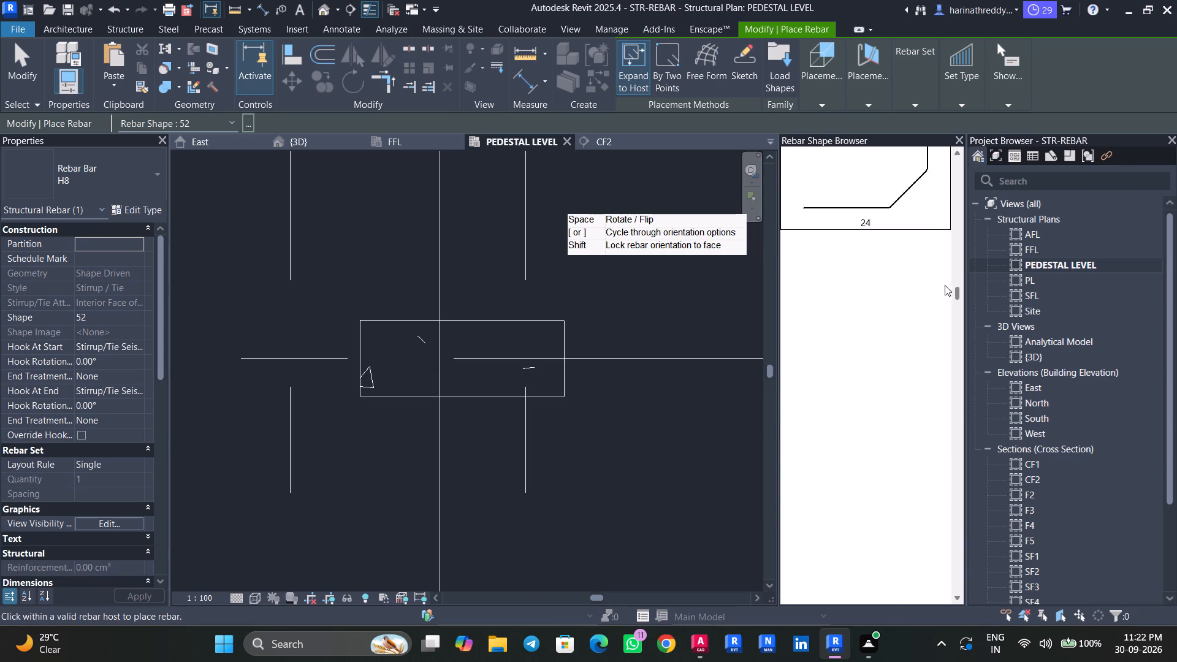
pyautogui.moveTo(945, 285); pyautogui.dragTo(942, 145)
pyautogui.click(872, 202)
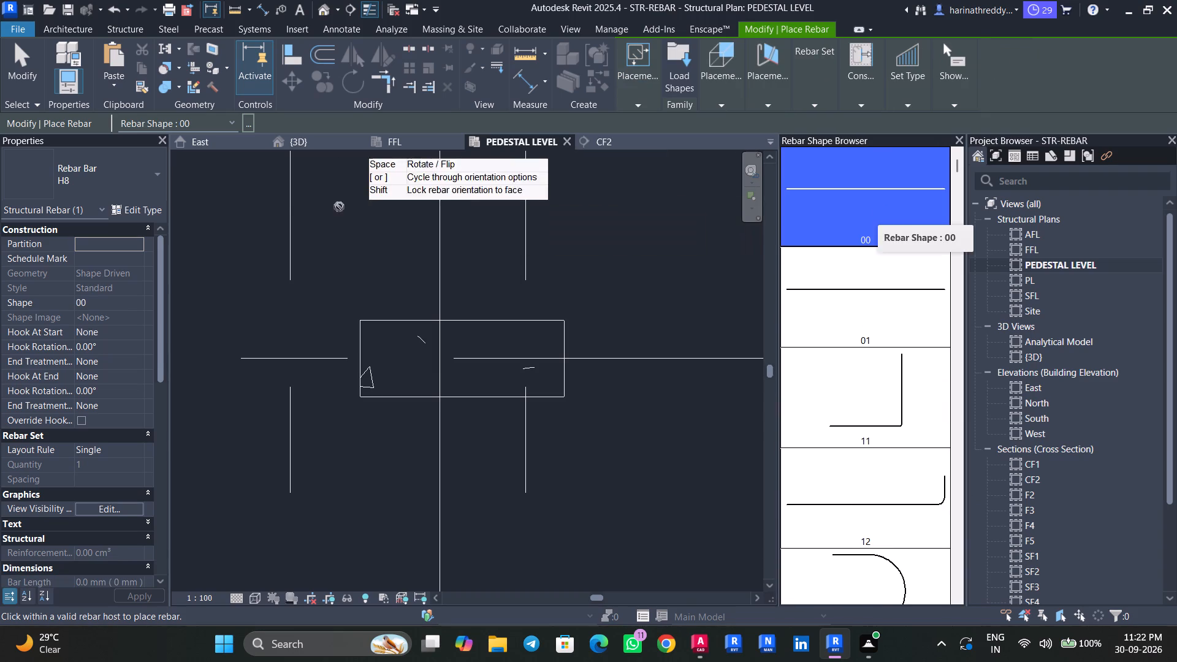
pyautogui.click(108, 189)
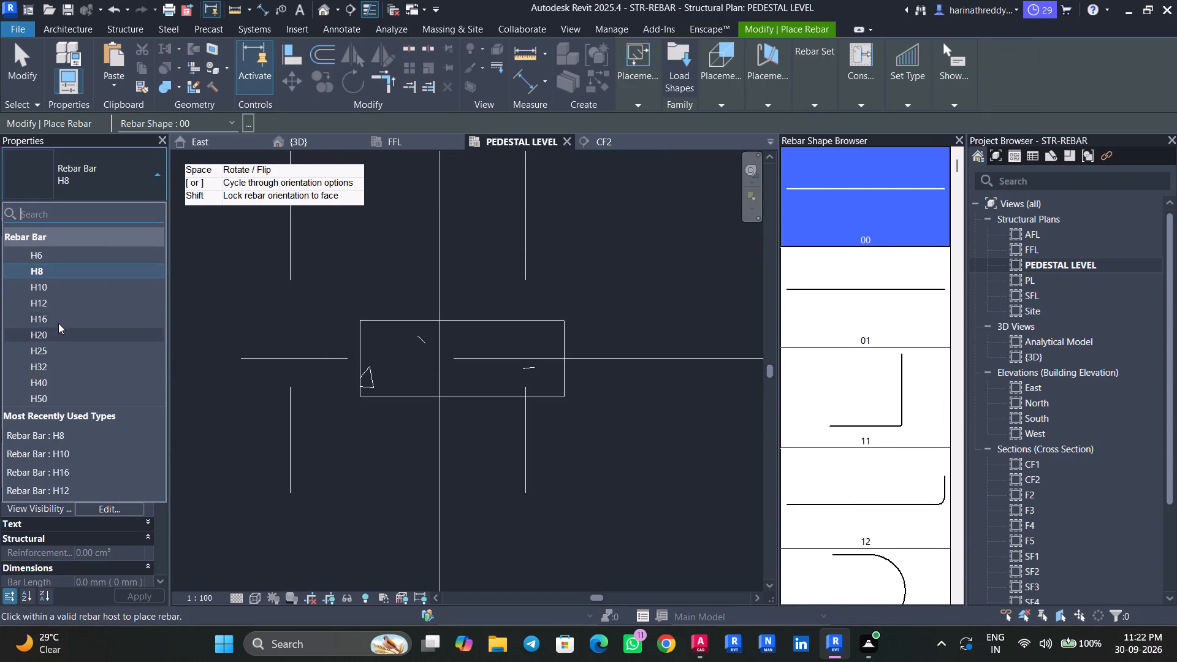
pyautogui.click(58, 322)
pyautogui.scroll(3, 460, 330)
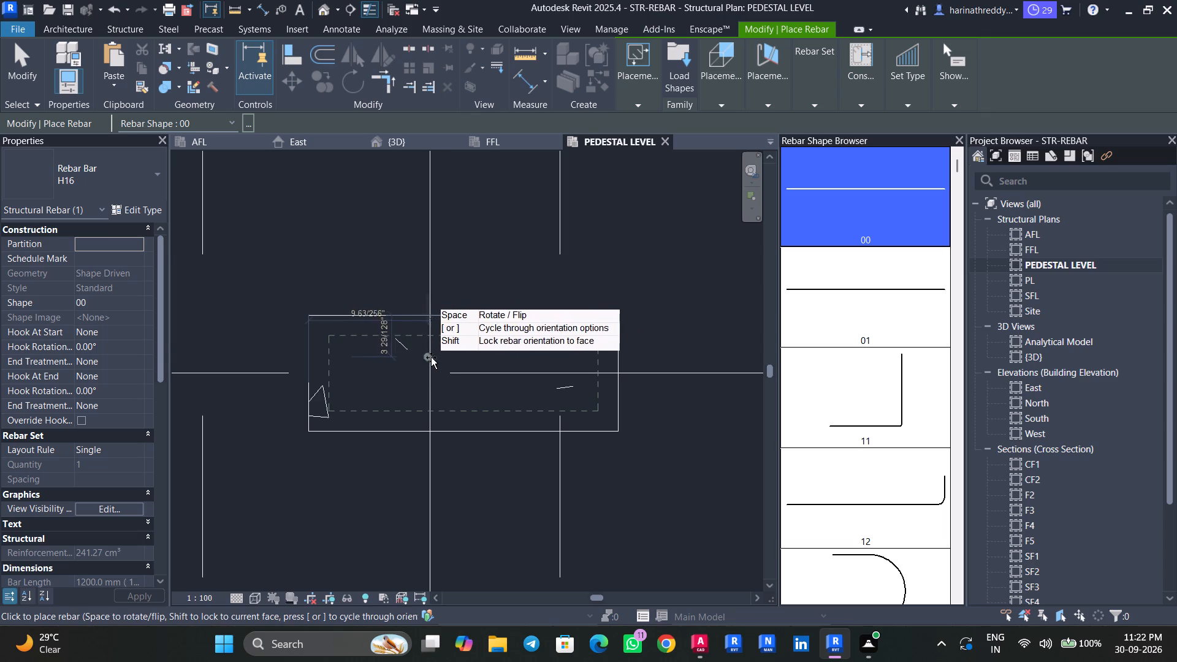
pyautogui.click(144, 446)
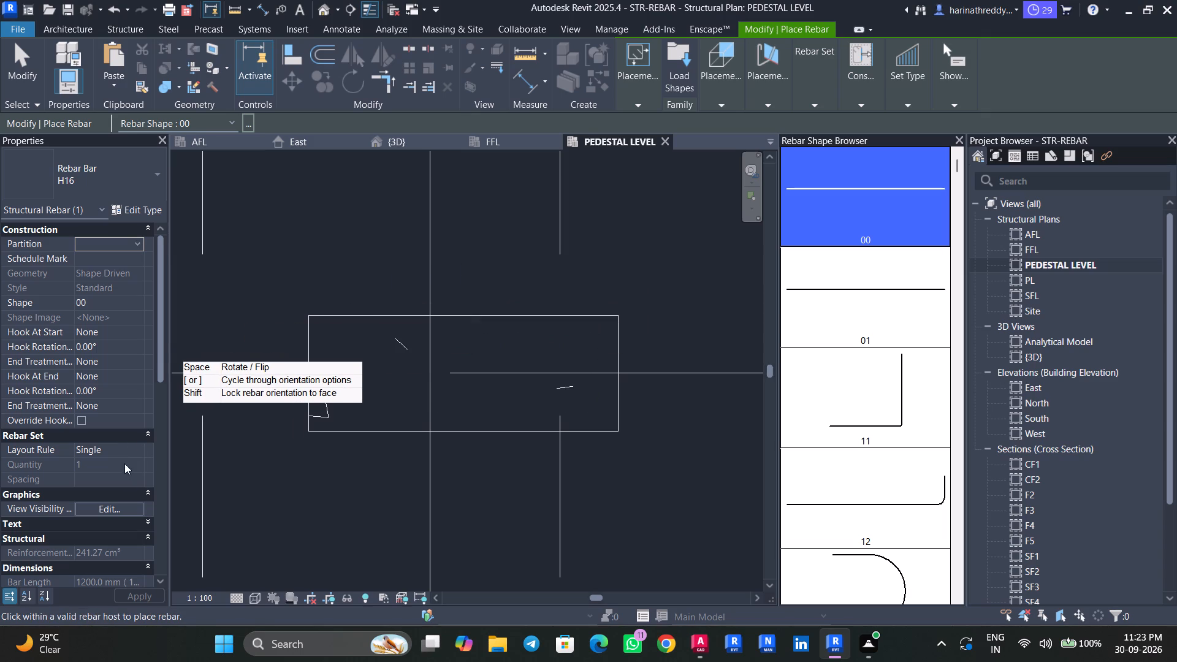
pyautogui.click(134, 452)
pyautogui.click(116, 476)
pyautogui.click(115, 466)
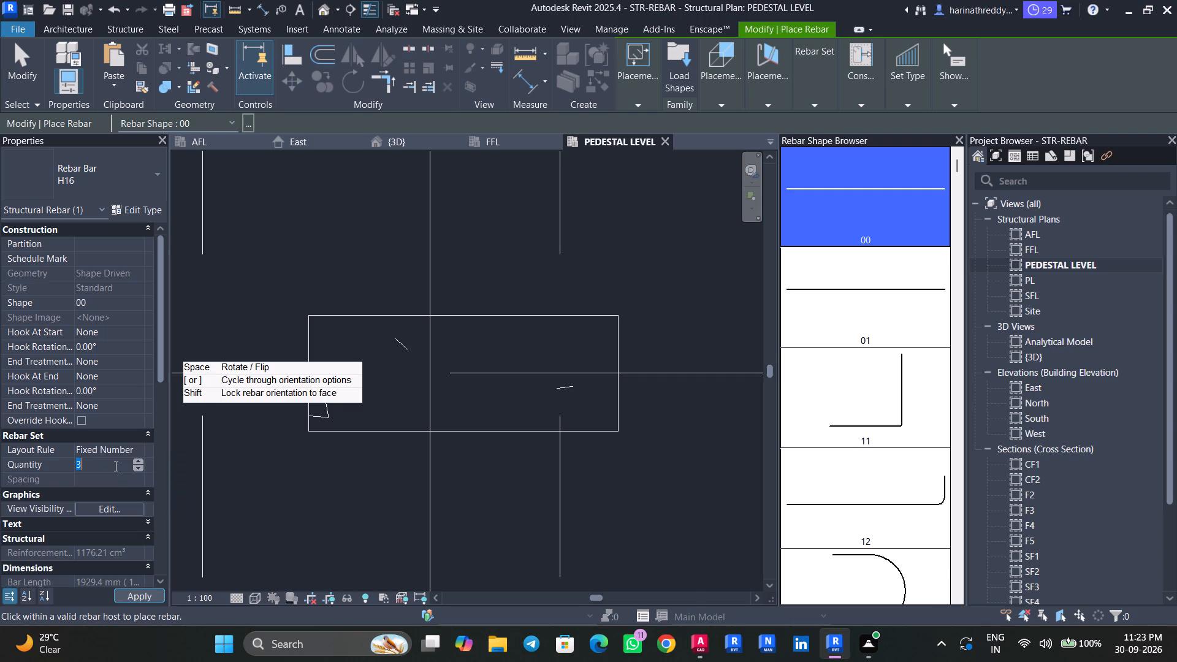
# Switch to AutoCAD and examine the C6 column's reinforcement detail and vertical steel in the column schedule.
pyautogui.click(702, 635)
pyautogui.scroll(-2, 359, 508)
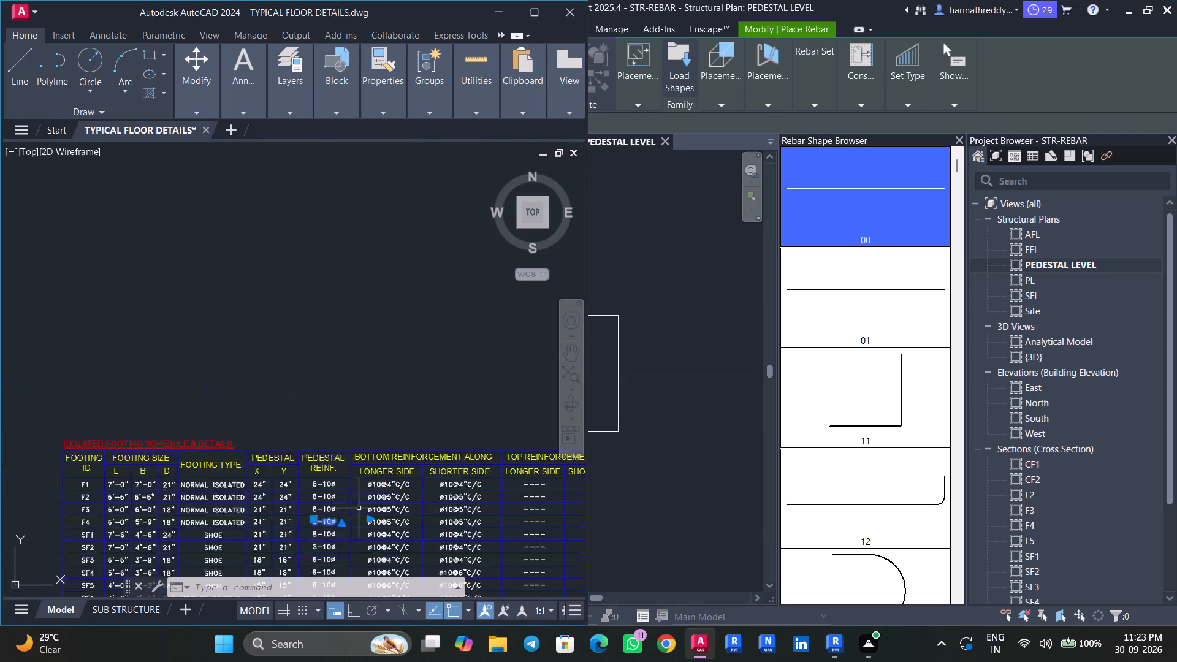
pyautogui.scroll(-6, 359, 508)
pyautogui.moveTo(358, 505); pyautogui.dragTo(340, 435, button='middle')
pyautogui.scroll(1, 459, 440)
pyautogui.moveTo(459, 440); pyautogui.dragTo(303, 371, button='middle')
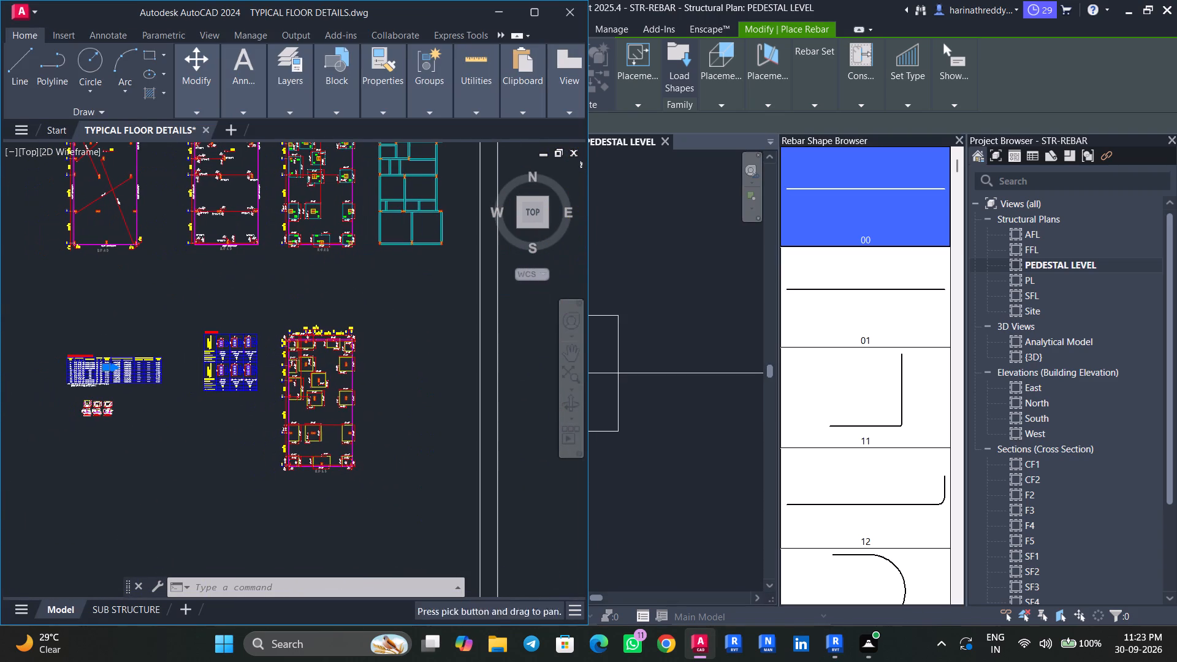
pyautogui.scroll(1, 208, 329)
pyautogui.scroll(3, 247, 401)
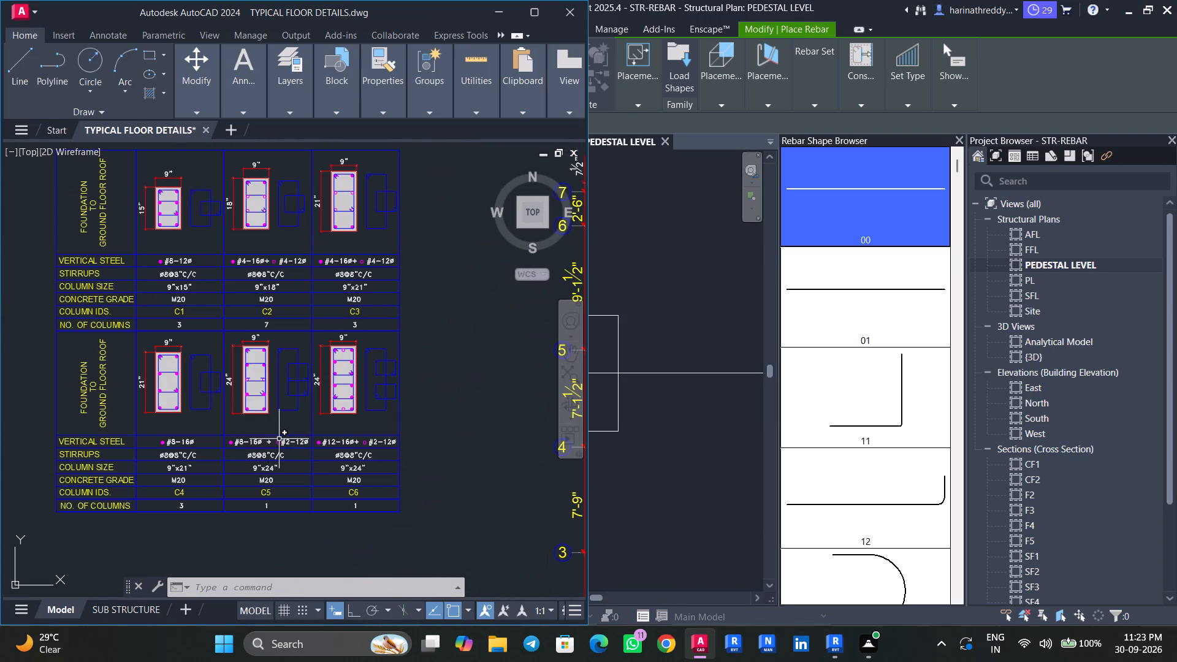
pyautogui.scroll(3, 377, 380)
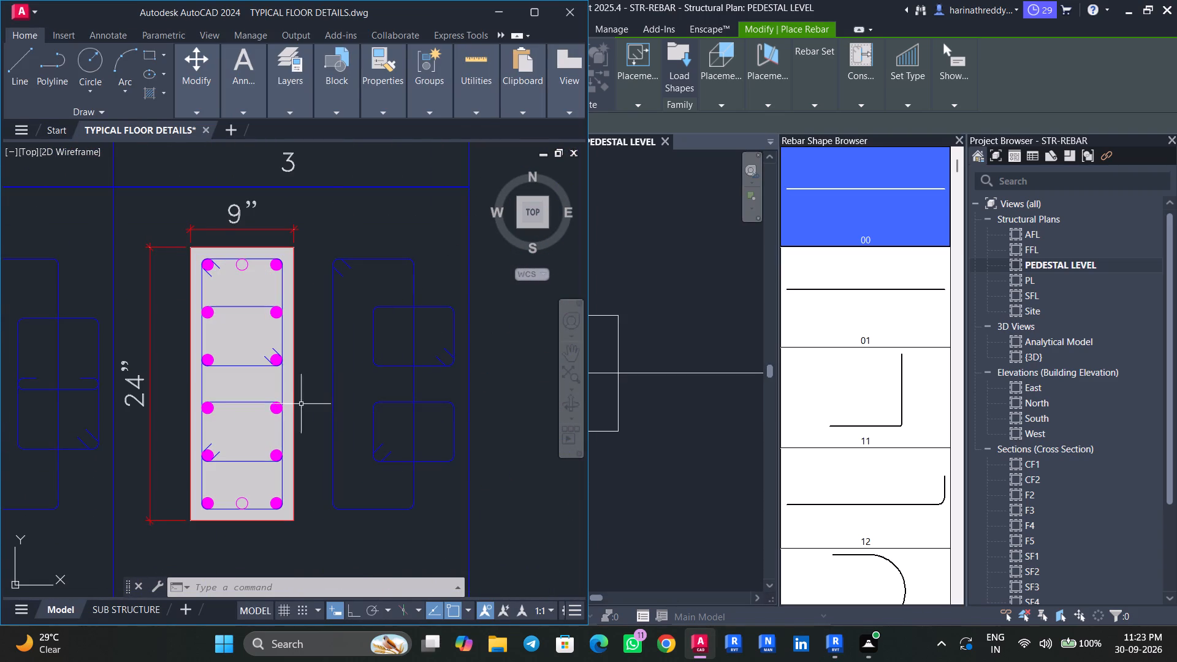
pyautogui.moveTo(301, 403); pyautogui.dragTo(375, 300, button='middle')
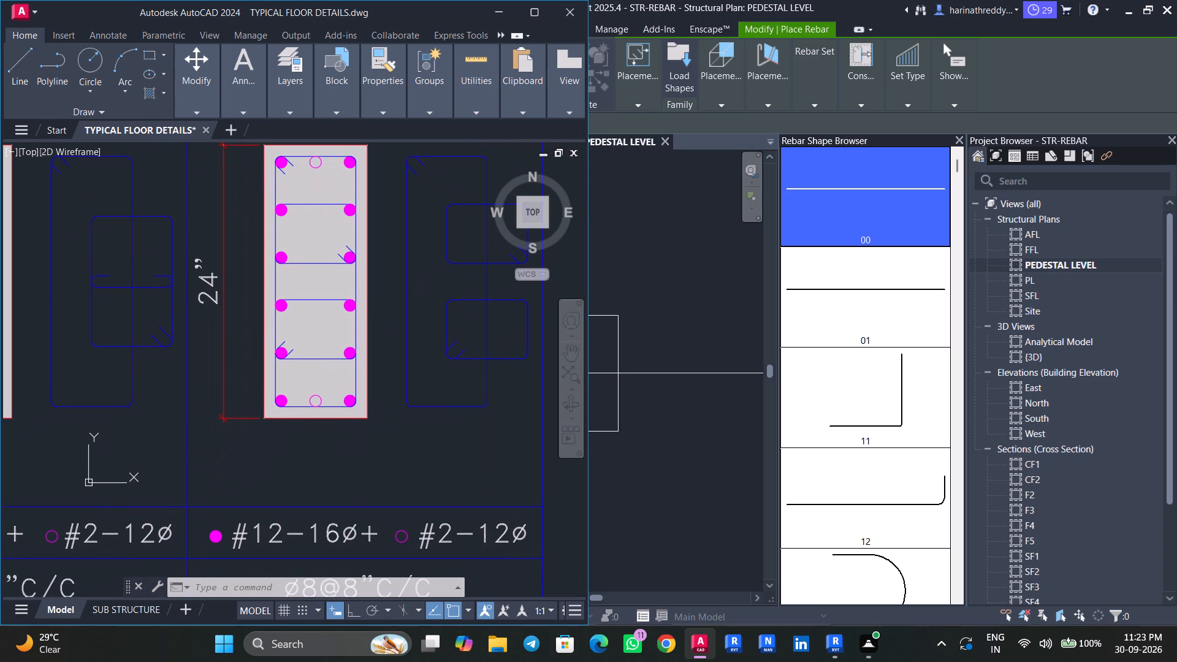
pyautogui.click(494, 15)
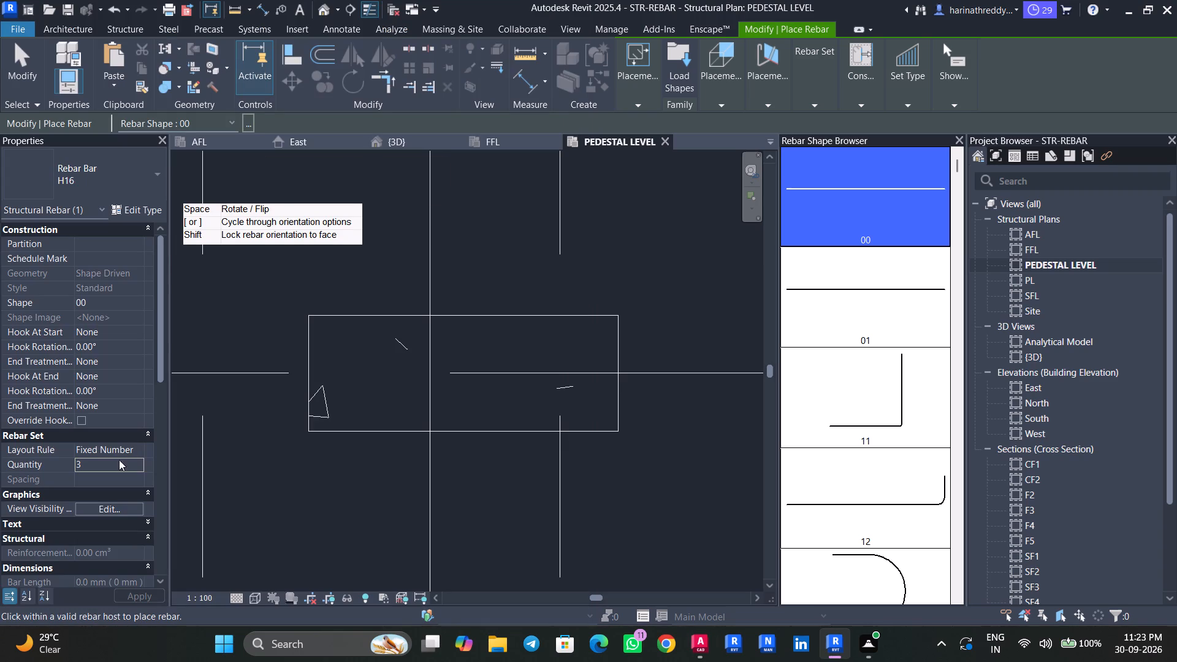
# Back in Revit, place a set of 6 vertical H16 bars along one long face of the C6 column.
pyautogui.click(118, 461)
pyautogui.press('6')
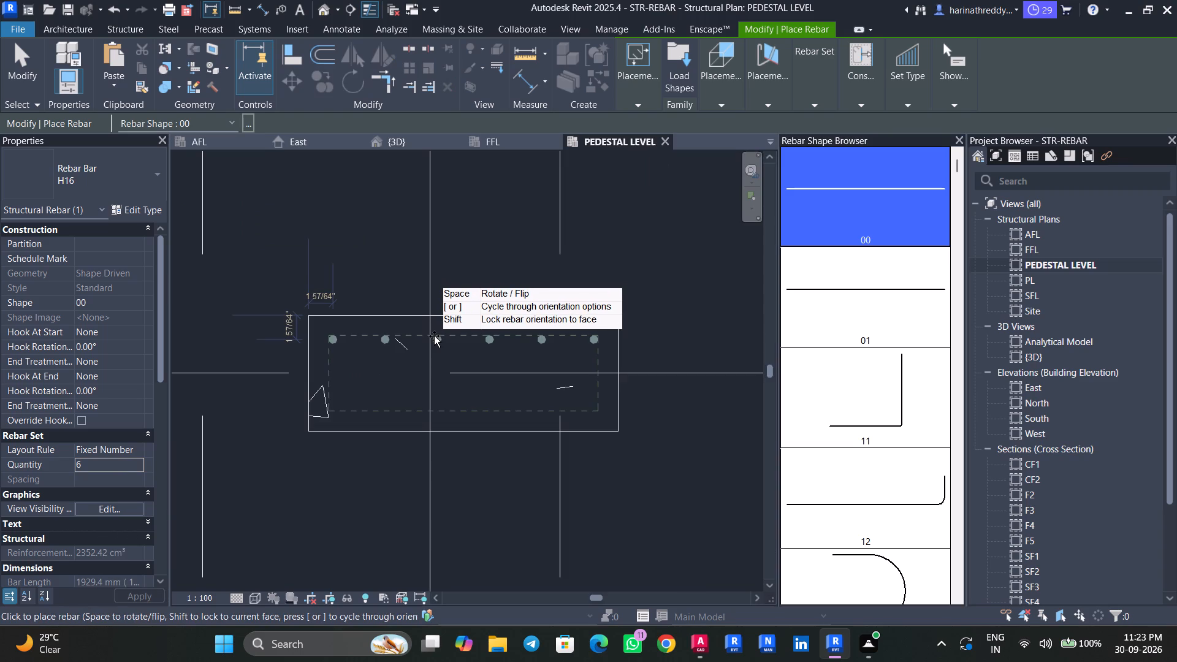
pyautogui.click(434, 336)
pyautogui.press('Escape')
pyautogui.press('Escape')
pyautogui.press('Escape')
pyautogui.click(440, 306)
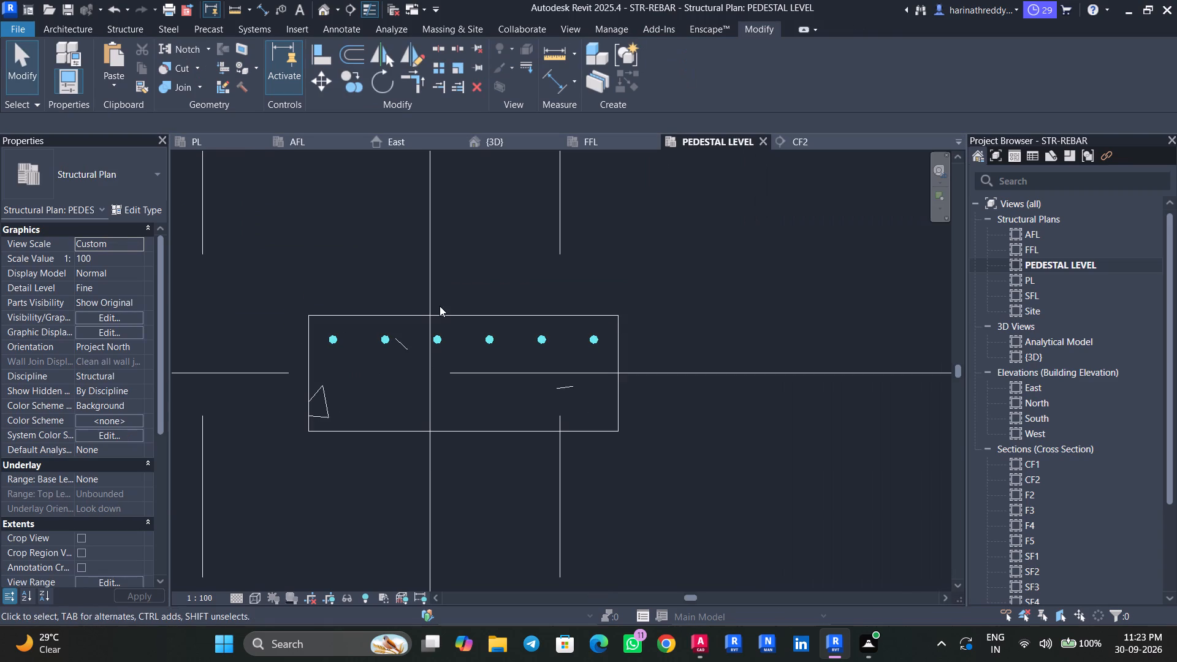
pyautogui.click(442, 314)
pyautogui.press('Escape')
pyautogui.press('Escape')
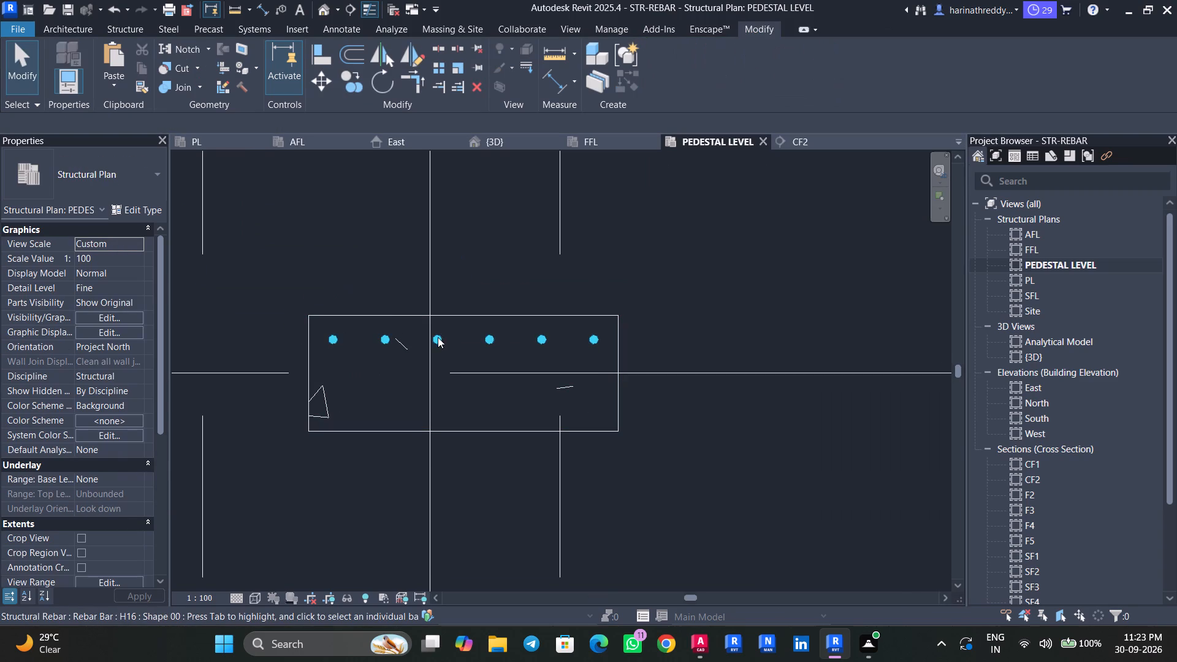
# Select the placed H16 bar set in the C6 column and change its layout rule to Single.
pyautogui.click(438, 337)
pyautogui.scroll(9, 438, 339)
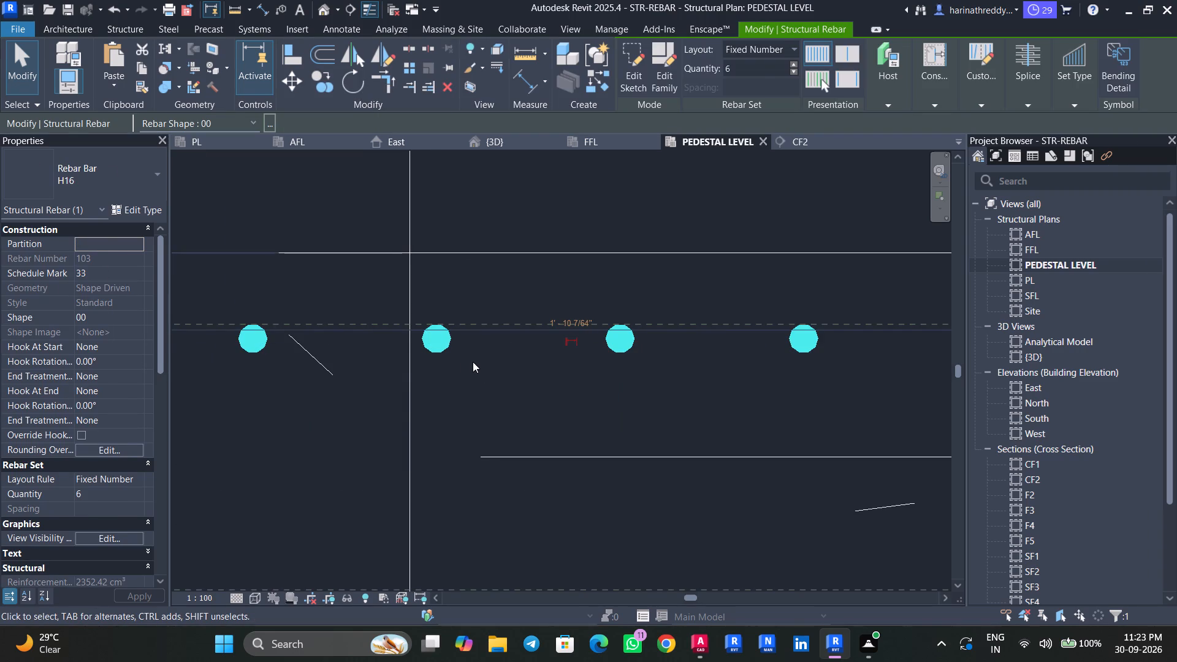
pyautogui.press('Escape')
pyautogui.press('Escape')
pyautogui.scroll(-8, 473, 362)
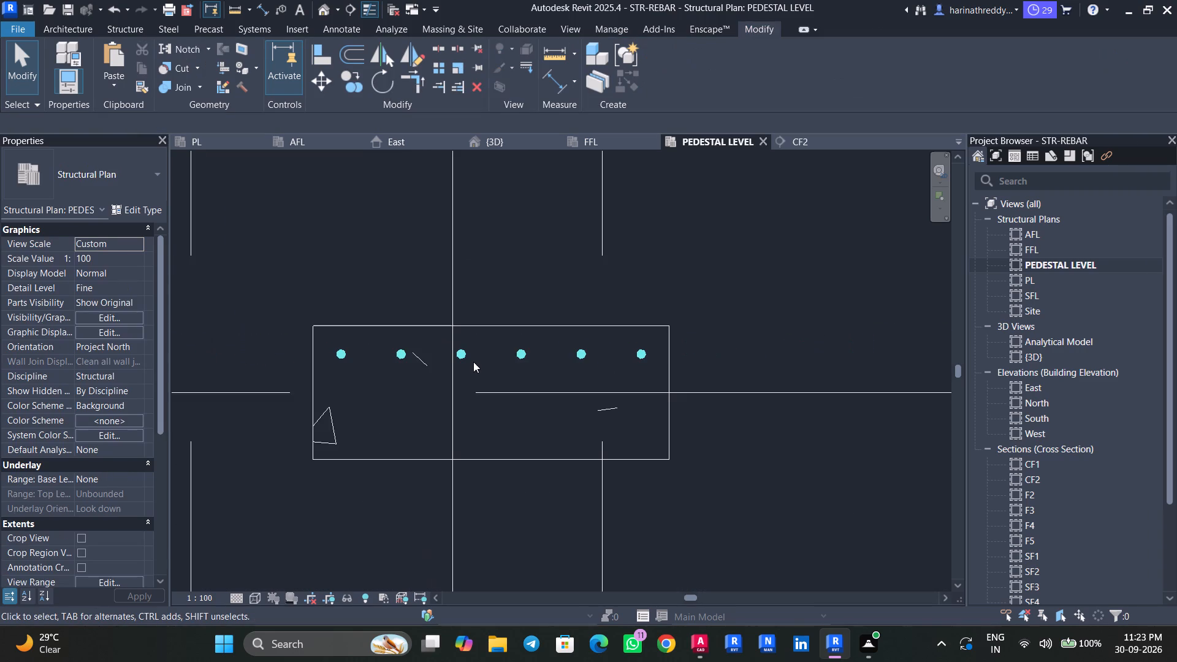
pyautogui.click(462, 355)
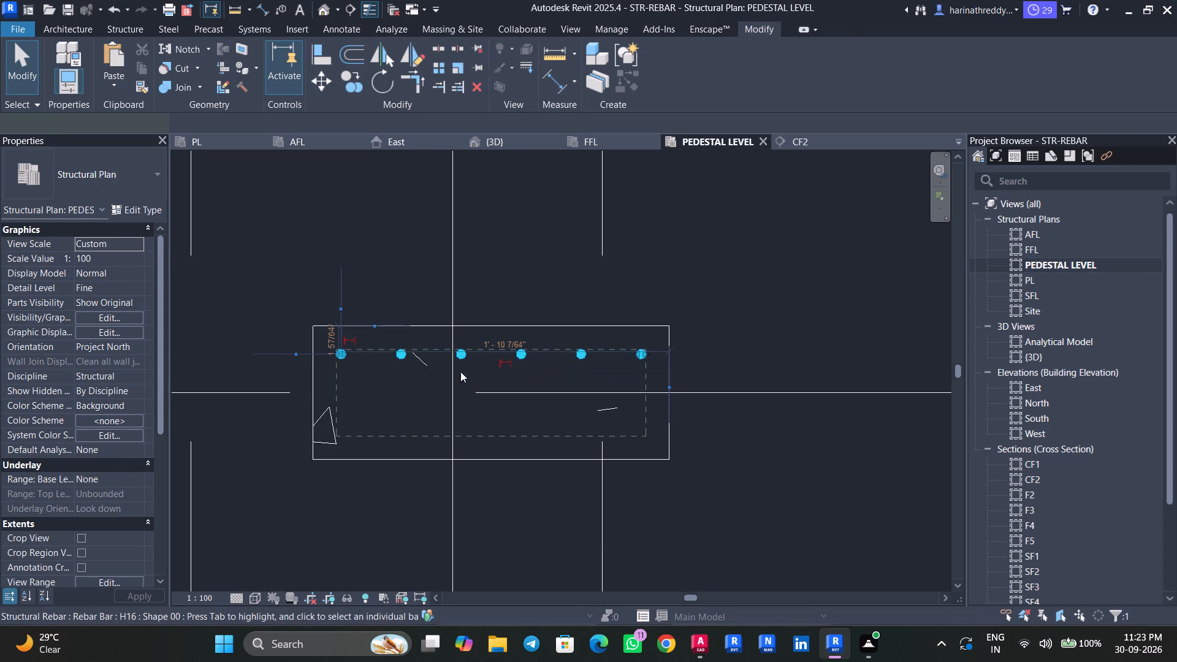
pyautogui.click(137, 479)
pyautogui.click(98, 496)
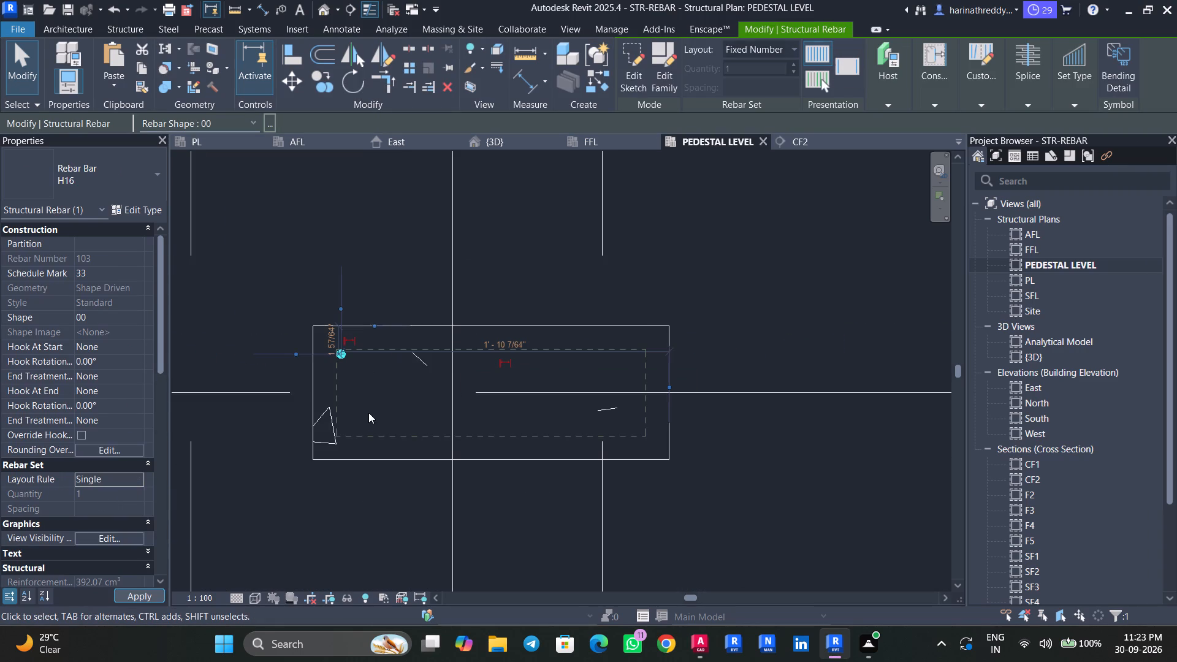
pyautogui.press('Escape')
pyautogui.press('Escape')
# Edit the single H16 bar's sketch in the East elevation, stretching its lower end down to a length of about 11' 2".
pyautogui.click(341, 356)
pyautogui.scroll(8, 341, 356)
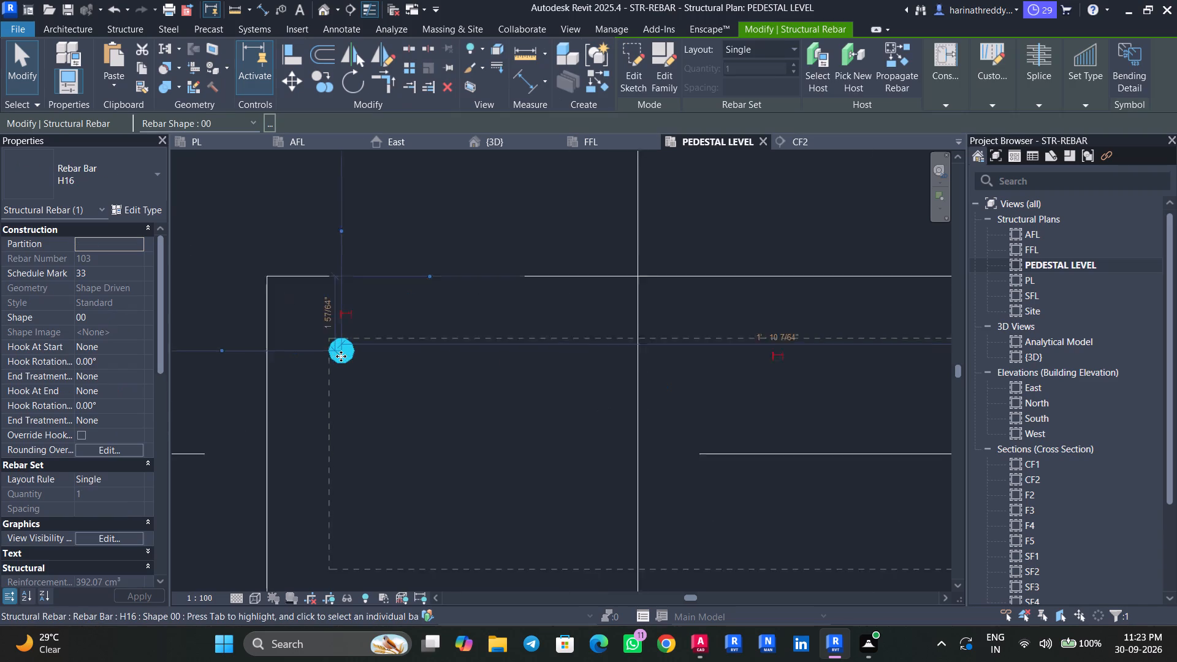
pyautogui.scroll(1, 341, 356)
pyautogui.click(631, 92)
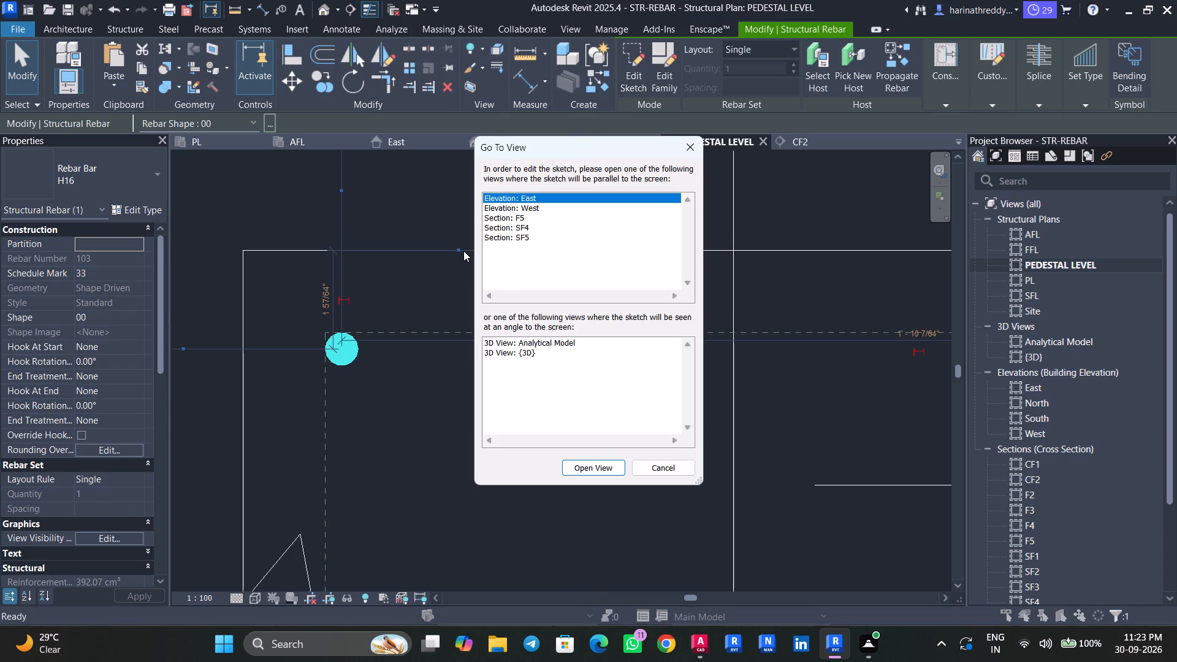
pyautogui.click(569, 470)
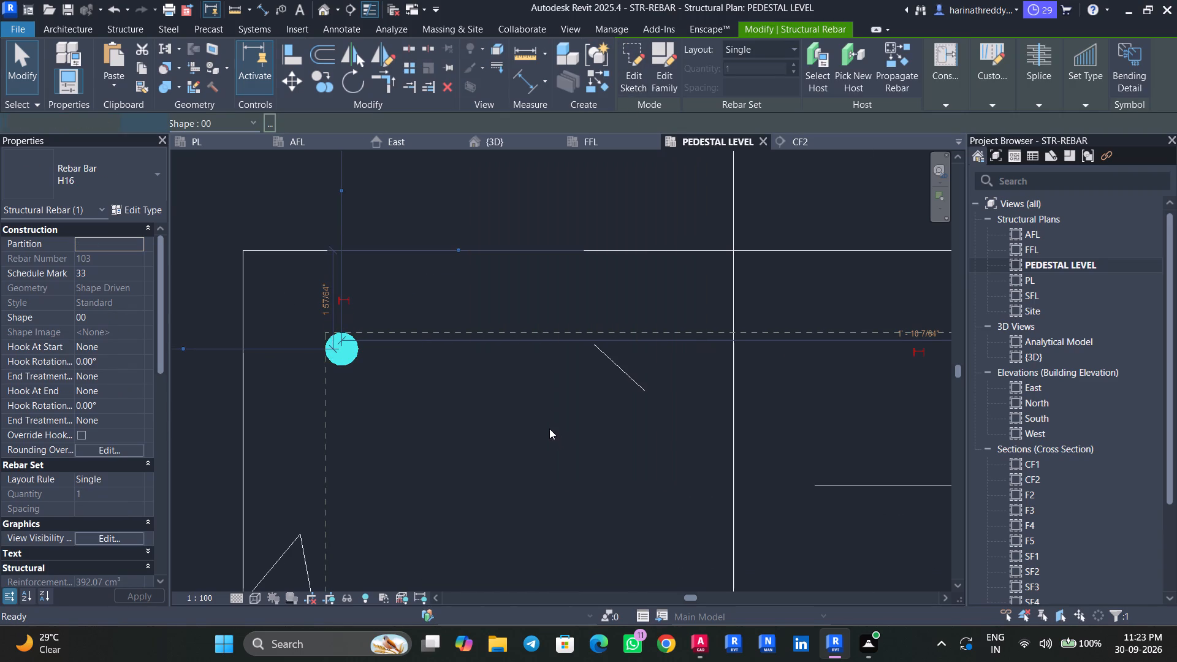
pyautogui.scroll(-3, 522, 389)
pyautogui.scroll(13, 366, 290)
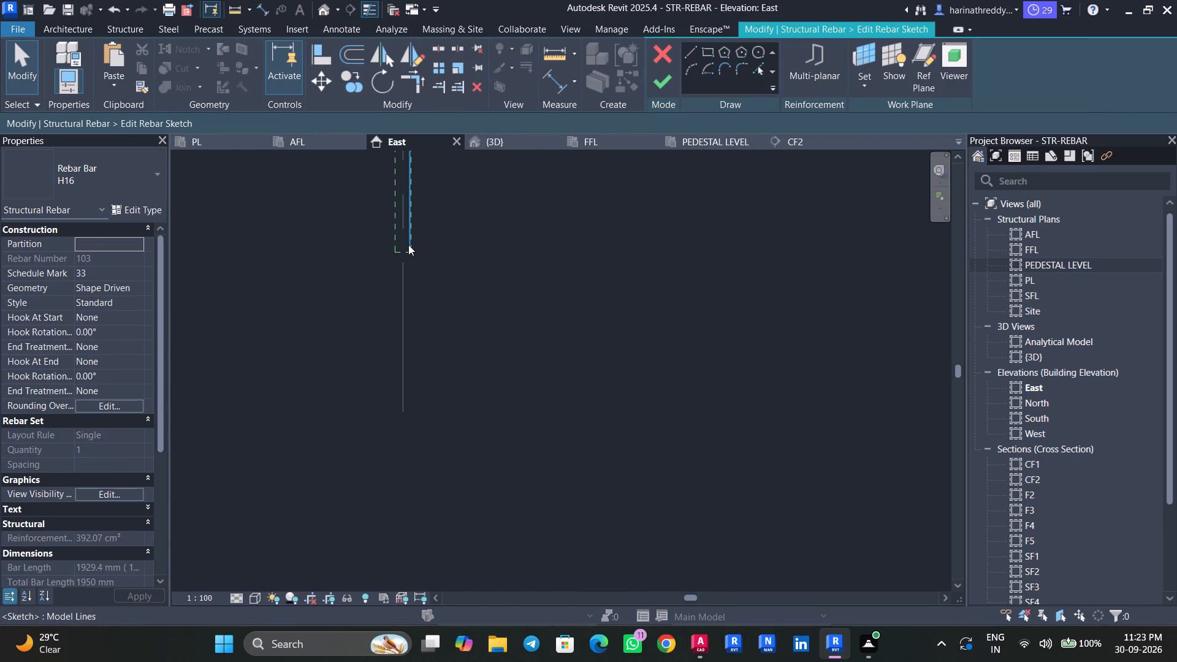
pyautogui.click(411, 239)
pyautogui.scroll(8, 411, 239)
pyautogui.moveTo(409, 272); pyautogui.dragTo(408, 475)
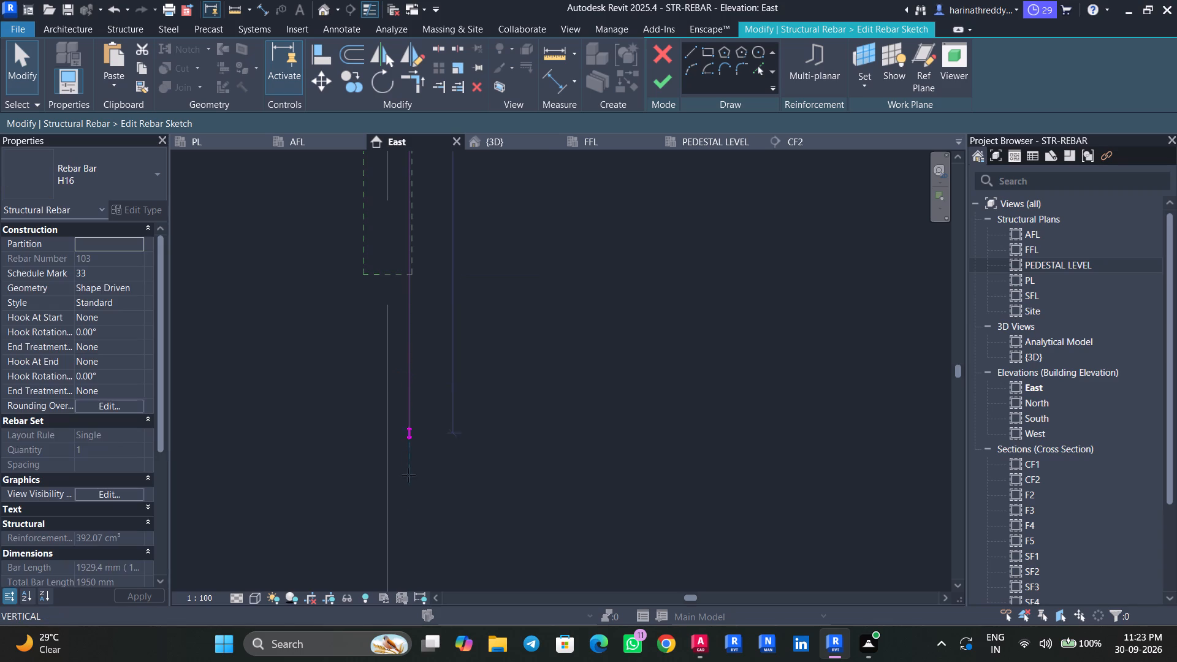
pyautogui.moveTo(408, 475); pyautogui.dragTo(407, 514)
pyautogui.moveTo(440, 505); pyautogui.dragTo(444, 205, button='middle')
pyautogui.moveTo(413, 216); pyautogui.dragTo(408, 447)
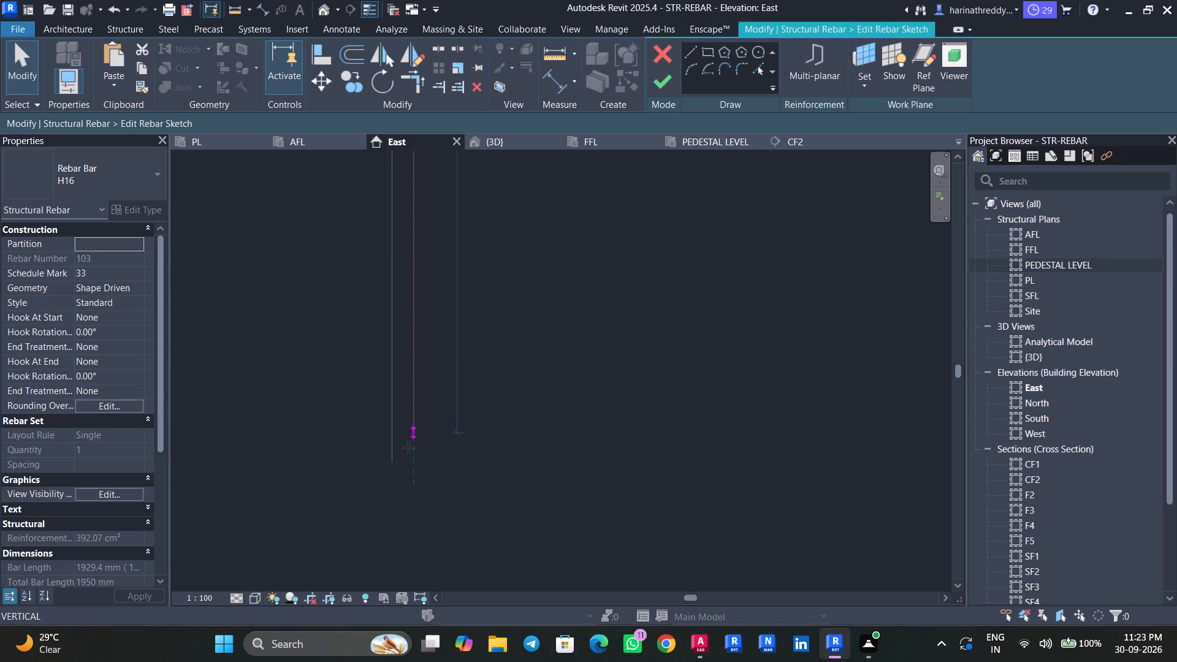
pyautogui.moveTo(408, 447); pyautogui.dragTo(412, 457)
# Draw a 1' horizontal leg from the H16 bar's lower end and finish the rebar sketch.
pyautogui.click(689, 57)
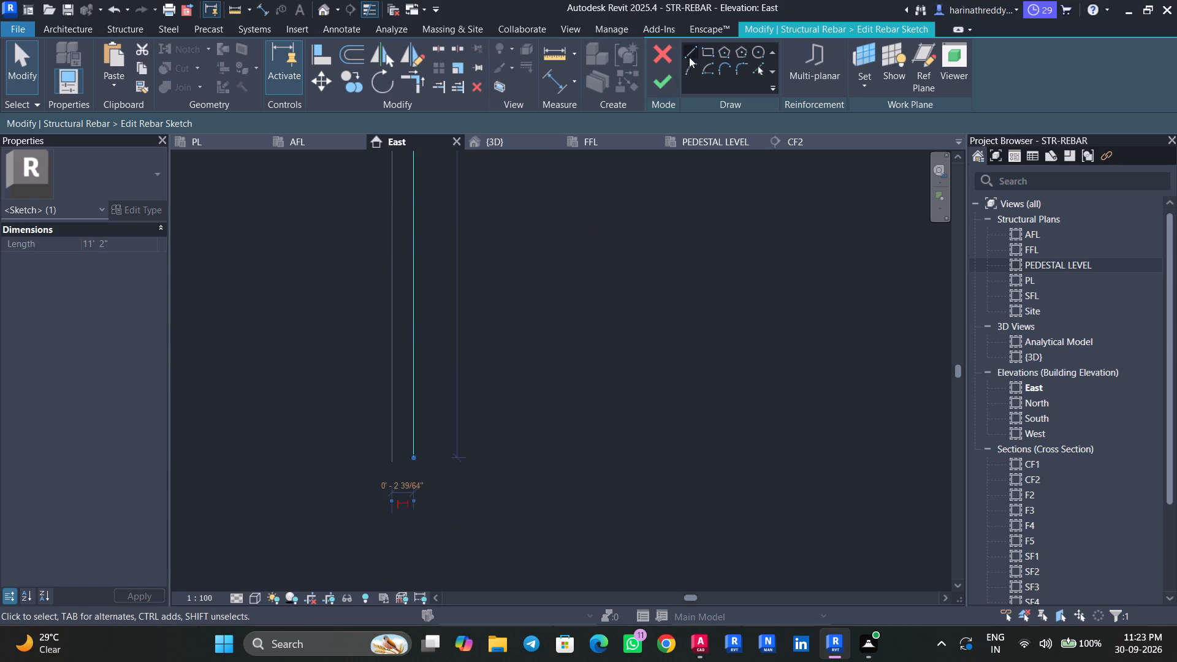
pyautogui.click(419, 455)
pyautogui.press('Escape')
pyautogui.scroll(6, 416, 457)
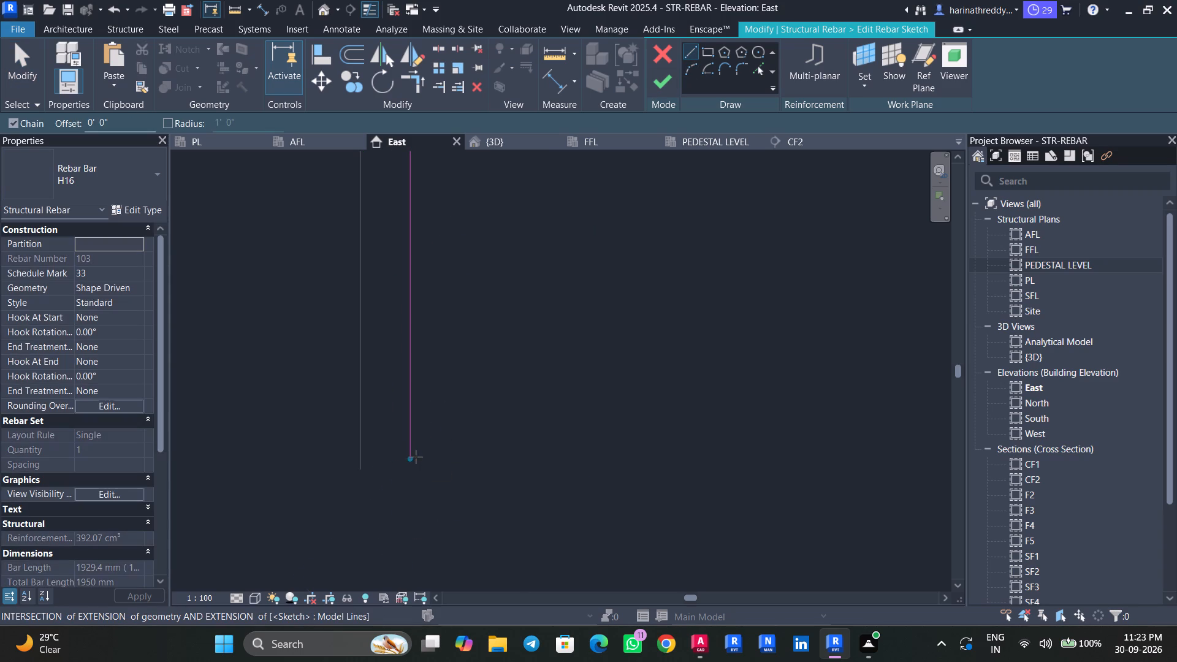
pyautogui.scroll(9, 409, 463)
pyautogui.click(433, 452)
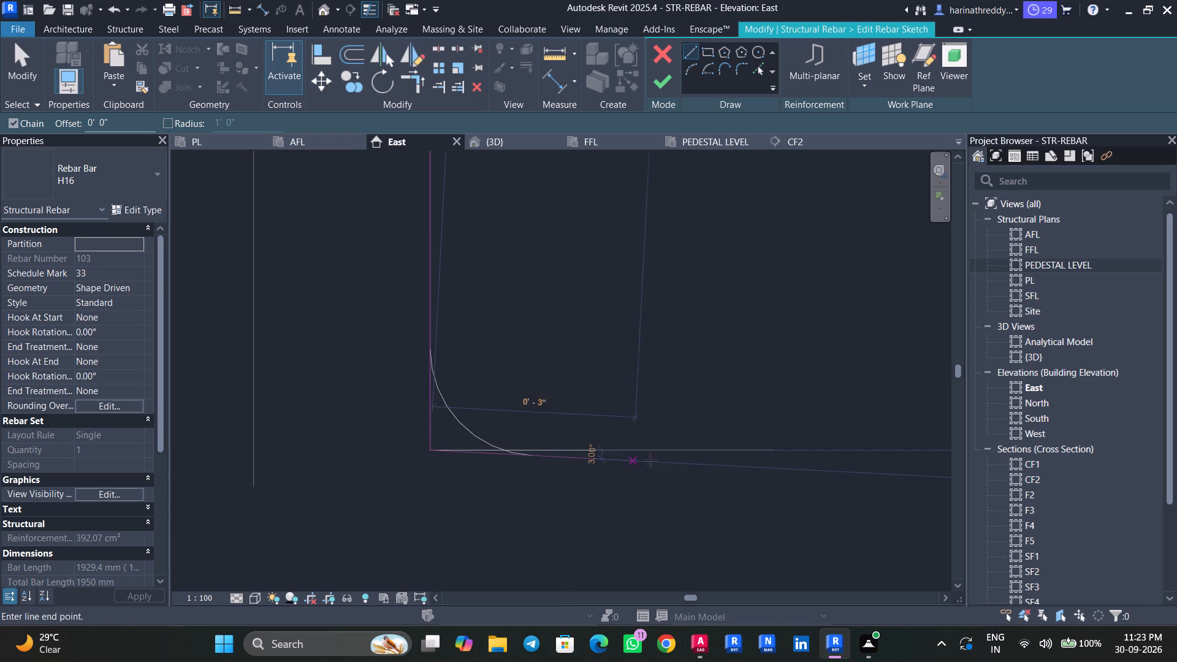
pyautogui.scroll(1, 650, 460)
pyautogui.moveTo(647, 460); pyautogui.dragTo(477, 465, button='middle')
pyautogui.scroll(-4, 479, 465)
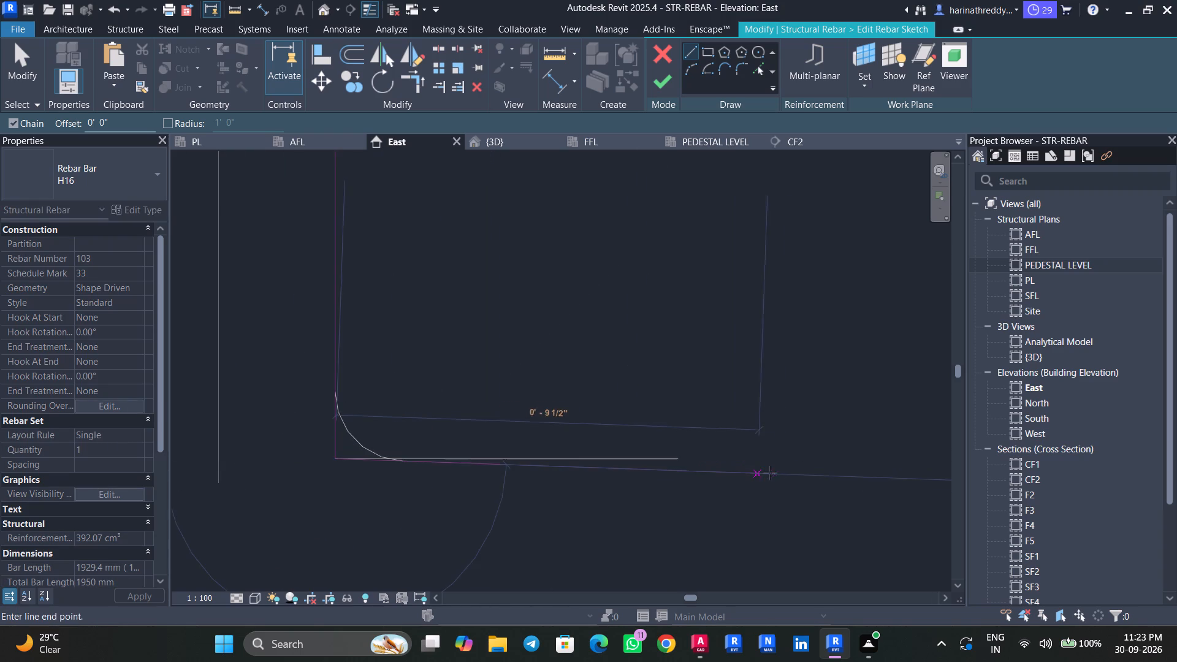
pyautogui.scroll(-7, 782, 466)
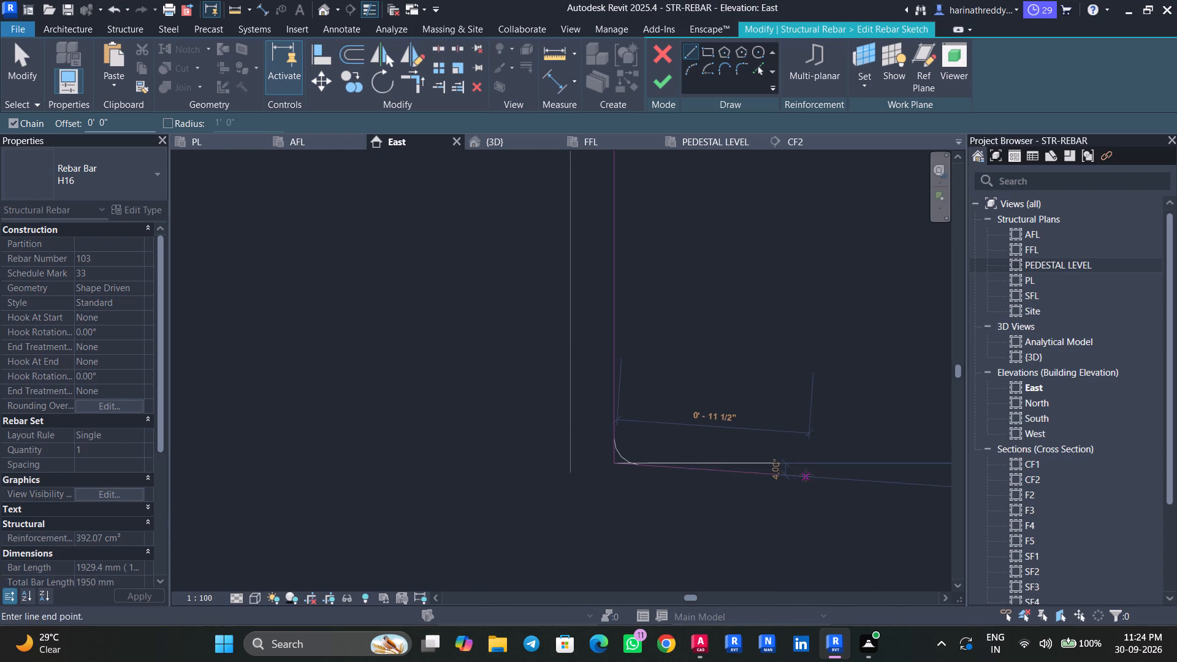
pyautogui.write("1'")
pyautogui.press('Return')
pyautogui.press('Escape')
pyautogui.press('Escape')
pyautogui.press('Escape')
pyautogui.scroll(3, 576, 473)
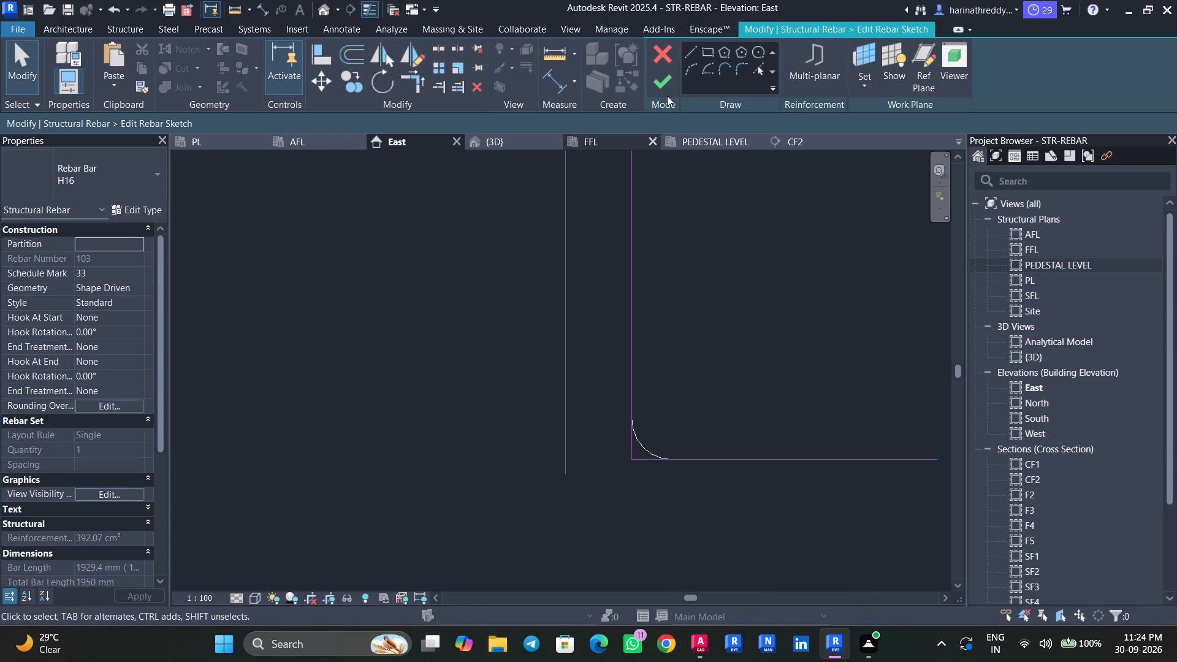
pyautogui.click(663, 86)
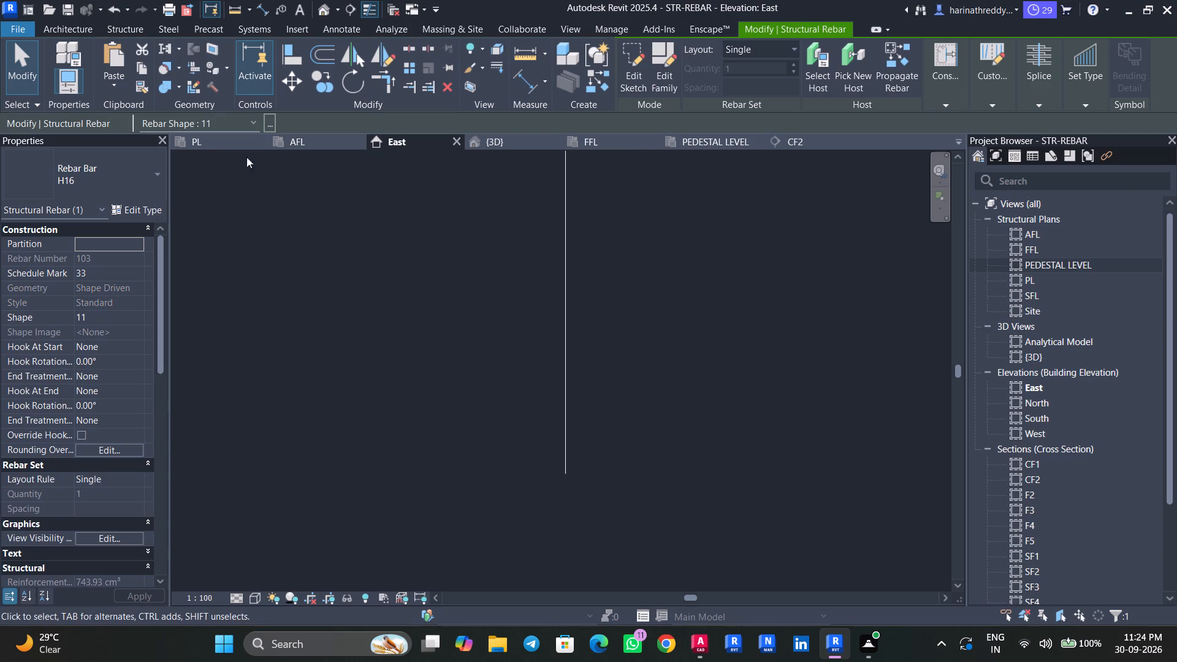
# In the PEDESTAL LEVEL plan, make a copy of the L-shaped H16 bar rotated 45° outward about its vertical leg's centre.
pyautogui.click(682, 144)
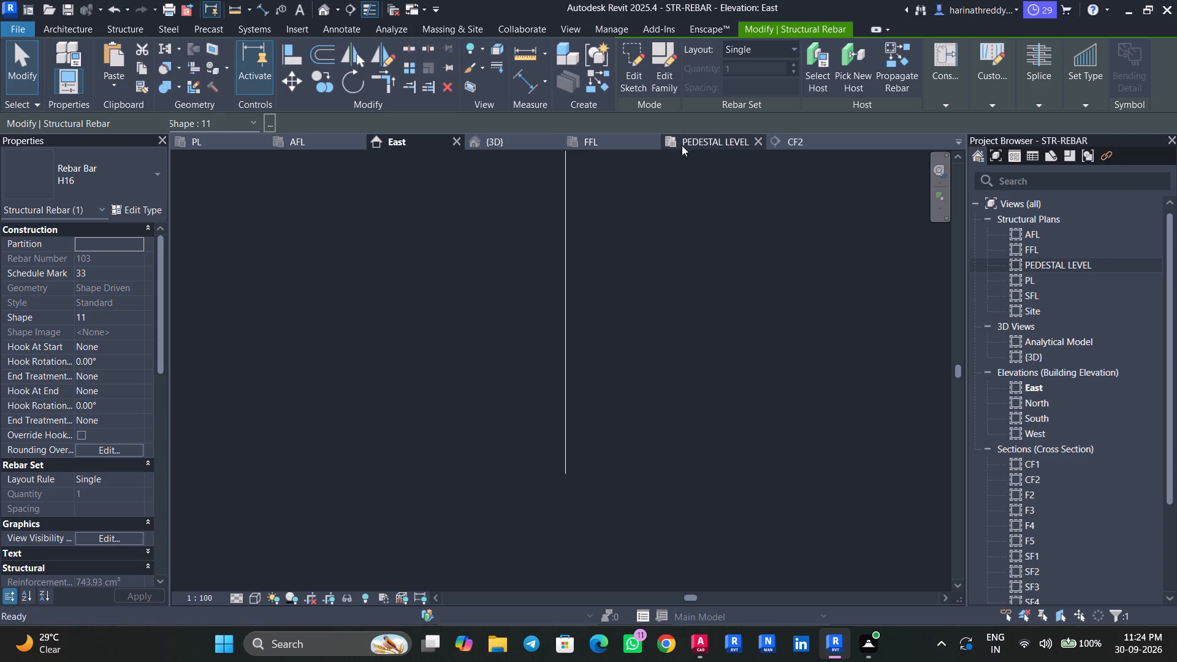
pyautogui.scroll(-7, 412, 246)
pyautogui.moveTo(419, 241); pyautogui.dragTo(443, 364, button='middle')
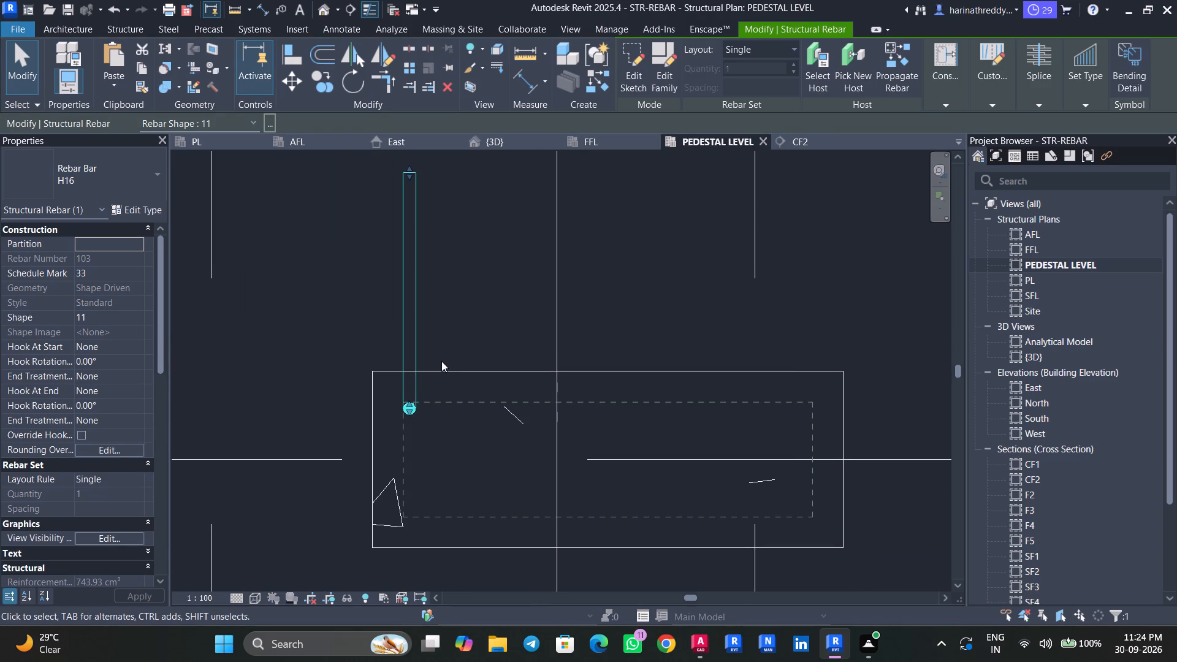
pyautogui.click(357, 88)
pyautogui.click(314, 120)
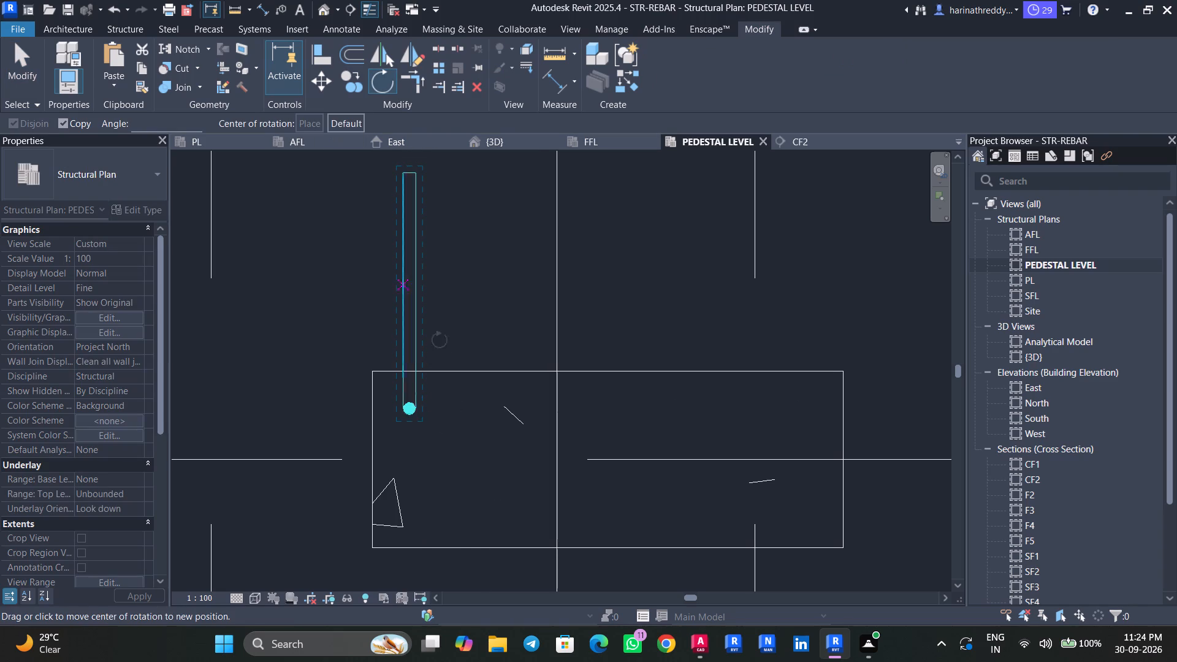
pyautogui.scroll(7, 427, 399)
pyautogui.click(394, 411)
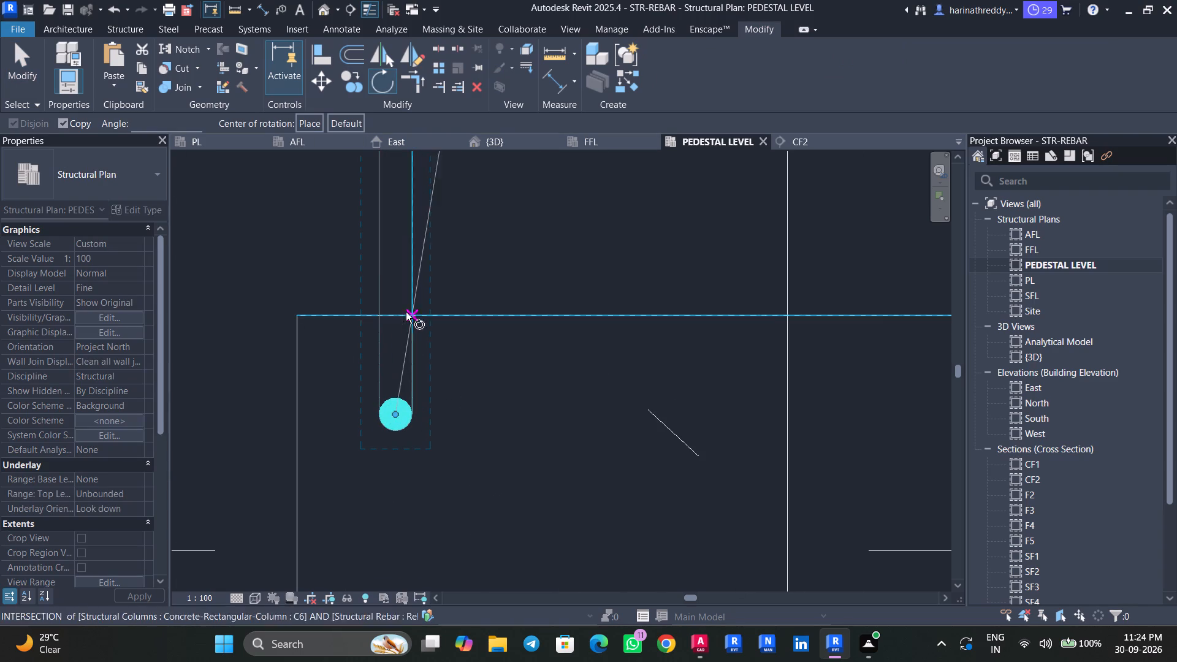
pyautogui.click(396, 294)
pyautogui.write('45')
pyautogui.press('Return')
pyautogui.press('Escape')
pyautogui.press('Escape')
pyautogui.scroll(-13, 380, 306)
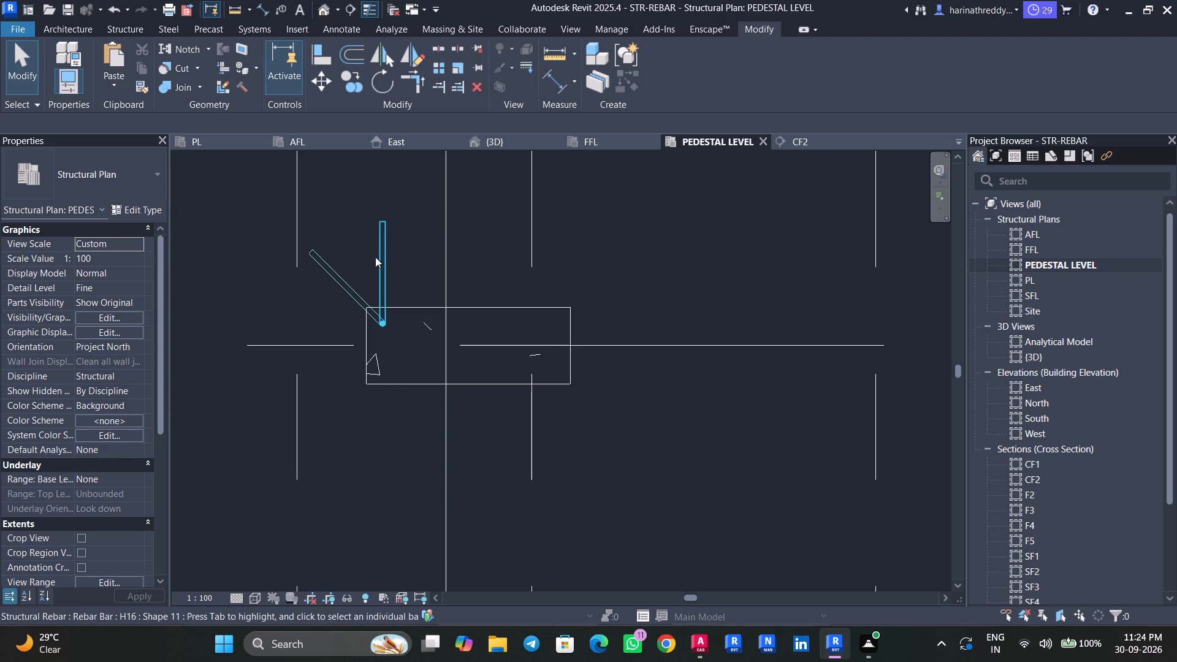
# Select all instances of the H16 bars and show them unobscured in the {3D} view.
pyautogui.click(381, 259)
pyautogui.write('SA')
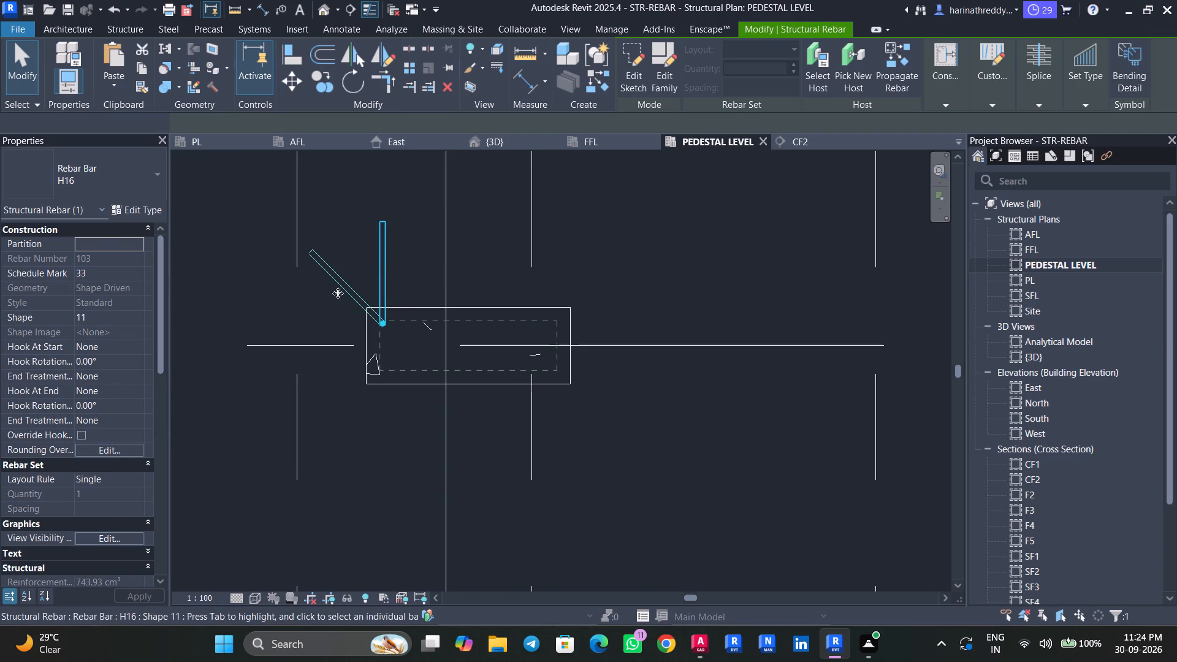
pyautogui.scroll(4, 338, 293)
pyautogui.click(124, 538)
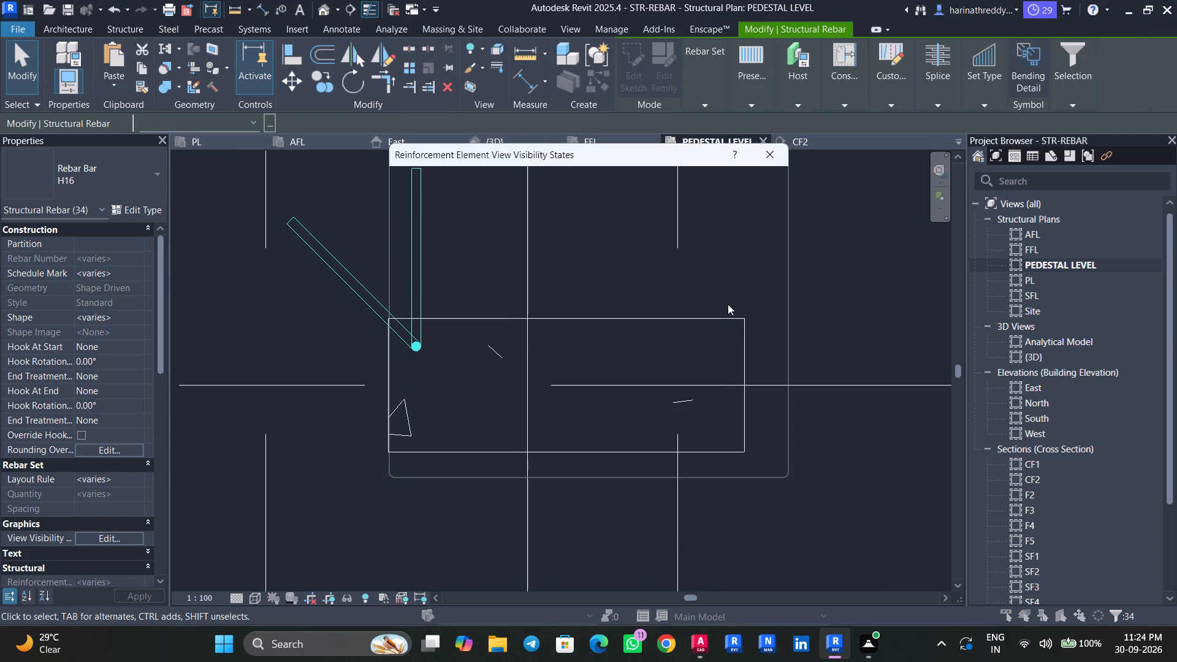
pyautogui.click(715, 286)
pyautogui.click(645, 284)
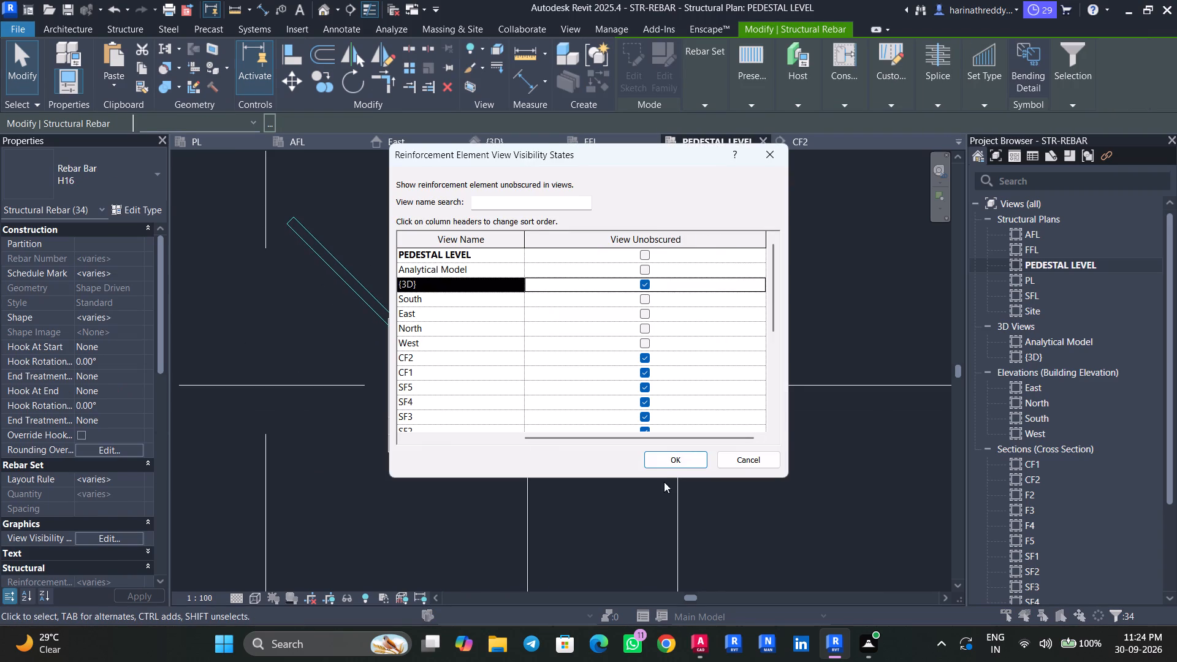
pyautogui.click(665, 456)
# Examine the C6 column's L-shaped H16 bars against the pedestal cage and footing mesh in the {3D} view.
pyautogui.click(498, 139)
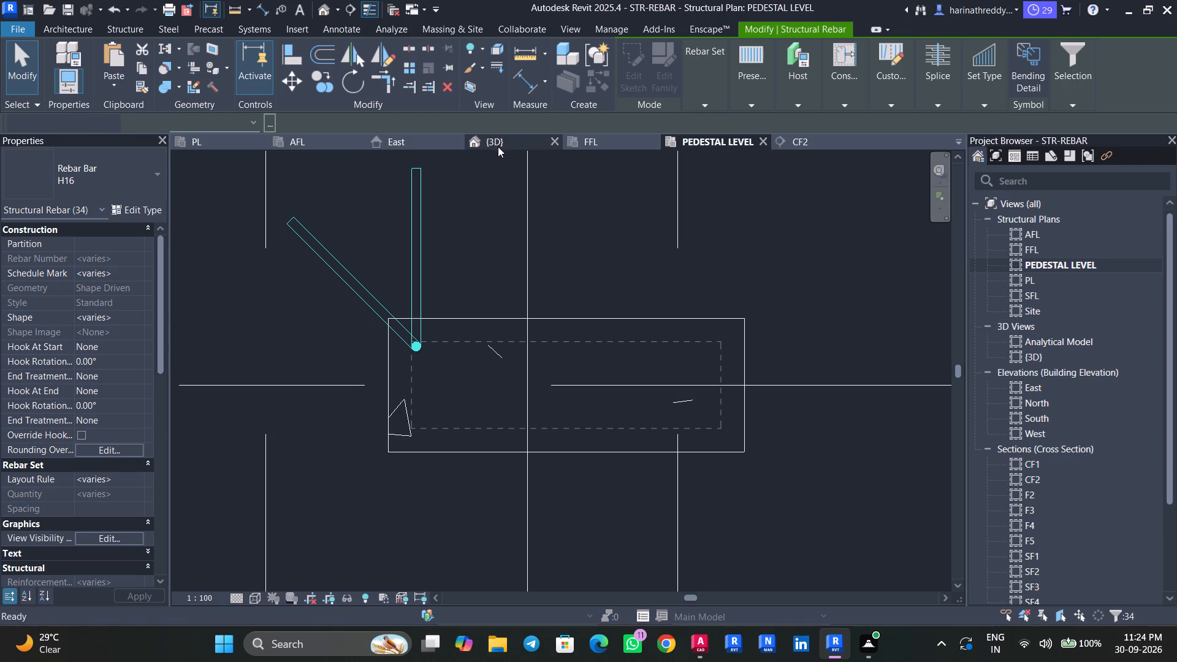
pyautogui.scroll(1, 400, 395)
pyautogui.scroll(-7, 400, 395)
pyautogui.keyDown('shift'); pyautogui.moveTo(322, 439); pyautogui.dragTo(434, 451, button='middle'); pyautogui.keyUp('shift')
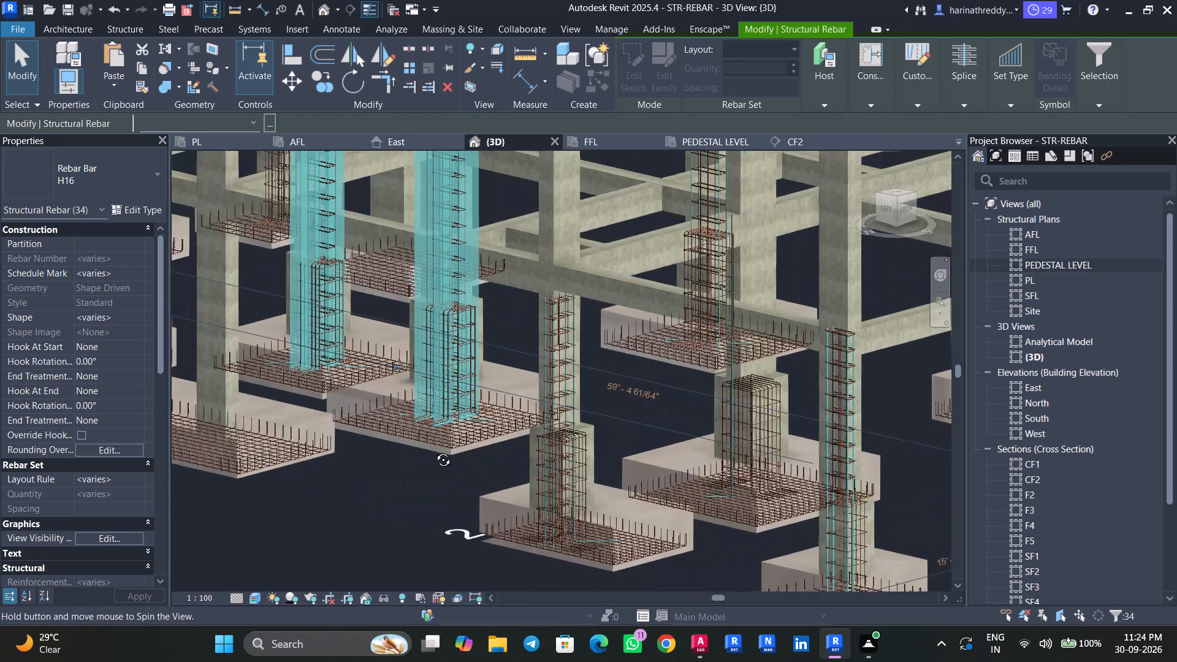
pyautogui.keyDown('shift'); pyautogui.moveTo(434, 451); pyautogui.dragTo(429, 437, button='middle'); pyautogui.keyUp('shift')
pyautogui.scroll(3, 697, 430)
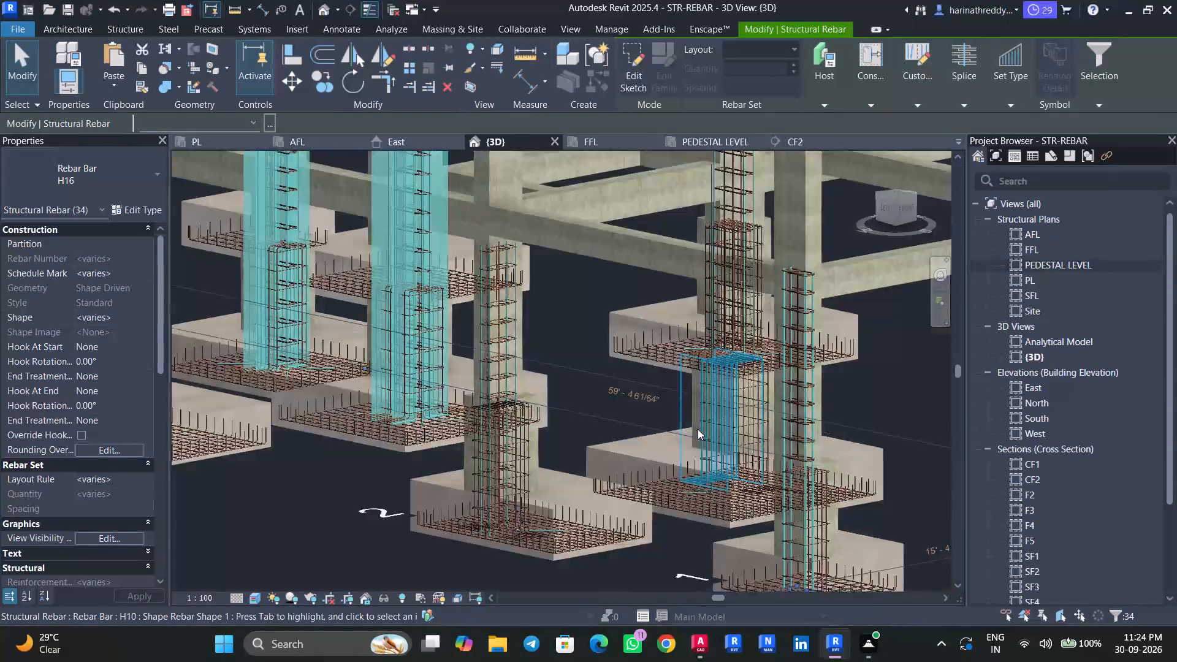
pyautogui.scroll(6, 698, 429)
pyautogui.moveTo(614, 406); pyautogui.dragTo(565, 278, button='middle')
pyautogui.press('Escape')
pyautogui.press('Escape')
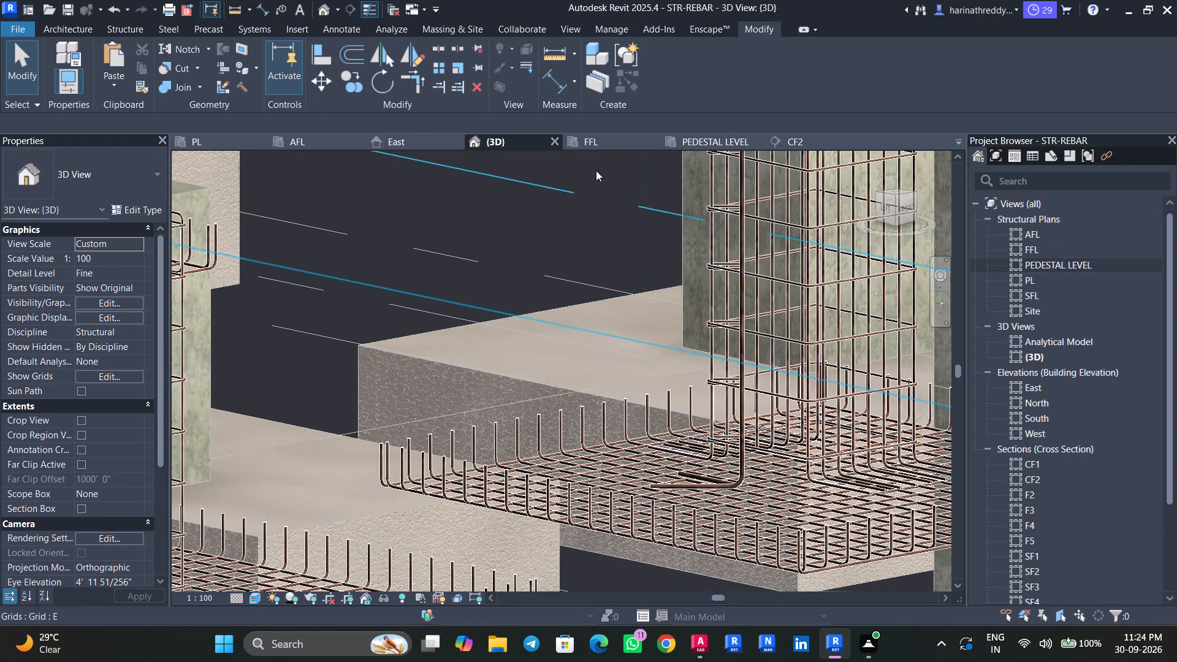
# In the PEDESTAL LEVEL plan, set the unrotated L-shaped H16 bar's layout rule to Fixed Number with quantity 4.
pyautogui.click(693, 144)
pyautogui.press('Escape')
pyautogui.click(416, 291)
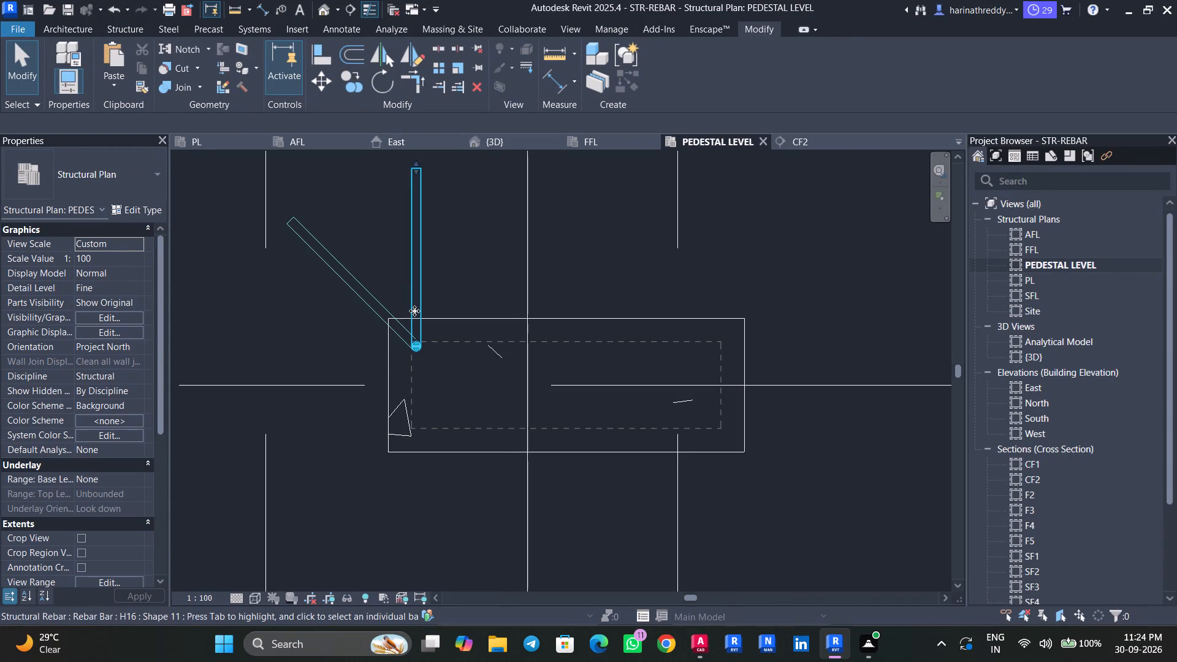
pyautogui.scroll(5, 414, 311)
pyautogui.click(139, 479)
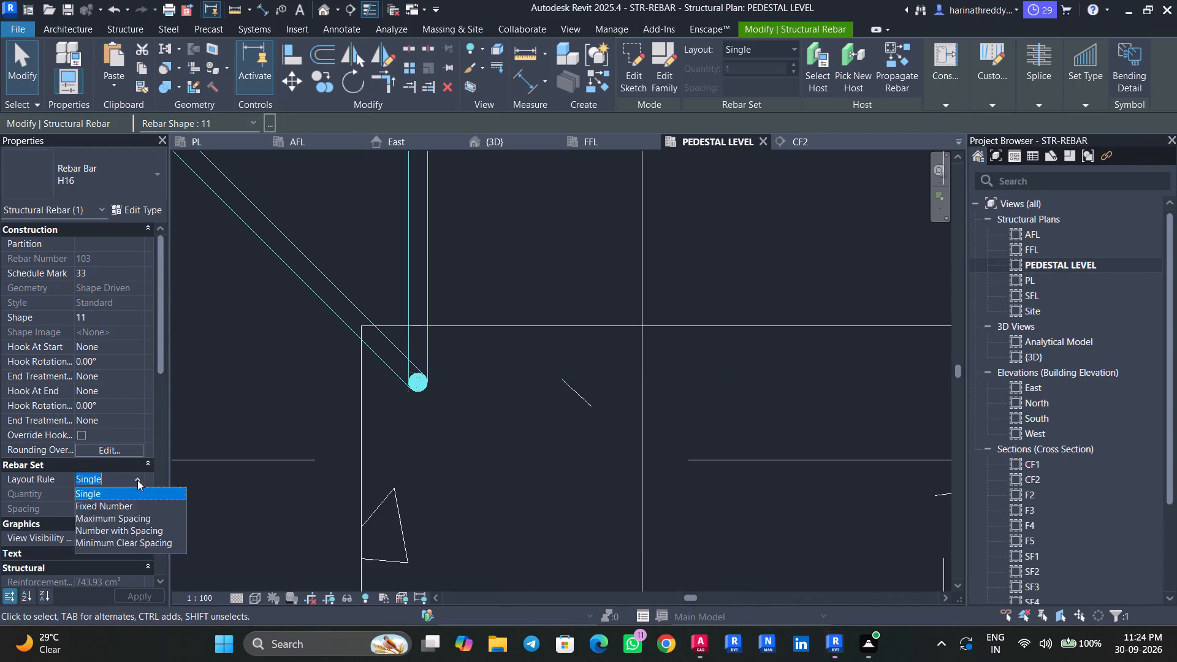
pyautogui.click(115, 507)
pyautogui.click(114, 494)
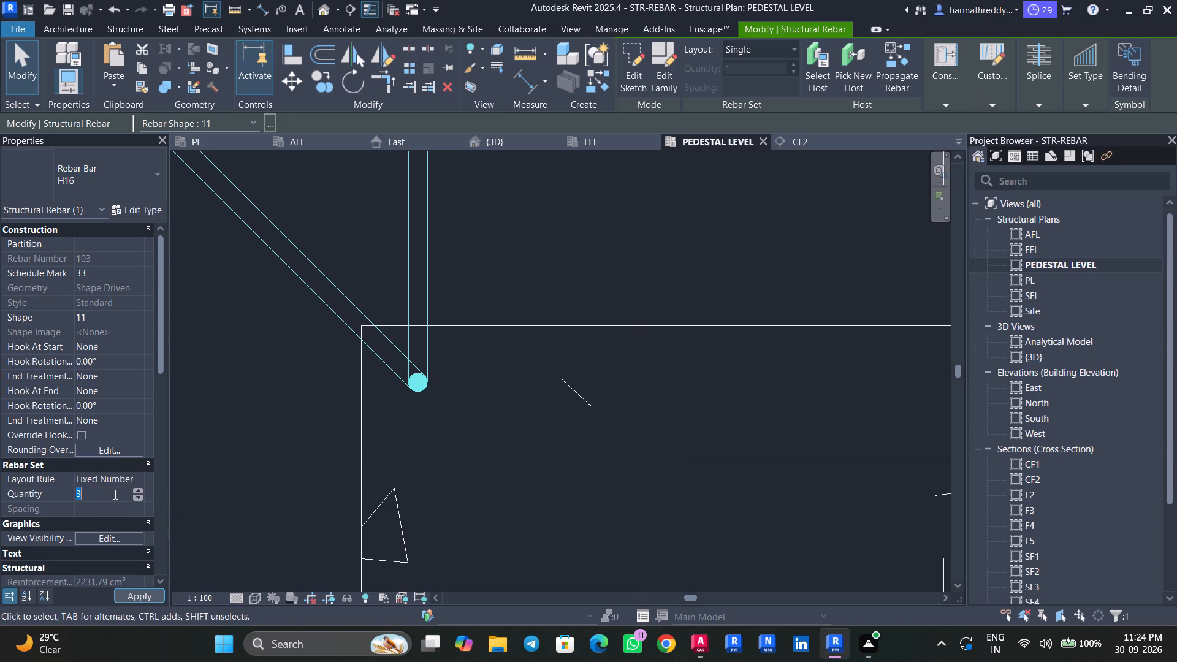
pyautogui.press('4')
pyautogui.scroll(-3, 497, 359)
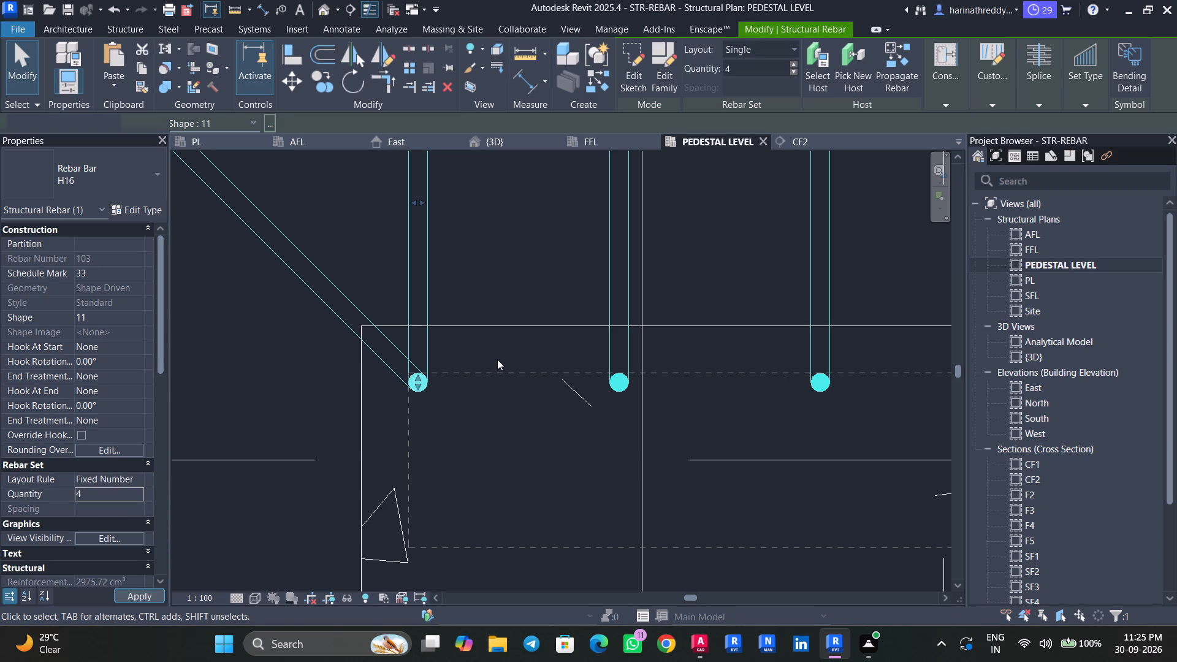
pyautogui.scroll(-5, 497, 359)
pyautogui.press('Escape')
pyautogui.press('Escape')
# Pull both end bars of the four-bar H16 set inward to leave room for the diagonal corner bars.
pyautogui.click(600, 331)
pyautogui.scroll(4, 487, 339)
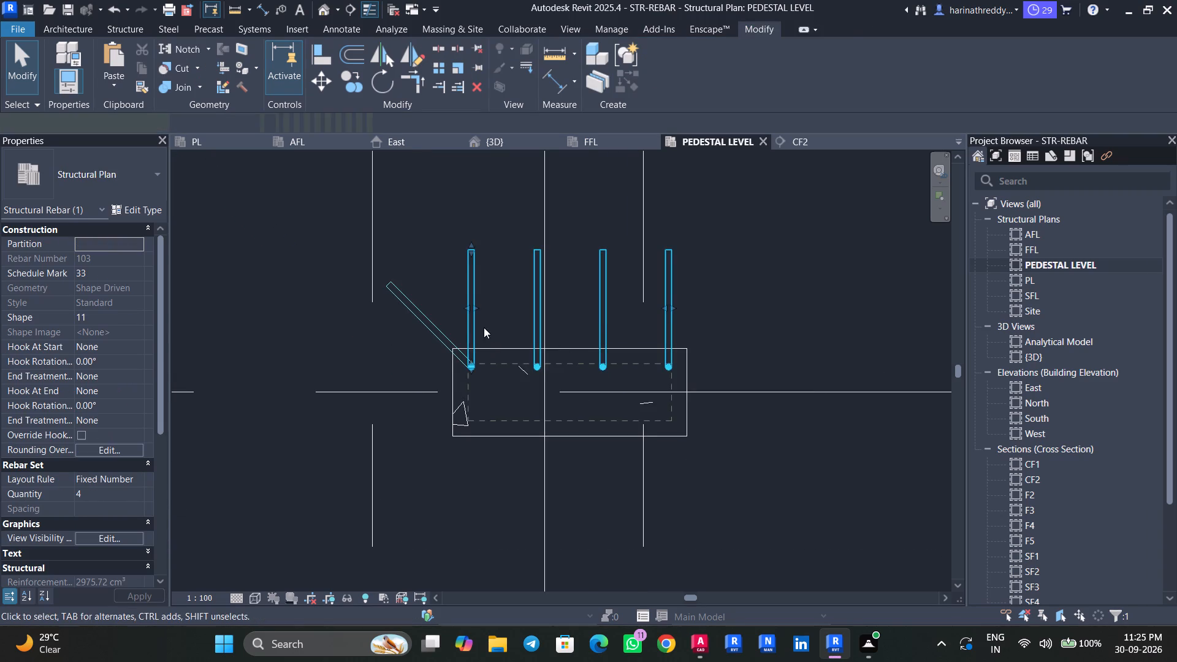
pyautogui.moveTo(465, 286); pyautogui.dragTo(479, 289)
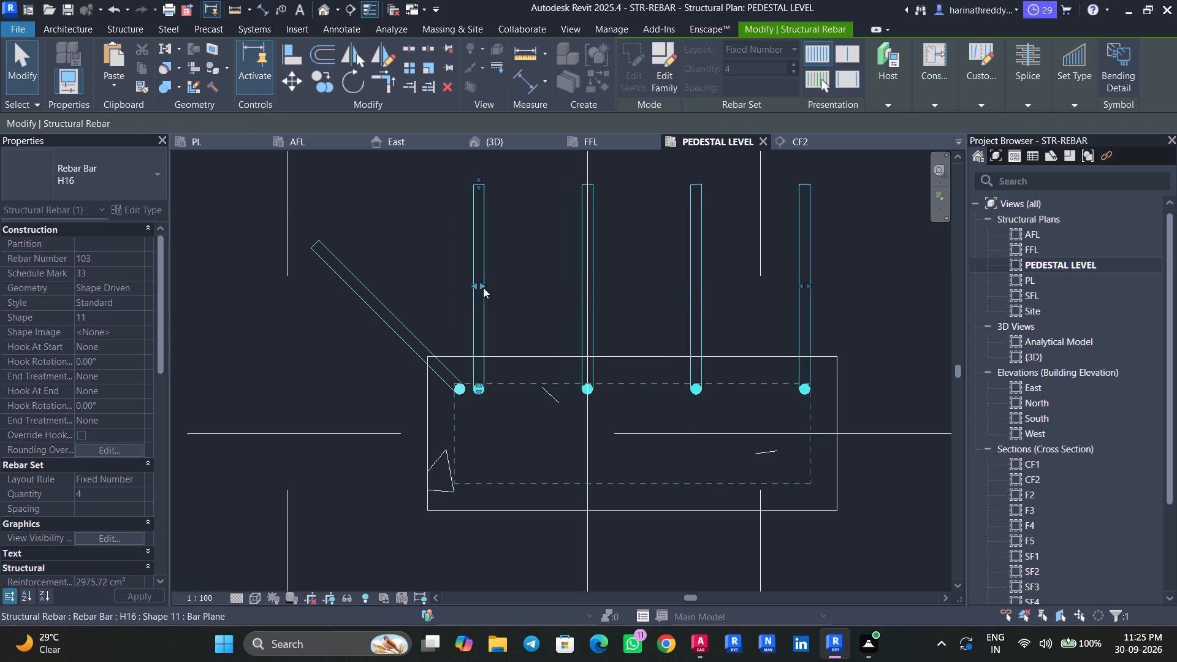
pyautogui.press('Escape')
pyautogui.press('Escape')
pyautogui.click(802, 281)
pyautogui.moveTo(798, 283); pyautogui.dragTo(780, 283)
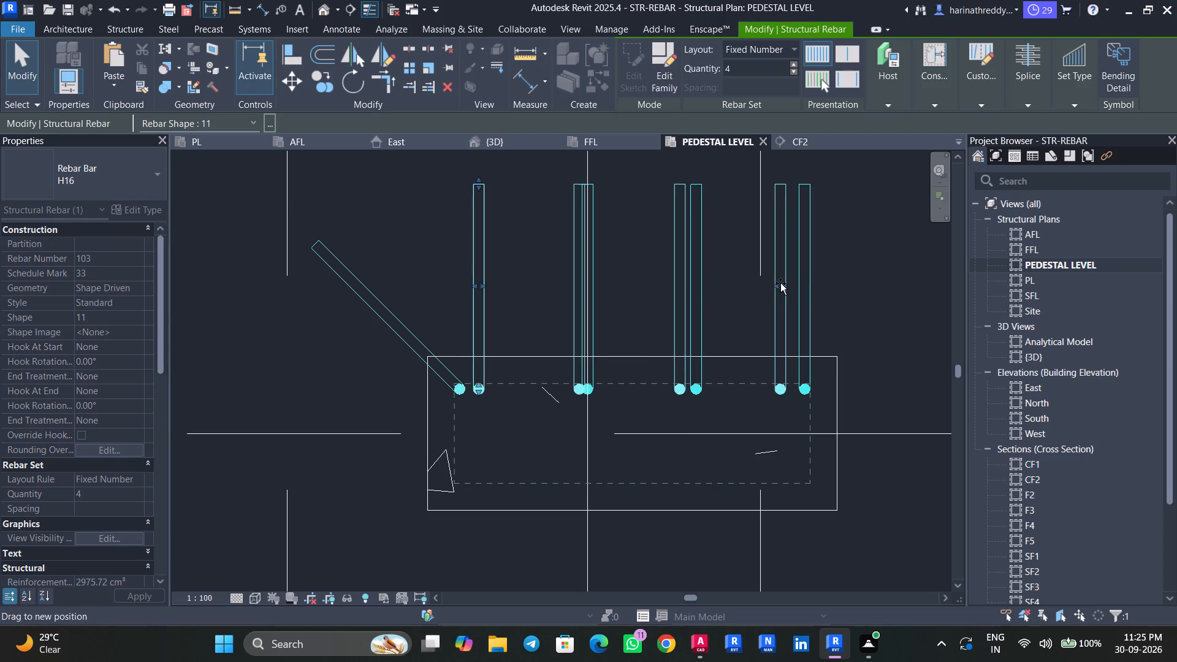
pyautogui.moveTo(780, 283); pyautogui.dragTo(782, 283)
pyautogui.press('Escape')
pyautogui.press('Escape')
# Mirror a copy of the diagonal H16 corner bar about the C6 column's long centreline to the opposite long face.
pyautogui.click(411, 346)
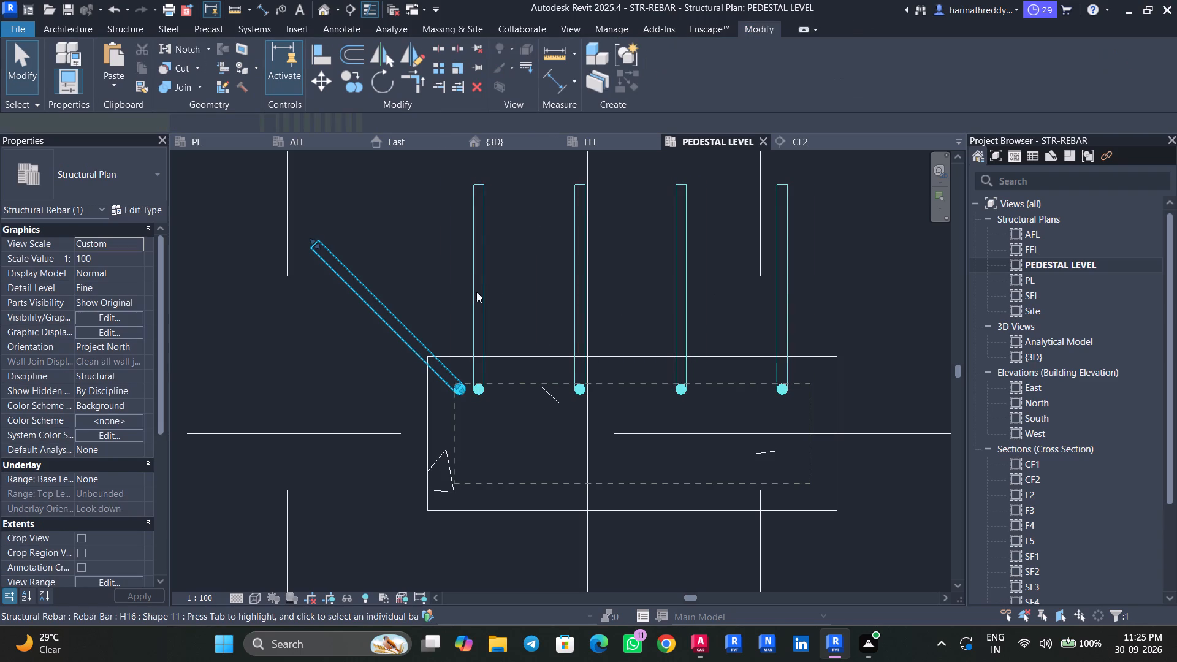
pyautogui.click(362, 66)
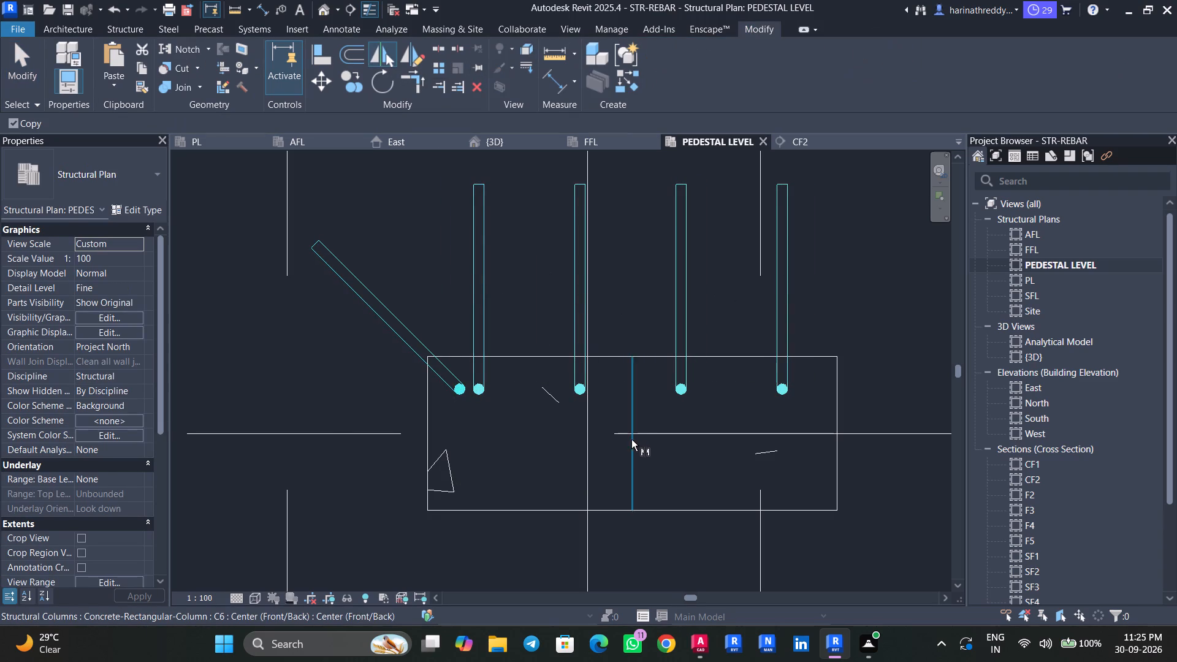
pyautogui.click(631, 439)
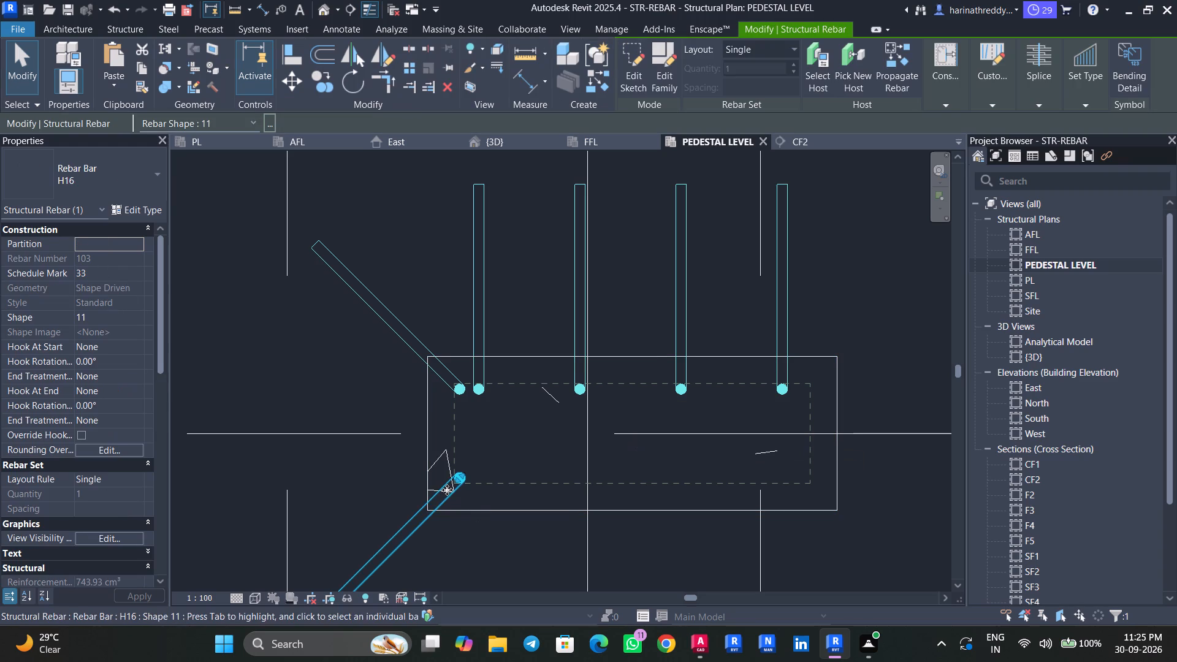
# Mirror a copy of the northwest diagonal H16 corner bar about the C6 column's short centreline to the northeast corner.
pyautogui.press('Escape')
pyautogui.press('Escape')
pyautogui.keyDown('ctrl'); pyautogui.click(411, 352); pyautogui.keyUp('ctrl')
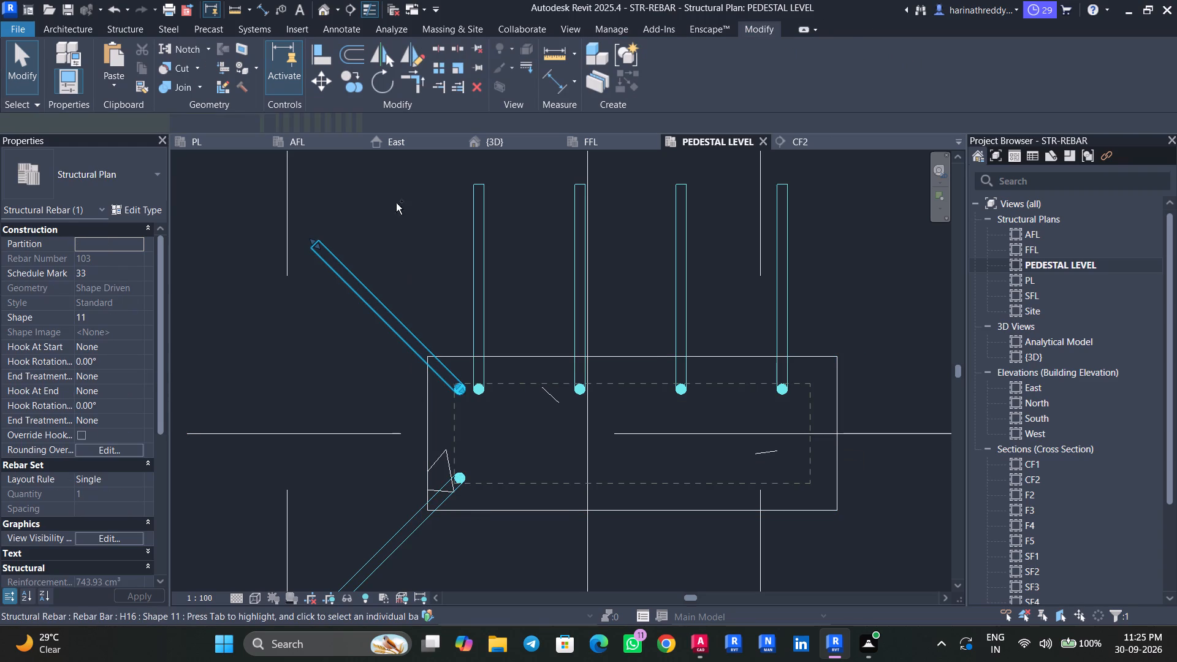
pyautogui.click(365, 64)
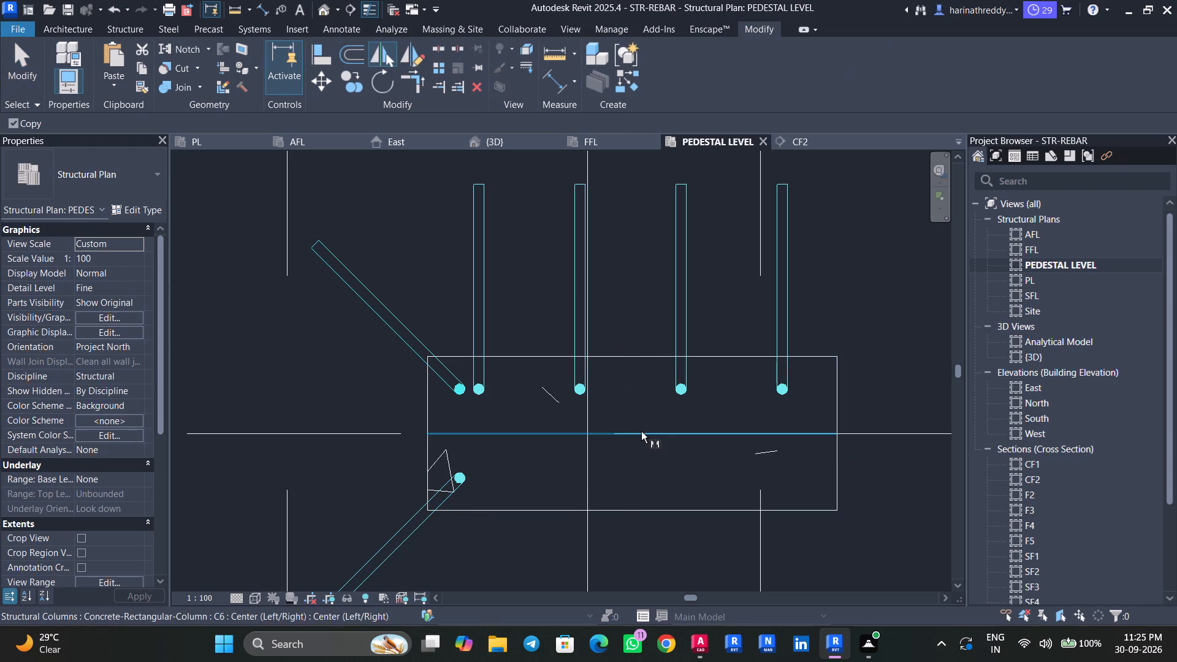
pyautogui.click(636, 394)
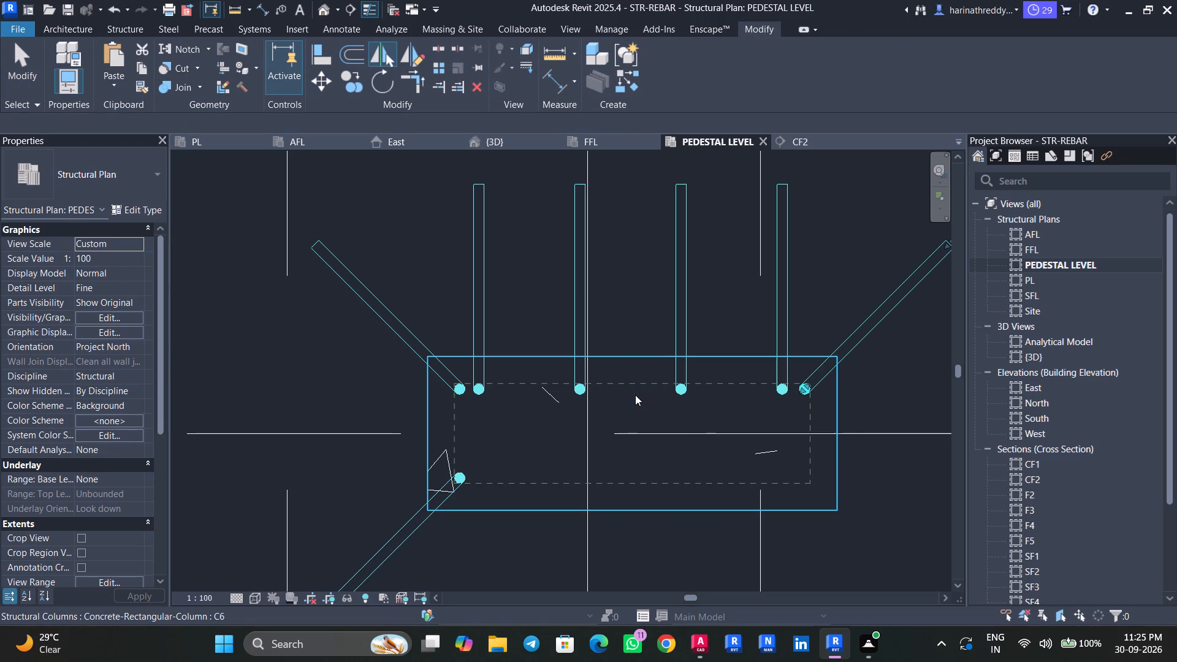
pyautogui.press('Escape')
pyautogui.press('Escape')
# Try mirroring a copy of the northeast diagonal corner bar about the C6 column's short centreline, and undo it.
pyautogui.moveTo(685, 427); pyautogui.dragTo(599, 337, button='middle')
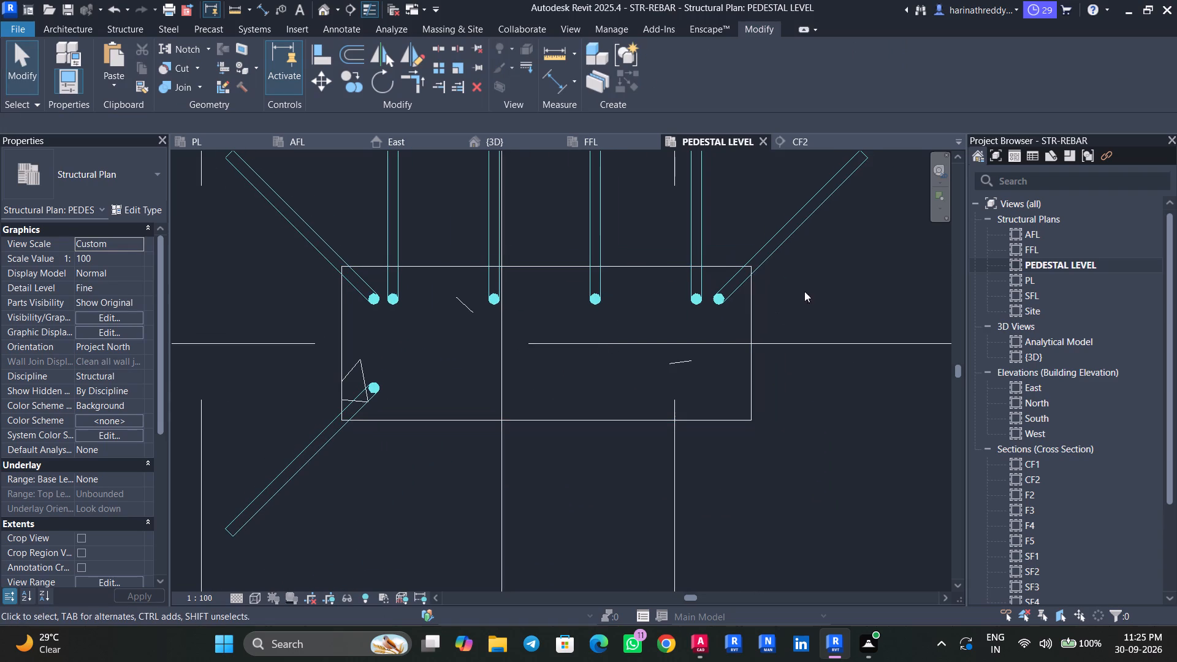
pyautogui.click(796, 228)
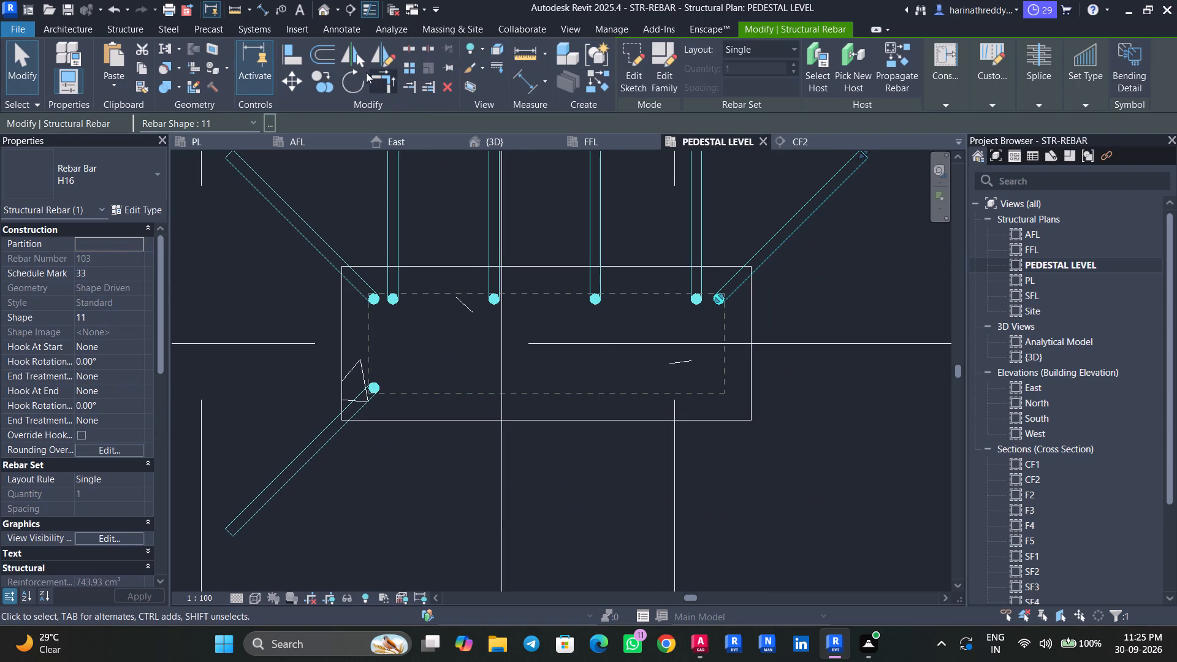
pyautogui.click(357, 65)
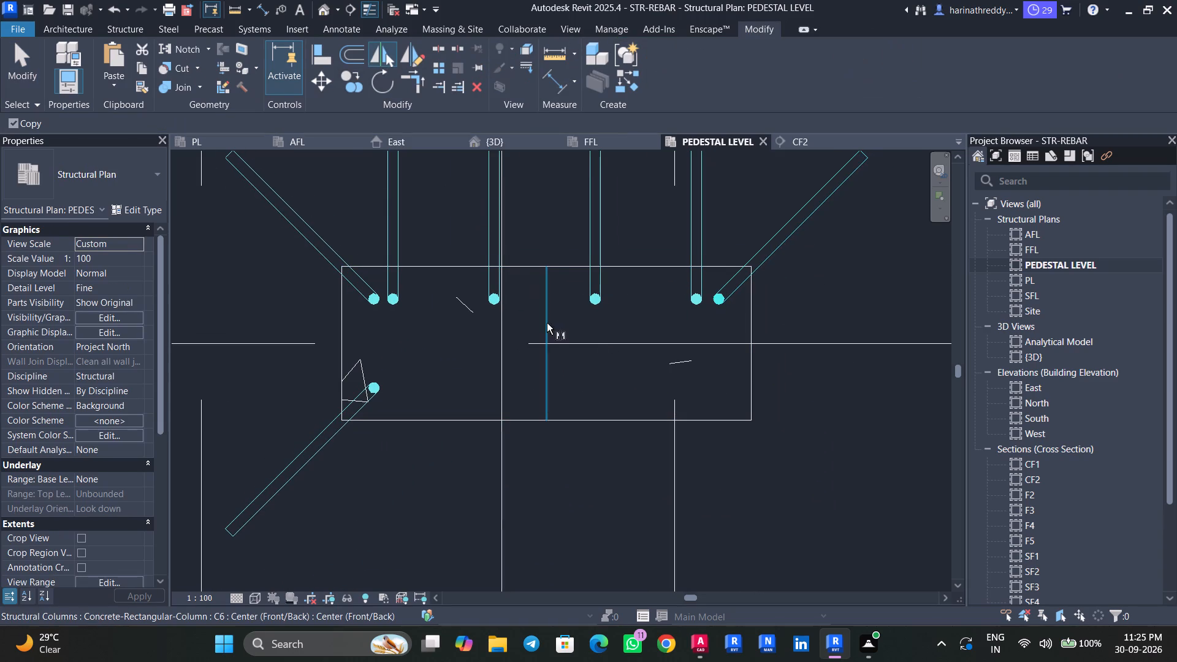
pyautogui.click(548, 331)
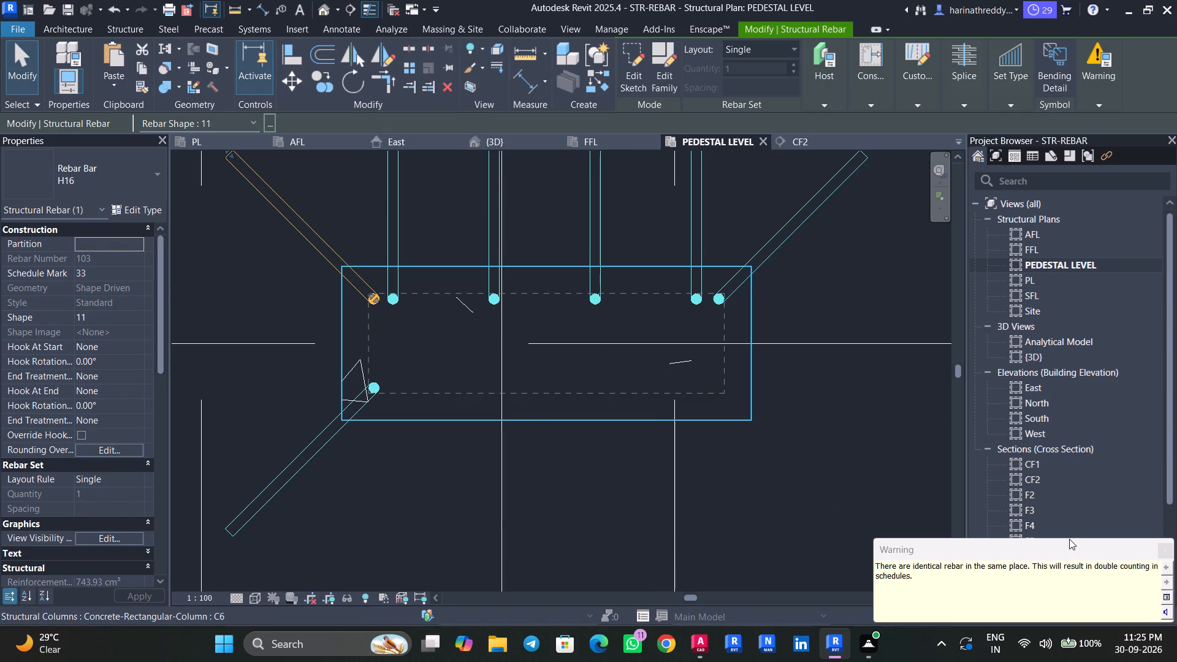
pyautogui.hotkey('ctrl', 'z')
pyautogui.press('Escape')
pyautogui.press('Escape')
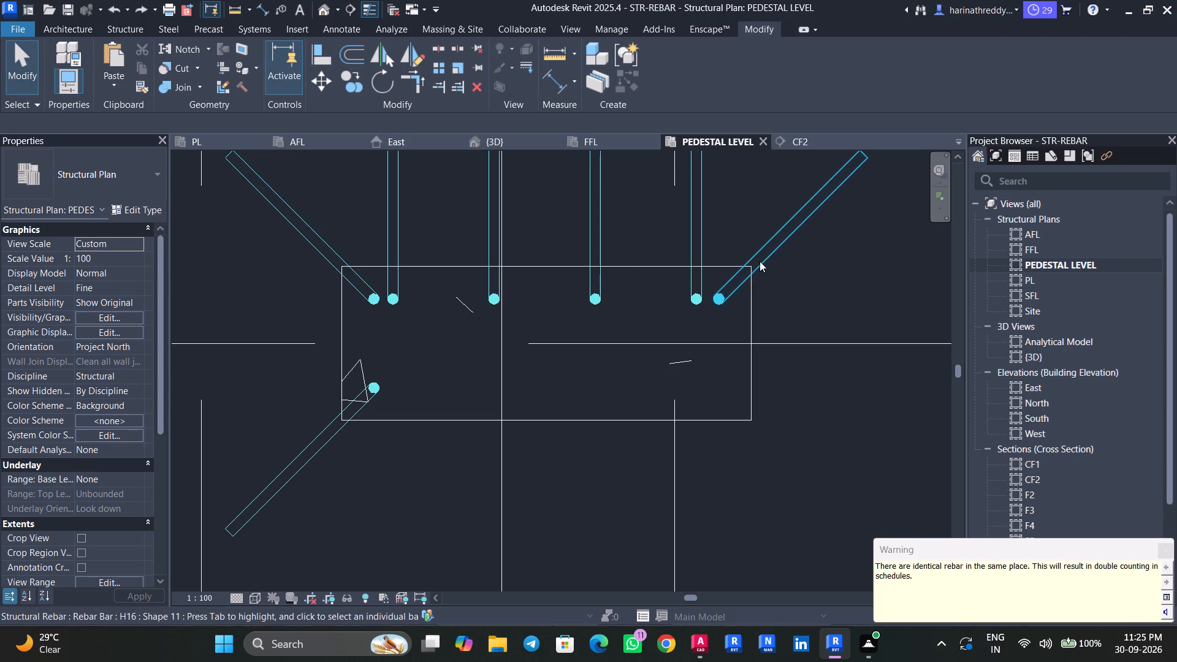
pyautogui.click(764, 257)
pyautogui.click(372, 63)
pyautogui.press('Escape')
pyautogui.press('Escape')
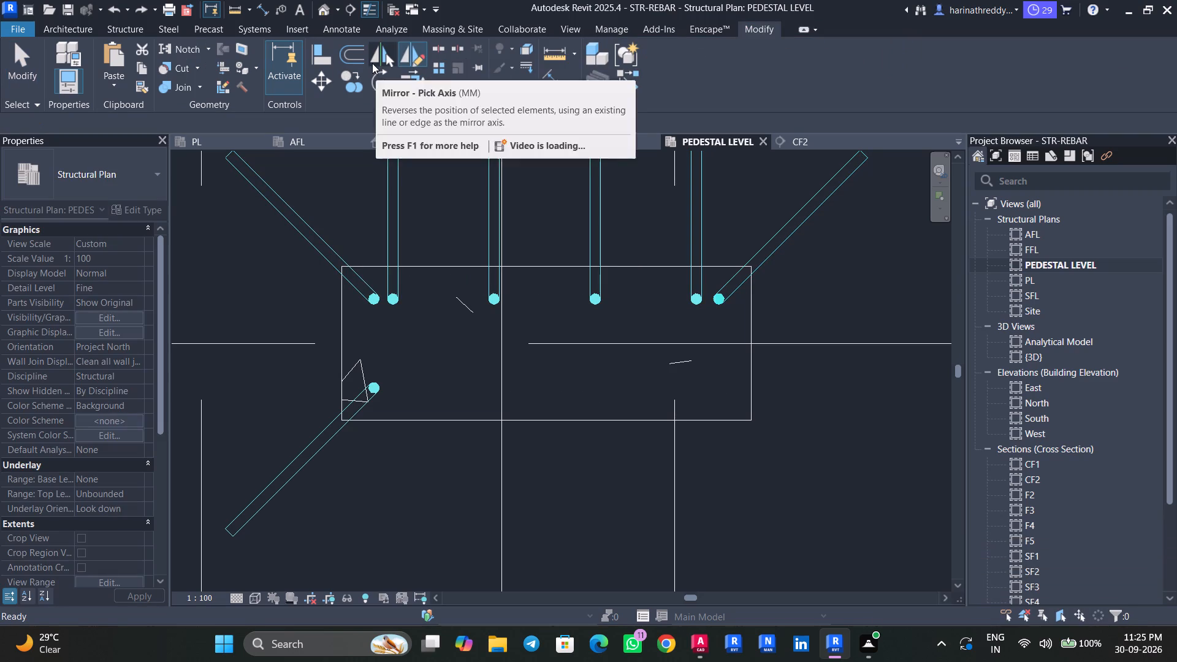
# Mirror a copy of the northeast diagonal H16 corner bar about the C6 column's long centreline to the southeast corner.
pyautogui.click(782, 237)
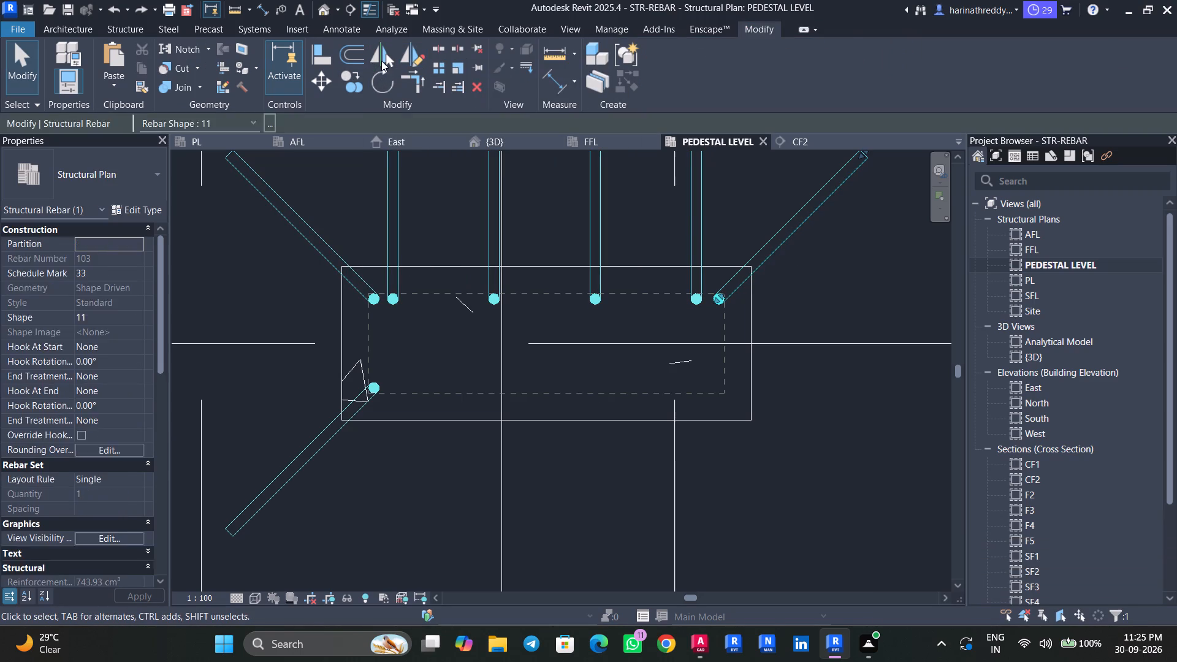
pyautogui.click(381, 61)
pyautogui.click(371, 63)
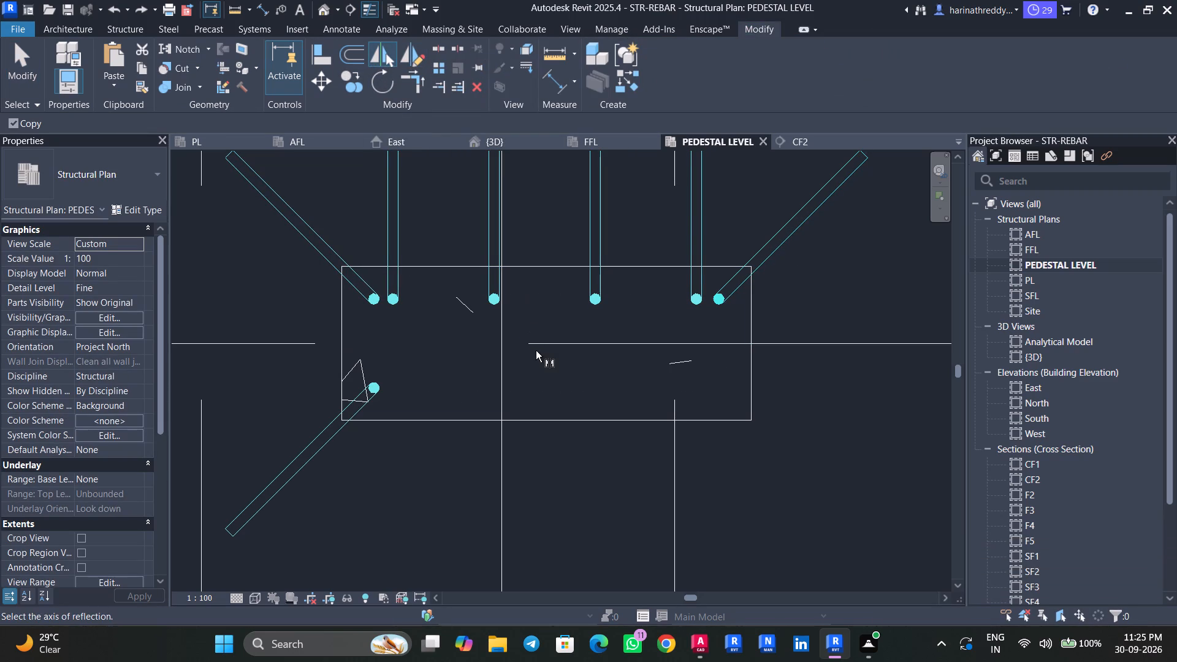
pyautogui.click(538, 347)
pyautogui.press('Escape')
pyautogui.press('Escape')
pyautogui.press('Escape')
pyautogui.press('Escape')
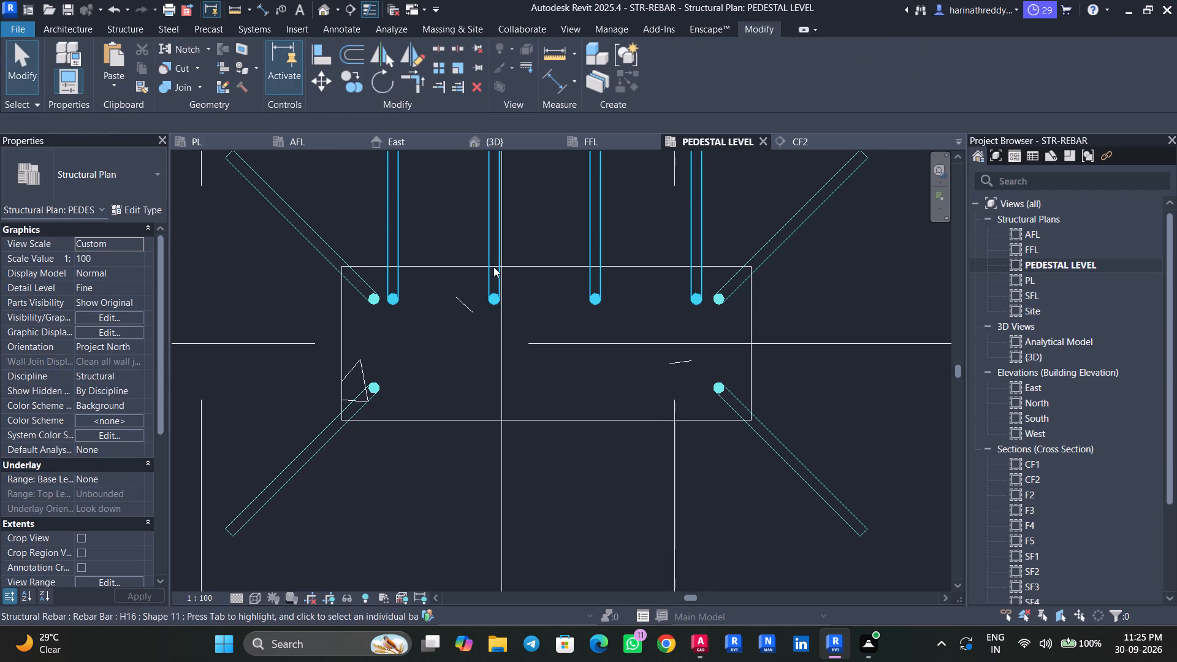
# Mirror a copy of the four-bar H16 set about the C6 column's long centreline to the opposite long face.
pyautogui.click(493, 267)
pyautogui.click(359, 64)
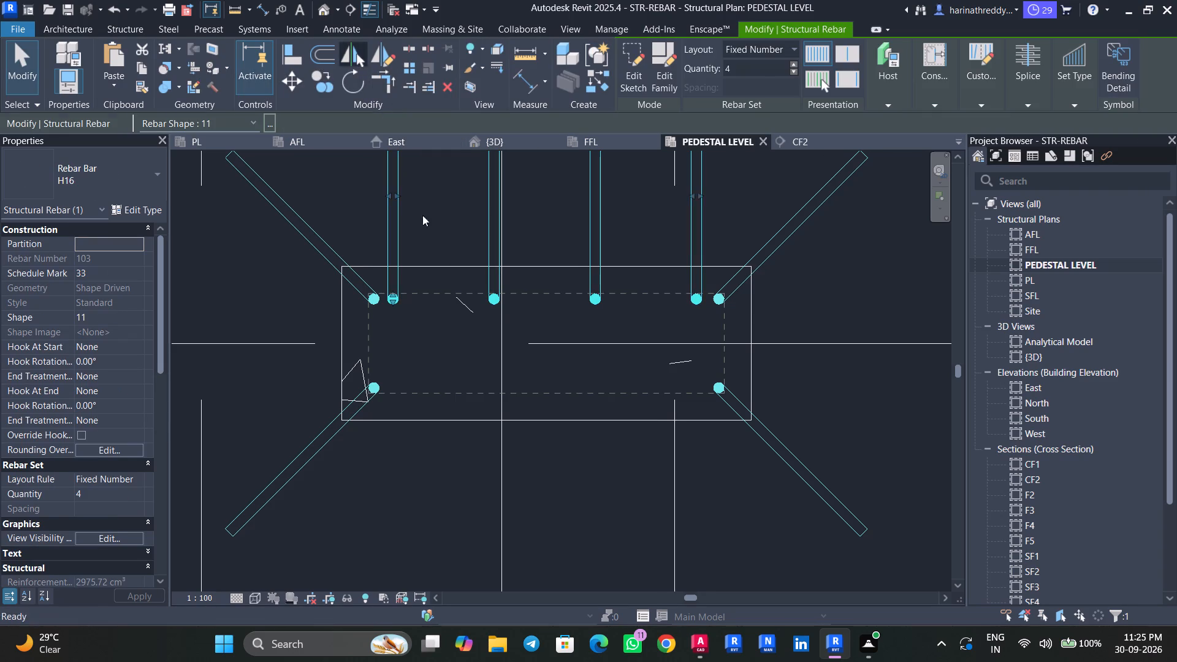
pyautogui.click(519, 349)
pyautogui.press('Escape')
pyautogui.press('Escape')
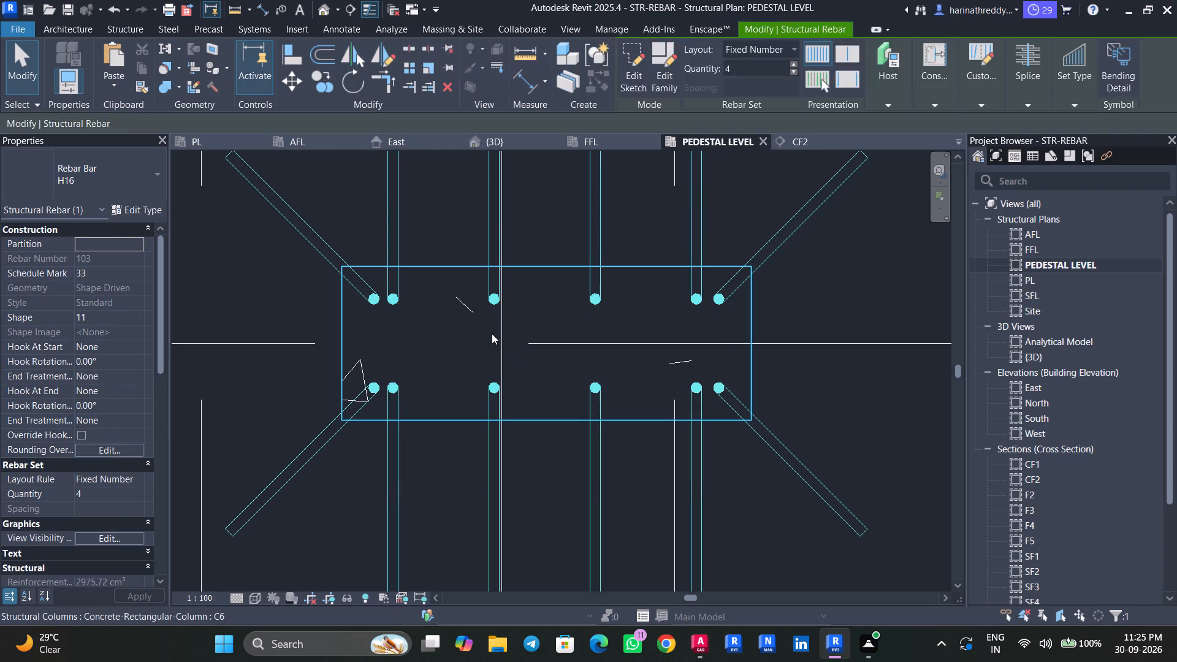
pyautogui.press('Escape')
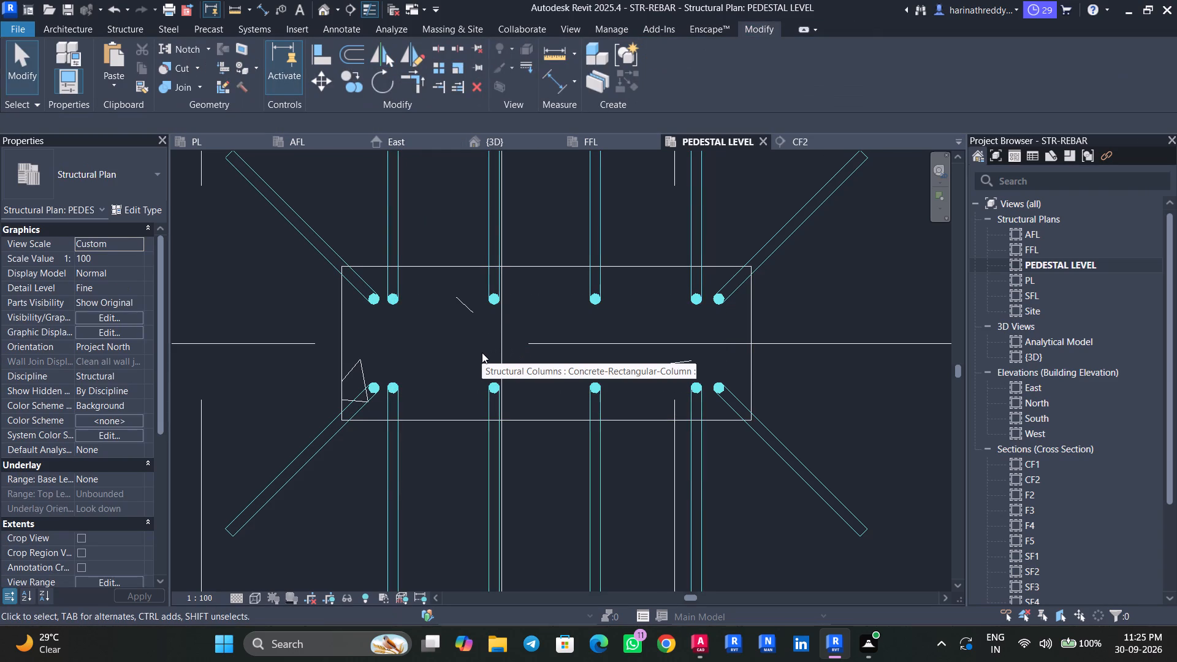
# Select all H16 bar instances and open their view visibility states.
pyautogui.click(497, 458)
pyautogui.press('Escape')
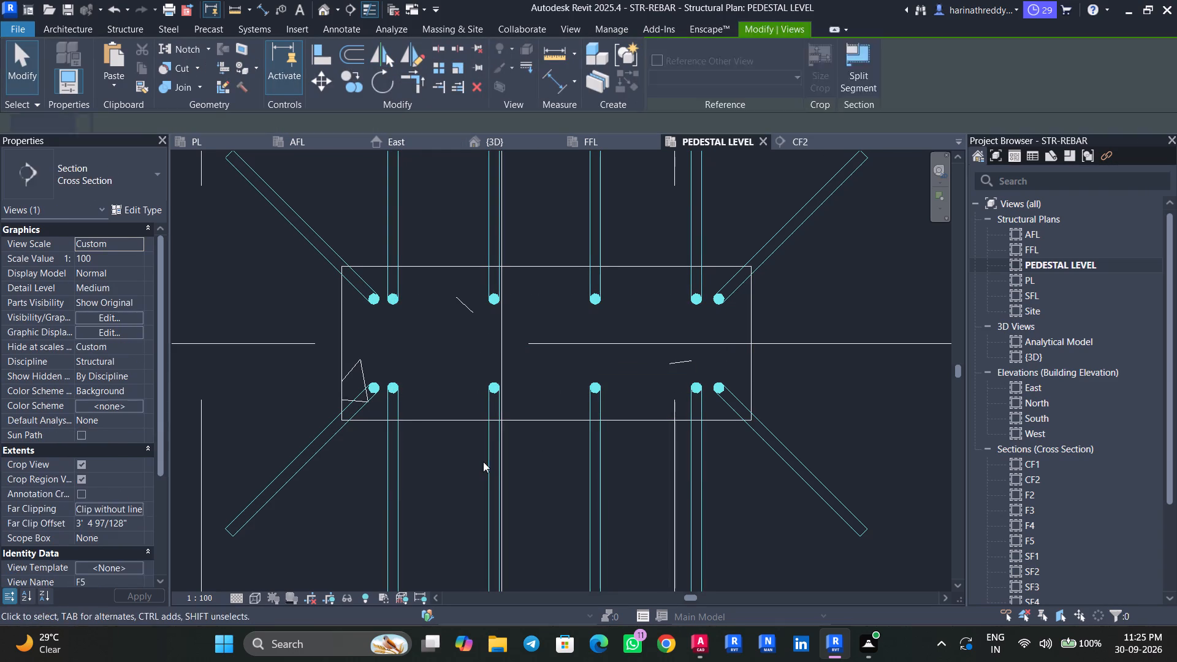
pyautogui.click(485, 462)
pyautogui.write('SA')
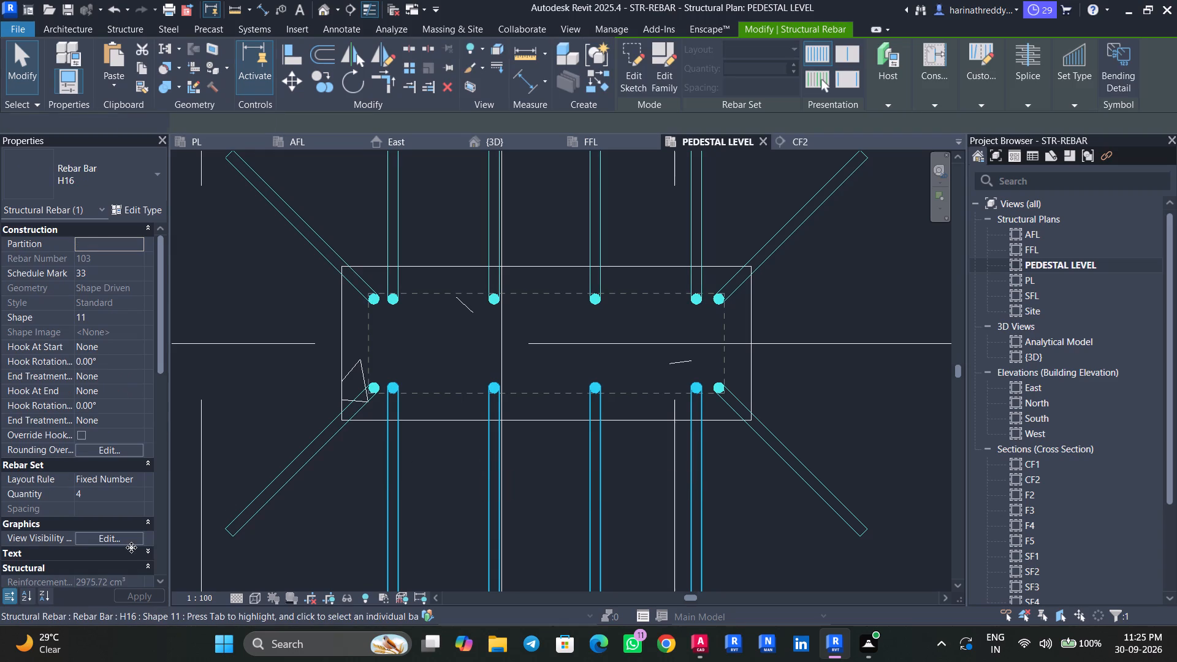
pyautogui.click(134, 542)
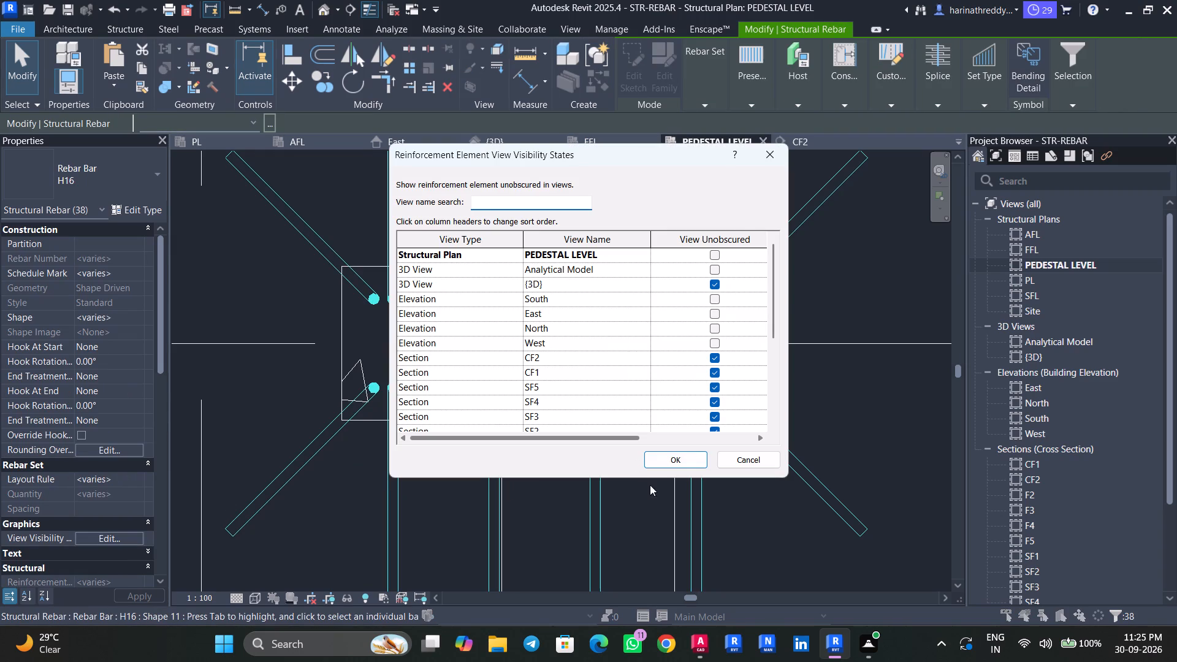
pyautogui.click(670, 461)
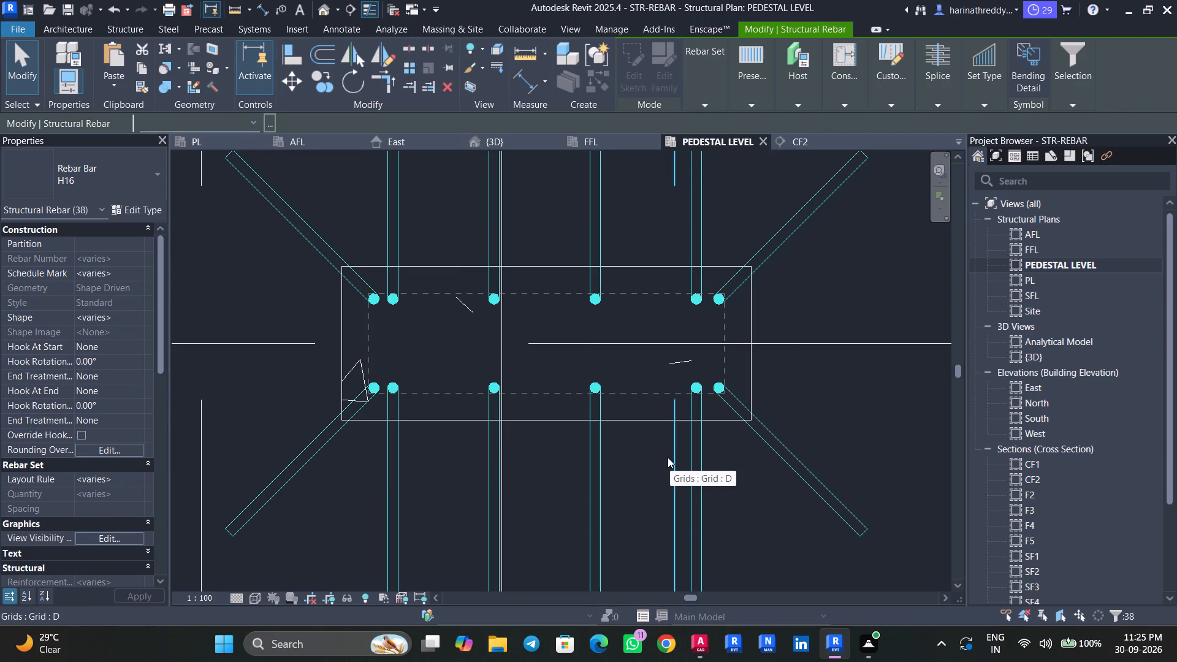
pyautogui.press('Escape')
pyautogui.press('Escape')
pyautogui.press('Escape')
pyautogui.press('Escape')
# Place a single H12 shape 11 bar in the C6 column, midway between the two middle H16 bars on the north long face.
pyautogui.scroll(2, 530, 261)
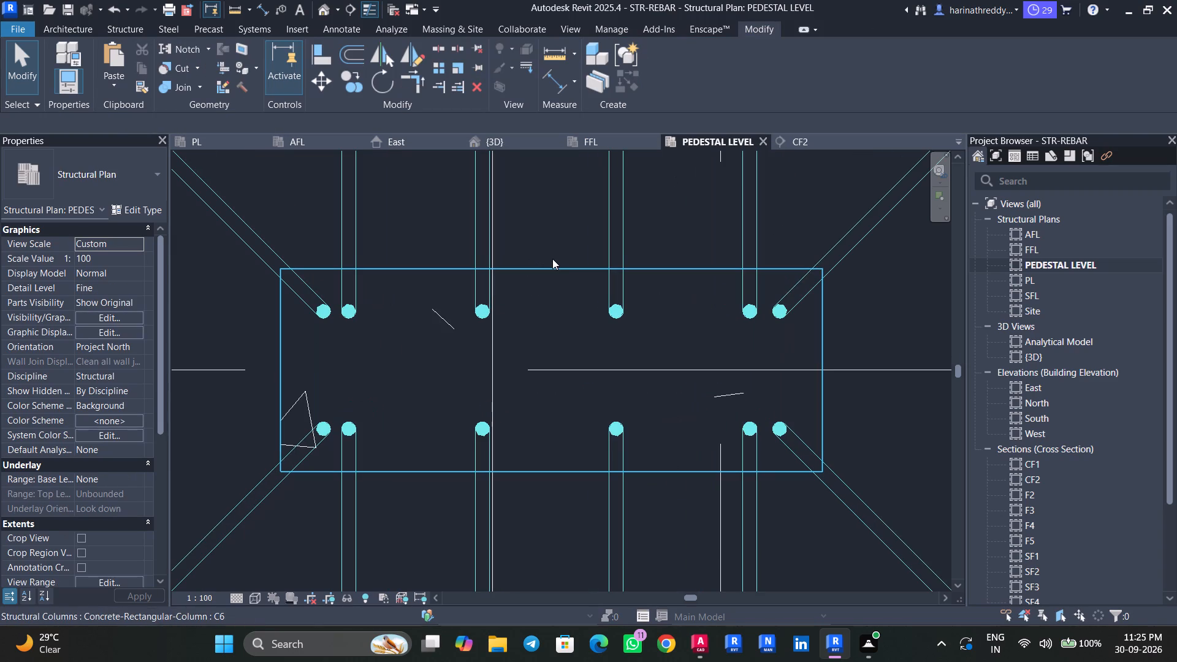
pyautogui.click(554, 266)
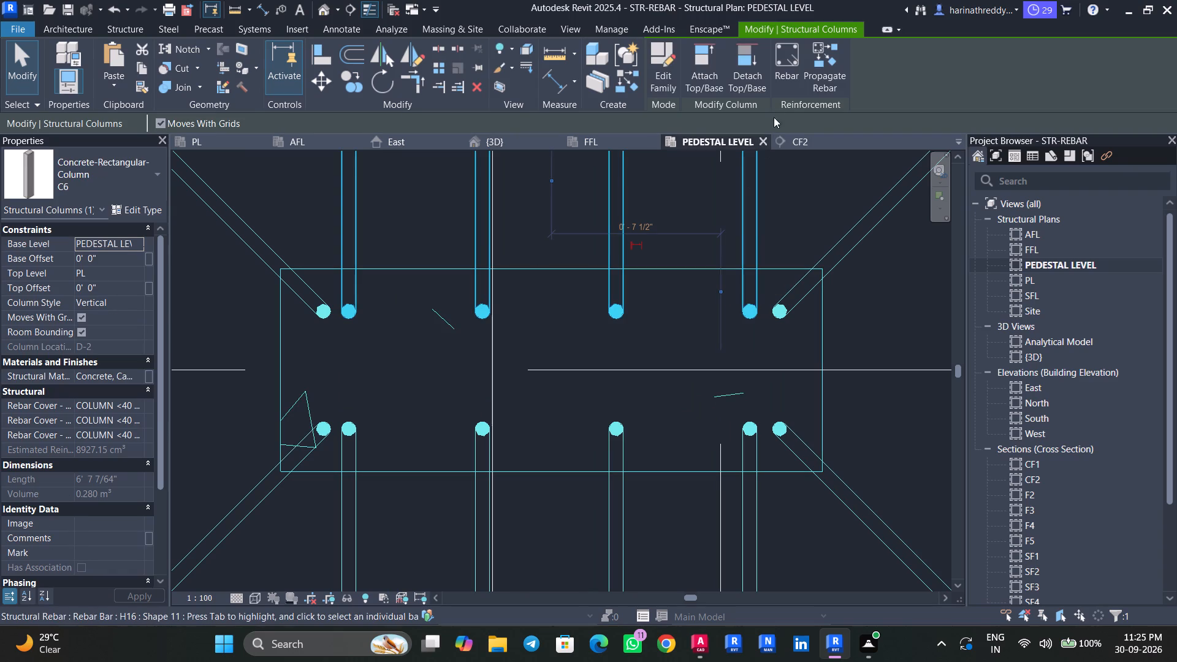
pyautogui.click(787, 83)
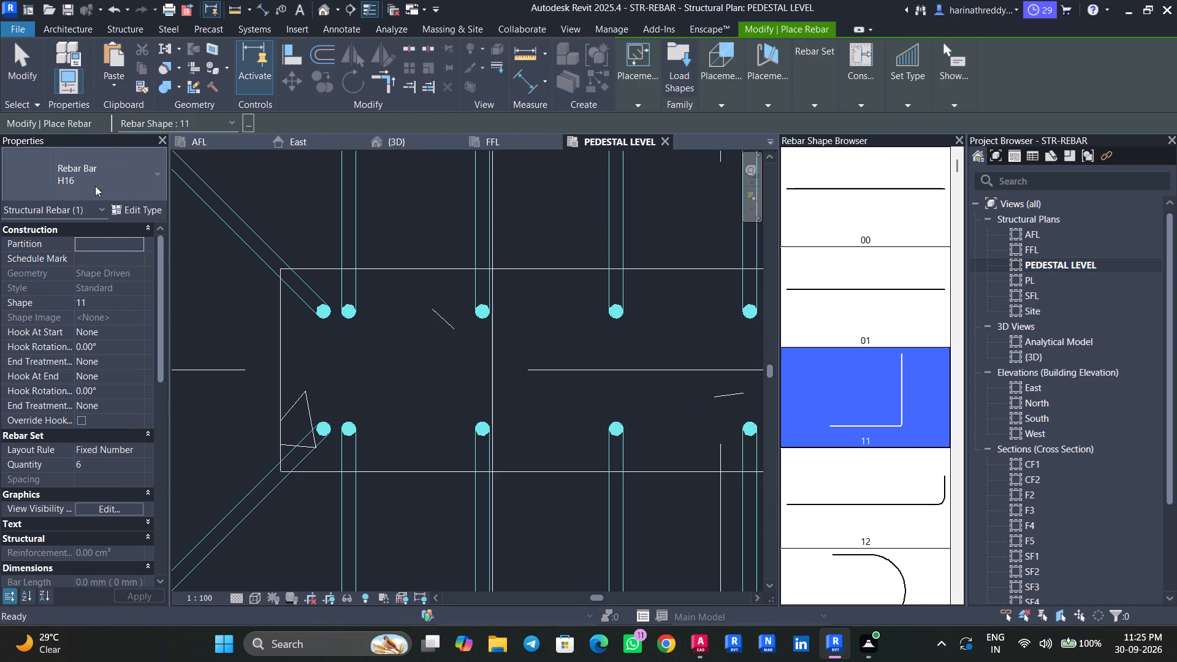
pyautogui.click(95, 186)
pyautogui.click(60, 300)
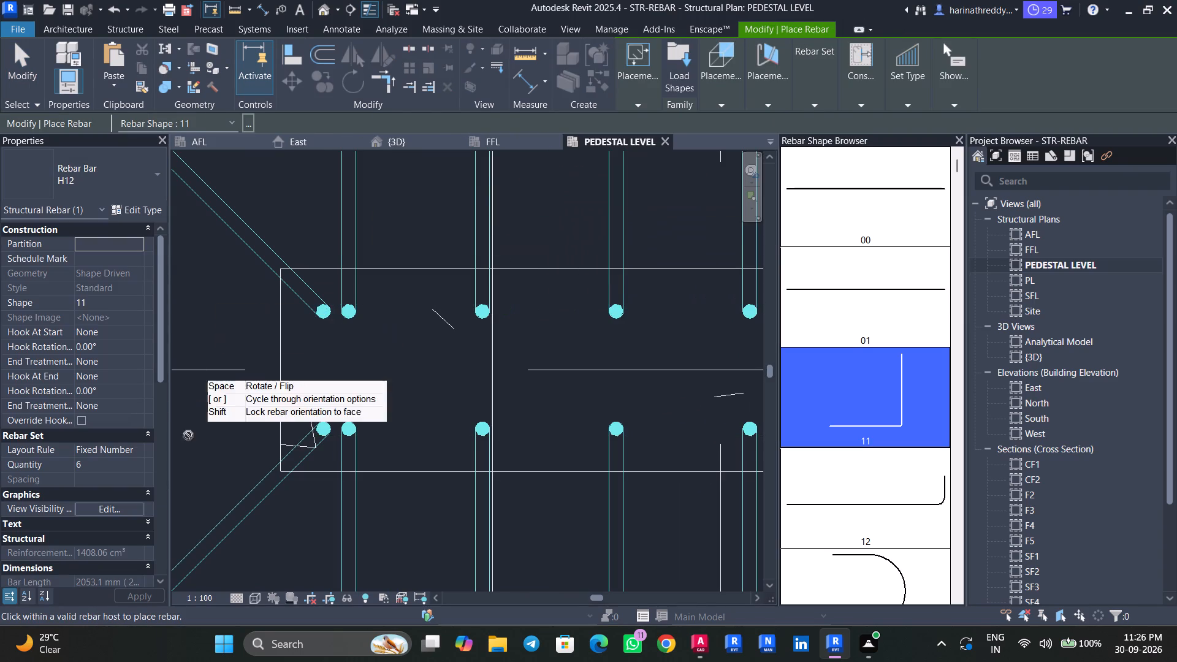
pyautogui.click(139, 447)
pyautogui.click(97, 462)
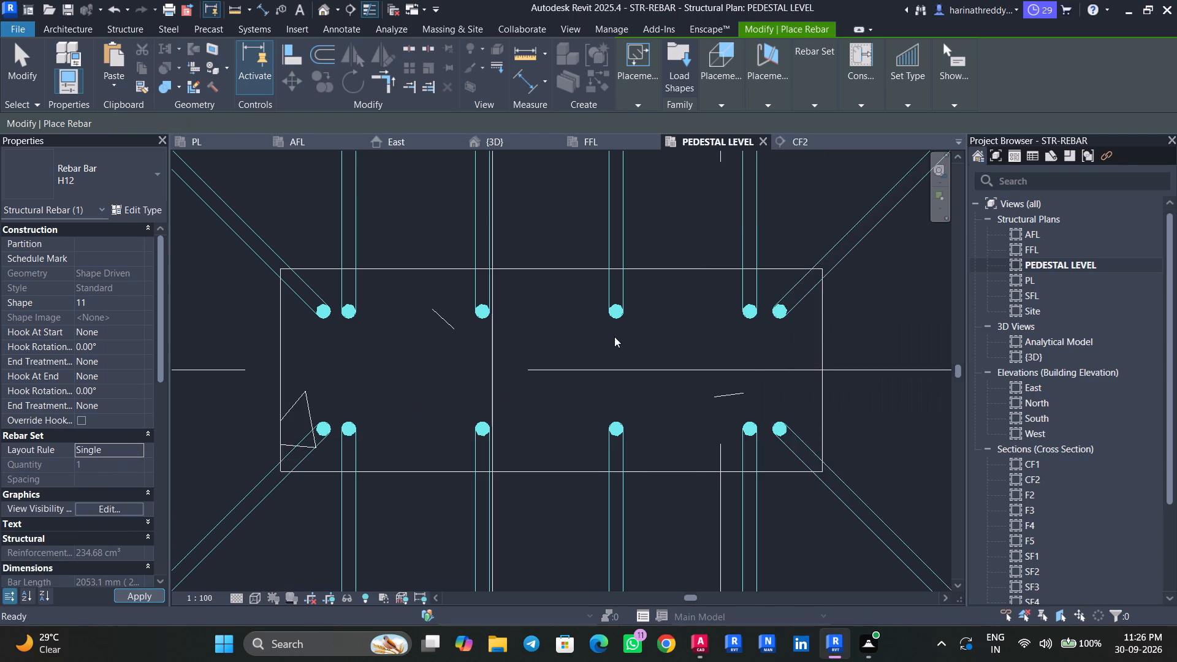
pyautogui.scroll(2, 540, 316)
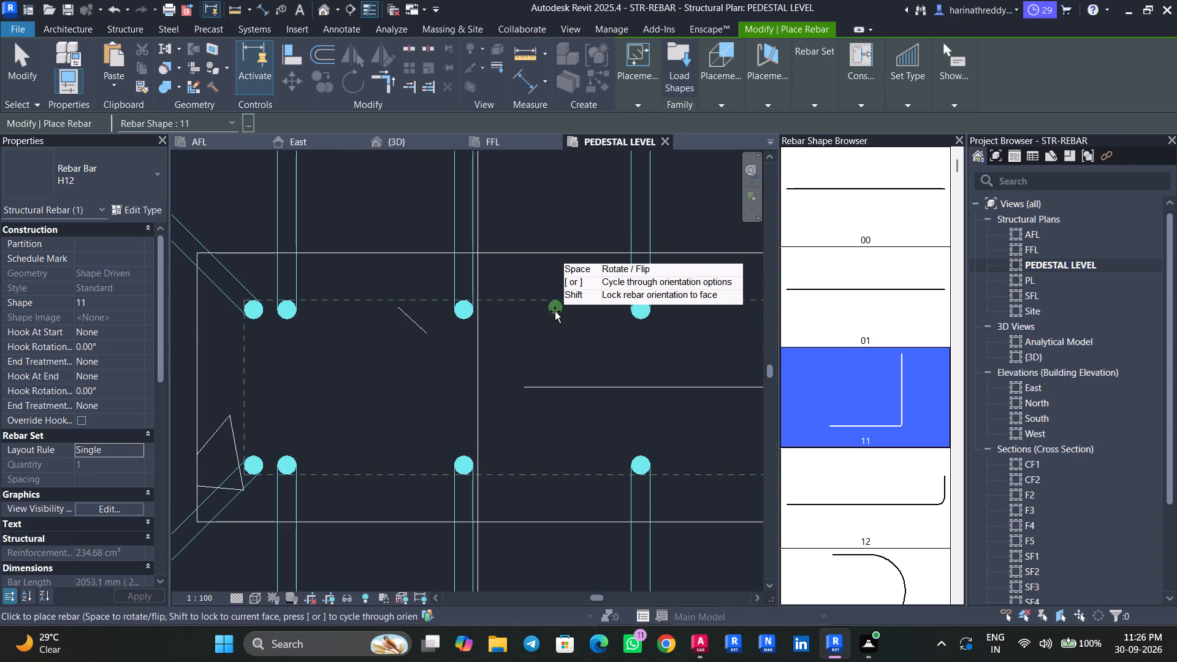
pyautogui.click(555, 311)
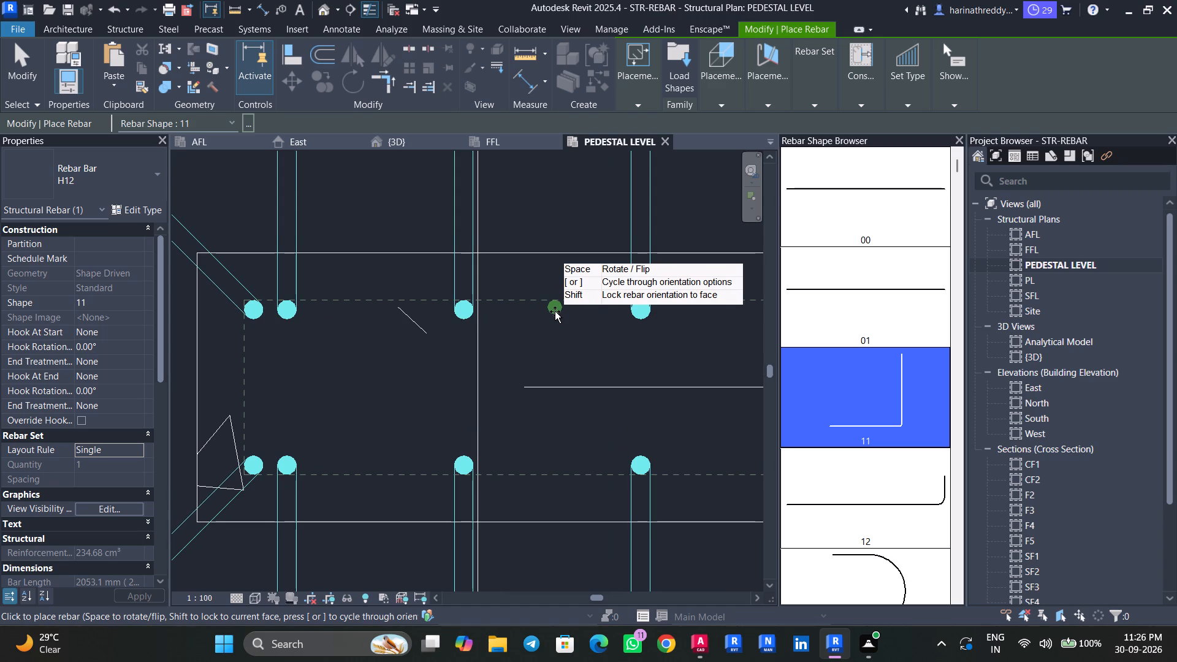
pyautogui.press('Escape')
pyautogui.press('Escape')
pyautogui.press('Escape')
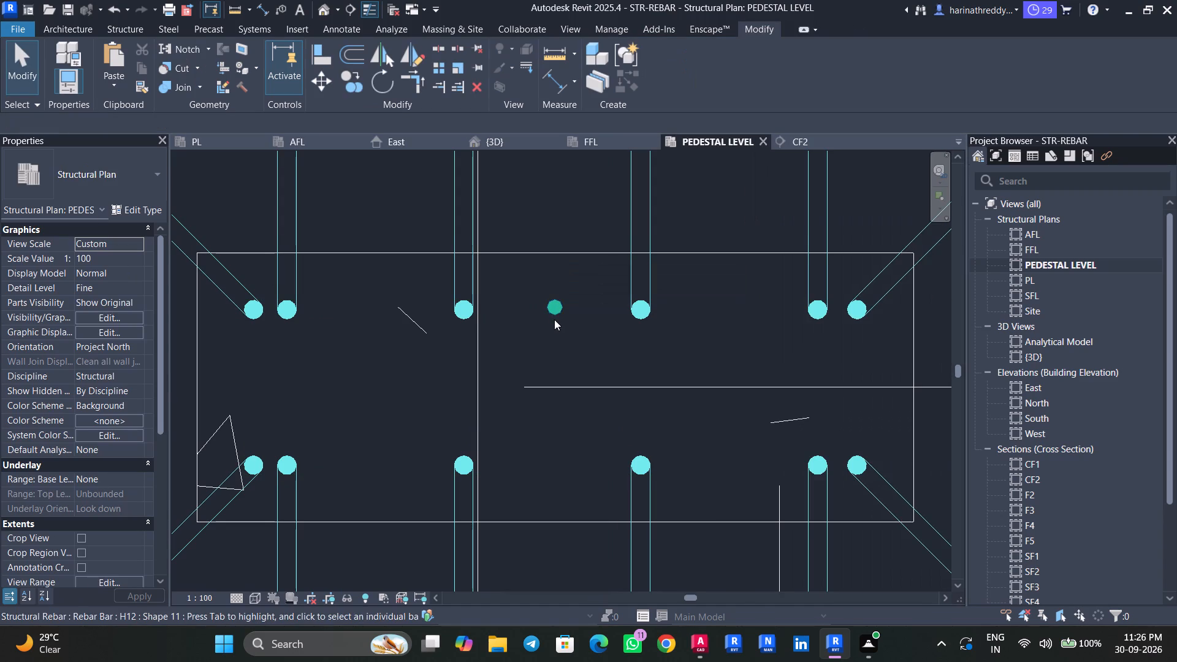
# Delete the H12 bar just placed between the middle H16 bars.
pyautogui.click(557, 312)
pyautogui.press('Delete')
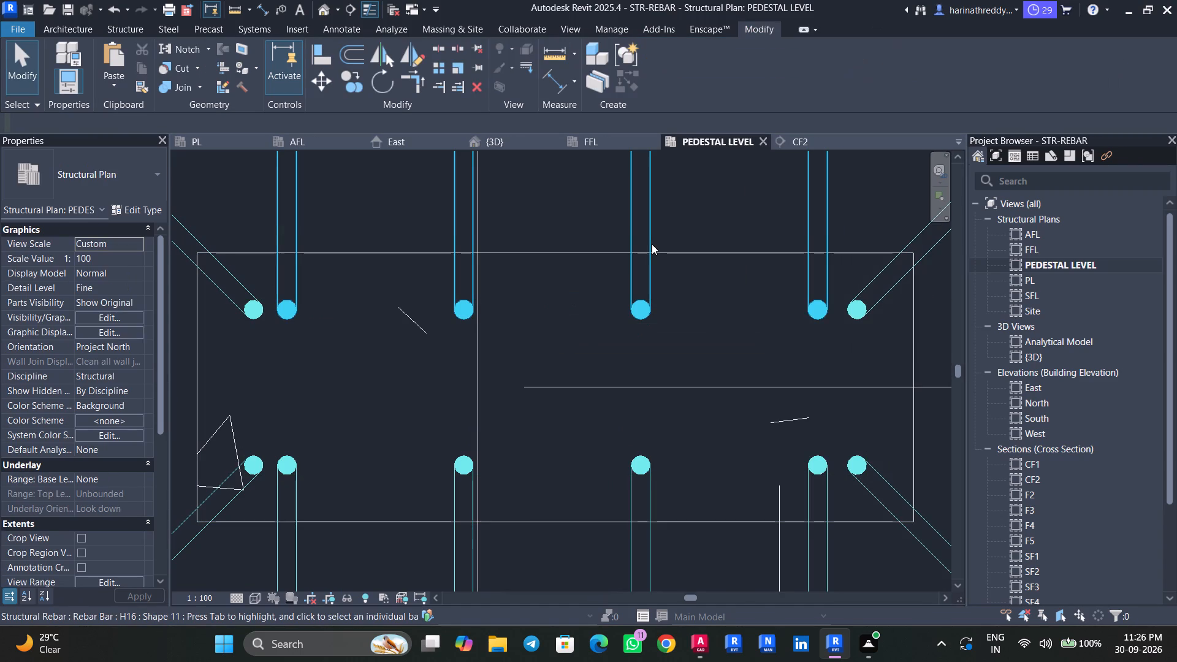
# Copy the north-face four-bar H16 set sideways along the C6 column and set the copy's layout rule to Single.
pyautogui.click(652, 244)
pyautogui.keyDown('ctrl'); pyautogui.moveTo(639, 226); pyautogui.dragTo(562, 226); pyautogui.keyUp('ctrl')
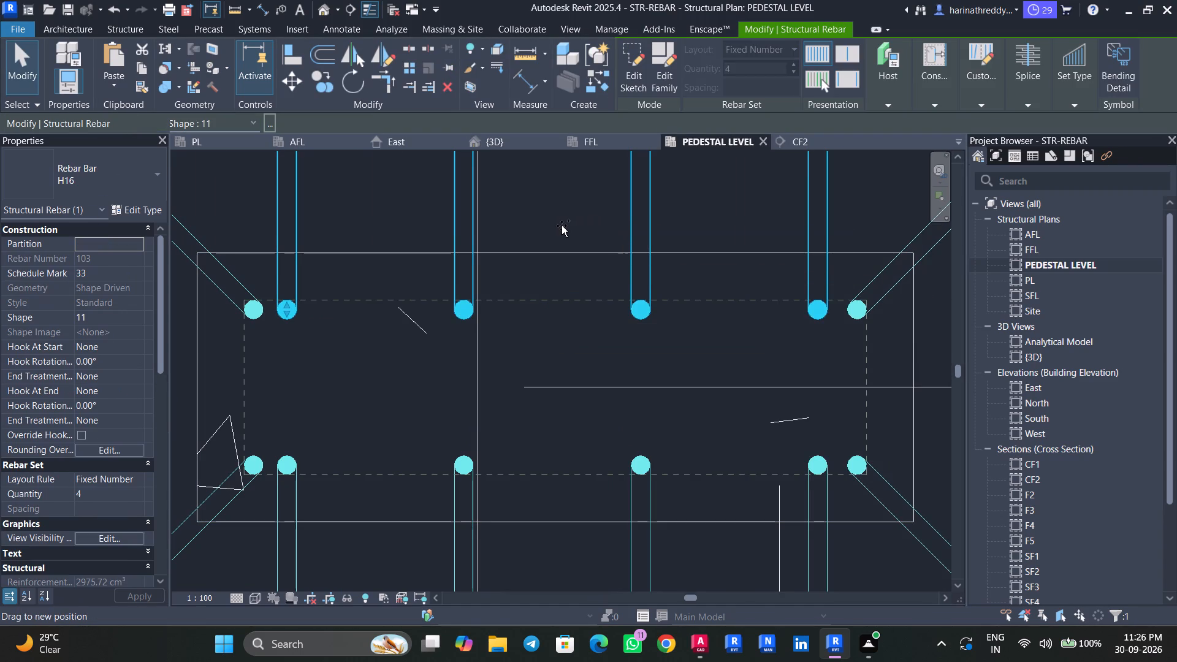
pyautogui.keyDown('ctrl'); pyautogui.moveTo(562, 226); pyautogui.dragTo(560, 226); pyautogui.keyUp('ctrl')
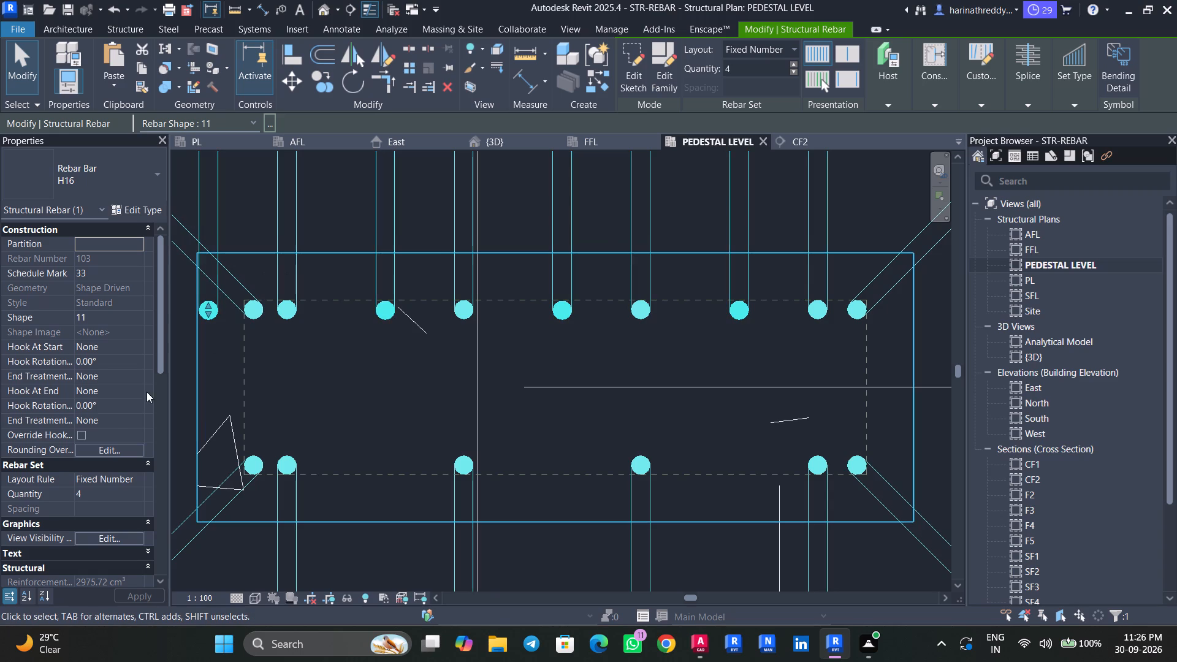
pyautogui.click(134, 481)
pyautogui.click(114, 495)
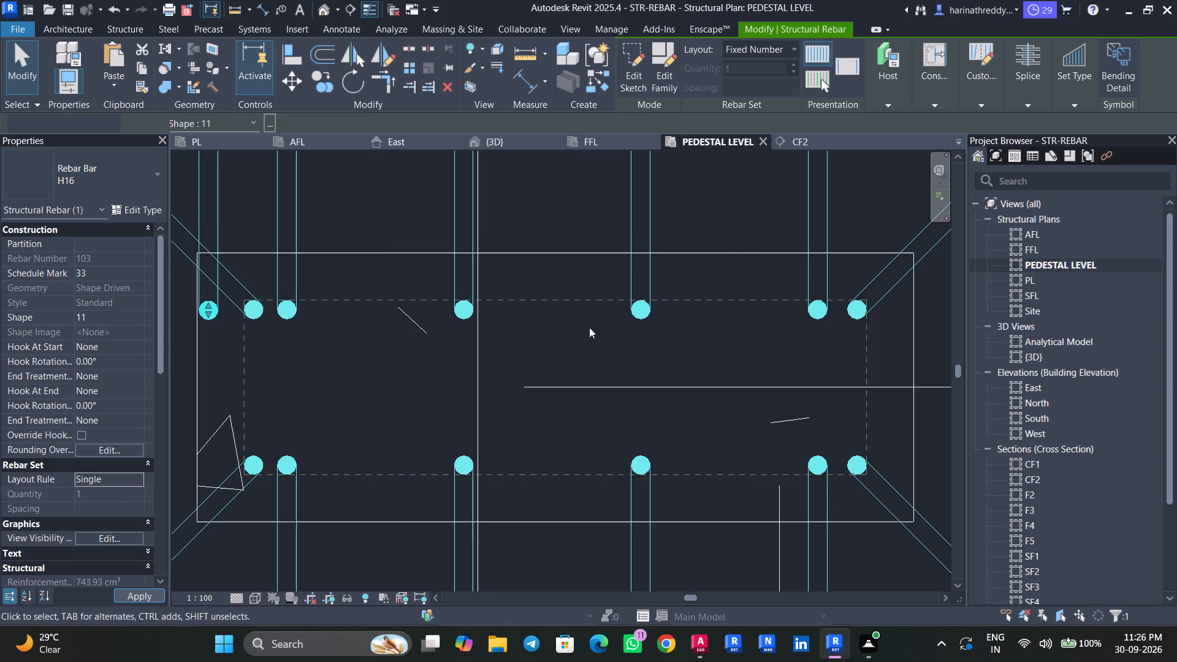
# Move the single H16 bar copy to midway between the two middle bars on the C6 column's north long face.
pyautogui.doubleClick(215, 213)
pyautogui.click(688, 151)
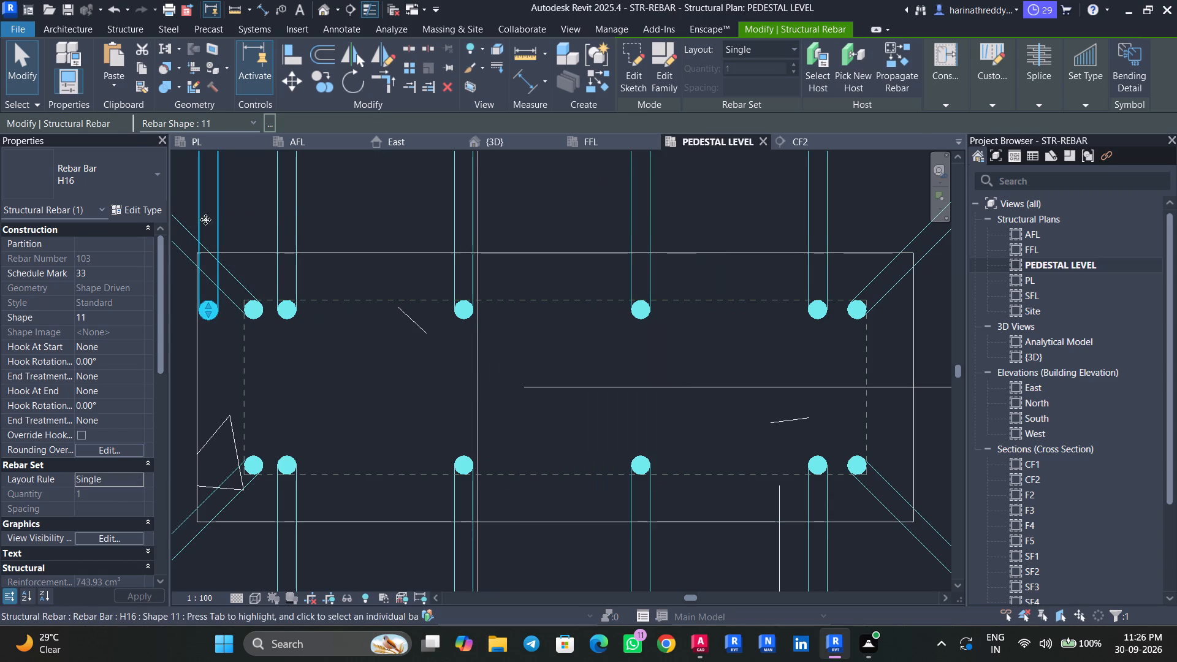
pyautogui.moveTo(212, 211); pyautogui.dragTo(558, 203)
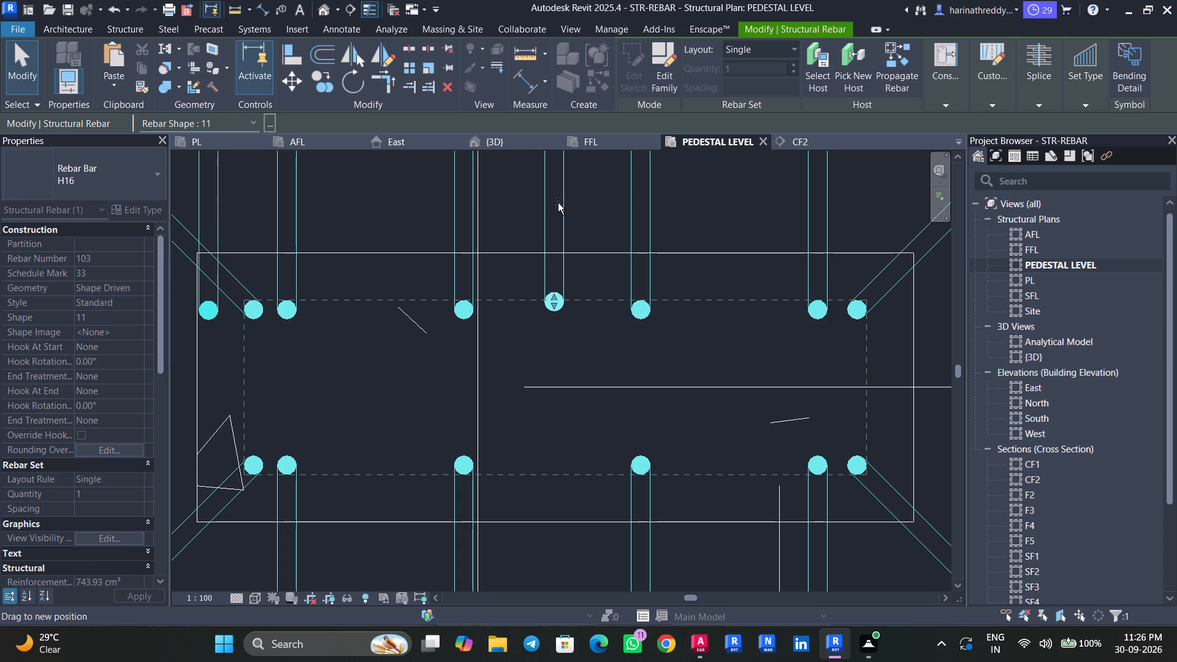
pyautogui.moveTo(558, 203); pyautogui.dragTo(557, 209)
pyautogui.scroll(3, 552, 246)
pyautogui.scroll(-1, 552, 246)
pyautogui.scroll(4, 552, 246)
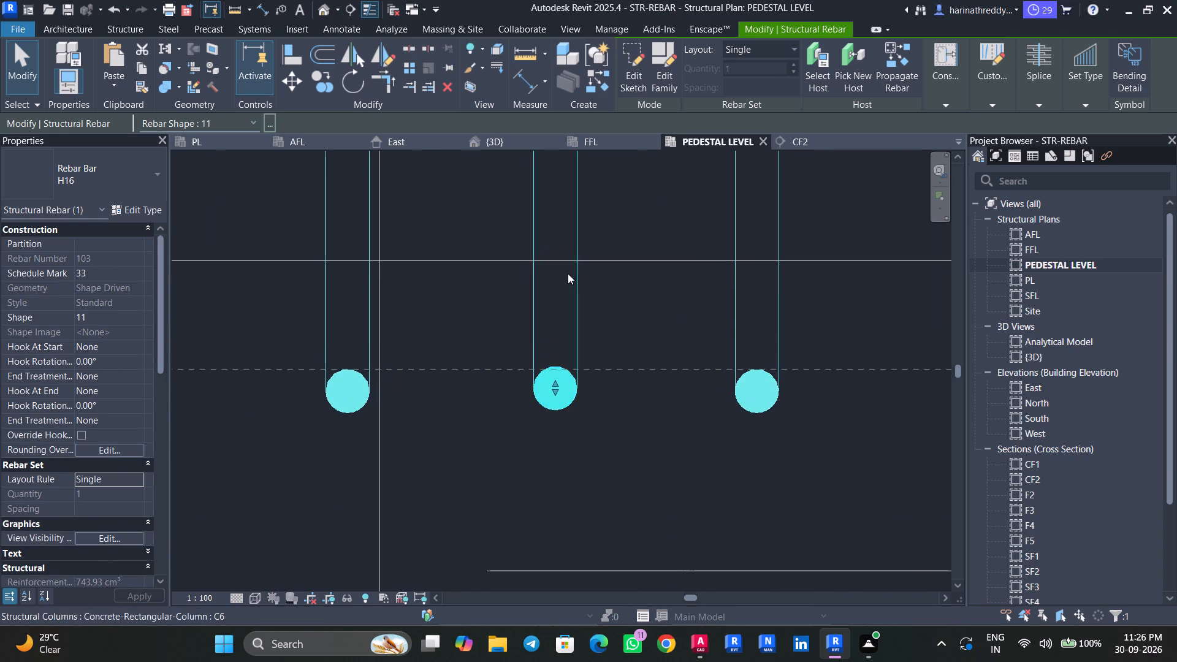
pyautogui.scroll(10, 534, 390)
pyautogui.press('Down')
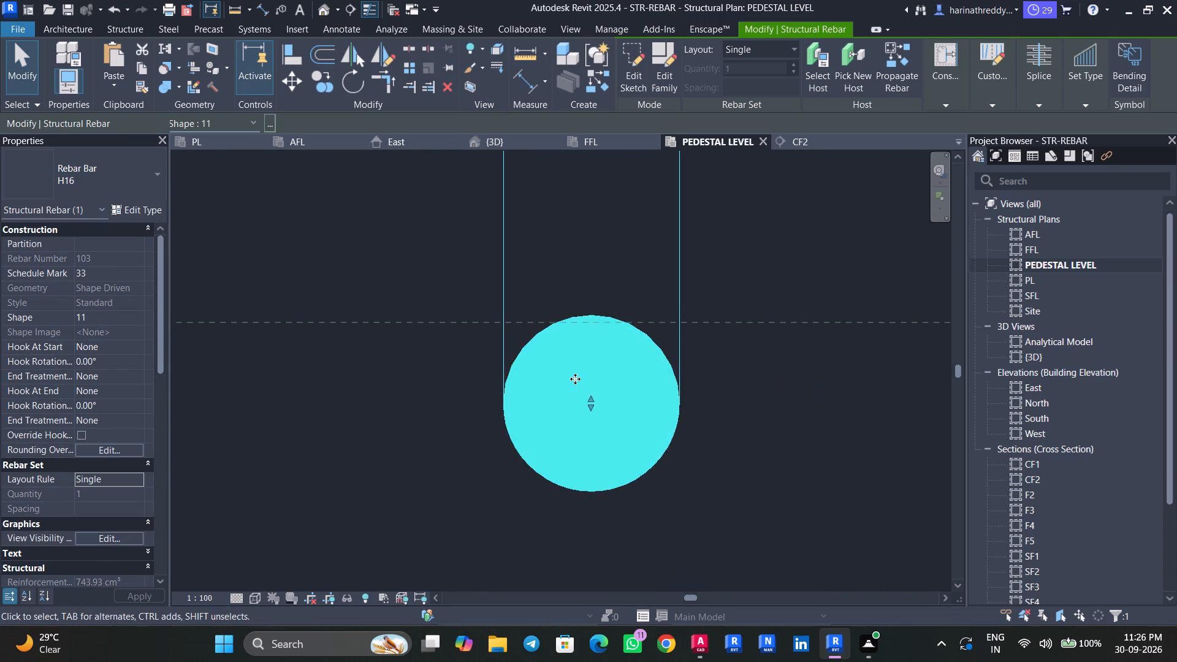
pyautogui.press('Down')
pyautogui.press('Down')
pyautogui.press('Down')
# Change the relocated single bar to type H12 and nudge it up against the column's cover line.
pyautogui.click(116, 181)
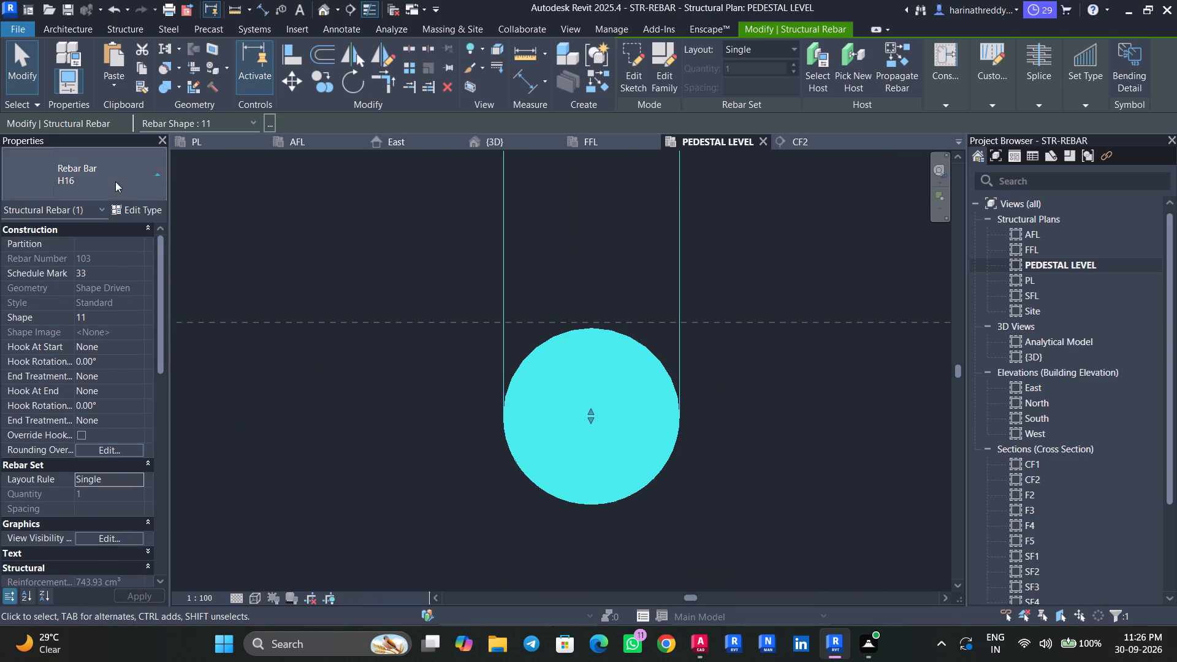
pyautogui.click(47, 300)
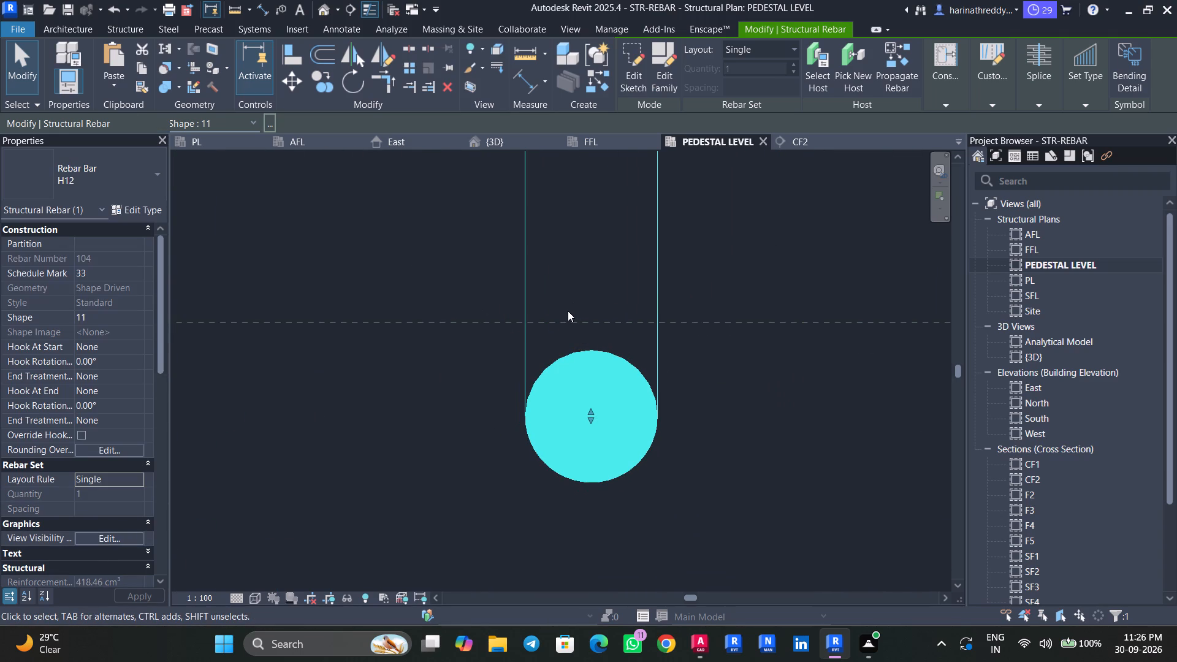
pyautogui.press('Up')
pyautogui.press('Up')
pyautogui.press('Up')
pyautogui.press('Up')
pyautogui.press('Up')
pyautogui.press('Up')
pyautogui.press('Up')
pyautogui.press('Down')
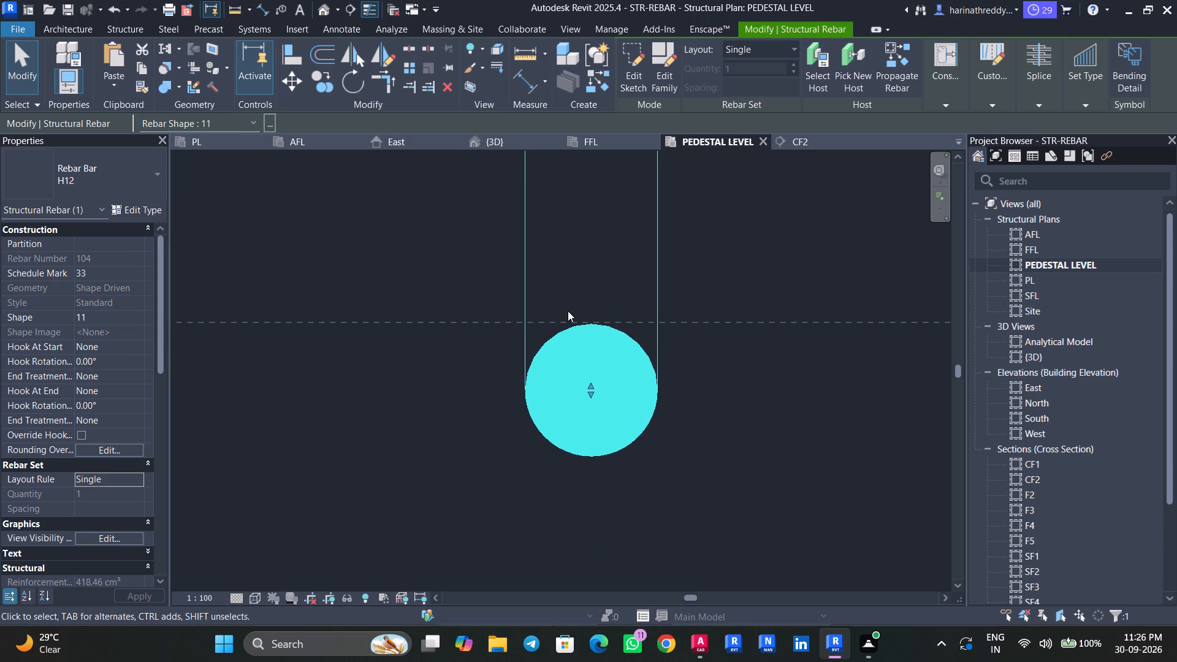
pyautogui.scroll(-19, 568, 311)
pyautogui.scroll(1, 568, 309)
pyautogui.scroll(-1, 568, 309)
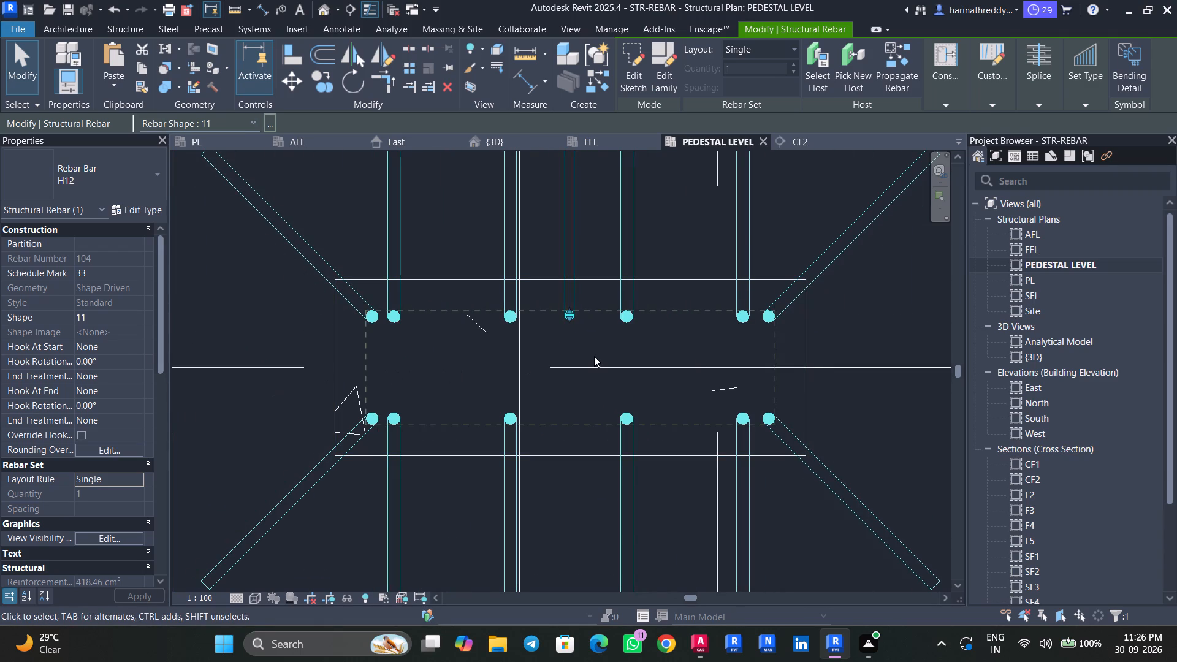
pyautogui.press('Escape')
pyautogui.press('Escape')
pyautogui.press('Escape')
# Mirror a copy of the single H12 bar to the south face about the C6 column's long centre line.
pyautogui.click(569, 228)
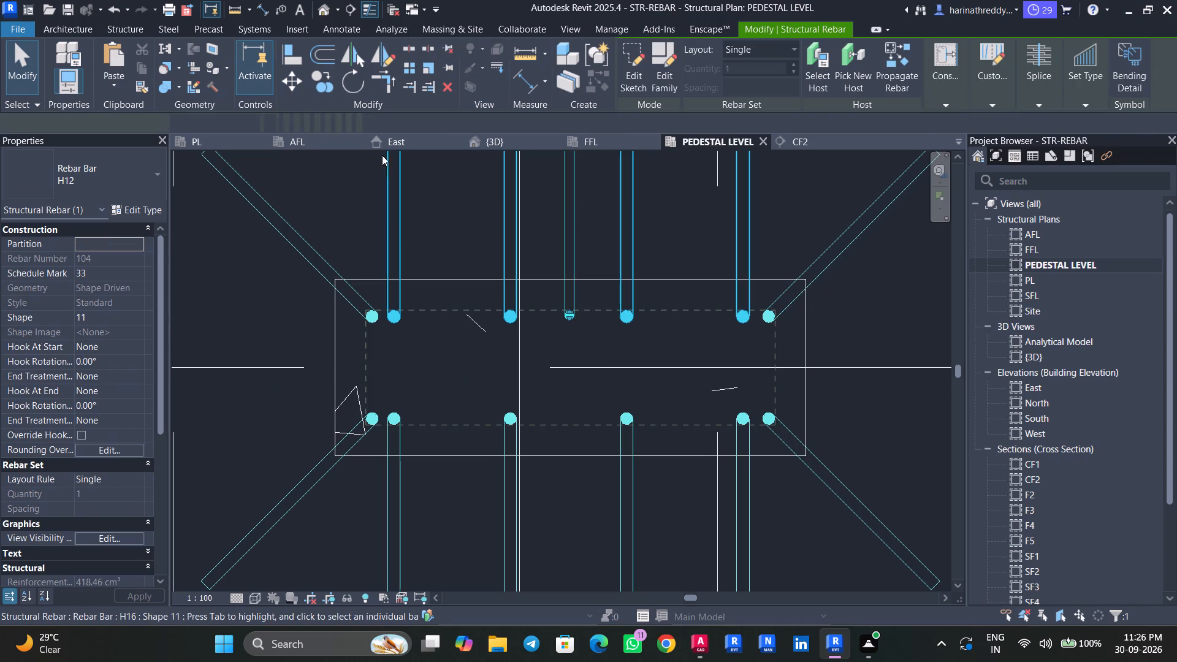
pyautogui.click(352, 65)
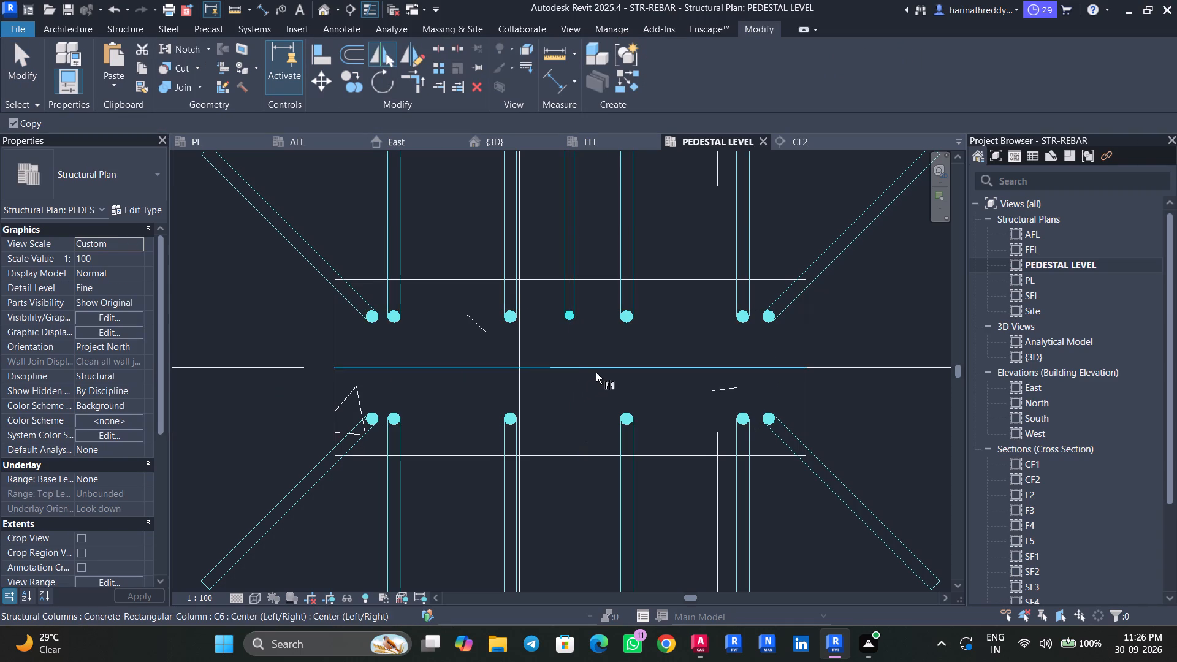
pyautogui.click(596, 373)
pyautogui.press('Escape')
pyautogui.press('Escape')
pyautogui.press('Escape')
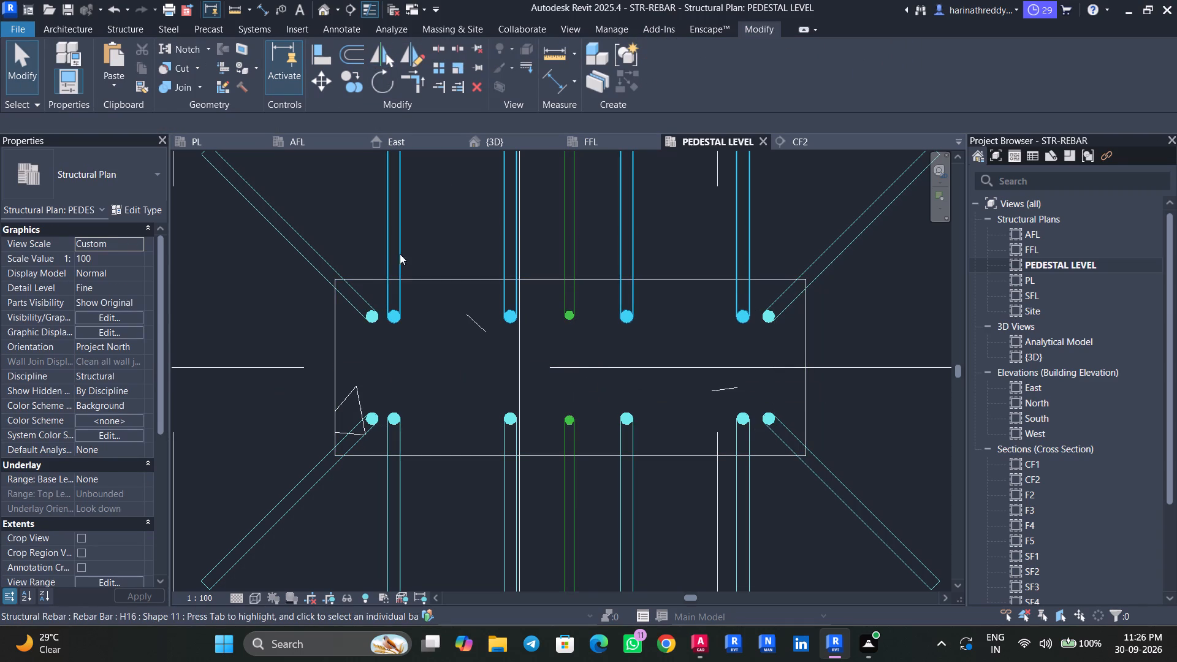
# Place an H12 shape 52 stirrup in the C6 column, oriented parallel to the work plane.
pyautogui.click(429, 281)
pyautogui.click(775, 84)
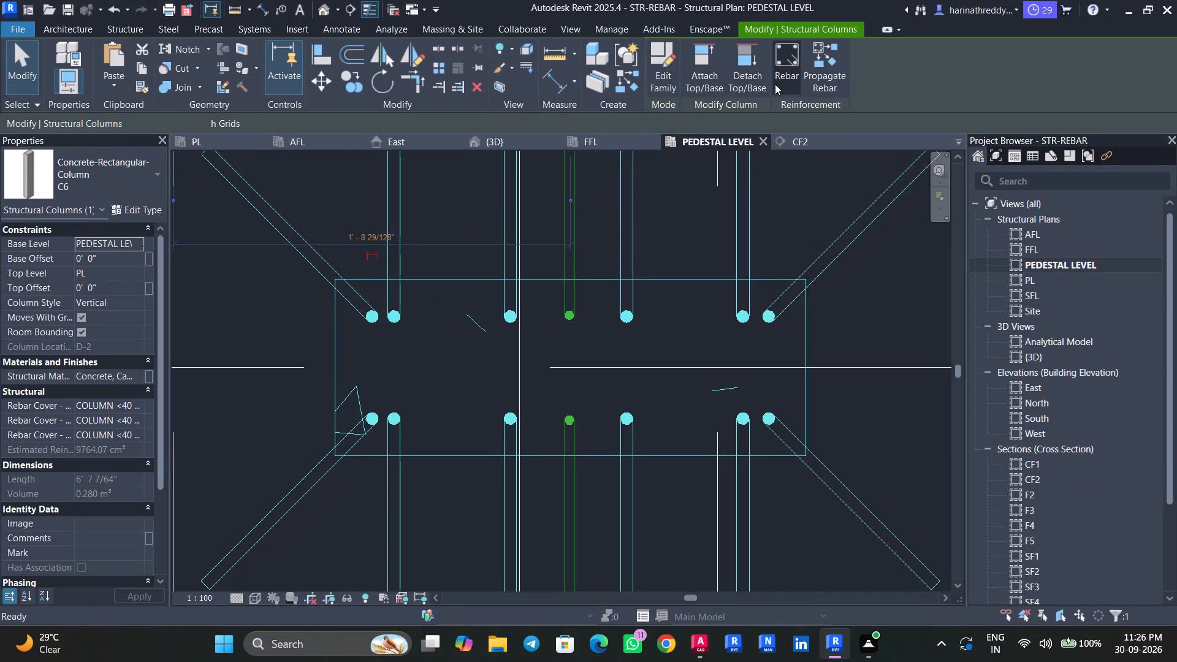
pyautogui.scroll(-2, 871, 356)
pyautogui.scroll(1, 872, 359)
pyautogui.scroll(-10, 873, 359)
pyautogui.scroll(1, 874, 359)
pyautogui.scroll(-2, 874, 359)
pyautogui.scroll(1, 874, 359)
pyautogui.scroll(-1, 874, 359)
pyautogui.scroll(1, 874, 359)
pyautogui.scroll(-1, 874, 359)
pyautogui.scroll(1, 874, 359)
pyautogui.scroll(-2, 874, 359)
pyautogui.scroll(1, 874, 359)
pyautogui.scroll(-2, 874, 359)
pyautogui.scroll(1, 874, 359)
pyautogui.scroll(-13, 874, 359)
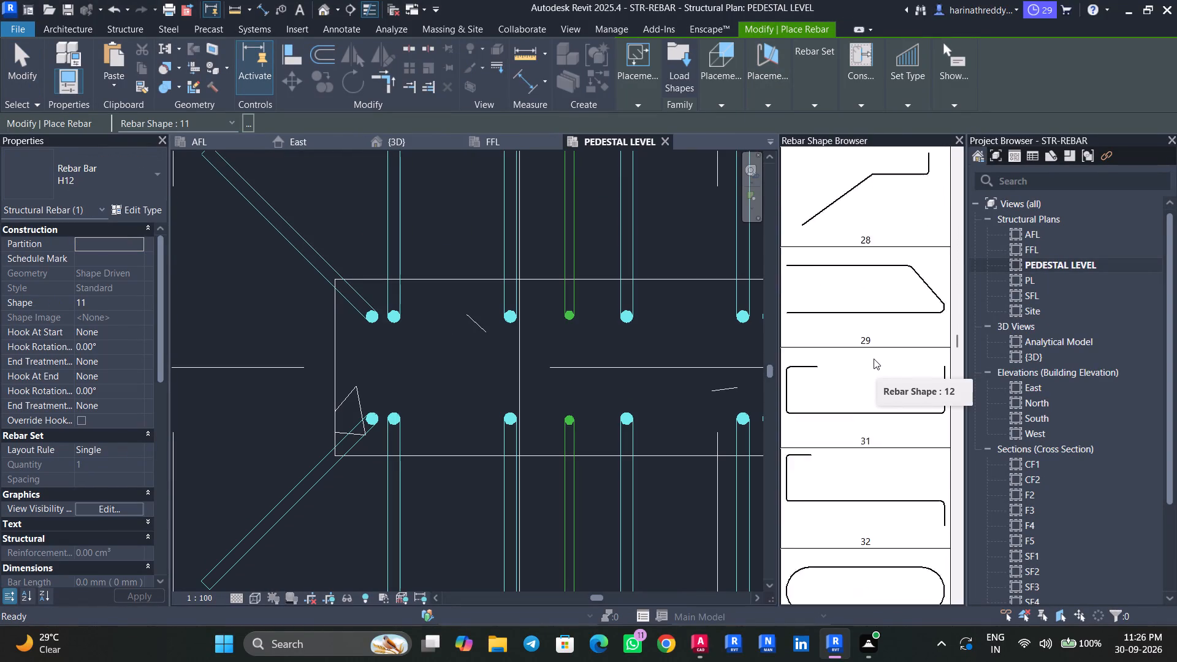
pyautogui.scroll(-4, 874, 359)
pyautogui.scroll(1, 874, 359)
pyautogui.scroll(-6, 874, 359)
pyautogui.scroll(13, 874, 359)
pyautogui.scroll(-2, 874, 359)
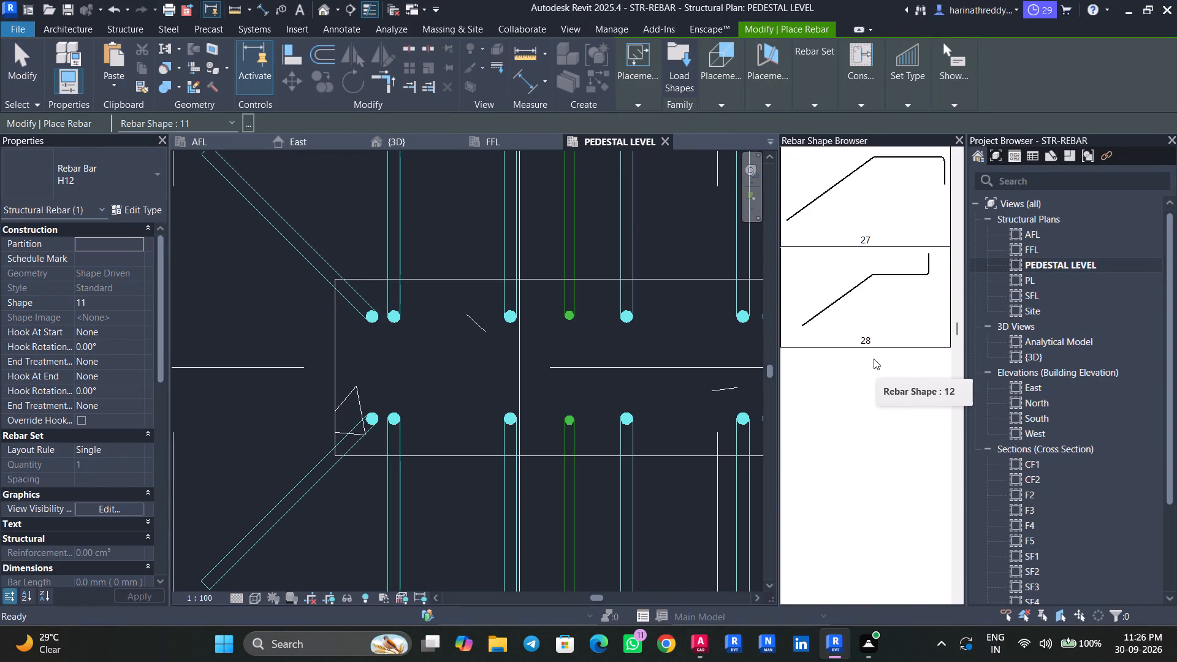
pyautogui.scroll(-20, 874, 359)
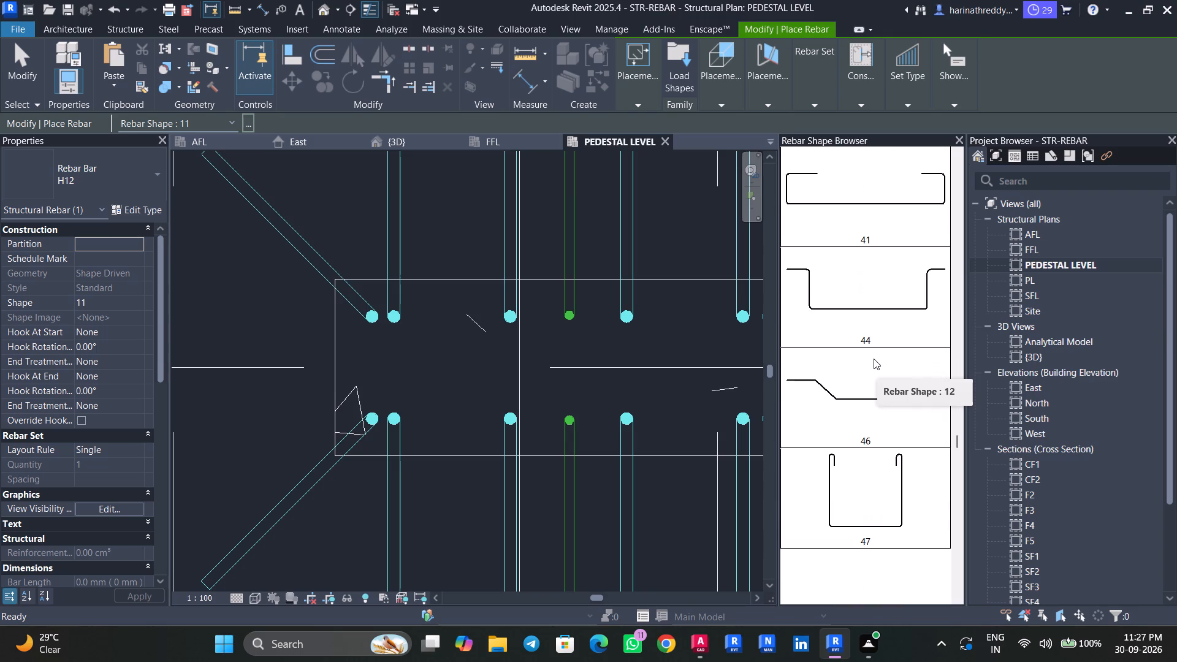
pyautogui.scroll(-2, 874, 359)
pyautogui.scroll(-4, 869, 418)
pyautogui.click(874, 459)
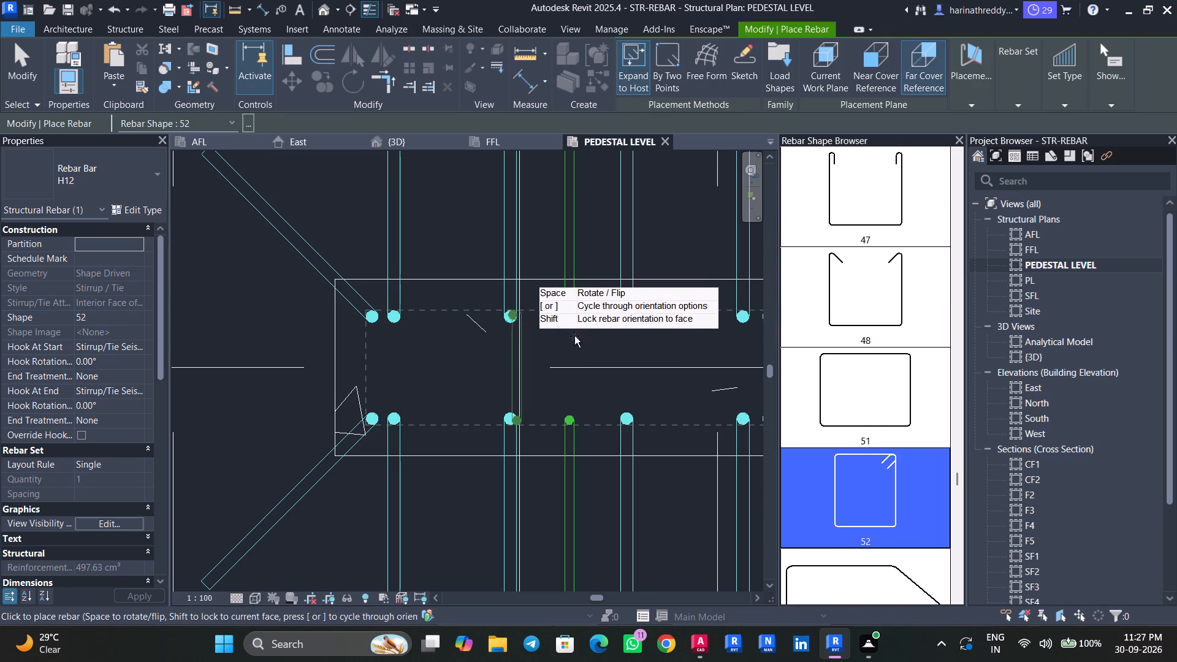
pyautogui.click(967, 94)
pyautogui.click(961, 131)
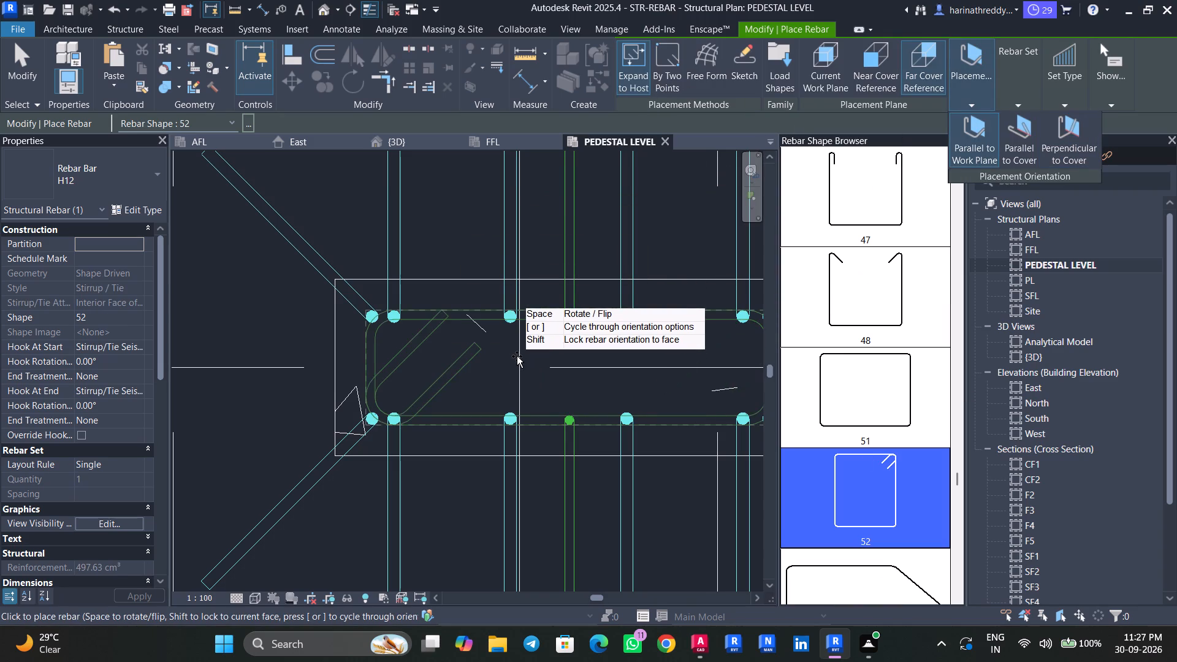
pyautogui.moveTo(517, 356); pyautogui.dragTo(368, 327, button='middle')
pyautogui.click(368, 327)
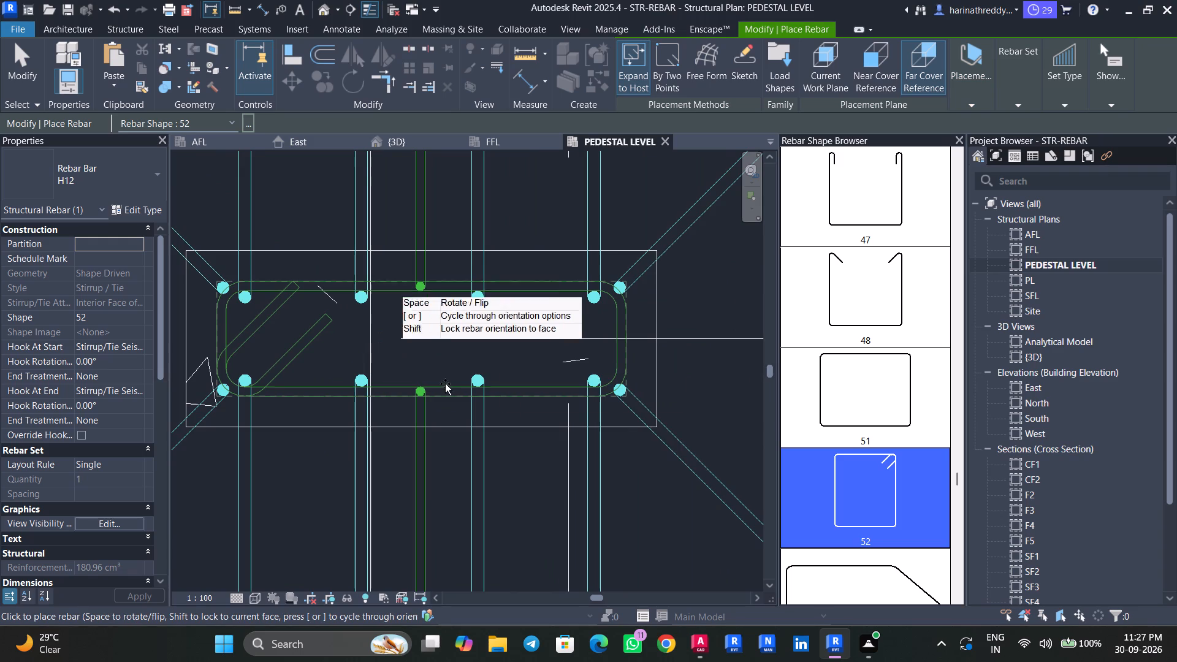
# Consult the column section in AutoCAD and delete both H12 shape 11 bars midway along the C6 column's long faces.
pyautogui.click(707, 644)
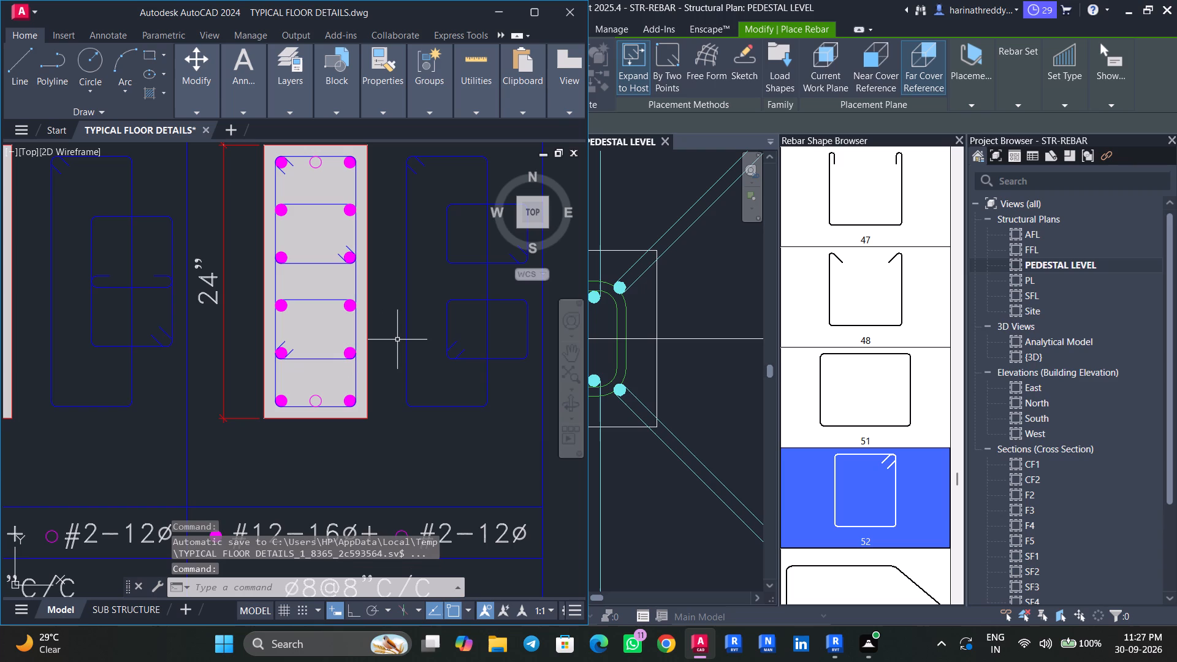
pyautogui.click(490, 16)
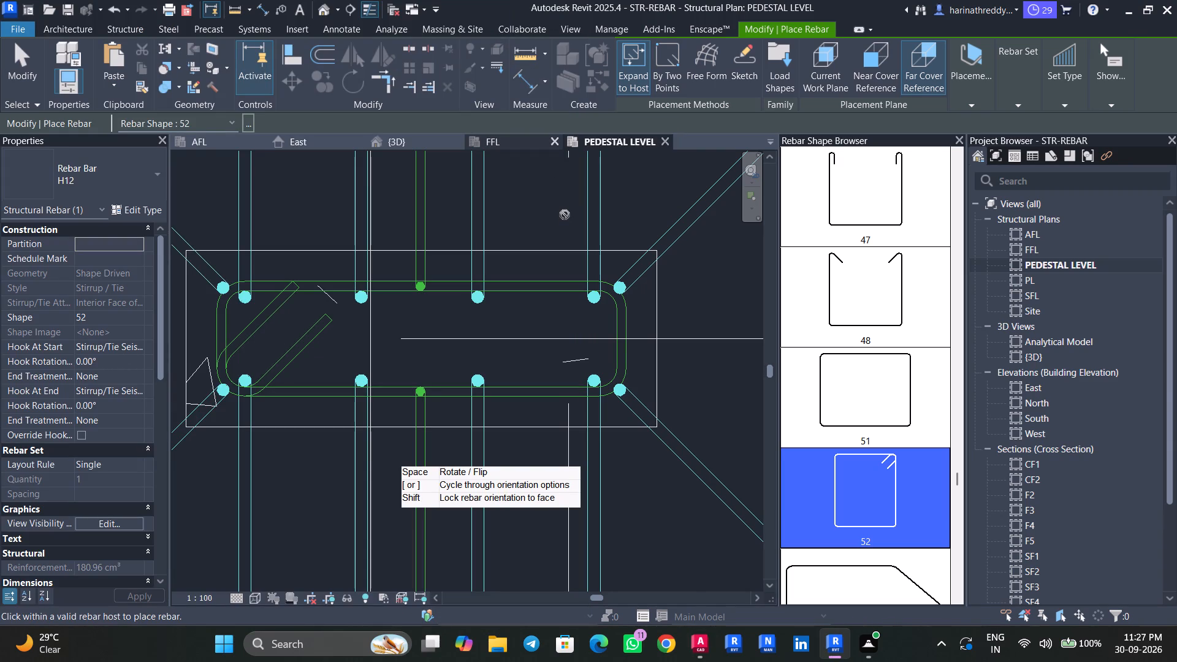
pyautogui.press('Escape')
pyautogui.press('Escape')
pyautogui.press('Escape')
pyautogui.click(424, 264)
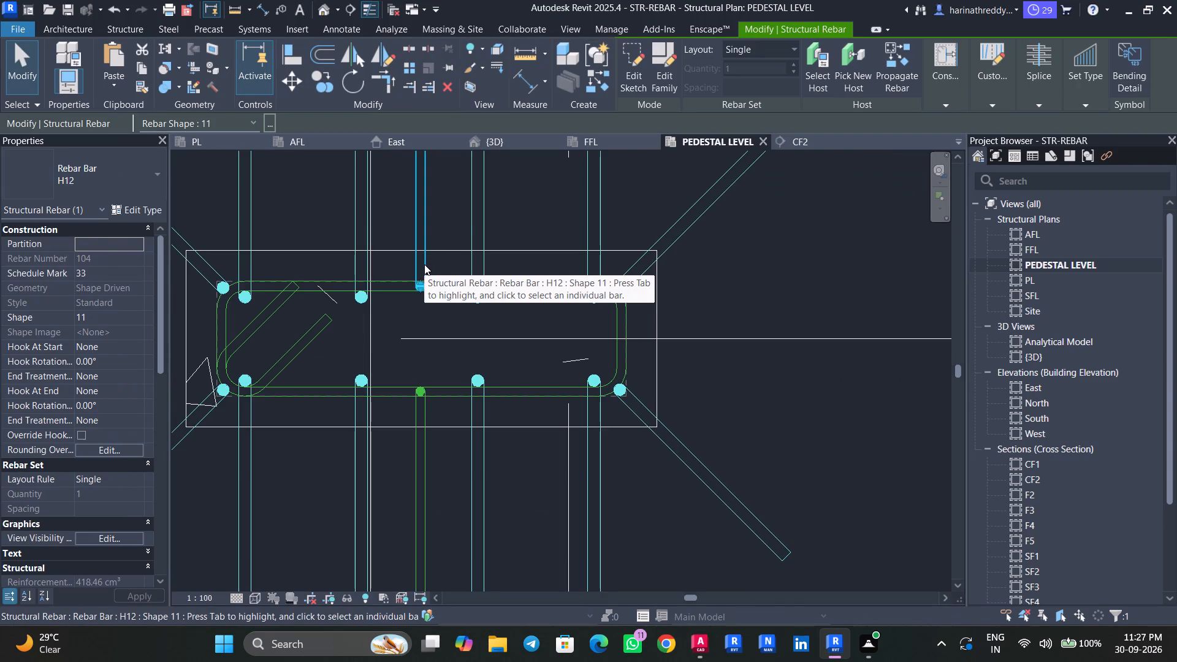
pyautogui.press('Delete')
pyautogui.click(426, 459)
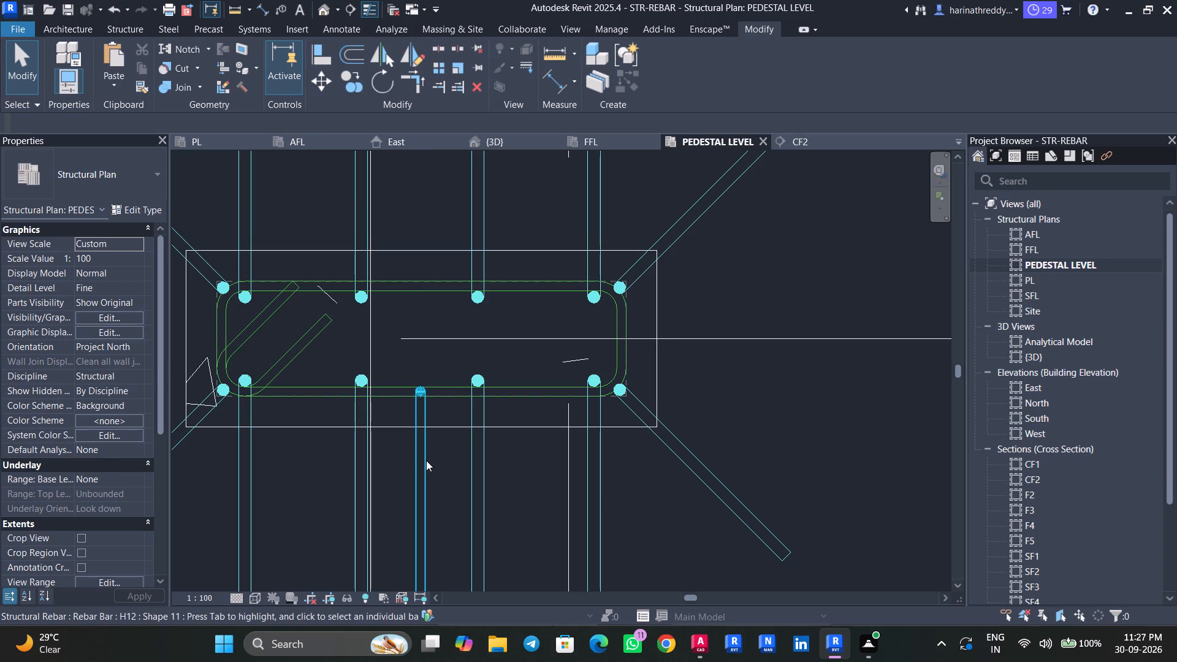
pyautogui.press('Delete')
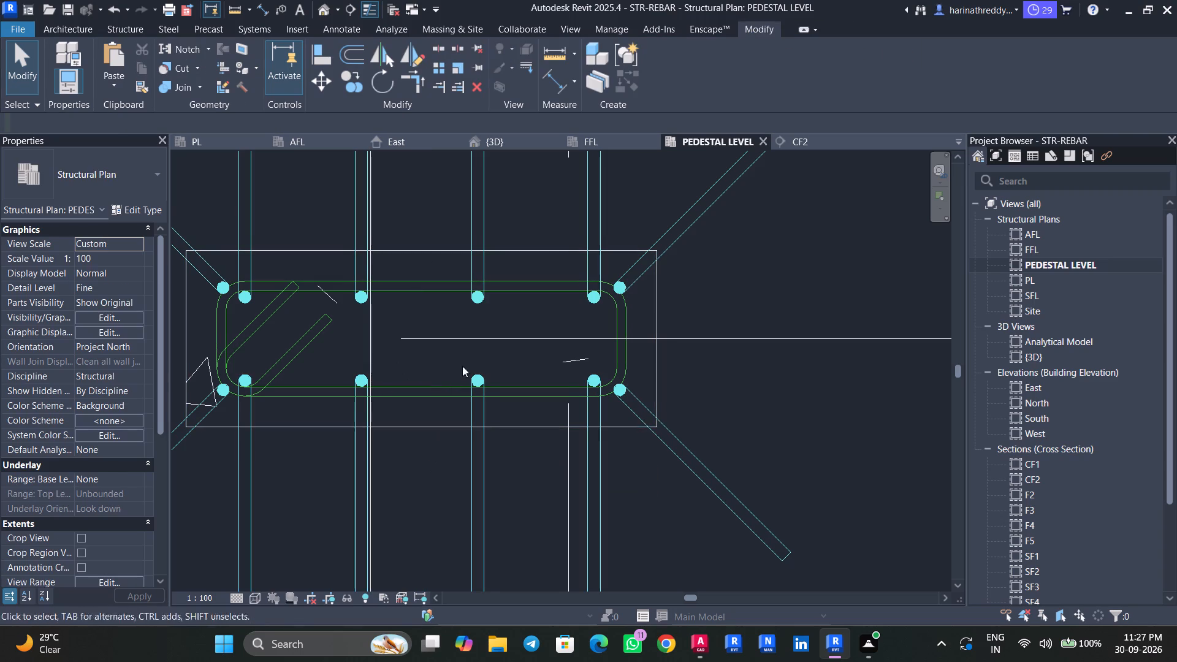
# Create two more similar H12 shape 52 stirrups in the C6 column, with hooks at the southeast and northeast corners.
pyautogui.click(335, 293)
pyautogui.write('CS')
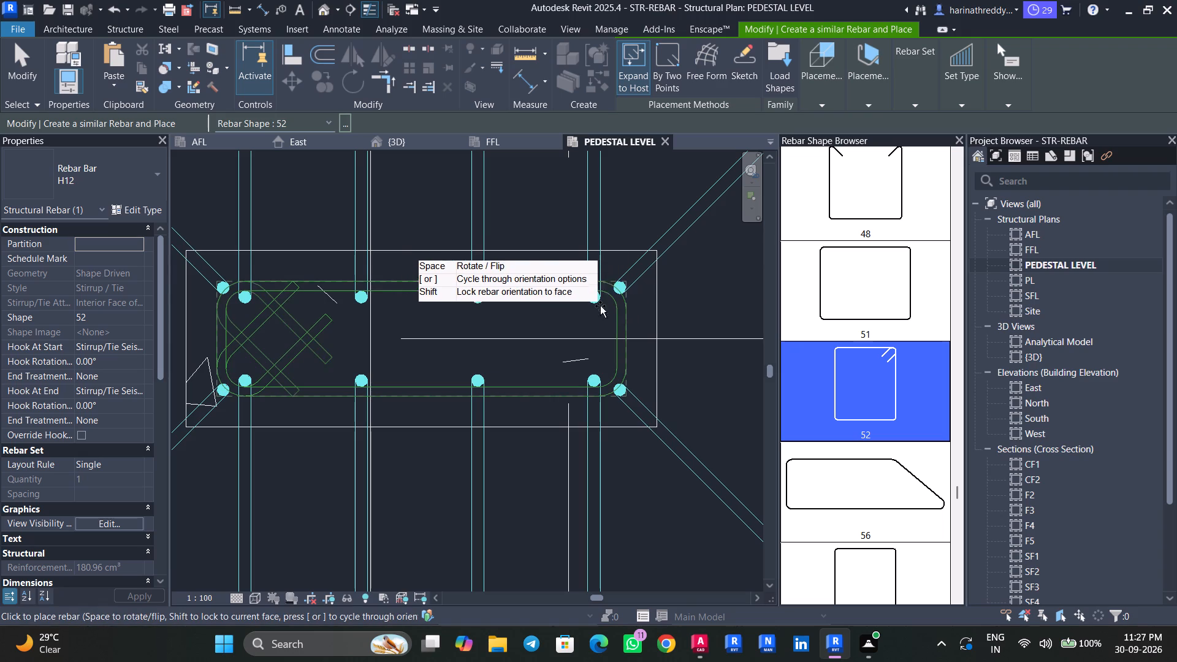
pyautogui.click(235, 306)
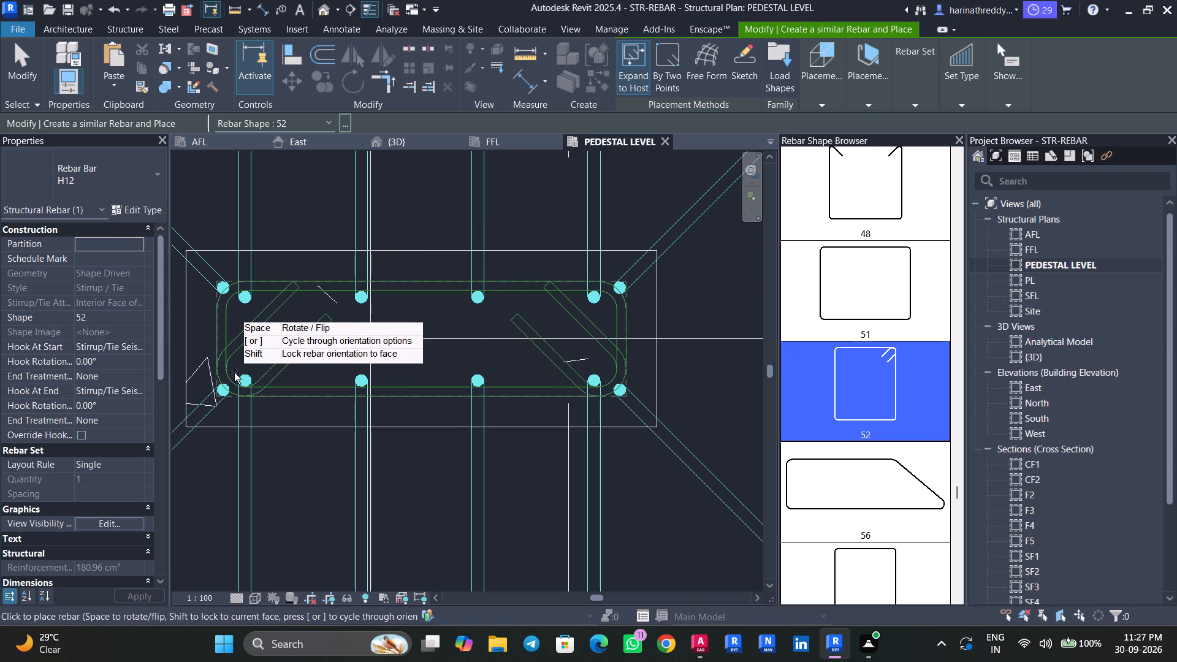
pyautogui.click(256, 370)
pyautogui.press('Escape')
pyautogui.press('Escape')
pyautogui.press('Escape')
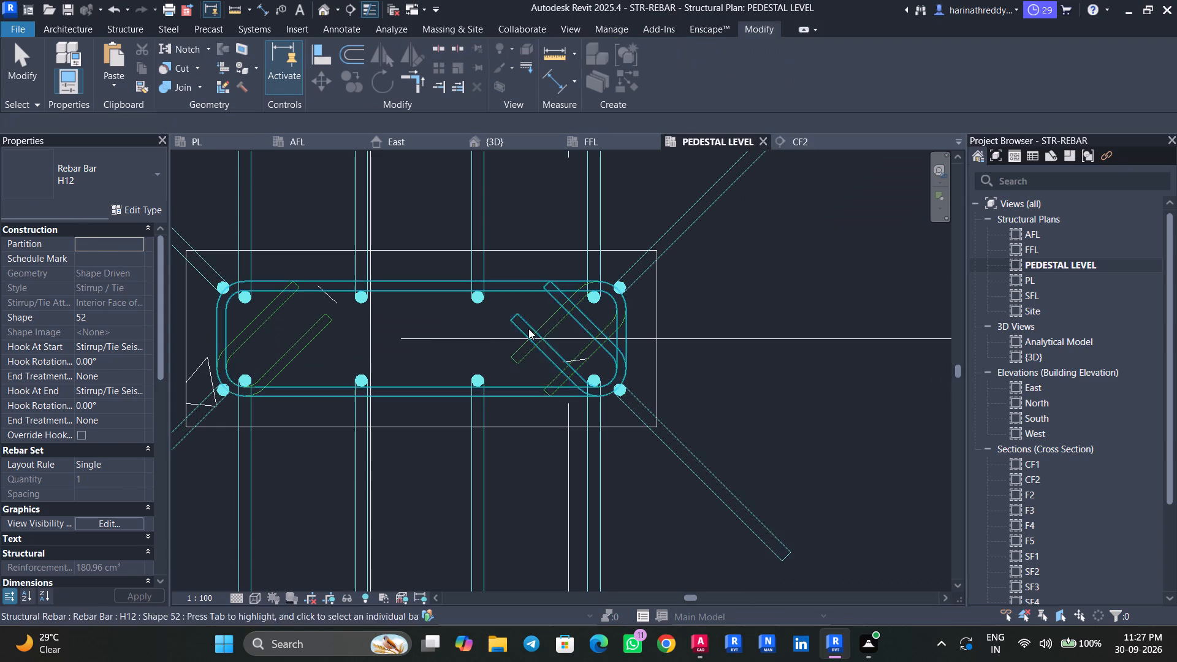
# Resize the stirrup with northeast hooks to about 210 mm long, enclosing the two easternmost intermediate bar pairs.
pyautogui.click(623, 327)
pyautogui.scroll(3, 614, 340)
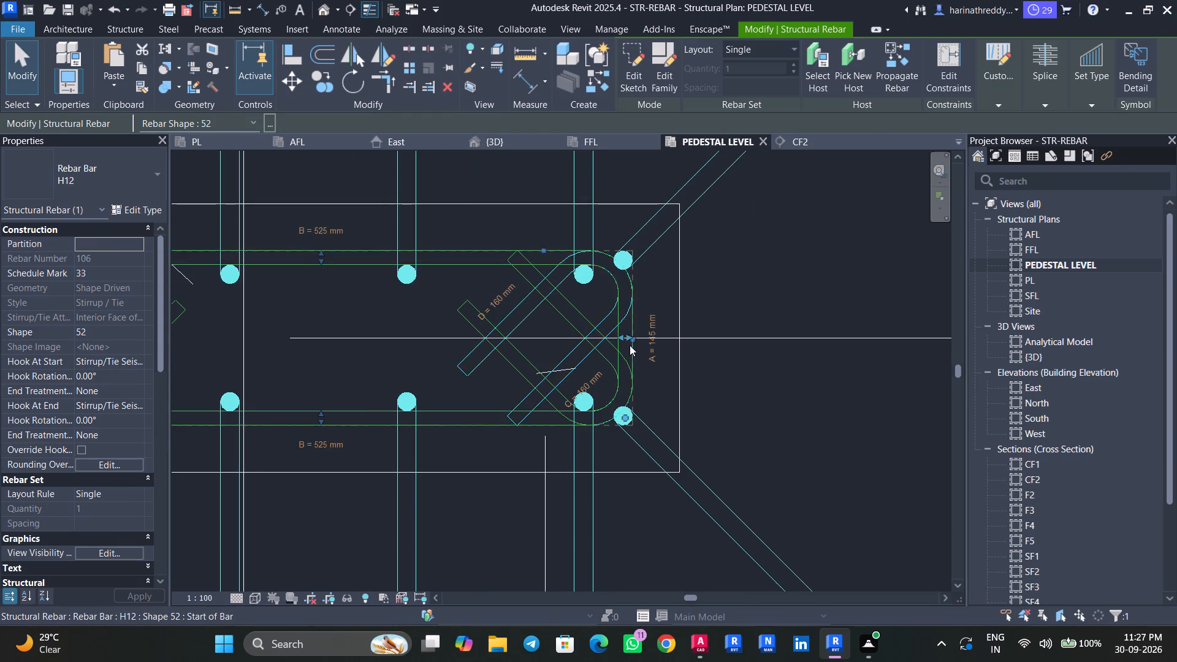
pyautogui.scroll(4, 630, 345)
pyautogui.moveTo(620, 333); pyautogui.dragTo(579, 333)
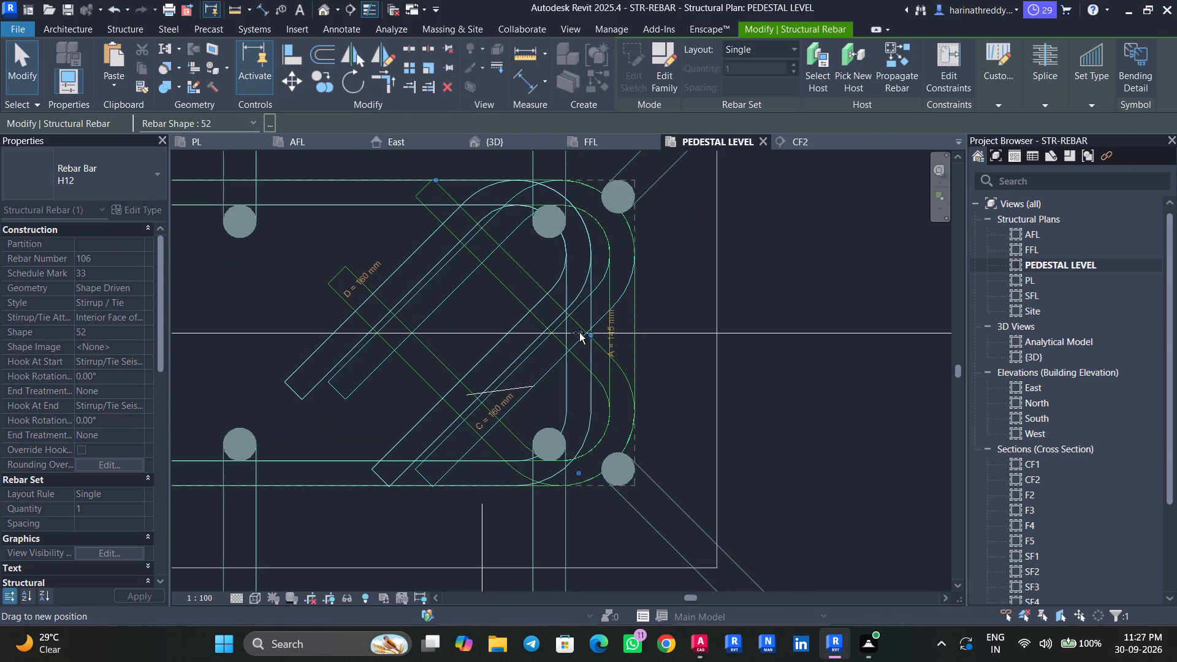
pyautogui.moveTo(579, 333); pyautogui.dragTo(410, 336)
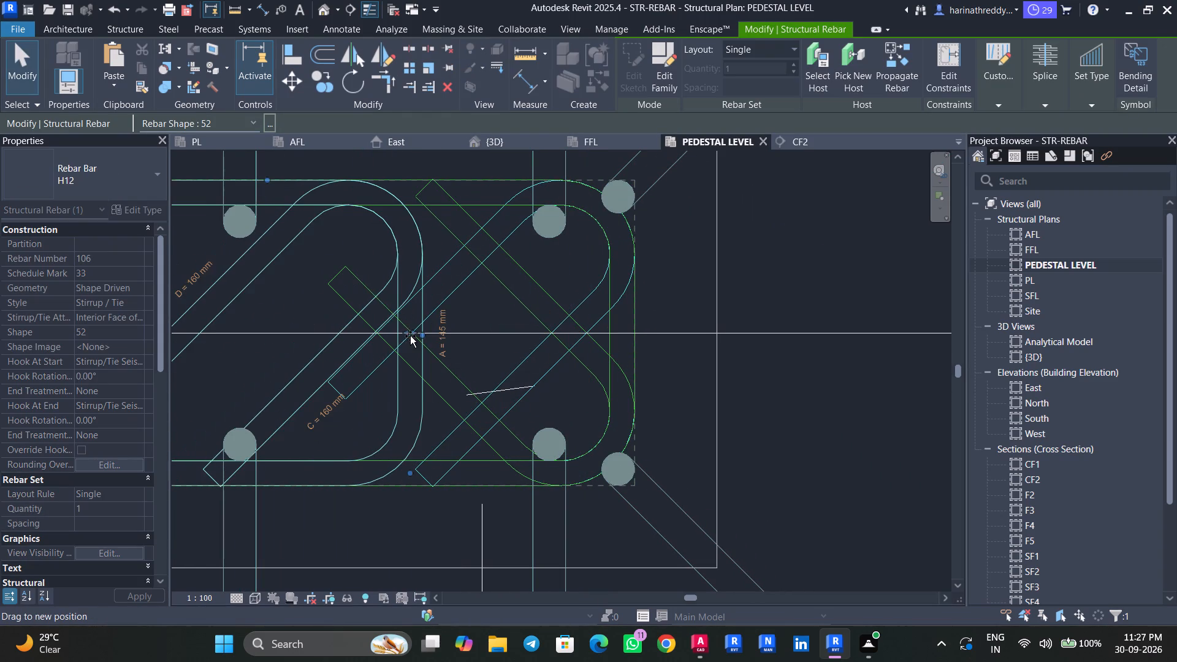
pyautogui.moveTo(410, 336); pyautogui.dragTo(576, 336)
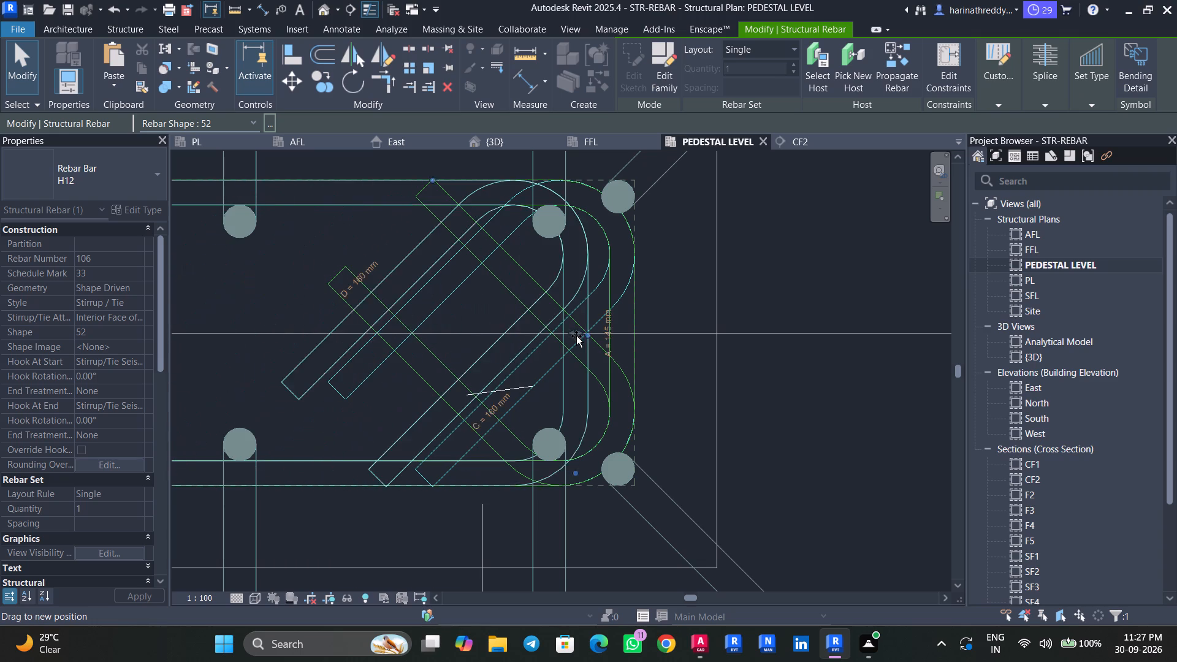
pyautogui.moveTo(576, 336); pyautogui.dragTo(593, 339)
pyautogui.scroll(-4, 441, 339)
pyautogui.scroll(1, 441, 339)
pyautogui.scroll(-4, 441, 339)
pyautogui.moveTo(381, 349); pyautogui.dragTo(549, 349, button='middle')
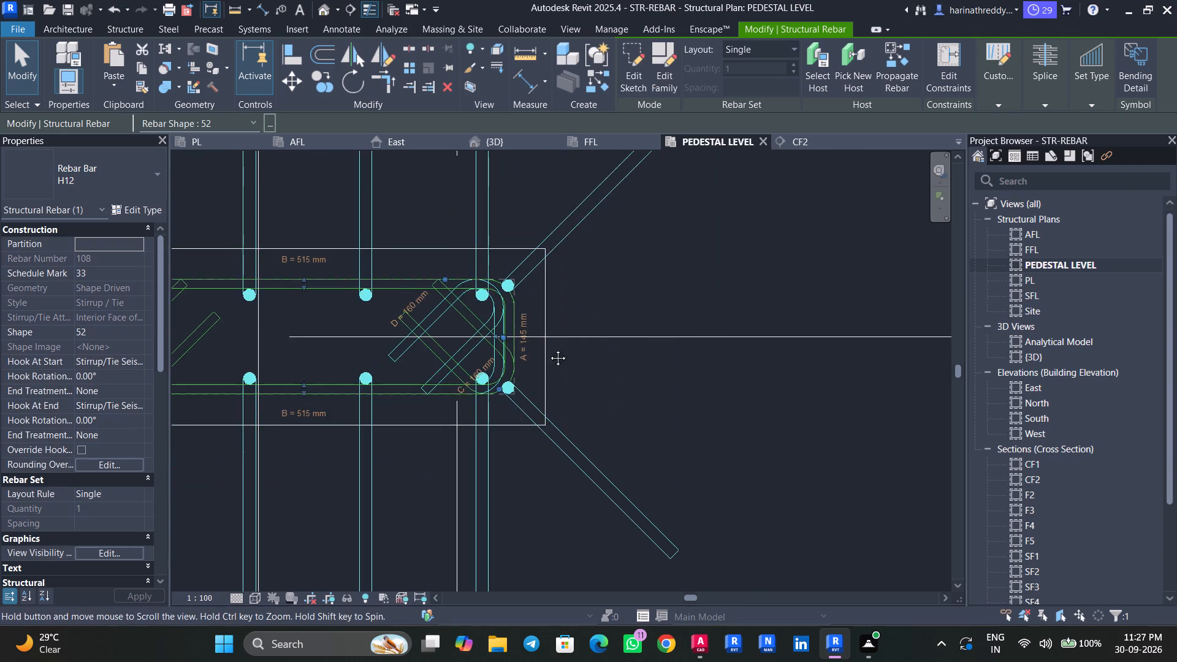
pyautogui.moveTo(549, 349); pyautogui.dragTo(584, 349, button='middle')
pyautogui.moveTo(314, 337); pyautogui.dragTo(547, 344)
pyautogui.press('Escape')
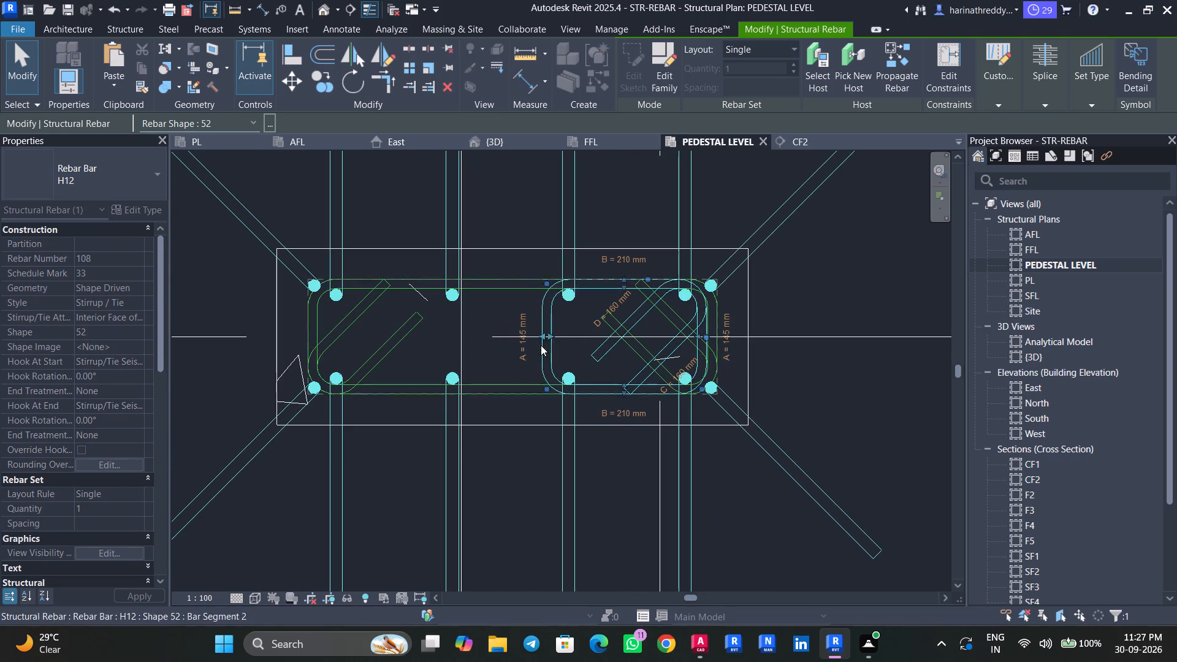
pyautogui.press('Escape')
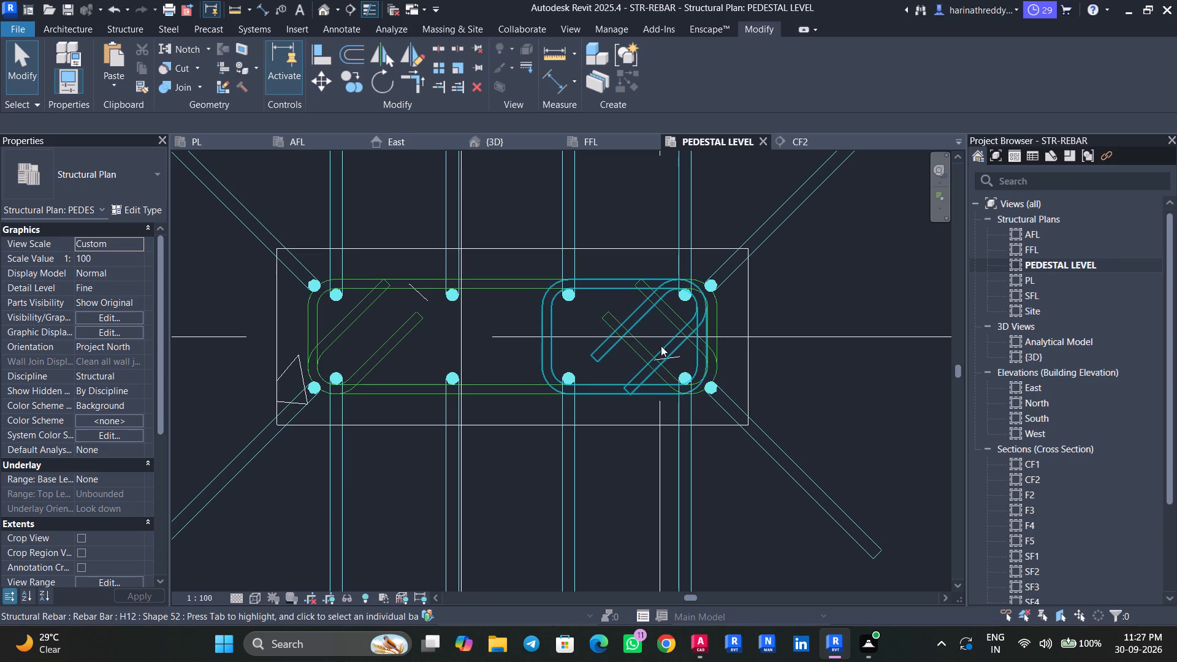
# Resize the stirrup with southeast hooks to about 210 mm long, enclosing the two westernmost intermediate bar pairs.
pyautogui.click(638, 358)
pyautogui.moveTo(712, 341); pyautogui.dragTo(593, 340)
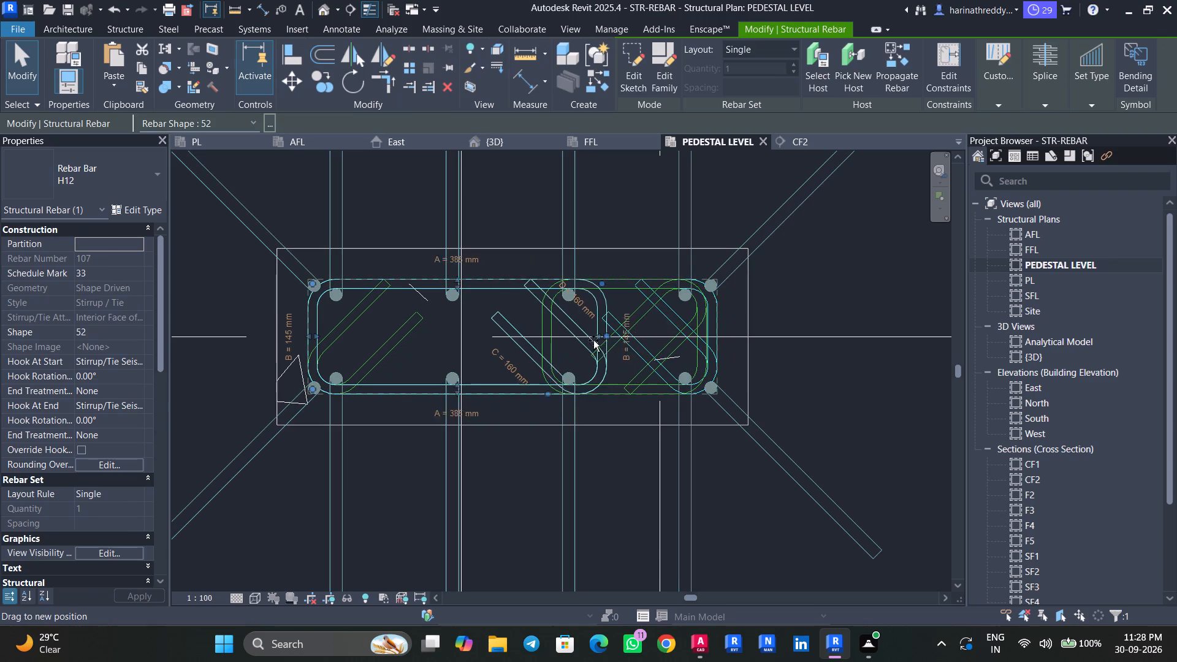
pyautogui.moveTo(593, 340); pyautogui.dragTo(519, 338)
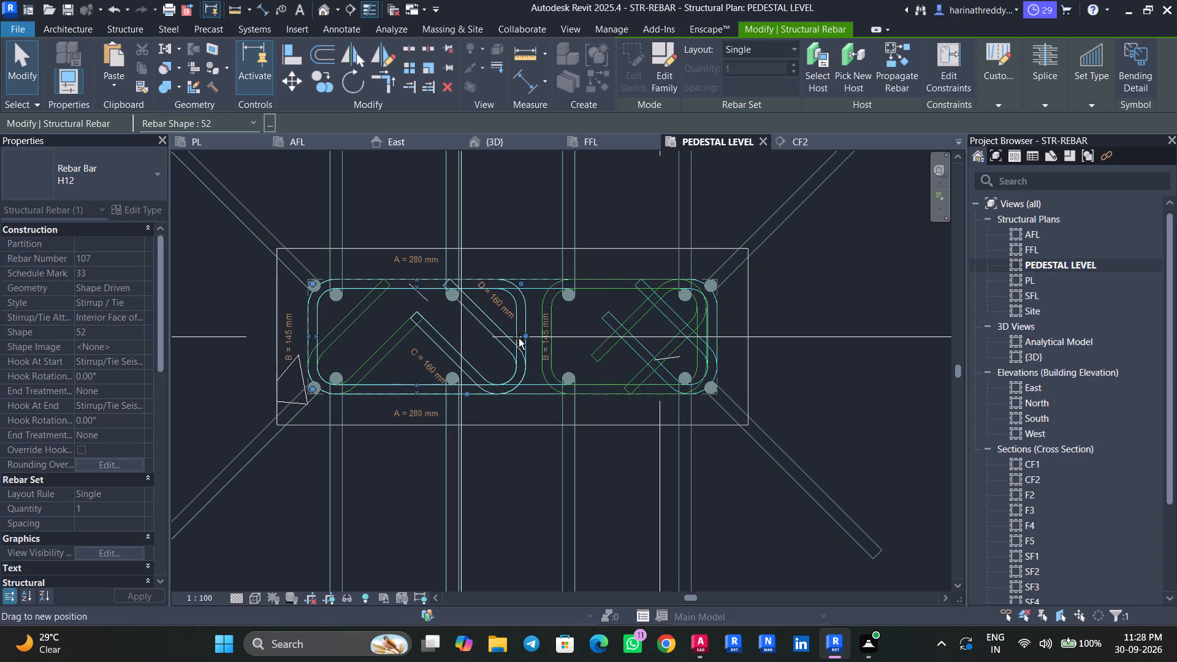
pyautogui.moveTo(519, 338); pyautogui.dragTo(486, 329)
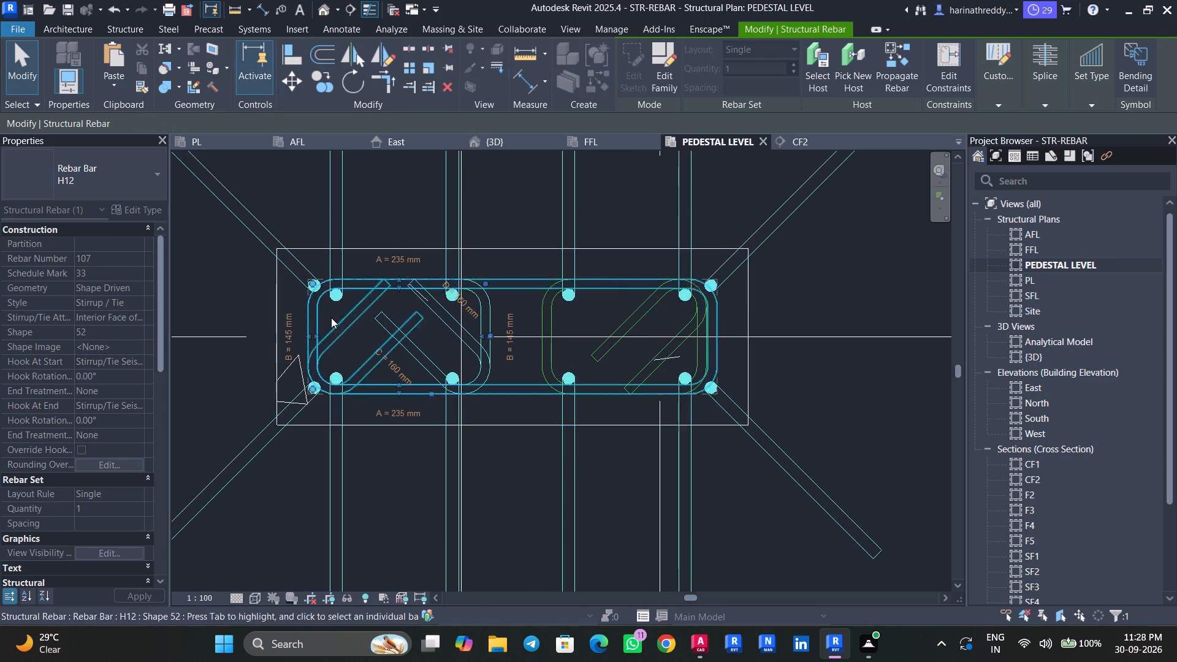
pyautogui.scroll(3, 331, 318)
pyautogui.moveTo(308, 349); pyautogui.dragTo(330, 348)
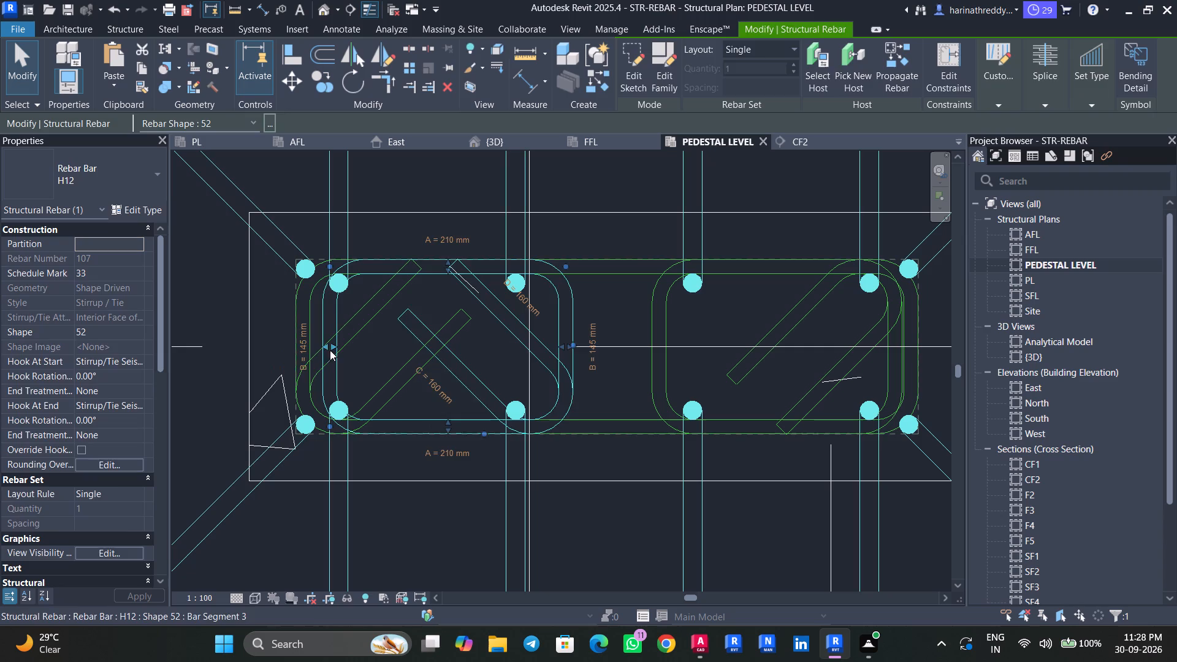
pyautogui.press('Escape')
pyautogui.press('Escape')
# Nudge the north row of four H16 shape 11 bars slightly east and south, inside the stirrups.
pyautogui.click(343, 291)
pyautogui.press('Right')
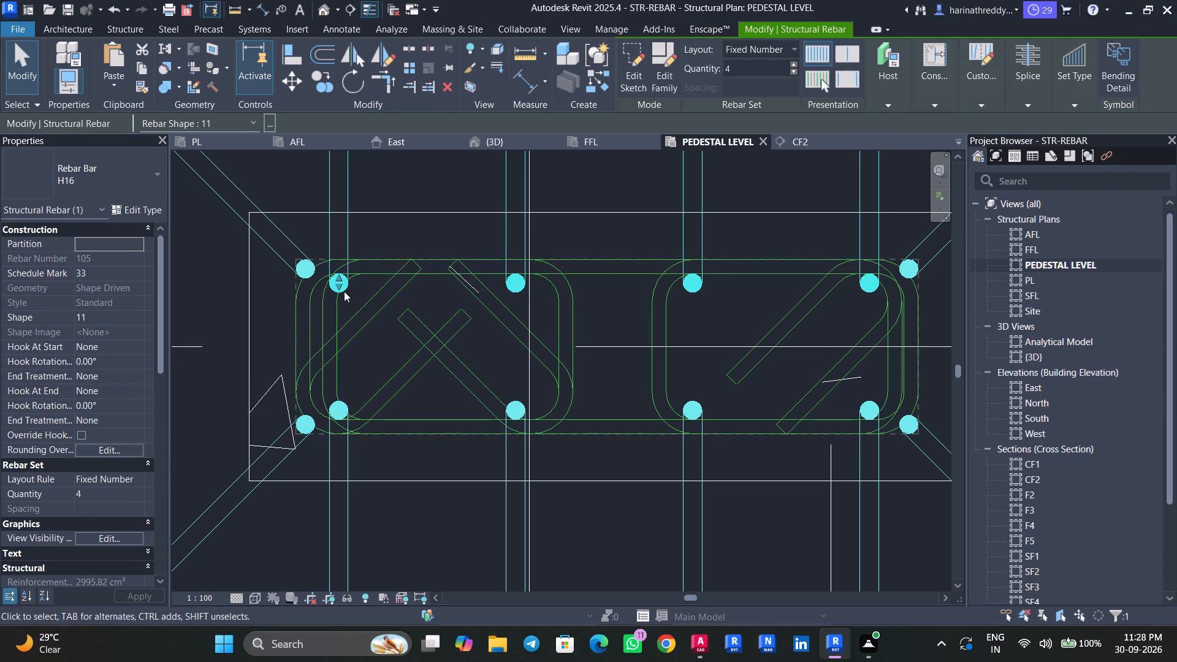
pyautogui.press('Right')
pyautogui.press('Down')
pyautogui.scroll(3, 348, 318)
pyautogui.press('Escape')
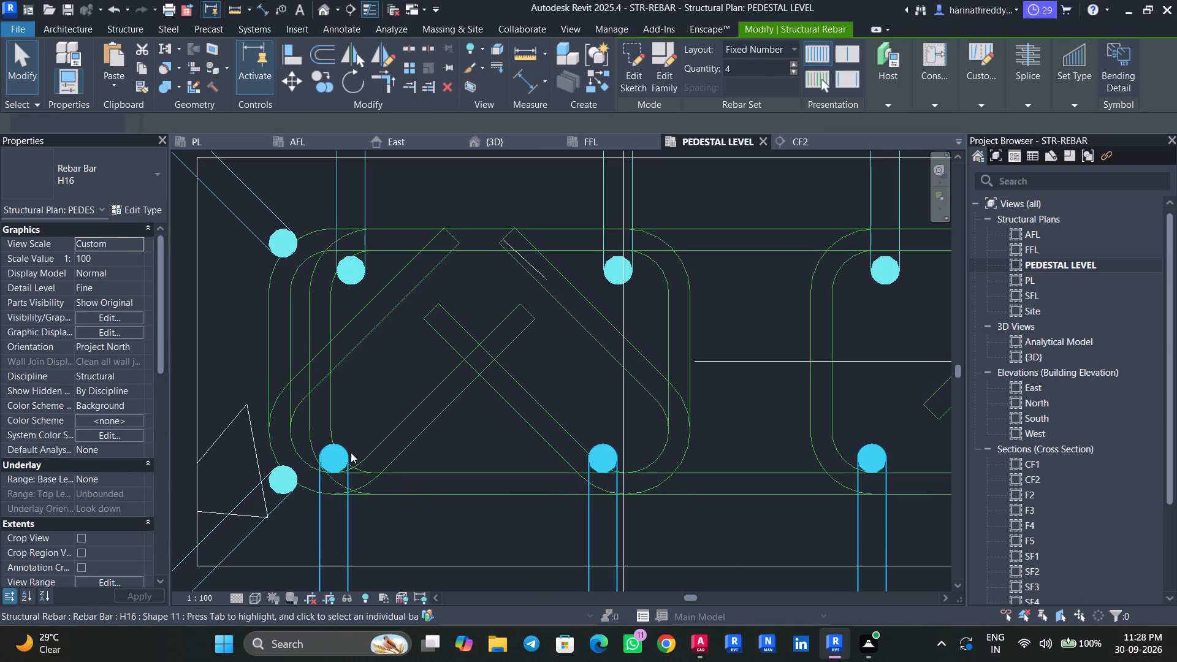
# Nudge the south row of four H16 shape 11 bars slightly east and north, inside the stirrups.
pyautogui.click(351, 455)
pyautogui.press('Right')
pyautogui.press('Right')
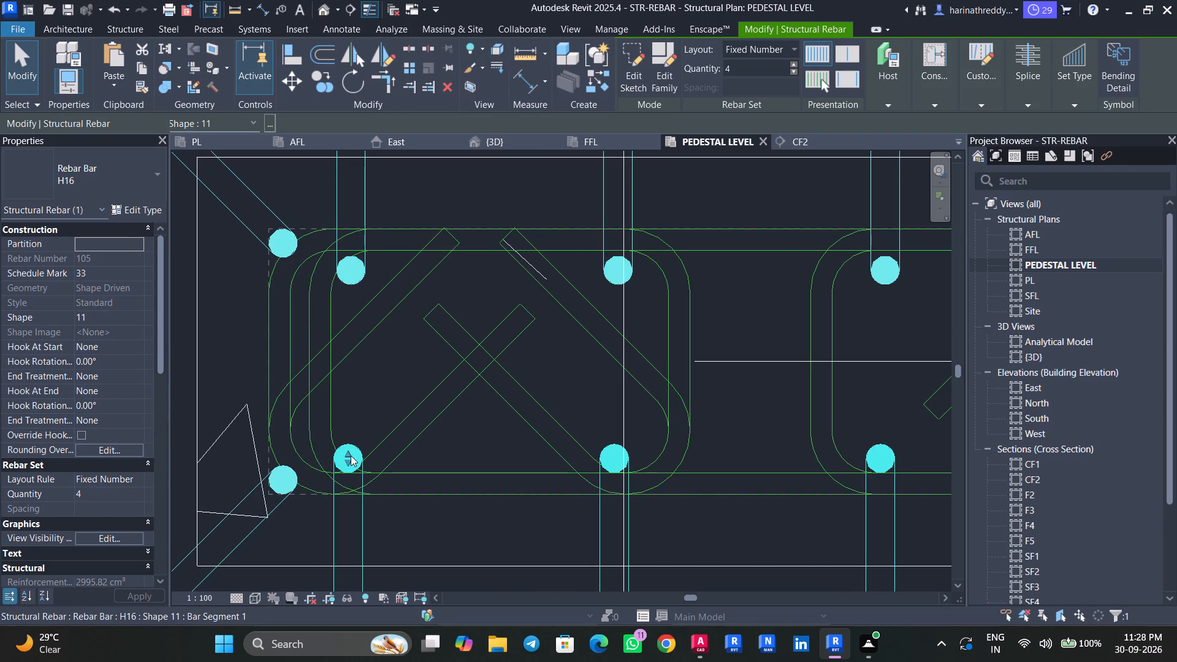
pyautogui.press('Right')
pyautogui.press('Right')
pyautogui.press('Up')
pyautogui.press('Right')
pyautogui.press('Right')
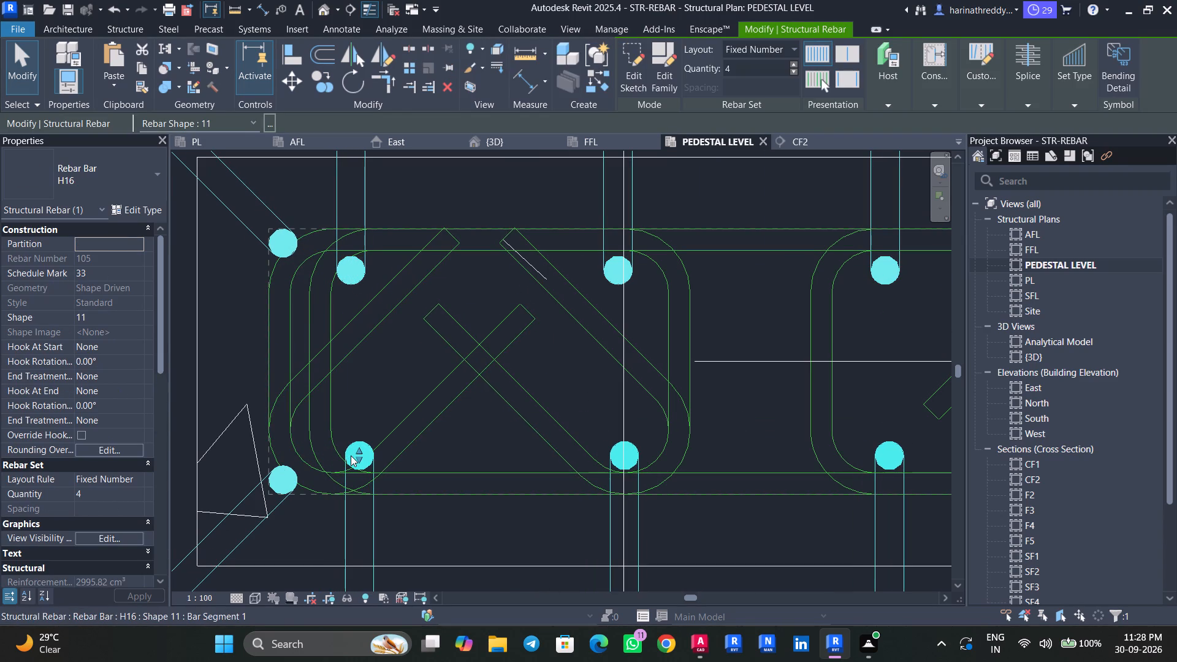
pyautogui.press('Escape')
pyautogui.press('Escape')
pyautogui.click(276, 404)
pyautogui.press('Escape')
pyautogui.press('Escape')
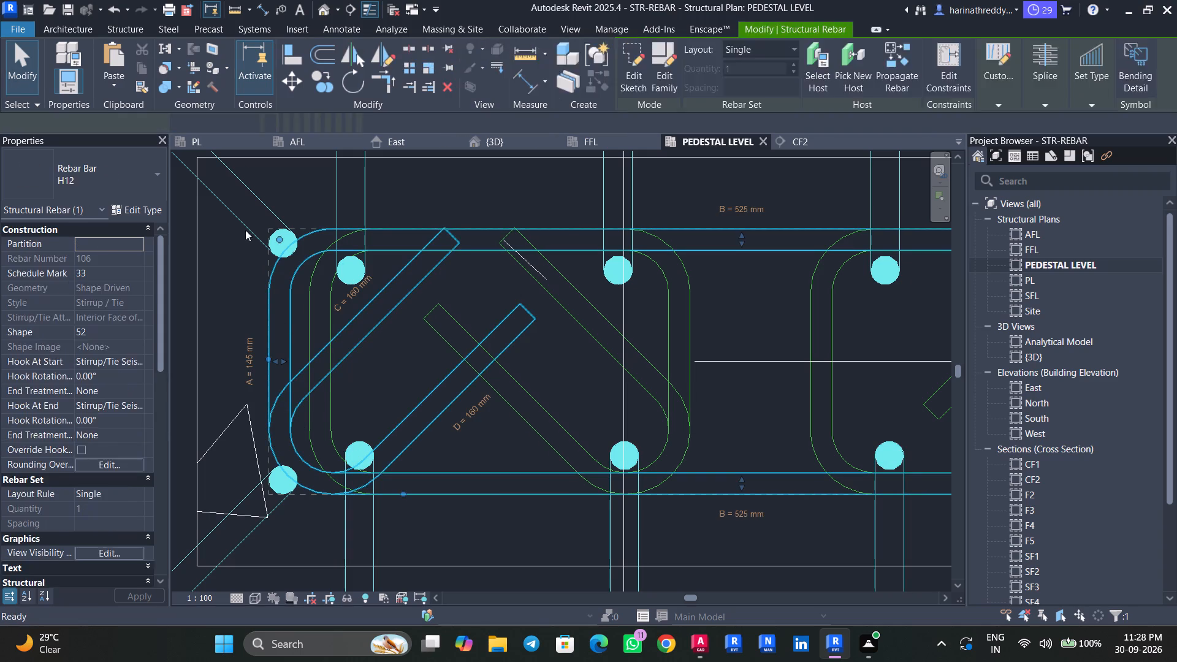
# Nudge the northwest corner H16 shape 11 bar southeast until it sits inside the outer stirrup's corner.
pyautogui.click(256, 223)
pyautogui.press('Down')
pyautogui.press('Down')
pyautogui.press('Right')
pyautogui.press('Right')
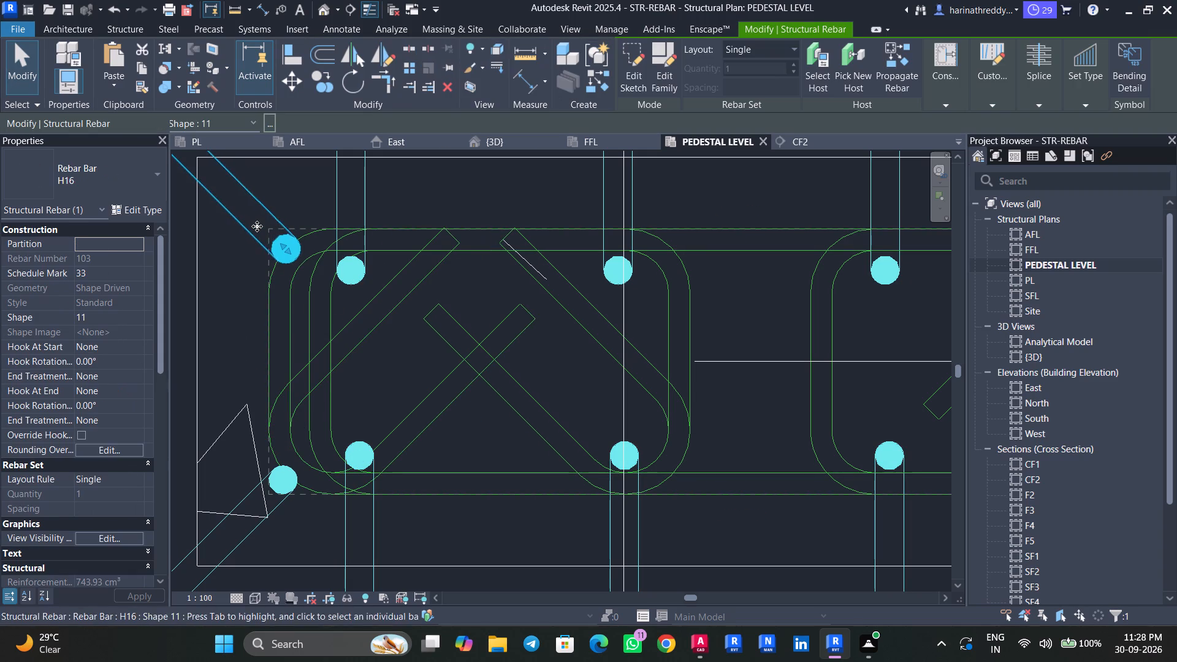
pyautogui.press('Right')
pyautogui.press('Right')
pyautogui.press('Right')
pyautogui.press('Right')
pyautogui.press('Right')
pyautogui.press('Down')
pyautogui.press('Down')
pyautogui.press('Down')
pyautogui.press('Down')
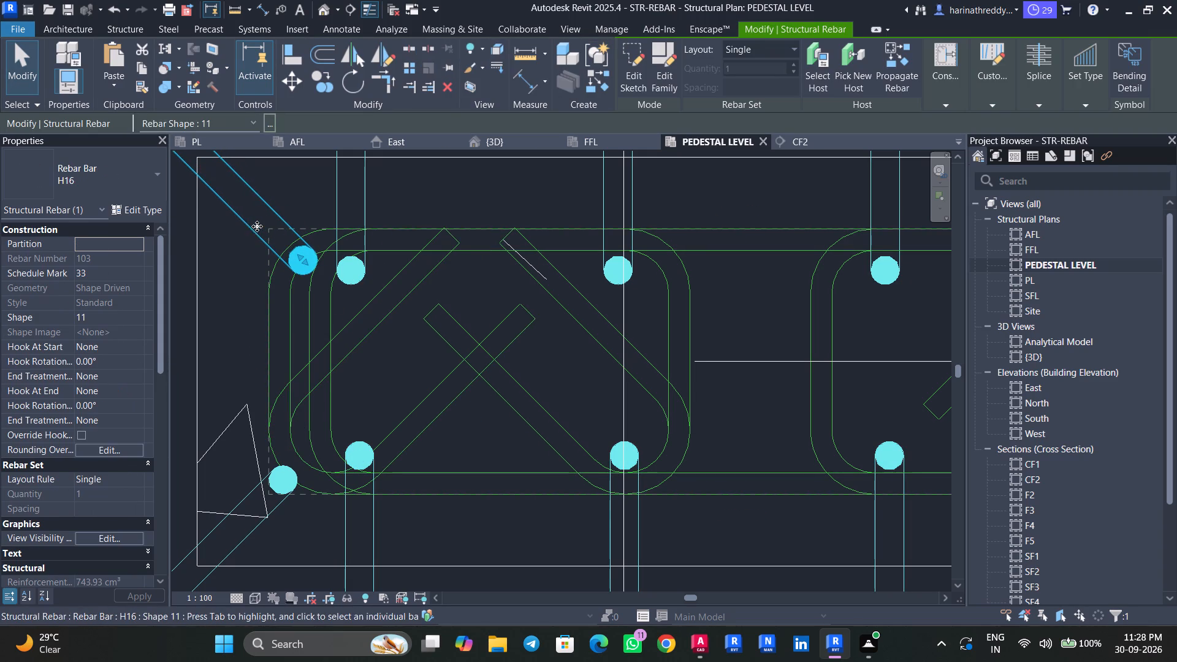
pyautogui.press('Down')
pyautogui.press('Down')
pyautogui.press('Right')
pyautogui.press('Right')
pyautogui.press('Down')
pyautogui.press('Down')
pyautogui.press('Right')
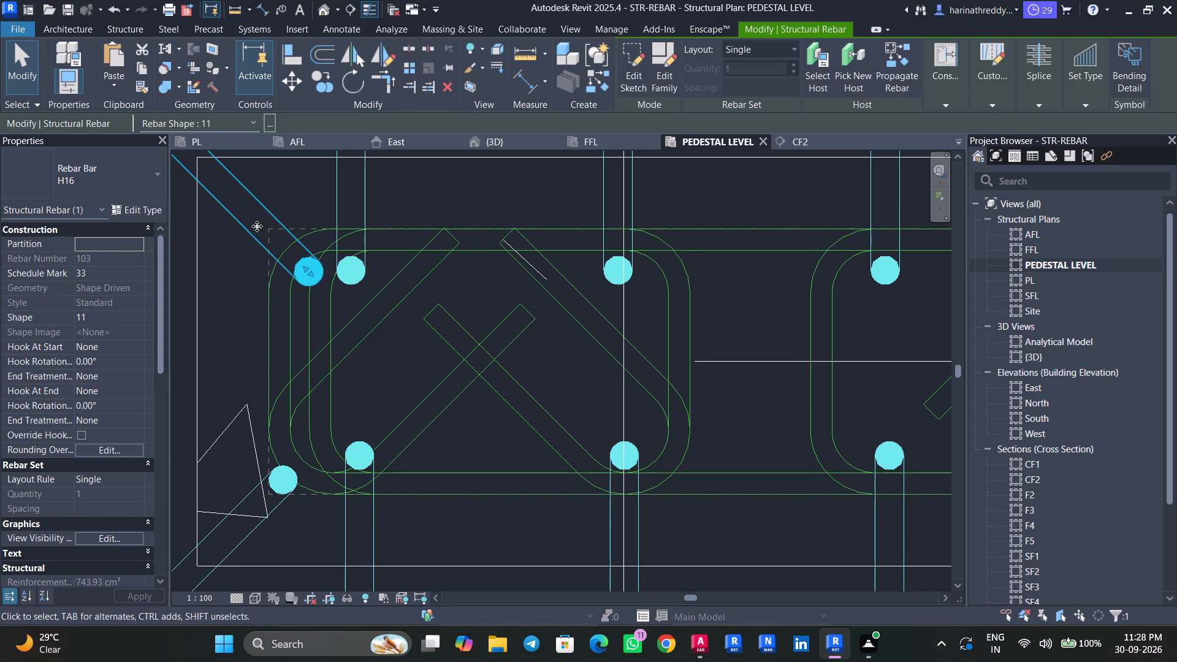
pyautogui.press('Right')
pyautogui.press('Down')
pyautogui.press('Down')
pyautogui.press('Right')
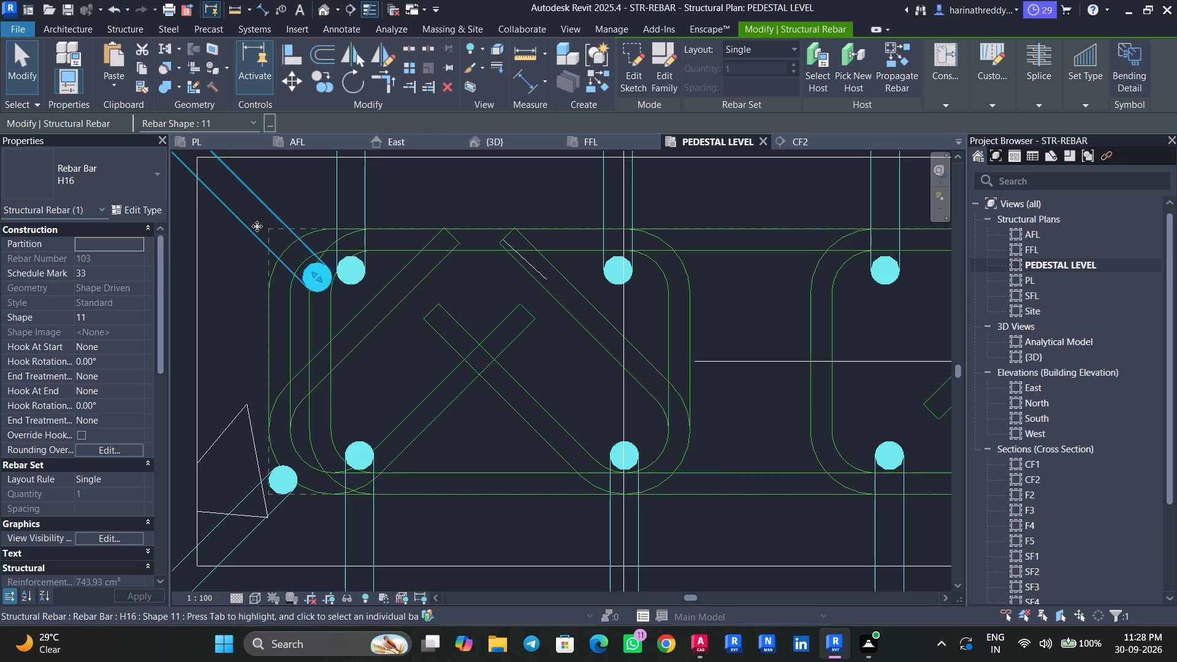
pyautogui.press('Escape')
pyautogui.press('Escape')
pyautogui.press('Escape')
# Shift both ends of the western inner stirrup eastward, leaving it about 205 mm long.
pyautogui.click(674, 316)
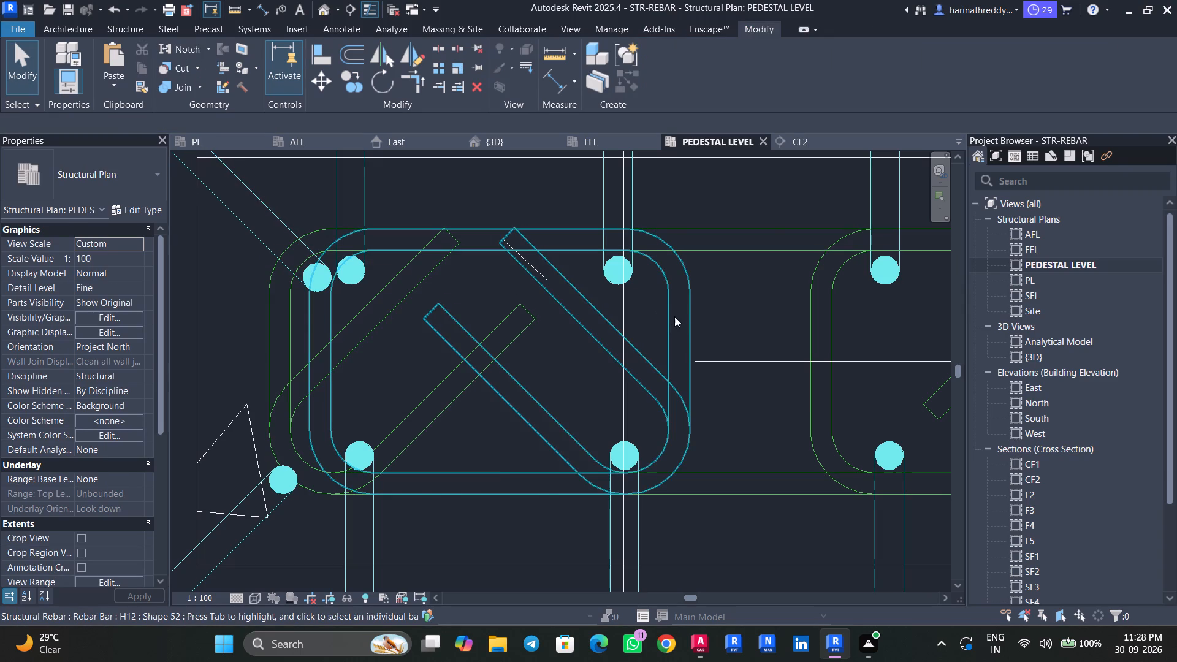
pyautogui.moveTo(688, 363); pyautogui.dragTo(747, 369)
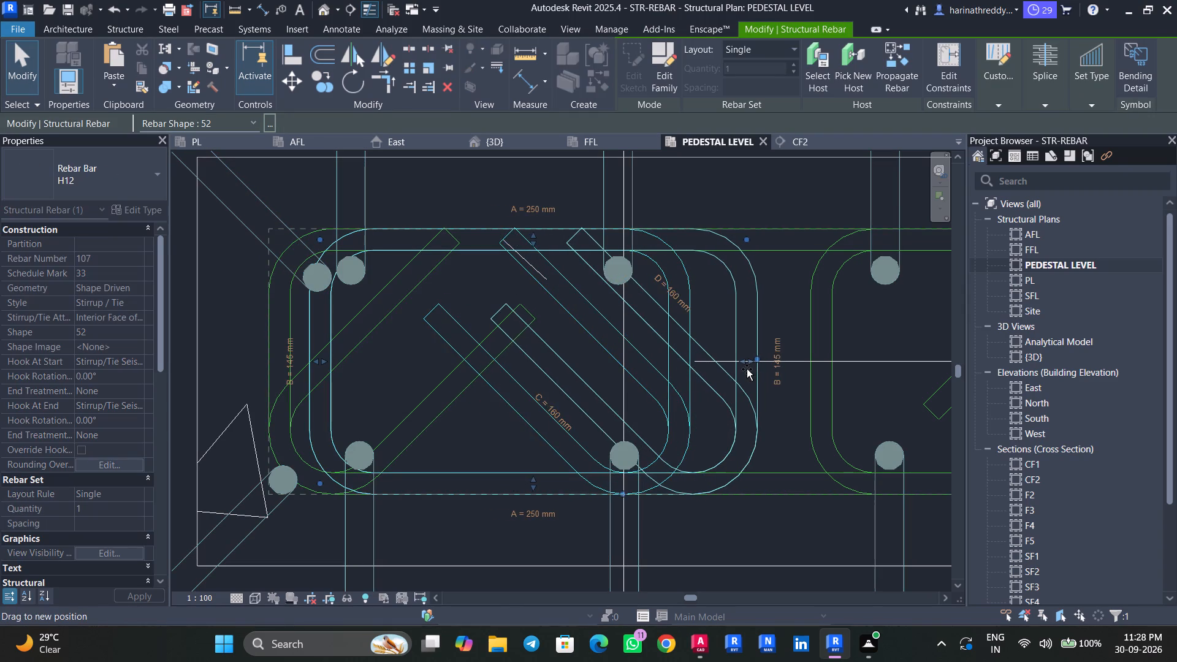
pyautogui.moveTo(747, 369); pyautogui.dragTo(744, 369)
pyautogui.moveTo(326, 367); pyautogui.dragTo(393, 370)
pyautogui.press('Escape')
pyautogui.press('Escape')
# Shift the north row's H16 bars east so the westernmost bar sits just inside the western inner stirrup.
pyautogui.click(353, 221)
pyautogui.moveTo(371, 208); pyautogui.dragTo(386, 322, button='middle')
pyautogui.scroll(1, 386, 322)
pyautogui.press('Escape')
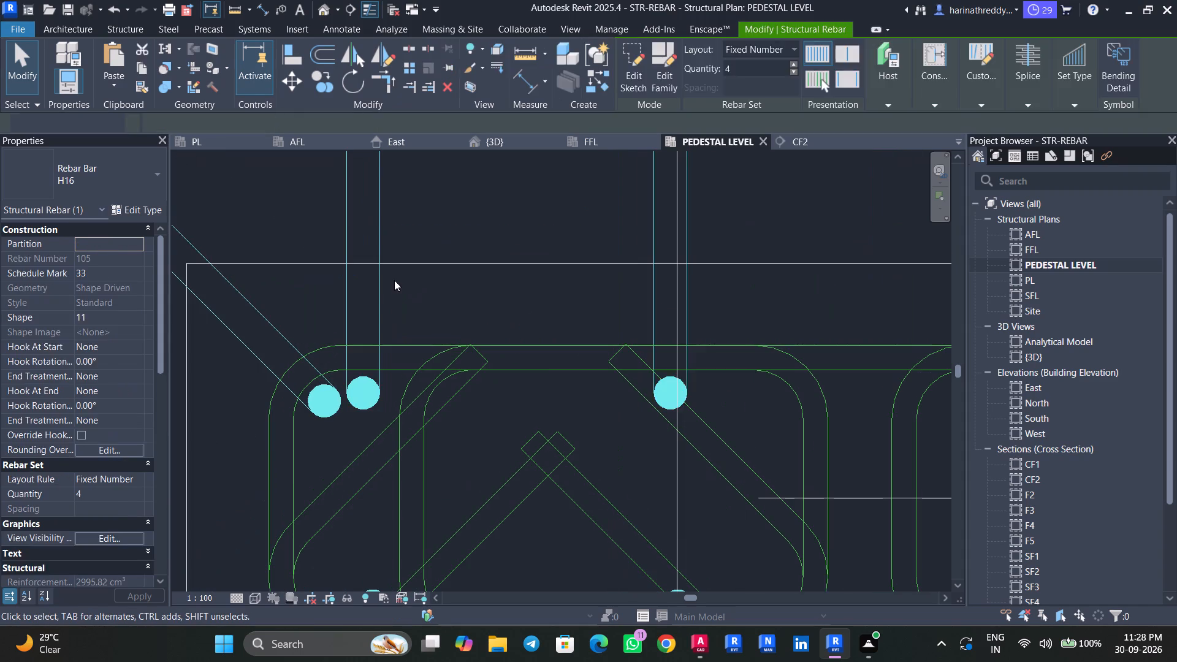
pyautogui.click(383, 279)
pyautogui.scroll(-4, 383, 279)
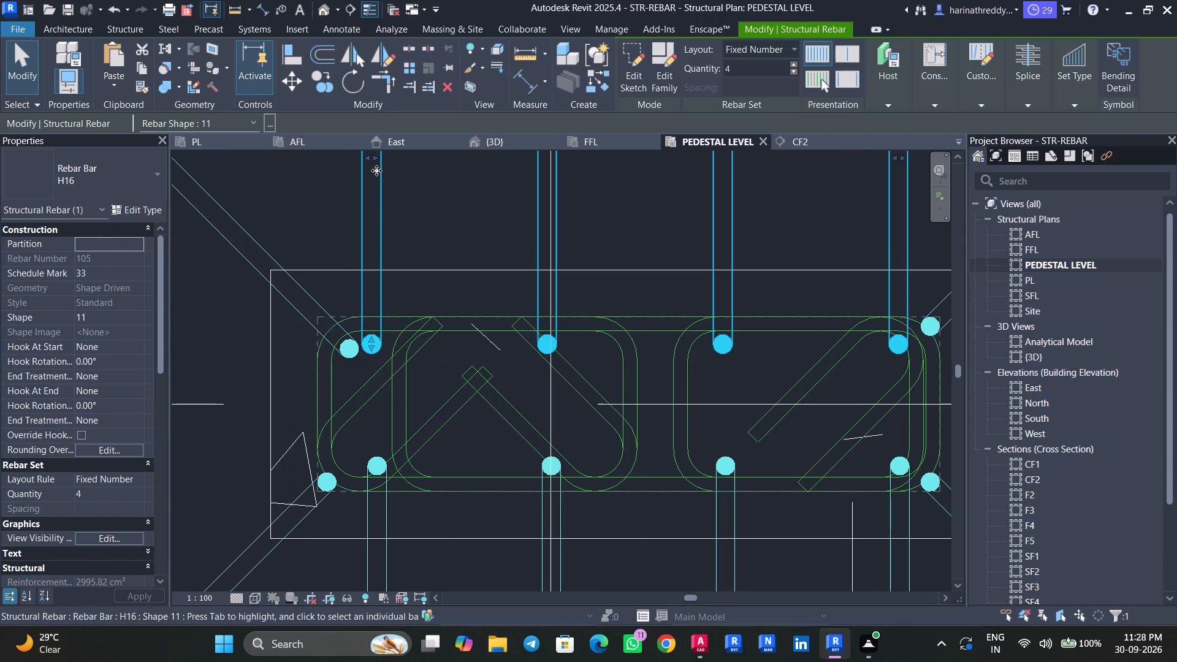
pyautogui.moveTo(376, 159); pyautogui.dragTo(405, 165)
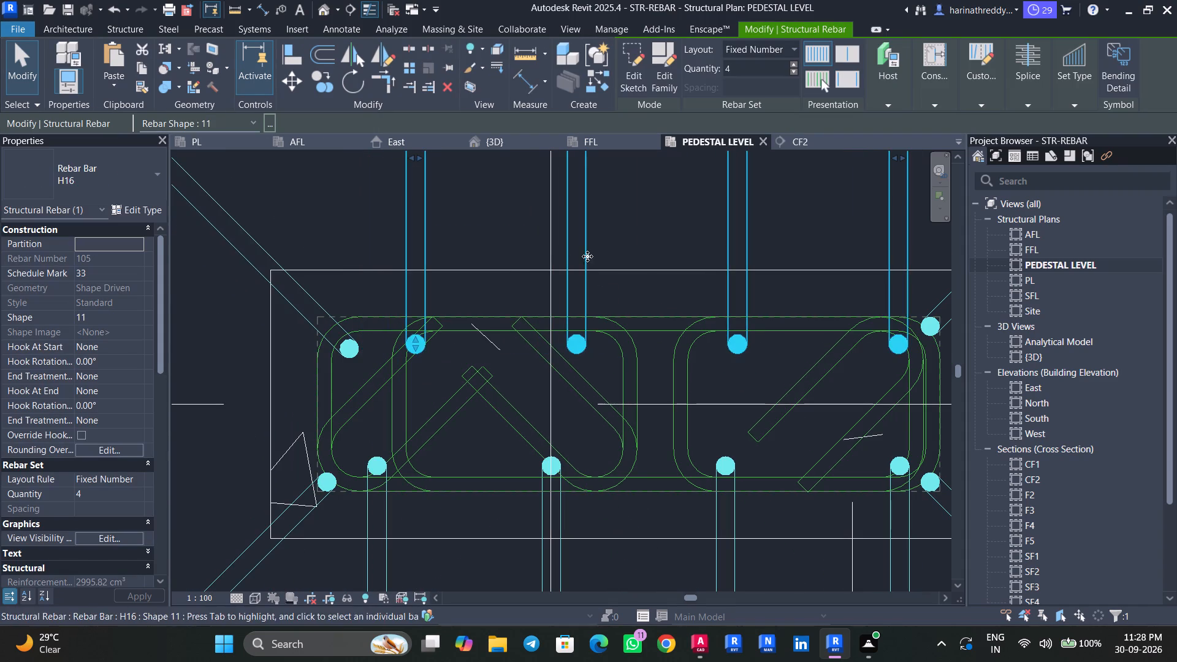
pyautogui.moveTo(593, 237); pyautogui.dragTo(539, 319, button='middle')
pyautogui.press('Escape')
pyautogui.press('Escape')
pyautogui.click(531, 282)
pyautogui.press('Escape')
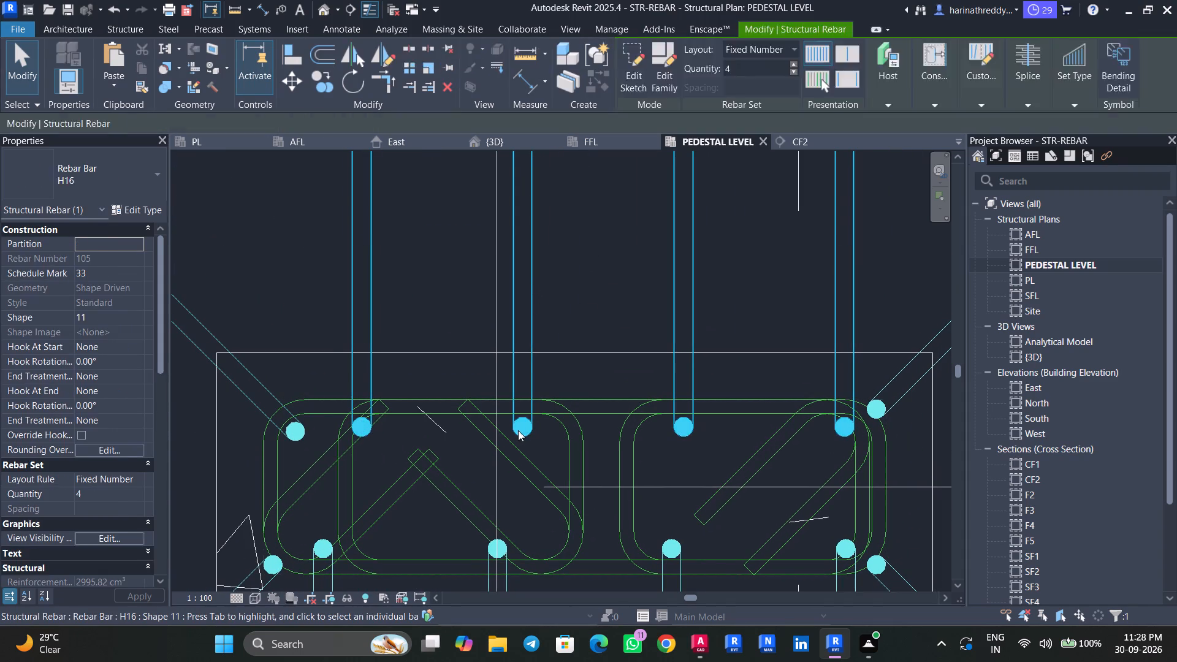
pyautogui.click(518, 429)
pyautogui.scroll(6, 520, 429)
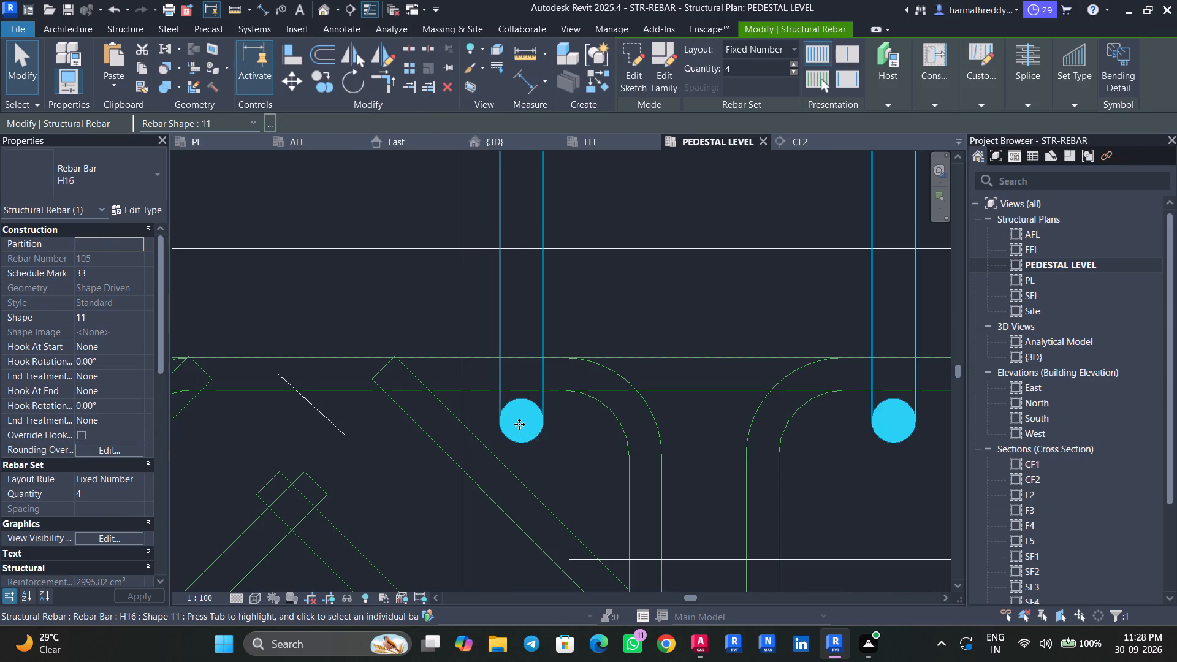
pyautogui.moveTo(519, 424); pyautogui.dragTo(581, 425)
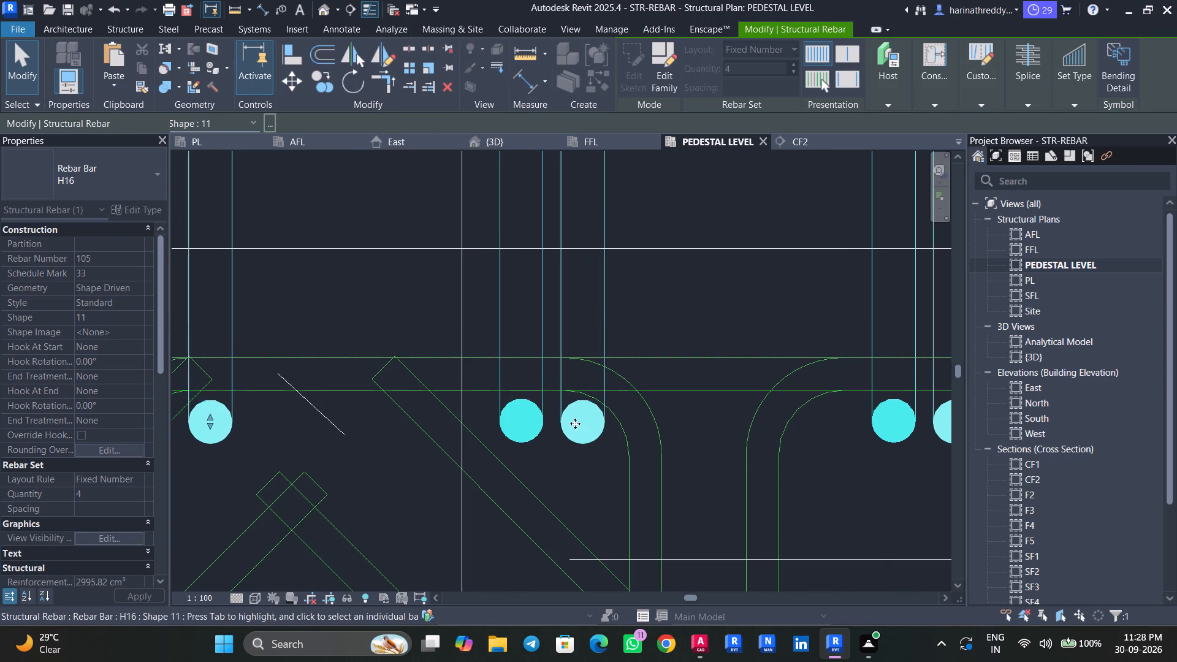
pyautogui.scroll(-7, 574, 424)
pyautogui.moveTo(433, 260); pyautogui.dragTo(424, 262)
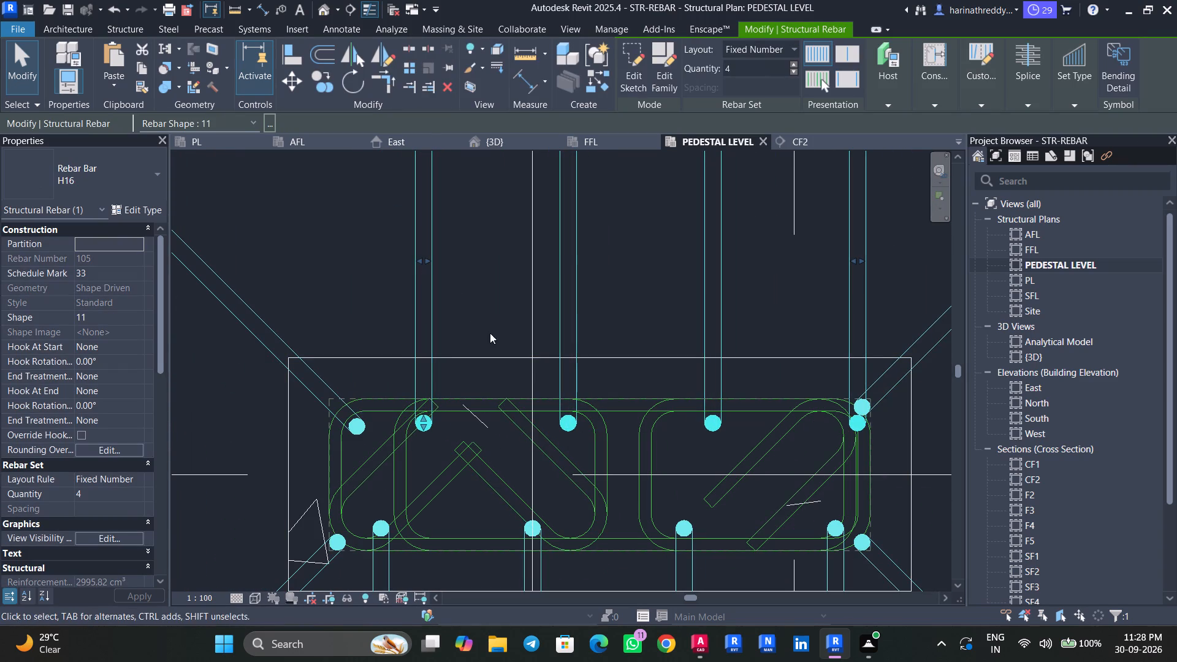
# Pull the east end of the north H16 bar row westward so its last bar sits within the eastern inner stirrup.
pyautogui.press('Escape')
pyautogui.click(595, 459)
pyautogui.press('Escape')
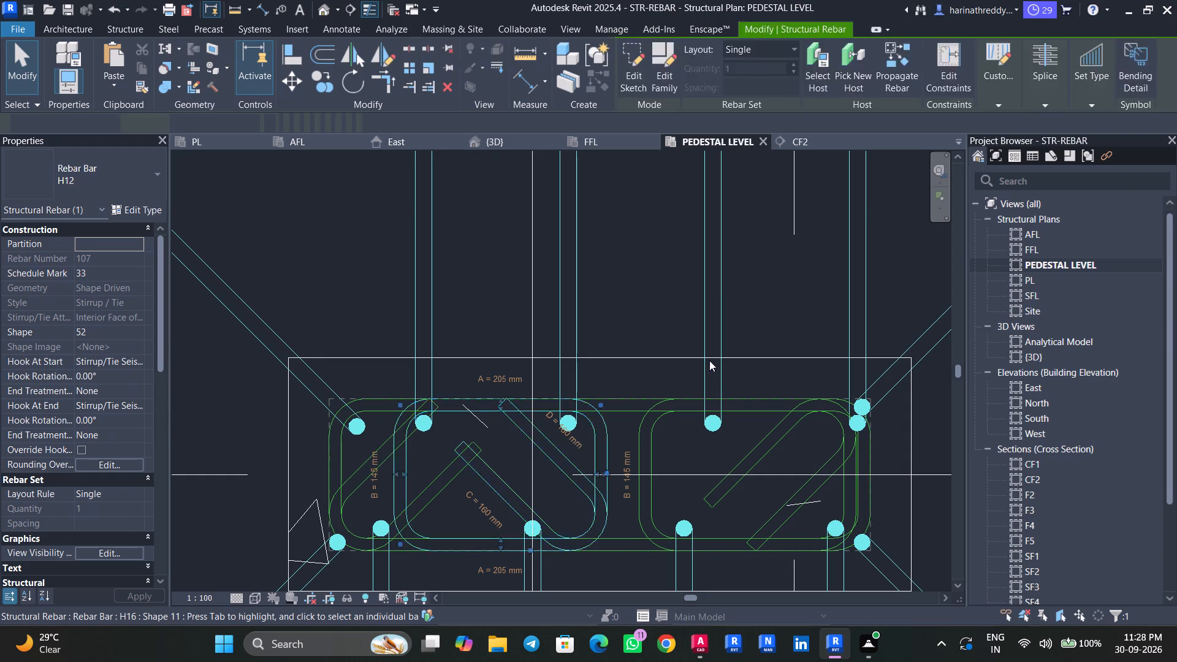
pyautogui.click(707, 353)
pyautogui.moveTo(727, 252); pyautogui.dragTo(671, 295, button='middle')
pyautogui.moveTo(796, 299); pyautogui.dragTo(794, 299)
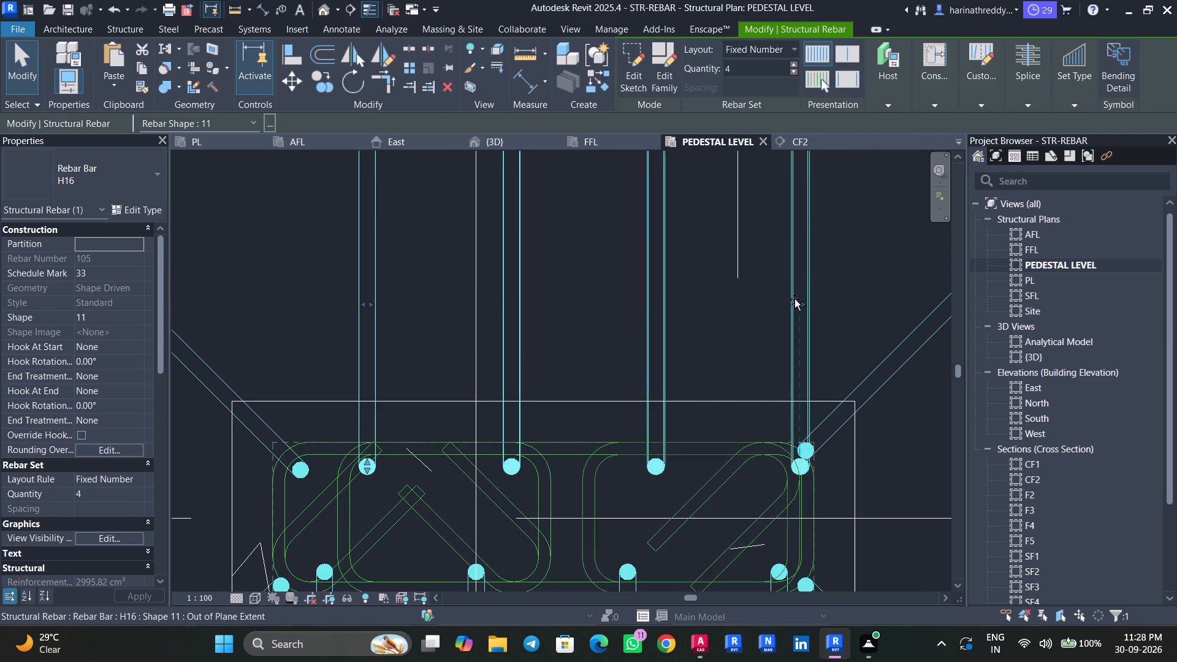
pyautogui.moveTo(794, 299); pyautogui.dragTo(763, 301)
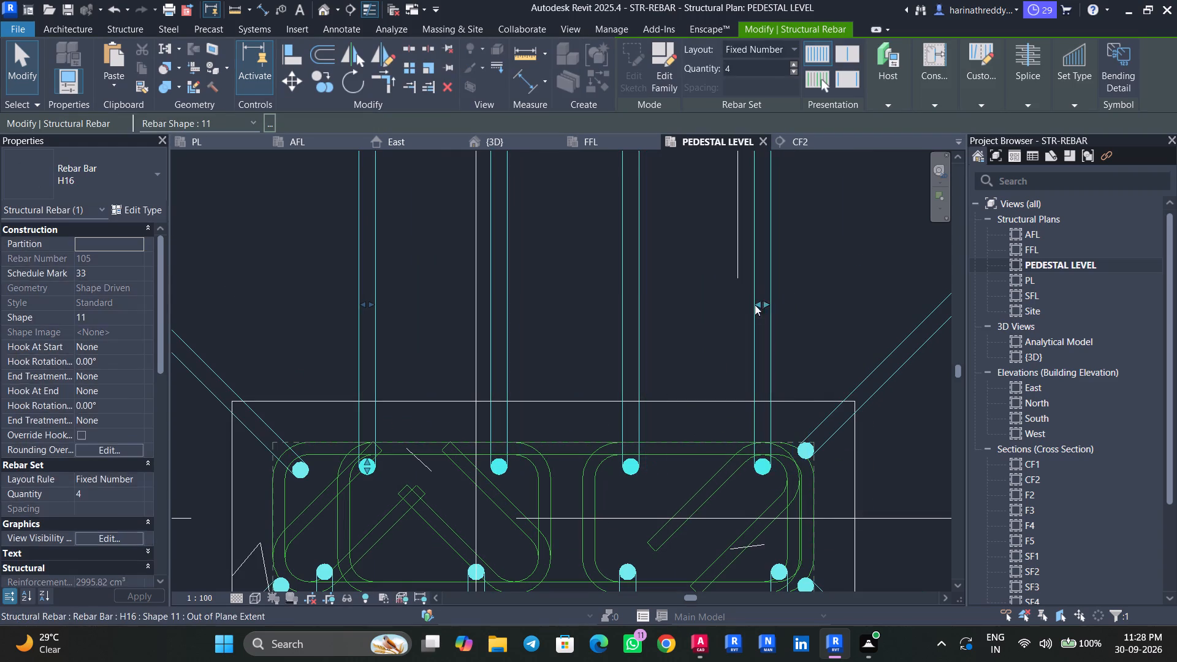
pyautogui.press('Escape')
pyautogui.press('Escape')
# Move the eastern inner stirrup's east side westward against the easternmost intermediate bars, making it about 200 mm long.
pyautogui.click(779, 519)
pyautogui.scroll(5, 771, 506)
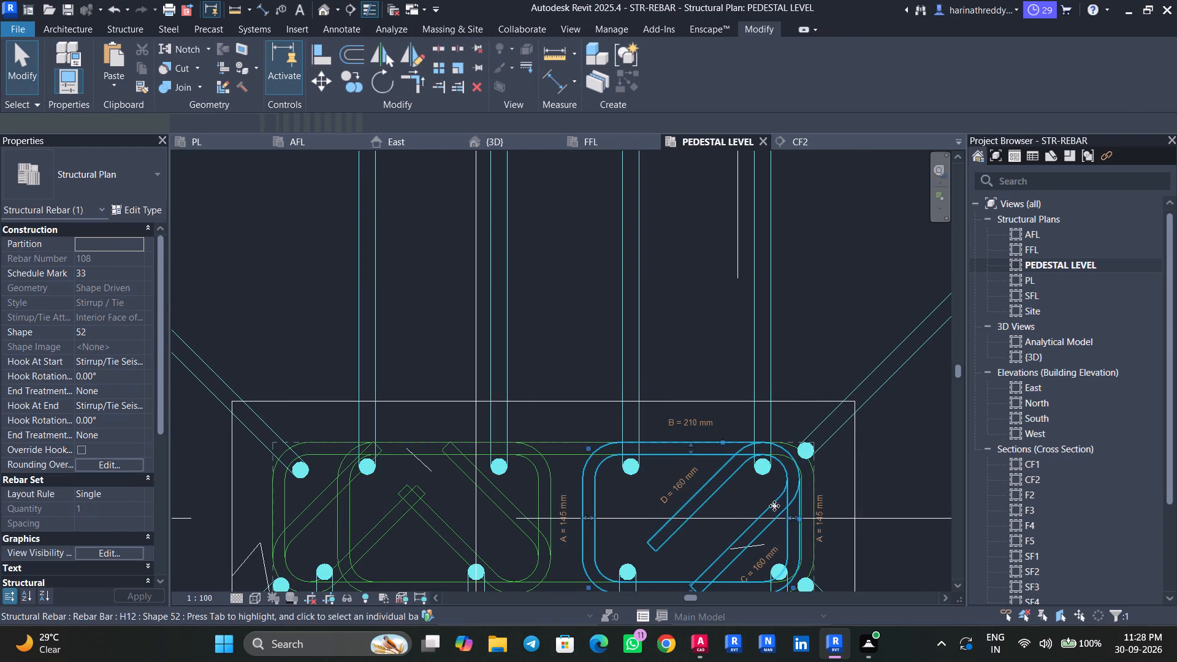
pyautogui.scroll(3, 818, 564)
pyautogui.moveTo(812, 550); pyautogui.dragTo(737, 422, button='middle')
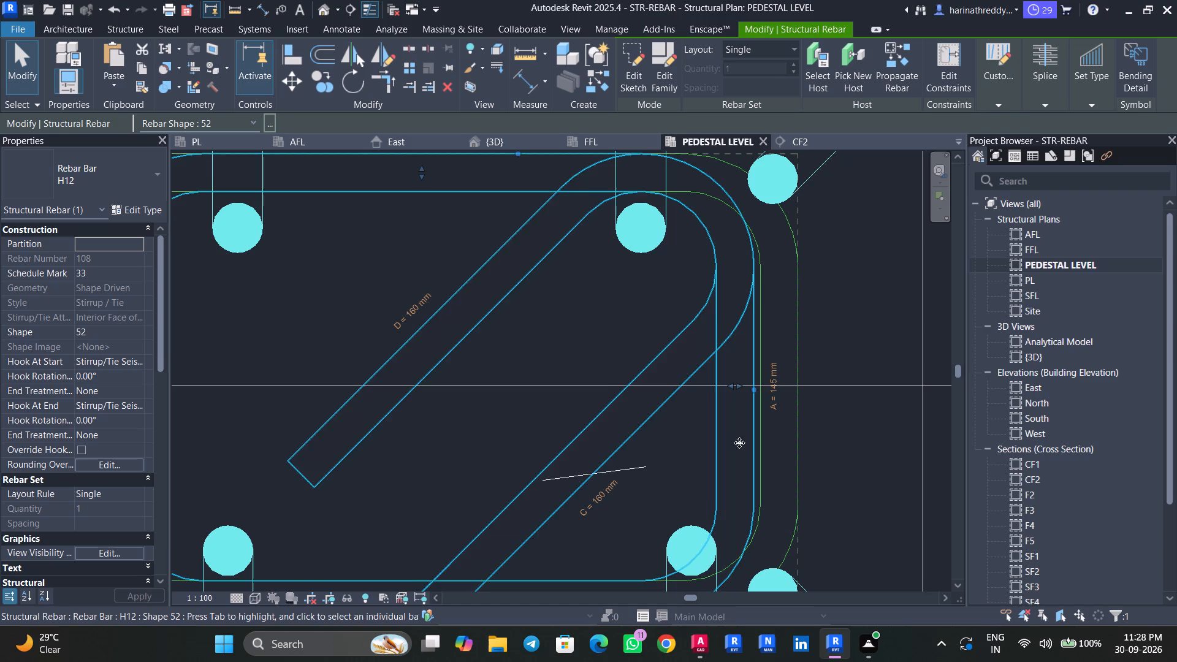
pyautogui.moveTo(729, 386); pyautogui.dragTo(699, 384)
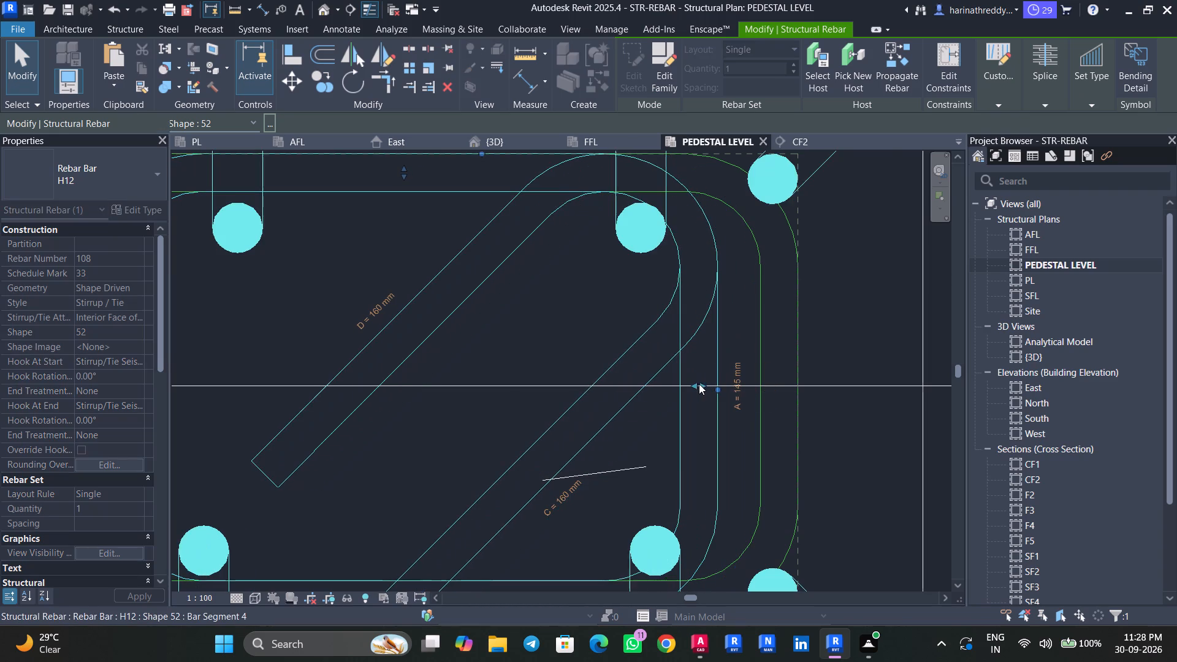
pyautogui.scroll(-7, 690, 387)
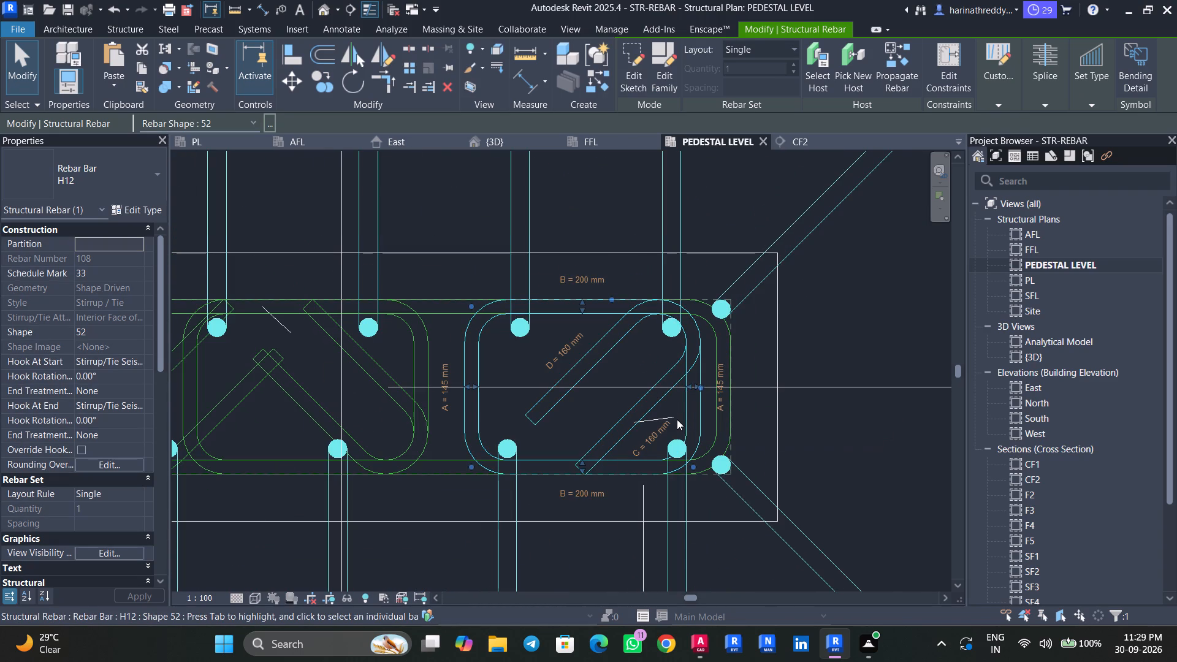
pyautogui.scroll(-4, 617, 433)
pyautogui.press('Escape')
pyautogui.press('Escape')
# Move the eastern inner stirrup's west side eastward to fit closely around its westernmost enclosed bar pair.
pyautogui.click(534, 406)
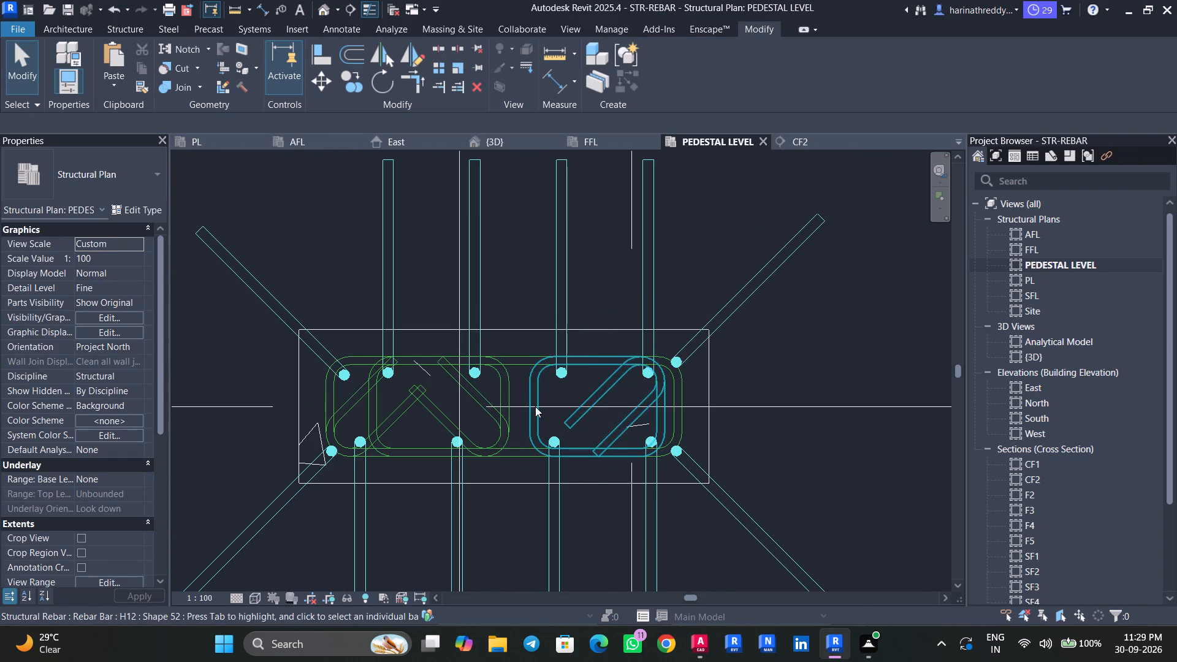
pyautogui.scroll(11, 536, 406)
pyautogui.moveTo(531, 404); pyautogui.dragTo(584, 411)
pyautogui.scroll(-8, 546, 410)
pyautogui.moveTo(530, 408); pyautogui.dragTo(570, 395, button='middle')
pyautogui.press('Escape')
pyautogui.press('Escape')
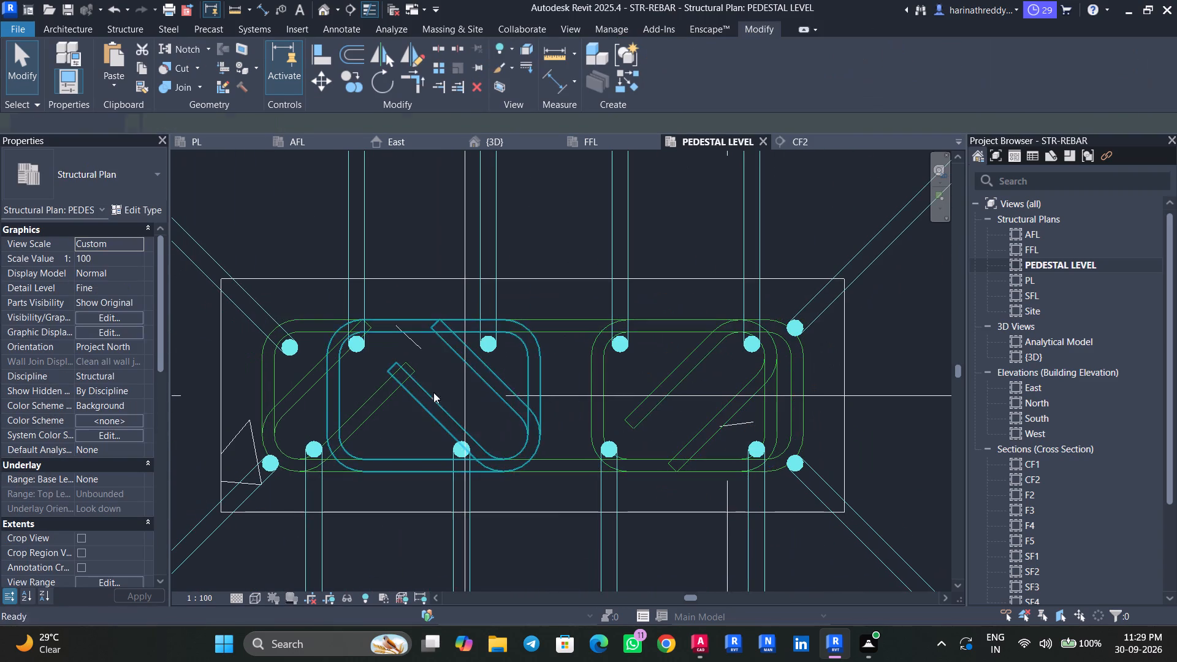
pyautogui.press('Escape')
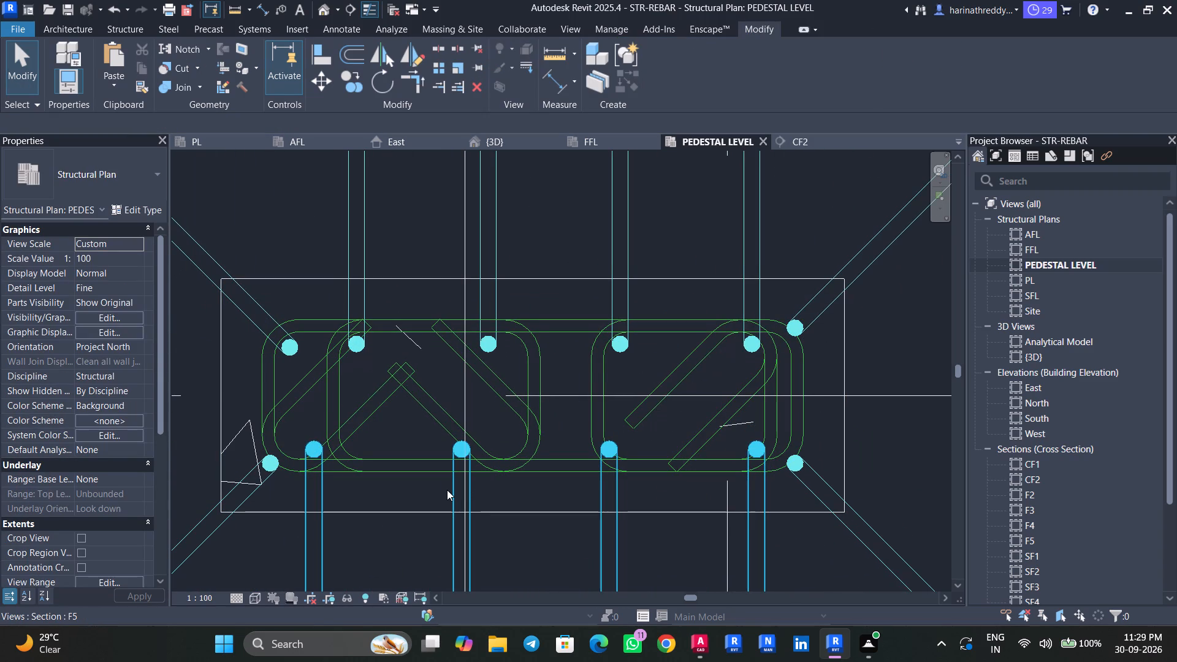
# Shift the south row's H16 bars east so the westernmost bar sits inside the western inner stirrup.
pyautogui.click(448, 492)
pyautogui.scroll(2, 448, 492)
pyautogui.press('Escape')
pyautogui.press('Escape')
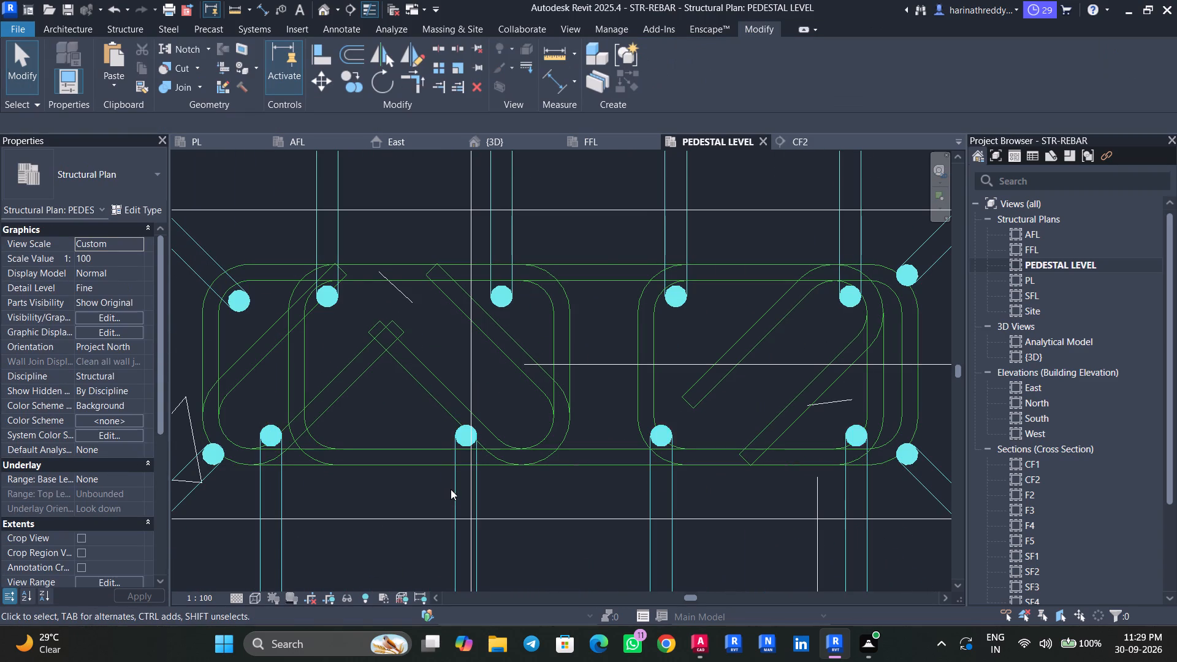
pyautogui.click(451, 490)
pyautogui.moveTo(493, 500); pyautogui.dragTo(498, 348, button='middle')
pyautogui.scroll(-4, 507, 399)
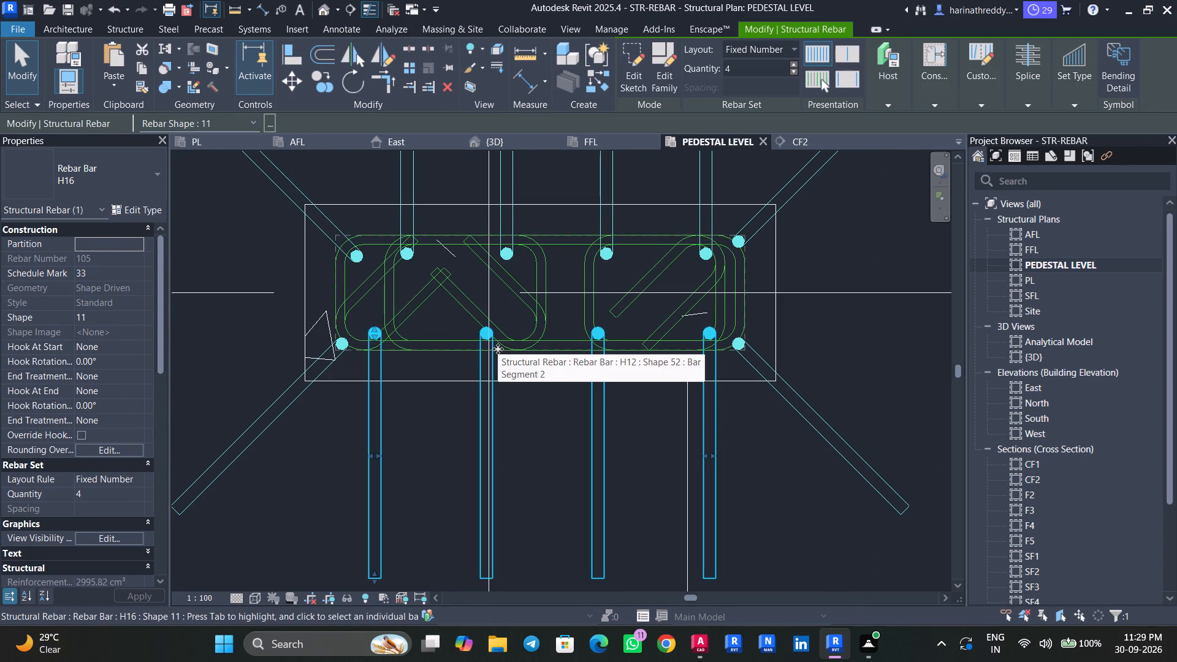
pyautogui.press('Right')
pyautogui.press('Right')
pyautogui.press('Right')
pyautogui.press('Right')
pyautogui.press('Right')
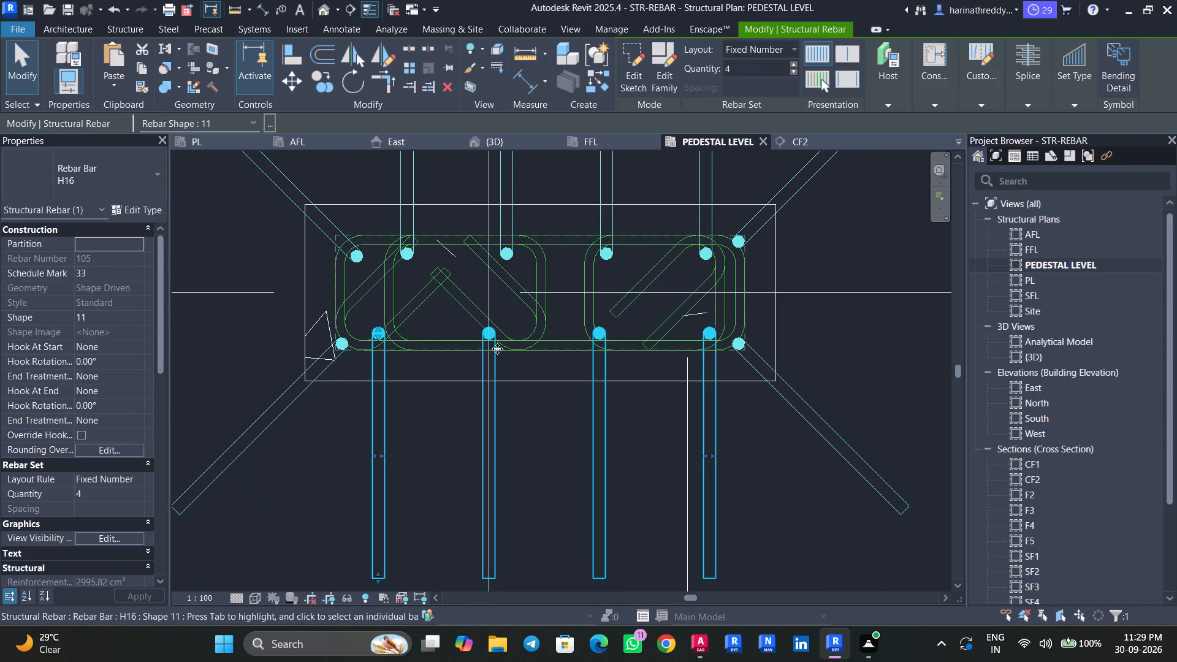
pyautogui.press('Right')
pyautogui.press('Right')
pyautogui.press('Right')
pyautogui.press('Right')
pyautogui.press('Right')
pyautogui.press('Right')
pyautogui.press('Right')
pyautogui.press('Right')
pyautogui.press('Right')
pyautogui.scroll(8, 521, 327)
pyautogui.scroll(4, 463, 349)
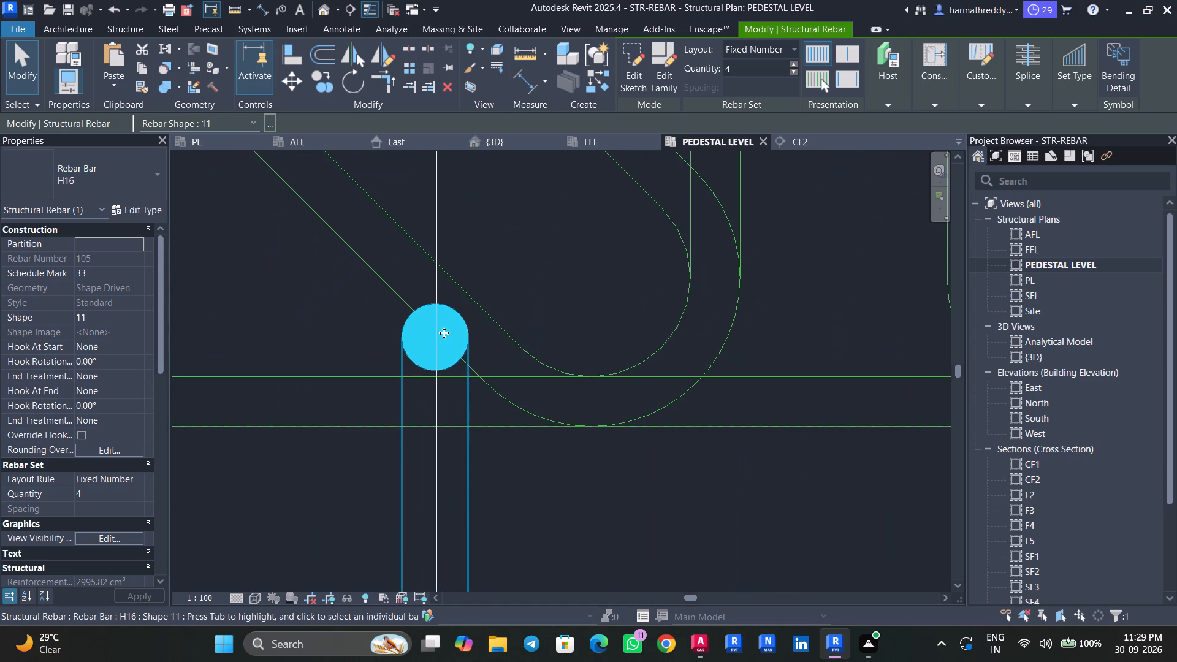
pyautogui.moveTo(422, 344); pyautogui.dragTo(568, 357)
pyautogui.scroll(-9, 568, 357)
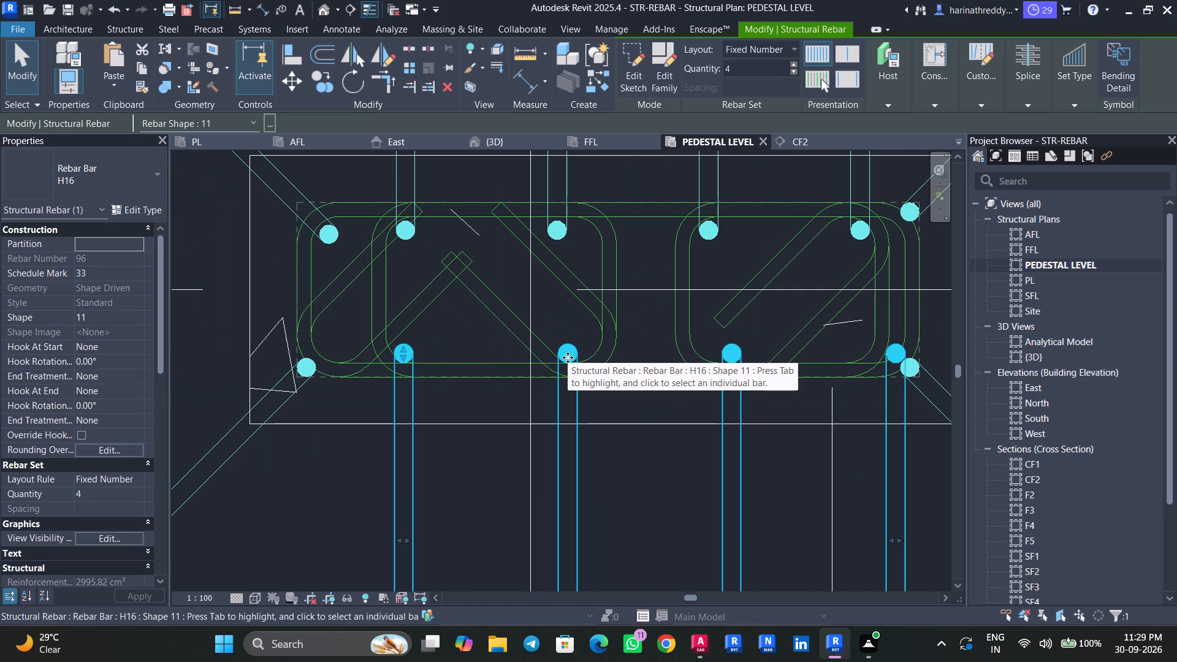
pyautogui.scroll(2, 563, 359)
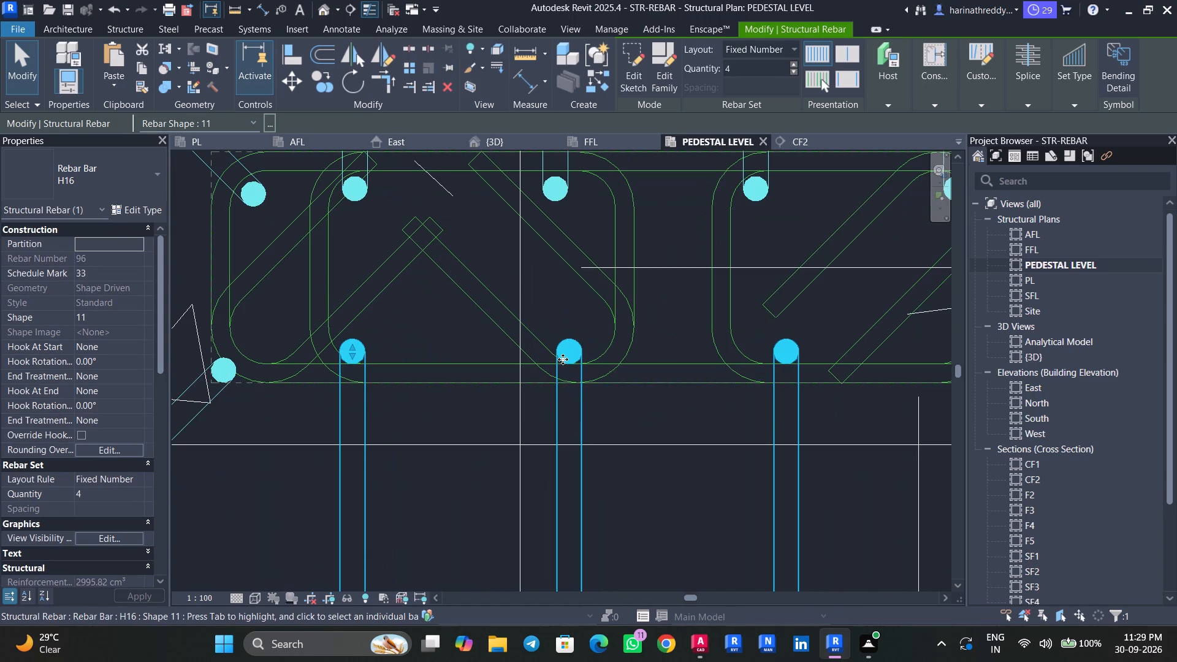
pyautogui.press('Escape')
pyautogui.press('Escape')
pyautogui.press('Escape')
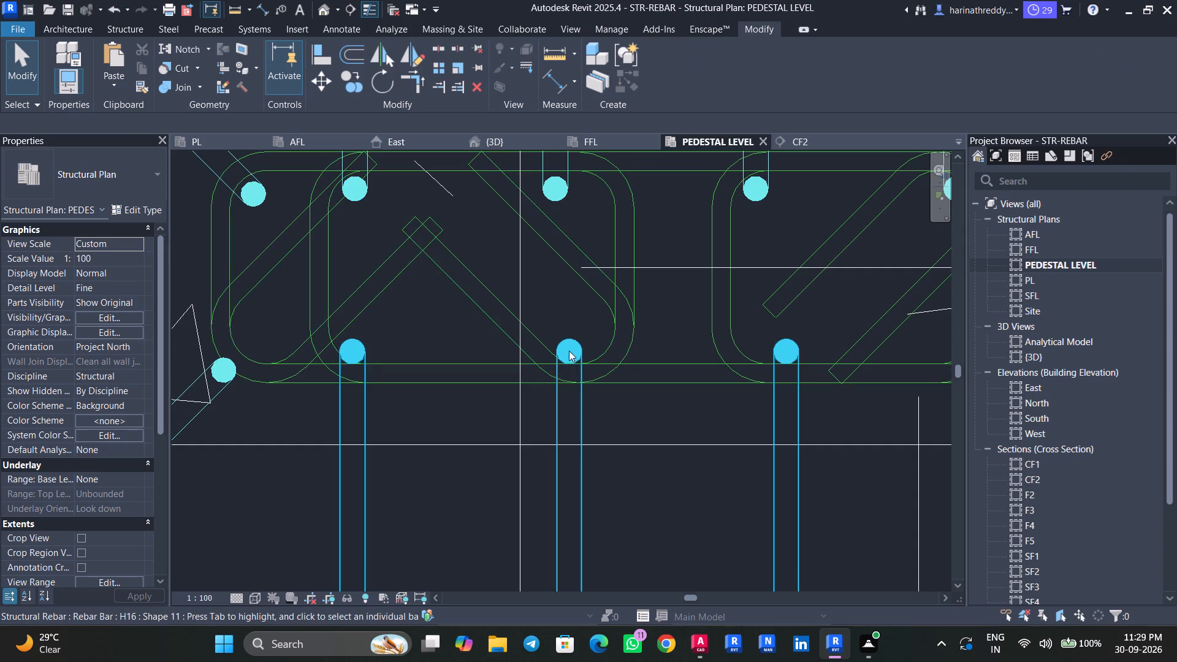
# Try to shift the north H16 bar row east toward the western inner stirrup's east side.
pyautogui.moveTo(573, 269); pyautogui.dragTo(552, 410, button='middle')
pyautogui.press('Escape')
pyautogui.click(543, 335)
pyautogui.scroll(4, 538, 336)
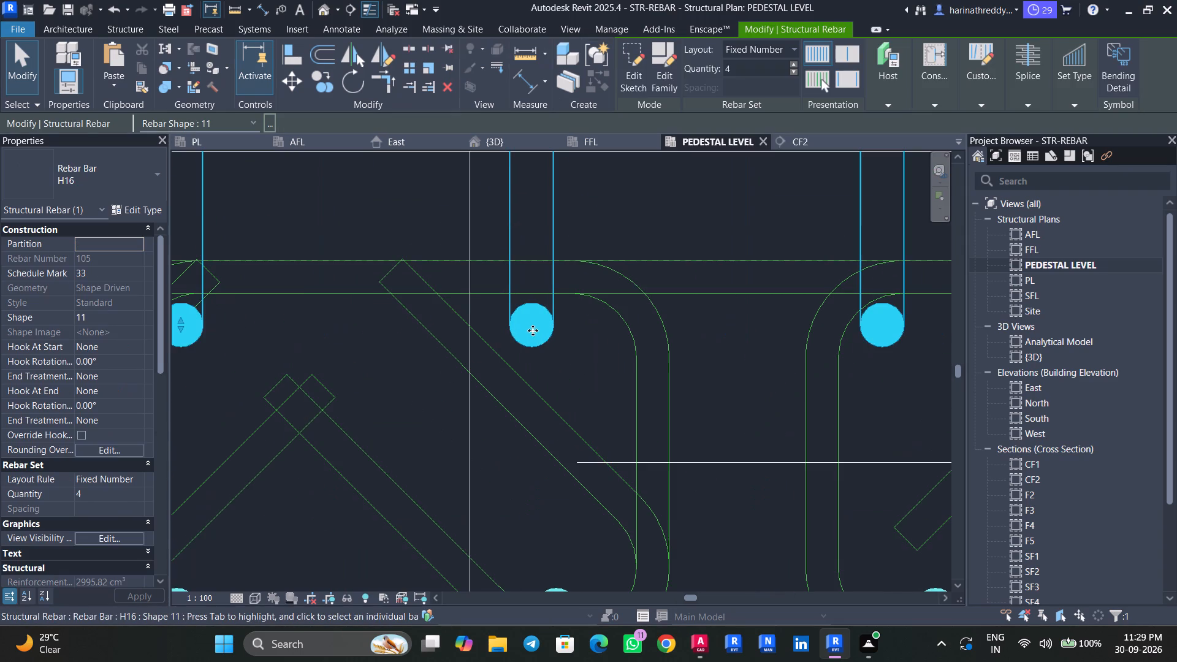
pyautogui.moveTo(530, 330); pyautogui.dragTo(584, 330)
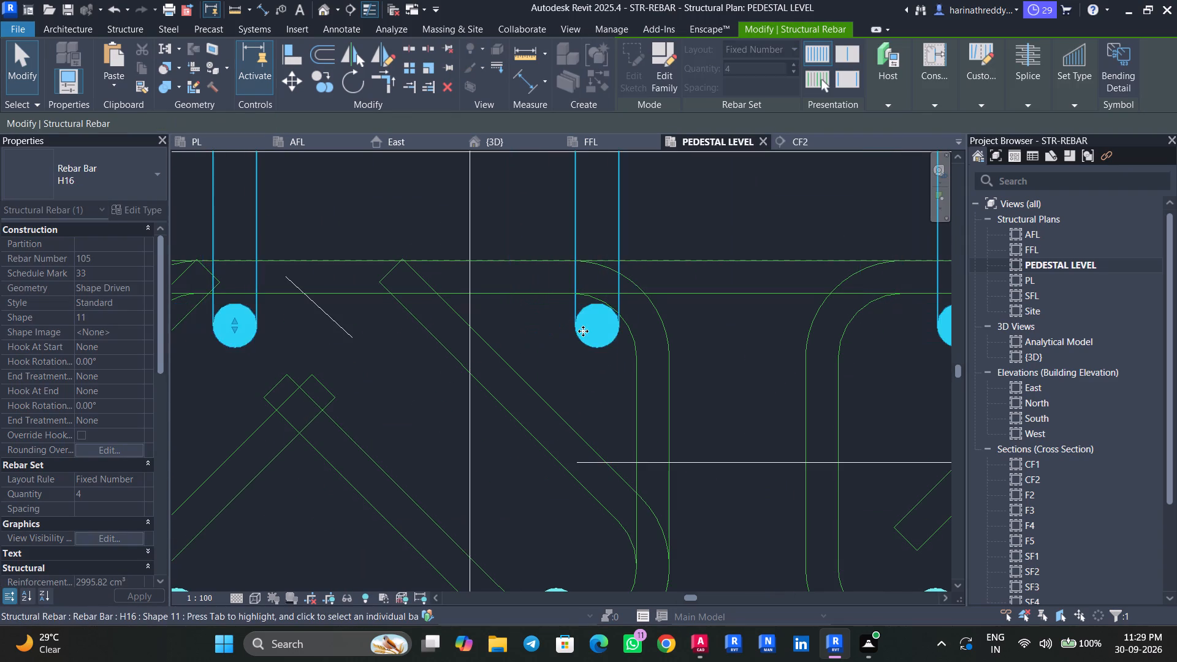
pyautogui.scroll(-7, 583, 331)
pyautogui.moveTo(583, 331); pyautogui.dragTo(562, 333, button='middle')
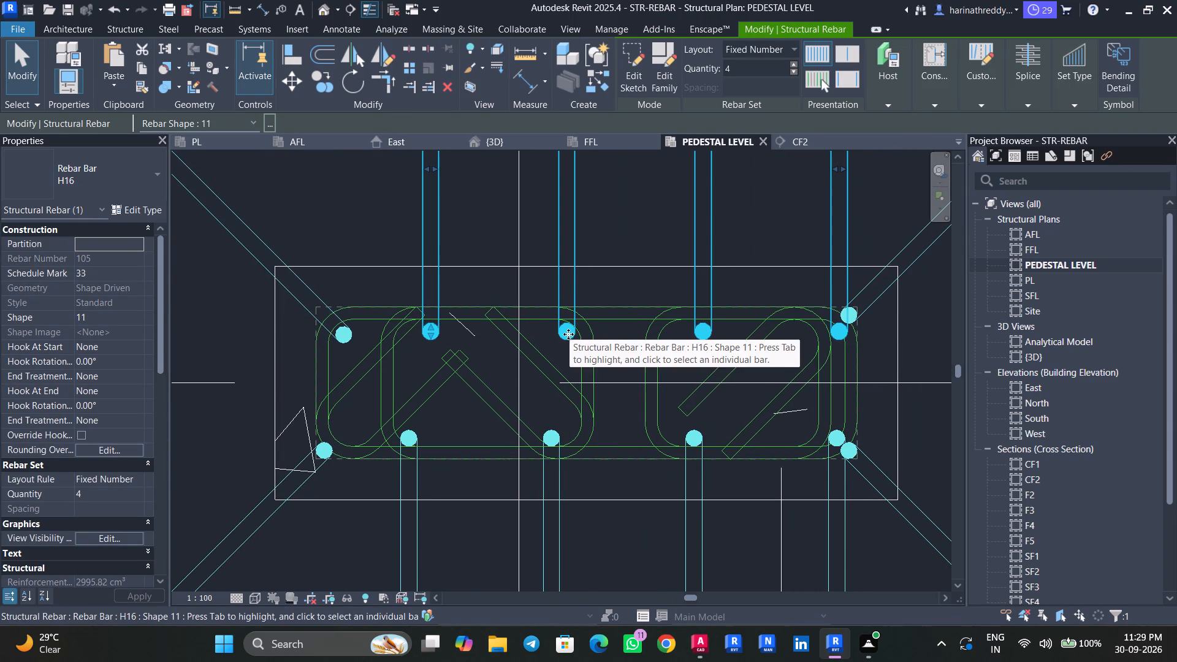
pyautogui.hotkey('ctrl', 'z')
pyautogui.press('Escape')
# Move the western inner H12 stirrup's east side westward to fit closer around the second pair of intermediate bars.
pyautogui.click(630, 383)
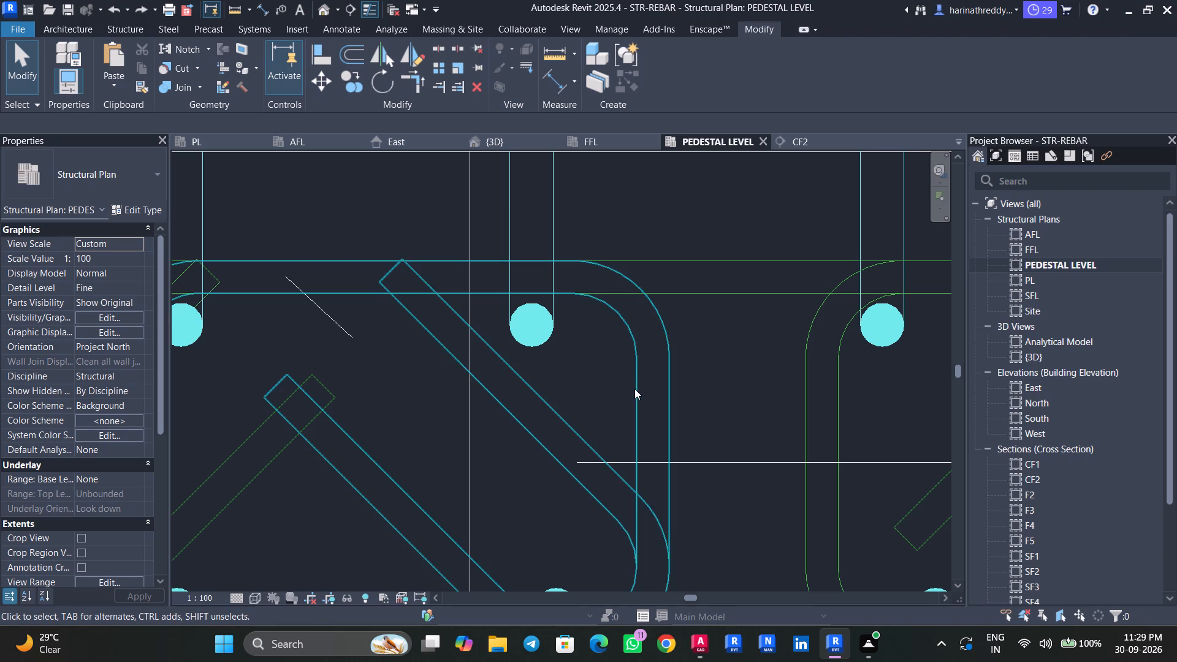
pyautogui.click(634, 389)
pyautogui.scroll(1, 630, 404)
pyautogui.scroll(-2, 630, 404)
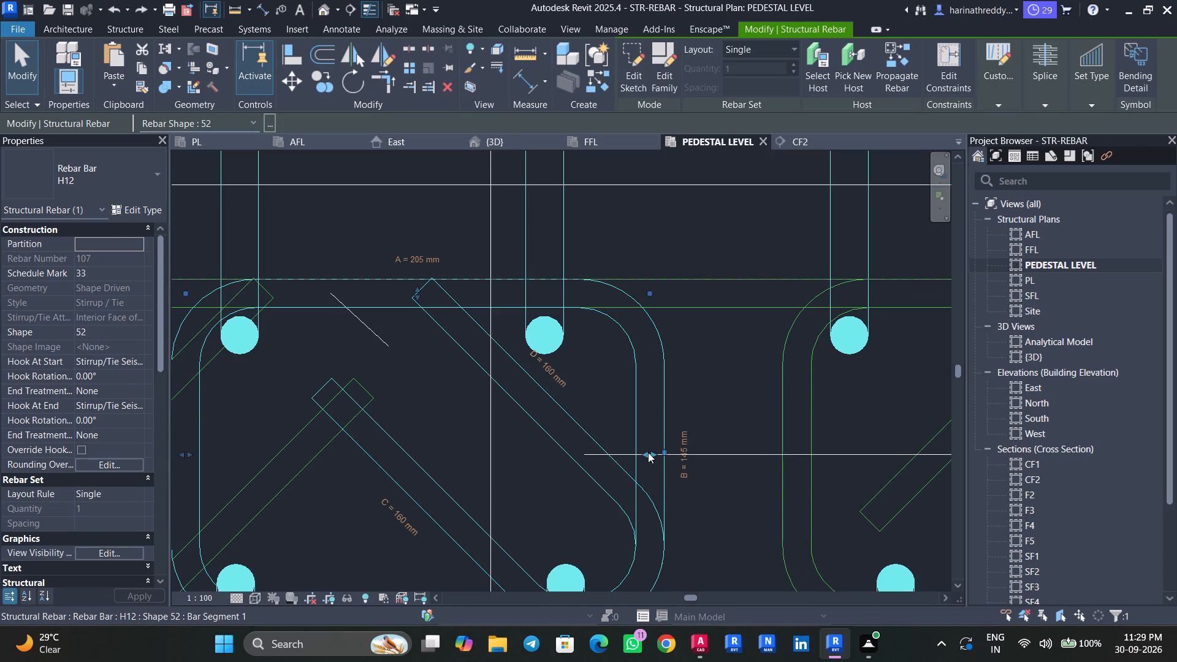
pyautogui.moveTo(646, 451); pyautogui.dragTo(596, 450)
pyautogui.press('Escape')
pyautogui.scroll(-3, 541, 435)
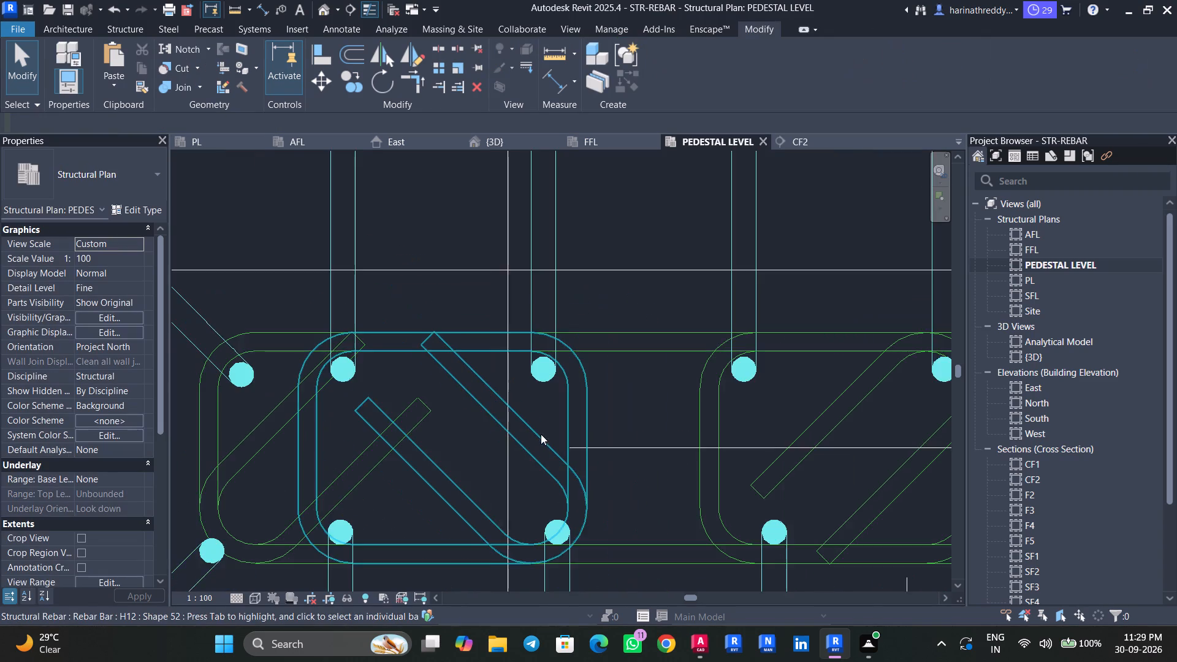
pyautogui.moveTo(536, 446); pyautogui.dragTo(594, 395, button='middle')
pyautogui.press('Escape')
# Nudge the south H16 bar row west and slightly north, bringing its second bar within the western inner stirrup's east side.
pyautogui.click(609, 483)
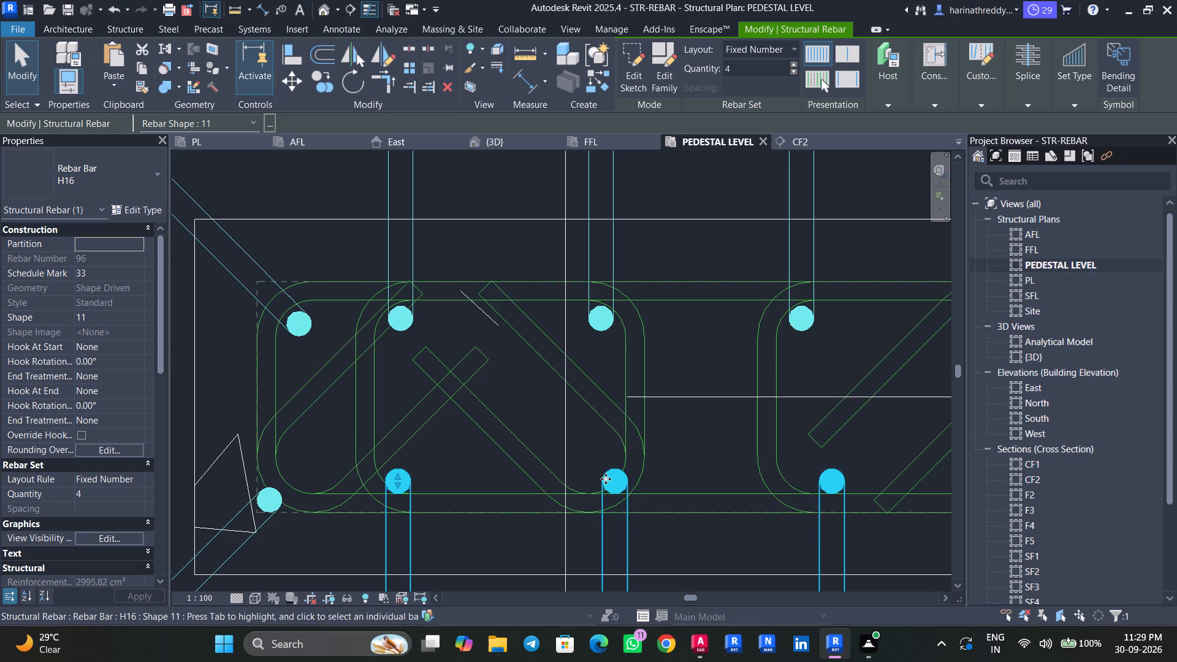
pyautogui.press('Left')
pyautogui.press('Left')
pyautogui.press('Left')
pyautogui.press('Left')
pyautogui.press('Left')
pyautogui.press('Left')
pyautogui.press('Left')
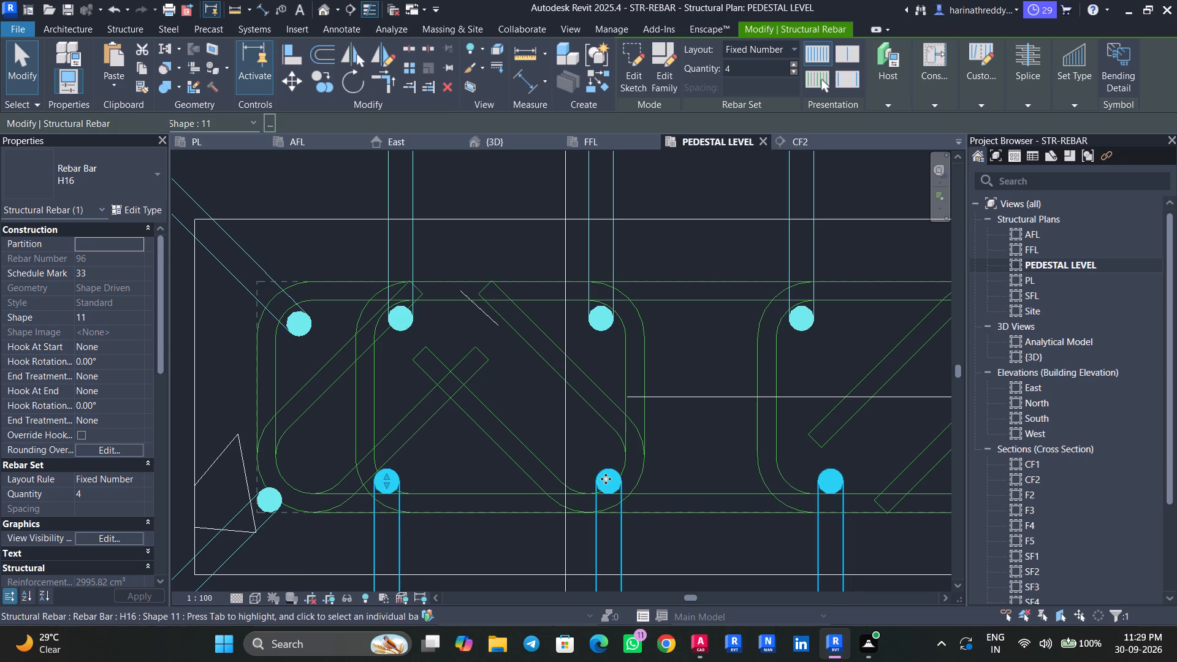
pyautogui.press('Left')
pyautogui.press('Left')
pyautogui.press('Down')
pyautogui.press('Up')
pyautogui.press('Up')
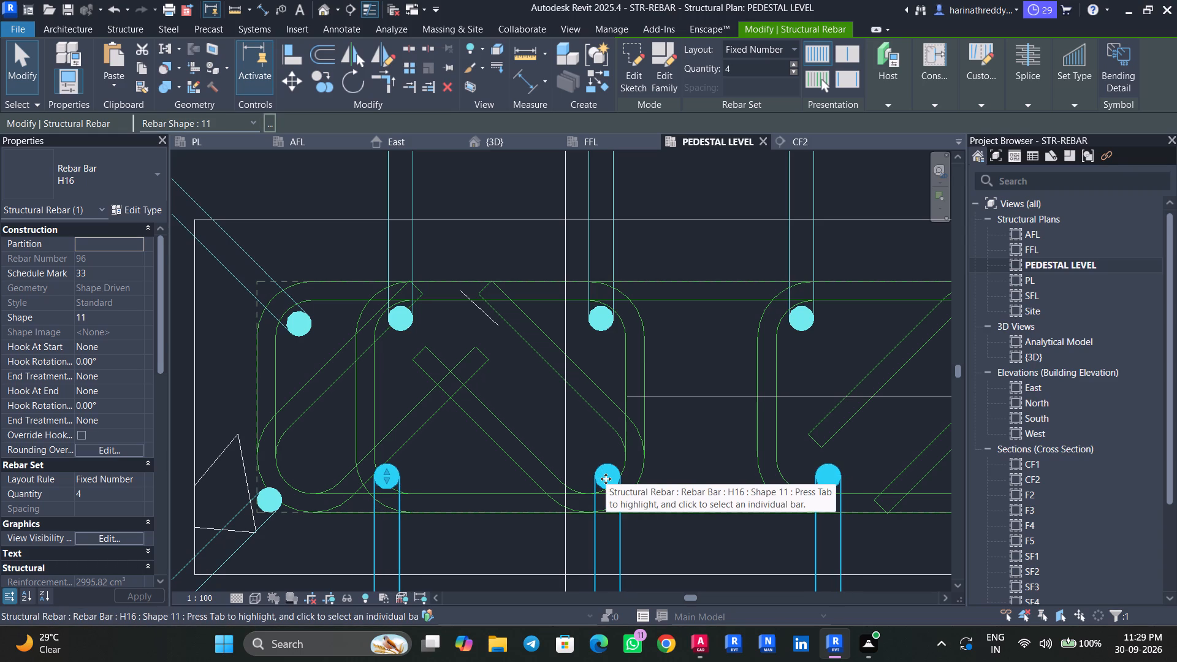
pyautogui.scroll(10, 386, 471)
pyautogui.press('Escape')
pyautogui.press('Escape')
# Nudge the south H16 bar row north and east so its westernmost bar sits inside the western inner stirrup's southwest bend.
pyautogui.click(416, 482)
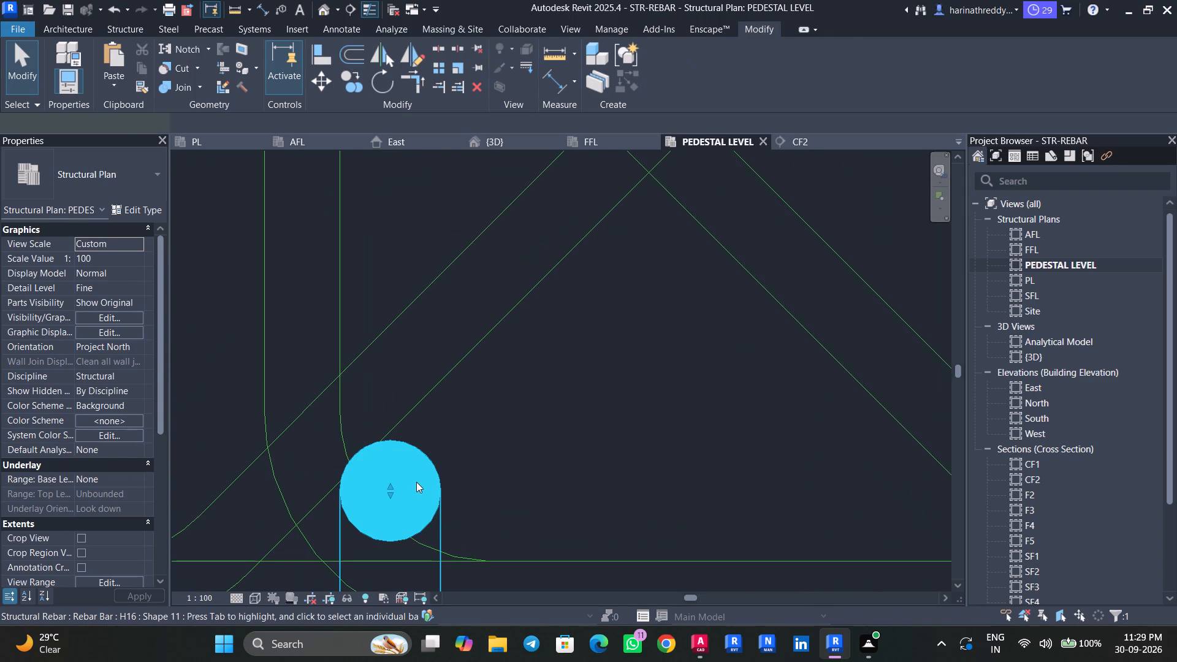
pyautogui.press('Up')
pyautogui.press('Up')
pyautogui.press('Right')
pyautogui.press('Right')
pyautogui.press('Right')
pyautogui.press('Right')
pyautogui.press('Right')
pyautogui.press('Right')
pyautogui.press('Right')
pyautogui.press('Right')
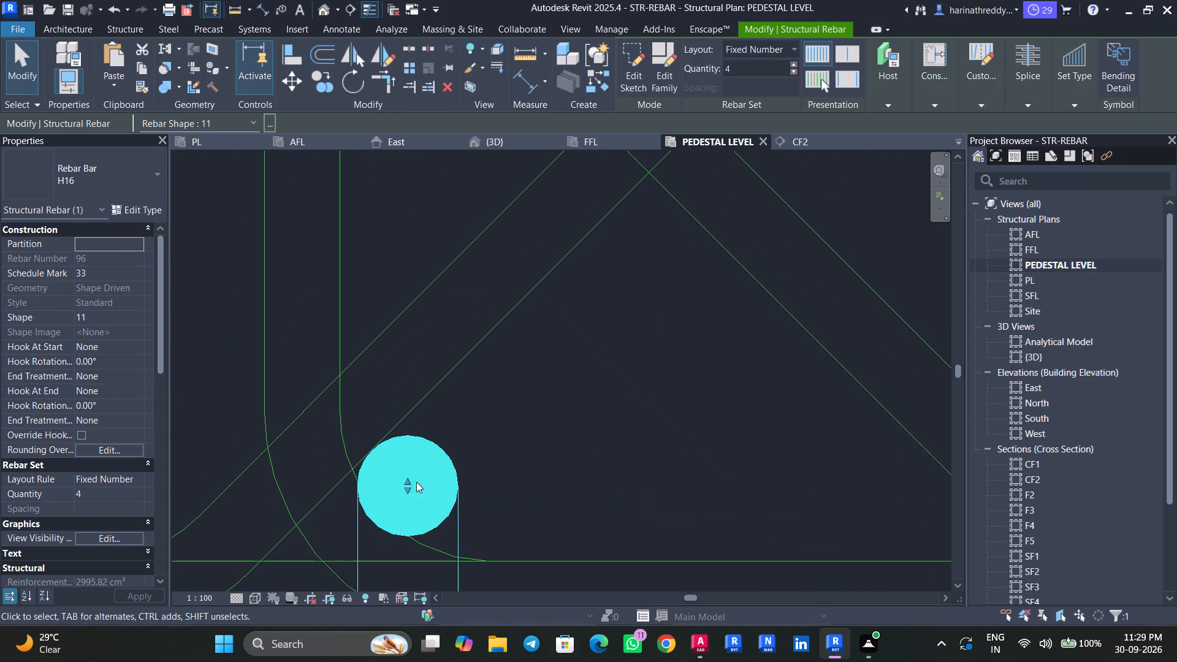
pyautogui.press('Right')
pyautogui.press('Right')
pyautogui.press('Right')
pyautogui.press('Right')
pyautogui.press('Right')
pyautogui.press('Right')
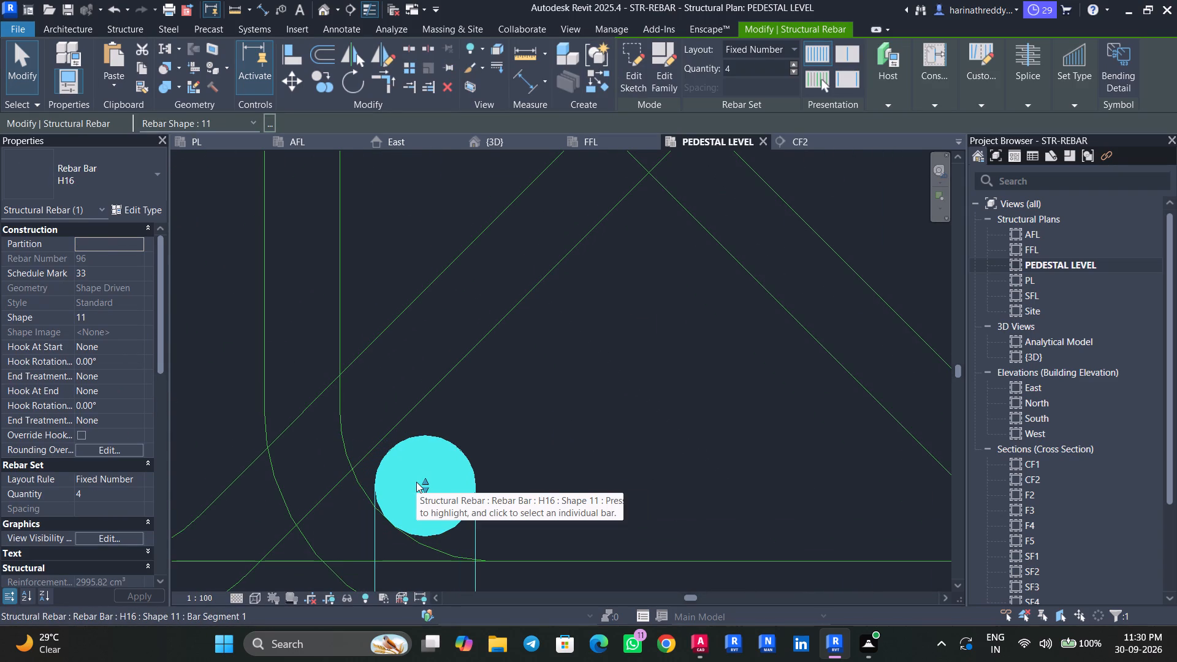
pyautogui.scroll(-8, 416, 482)
pyautogui.press('Escape')
pyautogui.press('Escape')
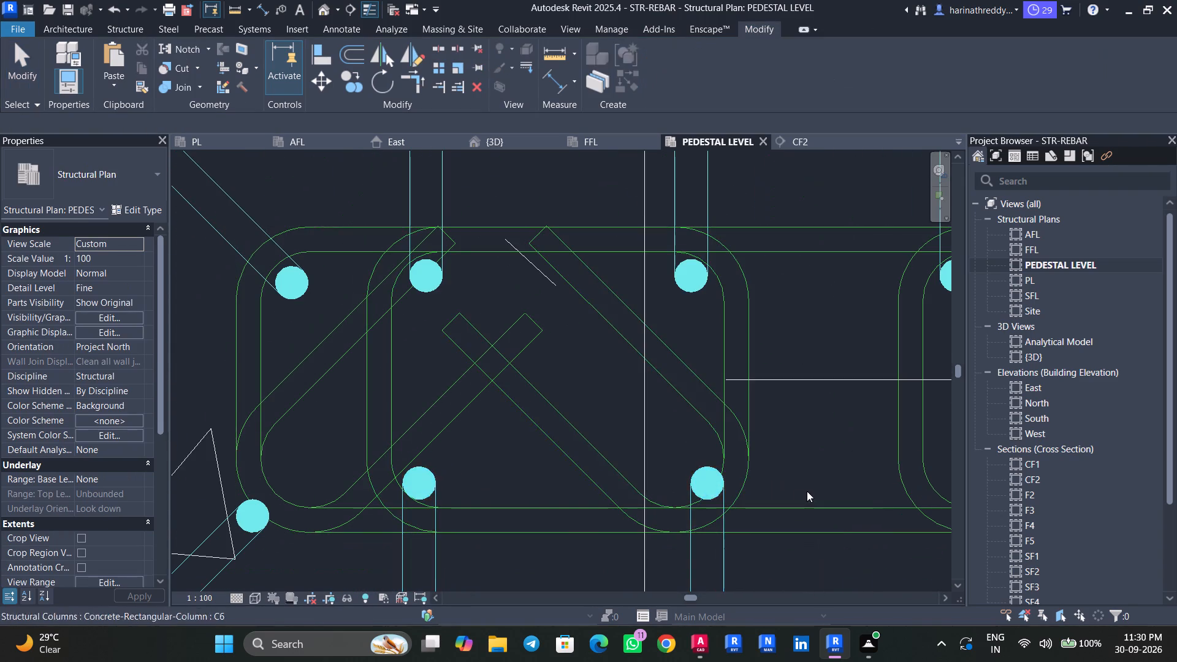
# Pull the east end of the south H16 bar row westward so its last bar sits within the eastern inner stirrup.
pyautogui.moveTo(805, 491); pyautogui.dragTo(492, 490, button='middle')
pyautogui.scroll(-1, 731, 487)
pyautogui.moveTo(731, 487); pyautogui.dragTo(546, 485, button='middle')
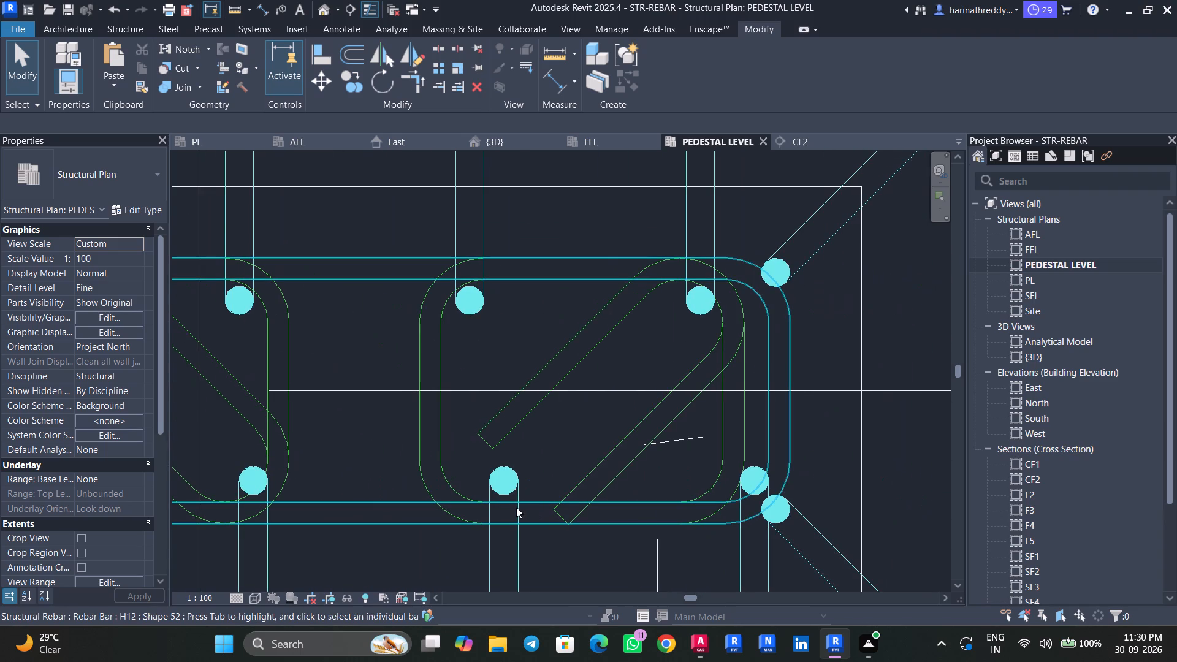
pyautogui.click(516, 507)
pyautogui.press('Escape')
pyautogui.press('Escape')
pyautogui.click(519, 555)
pyautogui.moveTo(574, 555); pyautogui.dragTo(559, 403, button='middle')
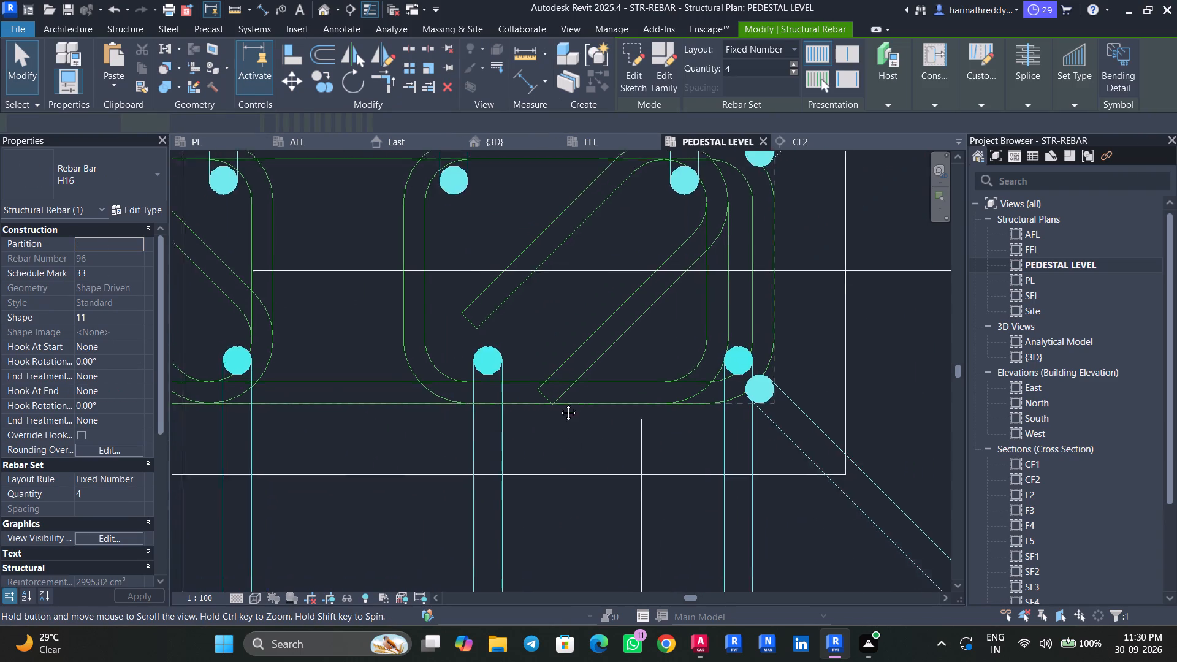
pyautogui.moveTo(559, 403); pyautogui.dragTo(590, 275, button='middle')
pyautogui.moveTo(765, 487); pyautogui.dragTo(733, 485)
pyautogui.scroll(-1, 680, 468)
pyautogui.scroll(1, 680, 468)
pyautogui.scroll(-5, 680, 468)
pyautogui.press('Escape')
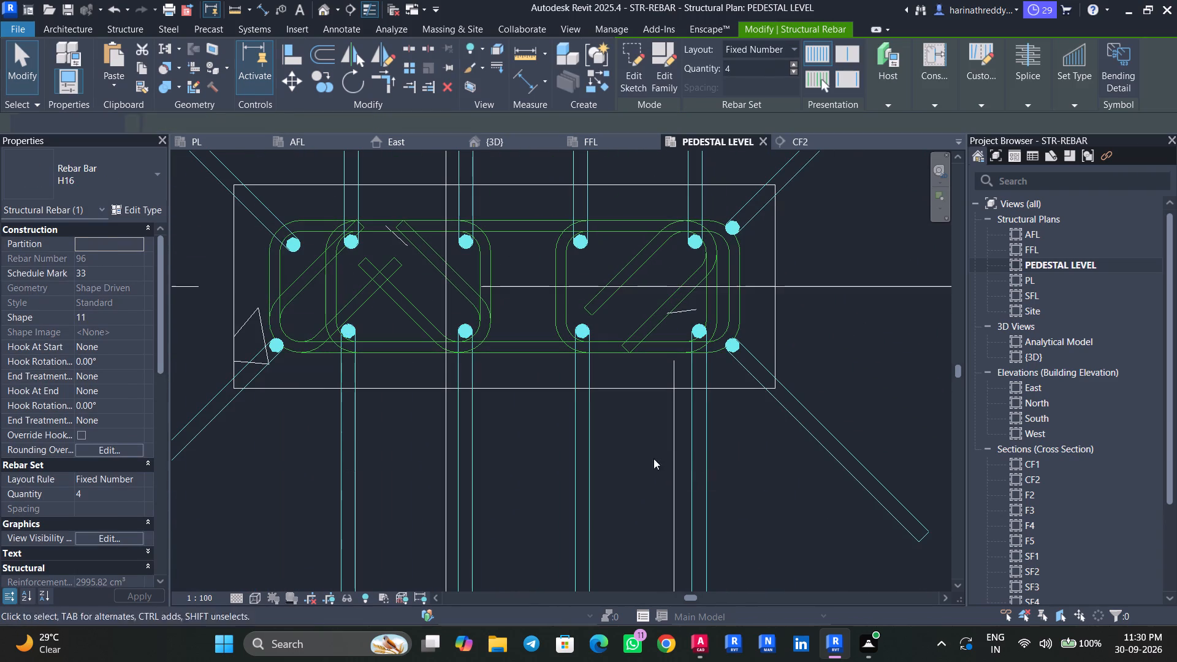
pyautogui.press('Escape')
pyautogui.press('Escape')
pyautogui.press('Escape')
pyautogui.press('Escape')
# Move the southwest corner H16 bar northeast to sit inside the outer stirrup's bend.
pyautogui.click(261, 364)
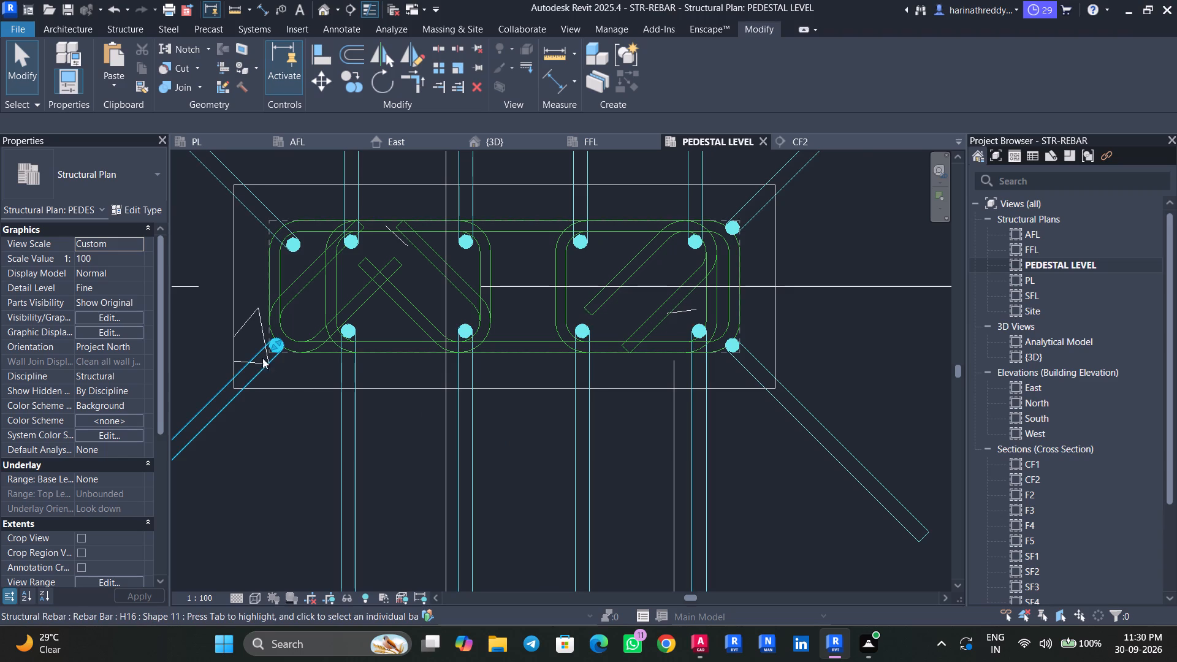
pyautogui.scroll(5, 262, 354)
pyautogui.scroll(-1, 274, 349)
pyautogui.scroll(3, 274, 349)
pyautogui.scroll(-1, 275, 348)
pyautogui.scroll(2, 275, 348)
pyautogui.moveTo(286, 332); pyautogui.dragTo(328, 297)
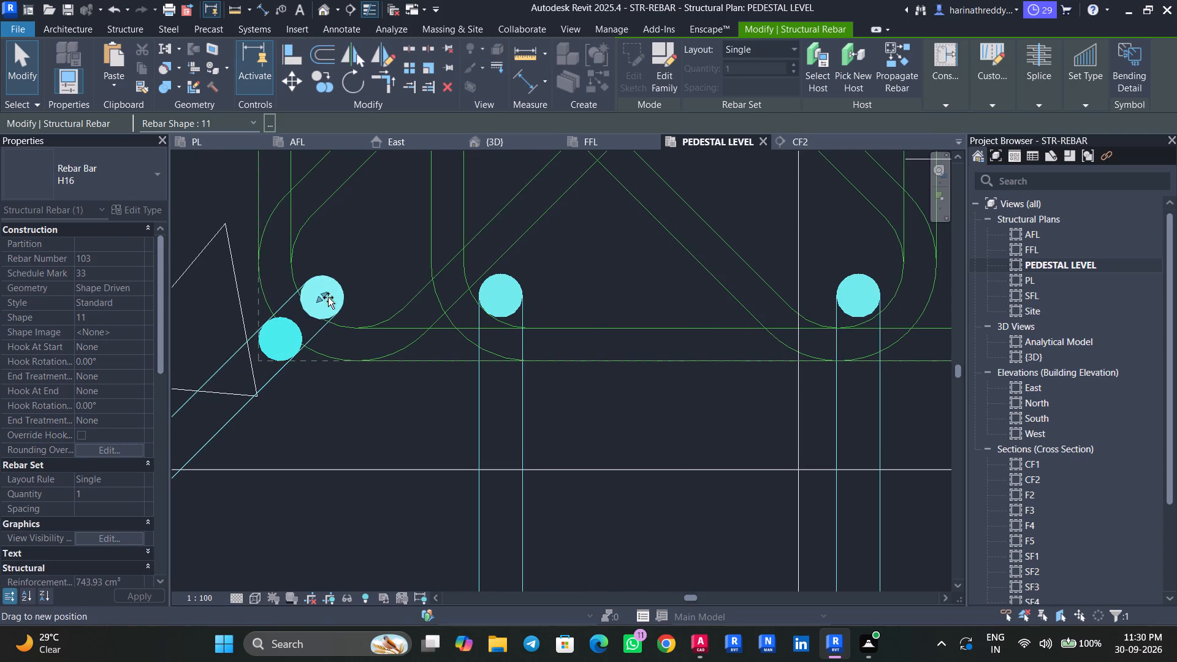
pyautogui.moveTo(328, 297); pyautogui.dragTo(330, 296)
pyautogui.scroll(-7, 330, 296)
pyautogui.moveTo(335, 293); pyautogui.dragTo(290, 346, button='middle')
pyautogui.press('Escape')
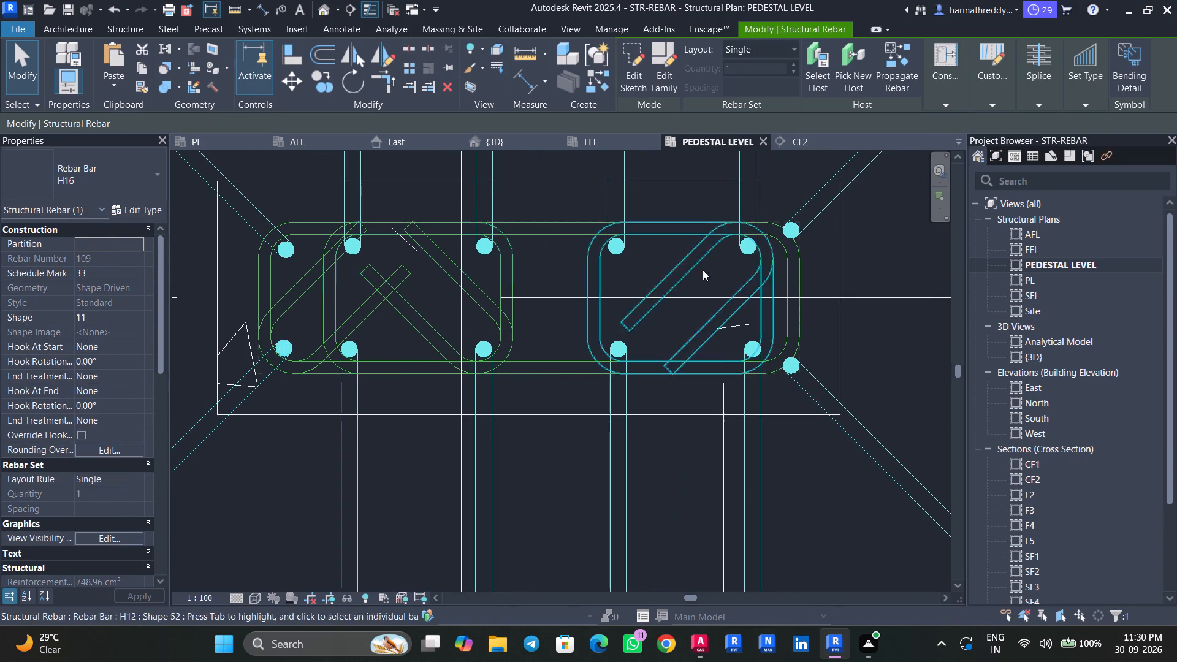
pyautogui.press('Escape')
# Move the northeast corner H16 bar southwest to sit inside the outer stirrup's bend.
pyautogui.click(798, 222)
pyautogui.scroll(7, 798, 222)
pyautogui.scroll(-1, 794, 226)
pyautogui.scroll(7, 794, 226)
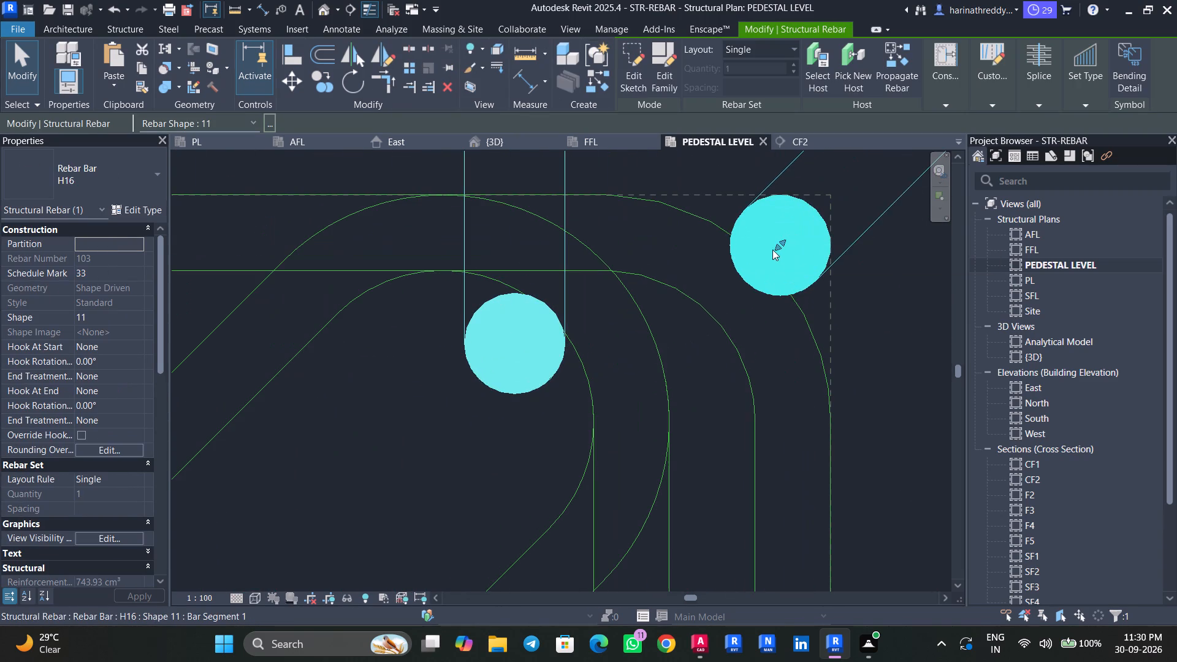
pyautogui.moveTo(775, 246); pyautogui.dragTo(703, 341)
pyautogui.scroll(-5, 703, 341)
pyautogui.press('Escape')
pyautogui.press('Escape')
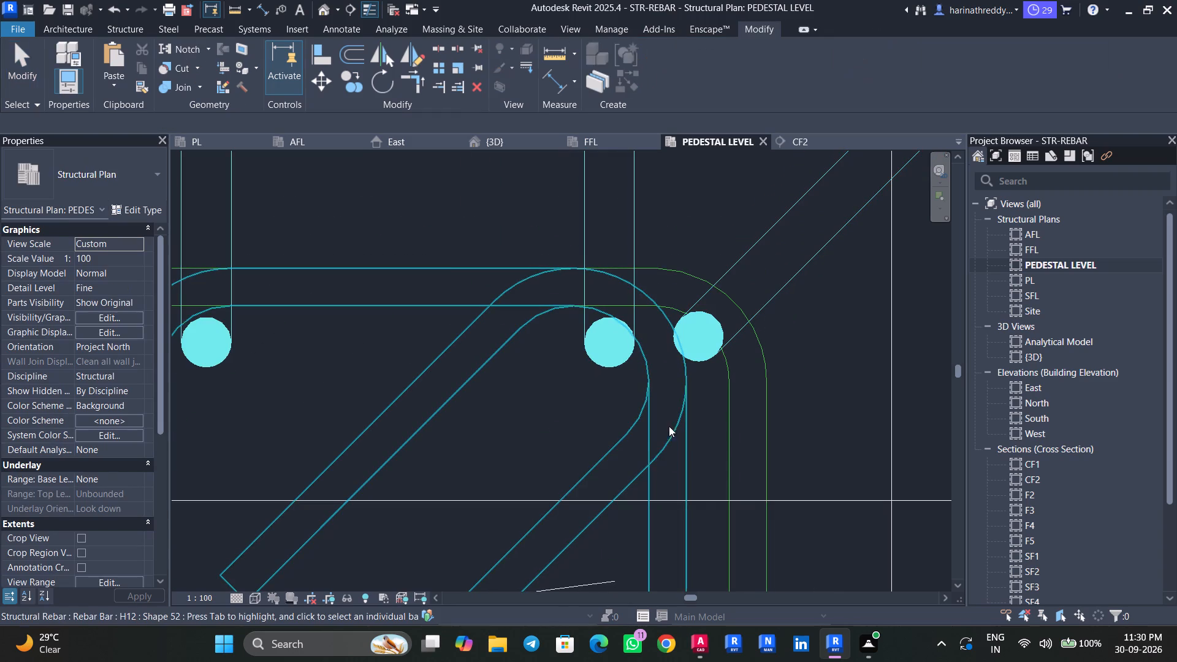
# Move the eastern inner H12 stirrup's east side slightly westward, away from the corner bars.
pyautogui.click(663, 428)
pyautogui.moveTo(655, 444); pyautogui.dragTo(638, 321, button='middle')
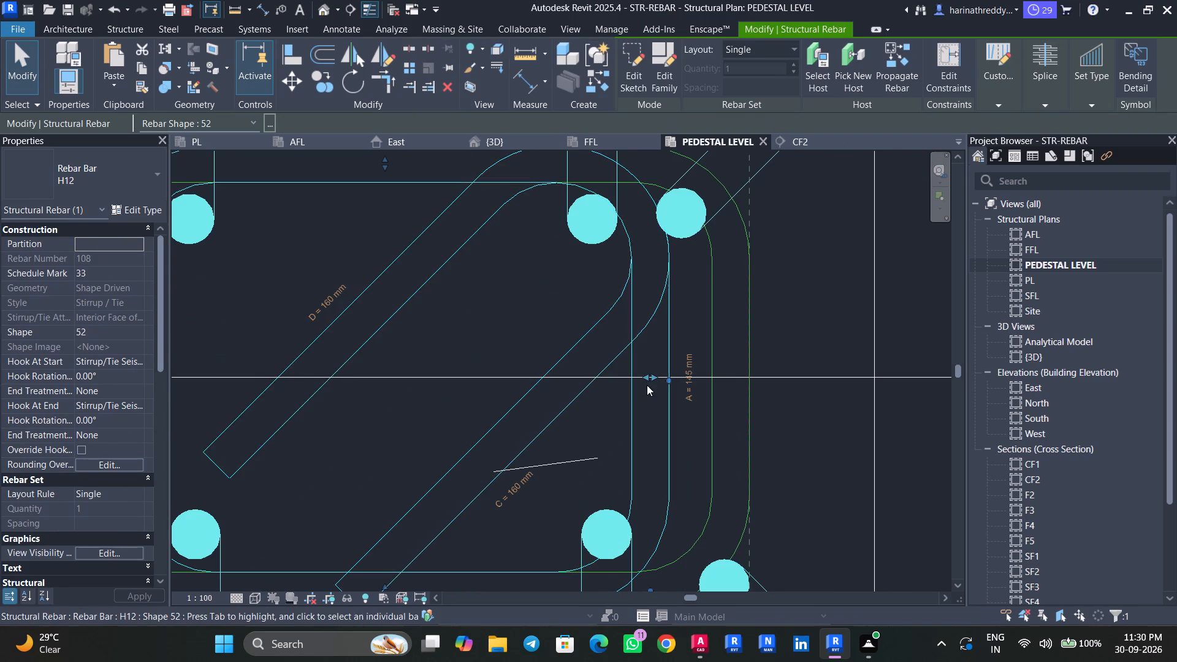
pyautogui.moveTo(646, 381); pyautogui.dragTo(632, 381)
pyautogui.press('Escape')
pyautogui.press('Escape')
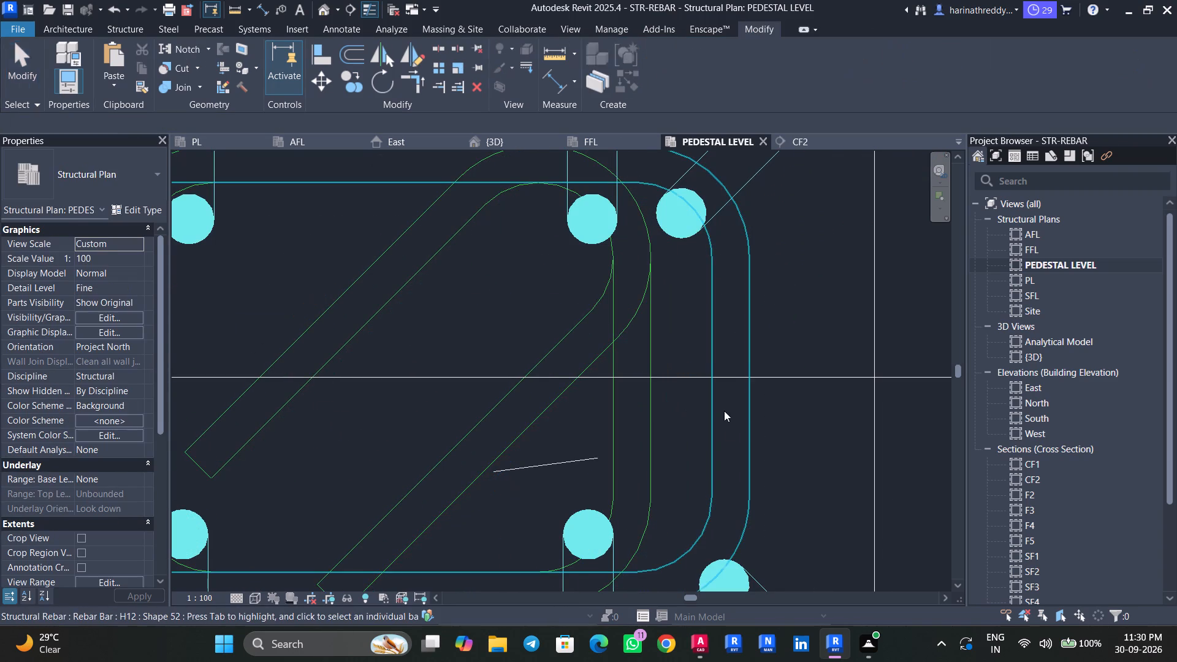
# Move the southeast corner H16 bar northwest to sit inside the outer stirrup's bend.
pyautogui.moveTo(731, 449); pyautogui.dragTo(728, 314, button='middle')
pyautogui.click(719, 457)
pyautogui.scroll(2, 713, 445)
pyautogui.scroll(-1, 713, 445)
pyautogui.scroll(1, 713, 445)
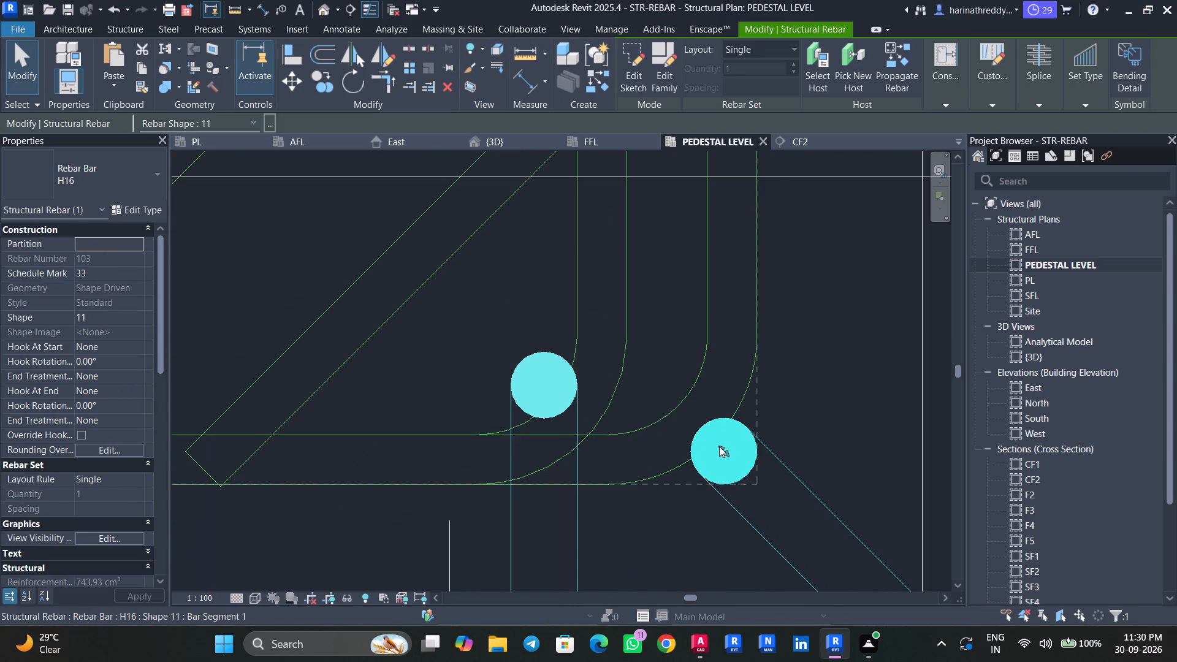
pyautogui.moveTo(719, 446); pyautogui.dragTo(669, 373)
pyautogui.press('Escape')
pyautogui.press('Escape')
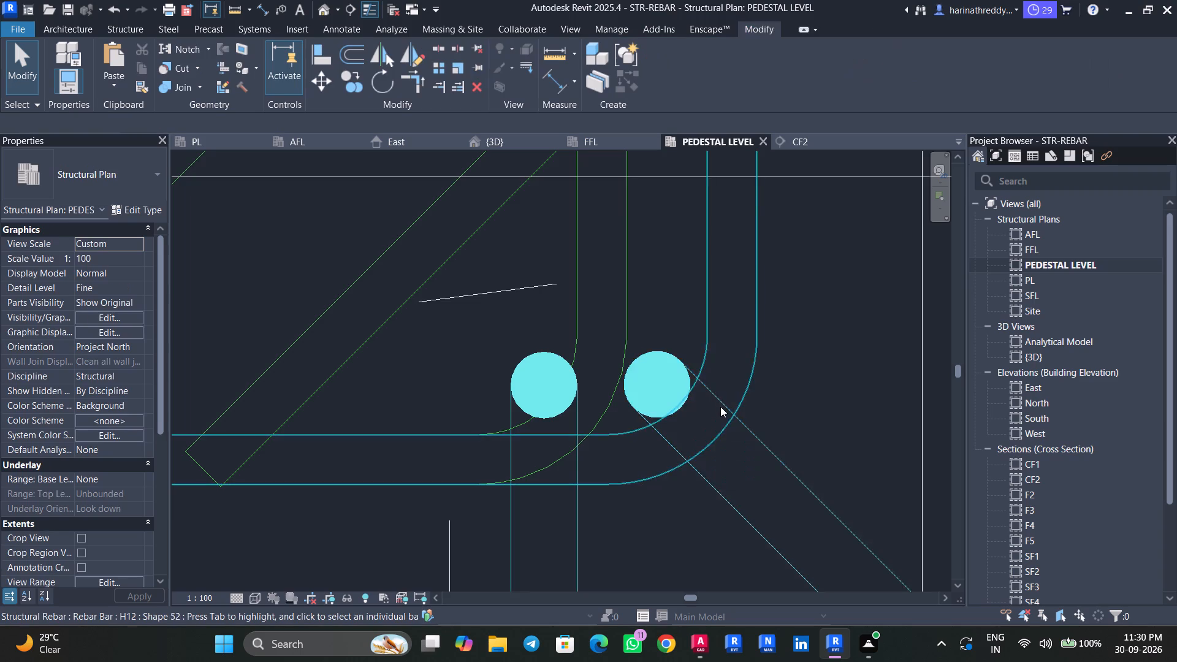
# Save the project with the adjusted C6 column reinforcement.
pyautogui.scroll(-12, 720, 405)
pyautogui.scroll(1, 723, 409)
pyautogui.scroll(-1, 544, 476)
pyautogui.scroll(1, 544, 476)
pyautogui.scroll(-1, 544, 476)
pyautogui.scroll(1, 544, 476)
pyautogui.scroll(-1, 544, 476)
pyautogui.moveTo(511, 499); pyautogui.dragTo(579, 455, button='middle')
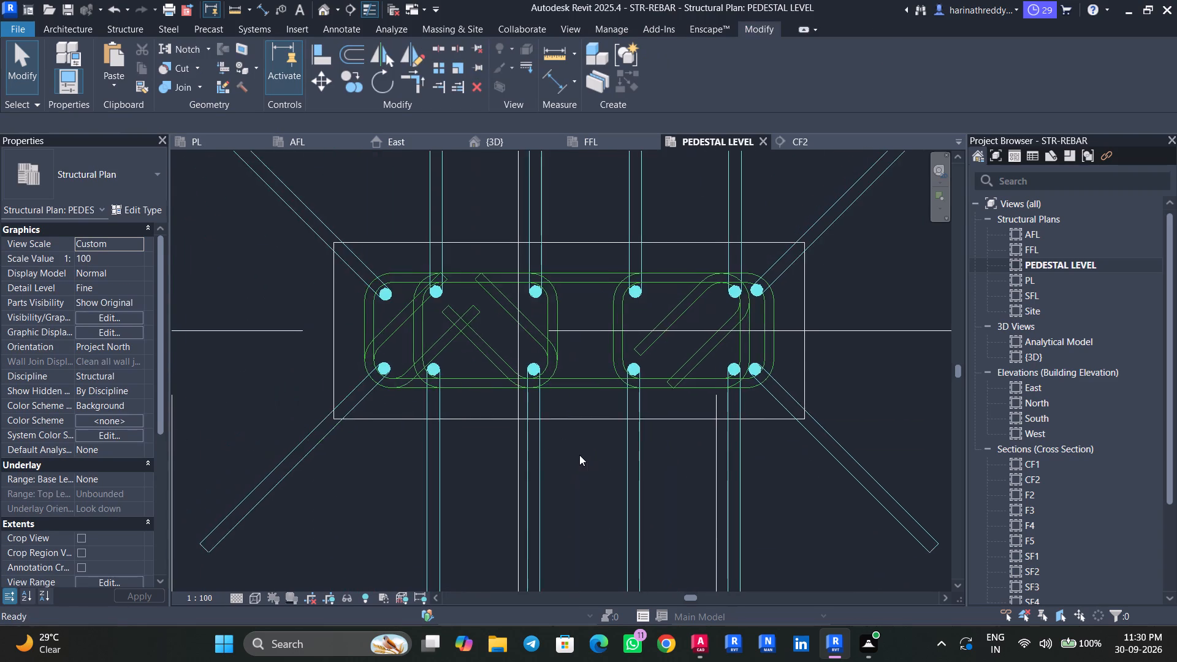
pyautogui.scroll(-8, 579, 455)
pyautogui.hotkey('ctrl', 's')
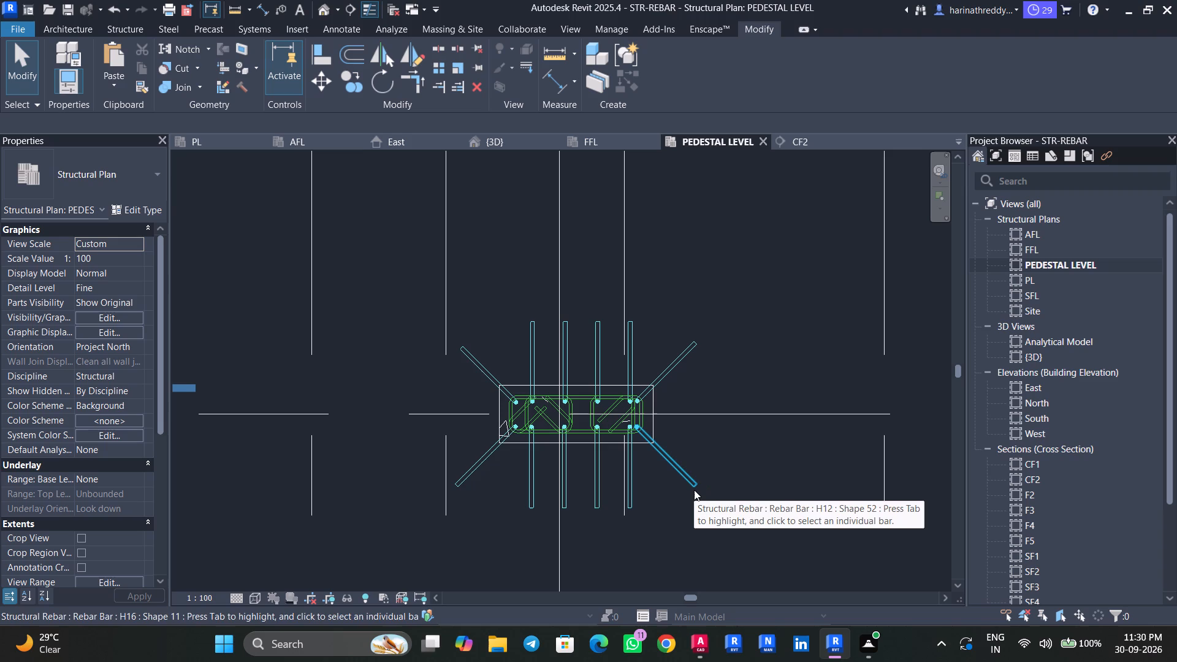
pyautogui.scroll(11, 587, 389)
pyautogui.press('Escape')
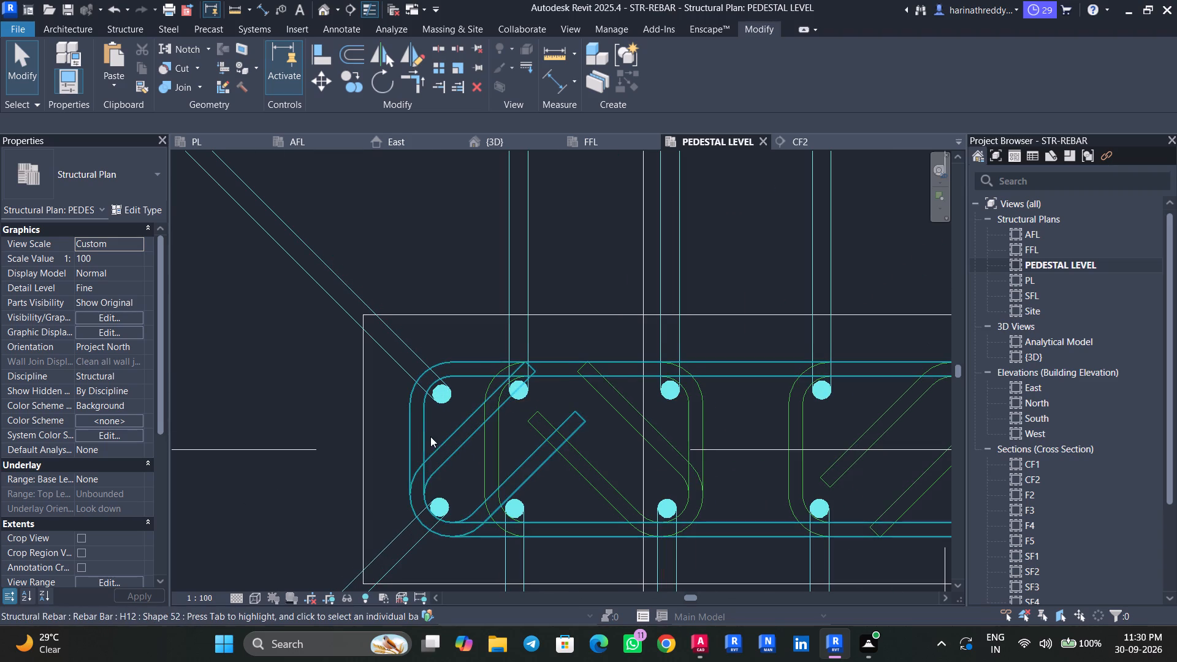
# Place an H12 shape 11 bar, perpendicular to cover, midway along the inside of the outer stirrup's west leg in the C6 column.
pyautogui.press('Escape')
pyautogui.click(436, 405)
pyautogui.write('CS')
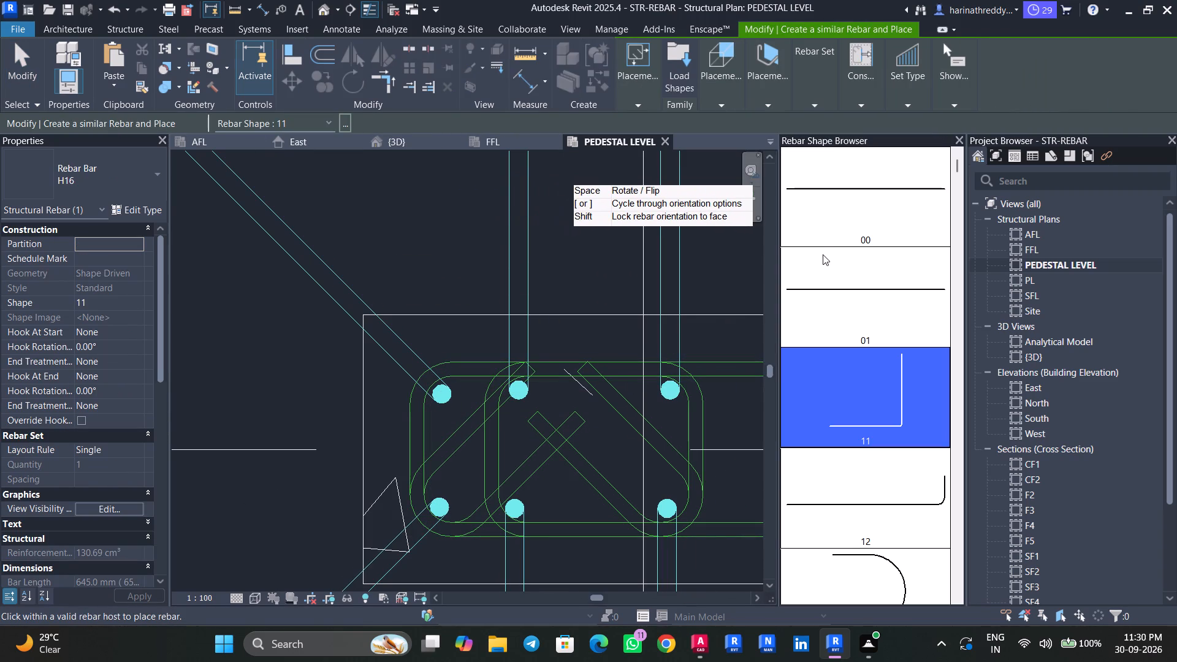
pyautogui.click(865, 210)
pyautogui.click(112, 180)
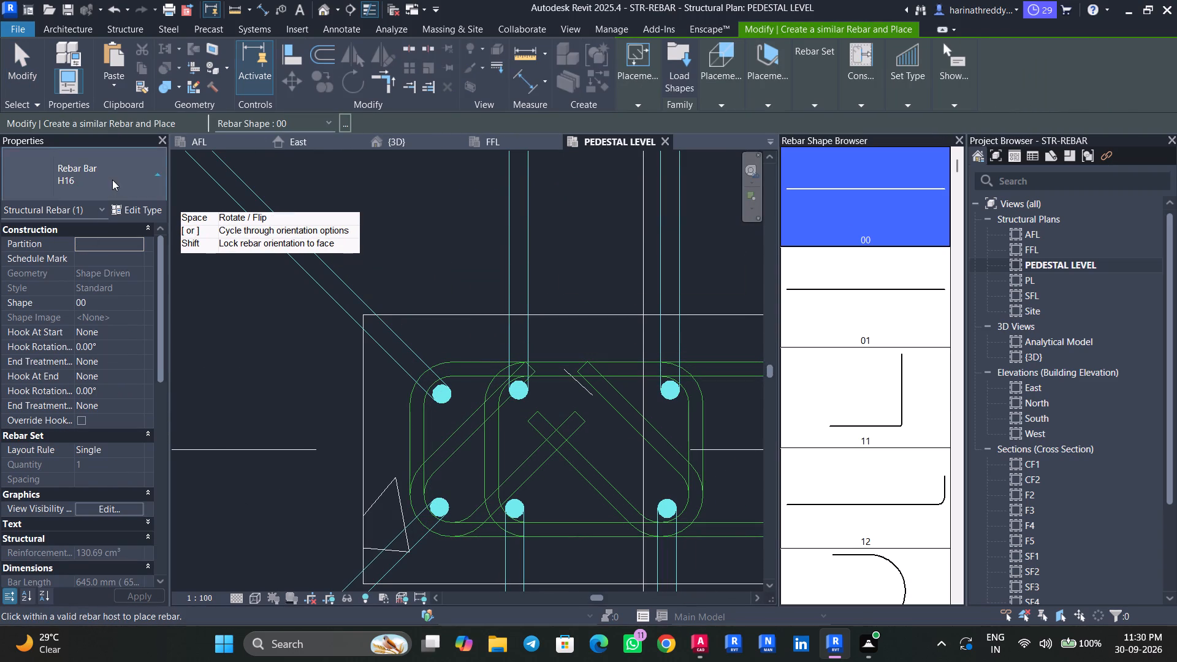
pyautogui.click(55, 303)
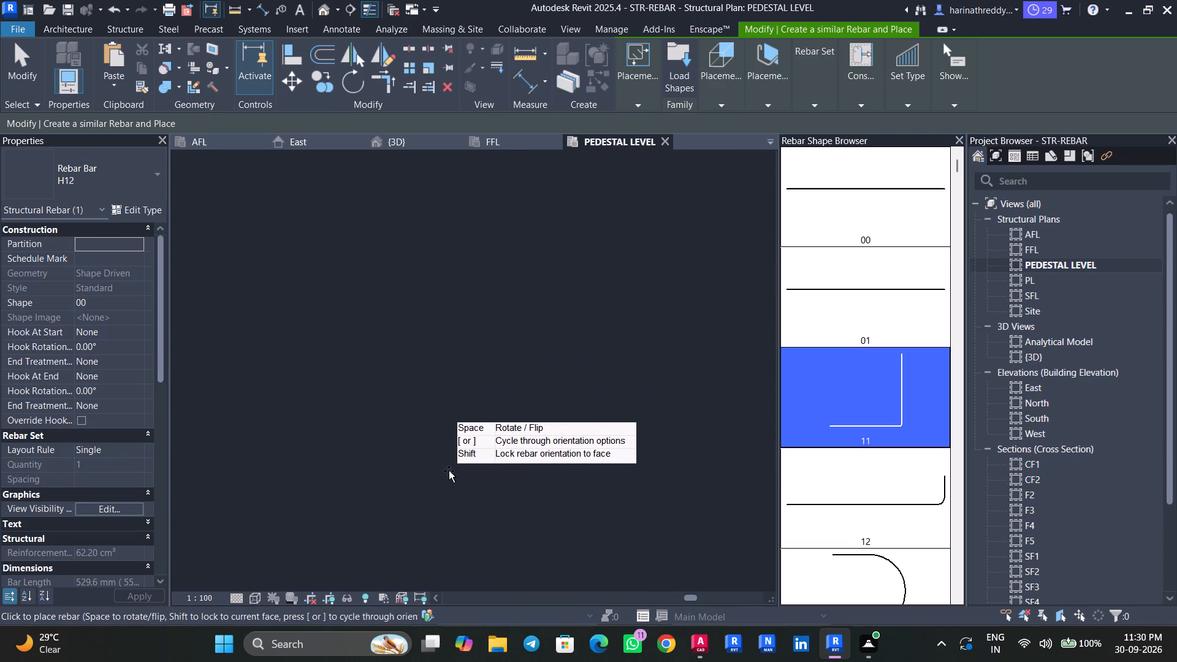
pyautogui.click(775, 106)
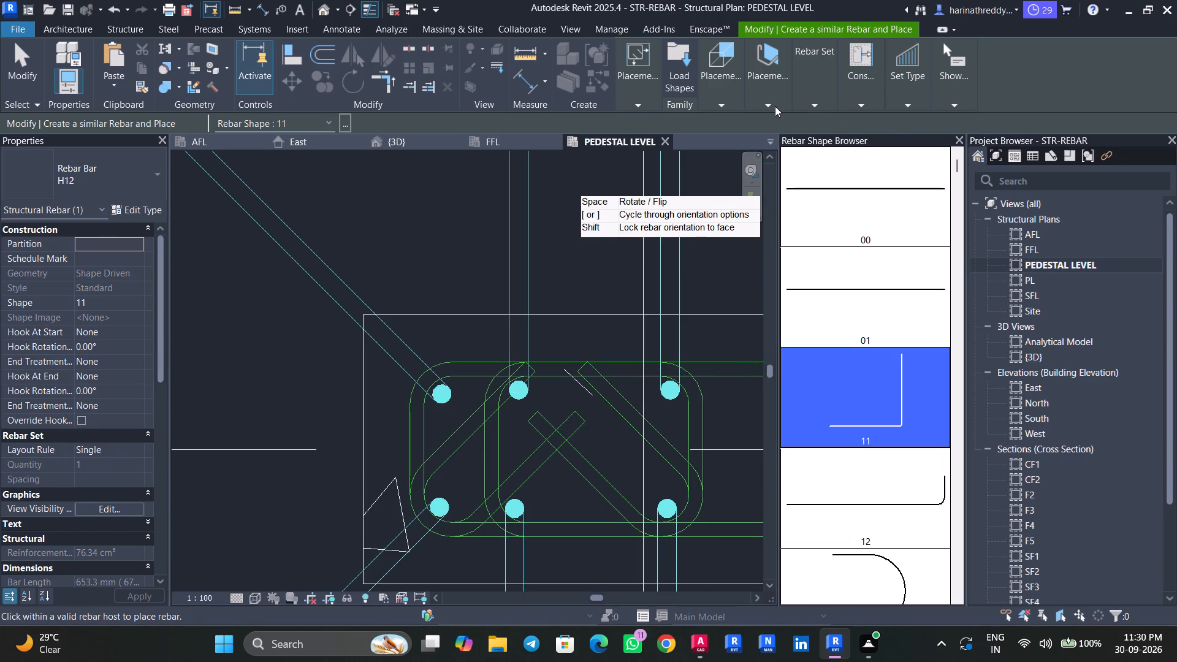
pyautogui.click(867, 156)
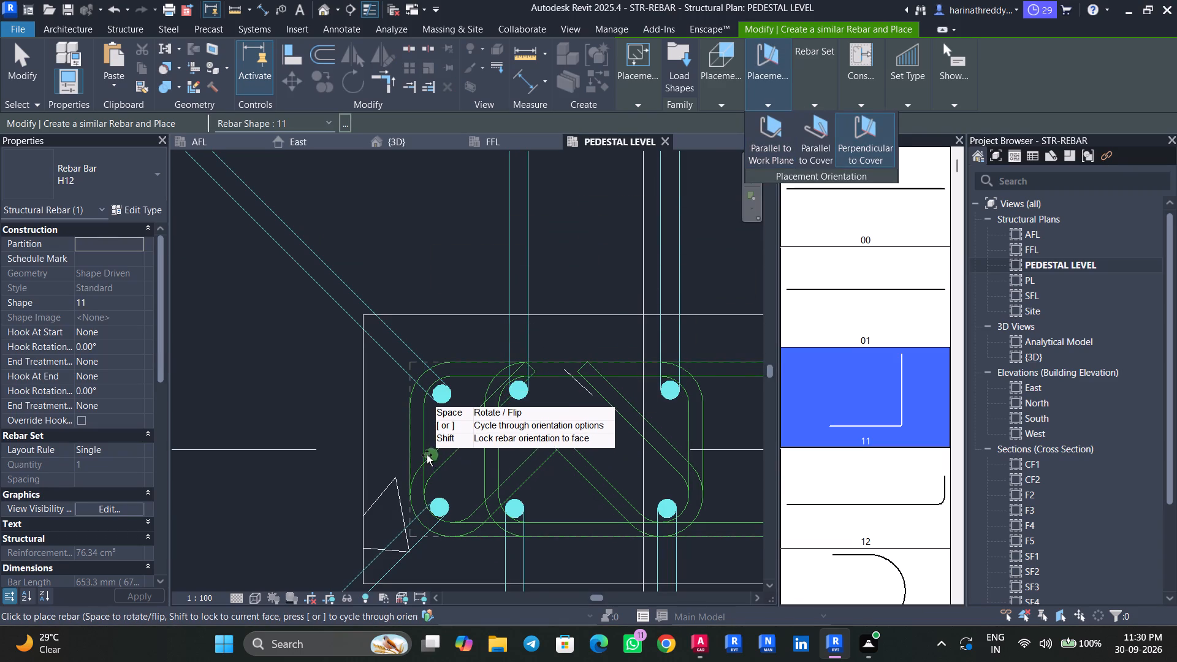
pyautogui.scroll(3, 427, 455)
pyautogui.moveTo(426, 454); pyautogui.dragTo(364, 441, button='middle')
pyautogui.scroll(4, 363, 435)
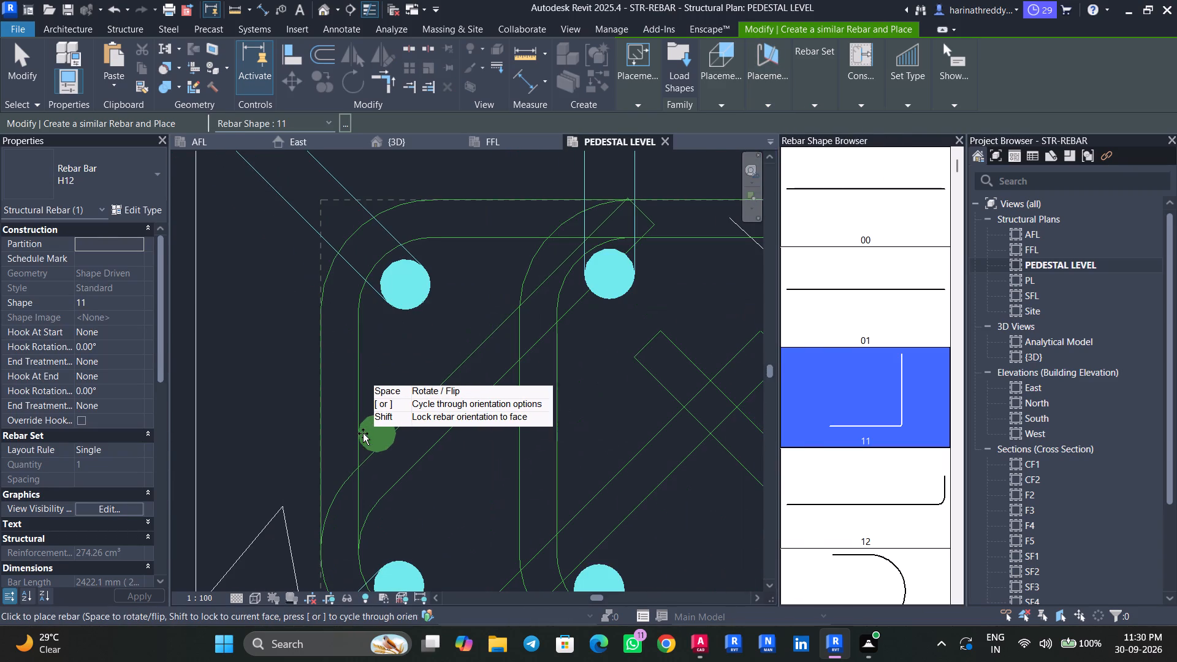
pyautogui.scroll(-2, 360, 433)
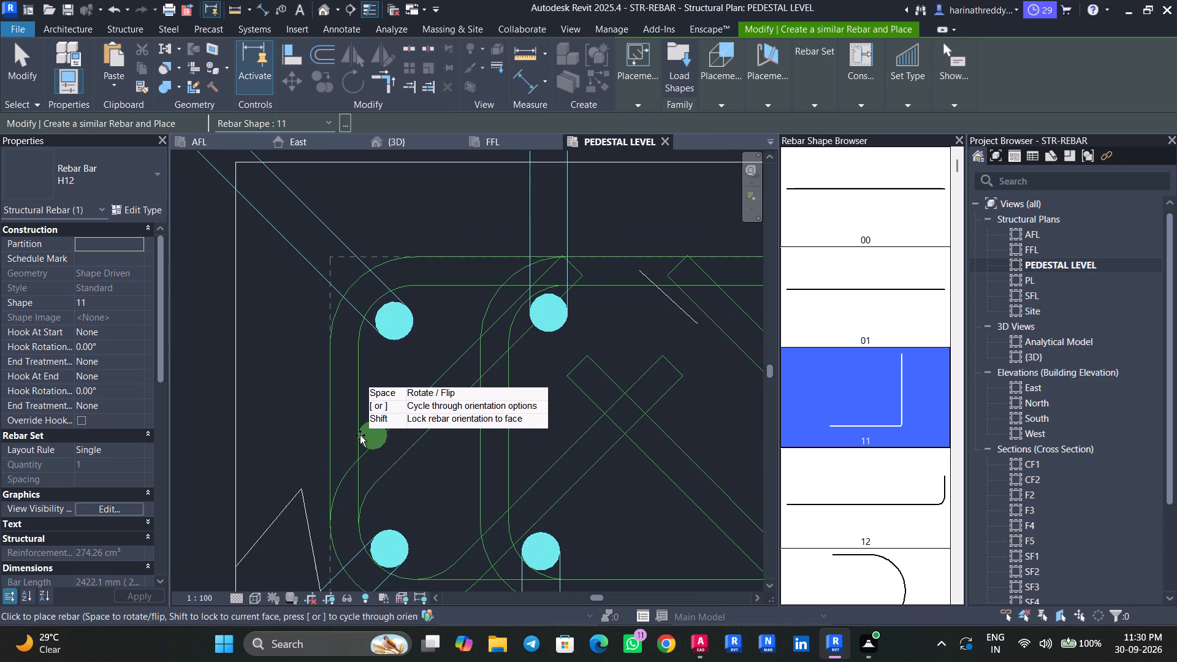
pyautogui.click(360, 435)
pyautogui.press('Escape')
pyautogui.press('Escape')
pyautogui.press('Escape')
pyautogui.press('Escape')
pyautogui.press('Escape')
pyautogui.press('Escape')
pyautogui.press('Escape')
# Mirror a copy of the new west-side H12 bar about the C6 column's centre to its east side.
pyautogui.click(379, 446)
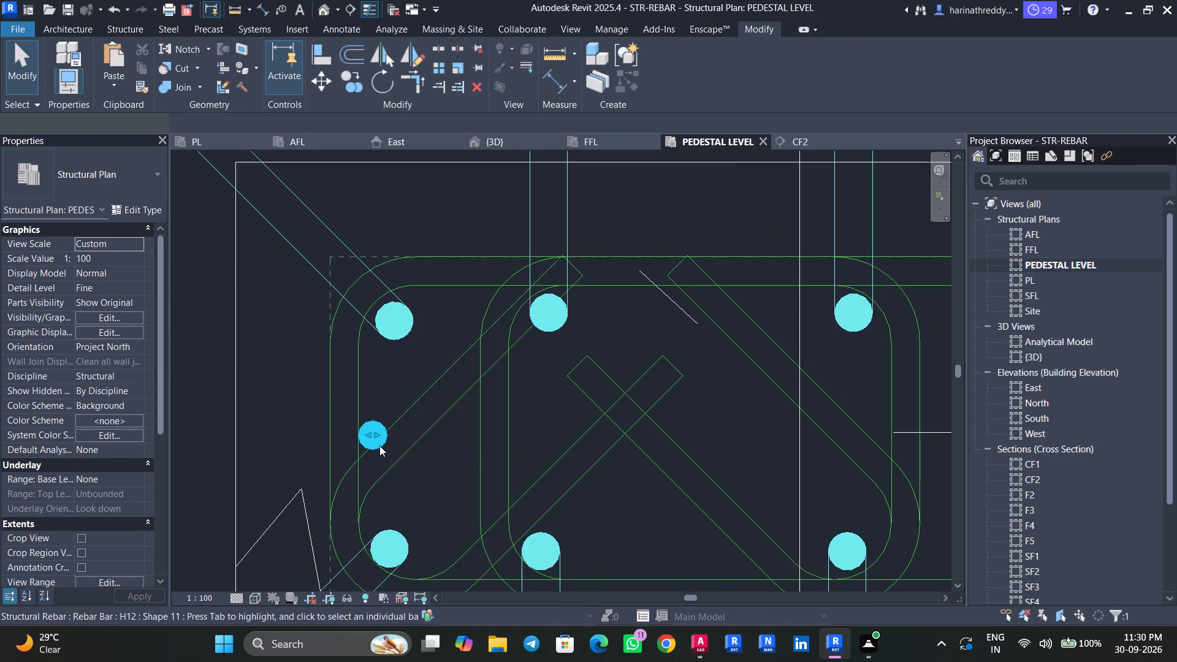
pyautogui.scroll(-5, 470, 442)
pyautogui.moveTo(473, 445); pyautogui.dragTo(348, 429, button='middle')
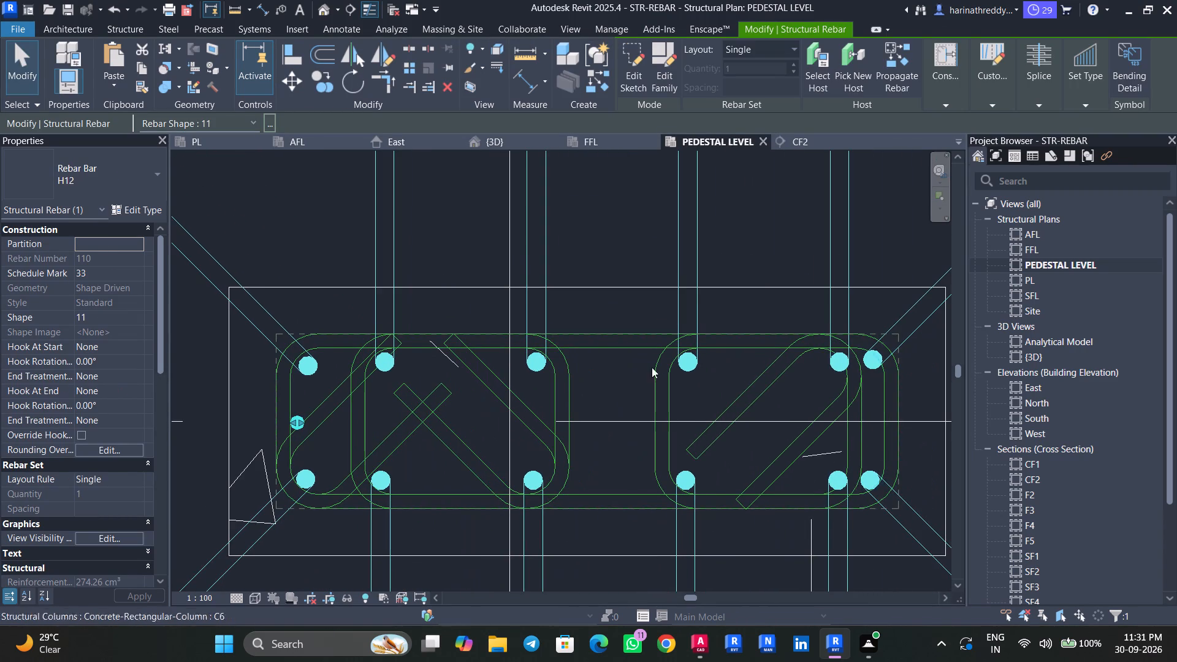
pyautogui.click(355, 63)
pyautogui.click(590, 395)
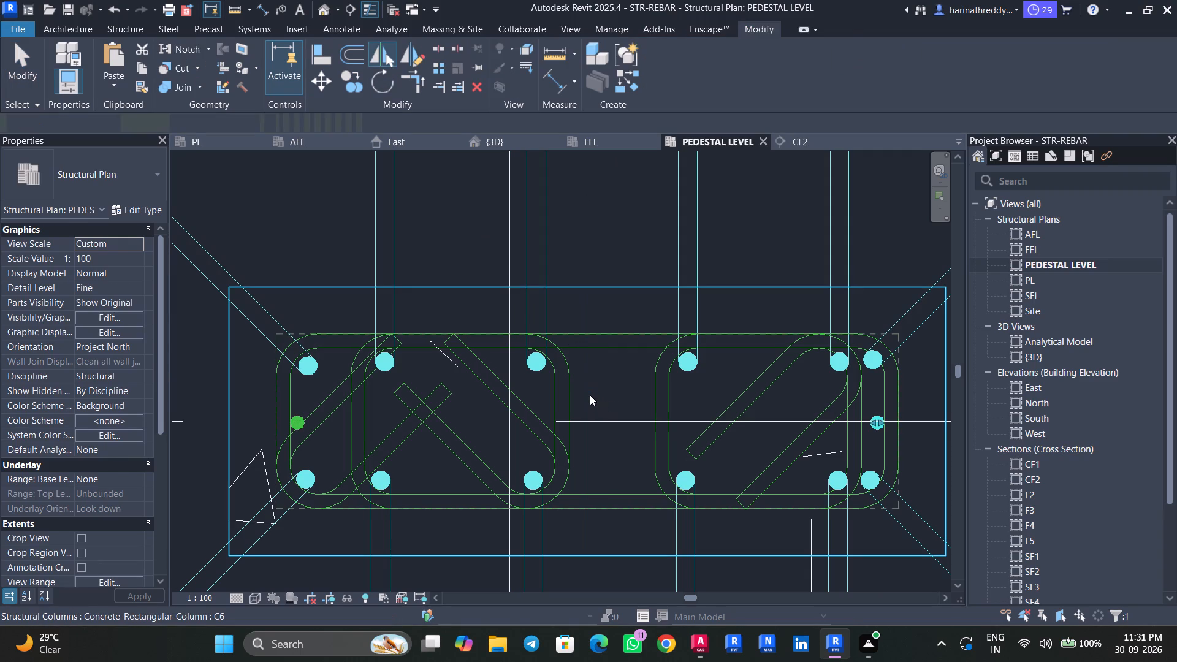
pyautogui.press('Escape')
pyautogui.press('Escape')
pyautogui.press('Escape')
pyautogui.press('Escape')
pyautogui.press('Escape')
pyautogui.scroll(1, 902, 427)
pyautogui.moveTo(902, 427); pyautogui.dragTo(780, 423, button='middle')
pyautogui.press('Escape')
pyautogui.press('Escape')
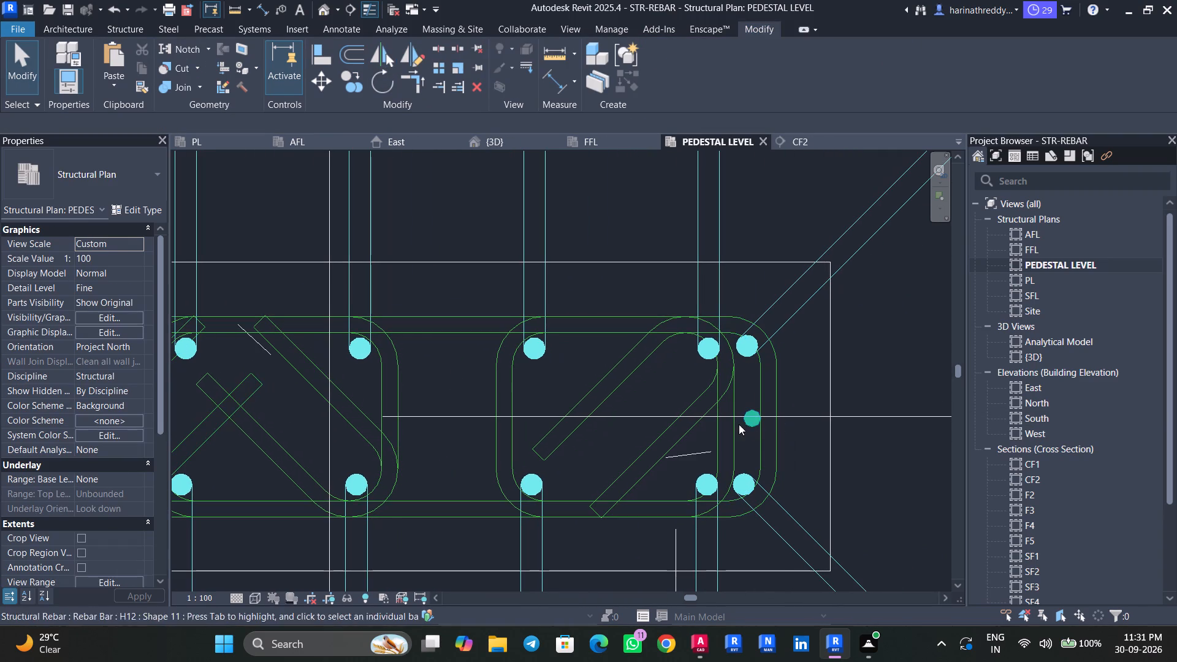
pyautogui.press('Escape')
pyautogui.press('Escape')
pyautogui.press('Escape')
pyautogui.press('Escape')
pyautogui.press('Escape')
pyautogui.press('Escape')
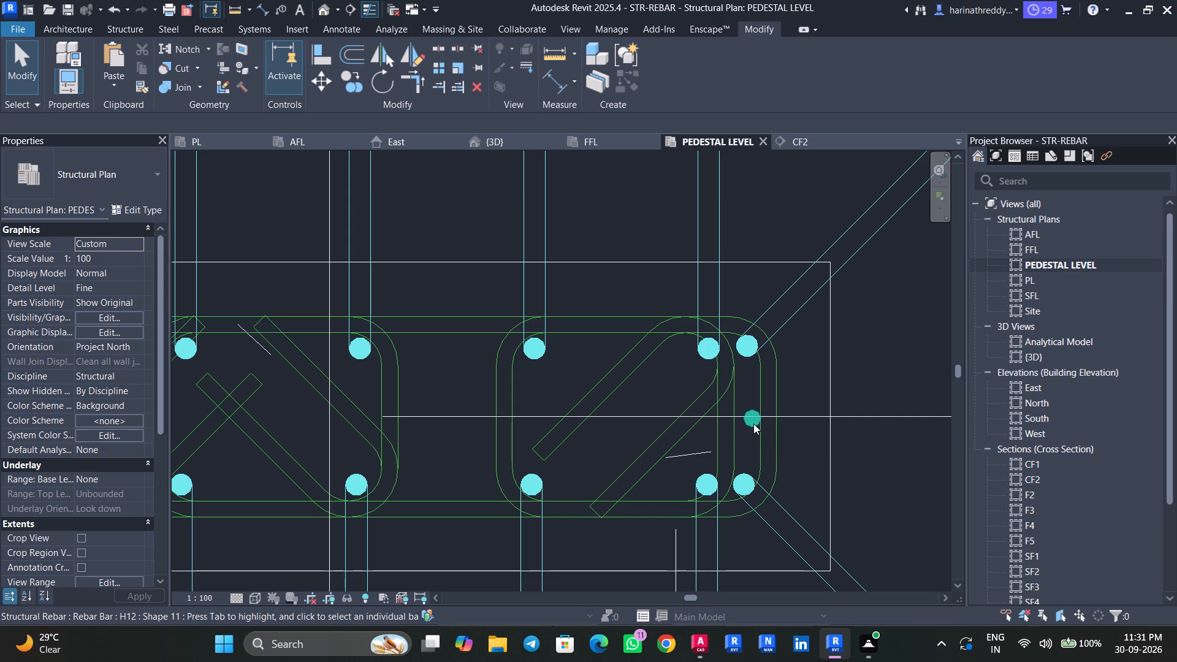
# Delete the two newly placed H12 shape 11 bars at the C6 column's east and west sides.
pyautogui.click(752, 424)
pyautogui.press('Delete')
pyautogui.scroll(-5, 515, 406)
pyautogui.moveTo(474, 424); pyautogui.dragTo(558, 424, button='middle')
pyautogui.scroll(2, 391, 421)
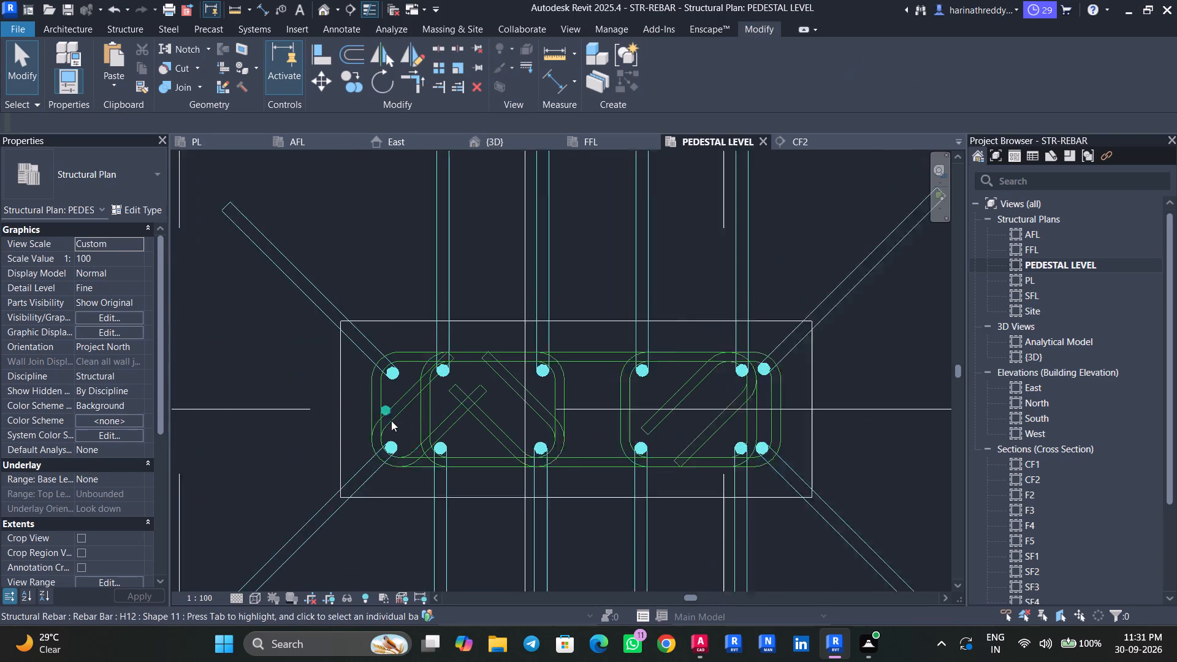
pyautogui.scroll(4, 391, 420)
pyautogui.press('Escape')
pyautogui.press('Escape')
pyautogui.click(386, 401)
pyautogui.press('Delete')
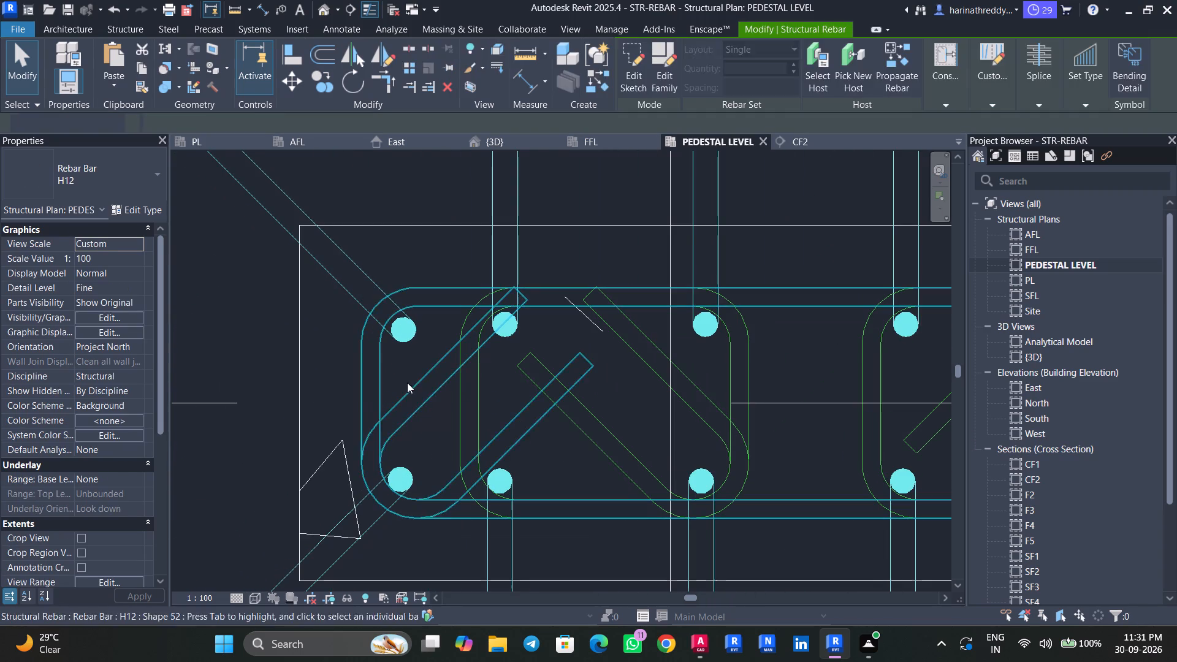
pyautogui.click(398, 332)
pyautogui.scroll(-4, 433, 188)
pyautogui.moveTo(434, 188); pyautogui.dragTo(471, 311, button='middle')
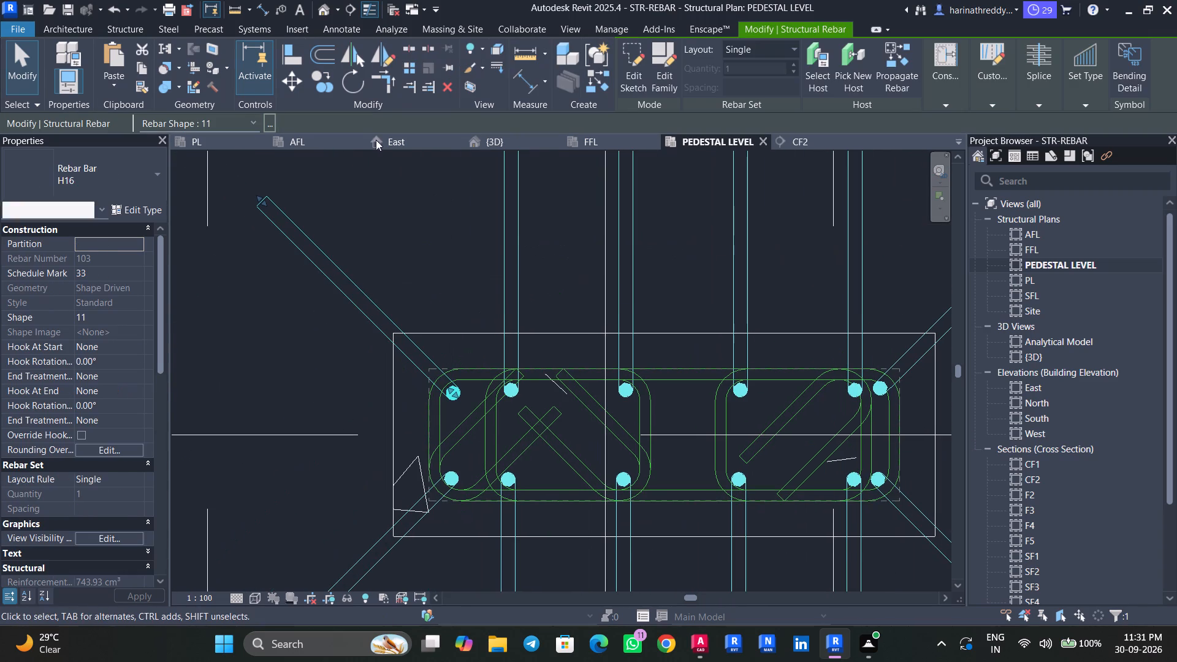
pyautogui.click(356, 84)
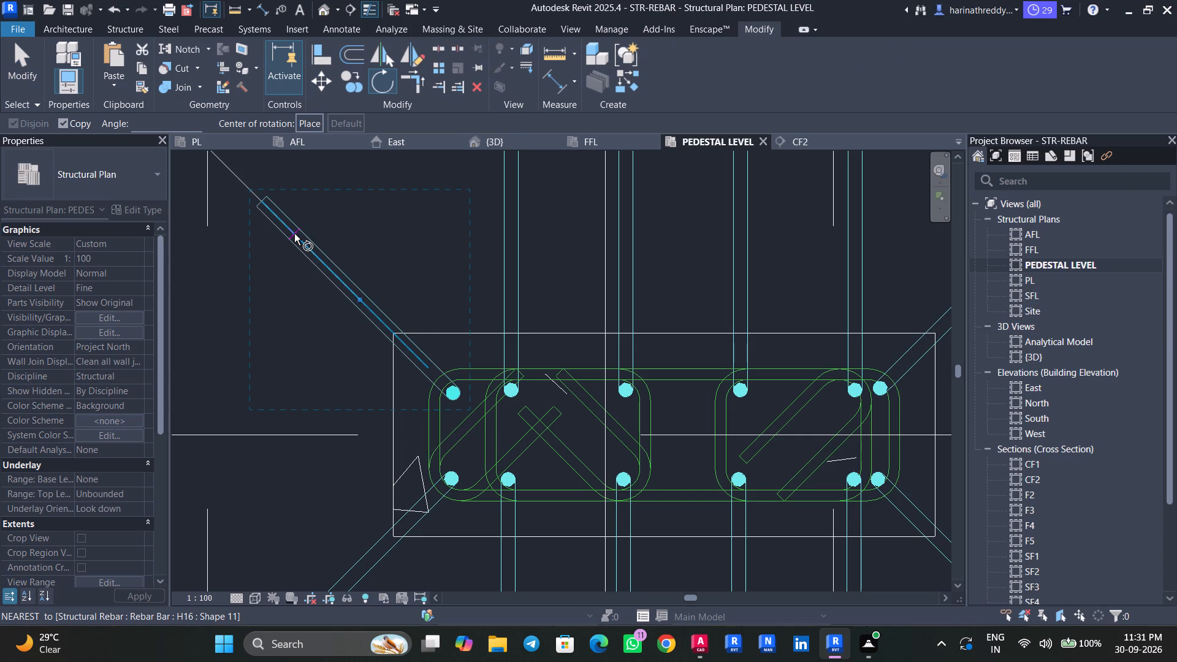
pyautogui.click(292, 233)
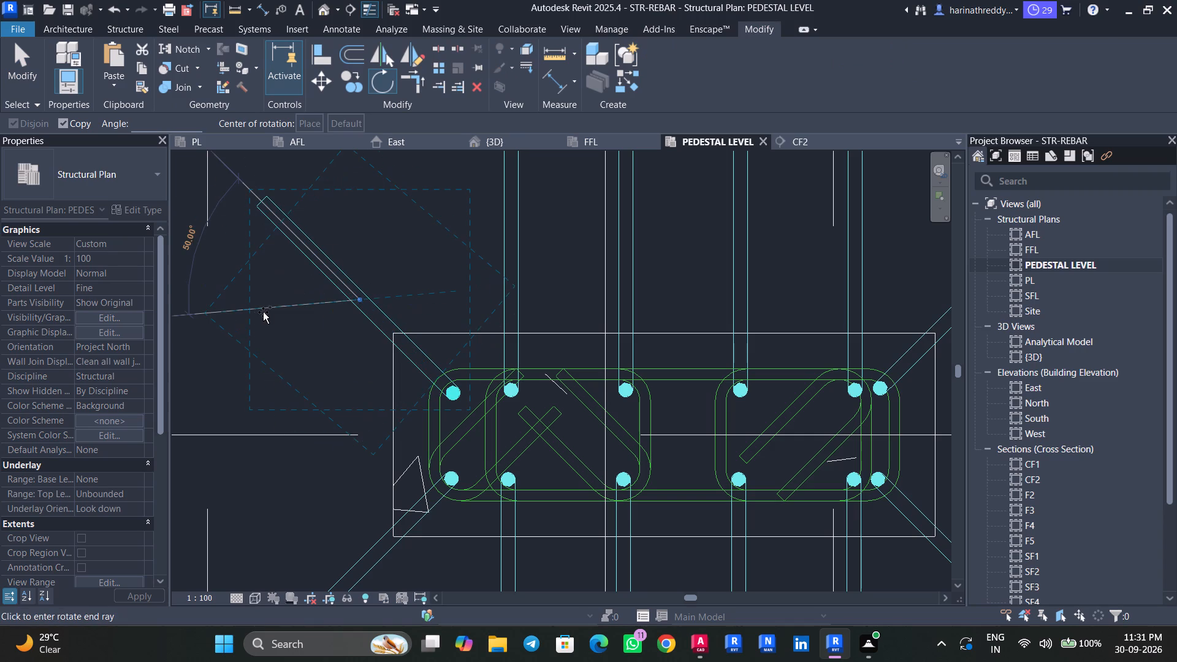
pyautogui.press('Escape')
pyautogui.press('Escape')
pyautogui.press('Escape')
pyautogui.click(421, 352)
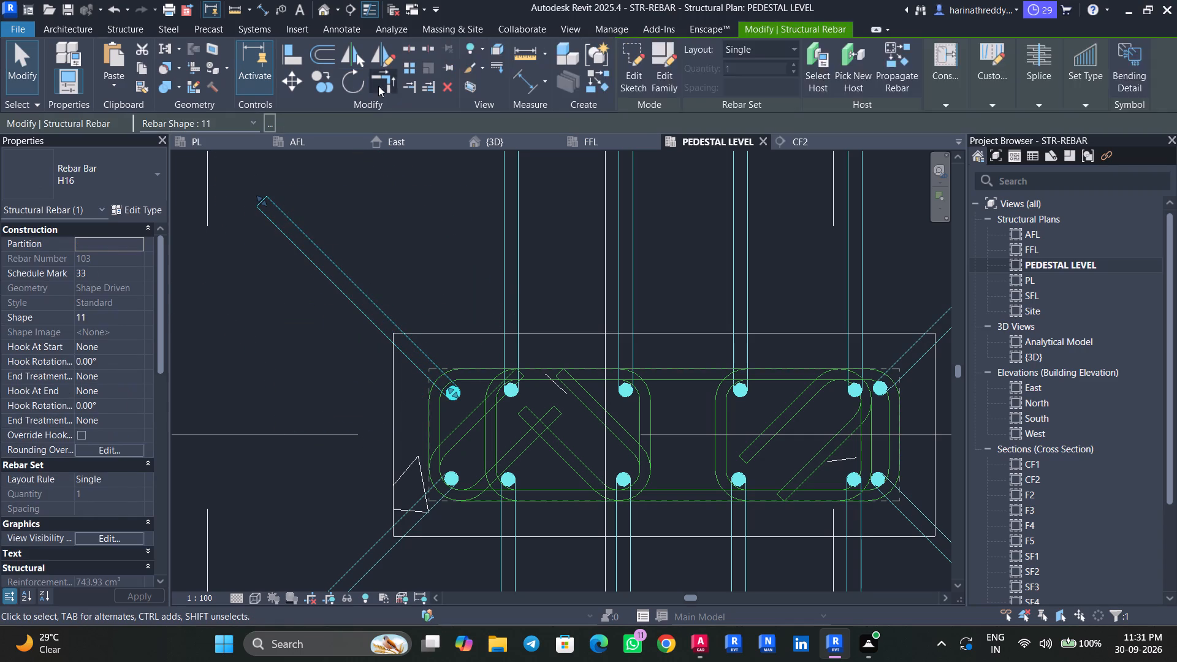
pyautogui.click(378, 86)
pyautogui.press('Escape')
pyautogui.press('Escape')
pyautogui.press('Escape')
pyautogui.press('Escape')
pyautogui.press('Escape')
# Rotate a copy of the northwest corner H16 bar by 45° about its vertical leg so the foot points west.
pyautogui.click(352, 289)
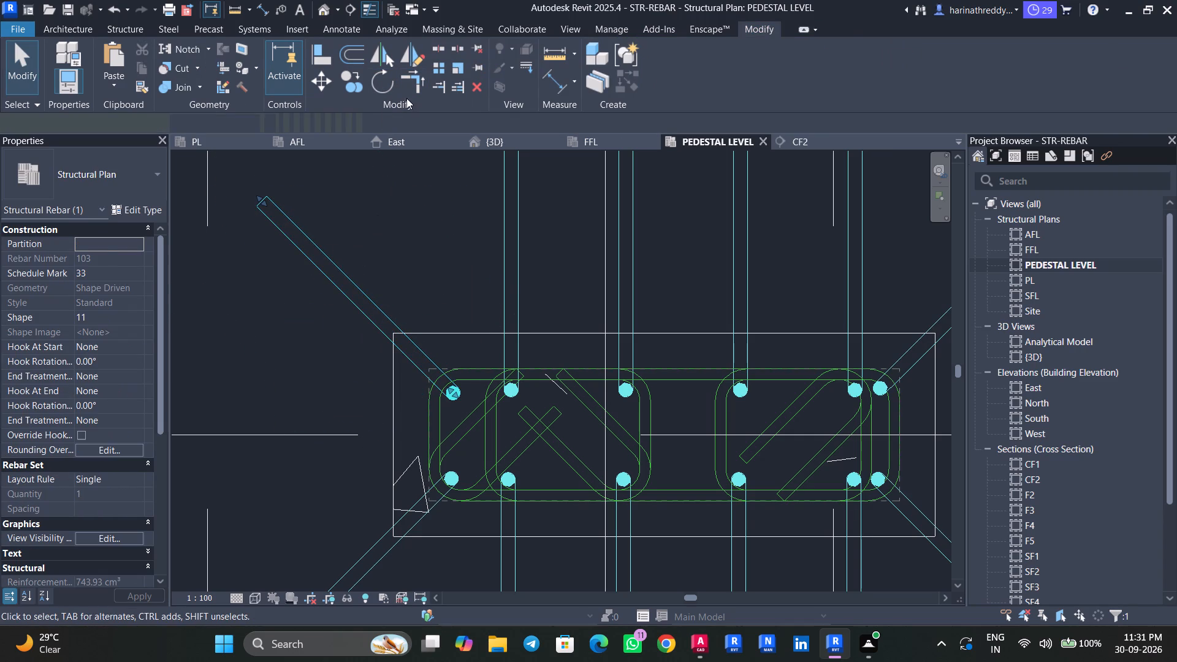
pyautogui.click(356, 88)
pyautogui.scroll(4, 456, 399)
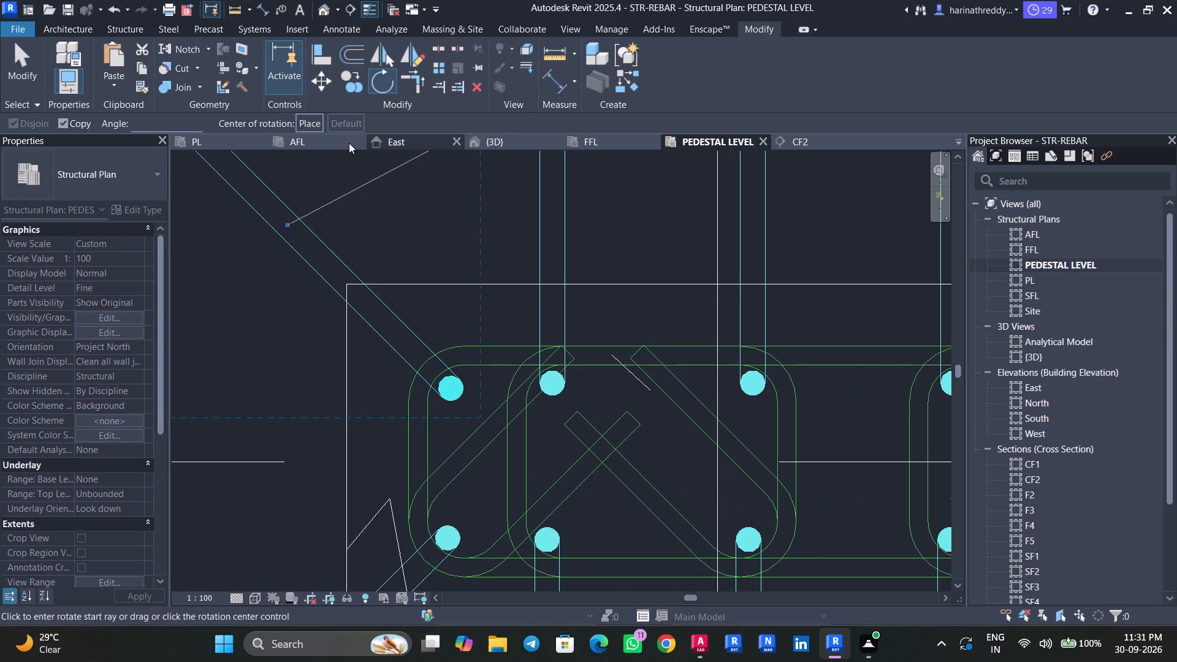
pyautogui.click(317, 126)
pyautogui.scroll(5, 456, 400)
pyautogui.click(446, 378)
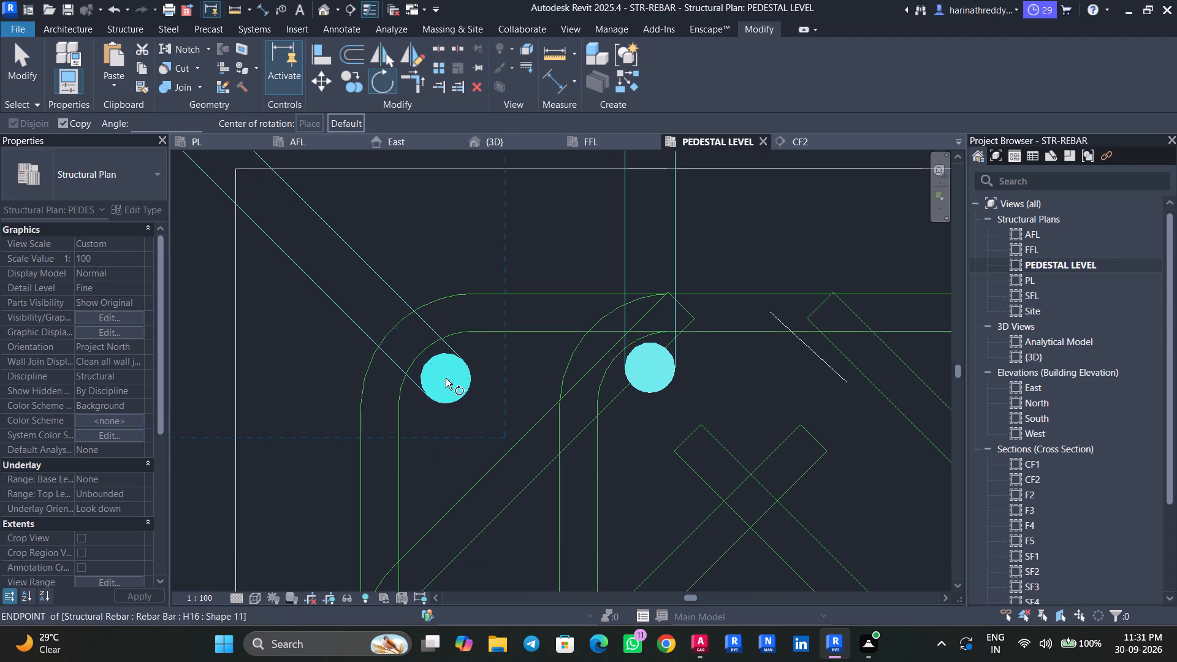
pyautogui.click(352, 276)
pyautogui.scroll(-3, 294, 390)
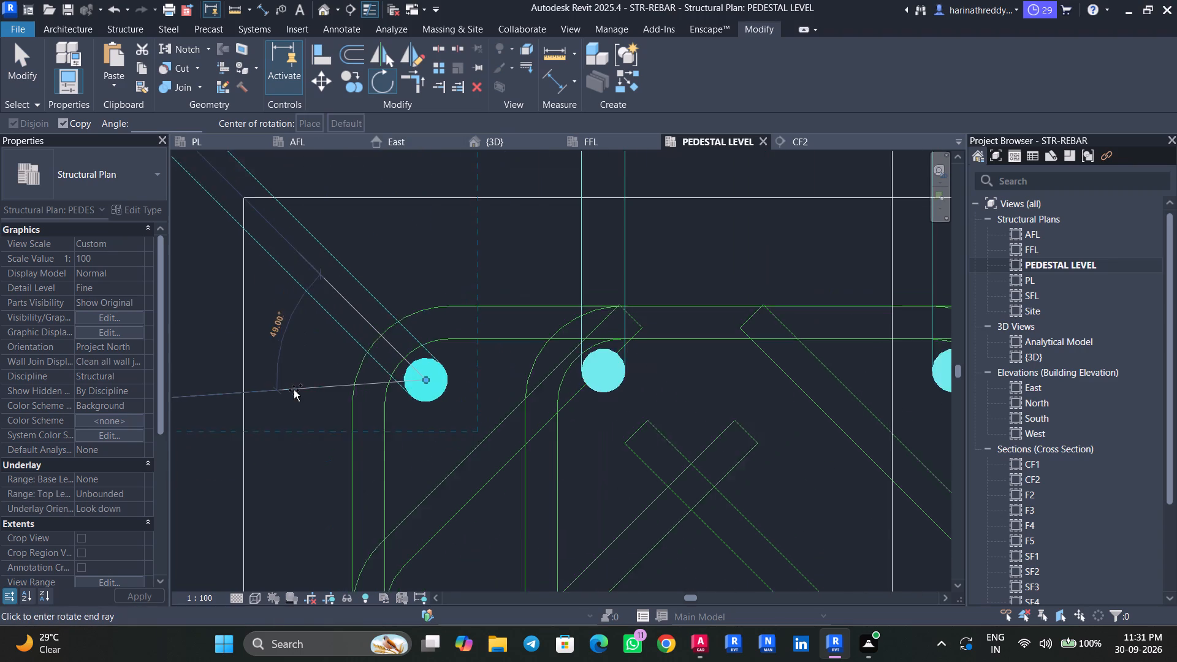
pyautogui.moveTo(295, 391); pyautogui.dragTo(517, 407, button='middle')
pyautogui.write('45')
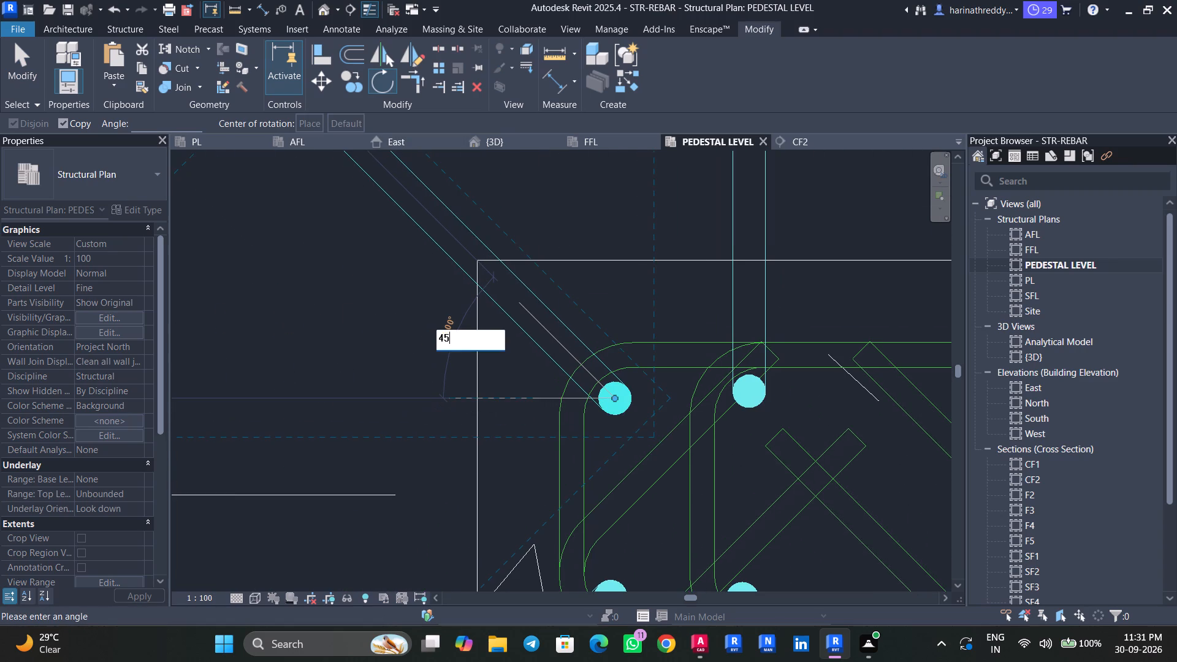
pyautogui.press('Return')
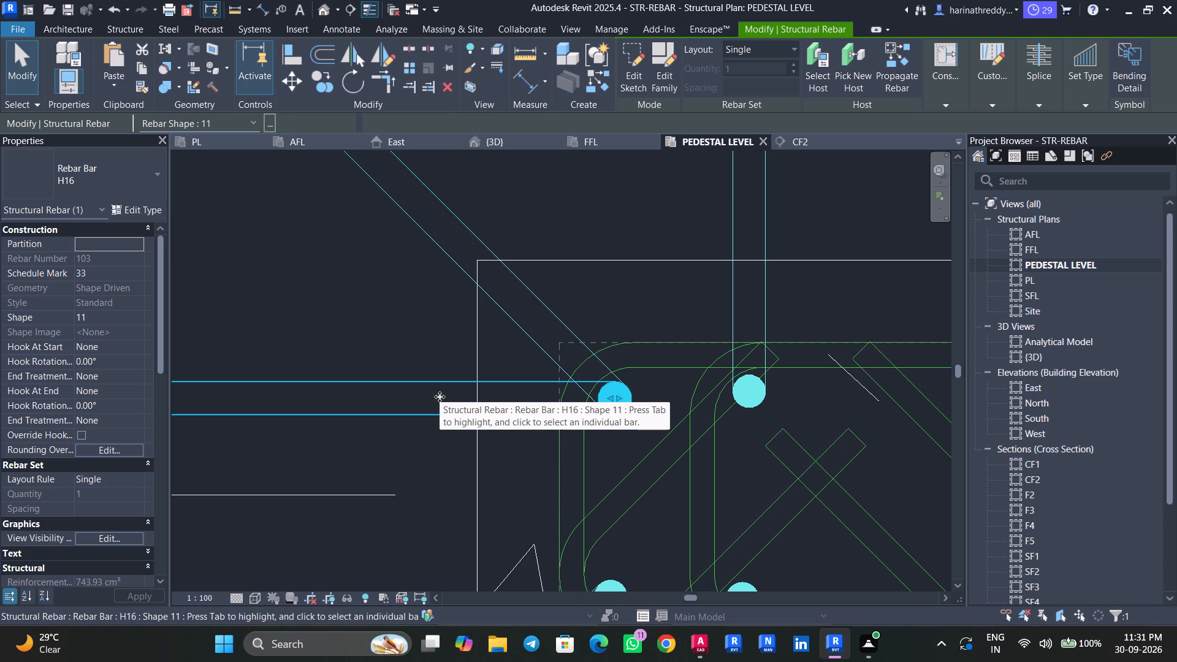
pyautogui.press('Escape')
pyautogui.press('Escape')
# Move the rotated bar copy south to midway between the two west corner bars and slightly west toward the outer stirrup.
pyautogui.click(495, 415)
pyautogui.scroll(-2, 499, 424)
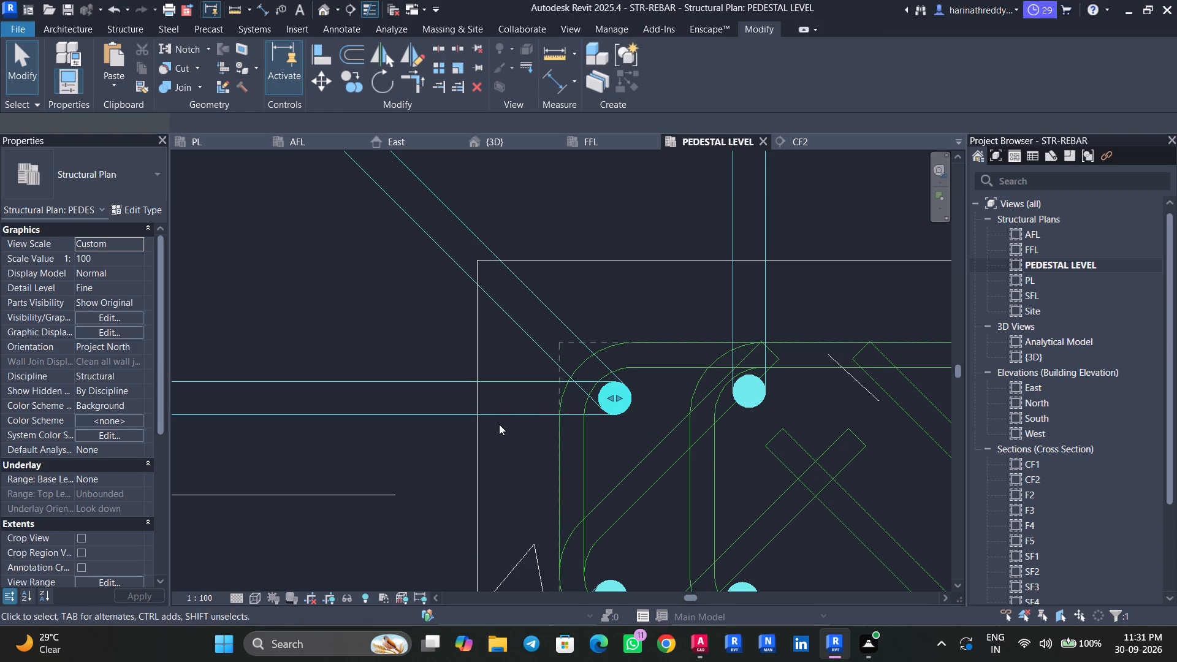
pyautogui.scroll(-1, 499, 424)
pyautogui.moveTo(500, 425); pyautogui.dragTo(525, 338, button='middle')
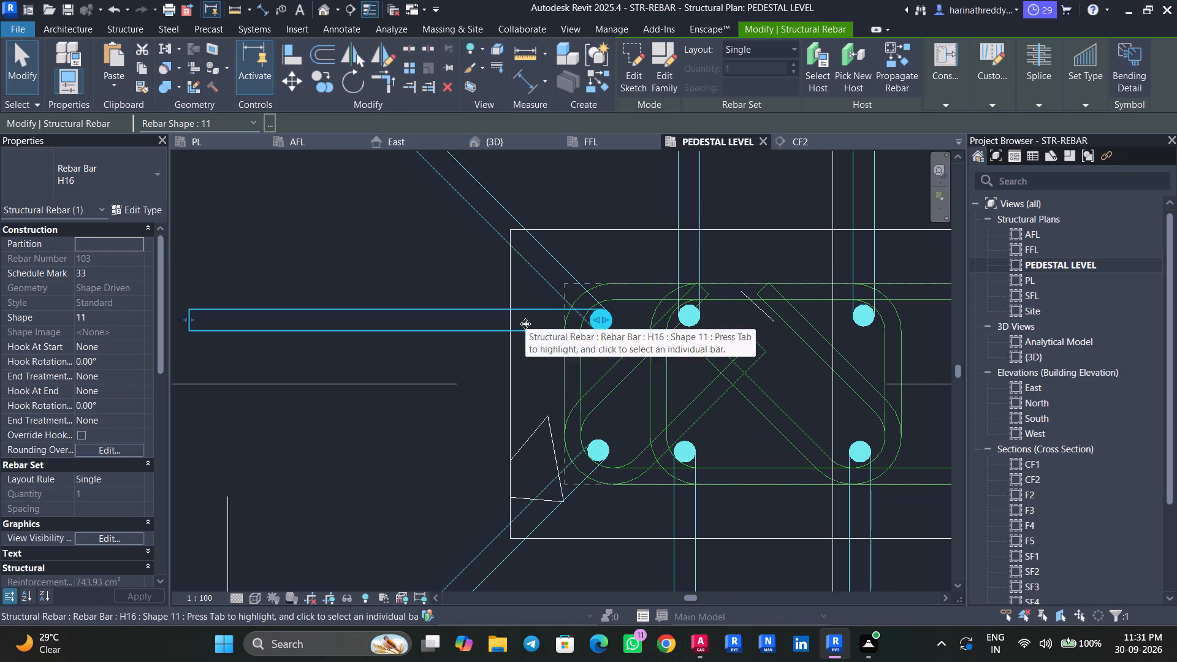
pyautogui.press('Down')
pyautogui.press('Down')
pyautogui.press('Down')
pyautogui.press('Down')
pyautogui.press('Down')
pyautogui.press('Down')
pyautogui.press('Down')
pyautogui.press('Down')
pyautogui.press('Down')
pyautogui.press('Down')
pyautogui.press('Down')
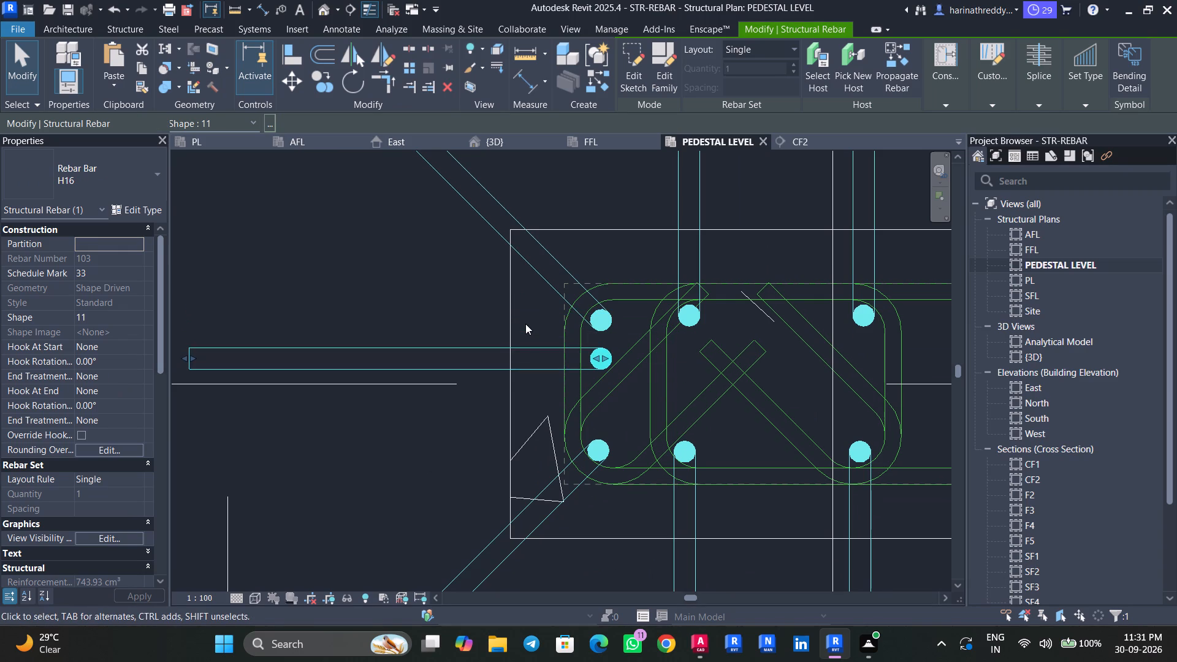
pyautogui.press('Down')
pyautogui.press('Down')
pyautogui.press('Down')
pyautogui.press('Down')
pyautogui.press('Left')
pyautogui.press('Left')
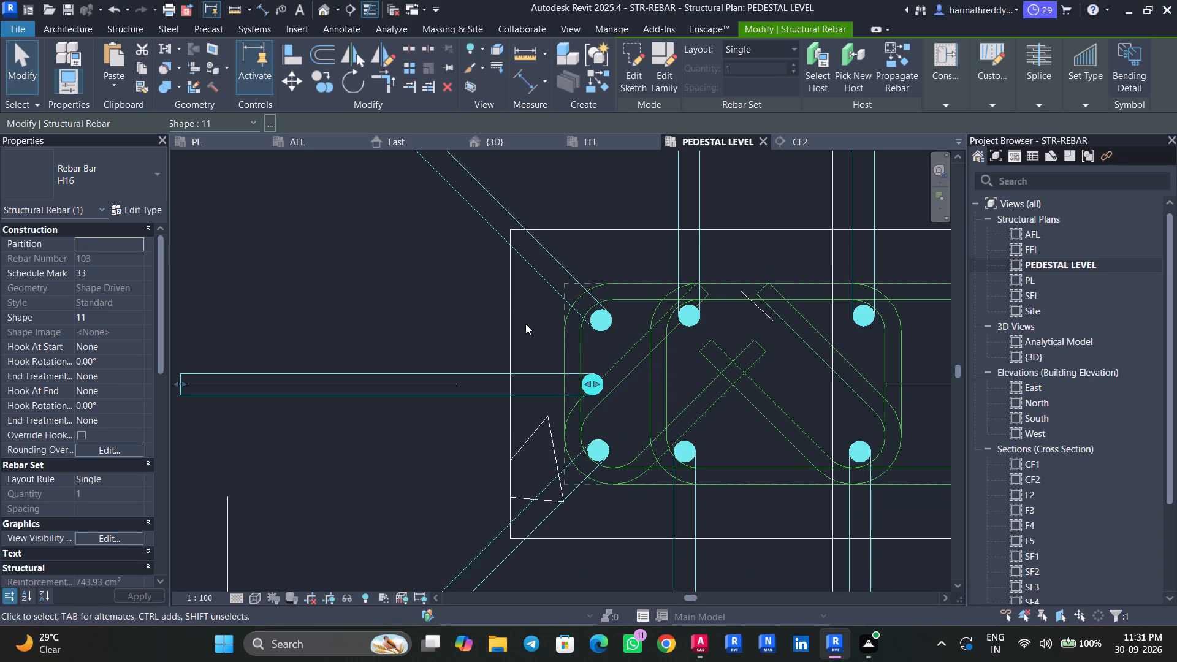
# Change the middle west-side bar's type to H12.
pyautogui.click(44, 175)
pyautogui.click(50, 302)
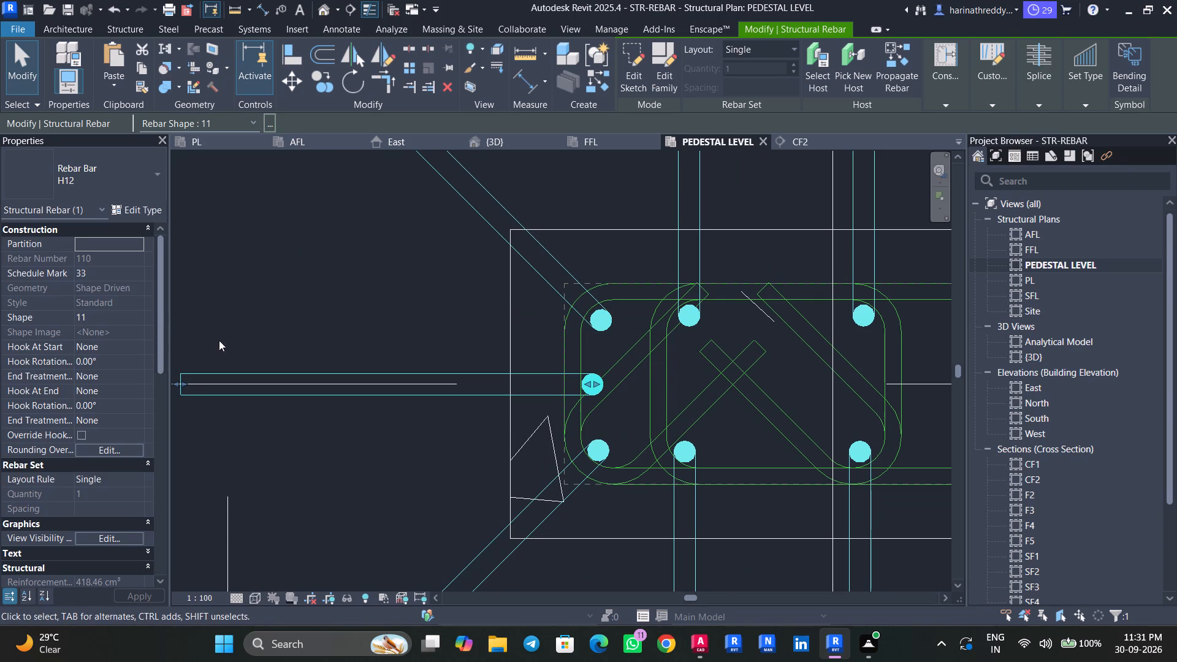
# Move the middle west-side H12 bar slightly west against the inner face of the outer stirrup's west leg.
pyautogui.scroll(9, 592, 376)
pyautogui.moveTo(591, 386); pyautogui.dragTo(578, 387)
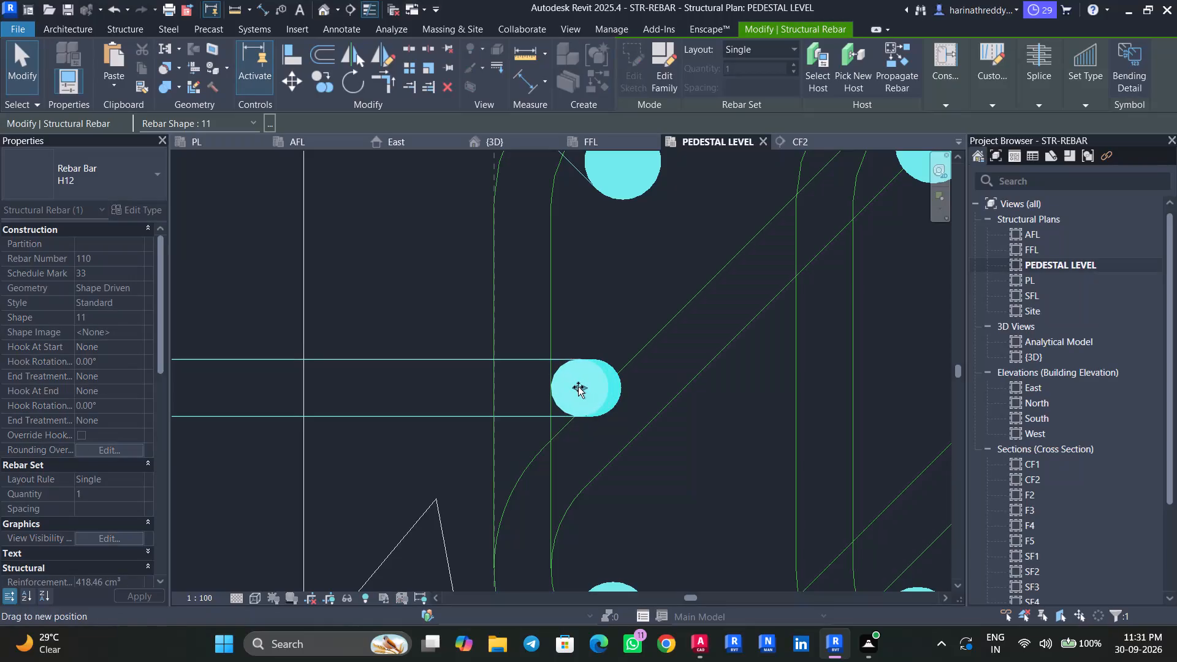
pyautogui.moveTo(578, 387); pyautogui.dragTo(576, 387)
pyautogui.scroll(-11, 598, 427)
pyautogui.press('Escape')
pyautogui.press('Escape')
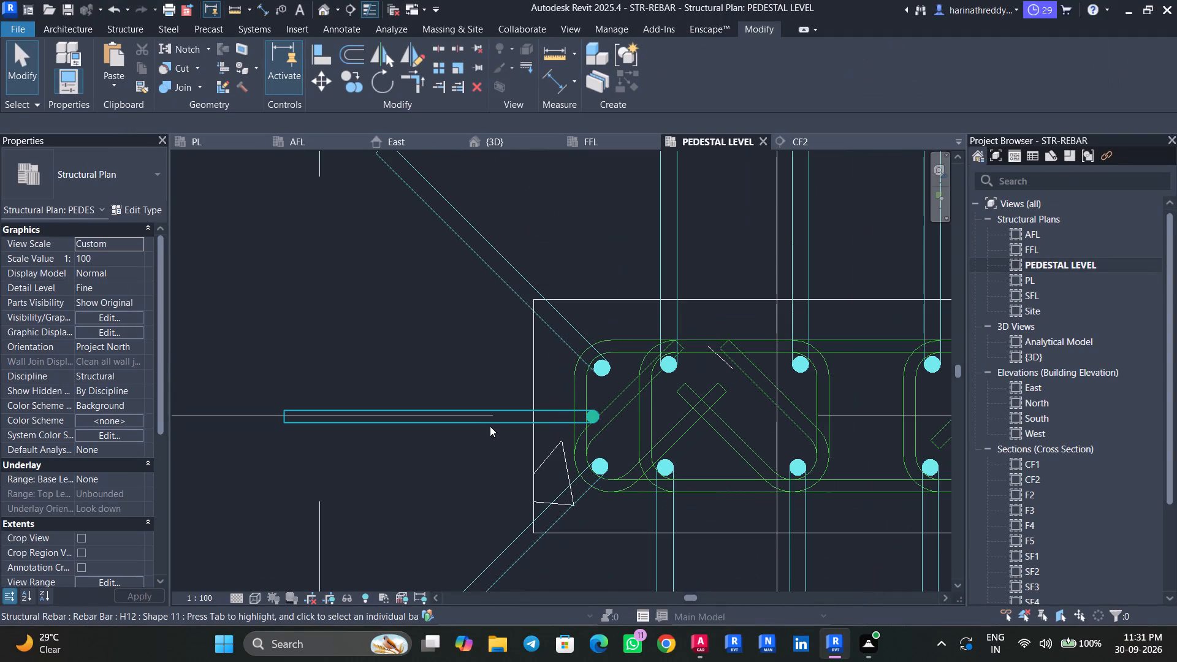
# Mirror a copy of the middle west-side H12 bar to the east short face about the column's central north-south axis.
pyautogui.click(490, 426)
pyautogui.click(354, 63)
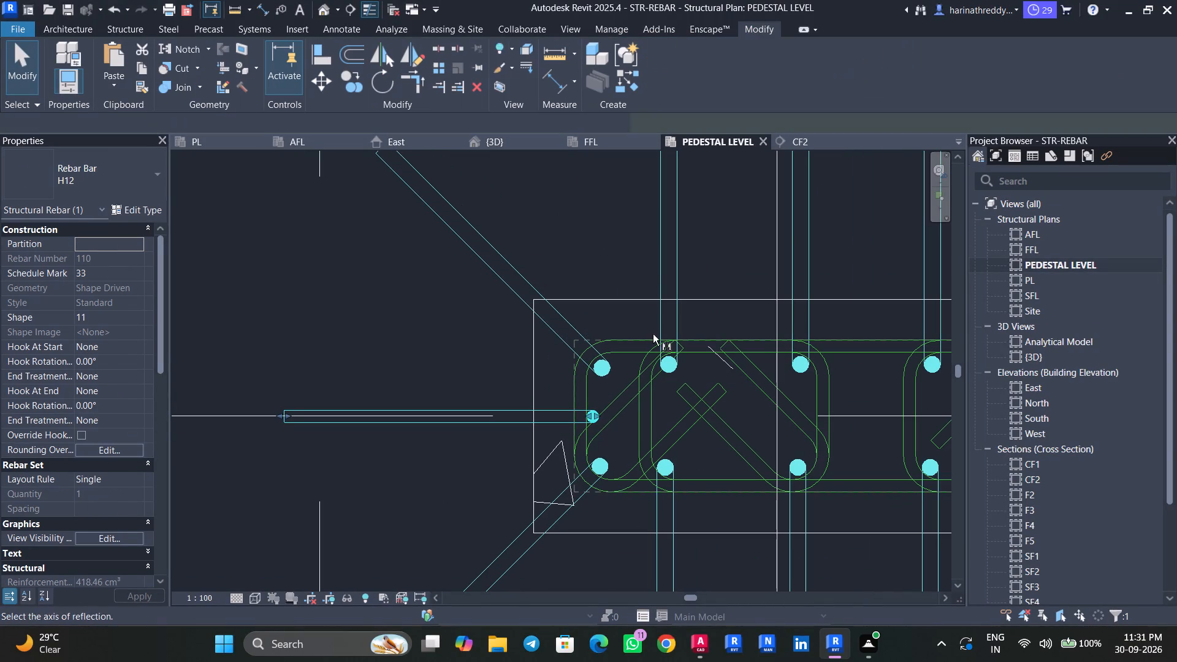
pyautogui.scroll(-2, 701, 382)
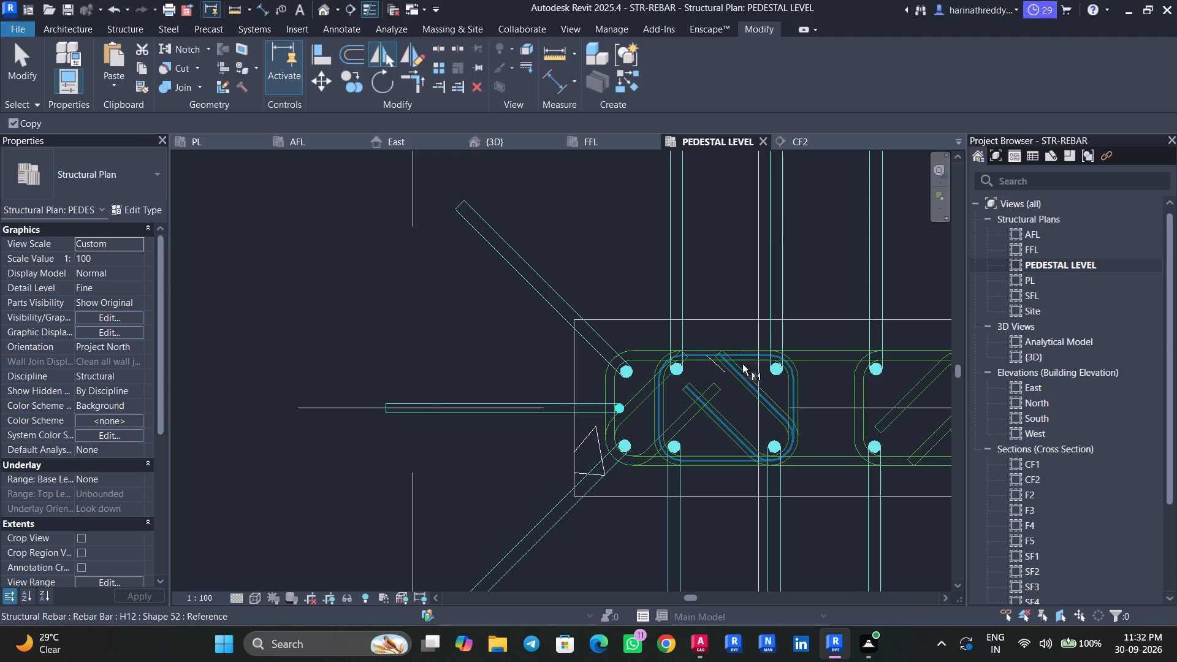
pyautogui.scroll(-1, 752, 377)
pyautogui.moveTo(814, 386); pyautogui.dragTo(614, 371, button='middle')
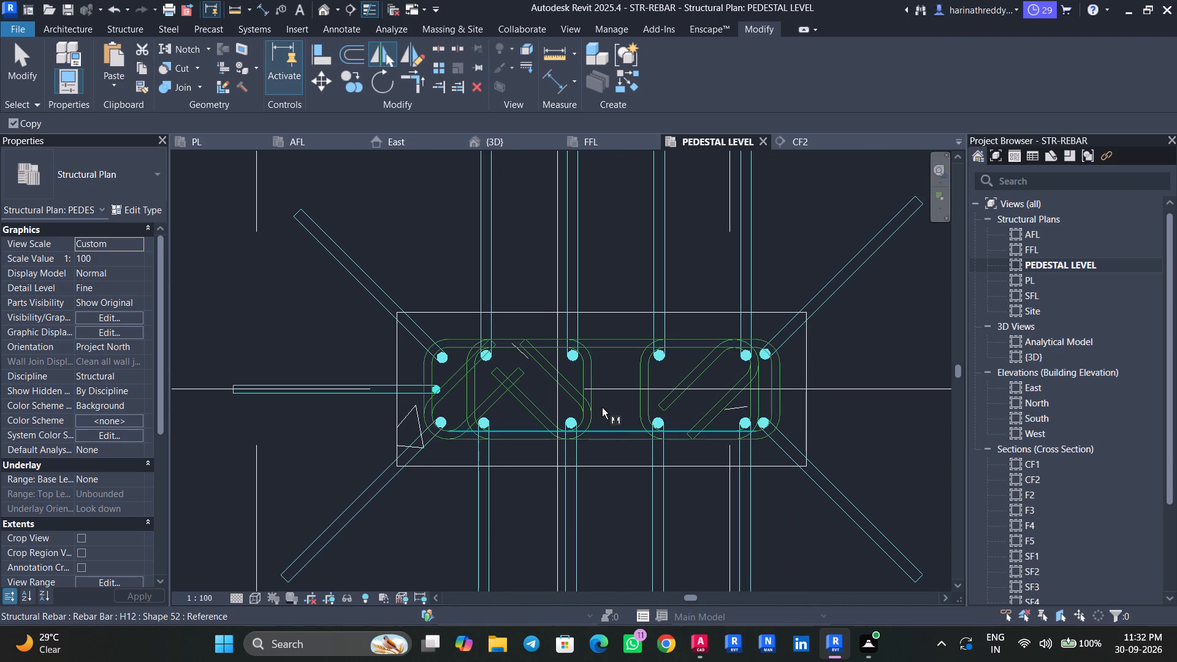
pyautogui.click(604, 400)
pyautogui.press('Escape')
pyautogui.press('Escape')
pyautogui.press('Escape')
pyautogui.press('Escape')
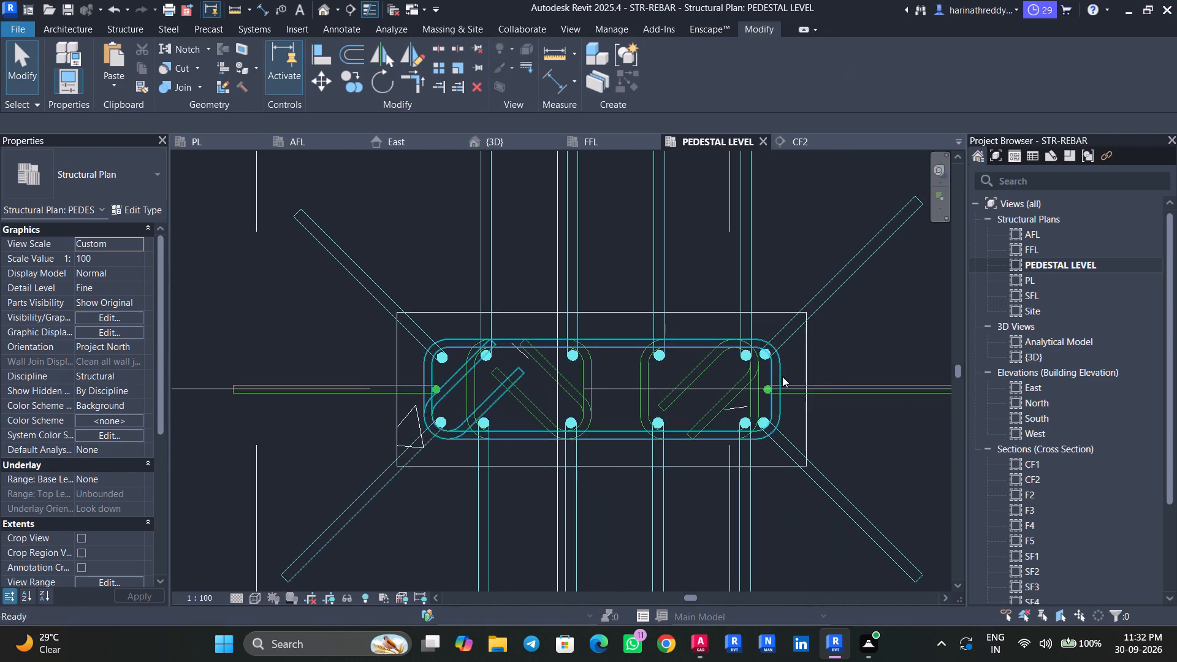
# Inspect the H12 side bars on both short faces for their fit against the outer stirrup.
pyautogui.scroll(8, 784, 379)
pyautogui.click(792, 406)
pyautogui.scroll(-1, 791, 406)
pyautogui.scroll(1, 791, 406)
pyautogui.scroll(-6, 791, 406)
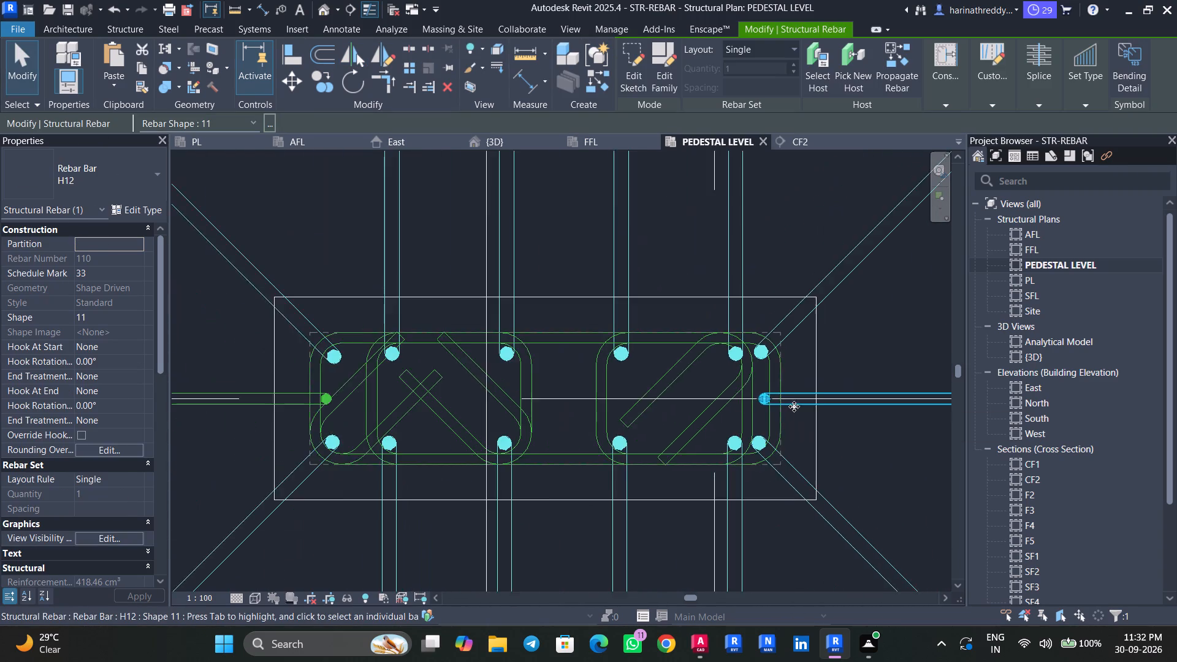
pyautogui.scroll(-1, 793, 406)
pyautogui.press('Escape')
pyautogui.press('Escape')
pyautogui.click(331, 408)
pyautogui.scroll(1, 332, 408)
pyautogui.scroll(-1, 332, 408)
pyautogui.scroll(13, 332, 408)
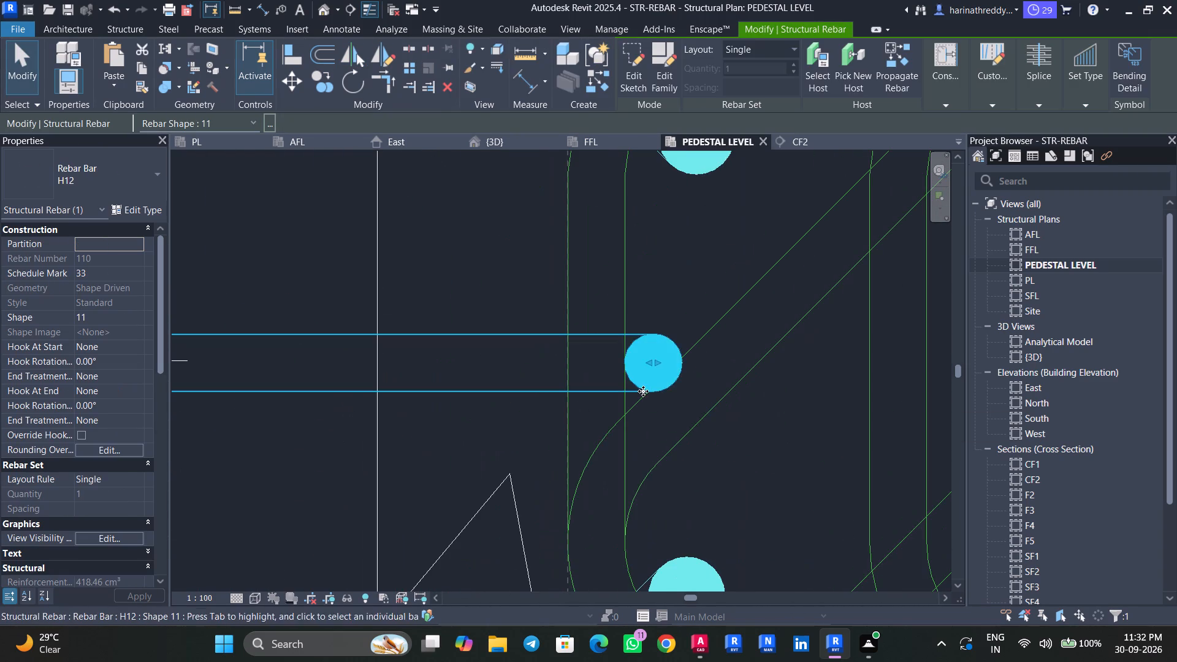
pyautogui.scroll(-17, 763, 436)
pyautogui.press('Escape')
pyautogui.press('Escape')
pyautogui.moveTo(634, 473); pyautogui.dragTo(432, 425, button='middle')
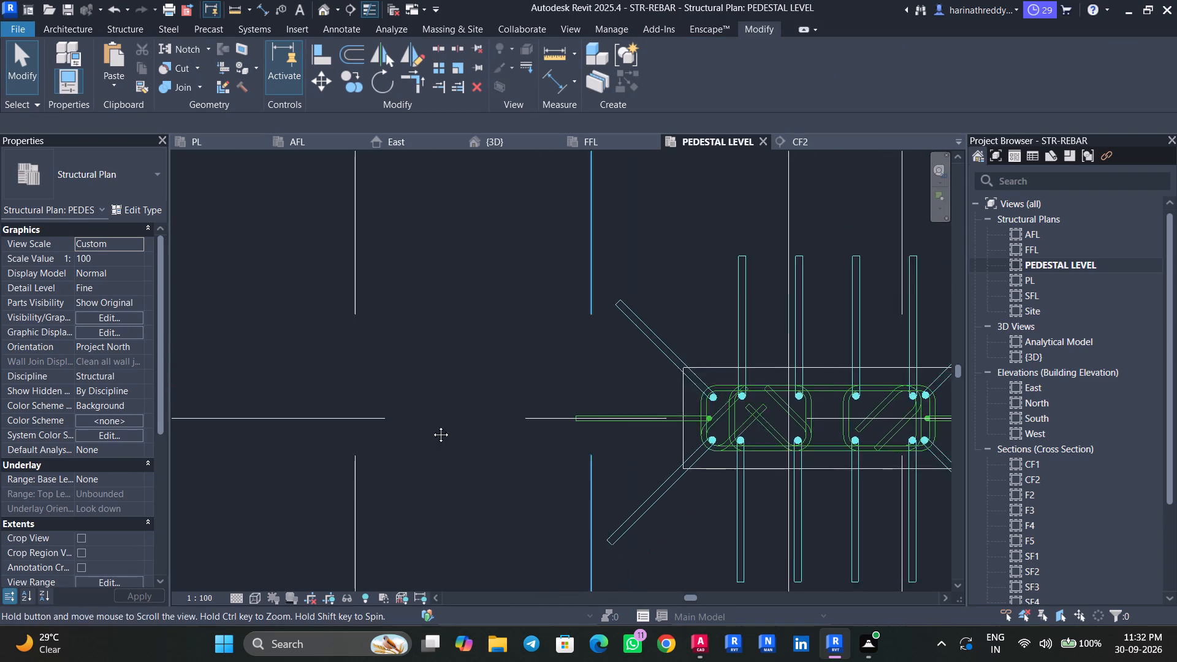
pyautogui.moveTo(432, 425); pyautogui.dragTo(394, 414, button='middle')
pyautogui.scroll(-2, 393, 414)
pyautogui.moveTo(393, 414); pyautogui.dragTo(508, 426, button='middle')
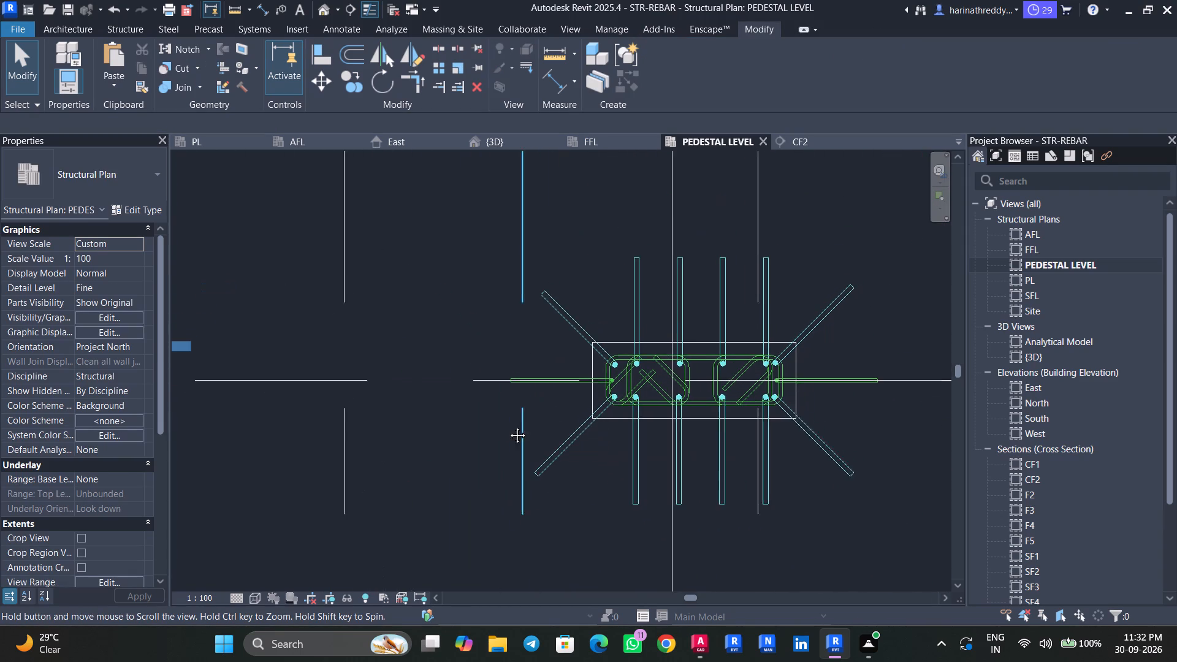
pyautogui.moveTo(508, 426); pyautogui.dragTo(496, 435, button='middle')
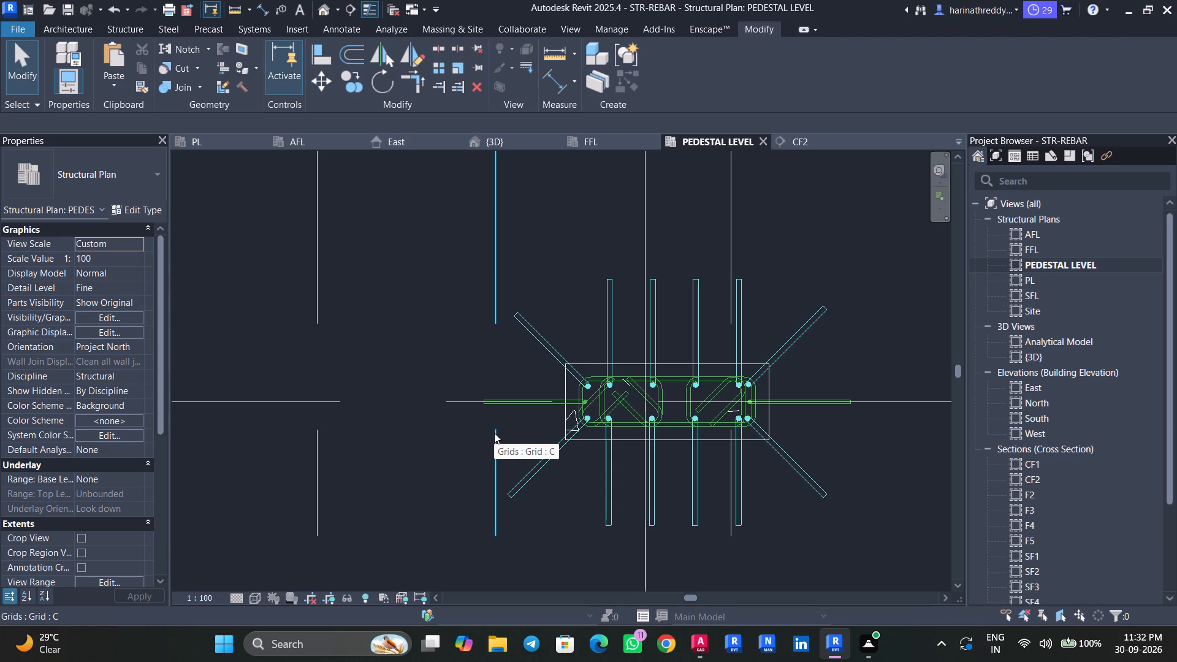
# Save the project.
pyautogui.hotkey('ctrl', 's')
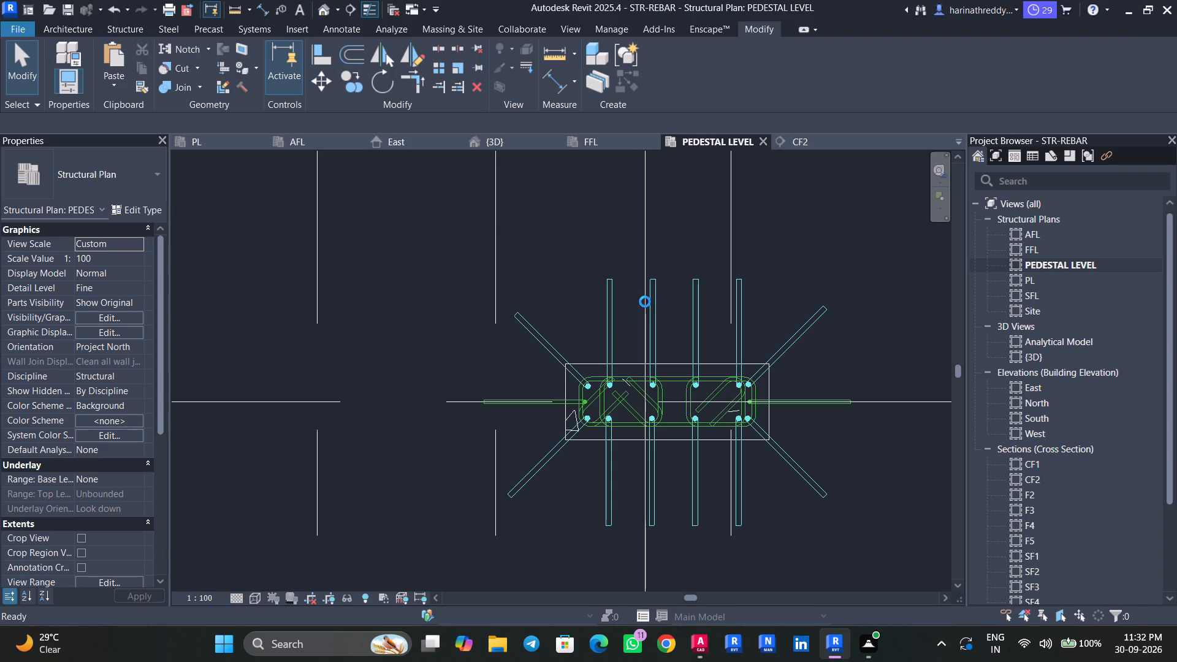
# Review the foundation reinforcement in the 3D view, and in the AFL plan from grid 1 up to grid 7.
pyautogui.click(499, 137)
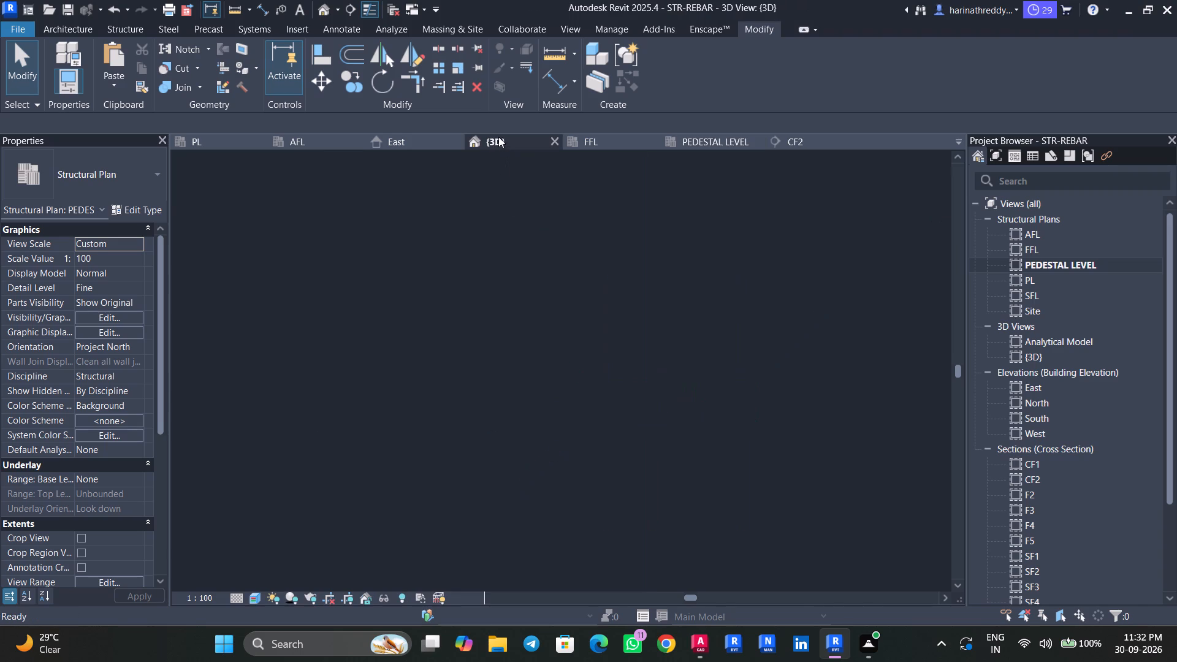
pyautogui.scroll(-8, 458, 347)
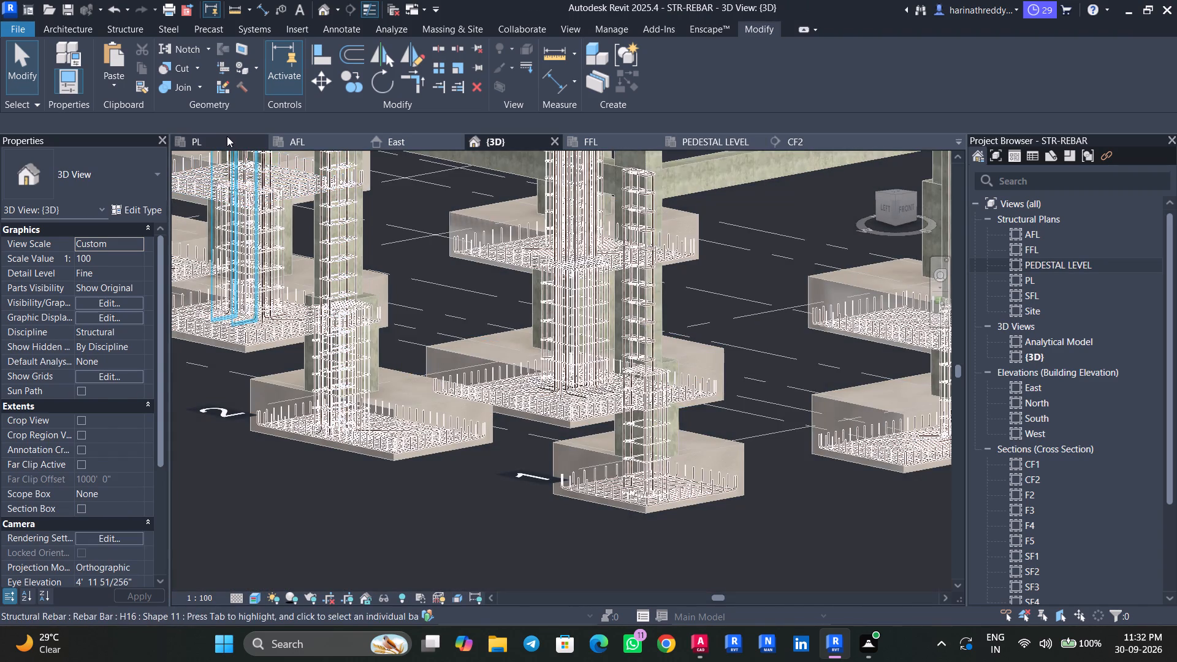
pyautogui.doubleClick(1034, 232)
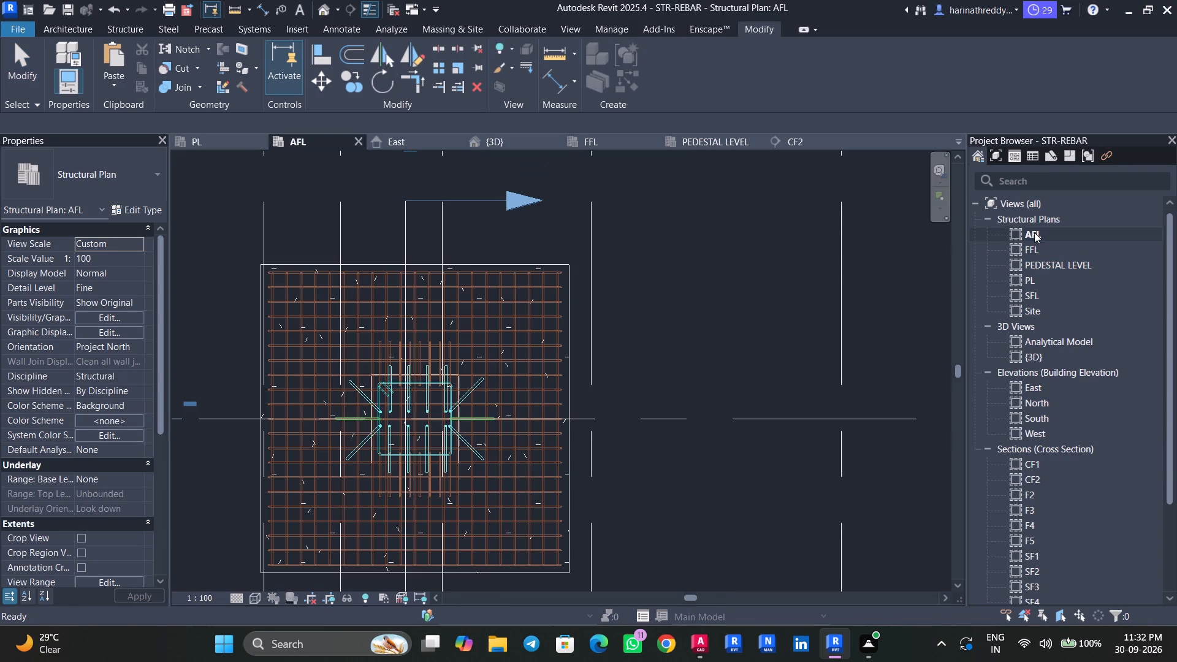
pyautogui.scroll(-10, 555, 349)
pyautogui.moveTo(598, 403); pyautogui.dragTo(628, 325, button='middle')
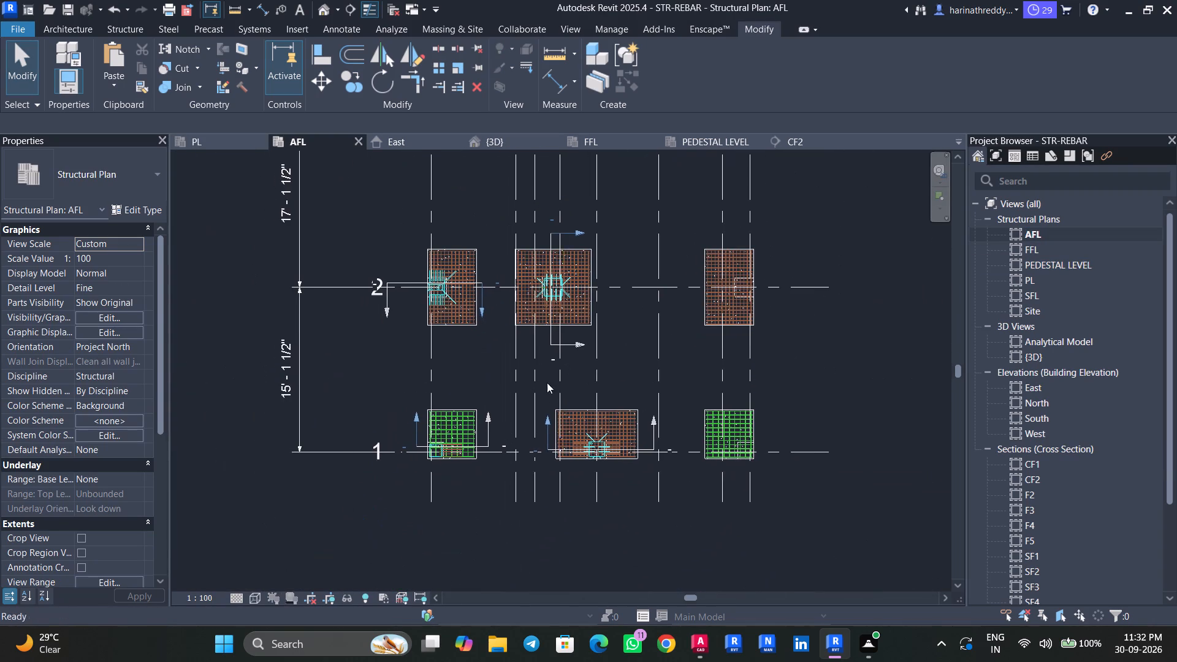
pyautogui.scroll(8, 473, 402)
pyautogui.click(470, 405)
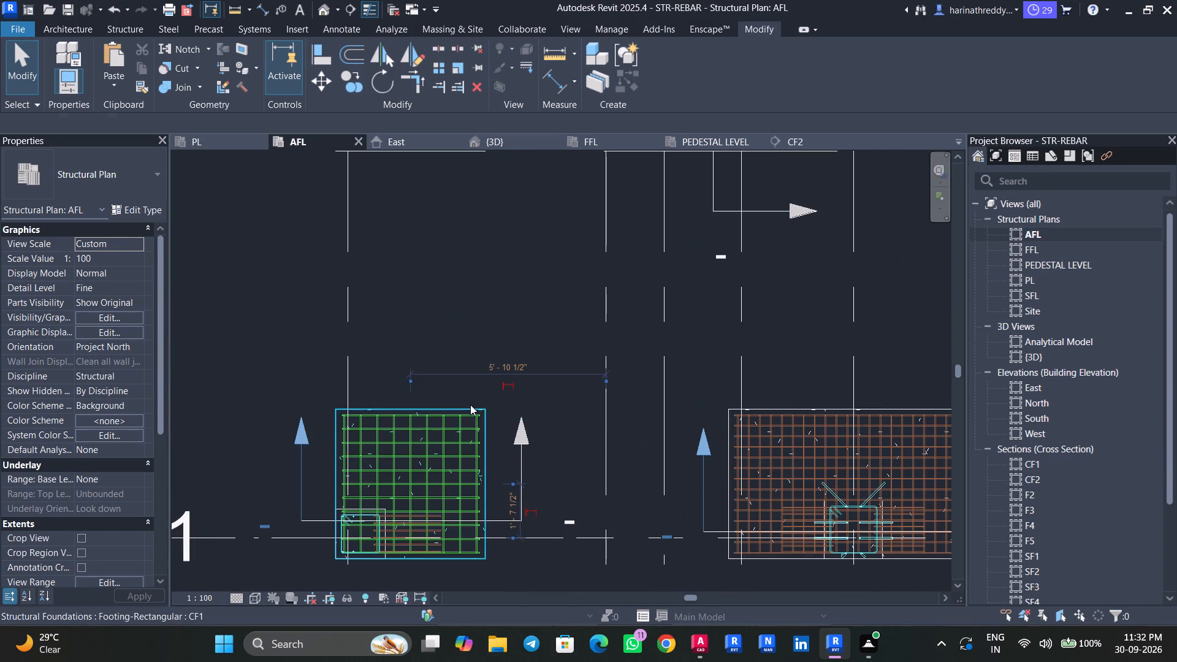
pyautogui.scroll(-5, 470, 405)
pyautogui.moveTo(512, 348); pyautogui.dragTo(466, 563, button='middle')
pyautogui.moveTo(504, 314); pyautogui.dragTo(470, 541, button='middle')
pyautogui.moveTo(493, 438); pyautogui.dragTo(482, 647, button='middle')
pyautogui.moveTo(624, 314); pyautogui.dragTo(611, 482, button='middle')
pyautogui.press('Escape')
pyautogui.press('Escape')
pyautogui.press('Escape')
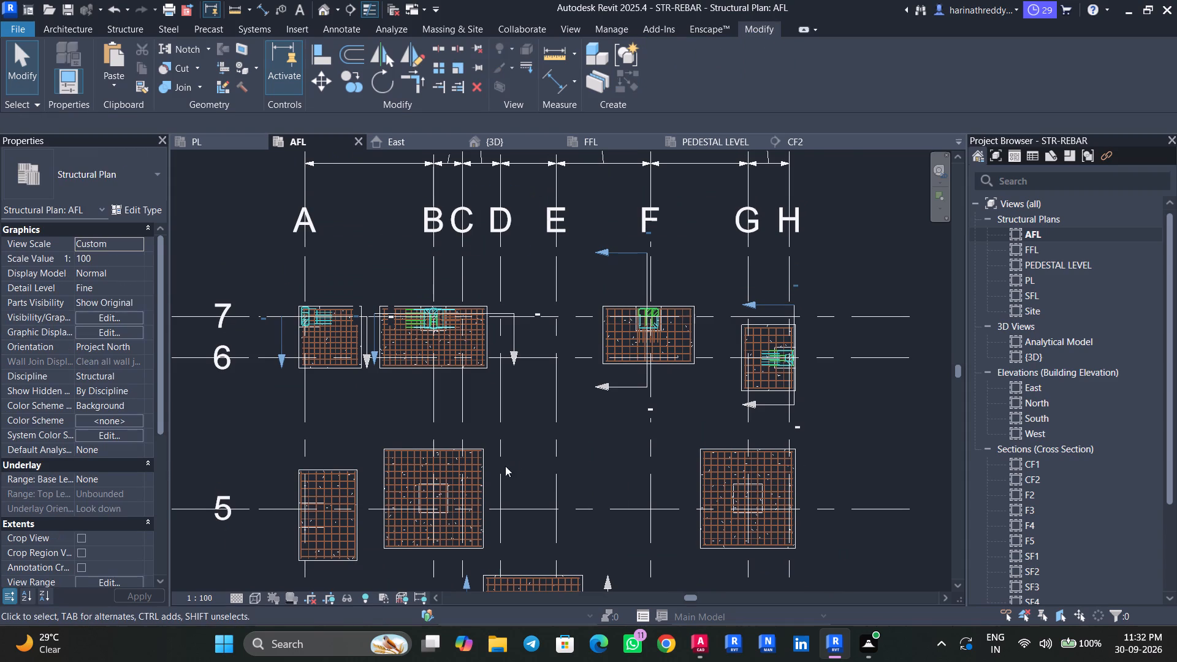
# Check the pedestal column at grid B-5 in the AFL plan and examine the two western footings on grid 7.
pyautogui.scroll(14, 437, 495)
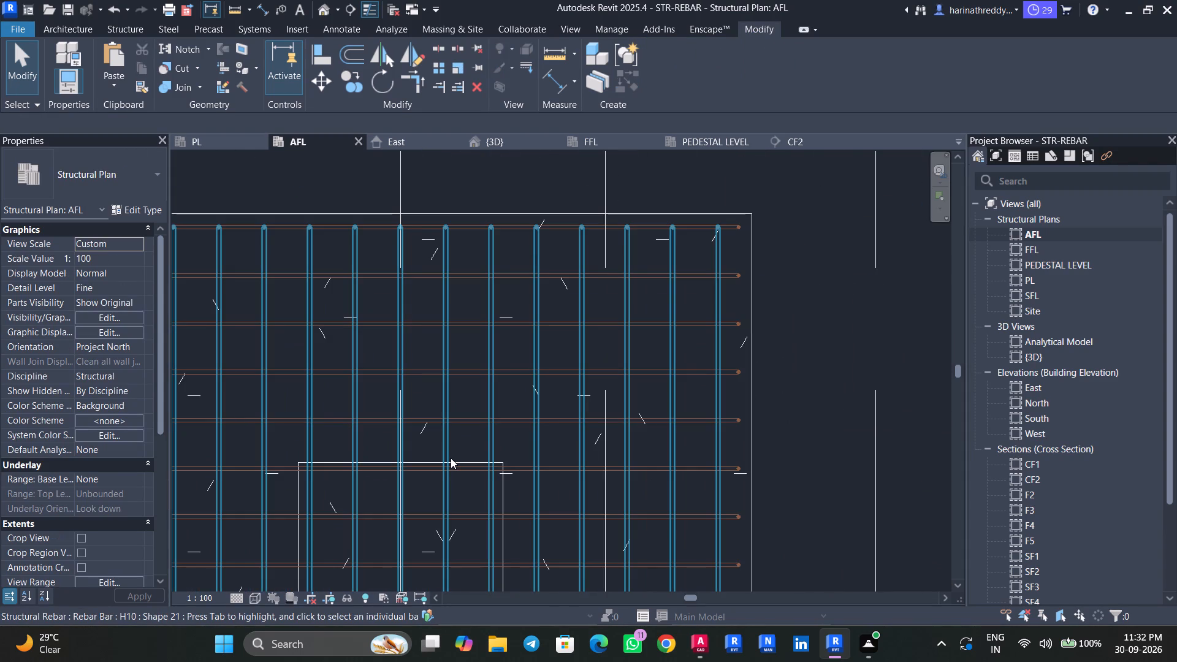
pyautogui.press('Tab')
pyautogui.press('Tab')
pyautogui.press('Tab')
pyautogui.press('Tab')
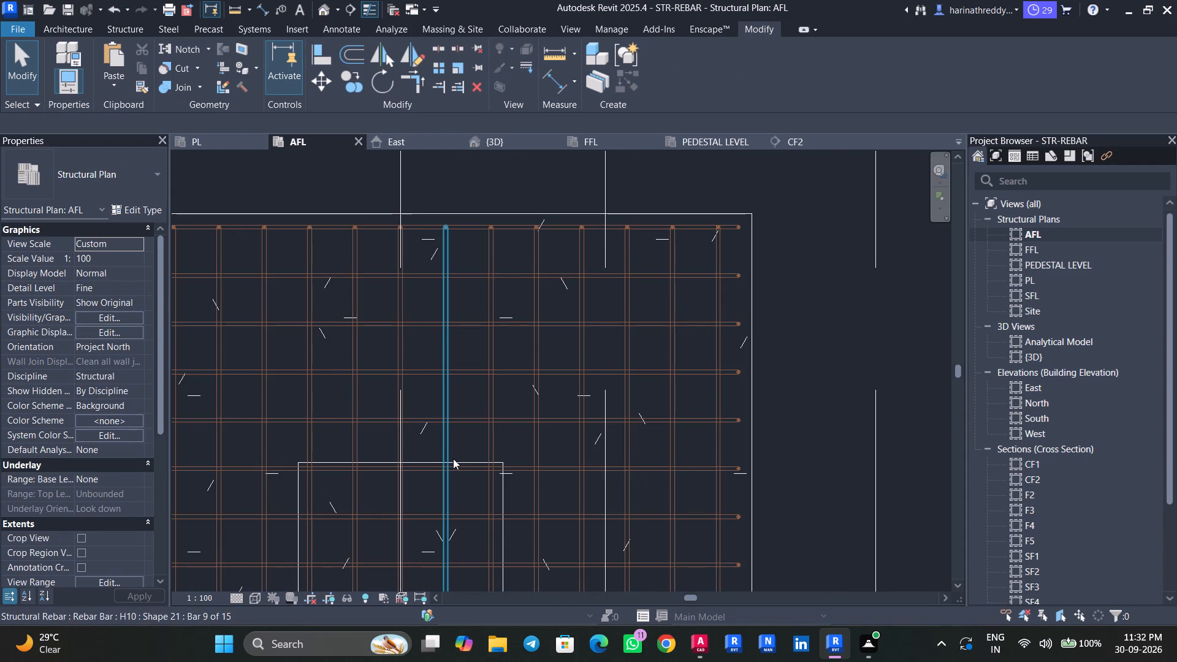
pyautogui.click(461, 458)
pyautogui.scroll(-9, 461, 460)
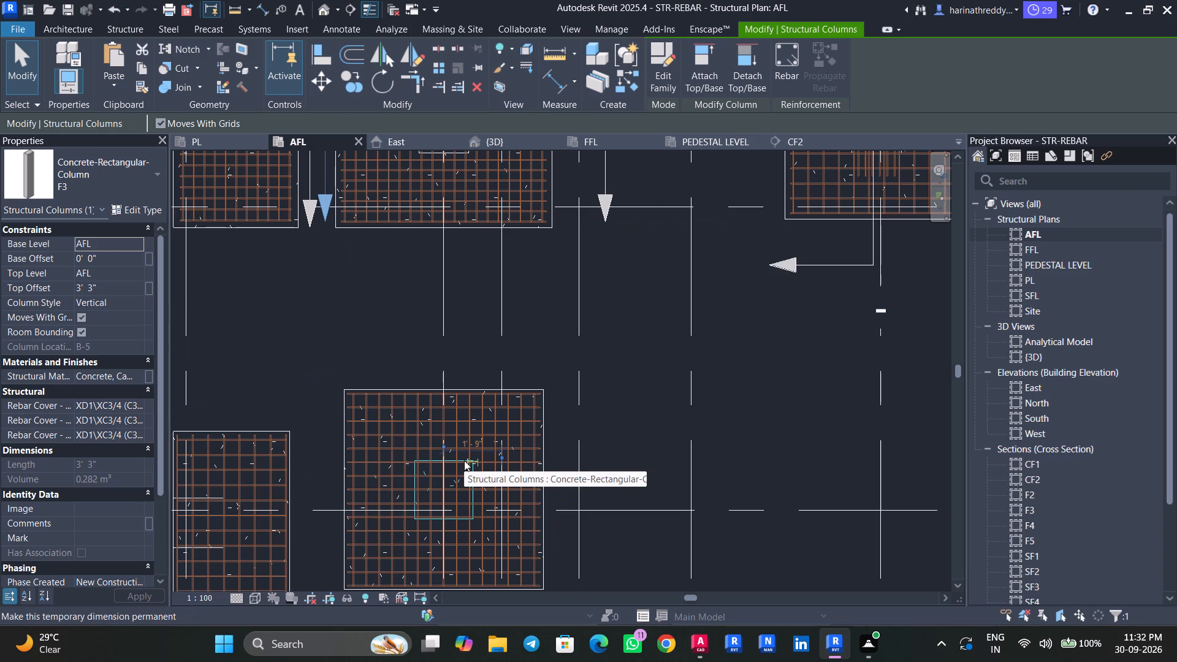
pyautogui.moveTo(426, 364); pyautogui.dragTo(570, 527, button='middle')
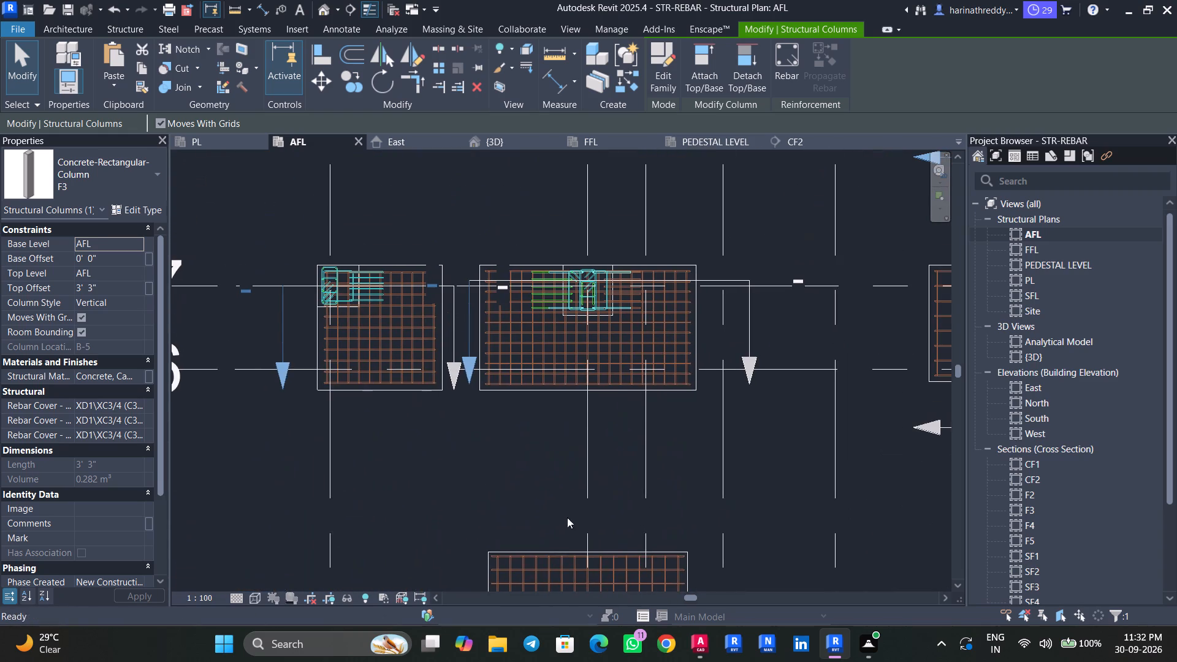
pyautogui.scroll(3, 349, 307)
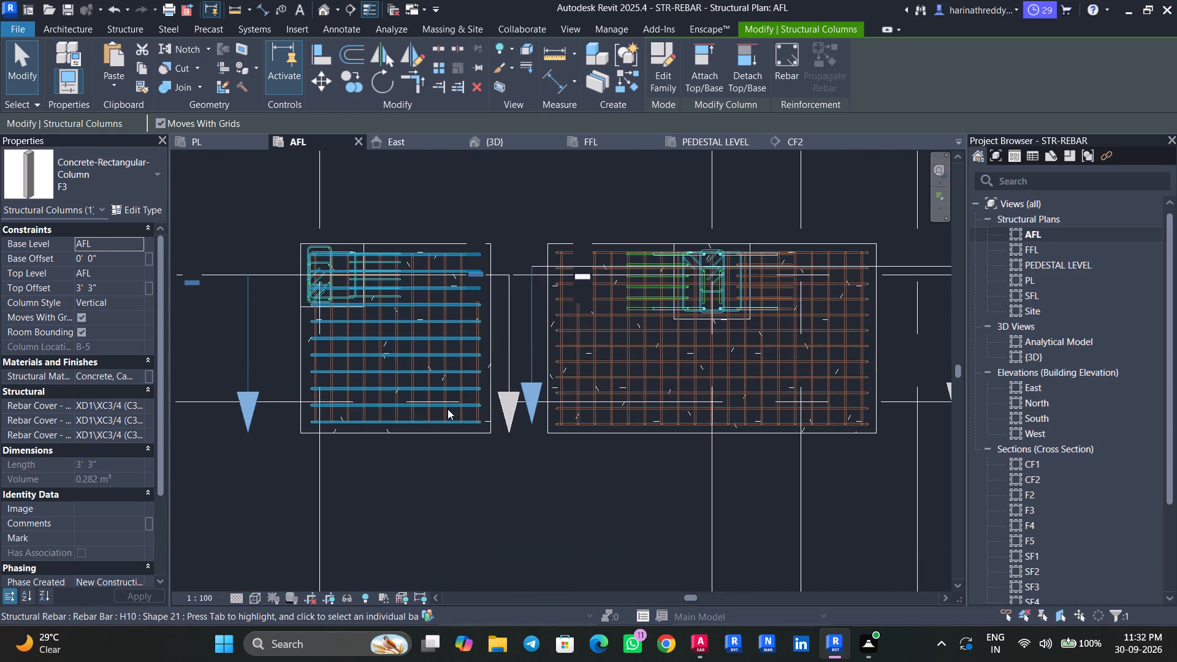
pyautogui.scroll(-3, 448, 409)
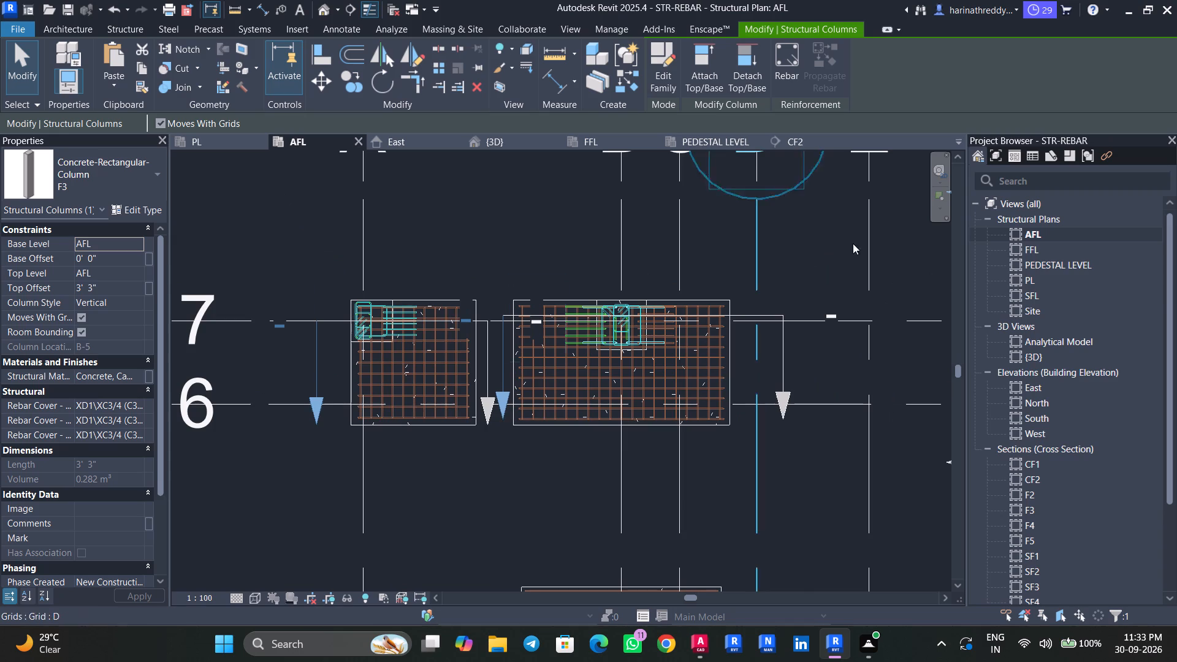
# Examine the full PEDESTAL LEVEL plan to see which columns still need reinforcement.
pyautogui.doubleClick(1038, 265)
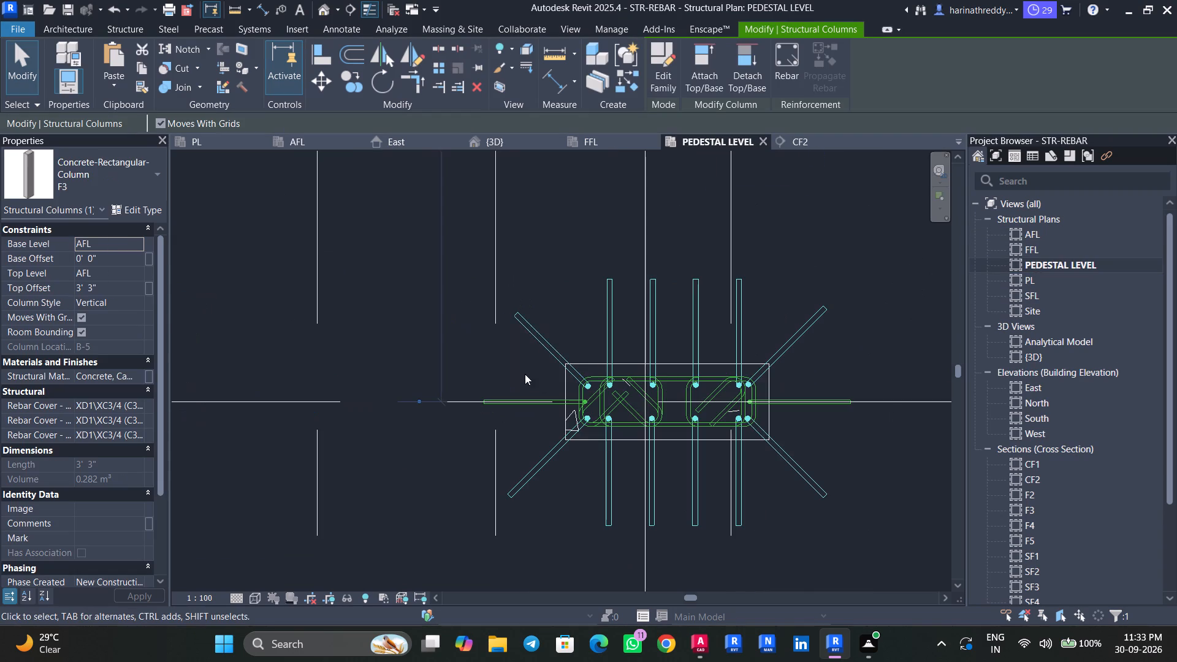
pyautogui.scroll(-12, 525, 374)
pyautogui.scroll(1, 525, 374)
pyautogui.scroll(-11, 525, 374)
pyautogui.press('Escape')
pyautogui.press('Escape')
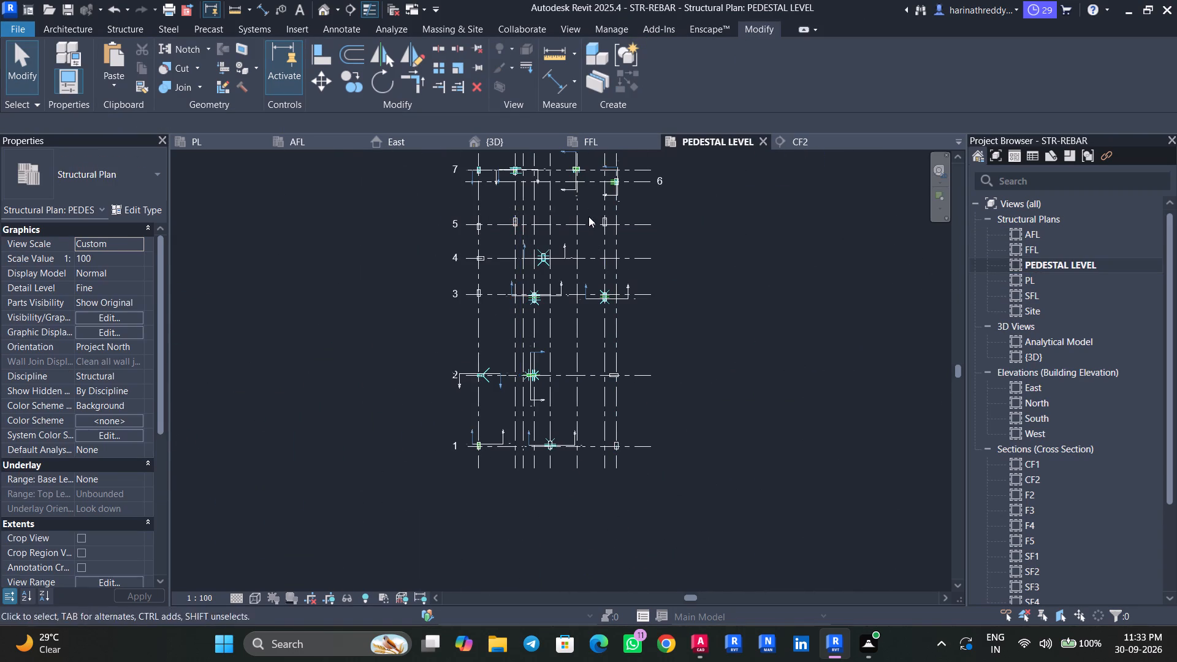
pyautogui.moveTo(591, 238); pyautogui.dragTo(585, 406, button='middle')
pyautogui.scroll(3, 533, 369)
pyautogui.scroll(-1, 533, 368)
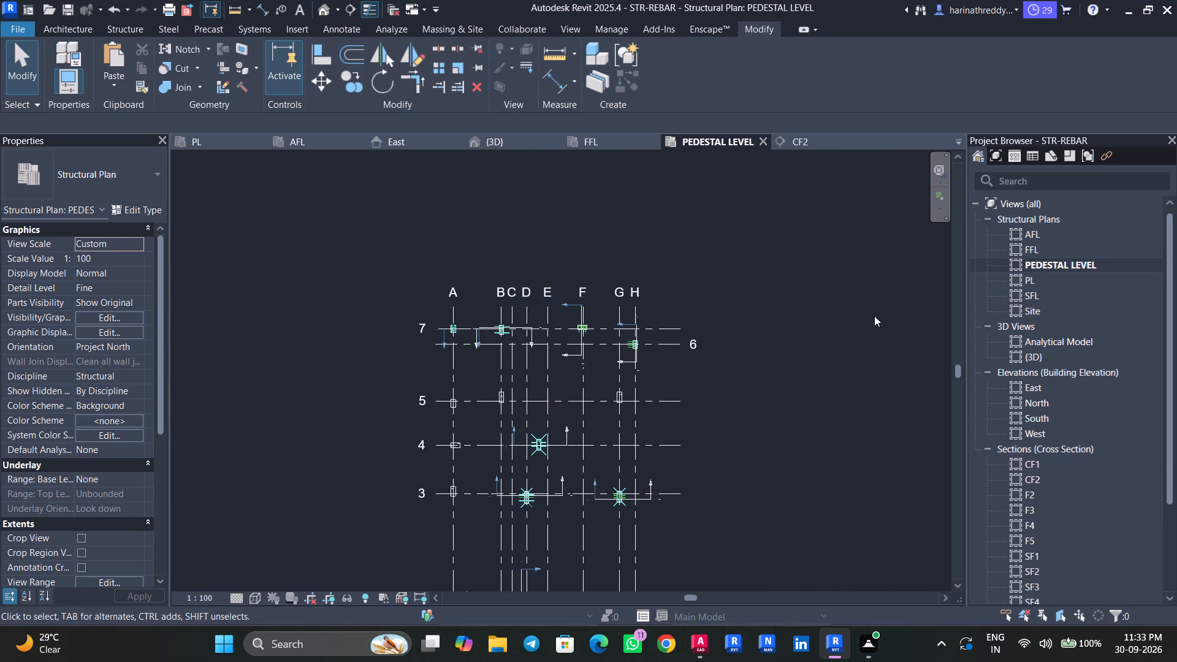
# Check the pedestal column at grid B-7 in the AFL plan and survey the footings from grid 7 down to grid 3.
pyautogui.doubleClick(1036, 238)
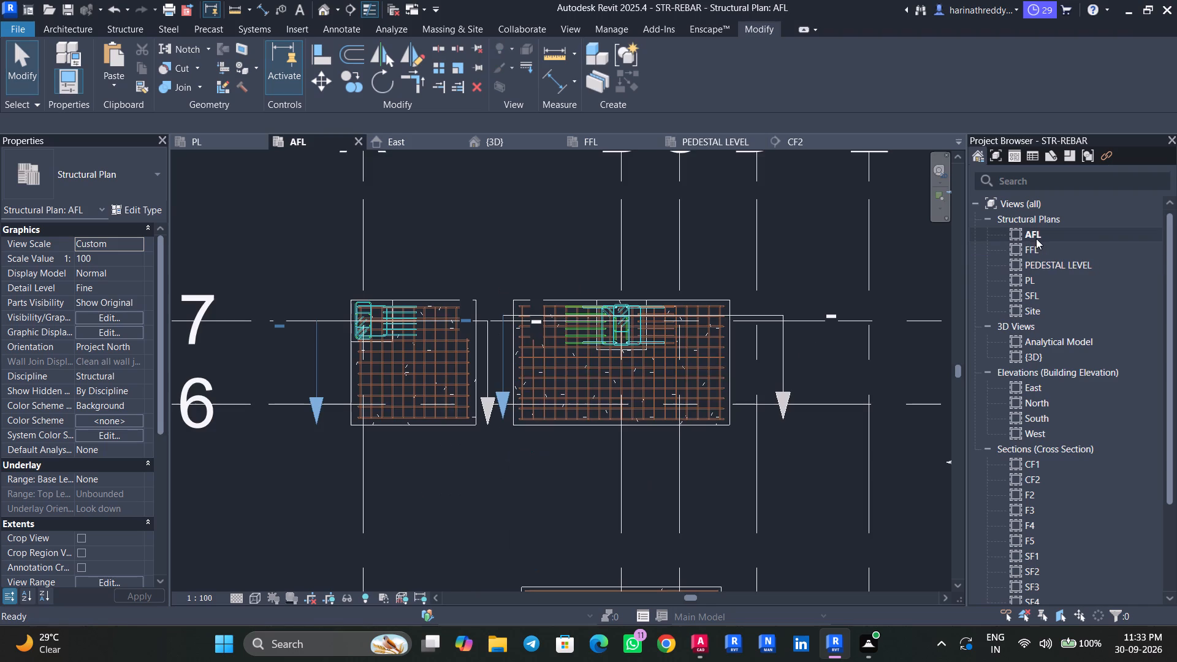
pyautogui.scroll(11, 671, 342)
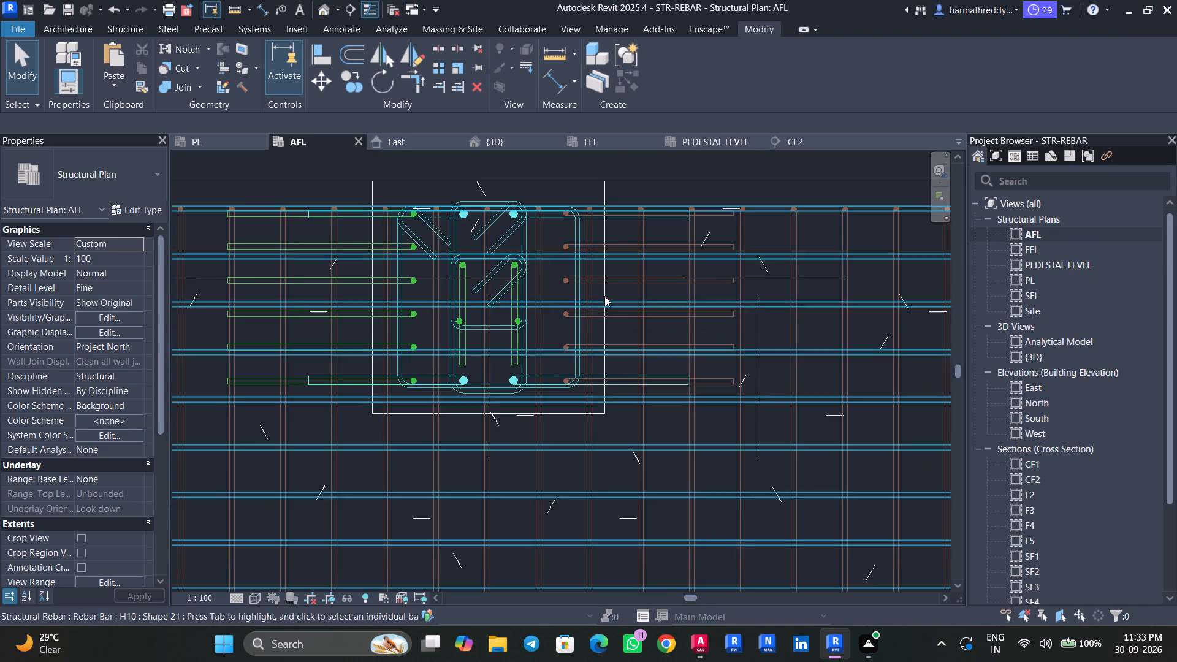
pyautogui.click(604, 295)
pyautogui.press('Escape')
pyautogui.press('Escape')
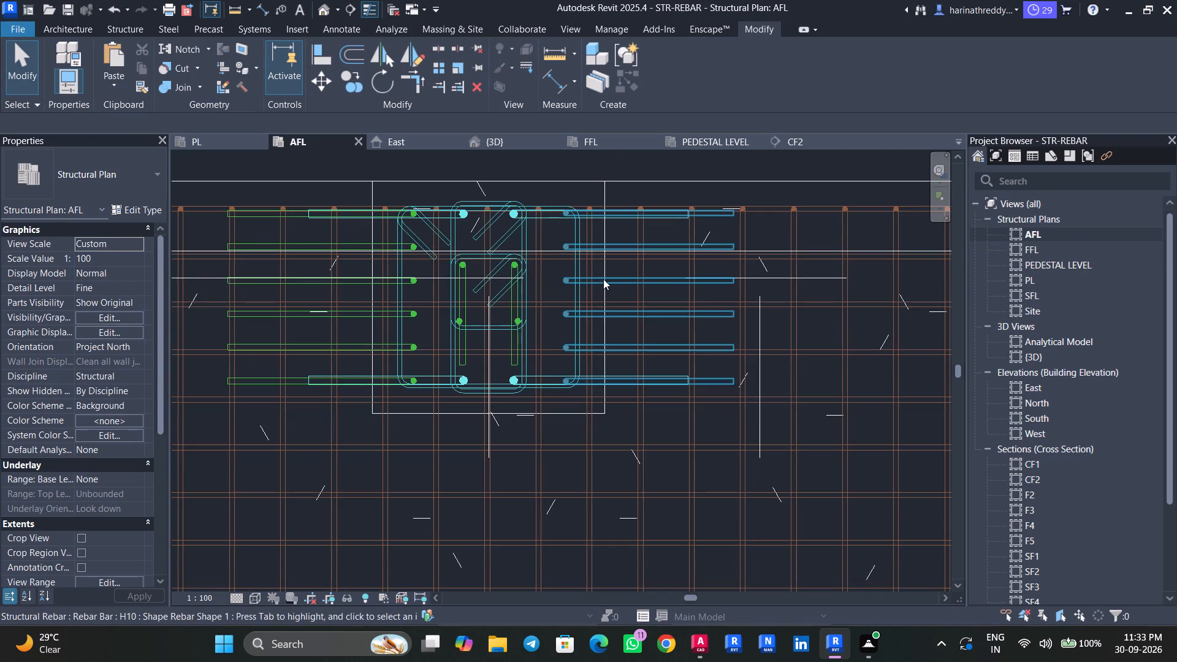
pyautogui.click(601, 292)
pyautogui.scroll(-3, 601, 292)
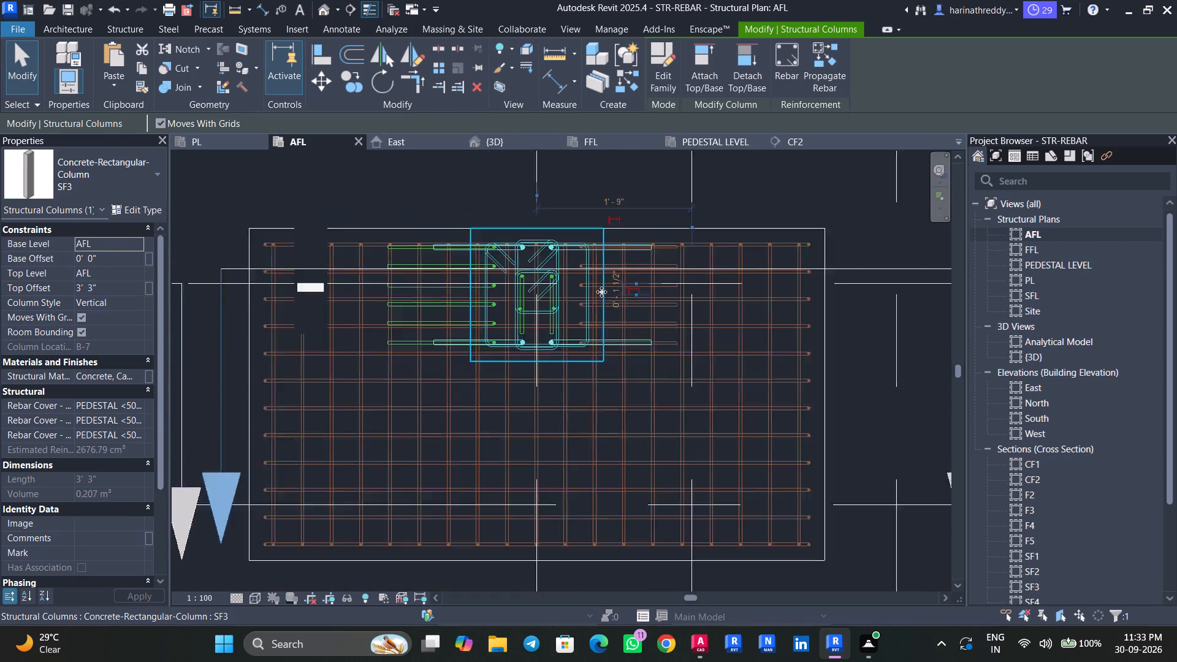
pyautogui.scroll(-7, 601, 292)
pyautogui.scroll(1, 601, 292)
pyautogui.scroll(-9, 601, 292)
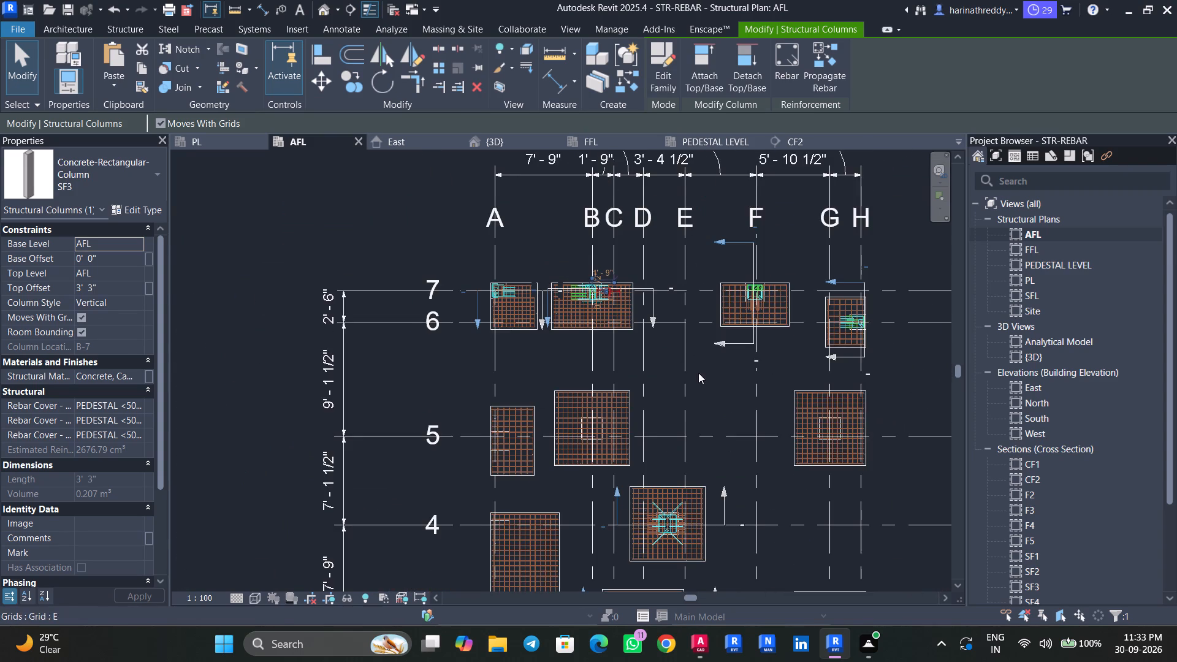
pyautogui.moveTo(695, 367); pyautogui.dragTo(649, 268, button='middle')
pyautogui.press('Escape')
pyautogui.press('Escape')
pyautogui.press('Escape')
pyautogui.press('Escape')
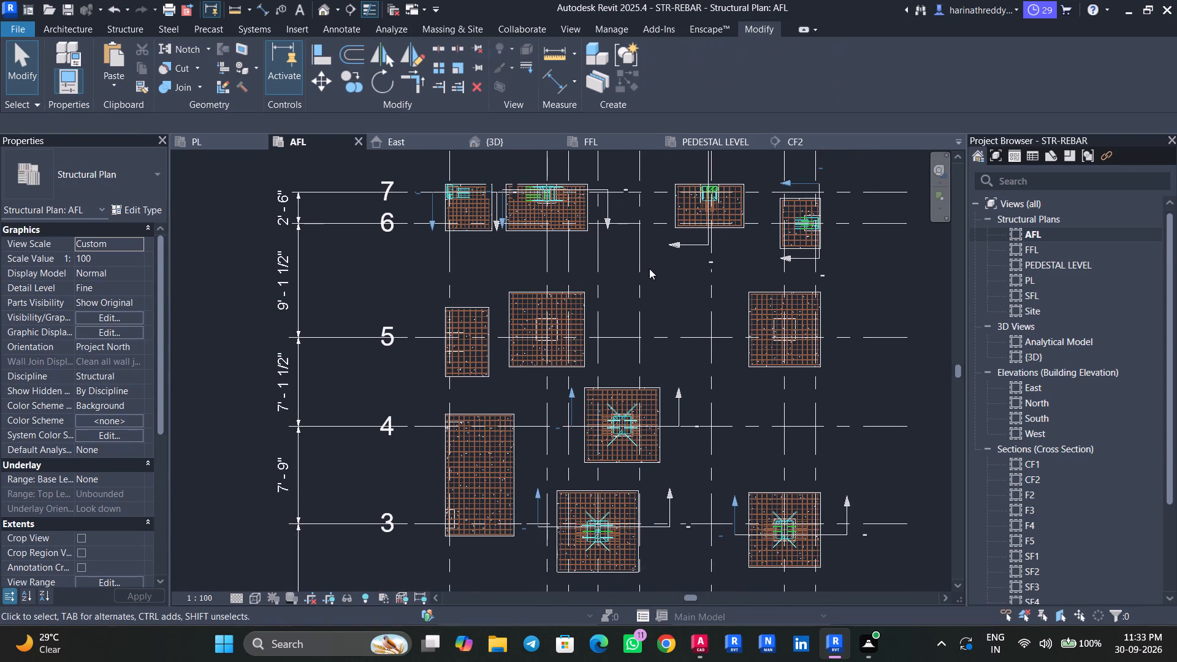
pyautogui.press('Escape')
# Reload the linked CAD file TYPICAL FLOOR DETAILS.dwg.
pyautogui.click(302, 31)
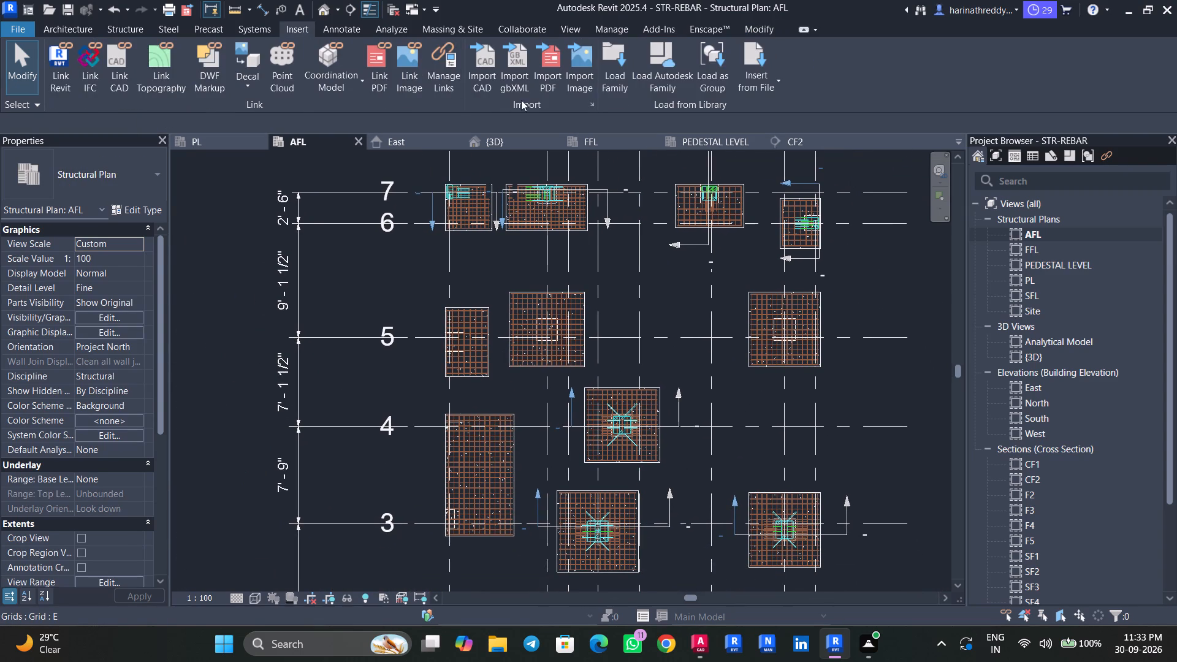
pyautogui.click(444, 86)
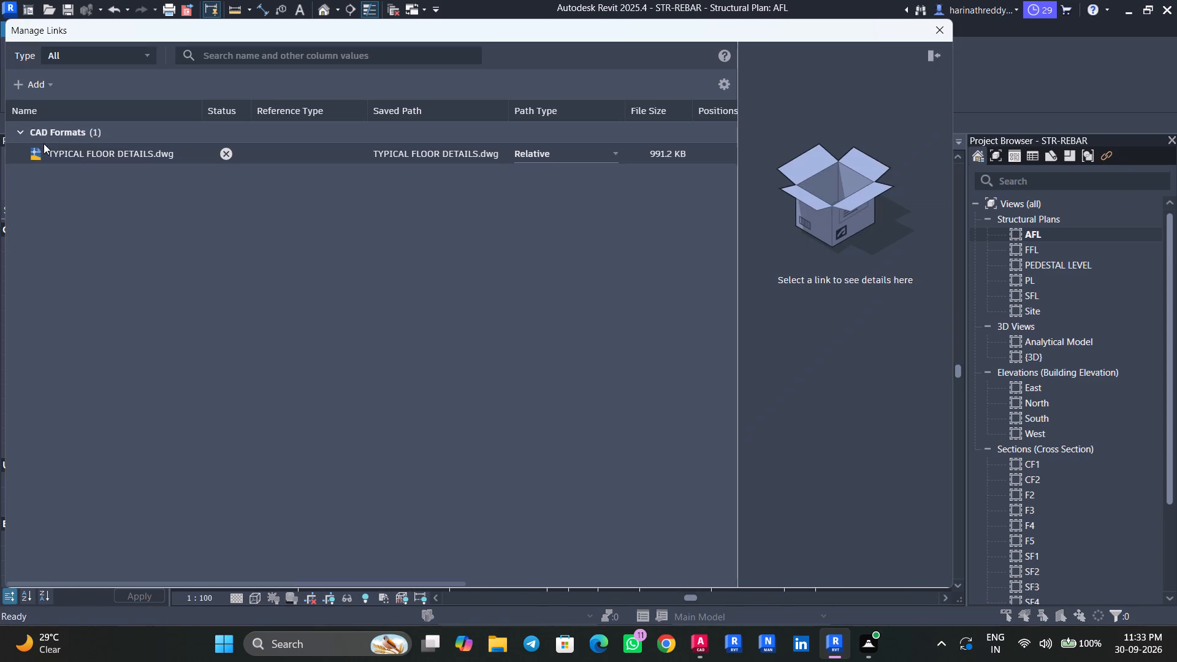
pyautogui.click(66, 151)
pyautogui.click(101, 86)
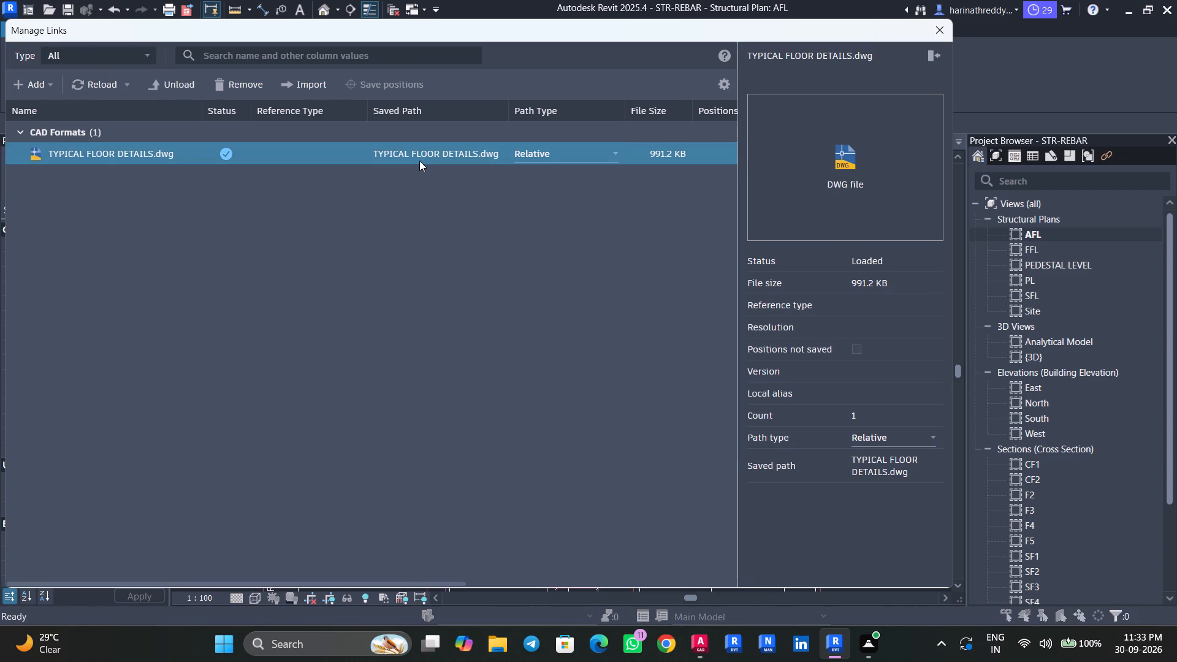
pyautogui.click(930, 37)
pyautogui.press('Escape')
pyautogui.press('Escape')
# Examine the CF2, SF3 and other footings along grid 7 in the AFL plan against the reloaded floor details.
pyautogui.scroll(8, 509, 217)
pyautogui.scroll(-1, 484, 230)
pyautogui.scroll(2, 484, 230)
pyautogui.scroll(1, 520, 264)
pyautogui.moveTo(520, 265); pyautogui.dragTo(489, 339, button='middle')
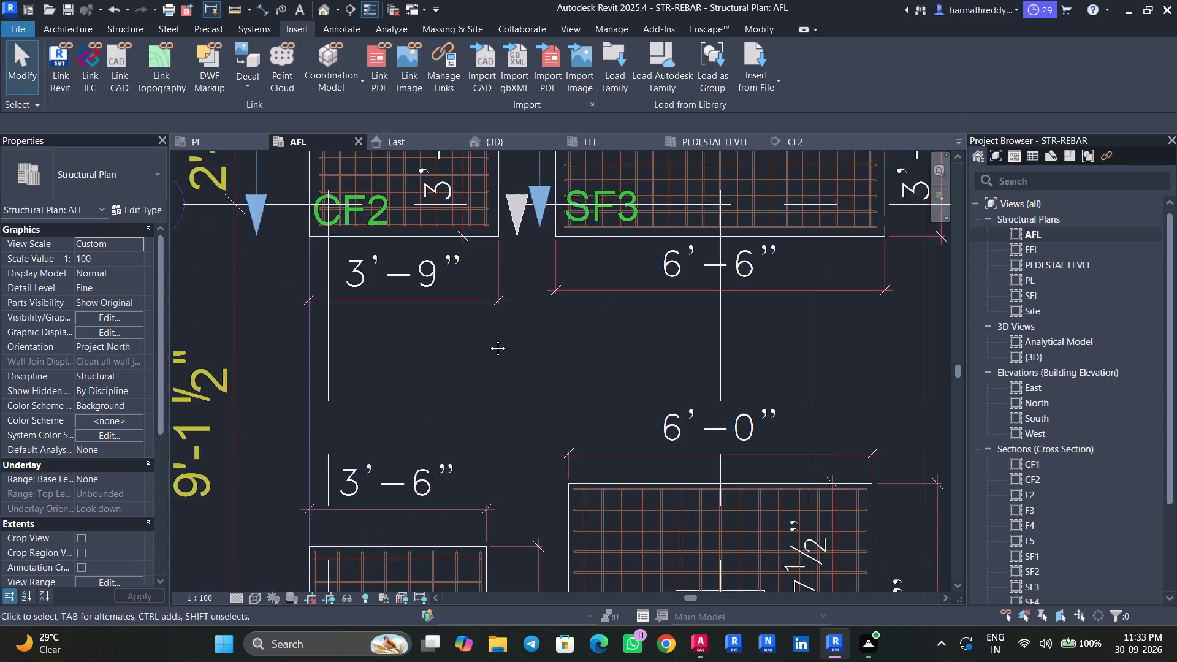
pyautogui.moveTo(489, 339); pyautogui.dragTo(432, 430, button='middle')
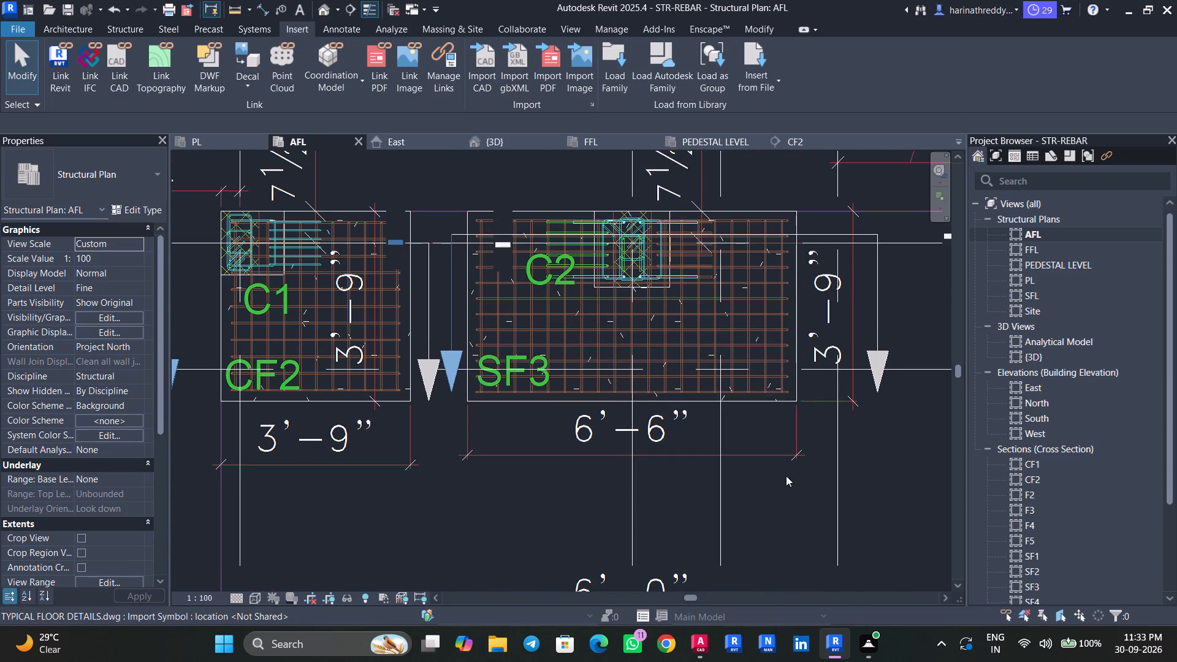
pyautogui.moveTo(786, 476); pyautogui.dragTo(777, 471, button='middle')
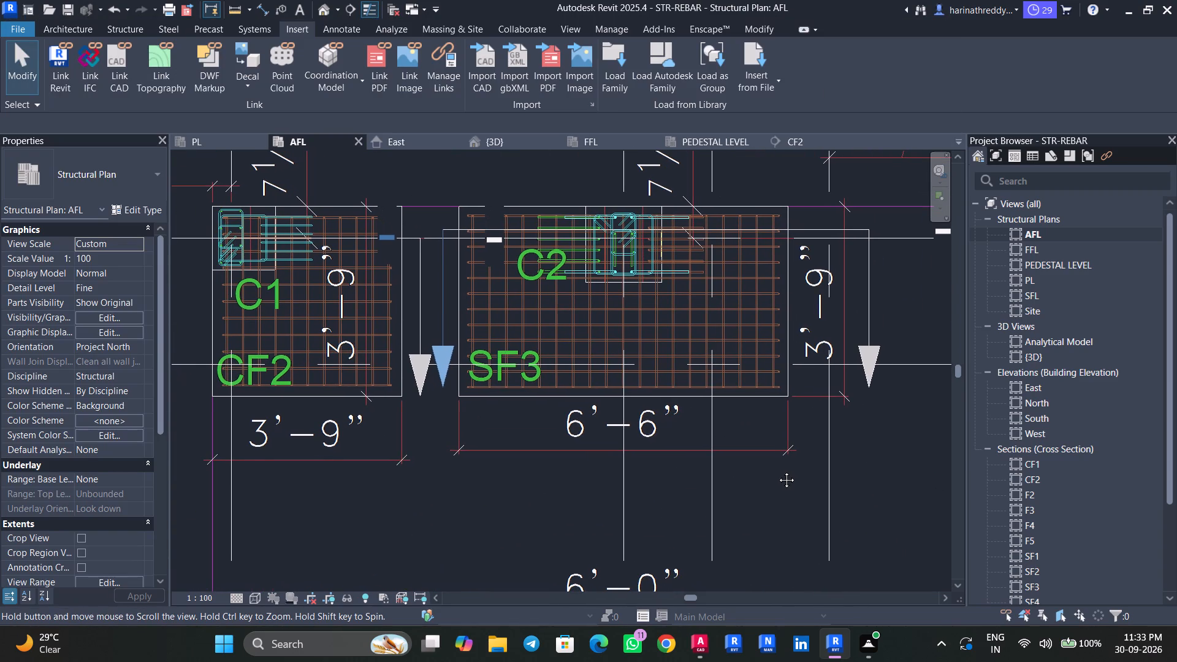
pyautogui.moveTo(777, 471); pyautogui.dragTo(679, 446, button='middle')
pyautogui.scroll(-5, 679, 446)
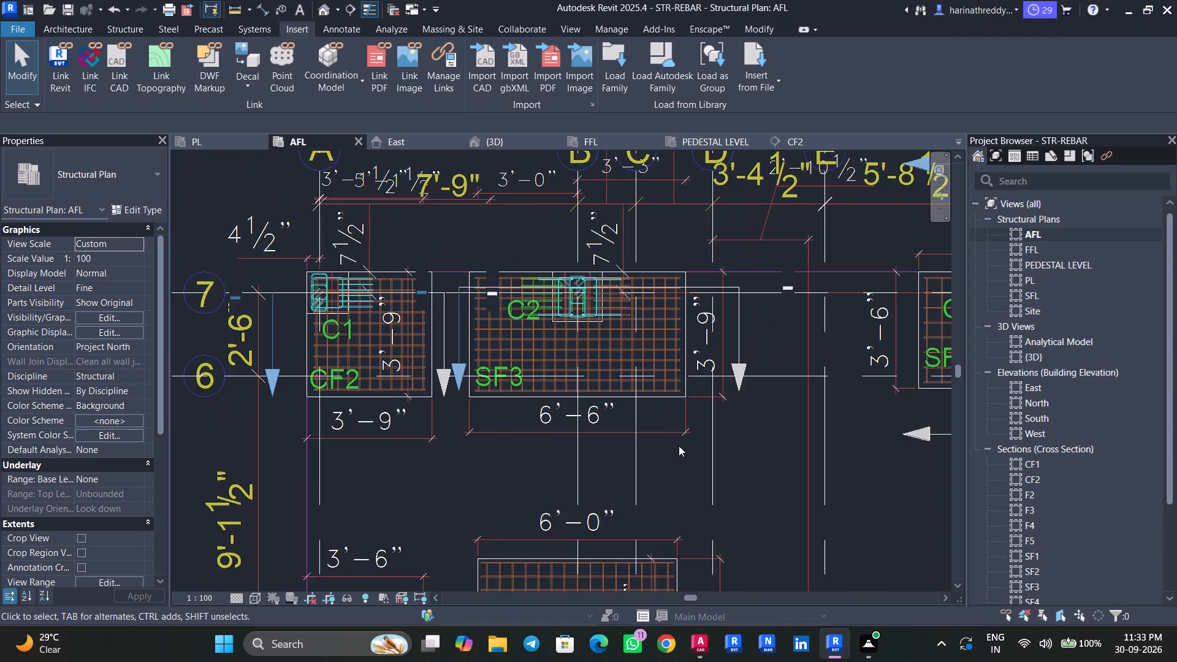
pyautogui.scroll(-2, 679, 446)
pyautogui.moveTo(750, 483); pyautogui.dragTo(722, 425, button='middle')
pyautogui.scroll(-3, 722, 425)
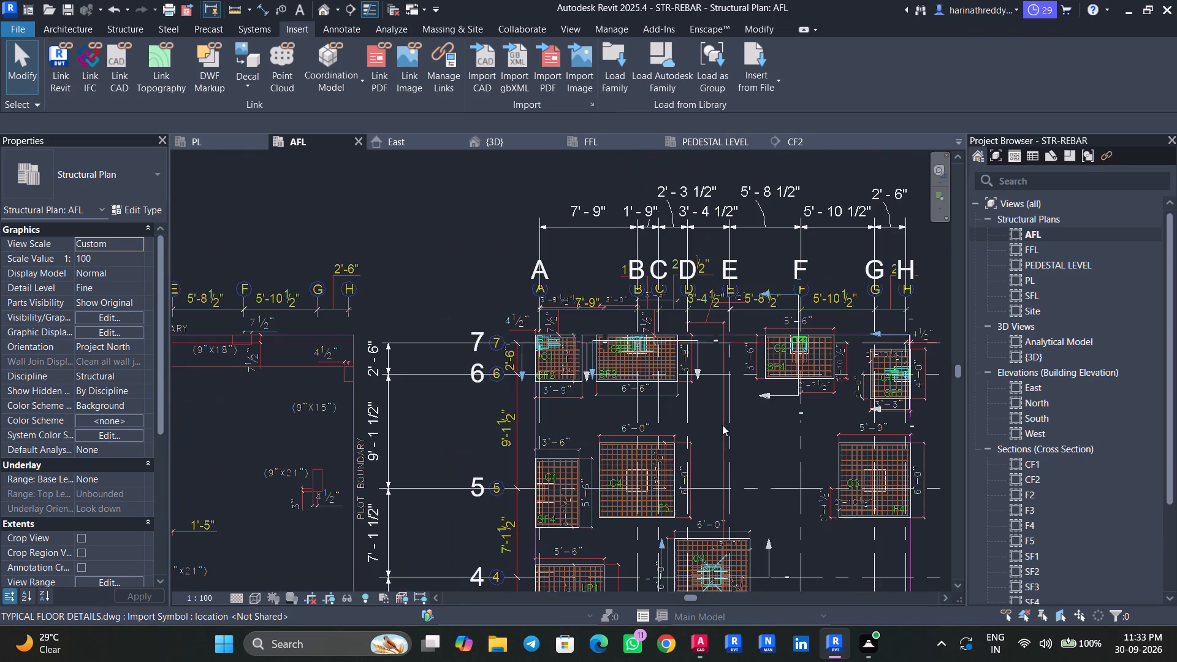
pyautogui.scroll(-3, 455, 433)
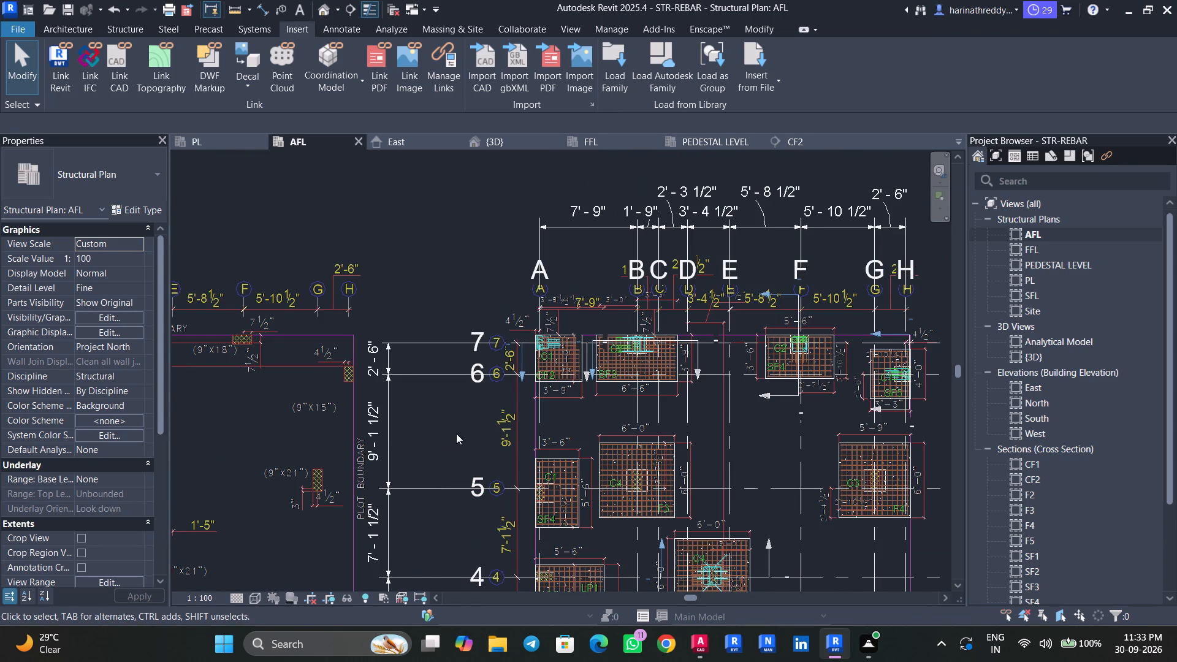
# Check the pedestal column of the F3 footing at grid B-5 in the AFL plan.
pyautogui.scroll(11, 593, 479)
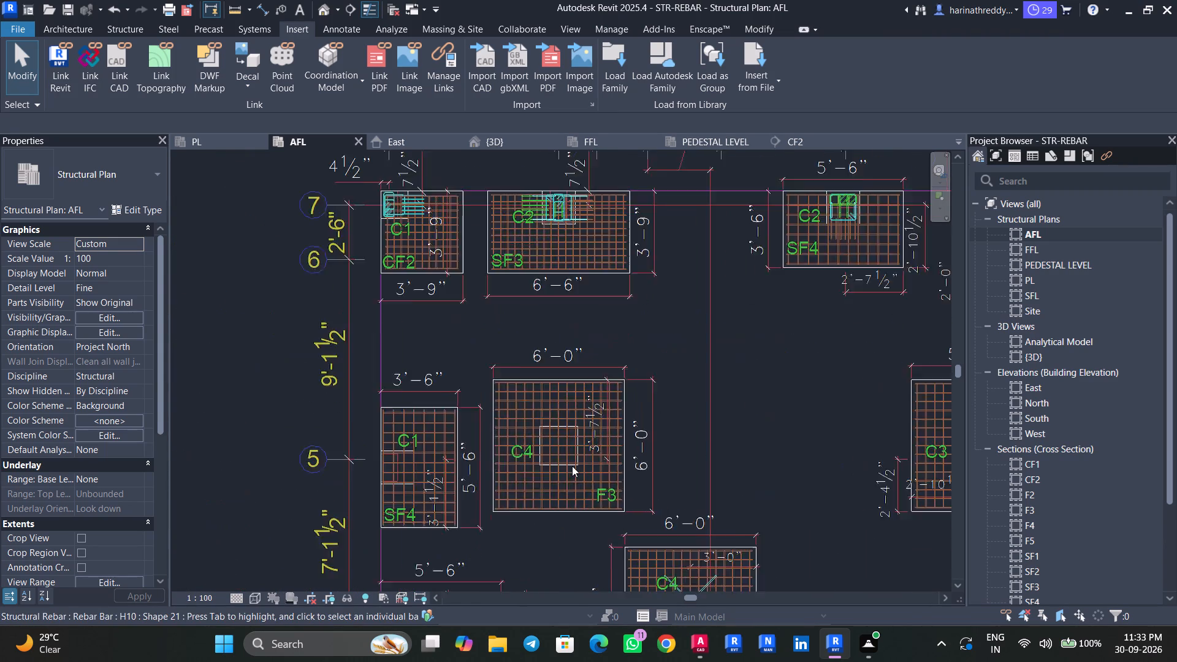
pyautogui.scroll(9, 572, 466)
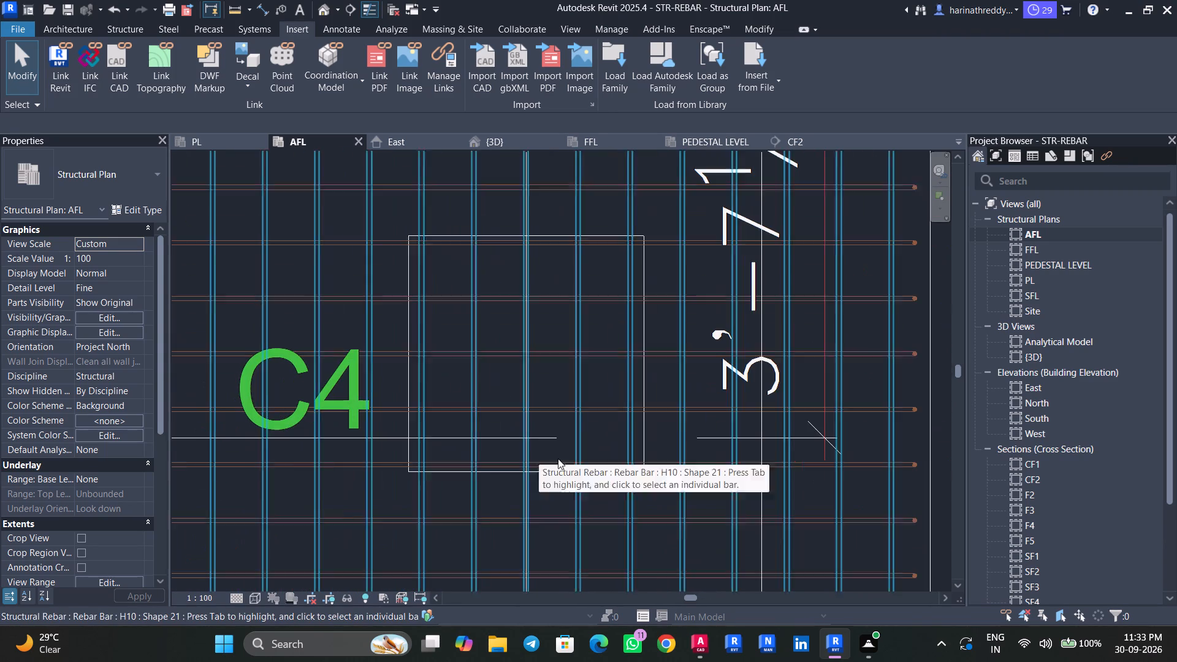
pyautogui.click(650, 437)
pyautogui.scroll(-8, 650, 437)
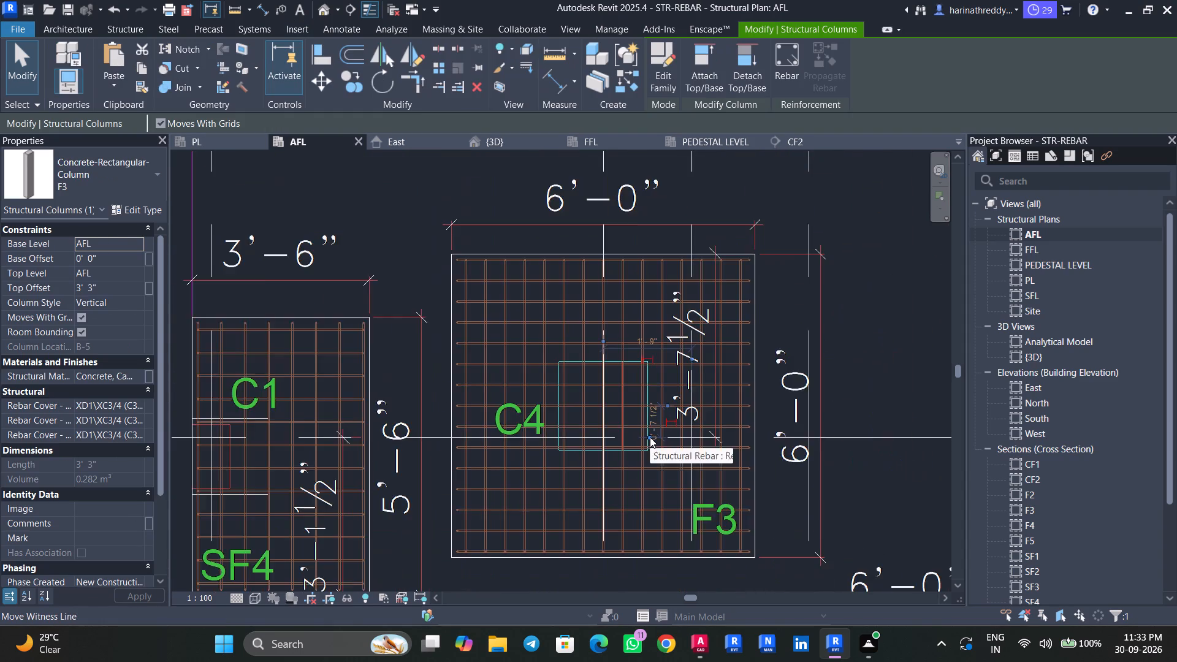
pyautogui.scroll(-7, 650, 437)
# Survey the footings from grid 5 down to grid 2 in the AFL plan, ending at the LP1 footing near grid A-3.
pyautogui.moveTo(778, 455); pyautogui.dragTo(660, 278, button='middle')
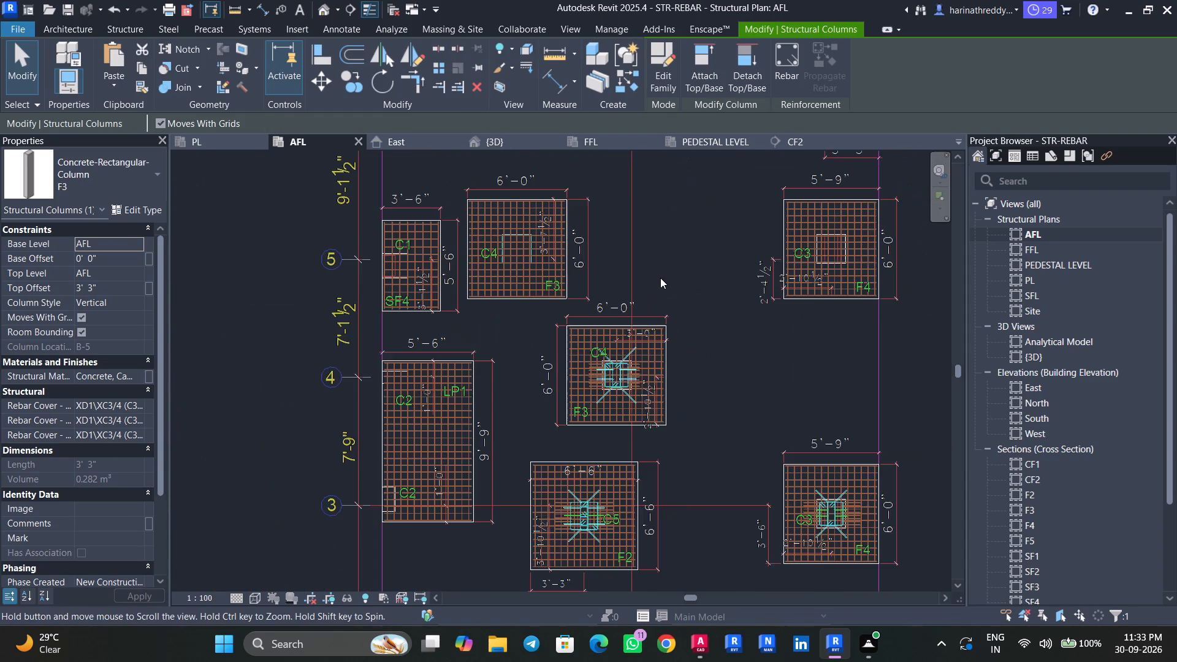
pyautogui.scroll(4, 596, 518)
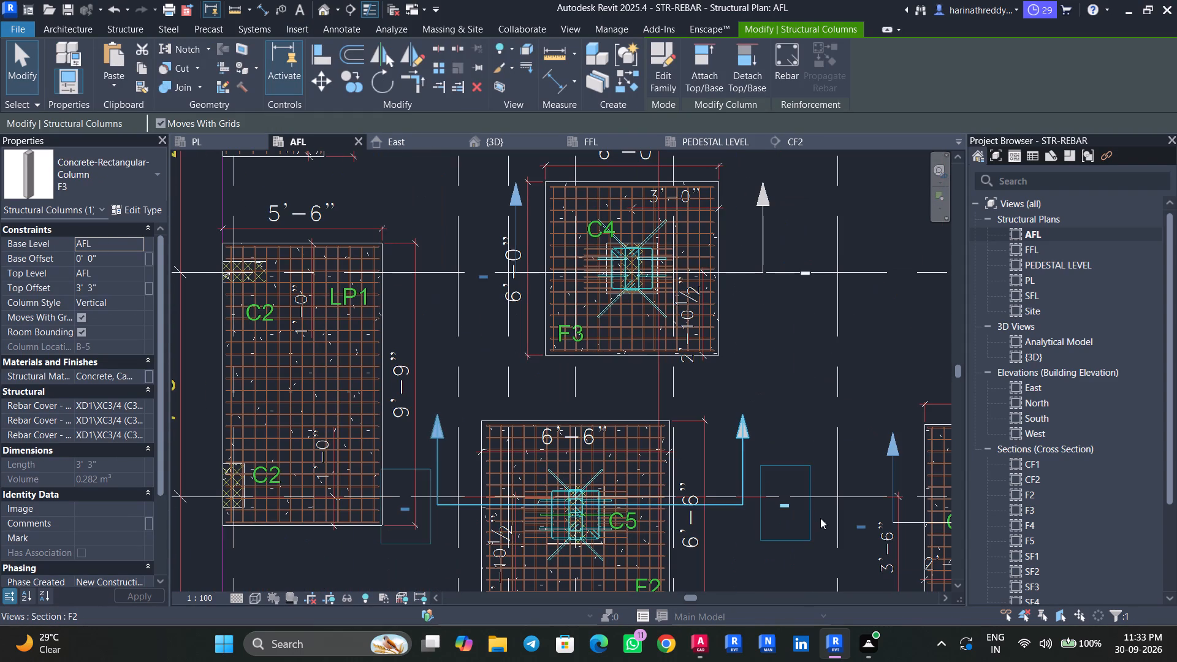
pyautogui.moveTo(808, 547); pyautogui.dragTo(706, 476, button='middle')
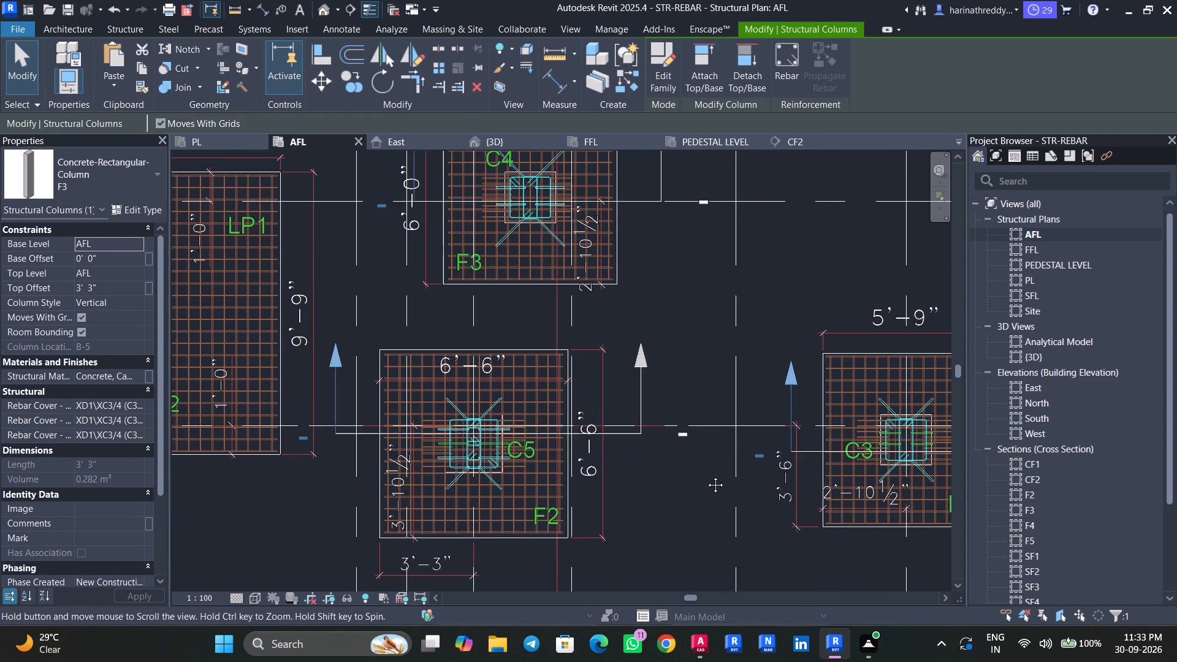
pyautogui.moveTo(706, 476); pyautogui.dragTo(574, 506, button='middle')
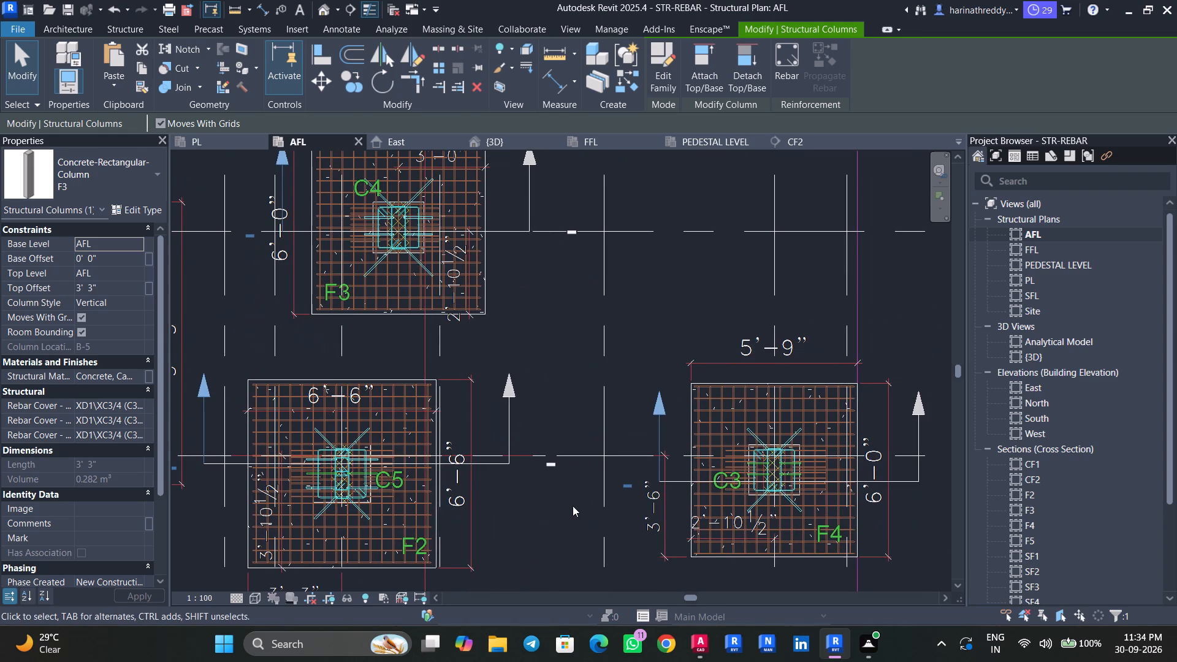
pyautogui.scroll(-6, 572, 513)
pyautogui.moveTo(574, 509); pyautogui.dragTo(624, 381, button='middle')
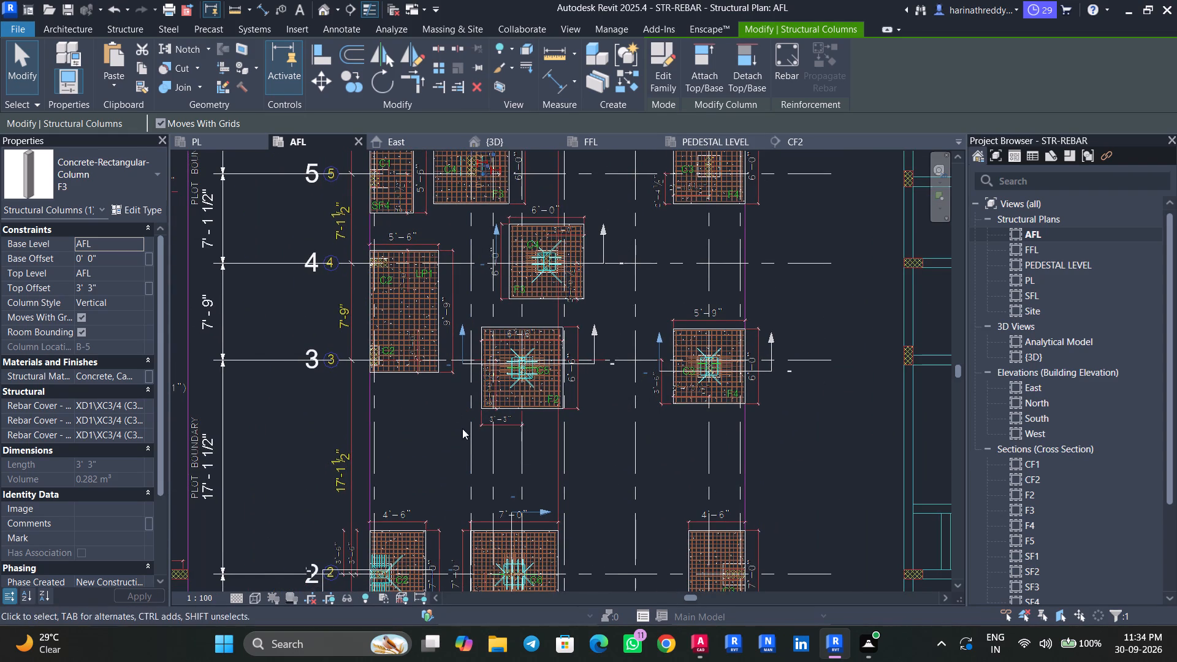
pyautogui.press('`')
pyautogui.write('``')
pyautogui.press('`')
pyautogui.press('`')
pyautogui.scroll(1, 362, 349)
pyautogui.scroll(-1, 362, 349)
pyautogui.scroll(5, 362, 349)
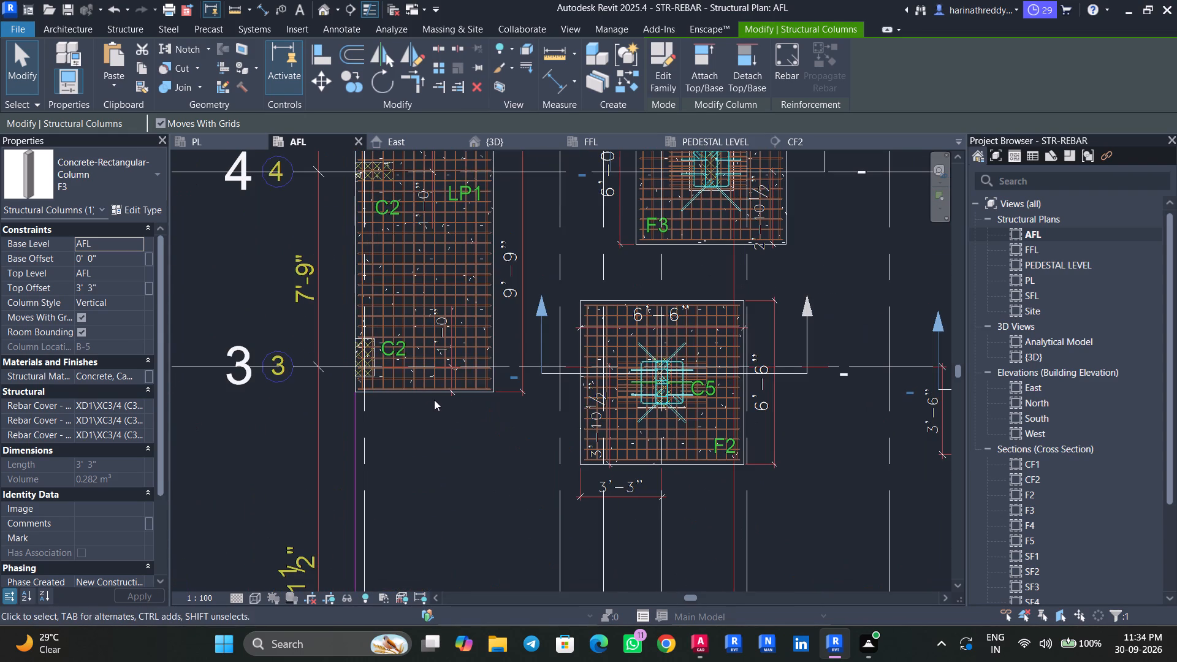
pyautogui.scroll(4, 387, 368)
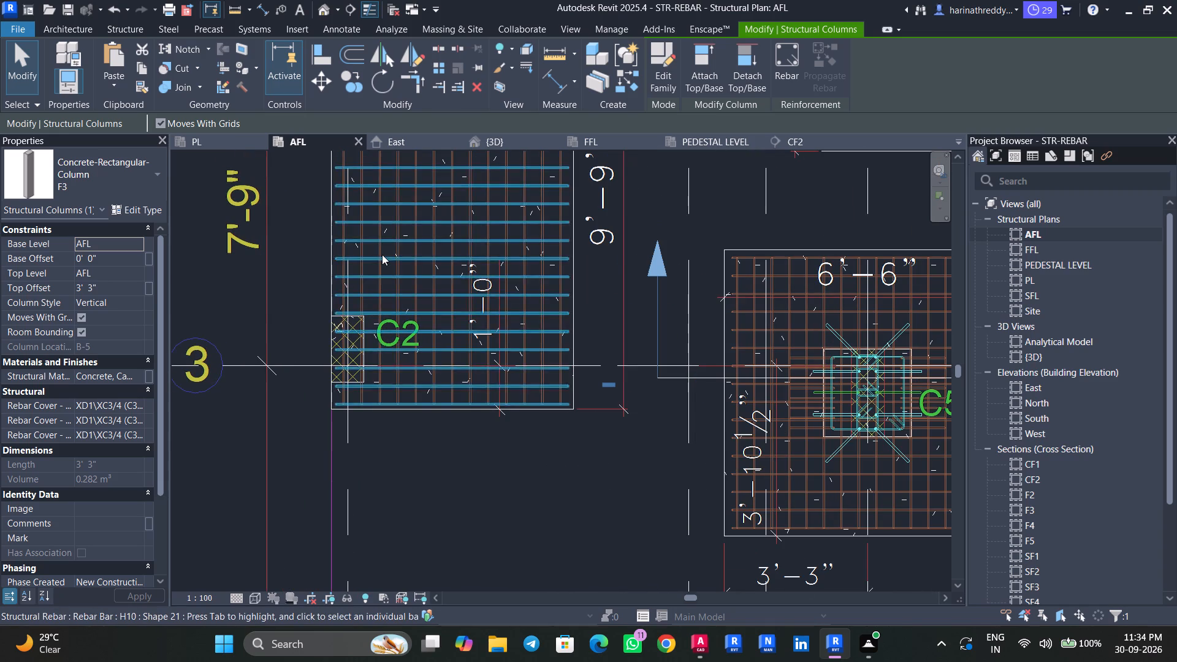
# Examine the columns on grids 5 to 3 in the PEDESTAL LEVEL plan and check the column at A-3.
pyautogui.click(710, 148)
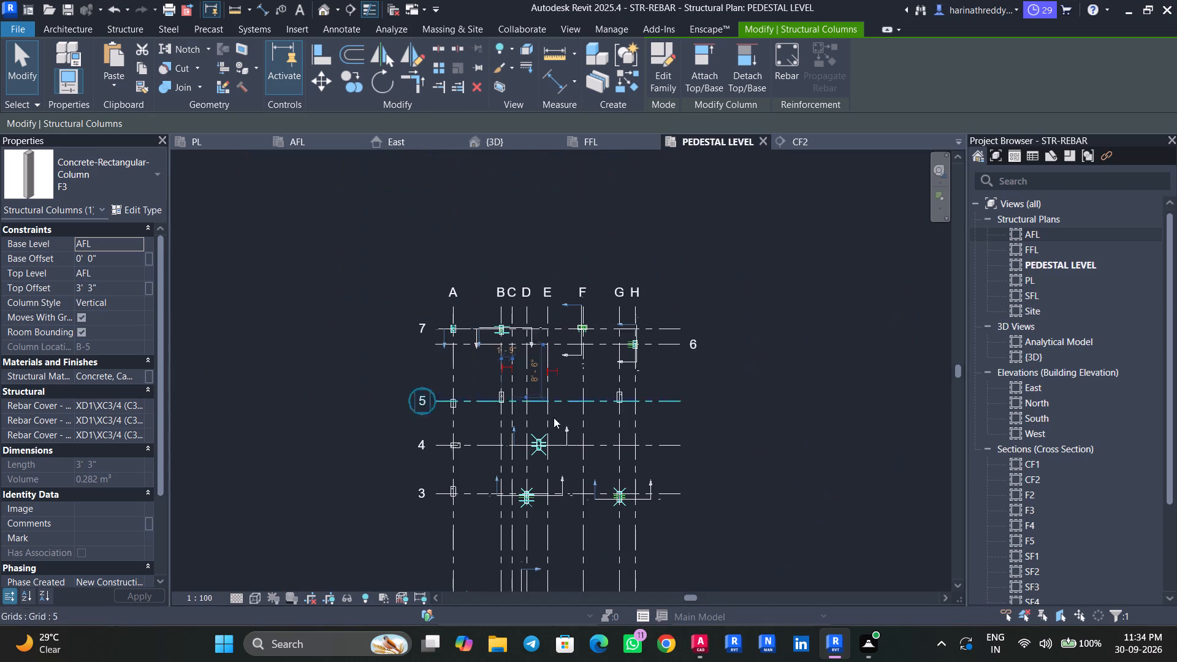
pyautogui.scroll(5, 481, 458)
pyautogui.scroll(-2, 443, 454)
pyautogui.scroll(2, 443, 454)
pyautogui.moveTo(444, 465); pyautogui.dragTo(473, 324, button='middle')
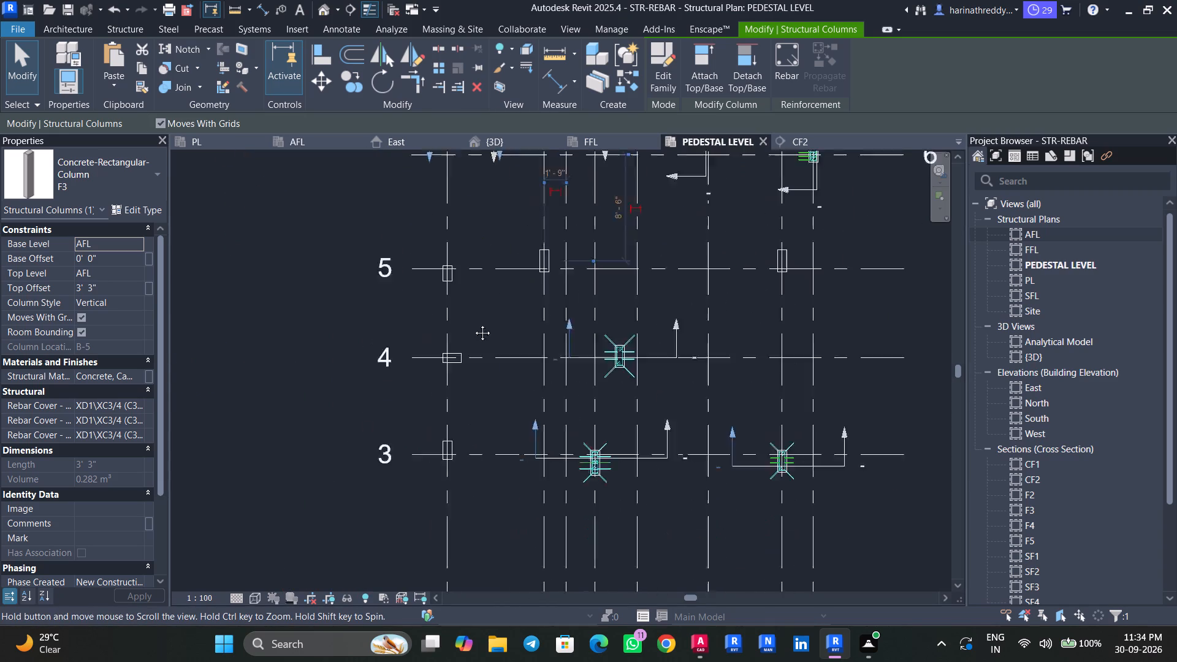
pyautogui.moveTo(473, 324); pyautogui.dragTo(486, 191, button='middle')
pyautogui.moveTo(483, 267); pyautogui.dragTo(454, 422, button='middle')
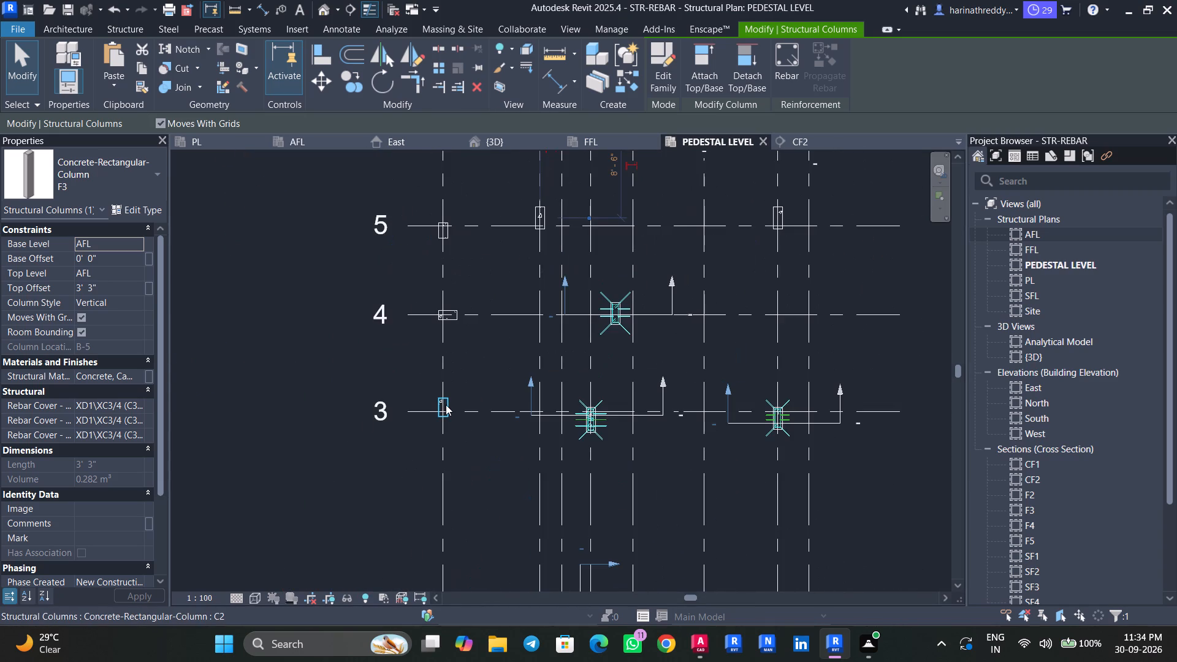
pyautogui.click(446, 405)
pyautogui.scroll(5, 446, 405)
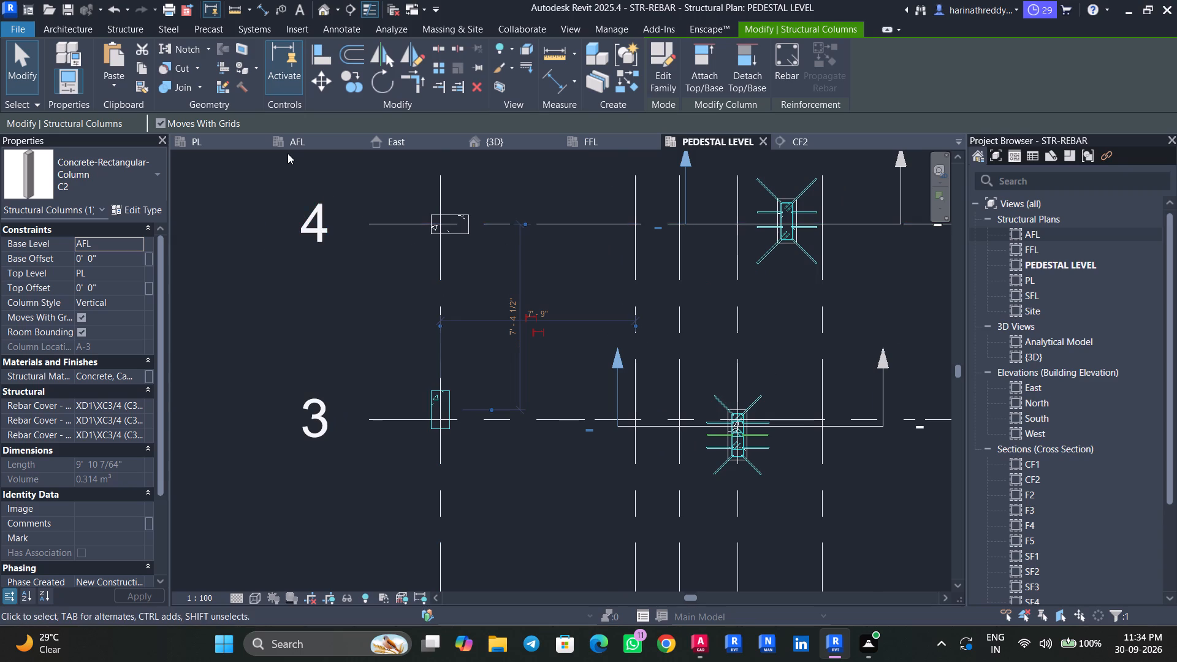
# Check the C2 column at grid A-4 on the LP1 footing in the AFL plan.
pyautogui.click(294, 147)
pyautogui.moveTo(273, 273); pyautogui.dragTo(312, 496, button='middle')
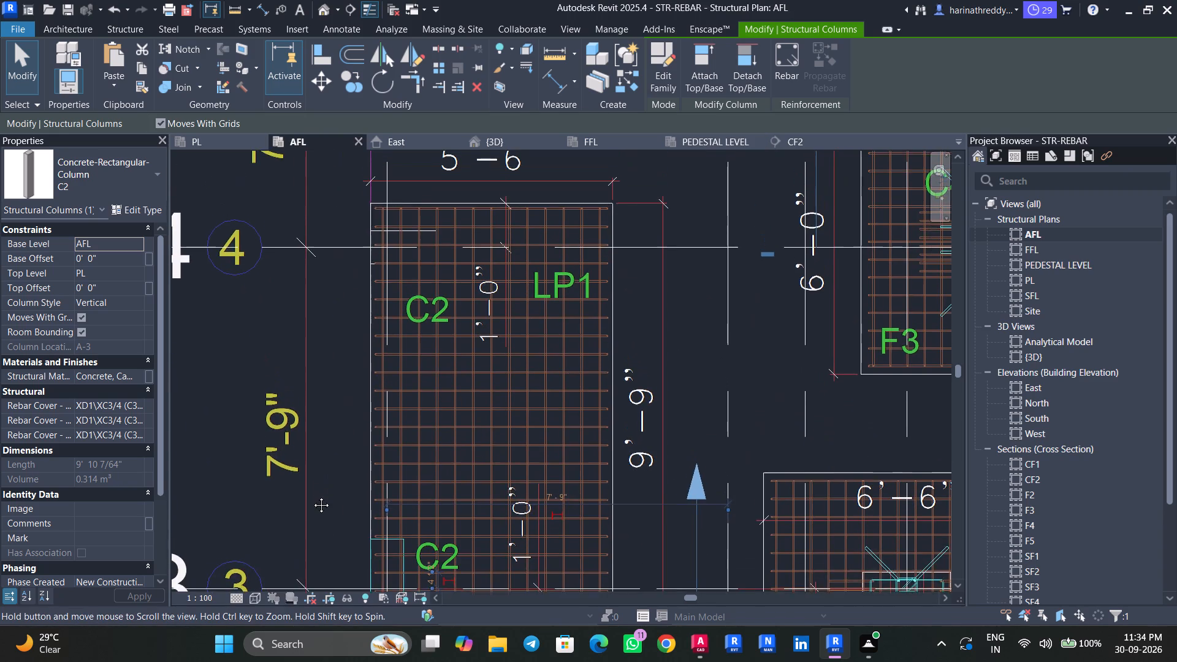
pyautogui.moveTo(312, 496); pyautogui.dragTo(311, 534, button='middle')
pyautogui.scroll(5, 457, 295)
pyautogui.press('Escape')
pyautogui.press('Escape')
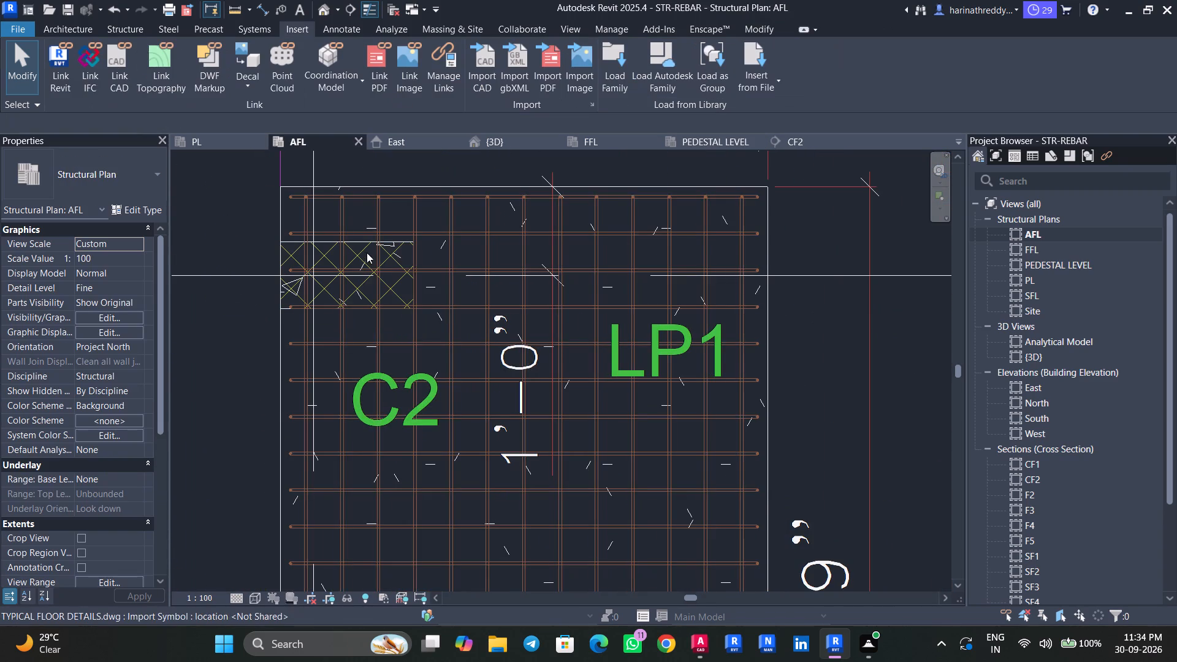
pyautogui.press('Tab')
pyautogui.press('Tab')
pyautogui.click(371, 247)
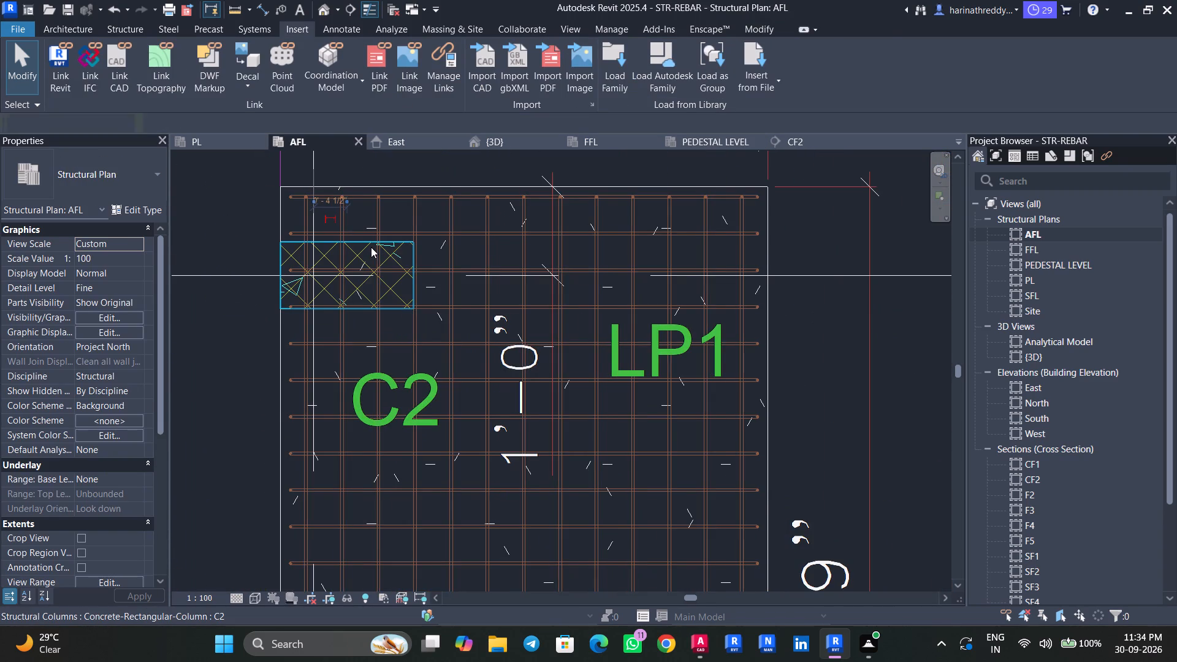
pyautogui.scroll(-2, 371, 247)
pyautogui.scroll(1, 371, 247)
pyautogui.scroll(-6, 371, 247)
pyautogui.press('Escape')
pyautogui.press('Escape')
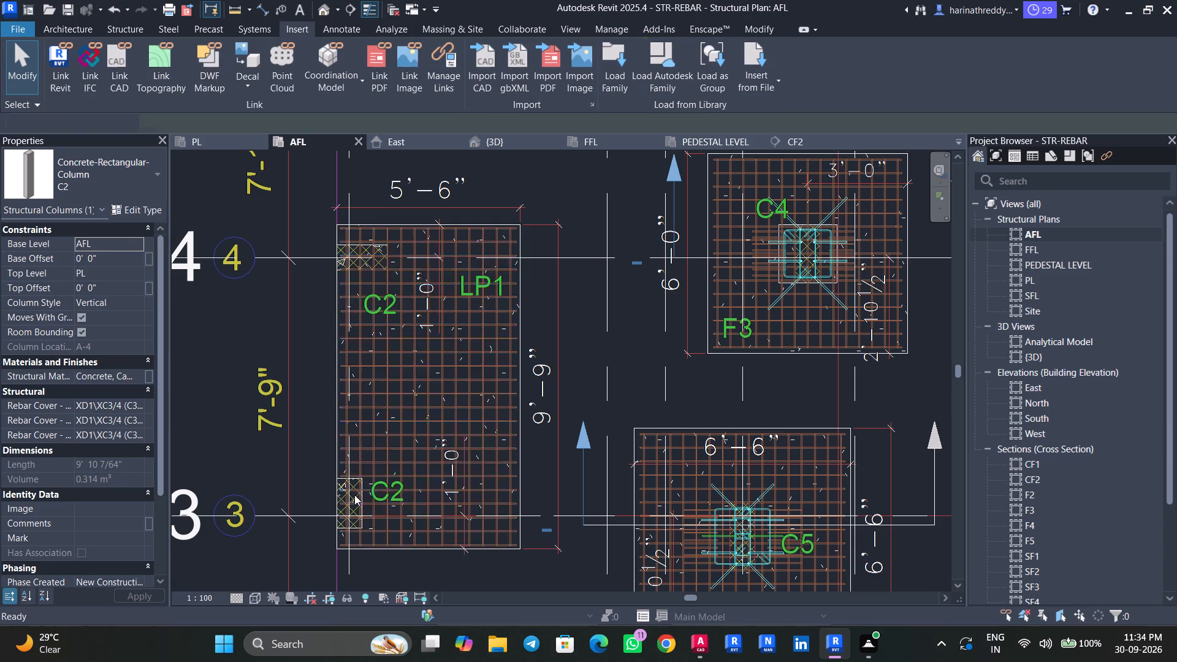
# Create a horizontal section through the C2 column at grid A-3 on the LP1 footing, looking toward grid 4.
pyautogui.moveTo(313, 498); pyautogui.dragTo(334, 392, button='middle')
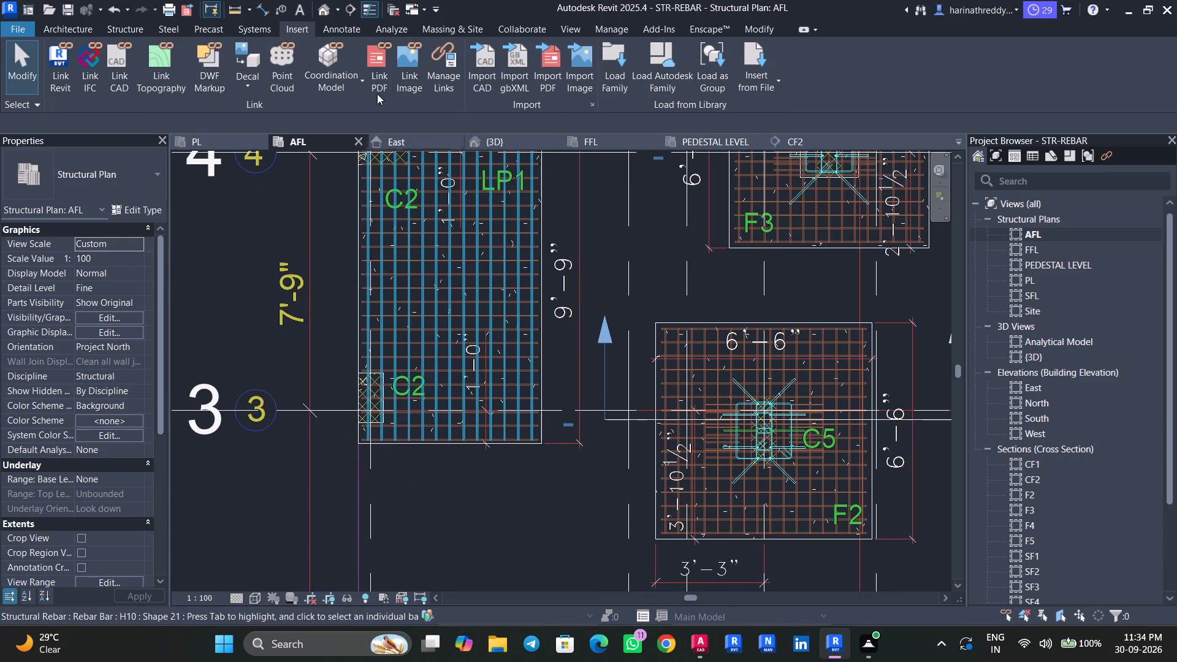
pyautogui.click(349, 10)
pyautogui.scroll(4, 341, 391)
pyautogui.scroll(-1, 340, 394)
pyautogui.scroll(1, 340, 394)
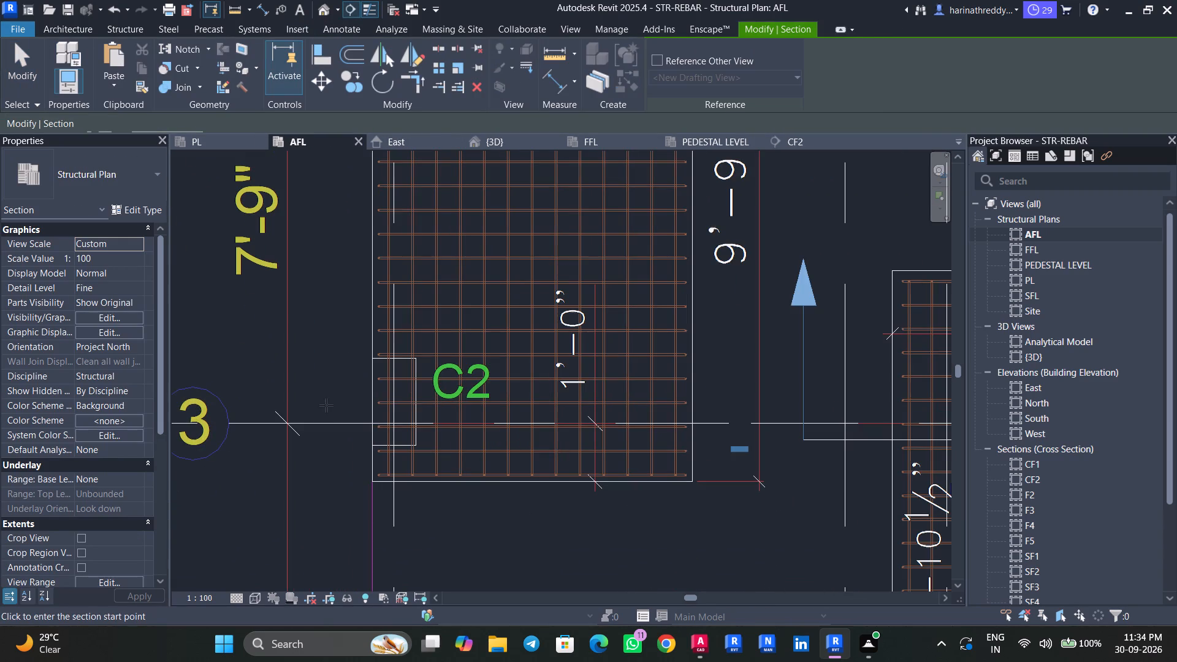
pyautogui.click(326, 405)
pyautogui.click(497, 409)
pyautogui.press('Escape')
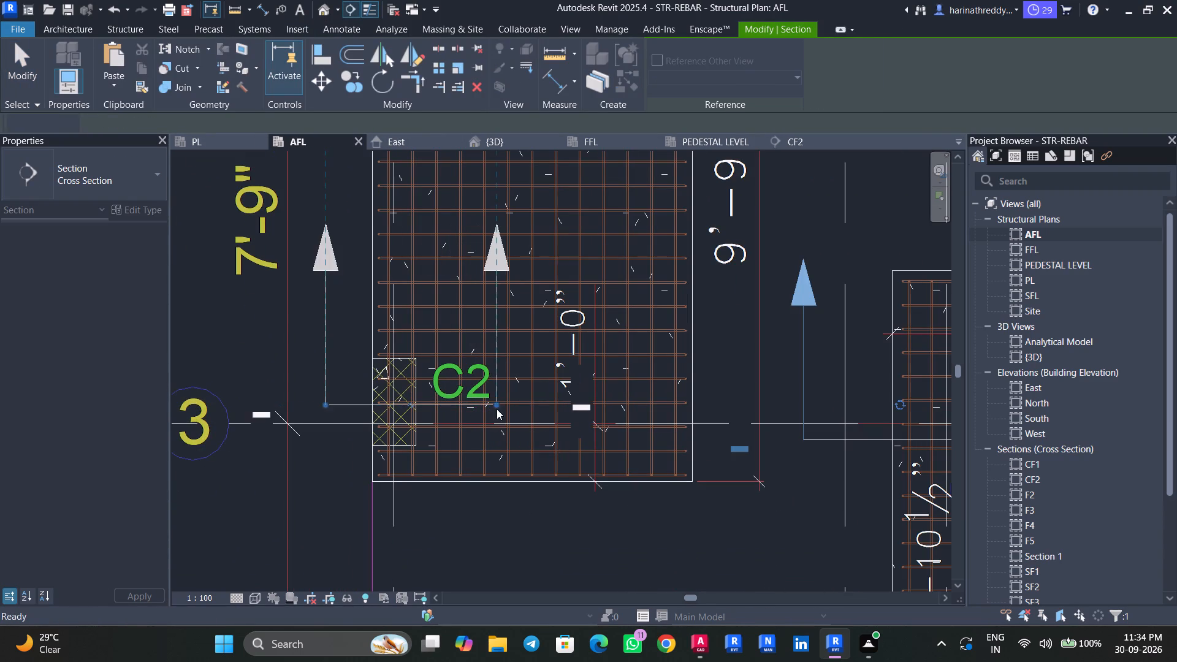
pyautogui.press('Escape')
pyautogui.press('Escape')
# Open the view of the new section through the C2 column and bring the column and footing into focus.
pyautogui.click(497, 394)
pyautogui.rightClick(497, 394)
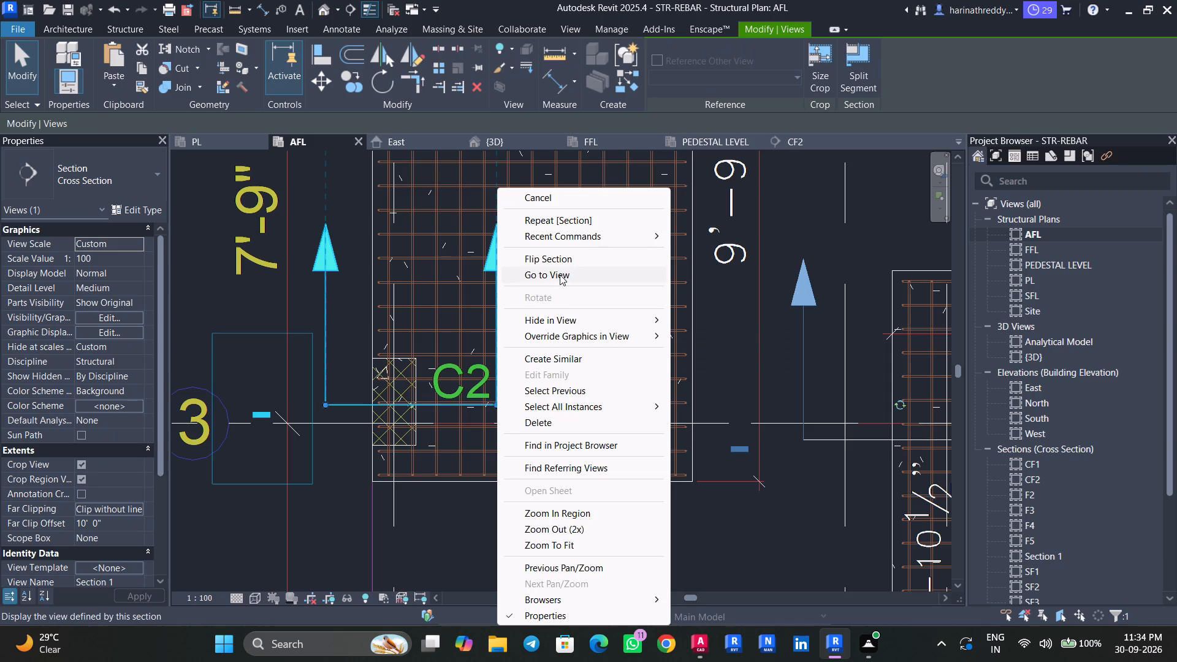
pyautogui.click(560, 275)
pyautogui.scroll(10, 572, 366)
pyautogui.scroll(-1, 544, 311)
pyautogui.scroll(3, 544, 311)
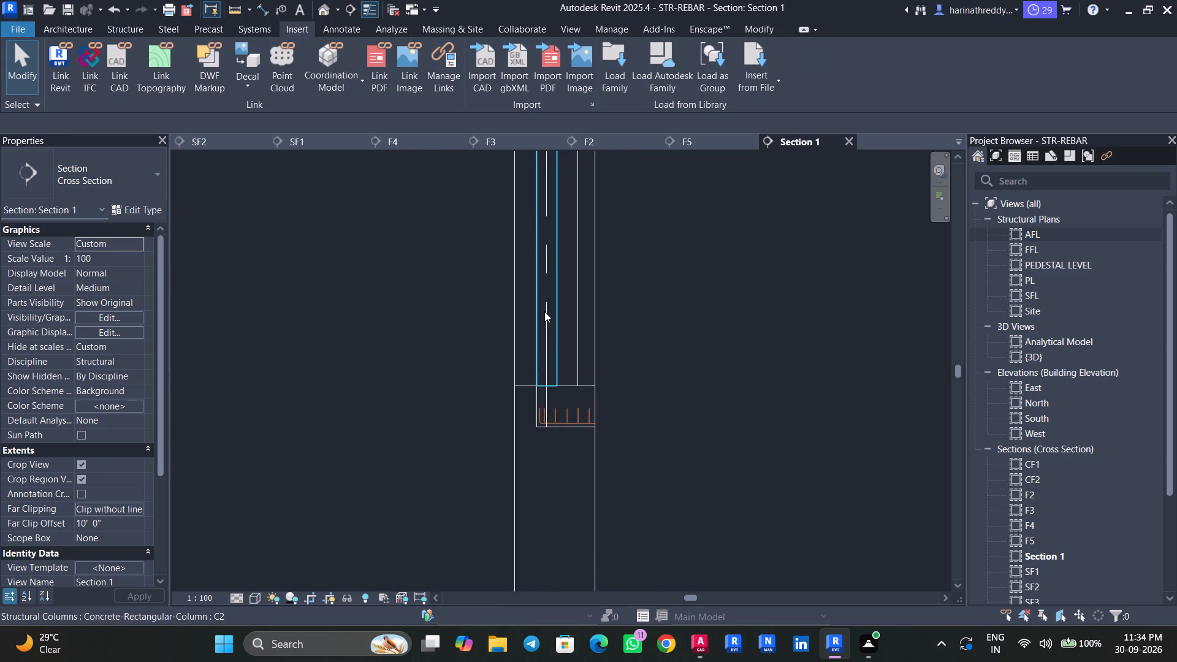
pyautogui.scroll(3, 544, 311)
pyautogui.moveTo(587, 320); pyautogui.dragTo(421, 511, button='middle')
# Select the section view's crop region and break it into upper and lower parts.
pyautogui.click(461, 443)
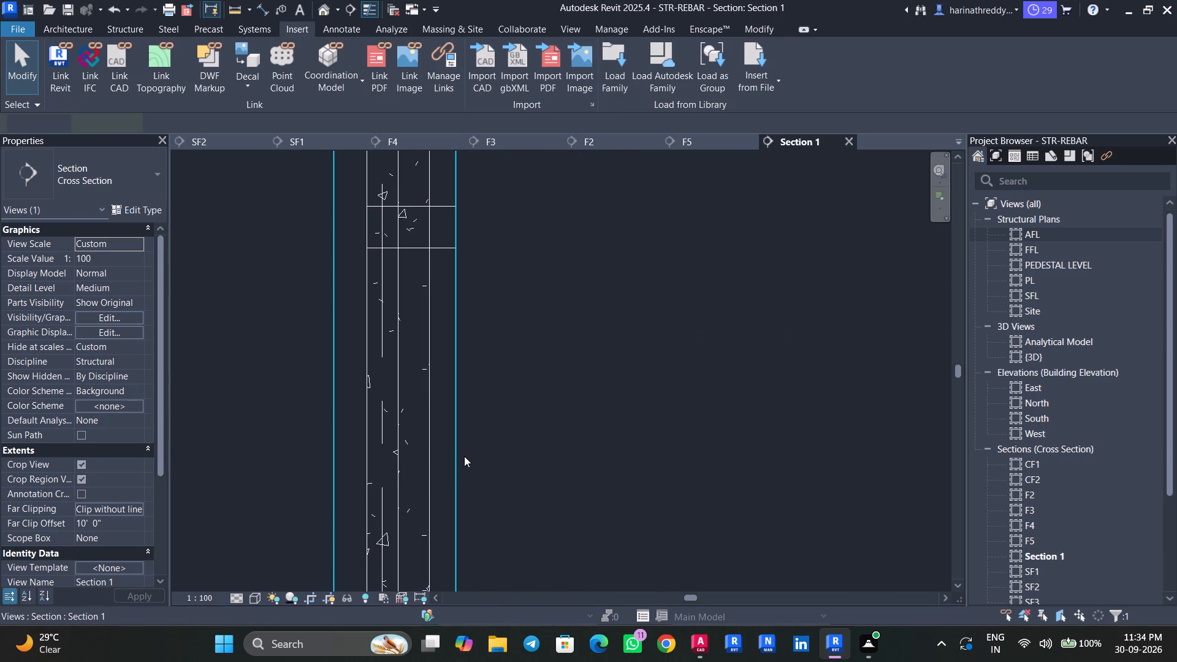
pyautogui.scroll(1, 468, 460)
pyautogui.scroll(-5, 468, 460)
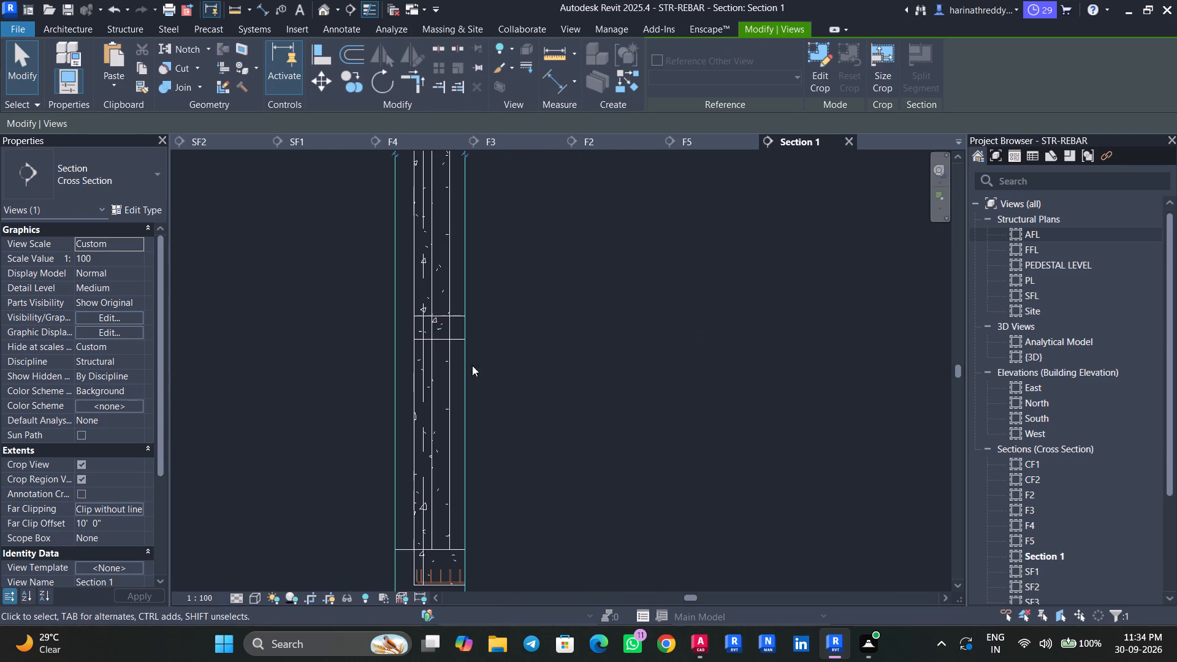
pyautogui.press('Escape')
pyautogui.press('Escape')
pyautogui.click(470, 437)
pyautogui.click(467, 441)
pyautogui.moveTo(474, 392); pyautogui.dragTo(432, 575, button='middle')
pyautogui.scroll(6, 424, 337)
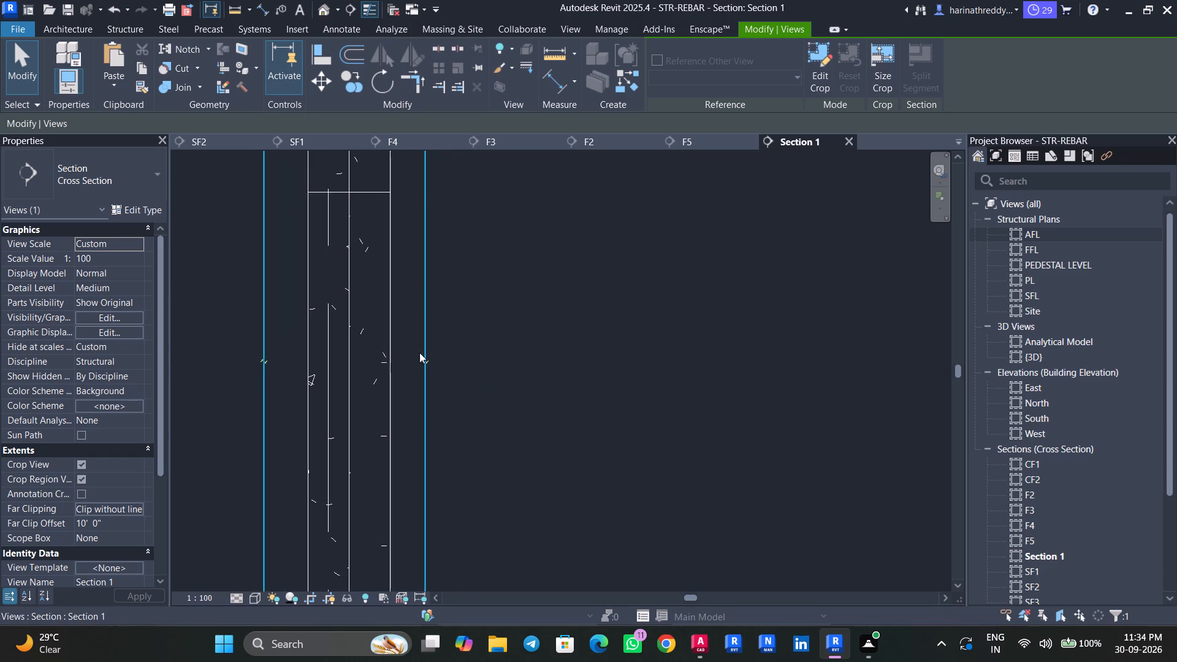
pyautogui.click(427, 357)
pyautogui.scroll(-8, 434, 379)
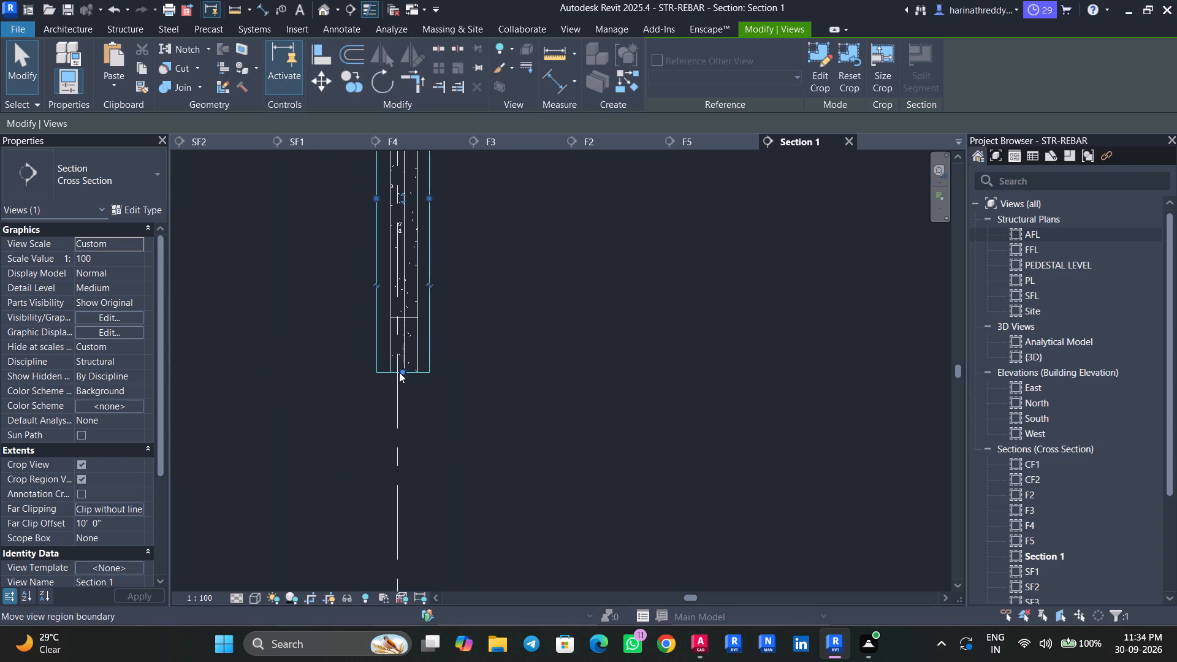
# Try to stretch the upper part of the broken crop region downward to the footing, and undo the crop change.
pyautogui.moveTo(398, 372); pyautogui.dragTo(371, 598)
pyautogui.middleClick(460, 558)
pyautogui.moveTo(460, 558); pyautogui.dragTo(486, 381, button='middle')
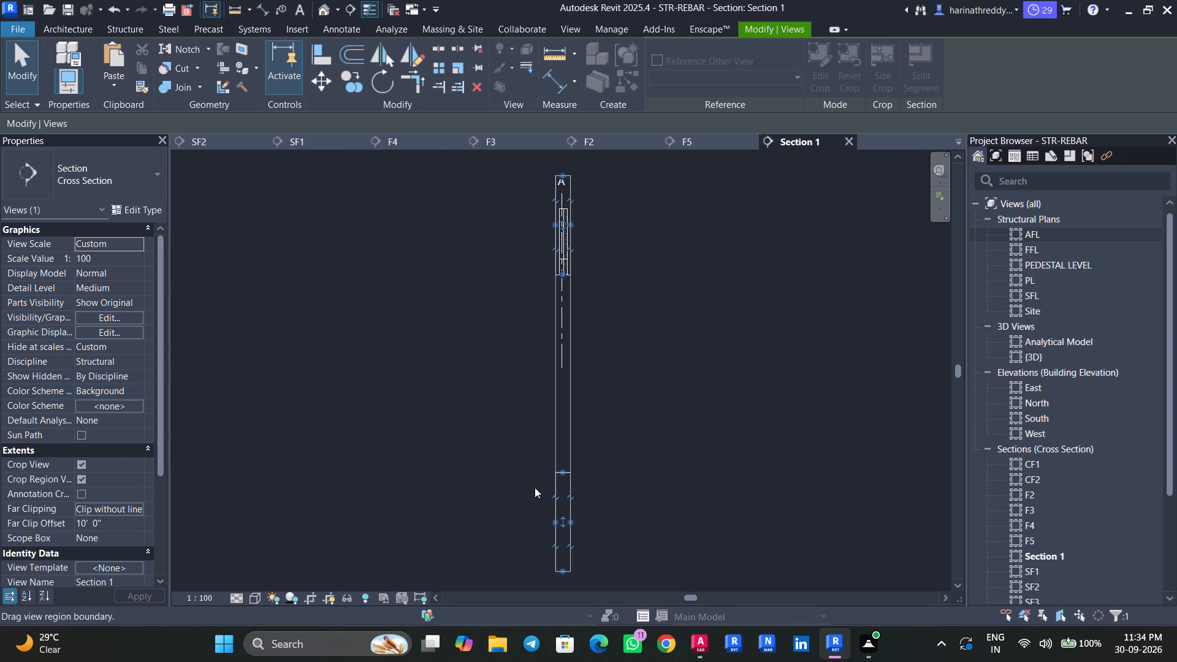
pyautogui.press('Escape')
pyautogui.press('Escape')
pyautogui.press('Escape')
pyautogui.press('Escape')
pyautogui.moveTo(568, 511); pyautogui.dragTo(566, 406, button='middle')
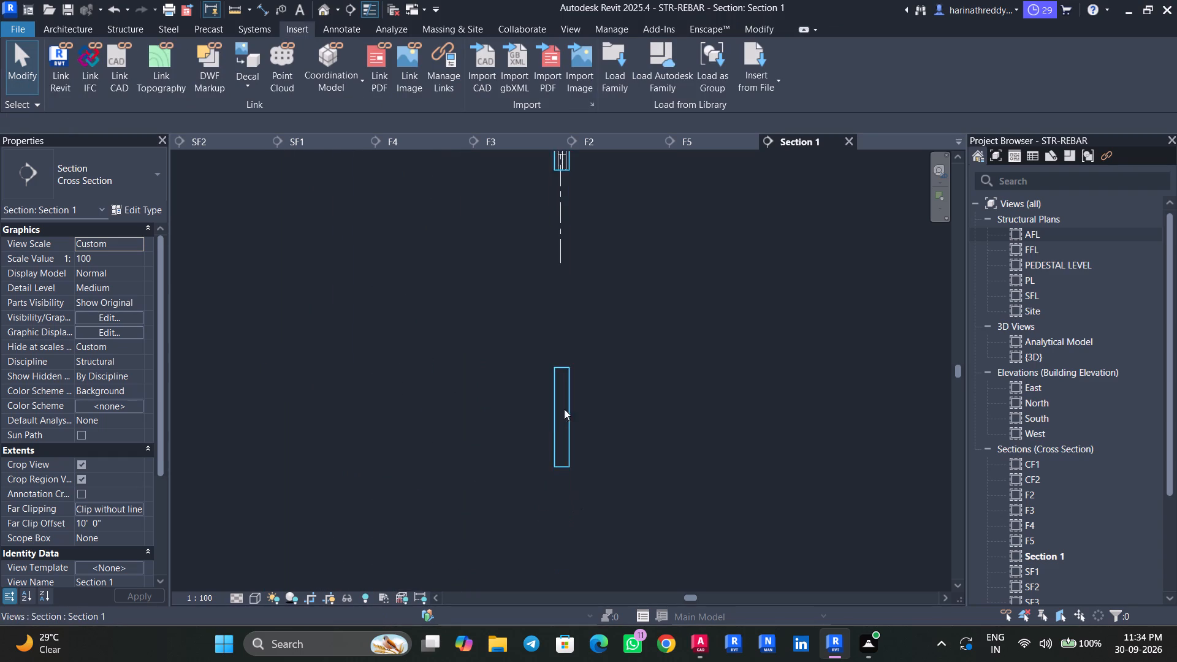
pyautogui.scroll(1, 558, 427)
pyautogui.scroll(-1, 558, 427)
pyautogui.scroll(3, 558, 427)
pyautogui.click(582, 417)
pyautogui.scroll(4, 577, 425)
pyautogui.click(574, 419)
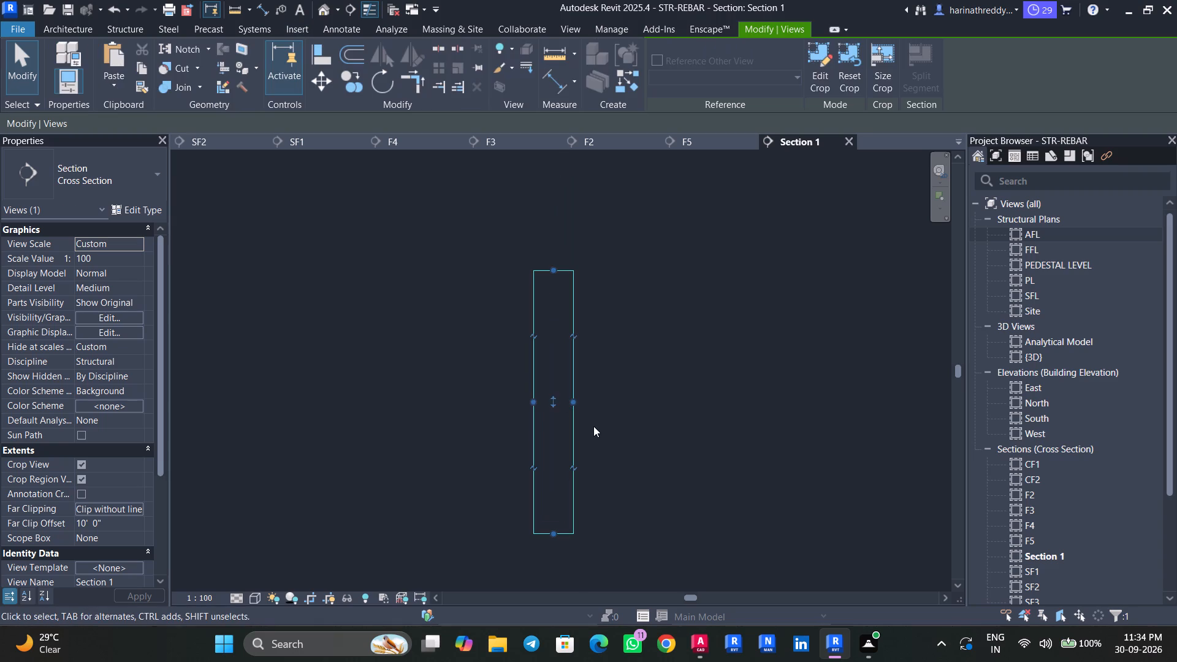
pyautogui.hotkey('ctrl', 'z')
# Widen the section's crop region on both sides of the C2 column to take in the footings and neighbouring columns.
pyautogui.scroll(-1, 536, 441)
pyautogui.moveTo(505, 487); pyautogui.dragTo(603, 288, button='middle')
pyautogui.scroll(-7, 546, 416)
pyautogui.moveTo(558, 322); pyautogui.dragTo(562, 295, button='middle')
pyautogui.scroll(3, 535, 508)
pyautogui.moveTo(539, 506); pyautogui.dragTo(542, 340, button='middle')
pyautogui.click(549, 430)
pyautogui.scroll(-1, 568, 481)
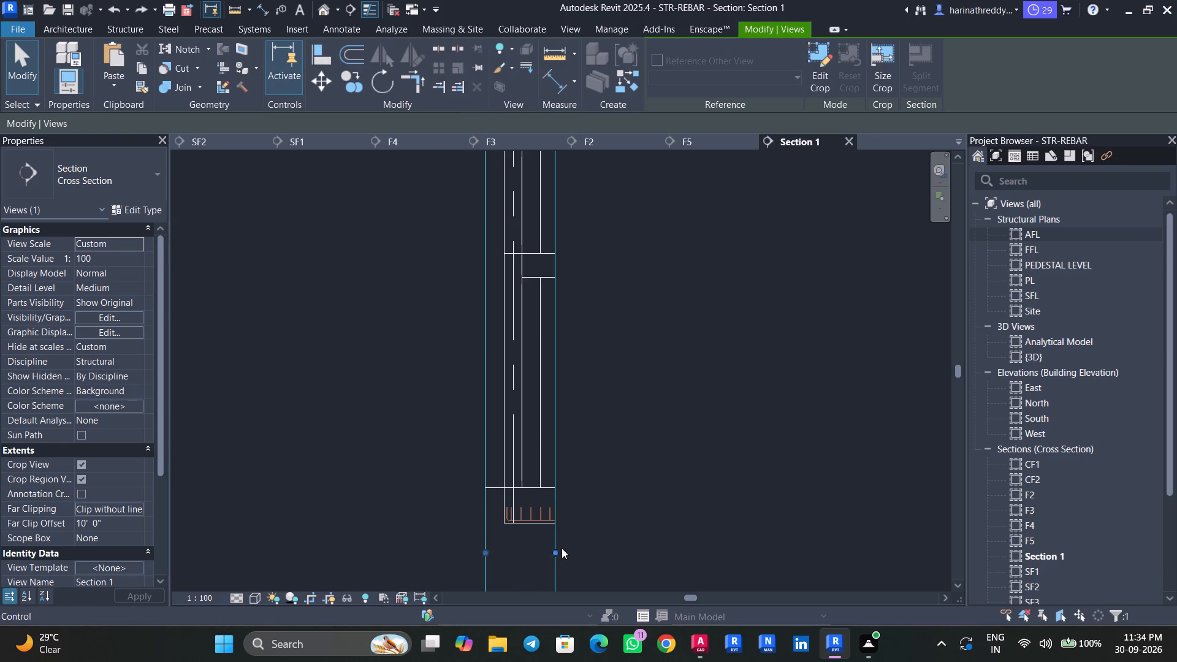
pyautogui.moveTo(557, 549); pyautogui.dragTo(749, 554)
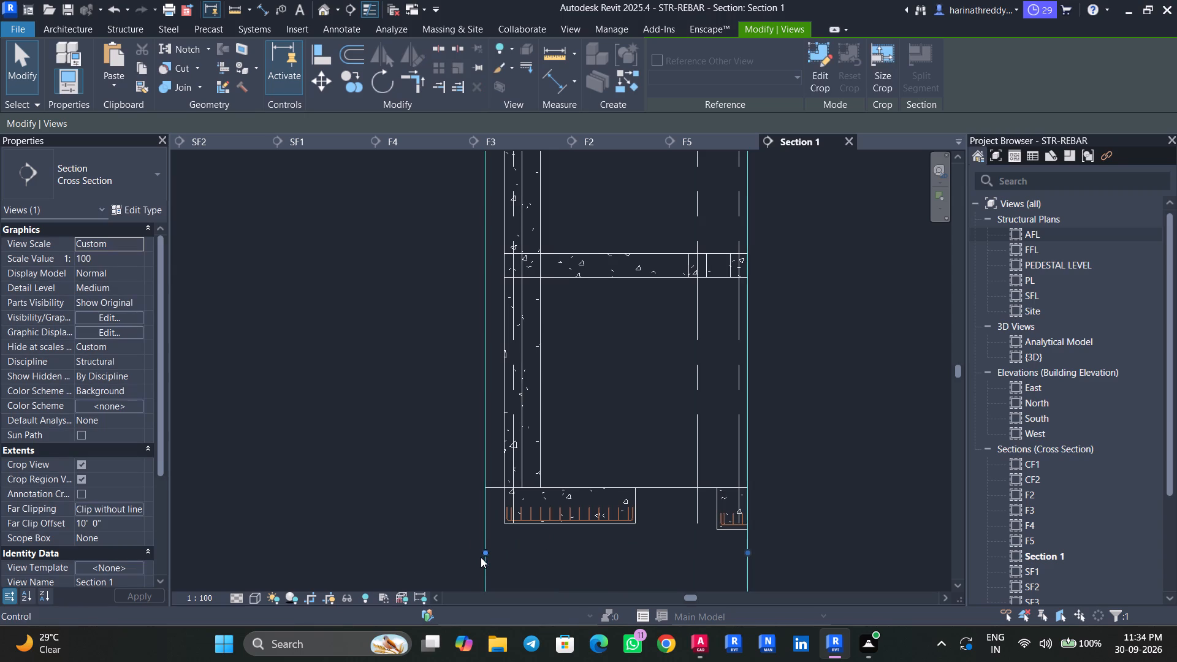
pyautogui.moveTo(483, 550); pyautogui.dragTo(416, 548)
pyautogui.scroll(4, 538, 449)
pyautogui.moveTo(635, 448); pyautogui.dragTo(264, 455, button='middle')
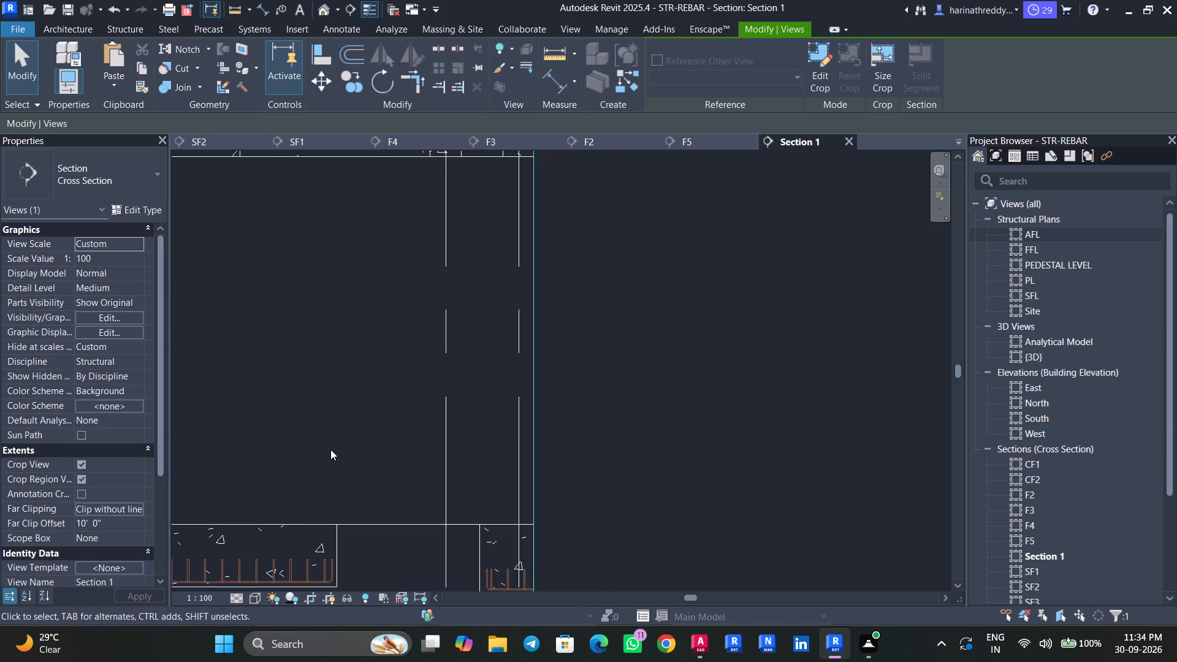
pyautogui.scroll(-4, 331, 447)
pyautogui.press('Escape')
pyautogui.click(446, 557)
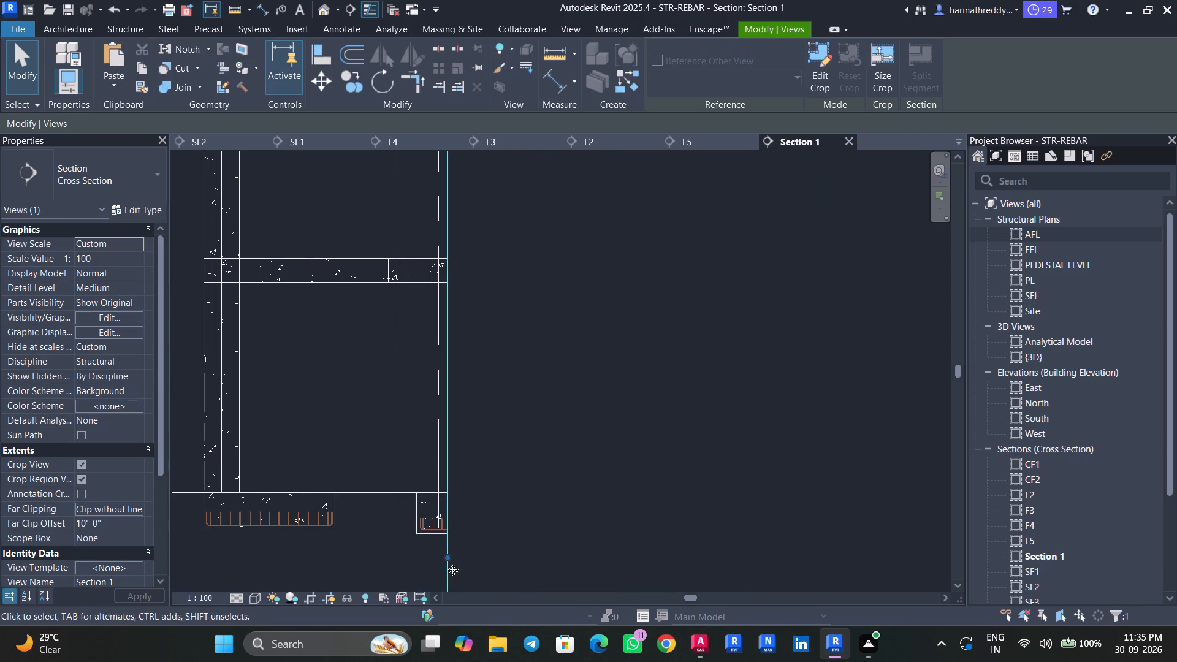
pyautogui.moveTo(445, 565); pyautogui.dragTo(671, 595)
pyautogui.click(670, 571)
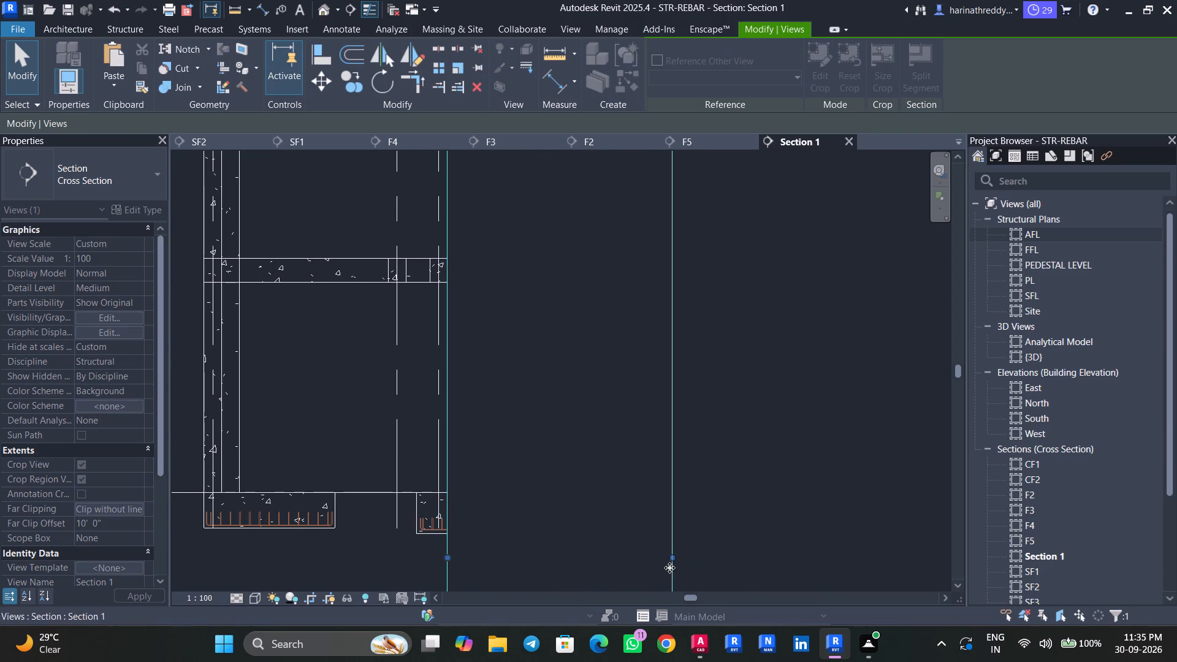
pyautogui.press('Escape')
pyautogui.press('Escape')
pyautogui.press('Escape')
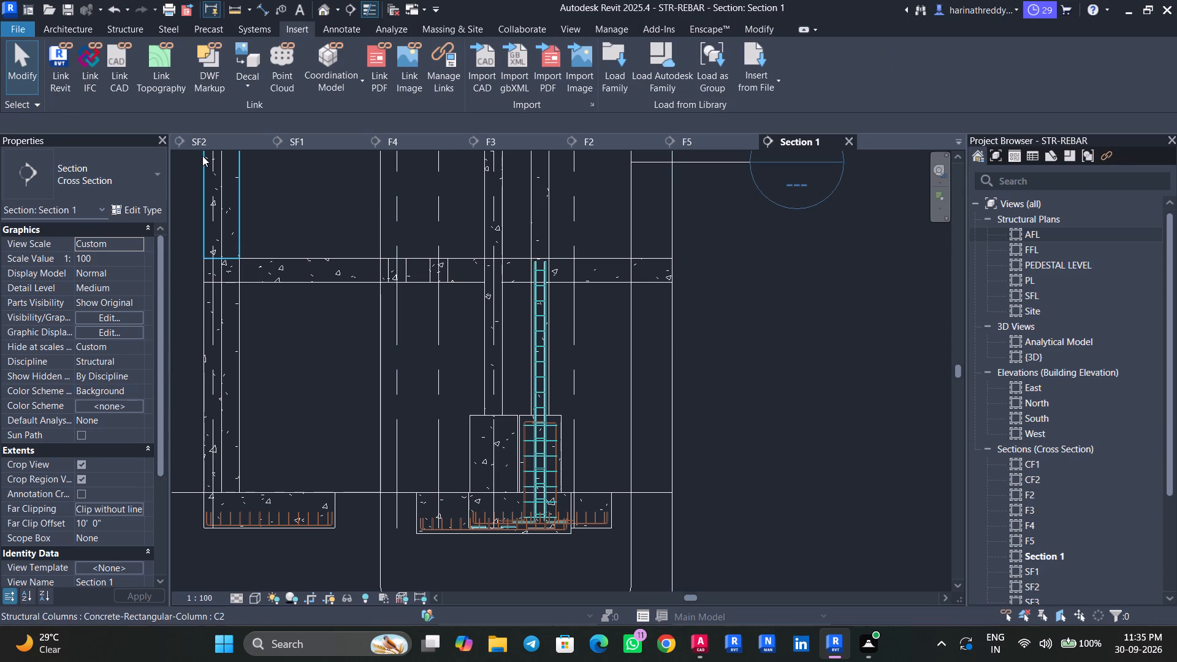
# Open the AFL structural plan.
pyautogui.doubleClick(1032, 238)
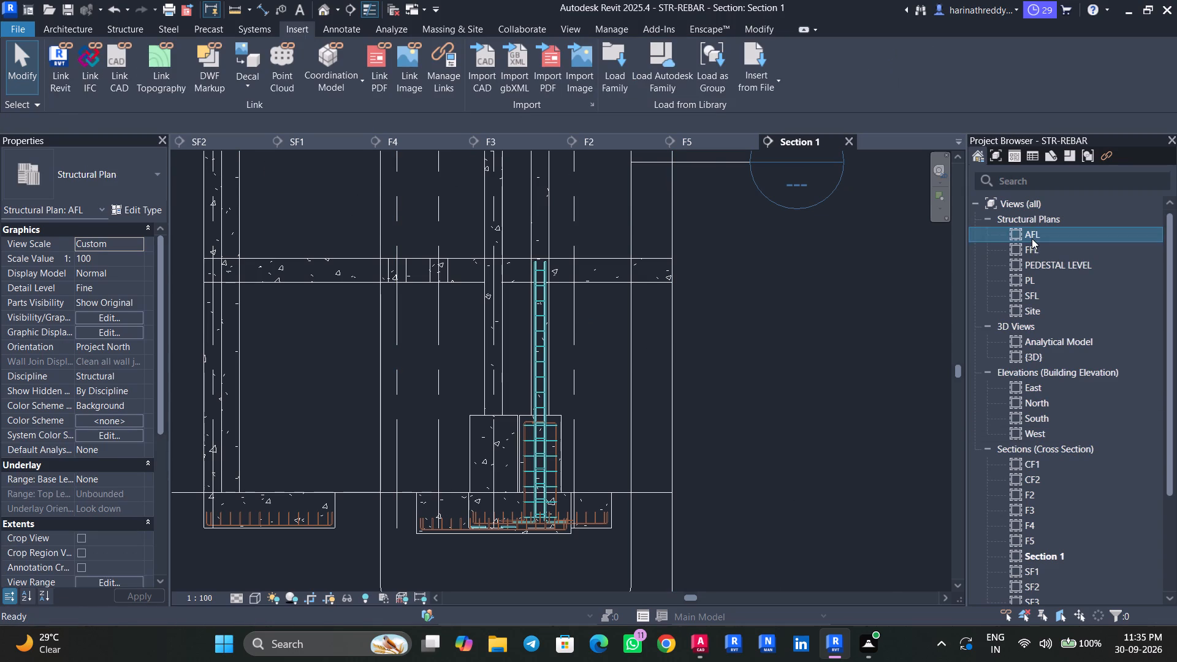
pyautogui.scroll(-3, 523, 509)
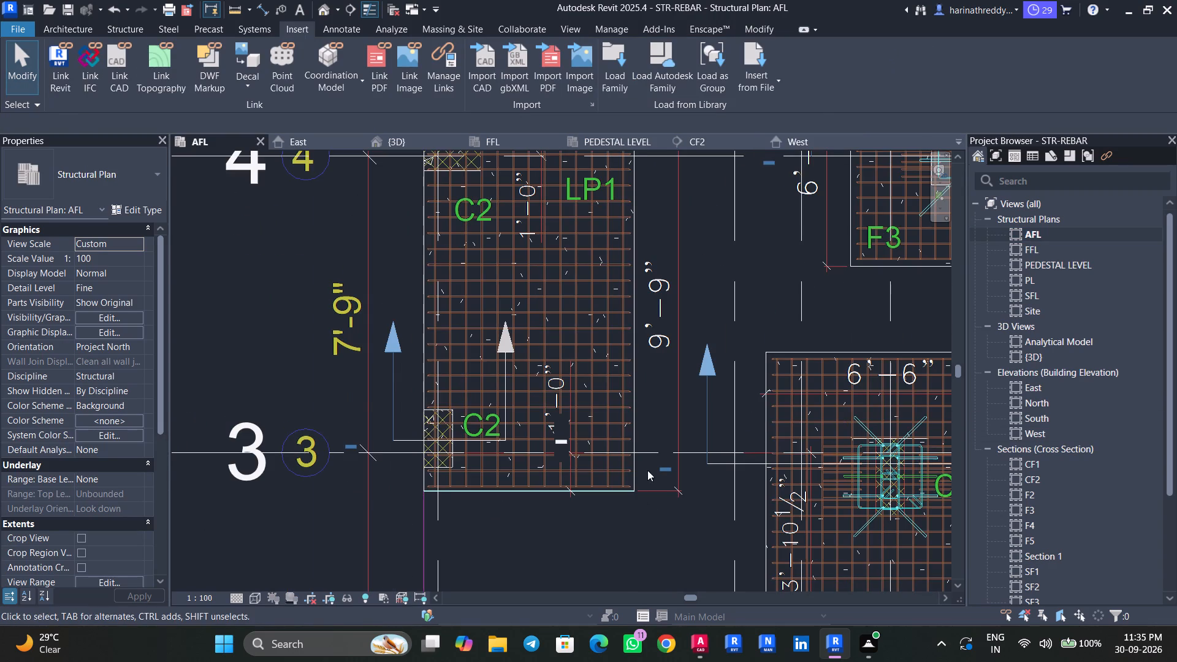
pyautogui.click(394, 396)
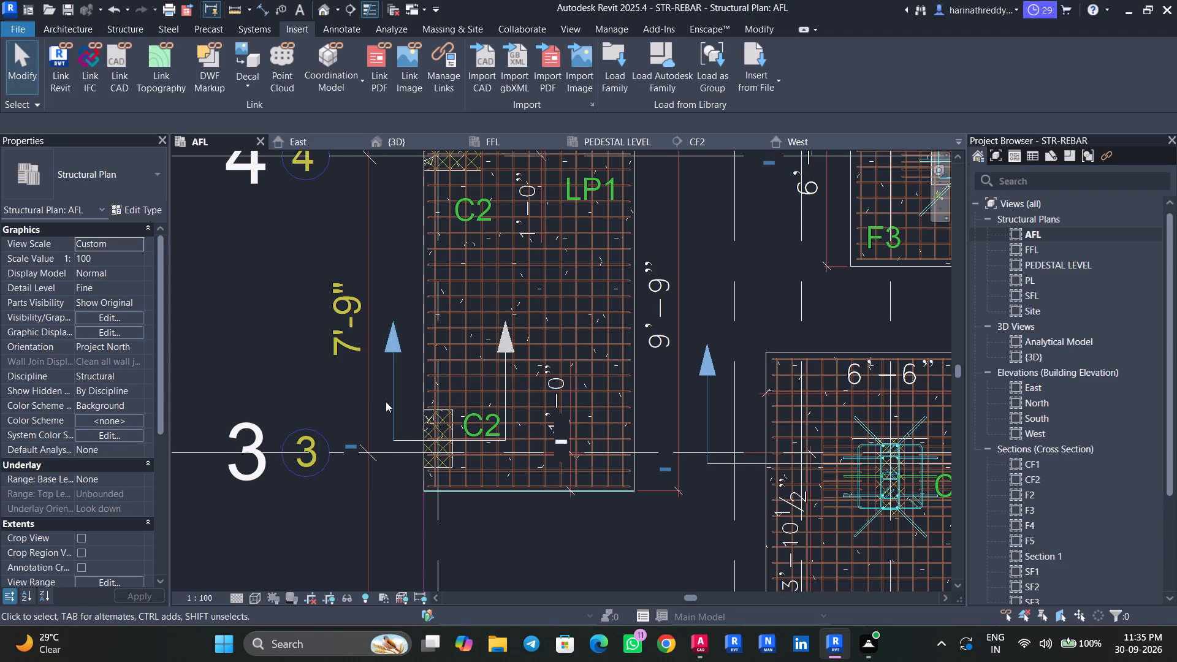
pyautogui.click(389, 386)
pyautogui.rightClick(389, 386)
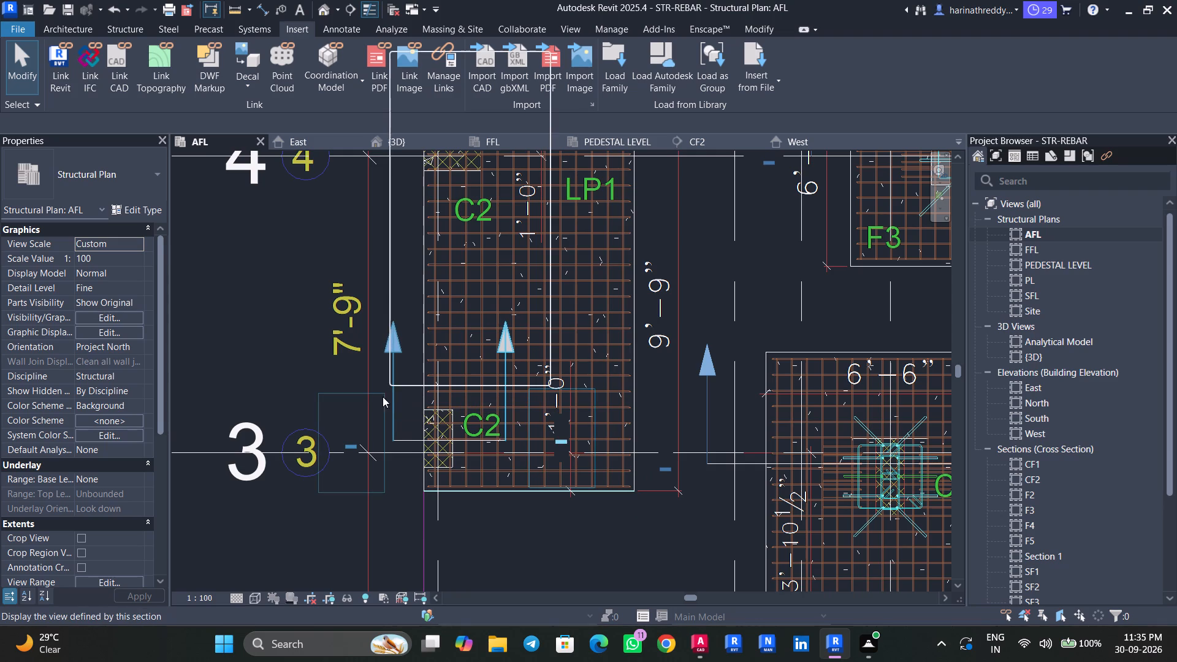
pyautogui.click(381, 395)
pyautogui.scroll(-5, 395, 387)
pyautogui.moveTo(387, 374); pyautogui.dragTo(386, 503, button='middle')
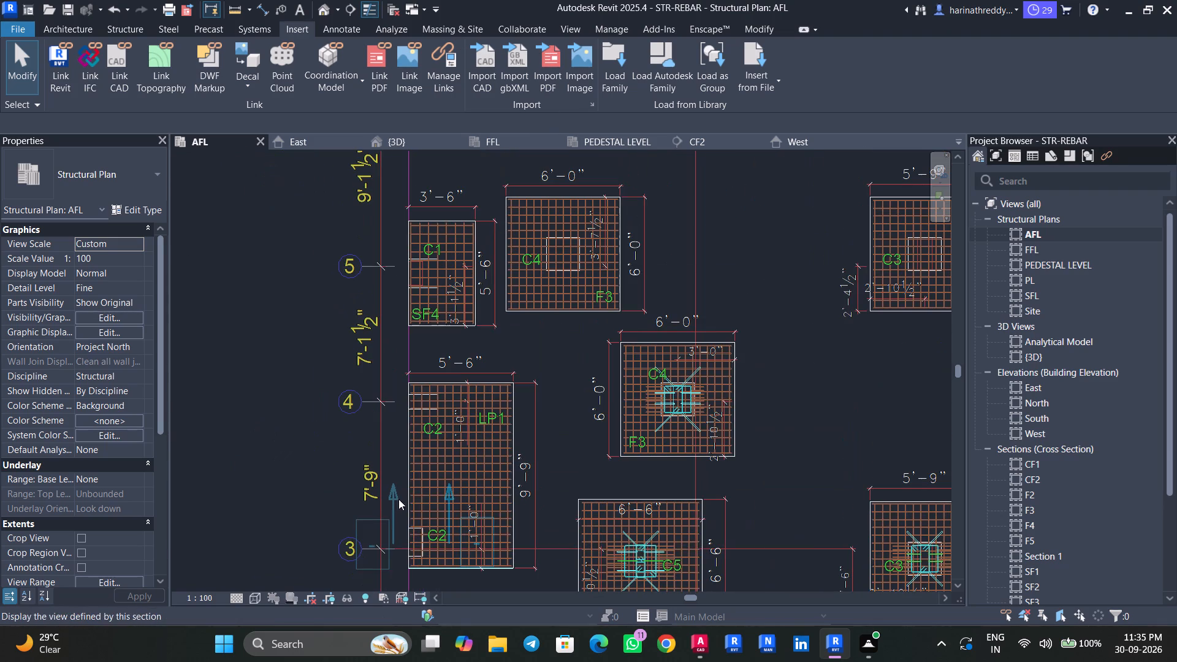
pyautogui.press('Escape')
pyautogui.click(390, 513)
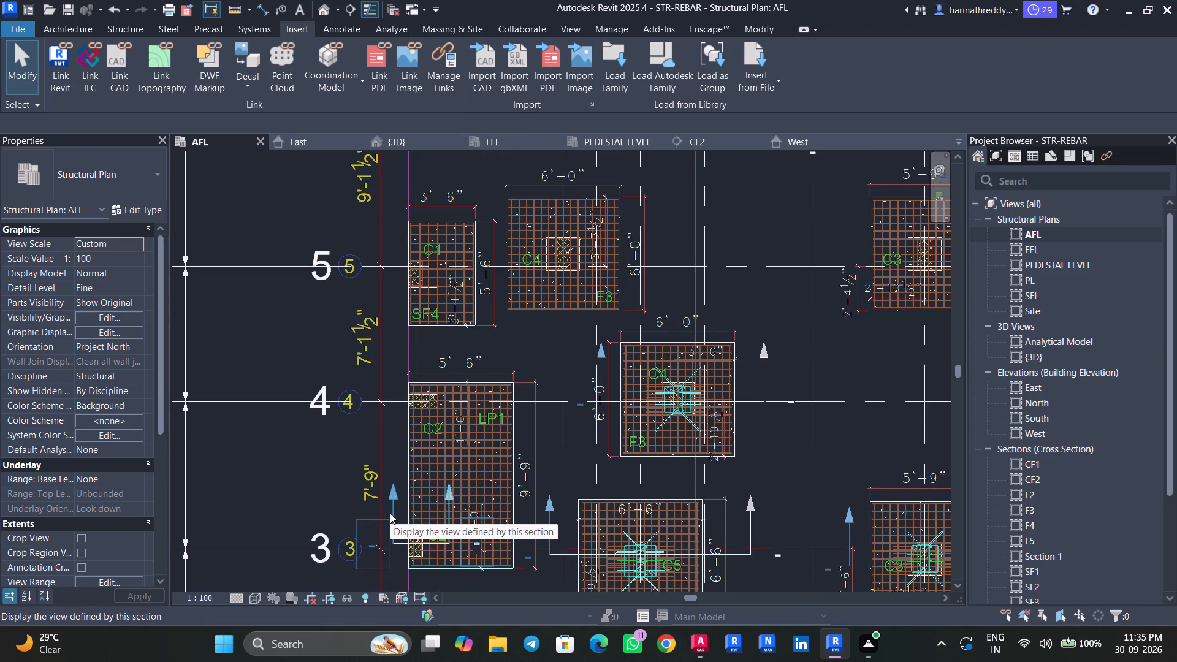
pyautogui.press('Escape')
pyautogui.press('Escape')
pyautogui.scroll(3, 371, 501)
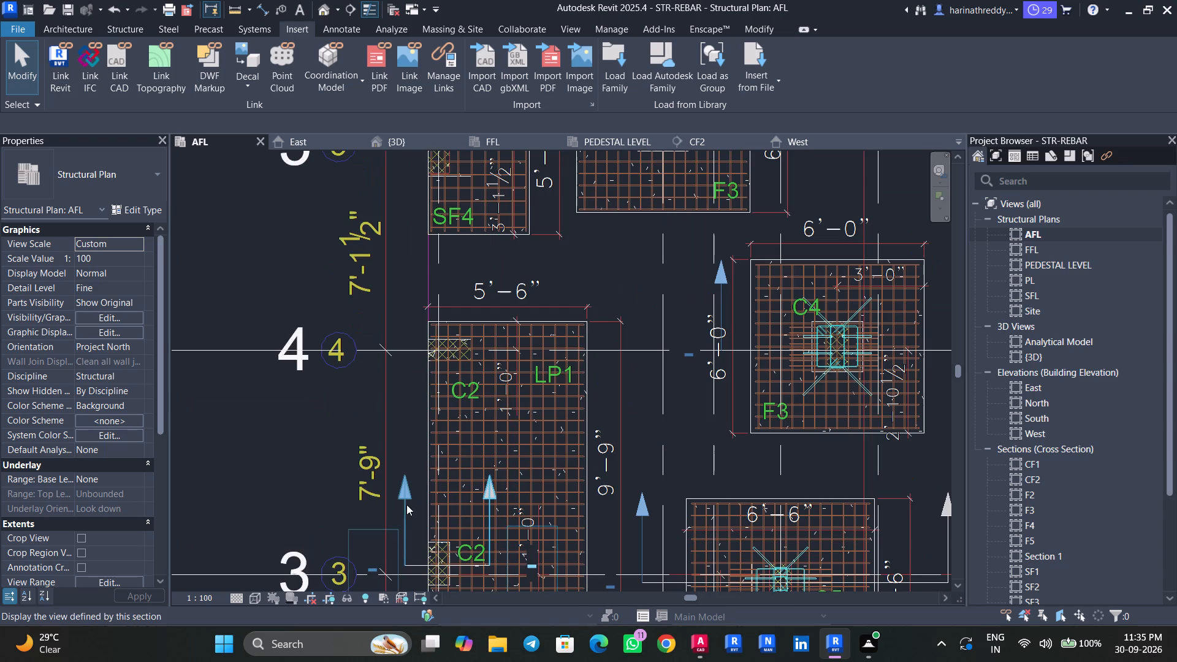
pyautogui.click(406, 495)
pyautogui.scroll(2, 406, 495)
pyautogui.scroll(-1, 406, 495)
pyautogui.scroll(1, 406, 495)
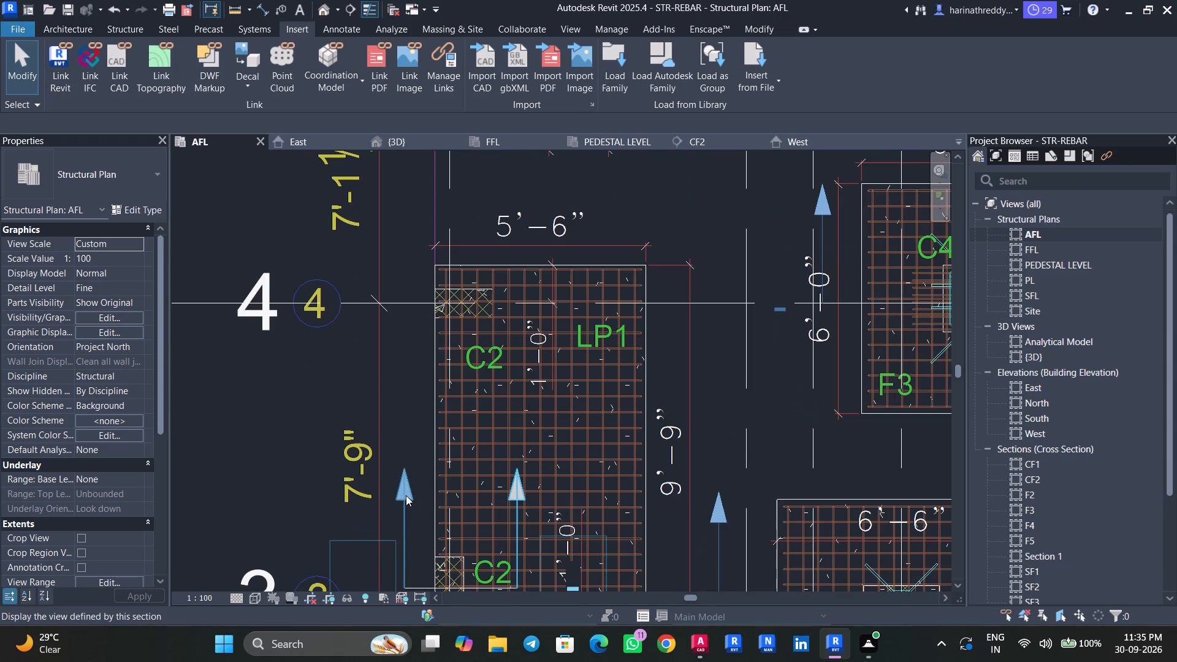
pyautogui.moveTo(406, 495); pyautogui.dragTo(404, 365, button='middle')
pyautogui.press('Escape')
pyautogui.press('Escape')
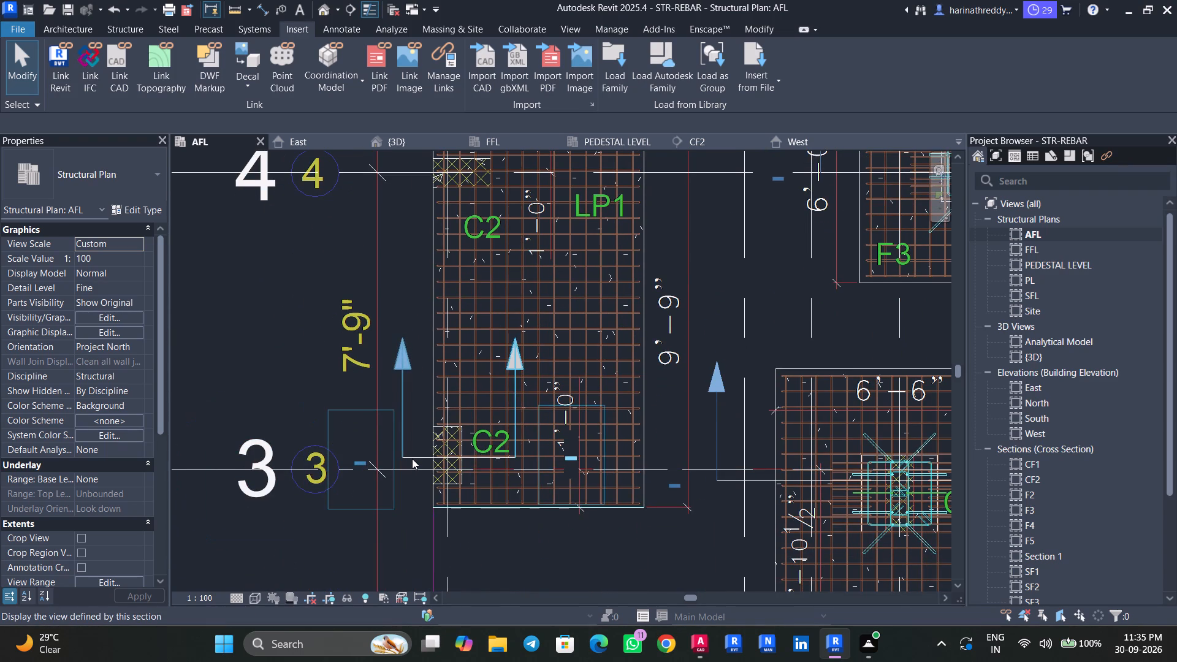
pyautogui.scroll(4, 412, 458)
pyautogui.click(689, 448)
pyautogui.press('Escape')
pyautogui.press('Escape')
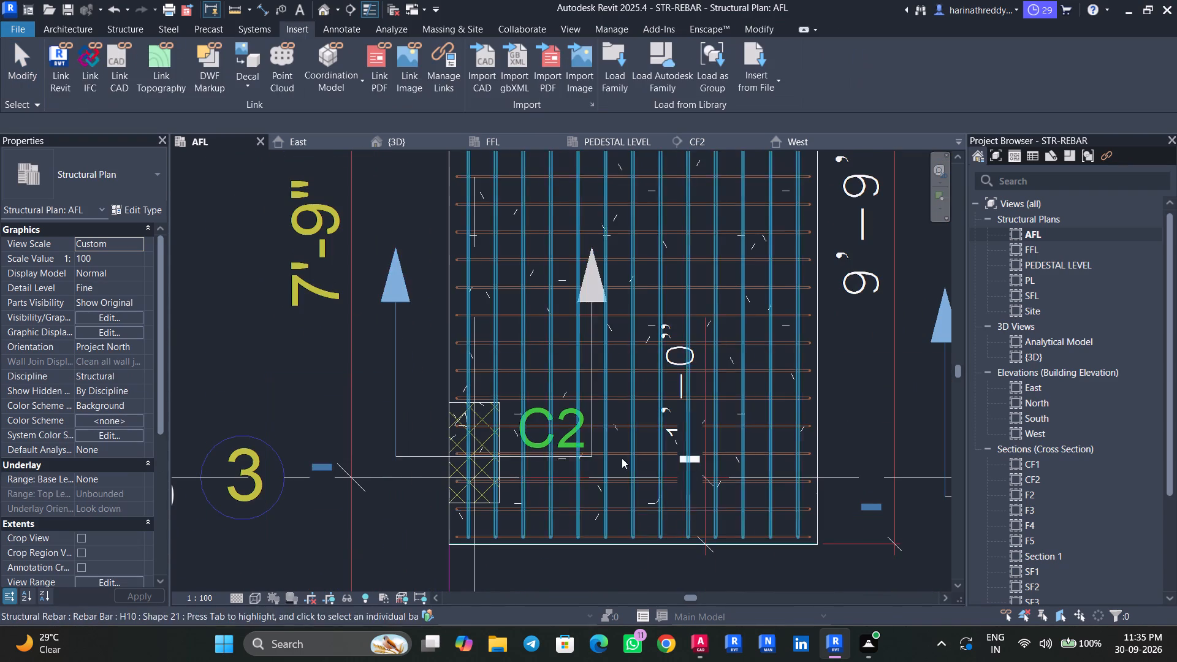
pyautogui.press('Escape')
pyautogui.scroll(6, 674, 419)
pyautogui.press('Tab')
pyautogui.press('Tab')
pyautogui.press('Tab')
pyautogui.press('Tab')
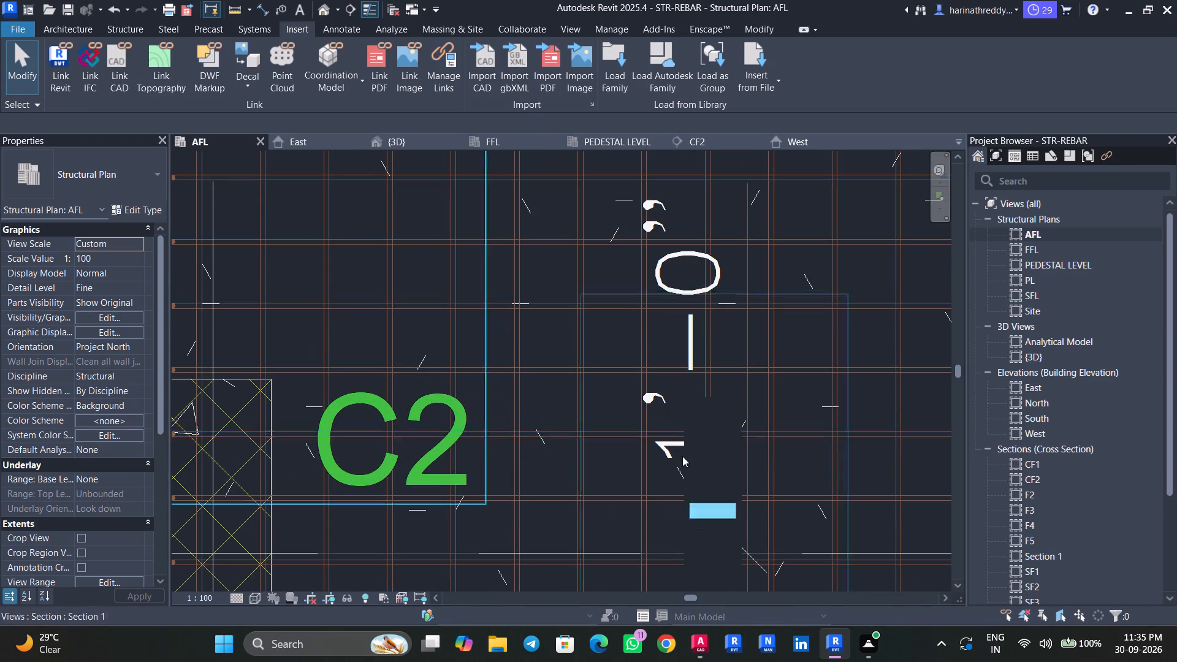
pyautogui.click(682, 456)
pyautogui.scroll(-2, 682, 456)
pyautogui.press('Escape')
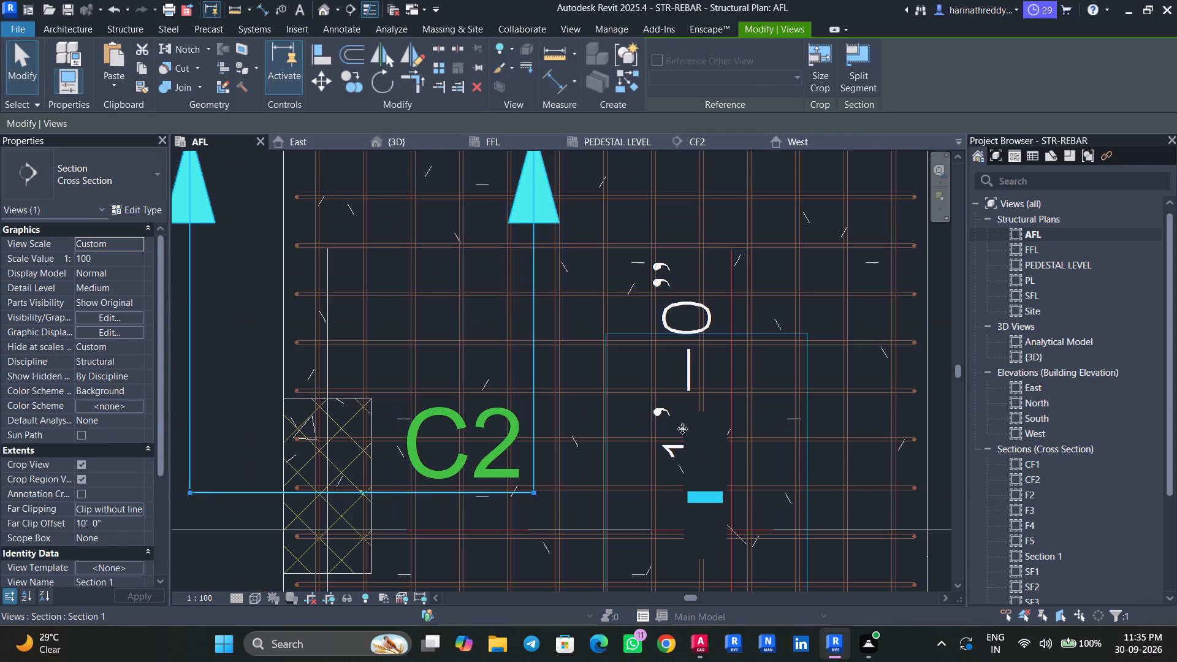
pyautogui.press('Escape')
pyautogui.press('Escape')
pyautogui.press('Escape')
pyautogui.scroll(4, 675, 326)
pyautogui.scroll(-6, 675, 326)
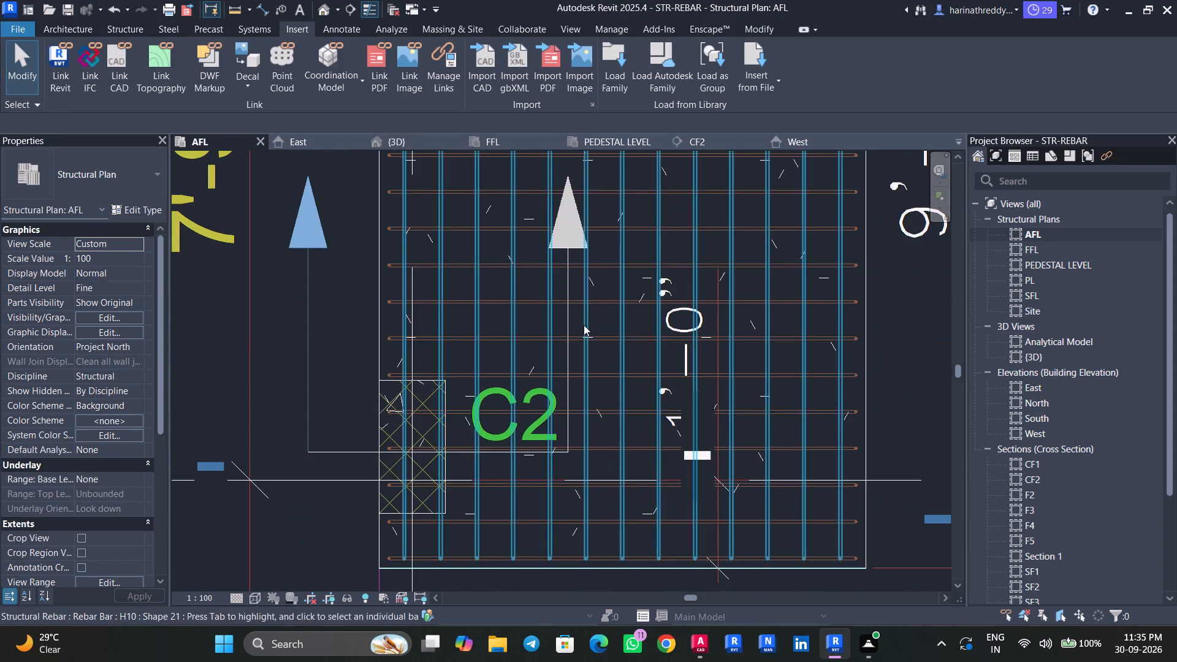
# Select the section line through the C2 column at grid A-3 and bring its outer extent in to the footing's outer edge.
pyautogui.click(568, 325)
pyautogui.scroll(-8, 566, 329)
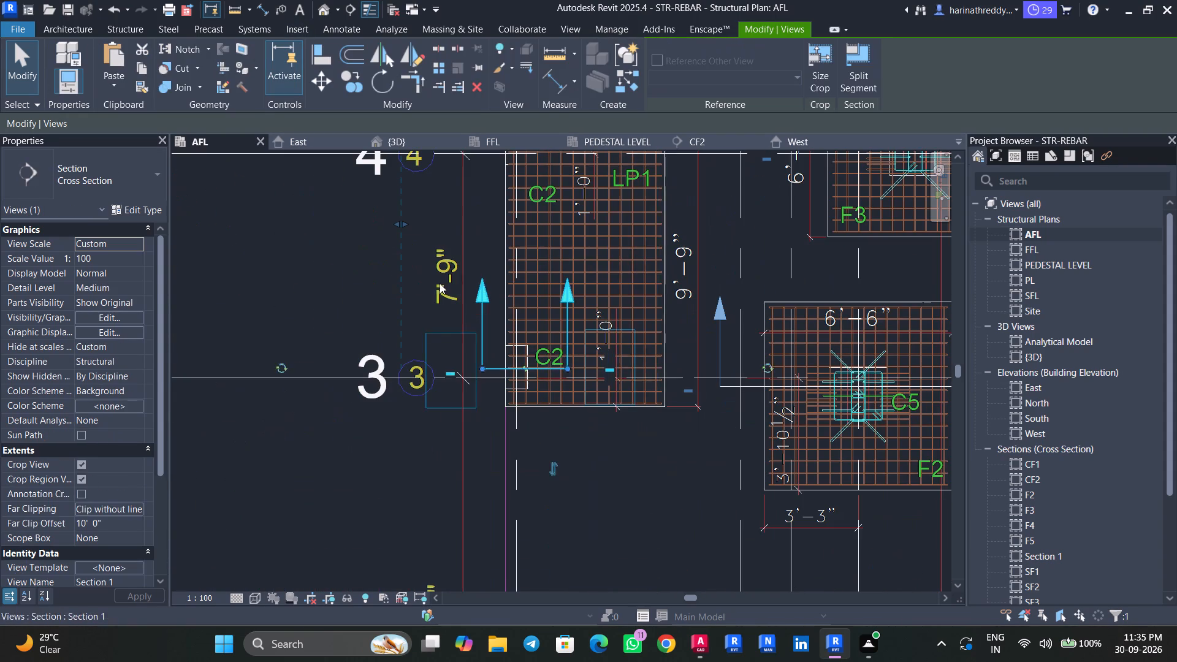
pyautogui.moveTo(399, 232); pyautogui.dragTo(470, 238)
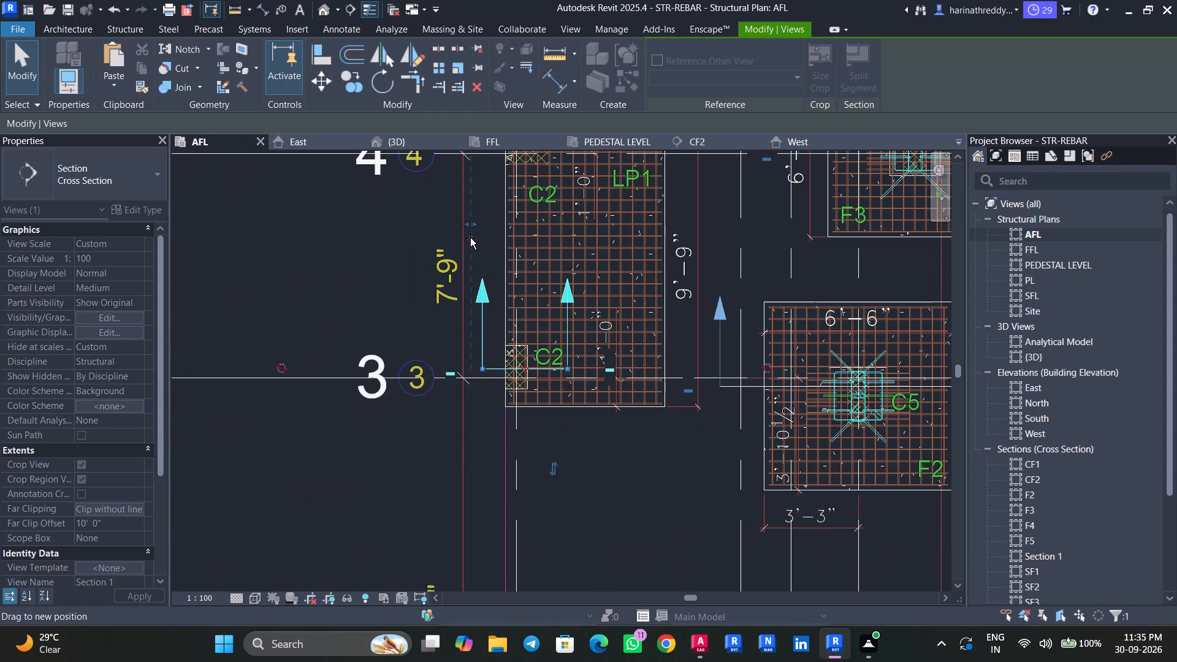
pyautogui.moveTo(470, 238); pyautogui.dragTo(497, 243)
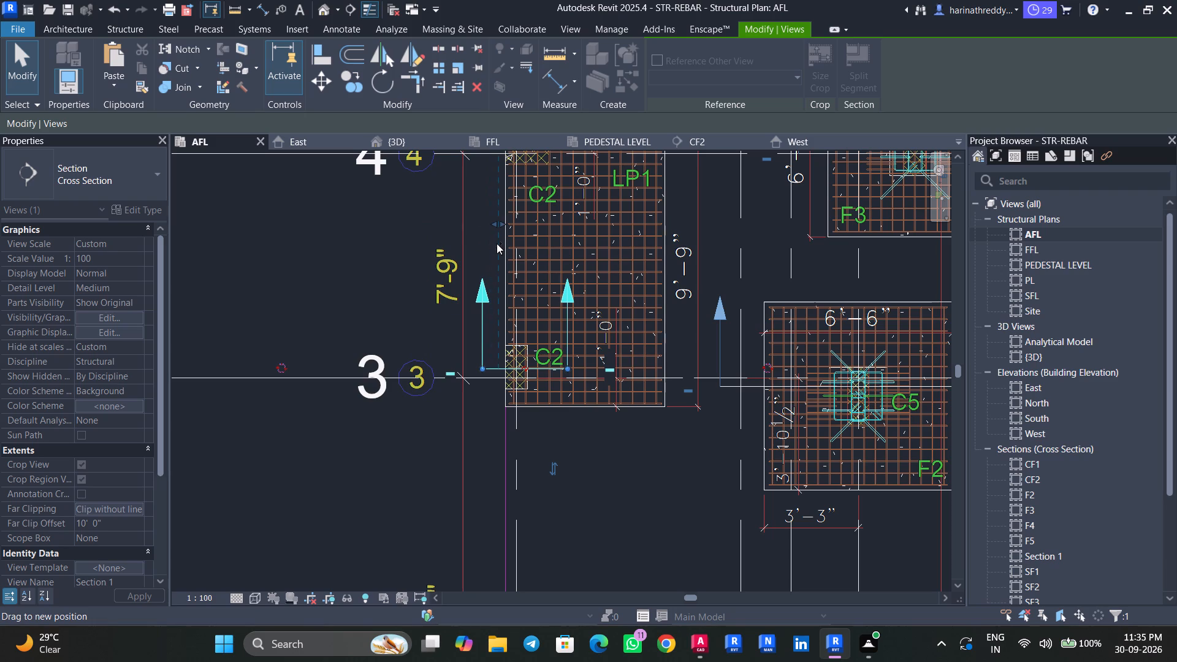
pyautogui.scroll(4, 503, 246)
pyautogui.moveTo(496, 210); pyautogui.dragTo(502, 211)
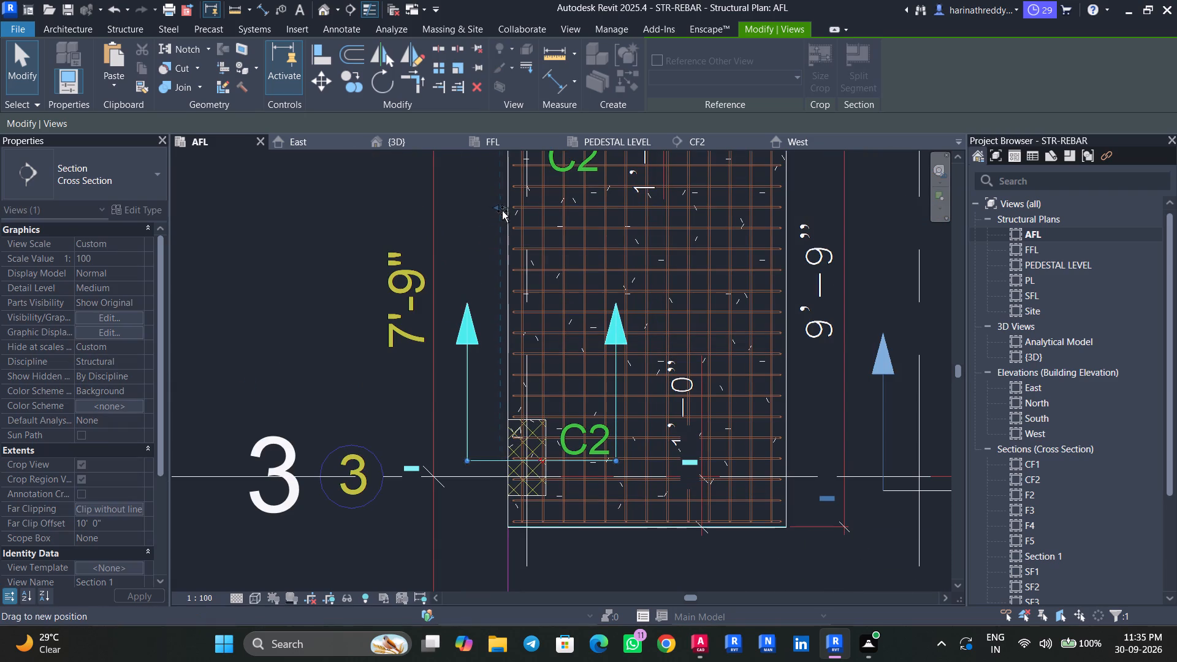
pyautogui.moveTo(502, 211); pyautogui.dragTo(508, 211)
# Pull the section's far clip back from beyond grid 4 to about 1' 0 47/64", just past the C2 column at grid 3.
pyautogui.moveTo(576, 290); pyautogui.dragTo(541, 541, button='middle')
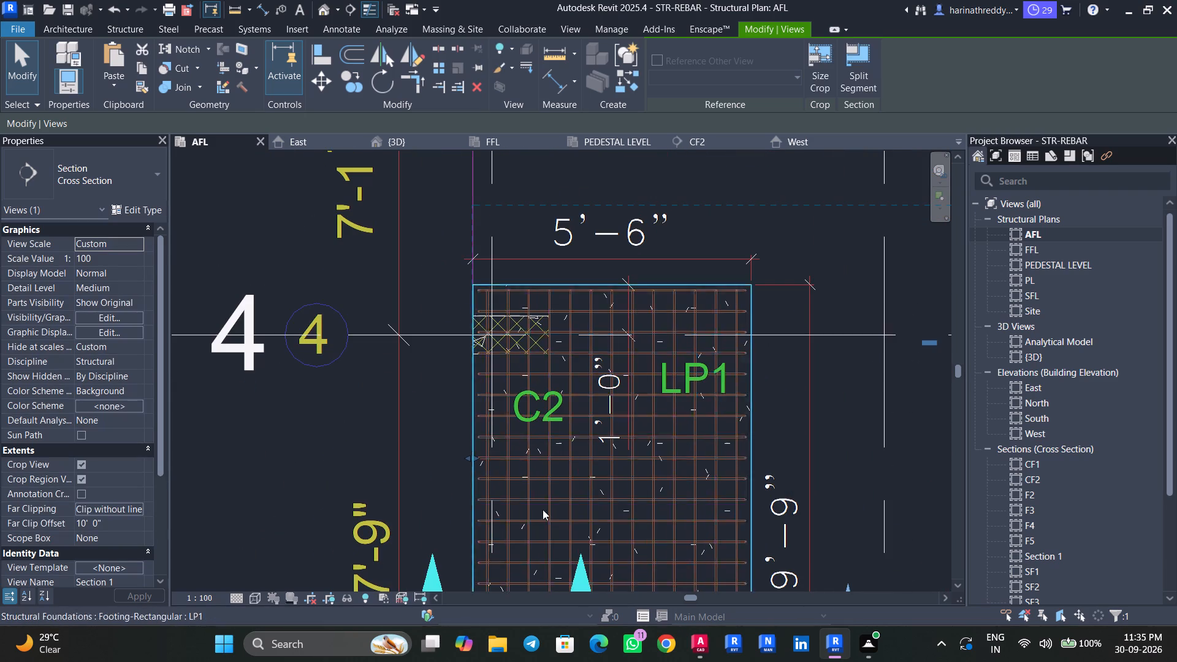
pyautogui.scroll(-5, 670, 265)
pyautogui.moveTo(815, 238); pyautogui.dragTo(815, 254)
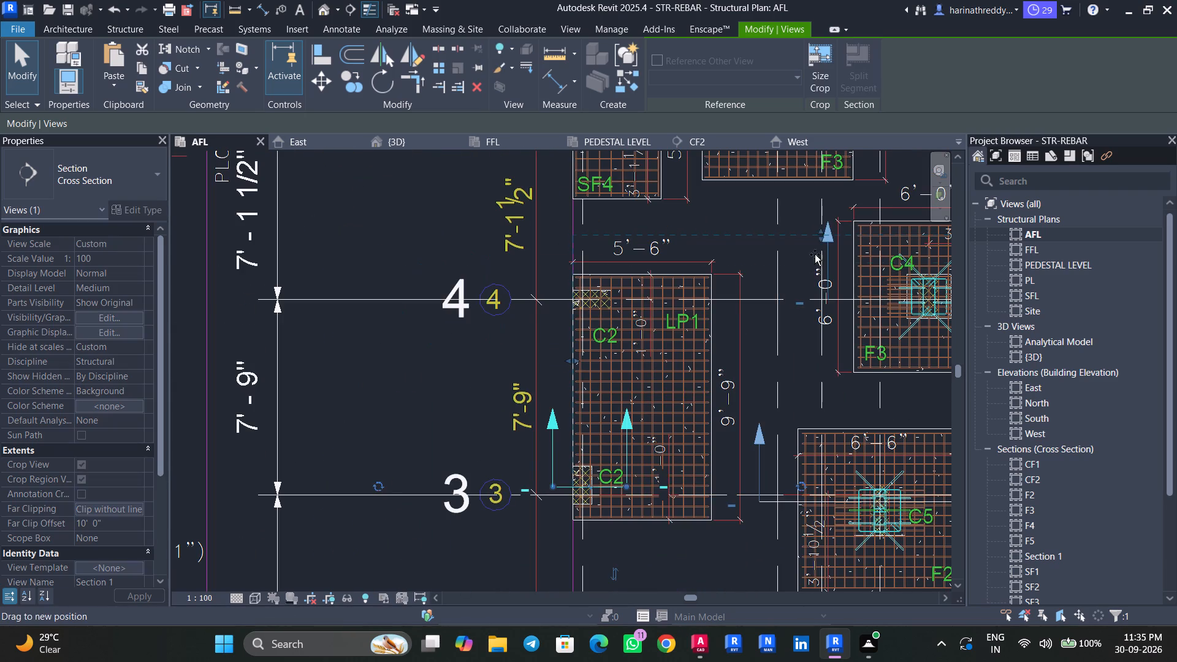
pyautogui.moveTo(815, 254); pyautogui.dragTo(818, 463)
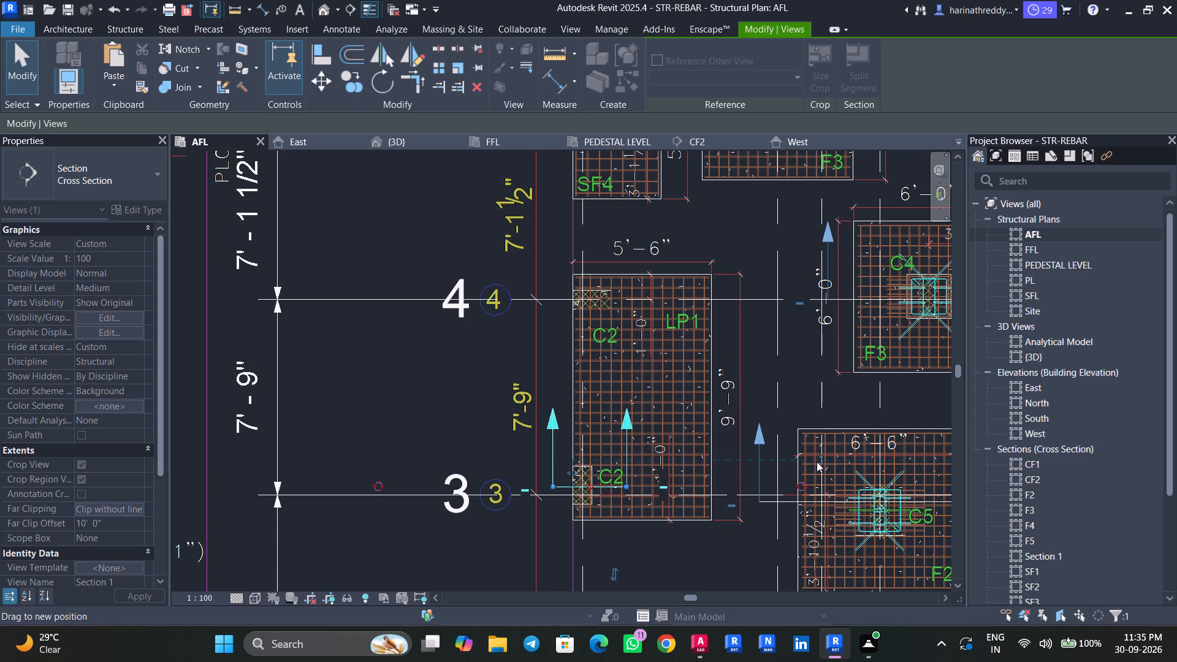
# Bring the section's inner extent back from beyond the F2 footing to the inner face of the C2 column.
pyautogui.moveTo(805, 409); pyautogui.dragTo(563, 314, button='middle')
pyautogui.moveTo(824, 382); pyautogui.dragTo(802, 382)
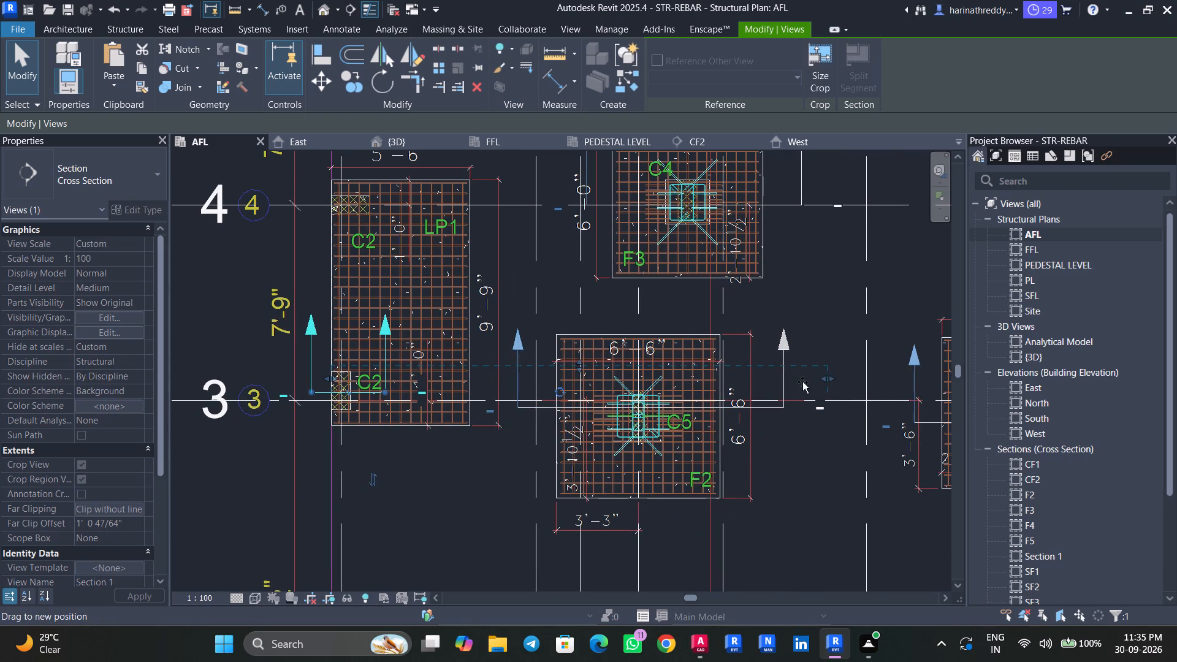
pyautogui.moveTo(802, 382); pyautogui.dragTo(350, 397)
pyautogui.scroll(7, 350, 397)
pyautogui.scroll(-1, 348, 394)
pyautogui.scroll(5, 348, 394)
pyautogui.press('Escape')
pyautogui.press('Escape')
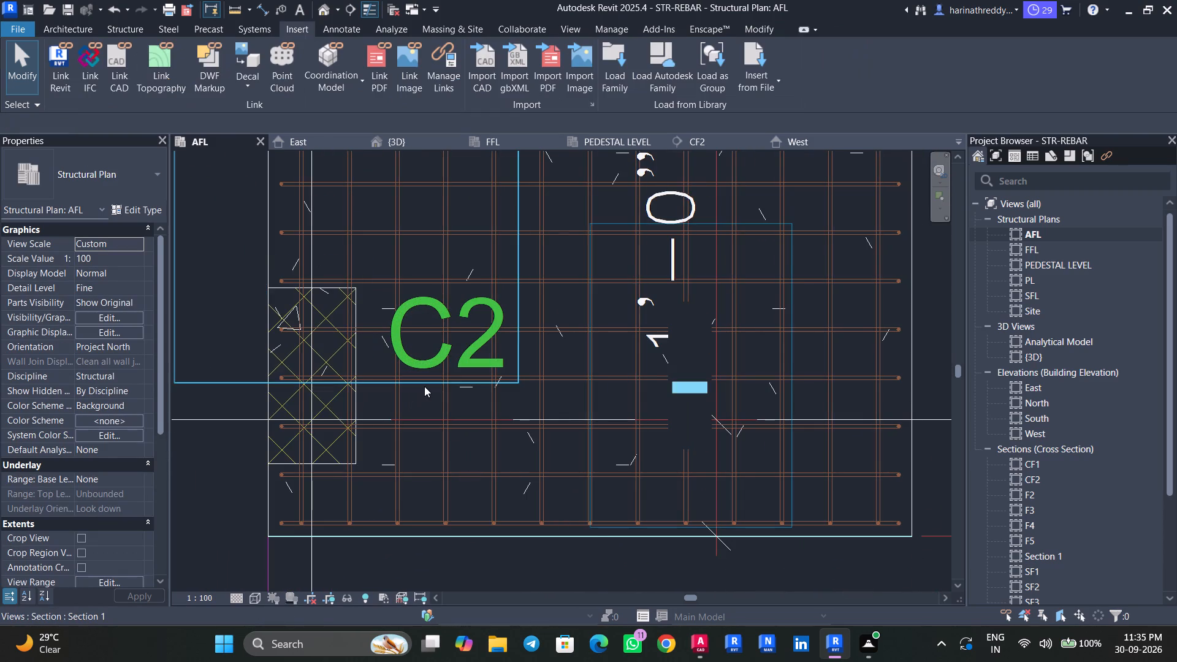
# Open the view of the section through the C2 column at grid A-3.
pyautogui.click(424, 386)
pyautogui.rightClick(424, 386)
pyautogui.click(506, 276)
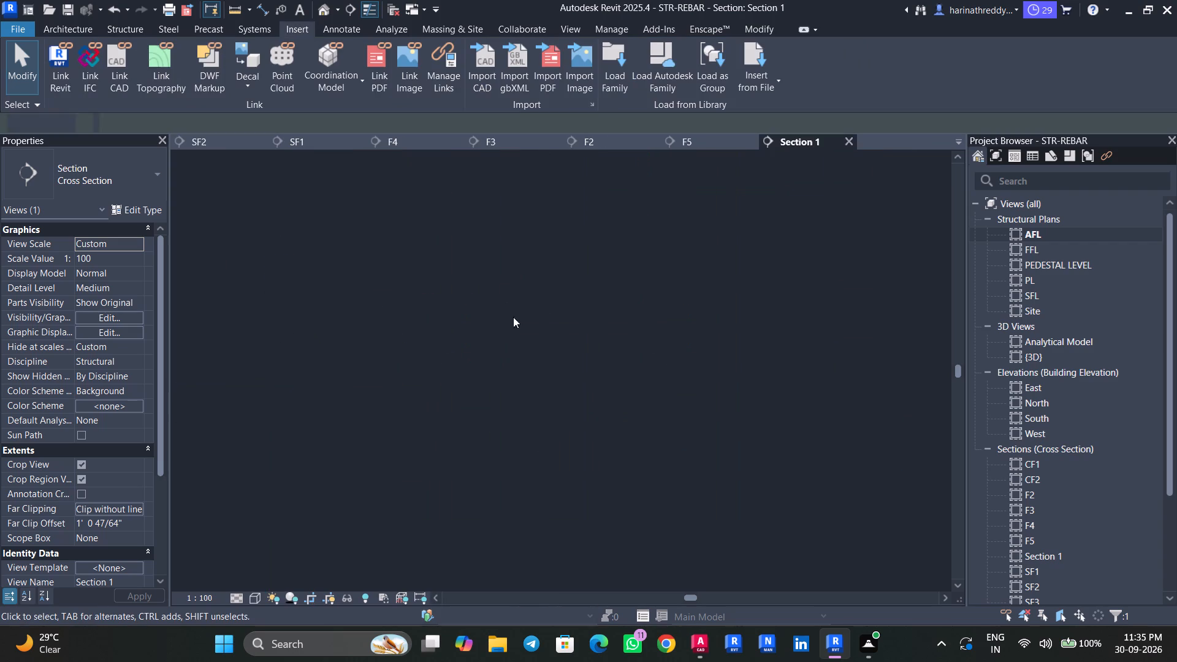
# Select the crop boundary of the section view and widen it on both sides of the C2 column and its footing.
pyautogui.scroll(-3, 468, 405)
pyautogui.moveTo(379, 426); pyautogui.dragTo(563, 374, button='middle')
pyautogui.scroll(11, 482, 416)
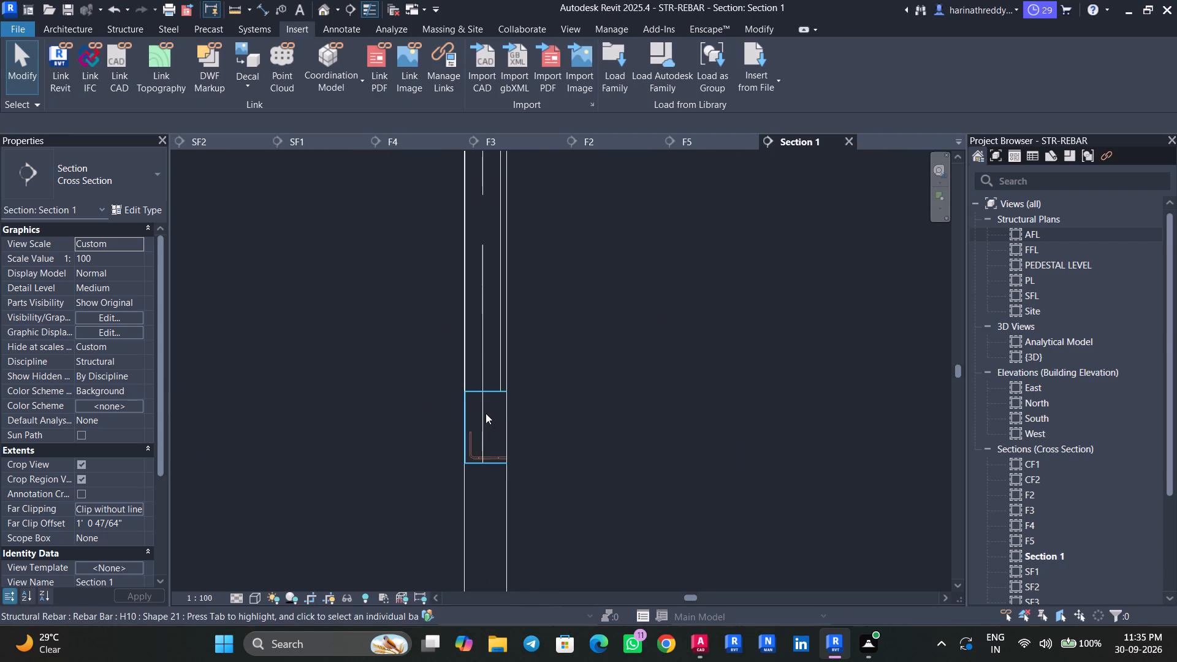
pyautogui.scroll(2, 486, 413)
pyautogui.click(529, 322)
pyautogui.scroll(-4, 559, 349)
pyautogui.moveTo(563, 337); pyautogui.dragTo(566, 565, button='middle')
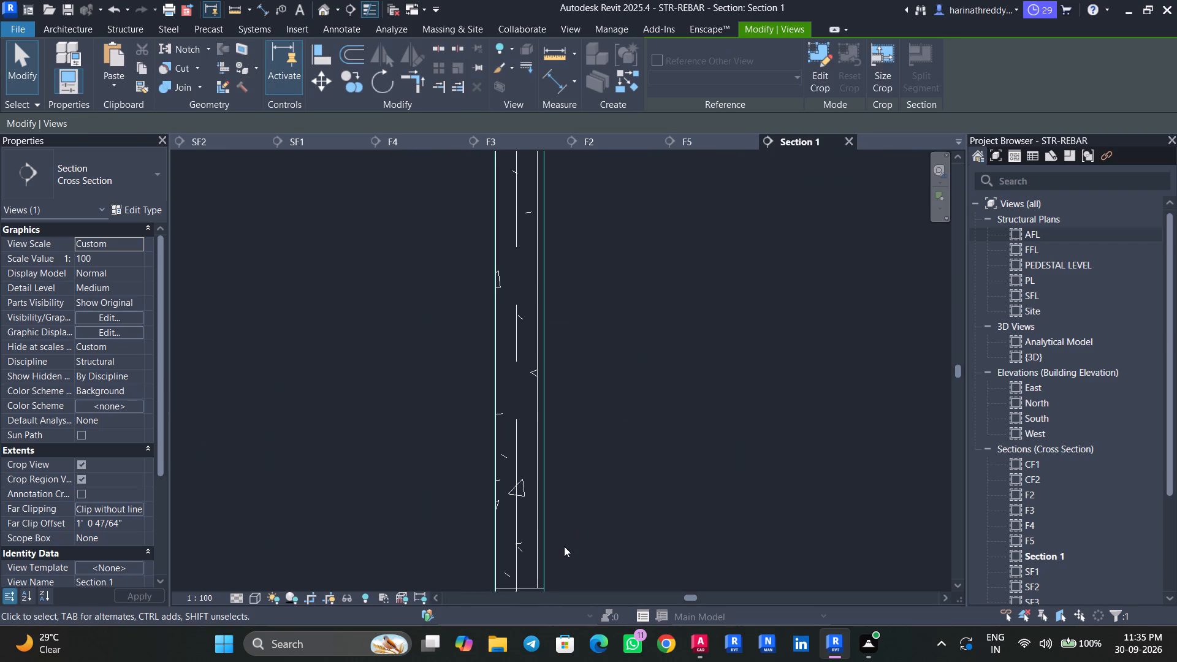
pyautogui.scroll(-3, 567, 403)
pyautogui.moveTo(585, 477); pyautogui.dragTo(571, 366, button='middle')
pyautogui.scroll(-1, 561, 476)
pyautogui.moveTo(541, 505); pyautogui.dragTo(650, 511)
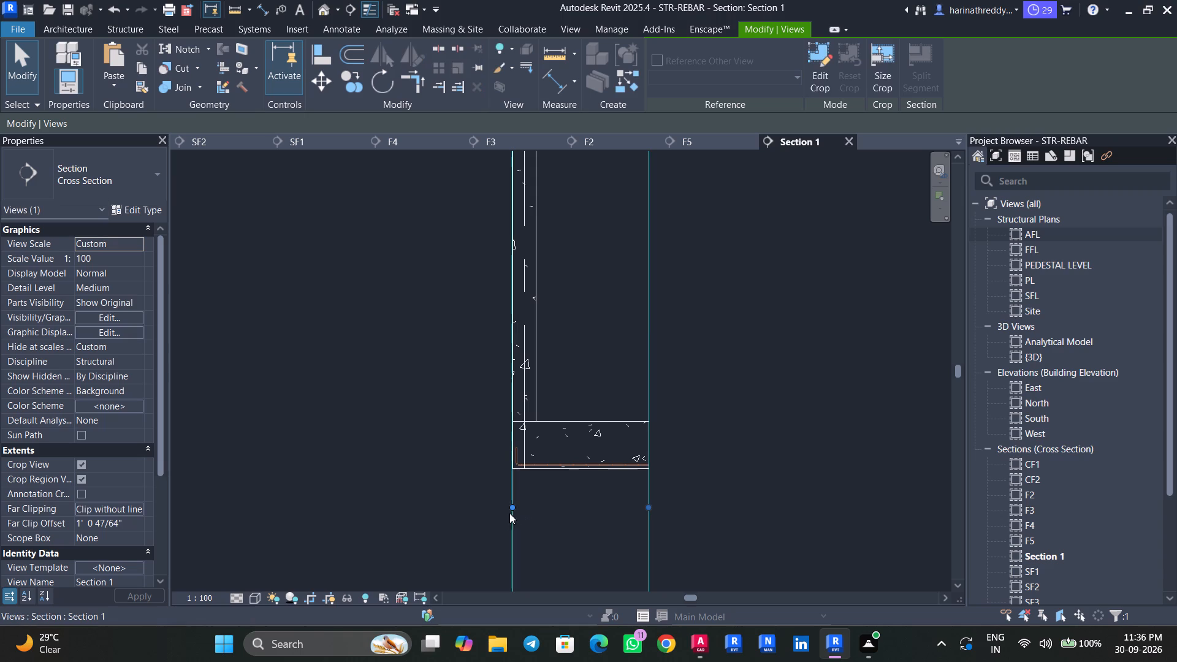
pyautogui.moveTo(512, 508); pyautogui.dragTo(393, 512)
# Extend the inner side of the crop boundary well past the neighbouring C5 column, its pedestal and its footing.
pyautogui.scroll(-4, 503, 511)
pyautogui.moveTo(486, 522); pyautogui.dragTo(459, 539, button='middle')
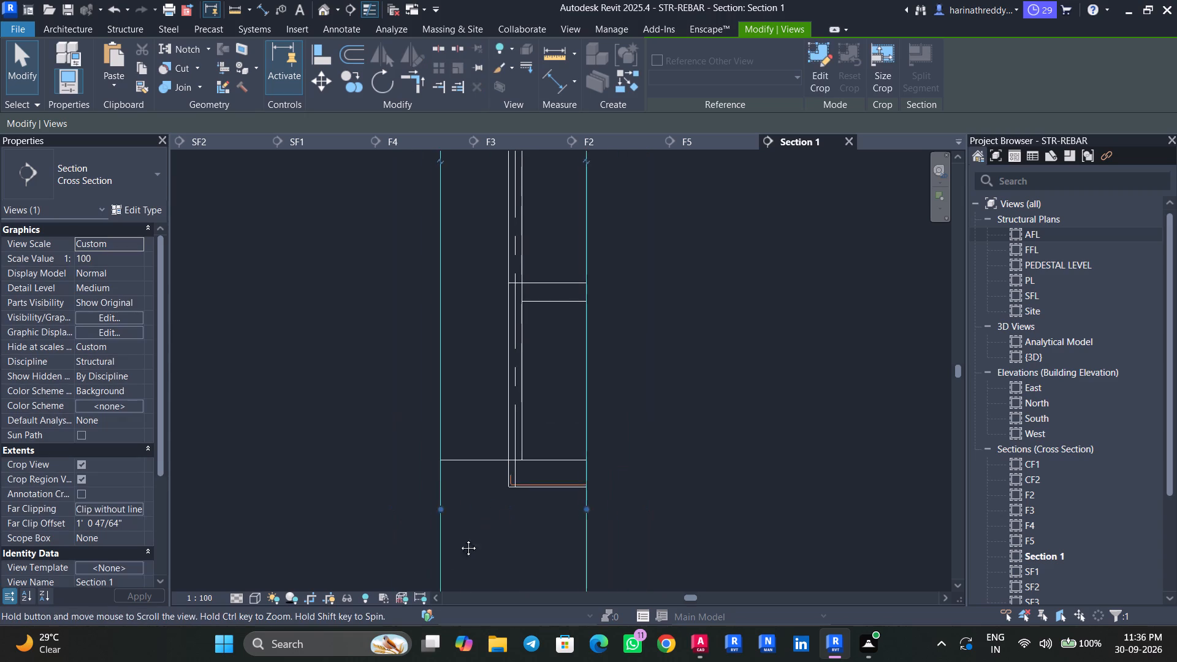
pyautogui.moveTo(459, 539); pyautogui.dragTo(427, 558, button='middle')
pyautogui.moveTo(529, 546); pyautogui.dragTo(764, 547)
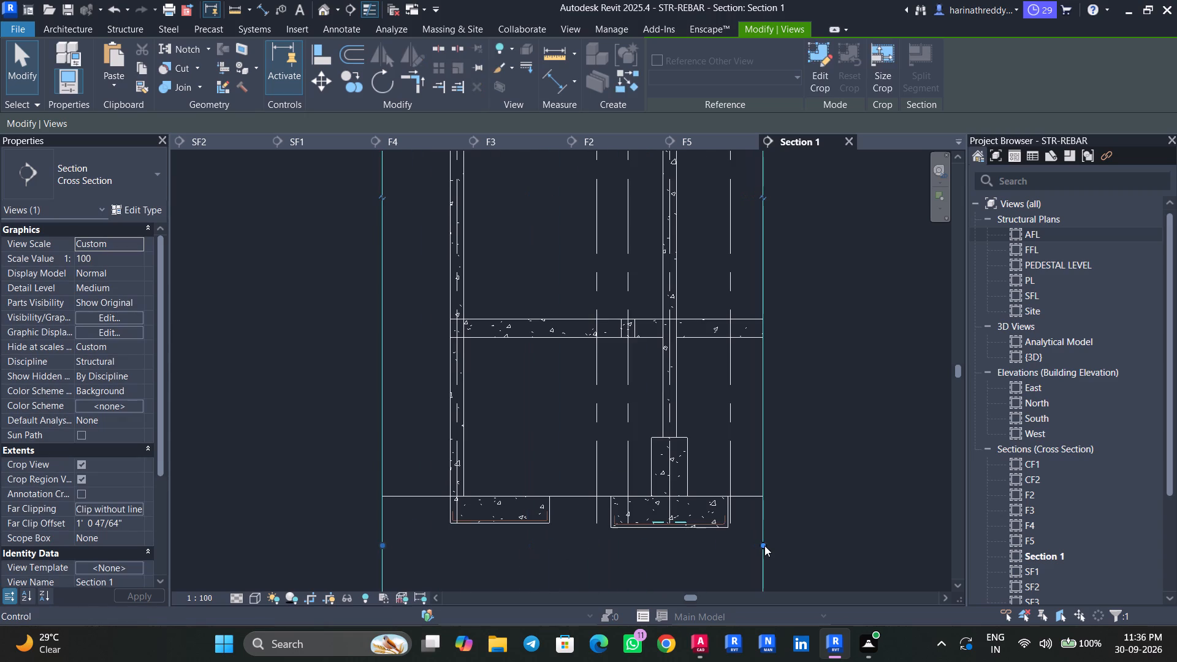
pyautogui.moveTo(766, 544); pyautogui.dragTo(840, 546)
# Examine the C2 column at A-3 and the C5 column at D-3 with their bases in the widened section.
pyautogui.click(462, 438)
pyautogui.scroll(3, 455, 477)
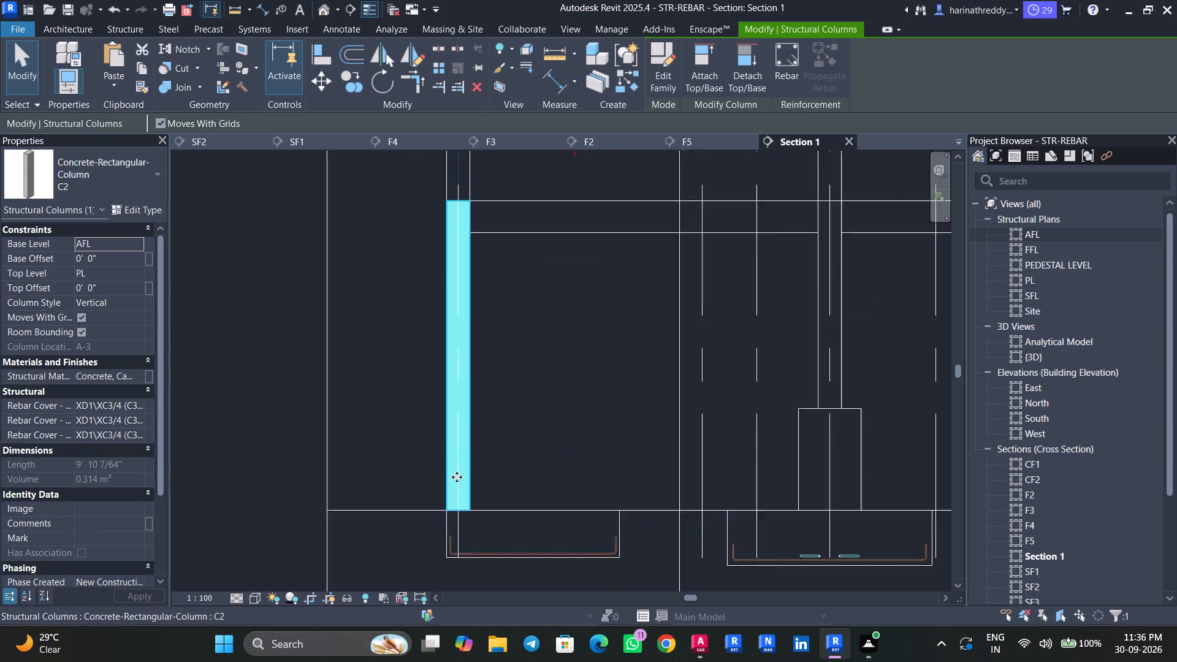
pyautogui.scroll(5, 457, 477)
pyautogui.scroll(-1, 460, 479)
pyautogui.moveTo(540, 477); pyautogui.dragTo(546, 440, button='middle')
pyautogui.scroll(1, 541, 470)
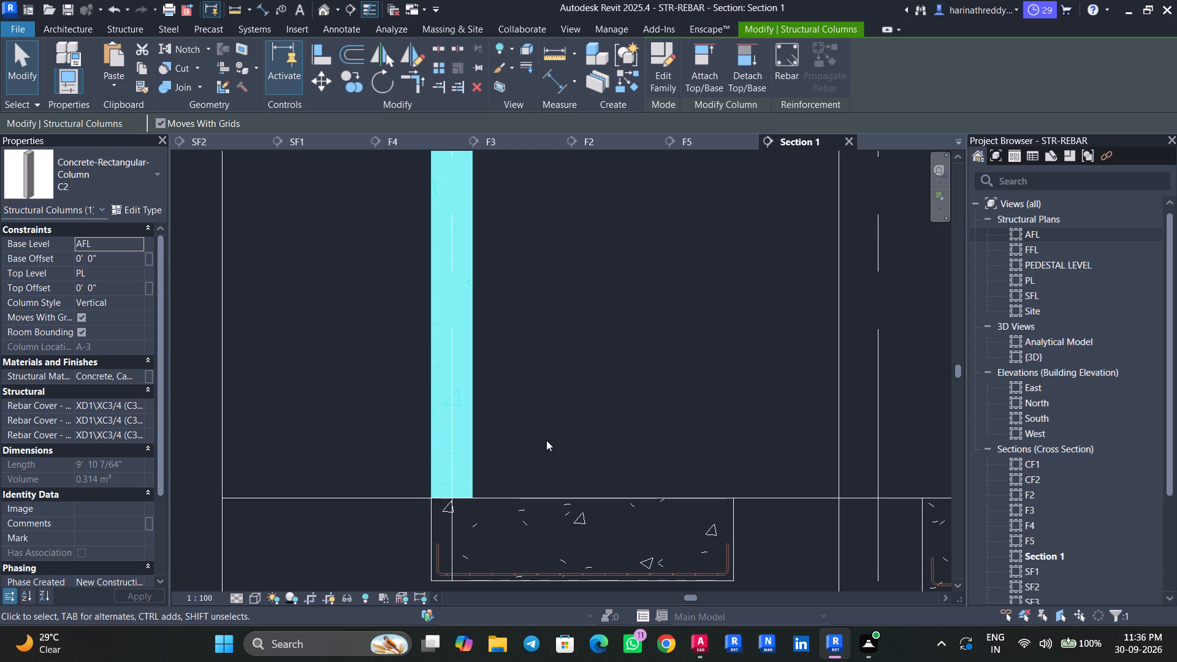
pyautogui.scroll(-4, 546, 443)
pyautogui.moveTo(557, 429); pyautogui.dragTo(476, 496, button='middle')
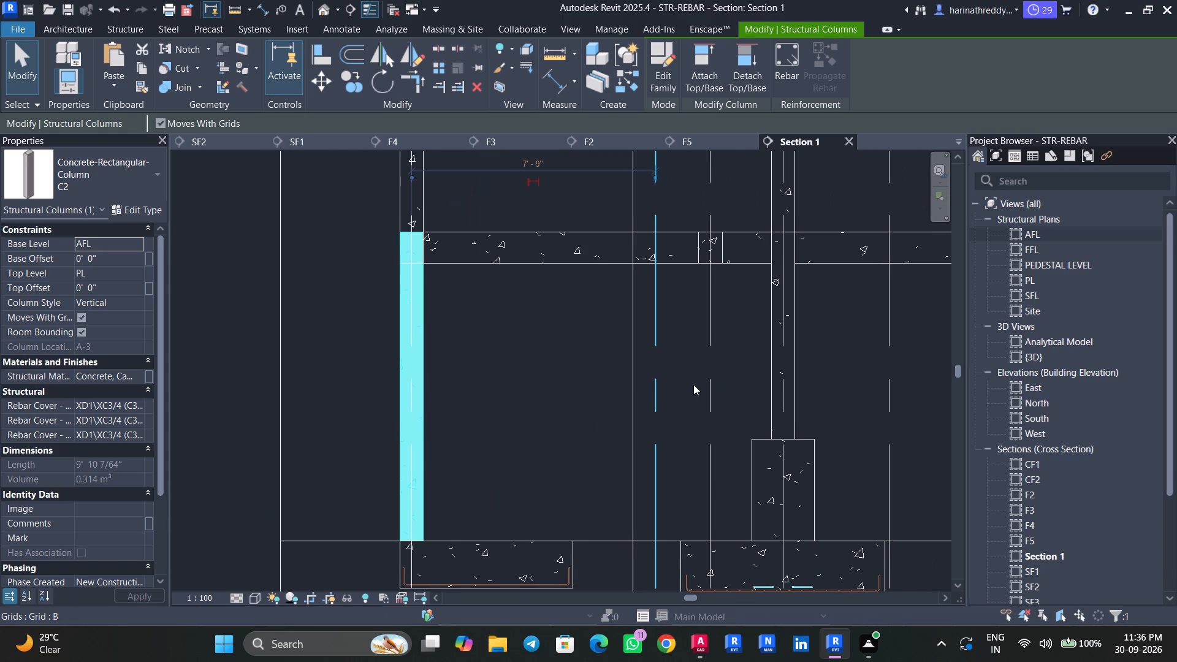
pyautogui.press('Escape')
pyautogui.click(769, 387)
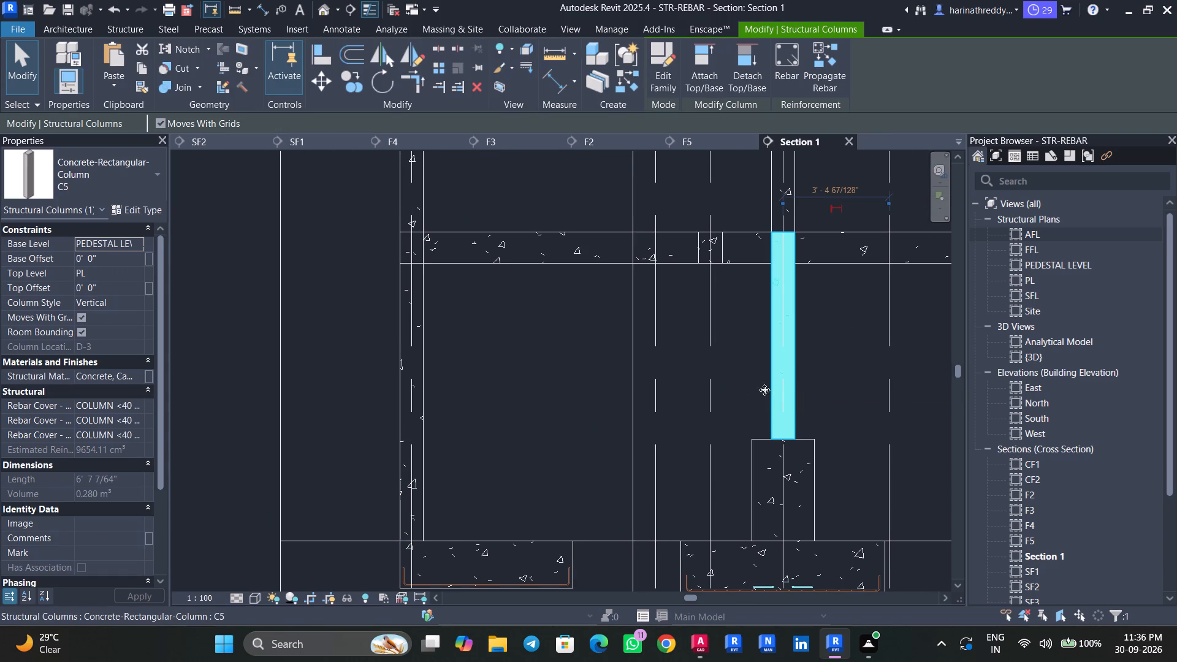
pyautogui.moveTo(722, 409); pyautogui.dragTo(604, 489, button='middle')
pyautogui.press('Escape')
pyautogui.press('Escape')
pyautogui.scroll(-4, 517, 477)
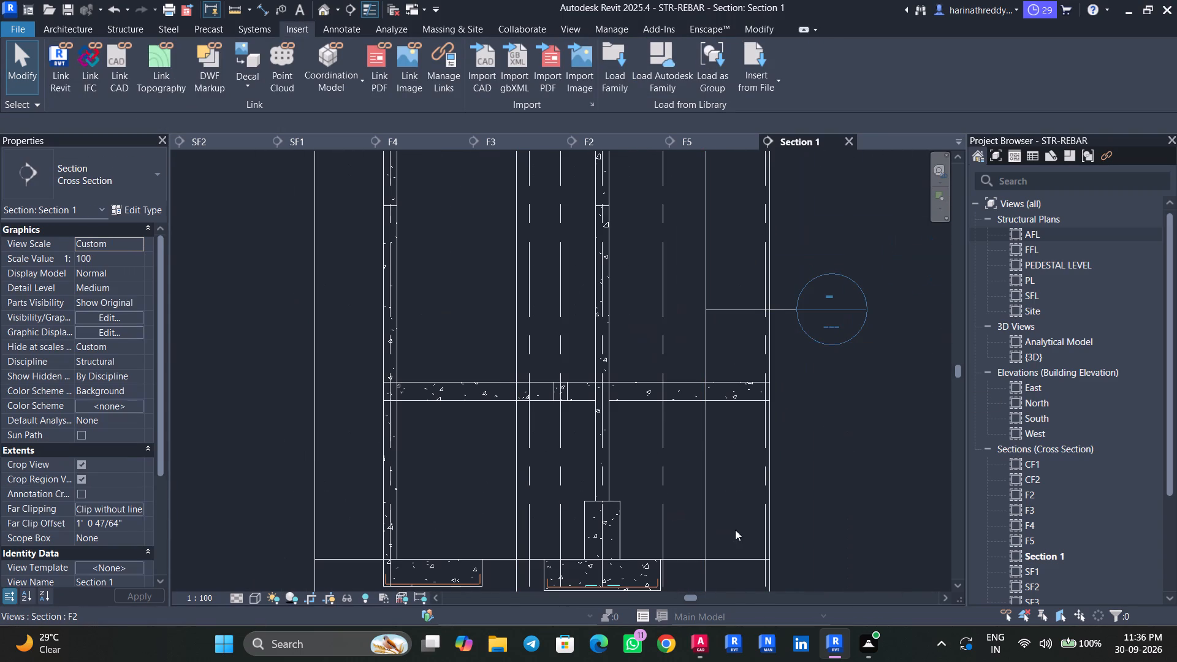
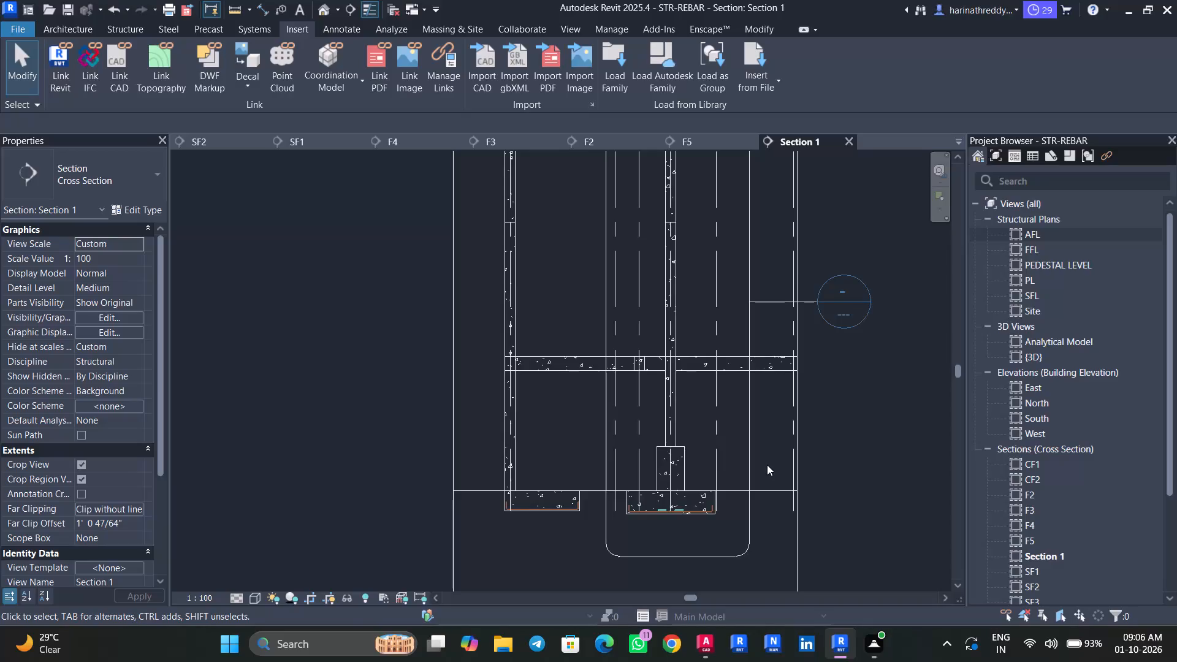
# Identify the C5 column, its F2 pedestal and its F2 footing at D-3 by selecting each in the section.
pyautogui.scroll(1, 682, 434)
pyautogui.scroll(-1, 682, 434)
pyautogui.scroll(1, 682, 434)
pyautogui.click(673, 419)
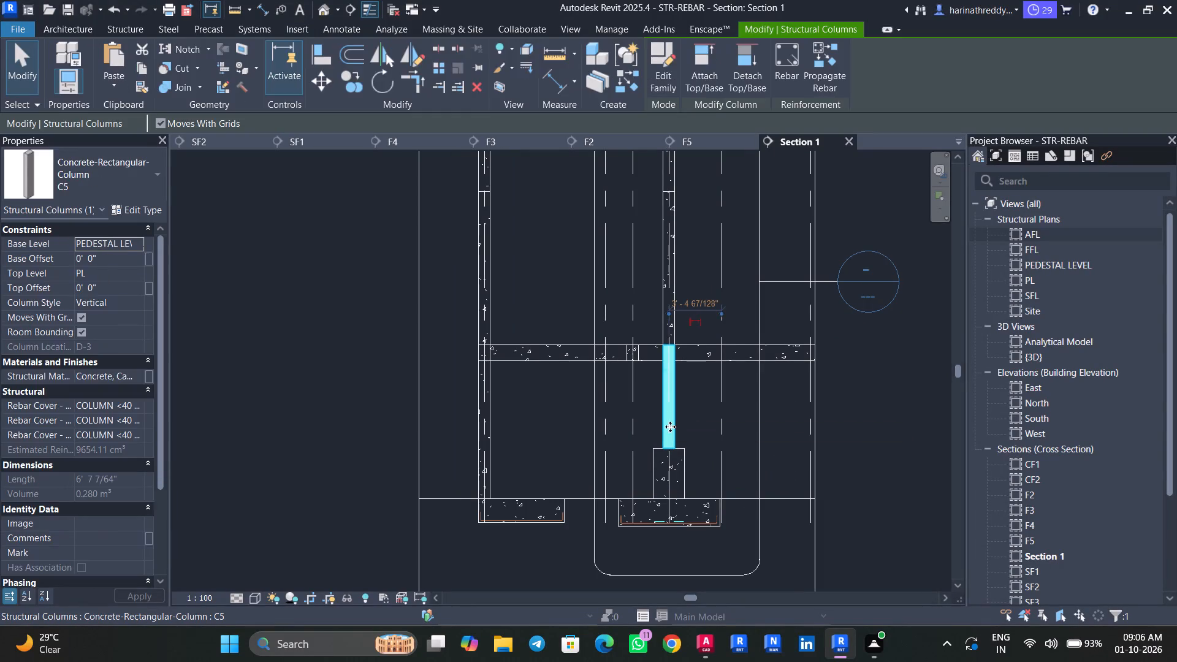
pyautogui.press('Escape')
pyautogui.press('Escape')
pyautogui.click(673, 450)
pyautogui.press('Escape')
pyautogui.click(684, 458)
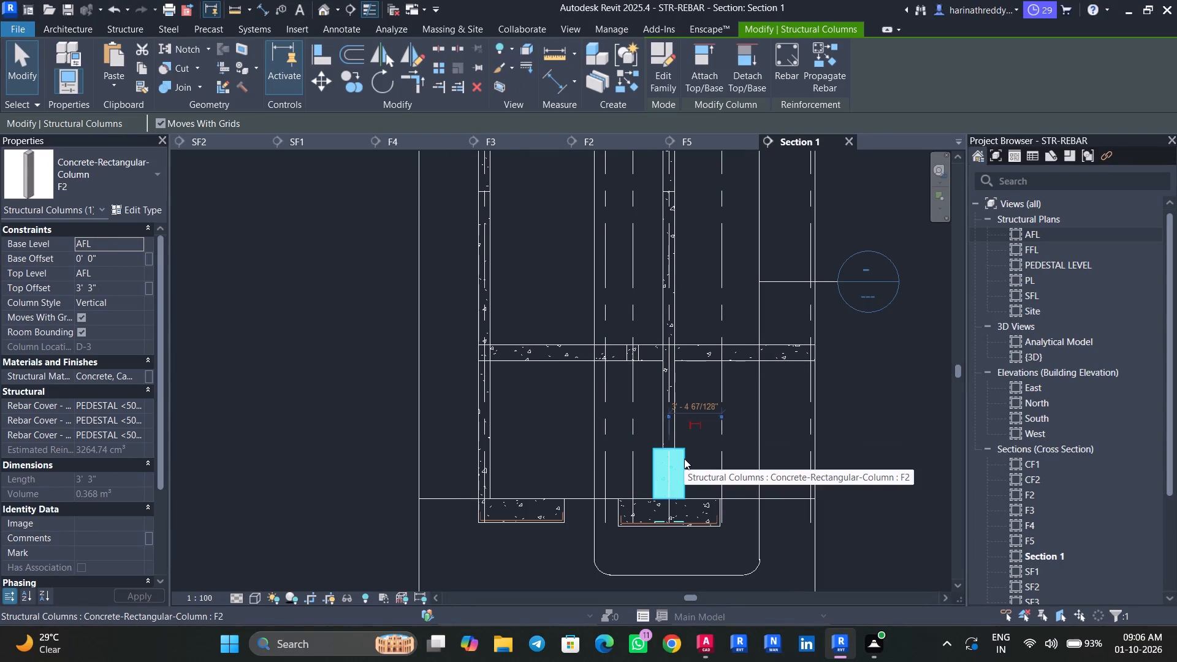
pyautogui.press('Escape')
pyautogui.click(699, 498)
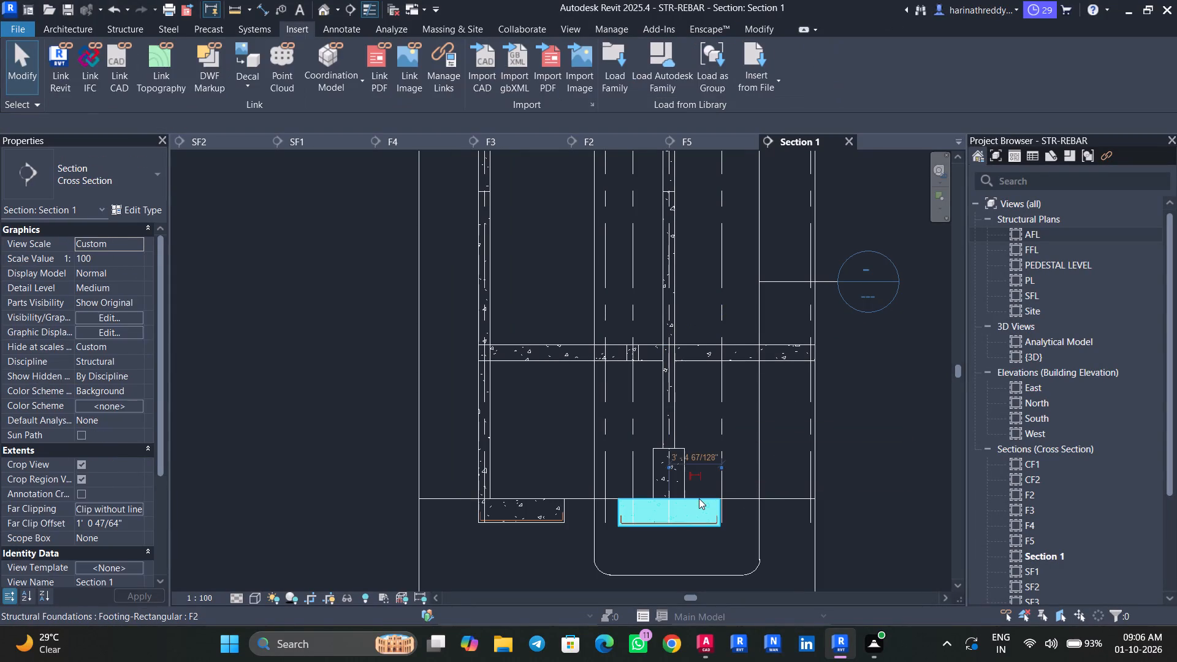
pyautogui.press('Escape')
pyautogui.press('Escape')
pyautogui.press('Escape')
# Switch to the AutoCAD drawing and read the column details and the footing schedule's pedestal reinforcement.
pyautogui.click(706, 636)
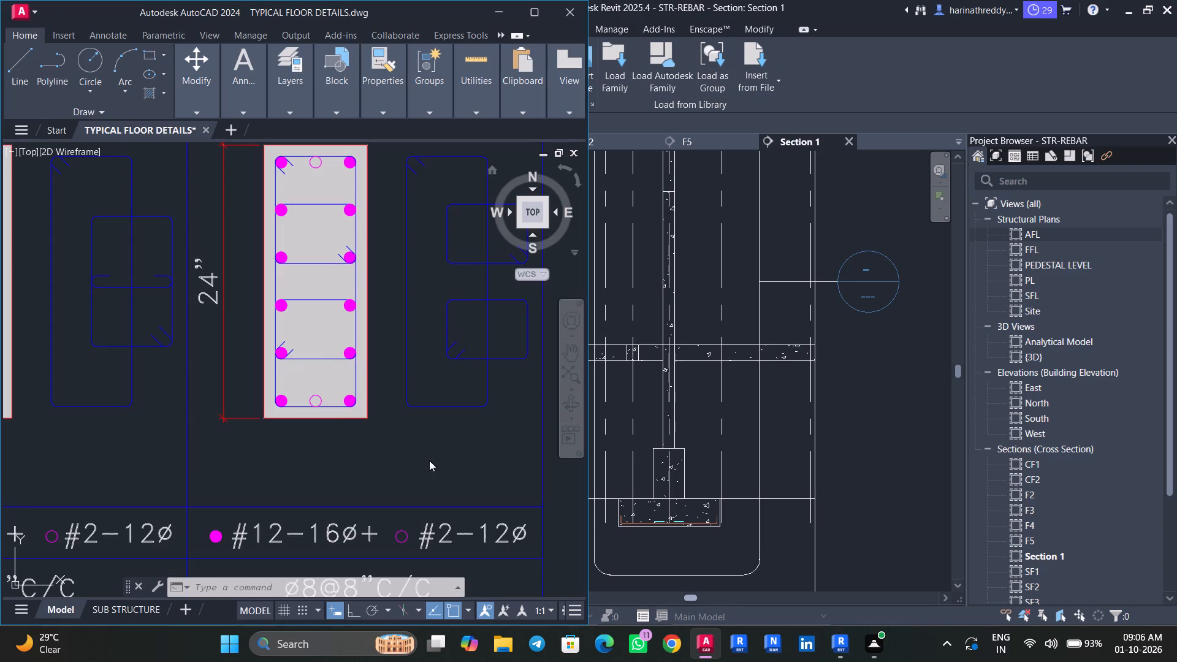
pyautogui.scroll(1, 314, 373)
pyautogui.scroll(-3, 314, 373)
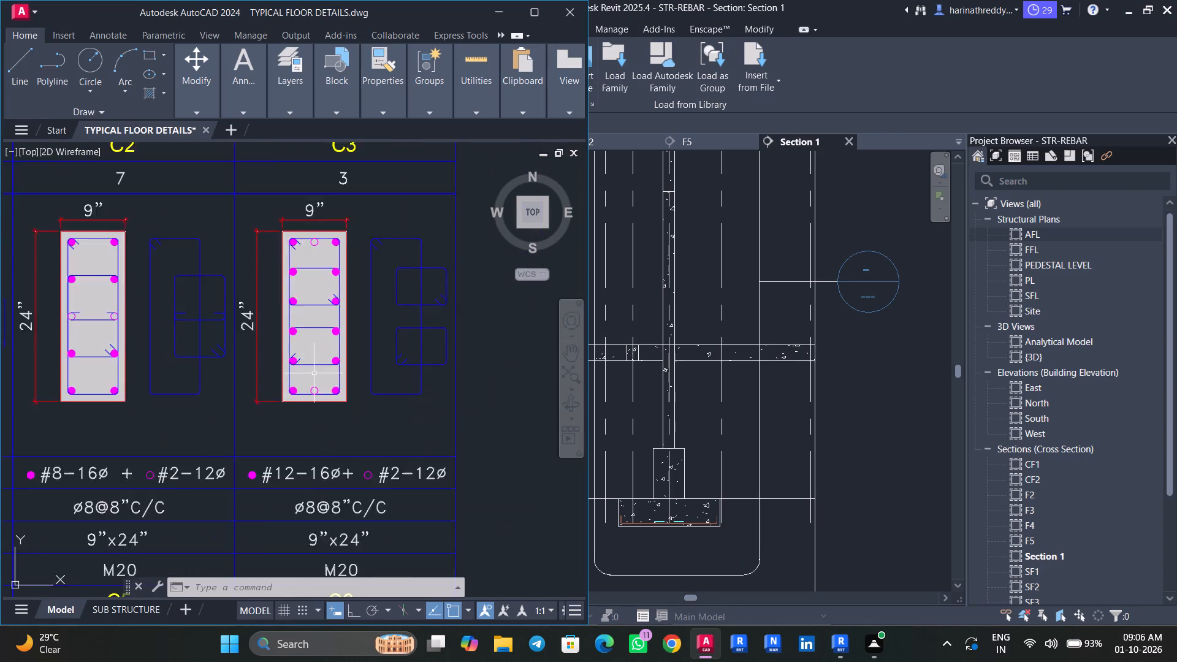
pyautogui.scroll(-1, 314, 373)
pyautogui.scroll(1, 314, 373)
pyautogui.scroll(-3, 314, 373)
pyautogui.scroll(1, 314, 373)
pyautogui.scroll(-2, 314, 373)
pyautogui.moveTo(299, 405); pyautogui.dragTo(352, 370, button='middle')
pyautogui.moveTo(346, 379); pyautogui.dragTo(400, 343, button='middle')
pyautogui.scroll(2, 161, 311)
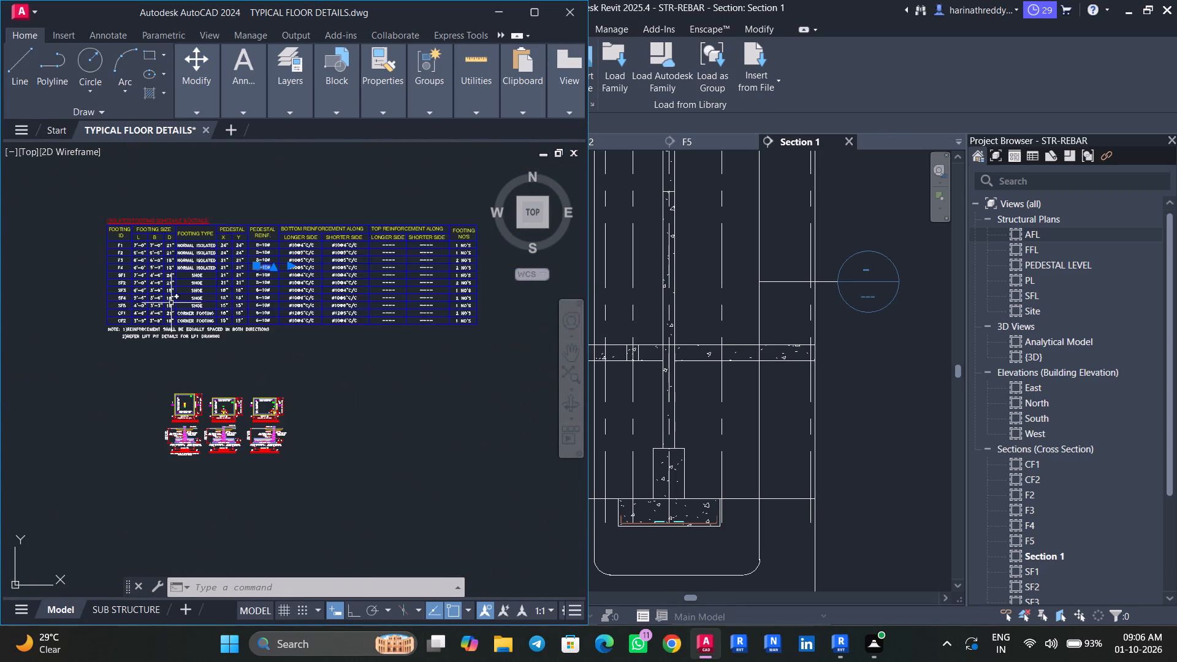
pyautogui.scroll(-1, 267, 292)
pyautogui.scroll(2, 267, 292)
pyautogui.moveTo(268, 292); pyautogui.dragTo(281, 351, button='middle')
pyautogui.scroll(1, 281, 351)
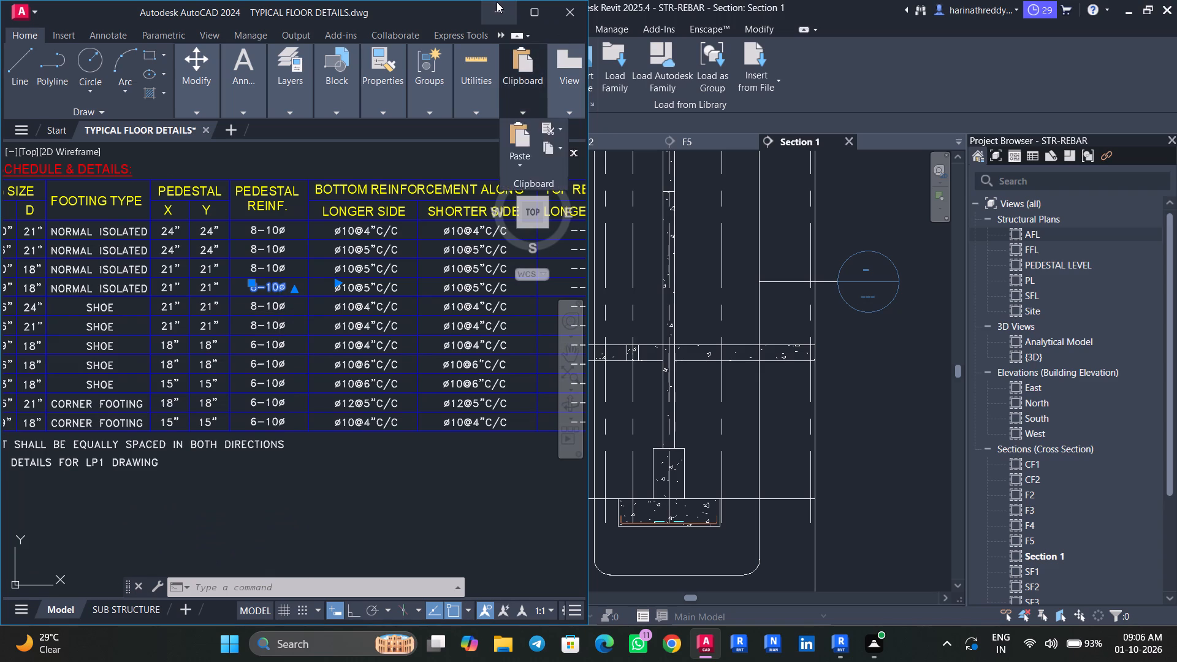
pyautogui.click(494, 2)
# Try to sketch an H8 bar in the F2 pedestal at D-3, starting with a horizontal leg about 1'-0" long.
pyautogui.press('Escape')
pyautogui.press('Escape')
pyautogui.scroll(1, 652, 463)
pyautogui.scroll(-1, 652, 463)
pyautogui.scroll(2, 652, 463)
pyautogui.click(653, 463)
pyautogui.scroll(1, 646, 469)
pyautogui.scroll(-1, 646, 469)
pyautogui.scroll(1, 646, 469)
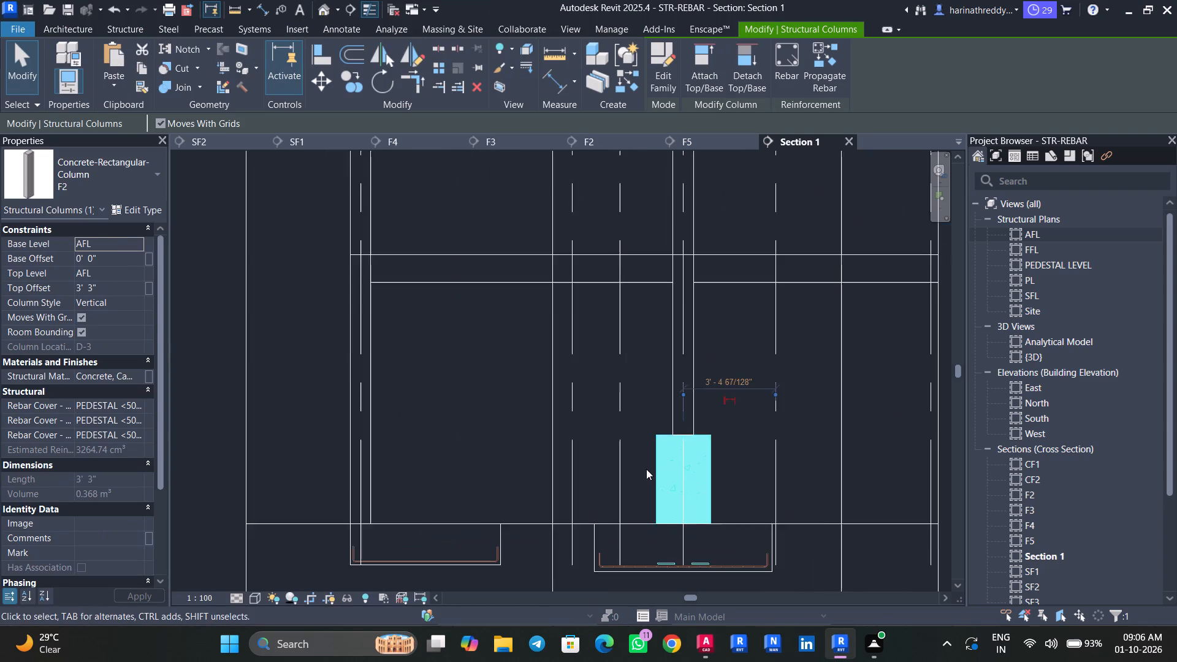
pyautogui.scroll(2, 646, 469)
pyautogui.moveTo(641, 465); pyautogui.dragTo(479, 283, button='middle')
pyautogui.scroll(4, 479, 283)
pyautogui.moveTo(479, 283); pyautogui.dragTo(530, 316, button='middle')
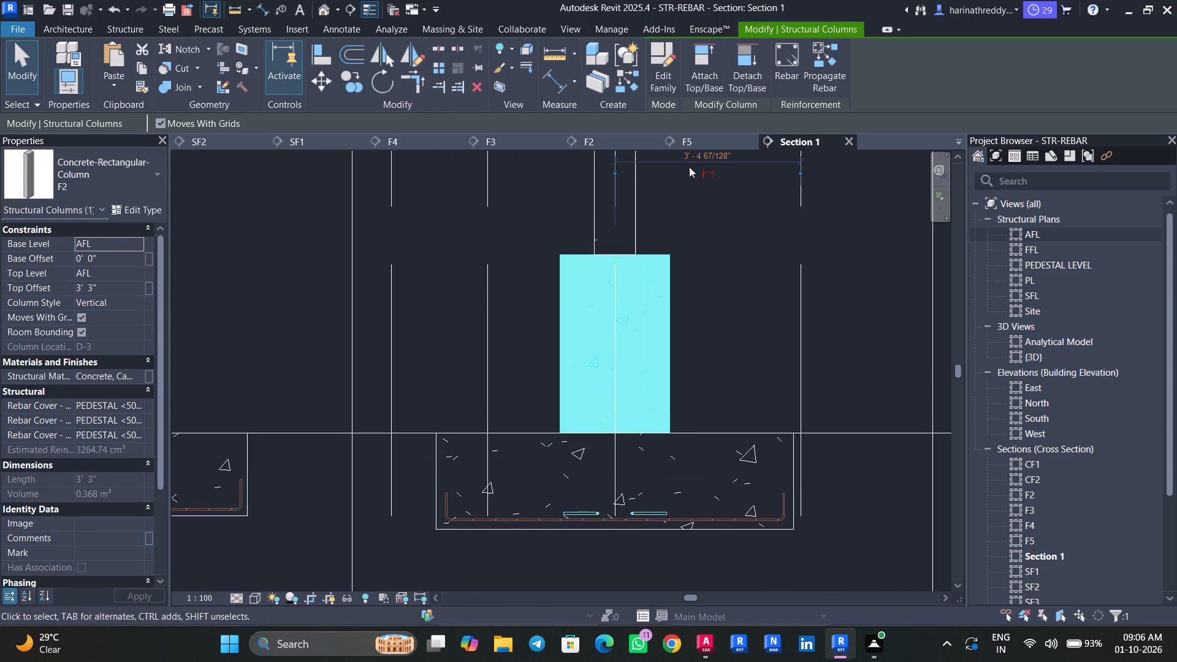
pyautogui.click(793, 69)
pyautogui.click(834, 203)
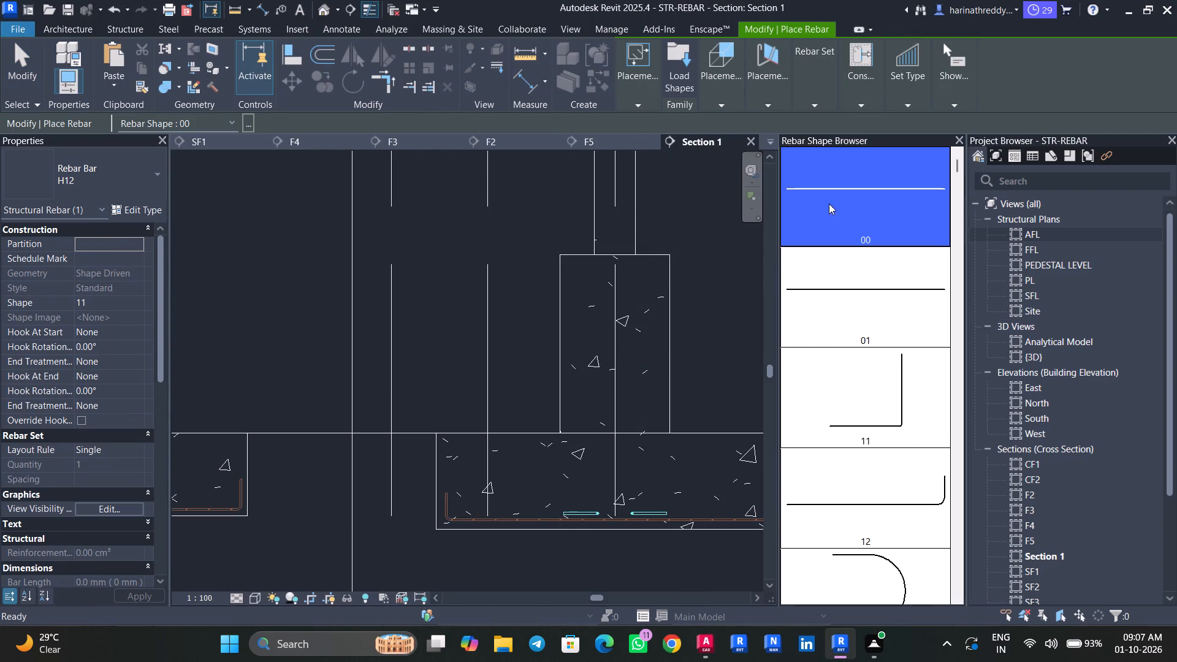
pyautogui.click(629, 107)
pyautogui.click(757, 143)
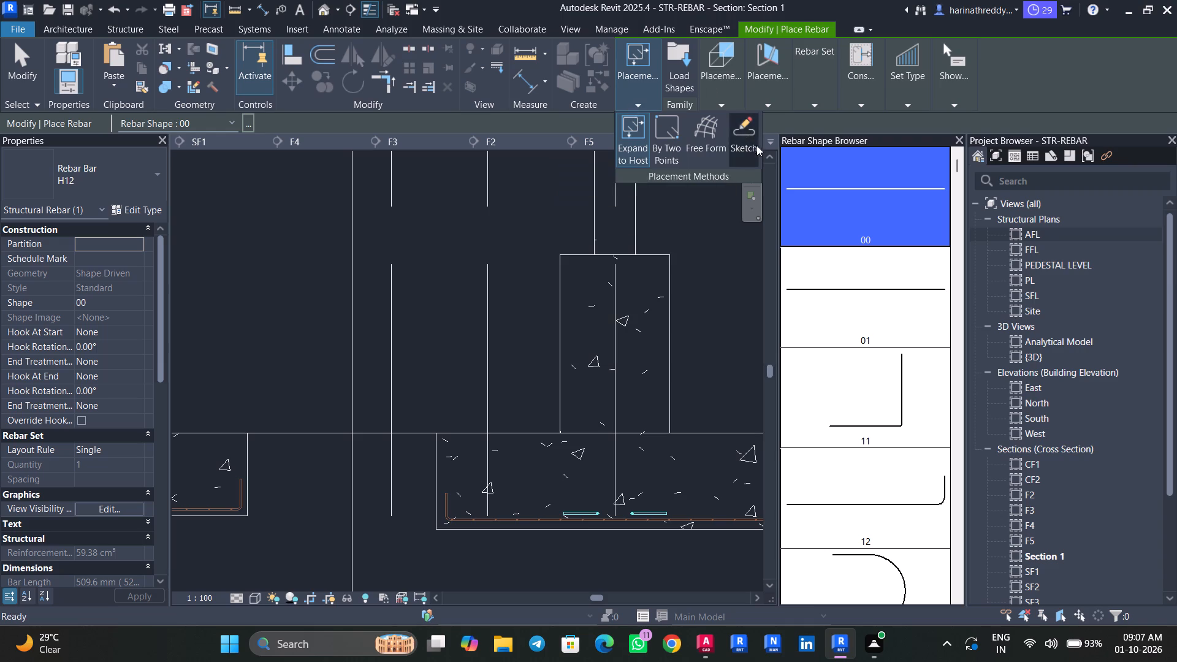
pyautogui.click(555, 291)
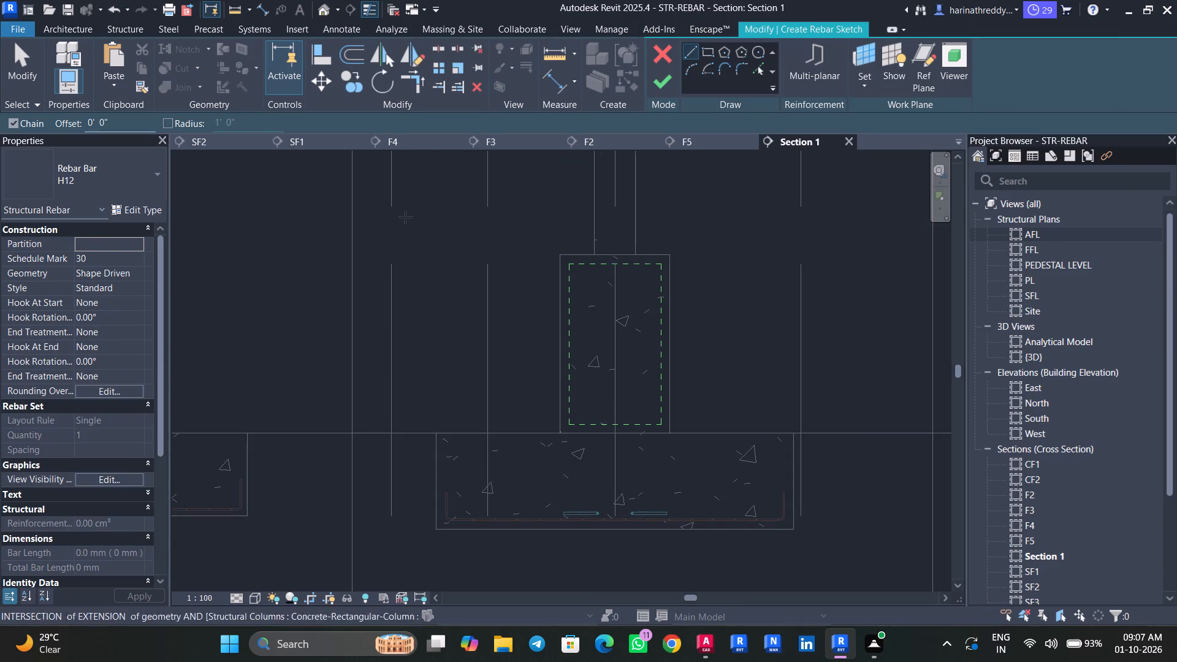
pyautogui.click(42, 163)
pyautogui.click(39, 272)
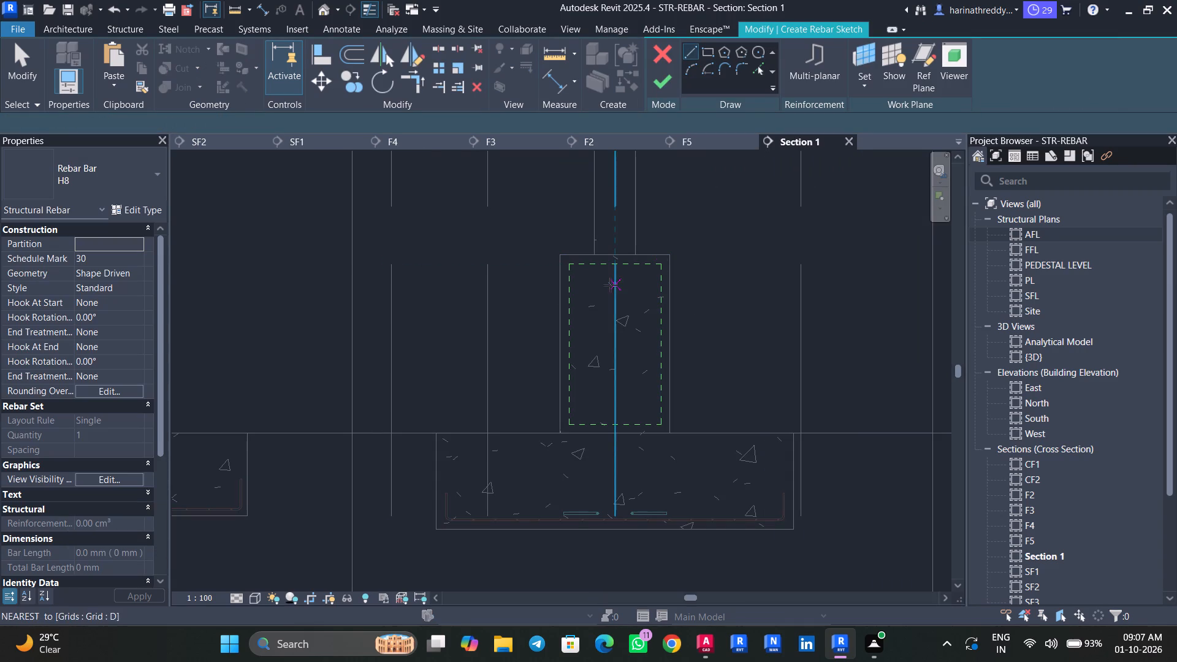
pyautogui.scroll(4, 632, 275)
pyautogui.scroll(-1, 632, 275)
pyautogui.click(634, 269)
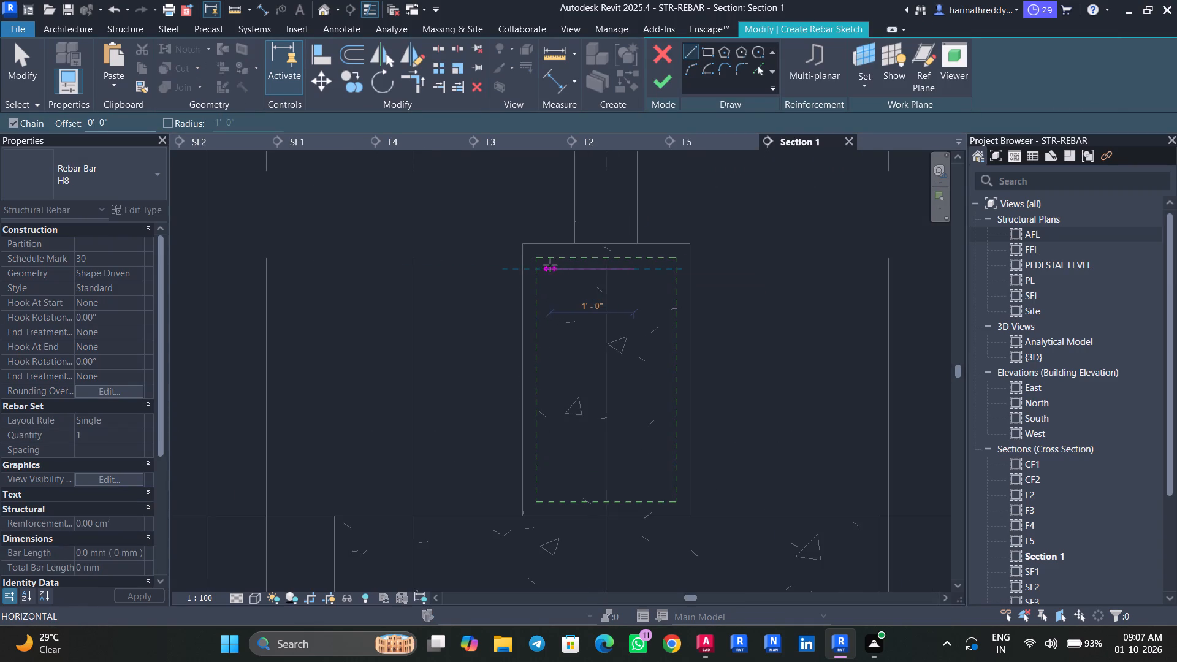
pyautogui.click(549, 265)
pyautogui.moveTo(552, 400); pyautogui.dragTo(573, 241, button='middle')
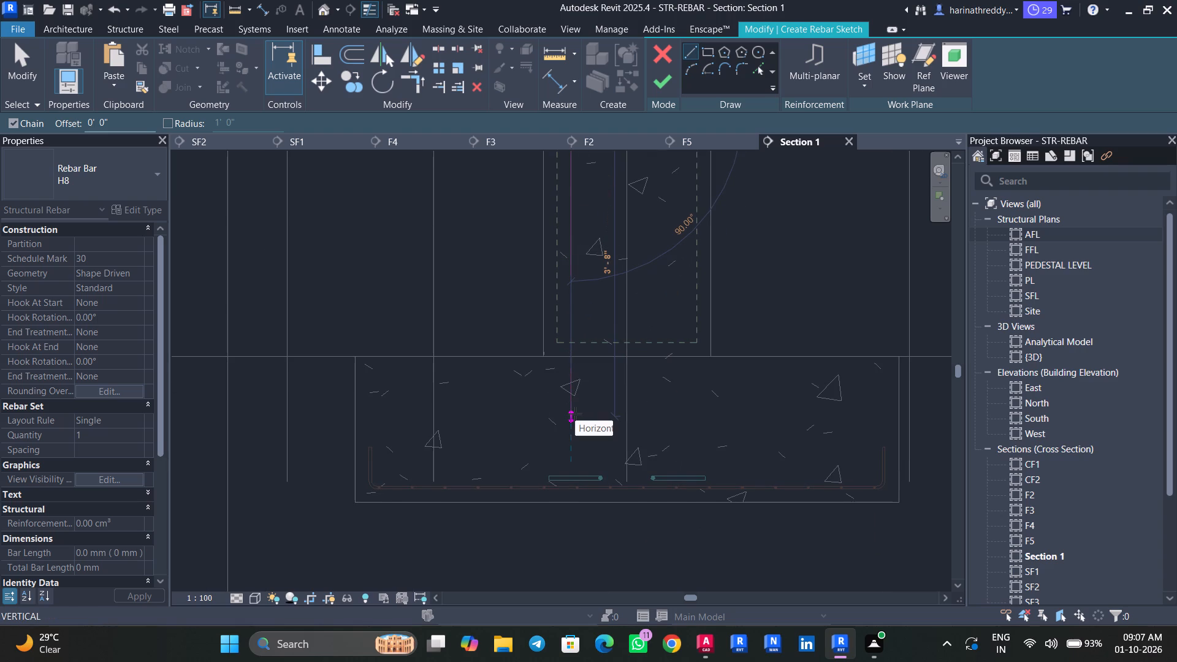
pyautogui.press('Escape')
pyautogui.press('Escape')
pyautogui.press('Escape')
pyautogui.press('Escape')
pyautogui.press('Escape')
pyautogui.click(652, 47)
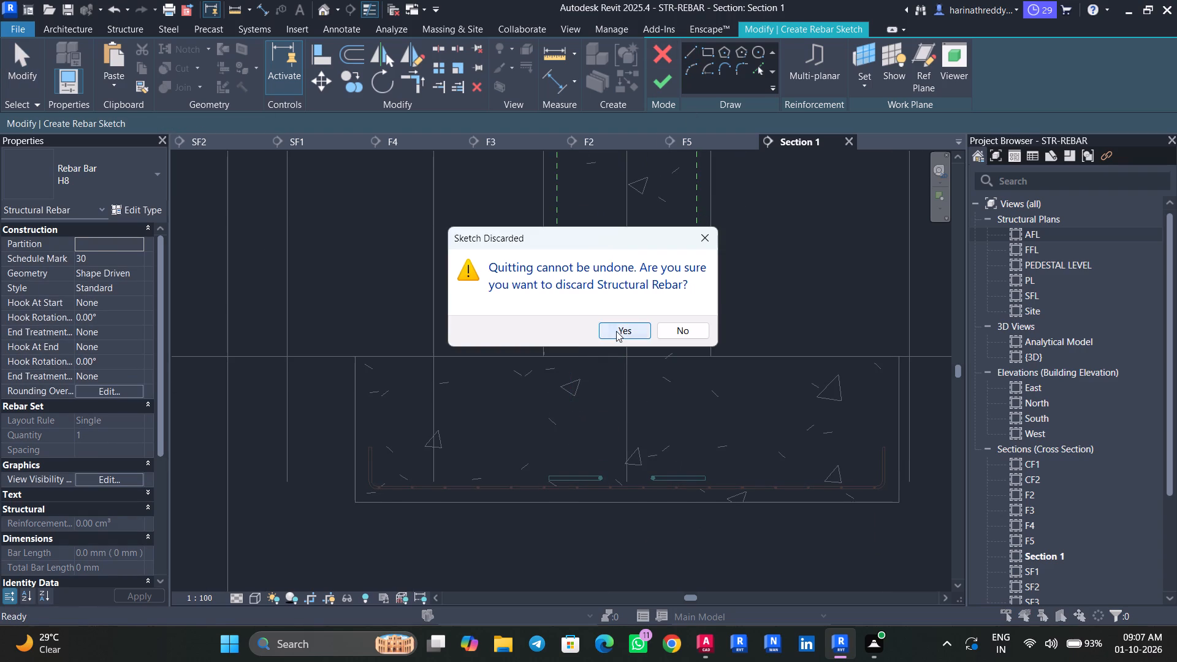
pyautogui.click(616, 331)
# Select all H16 bars in the project and check the views in which they show unobscured.
pyautogui.click(576, 512)
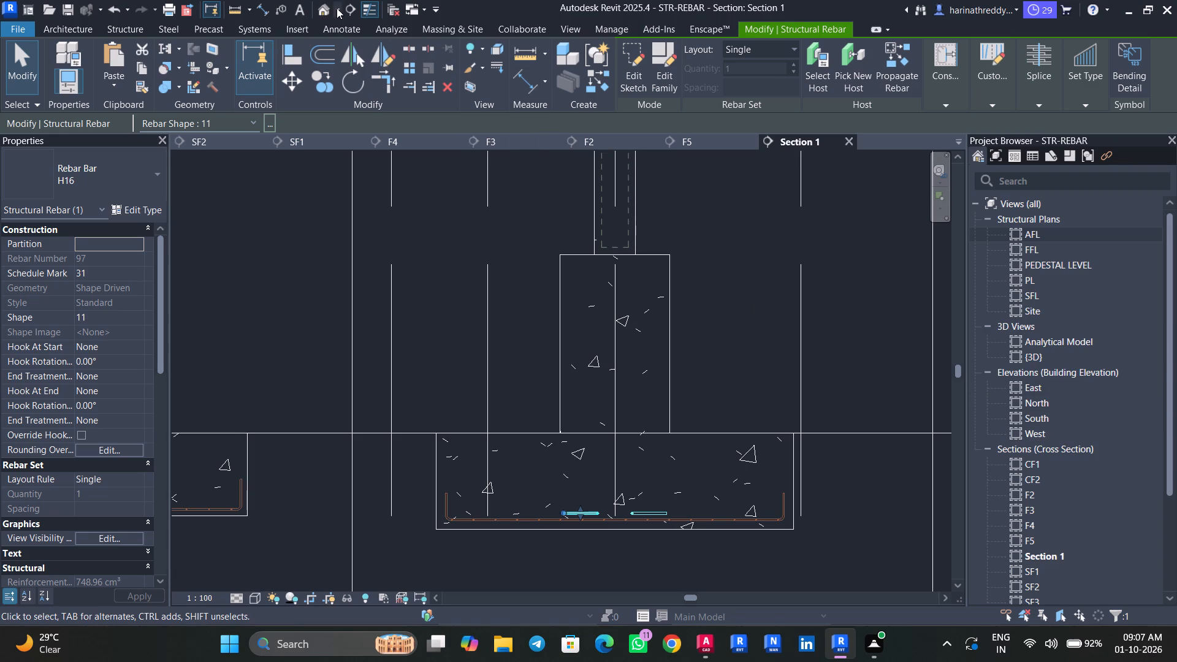
pyautogui.write('SA')
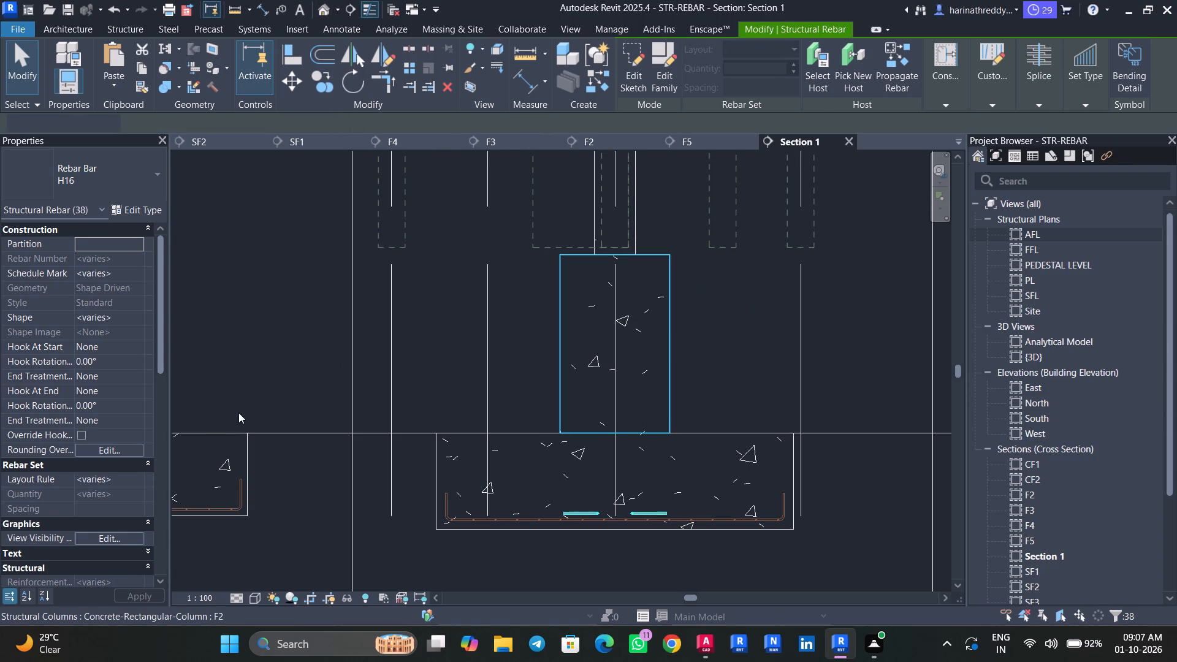
pyautogui.click(110, 538)
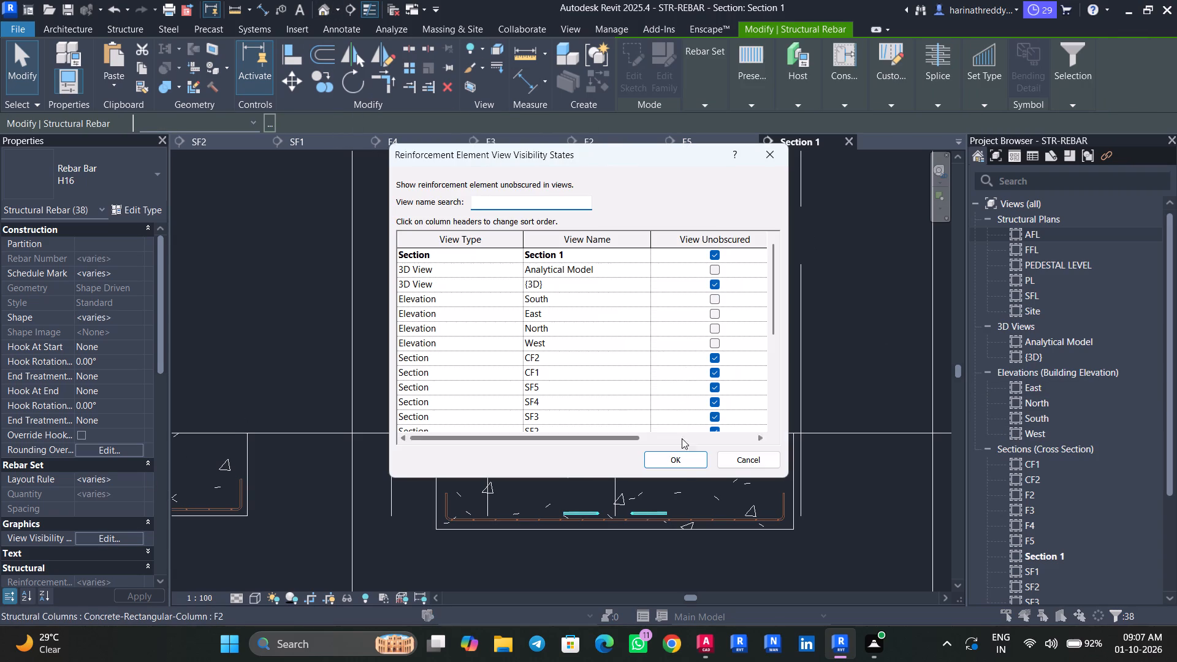
pyautogui.click(681, 452)
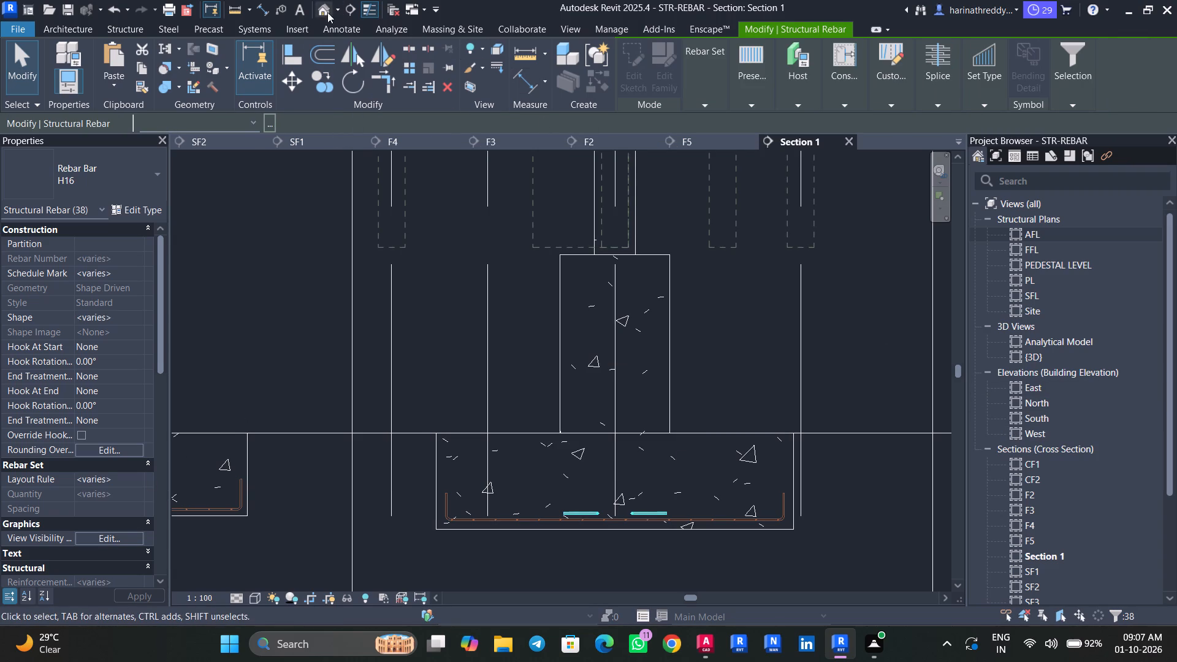
# Examine the reinforcement cages of the footings, pedestals and columns from several sides in the 3D view.
pyautogui.click(324, 12)
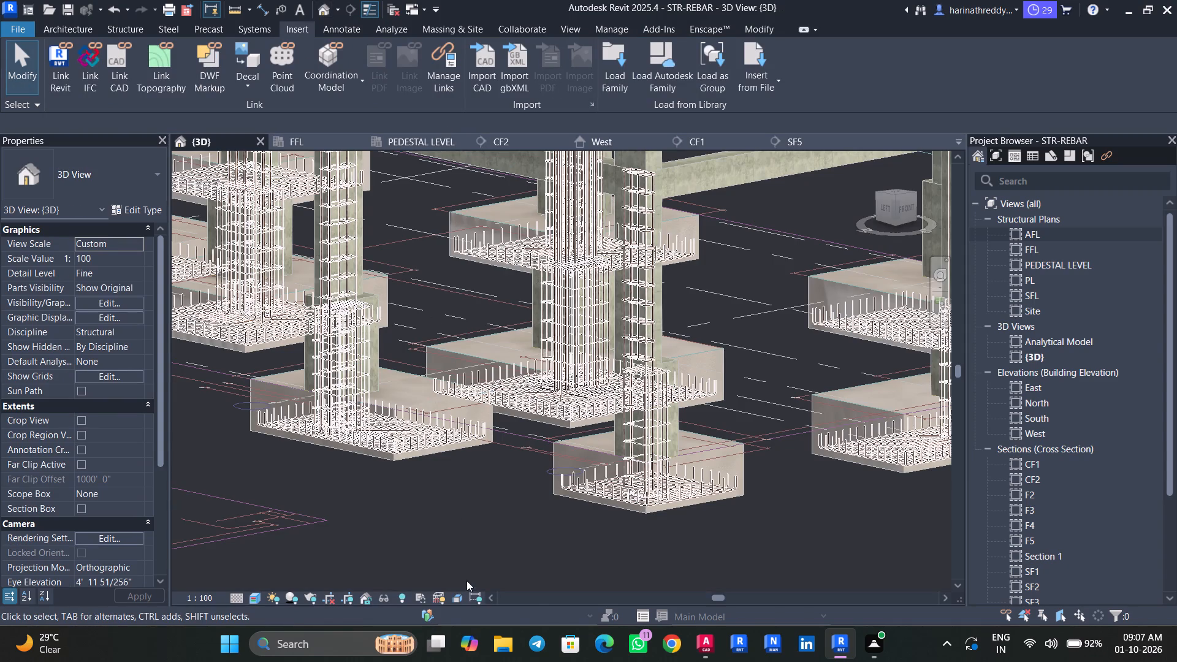
pyautogui.scroll(-5, 471, 550)
pyautogui.scroll(1, 474, 540)
pyautogui.scroll(-4, 474, 540)
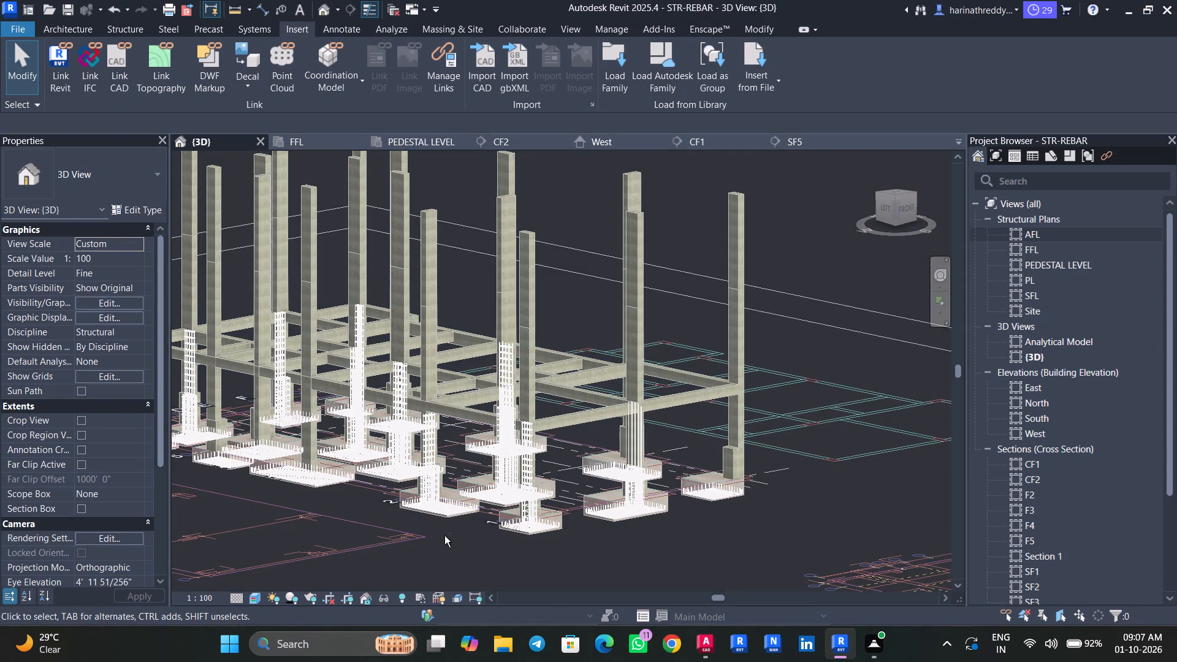
pyautogui.keyDown('shift'); pyautogui.moveTo(444, 536); pyautogui.dragTo(745, 555, button='middle'); pyautogui.keyUp('shift')
pyautogui.scroll(5, 549, 538)
pyautogui.scroll(-1, 549, 538)
pyautogui.scroll(1, 549, 538)
pyautogui.keyDown('shift'); pyautogui.moveTo(712, 501); pyautogui.dragTo(580, 506, button='middle'); pyautogui.keyUp('shift')
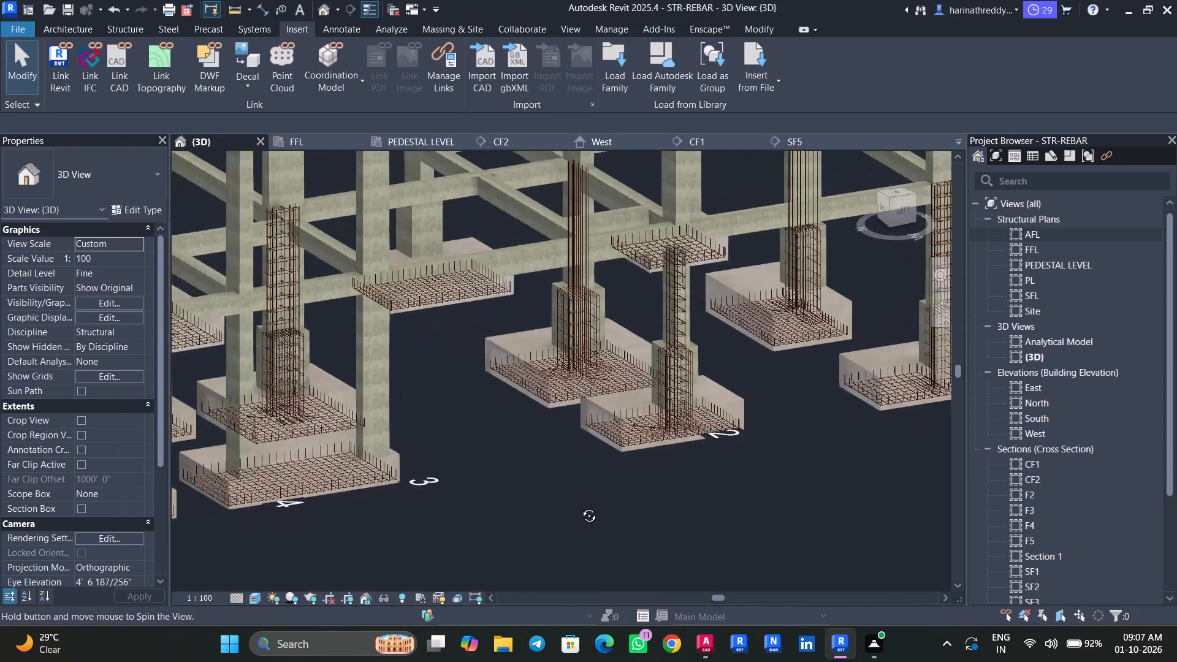
pyautogui.keyDown('shift'); pyautogui.moveTo(580, 506); pyautogui.dragTo(431, 502, button='middle'); pyautogui.keyUp('shift')
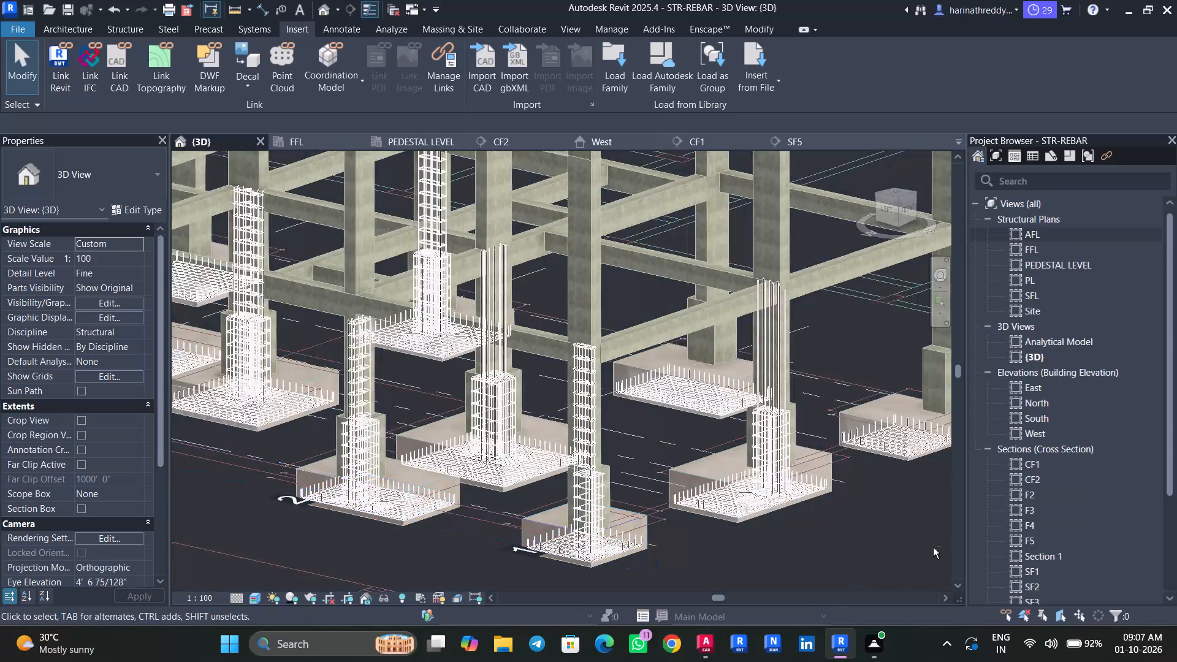
pyautogui.keyDown('shift'); pyautogui.moveTo(933, 547); pyautogui.dragTo(588, 554, button='middle'); pyautogui.keyUp('shift')
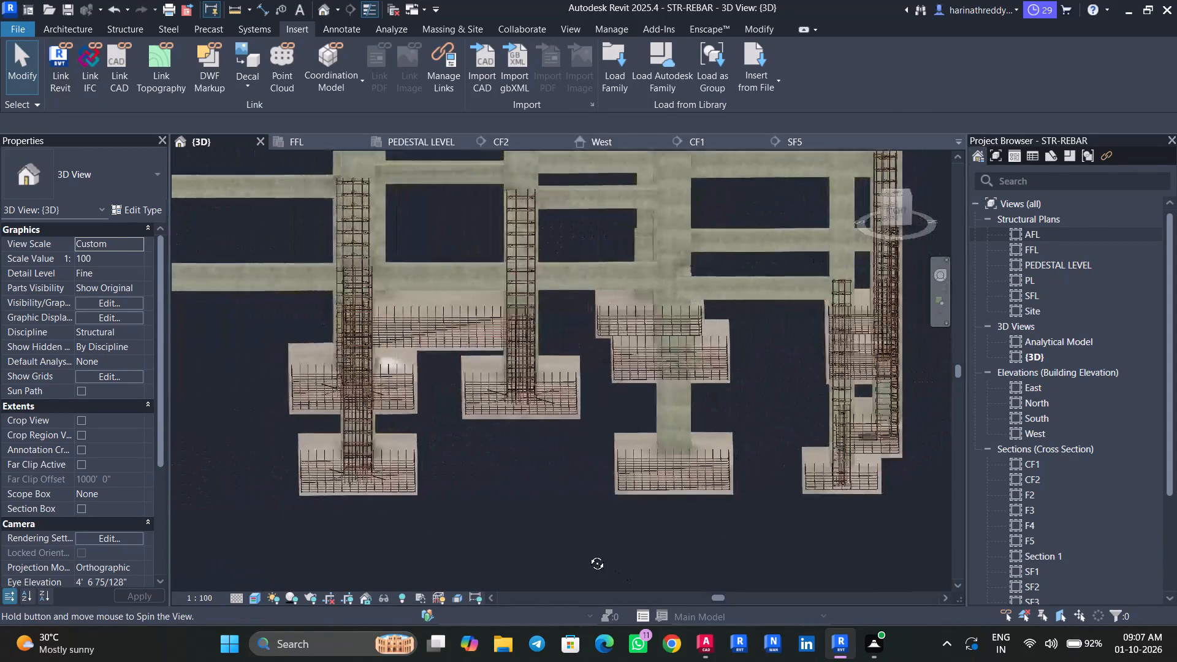
pyautogui.keyDown('shift'); pyautogui.moveTo(588, 554); pyautogui.dragTo(631, 542, button='middle'); pyautogui.keyUp('shift')
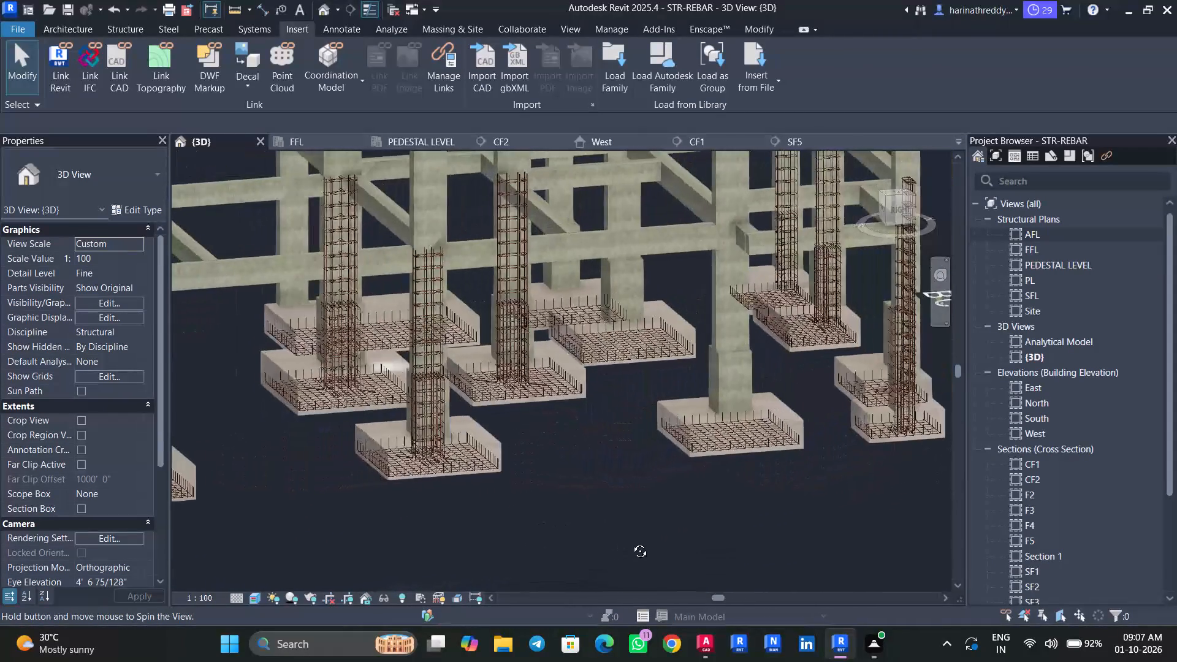
pyautogui.keyDown('shift'); pyautogui.moveTo(631, 542); pyautogui.dragTo(633, 541, button='middle'); pyautogui.keyUp('shift')
pyautogui.keyDown('shift'); pyautogui.scroll(1, 633, 541); pyautogui.keyUp('shift')
# Reopen Section 1 and inspect the H16 bar in the F2 footing at D-3 and the footing itself.
pyautogui.doubleClick(1043, 555)
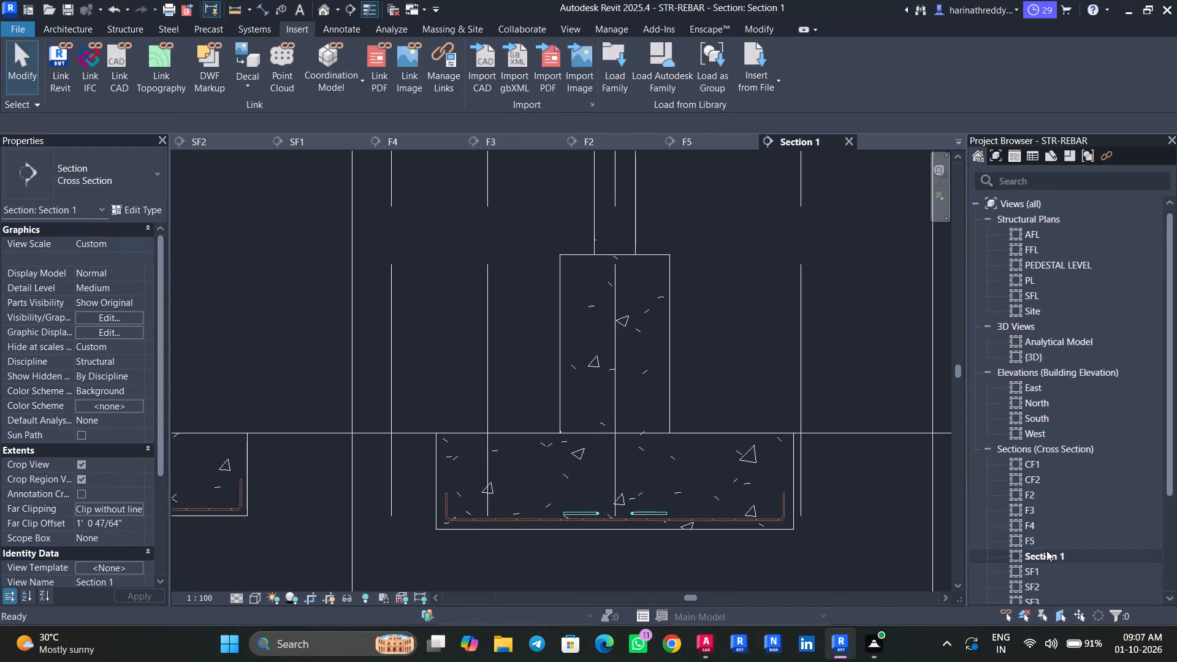
pyautogui.click(582, 509)
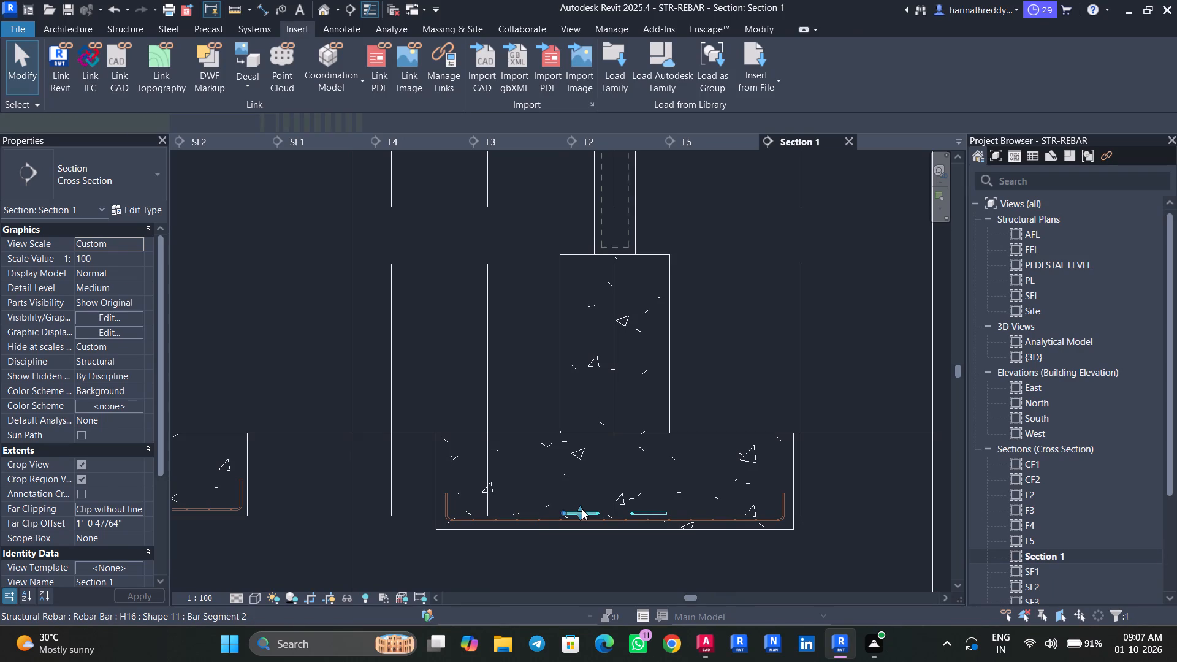
pyautogui.scroll(-6, 752, 463)
pyautogui.scroll(1, 752, 463)
pyautogui.scroll(-3, 752, 463)
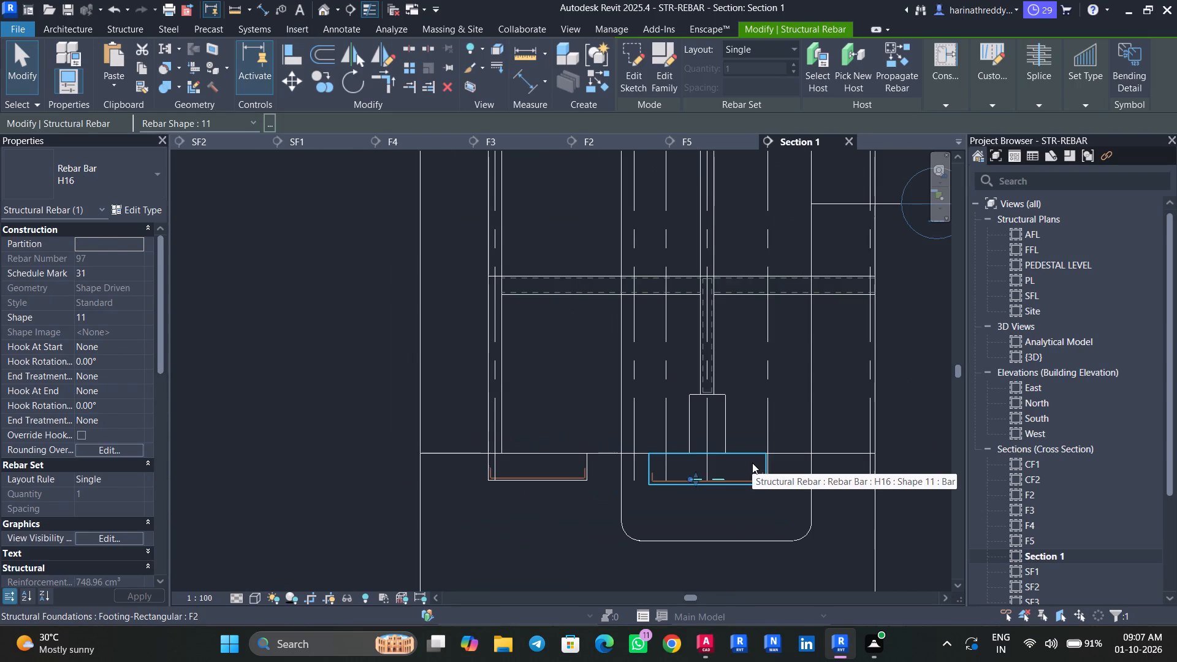
pyautogui.press('Escape')
pyautogui.press('Escape')
pyautogui.press('Escape')
pyautogui.scroll(4, 729, 458)
pyautogui.click(737, 452)
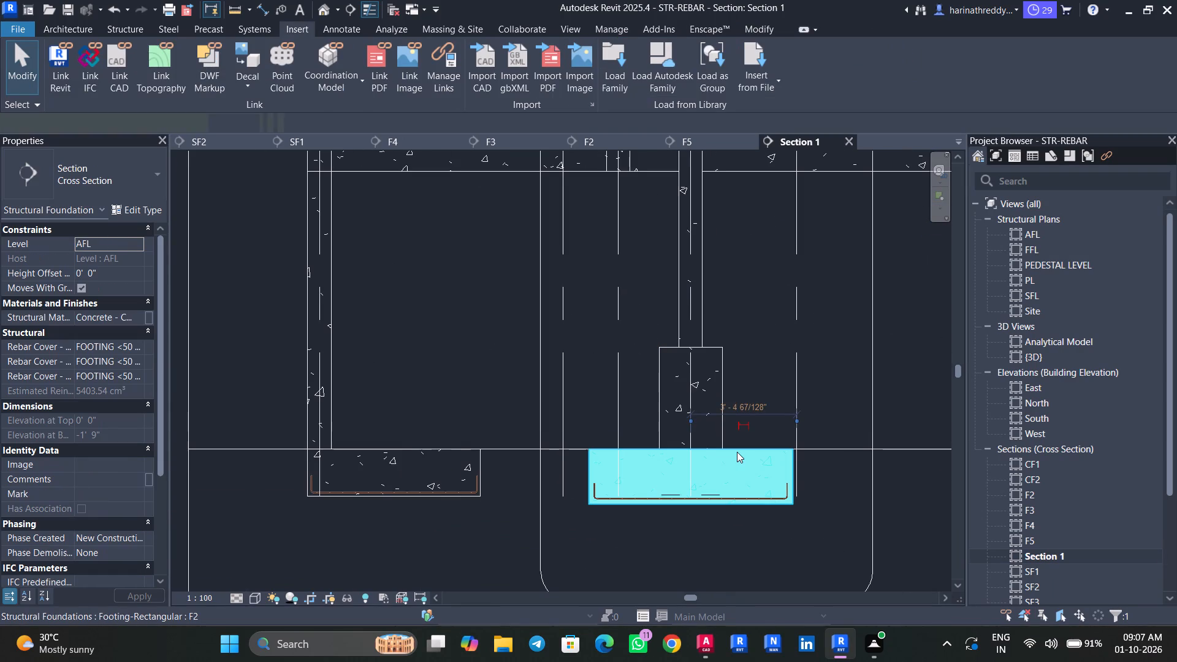
pyautogui.press('Escape')
pyautogui.press('Escape')
pyautogui.scroll(-8, 591, 487)
pyautogui.scroll(1, 591, 487)
pyautogui.scroll(-1, 591, 487)
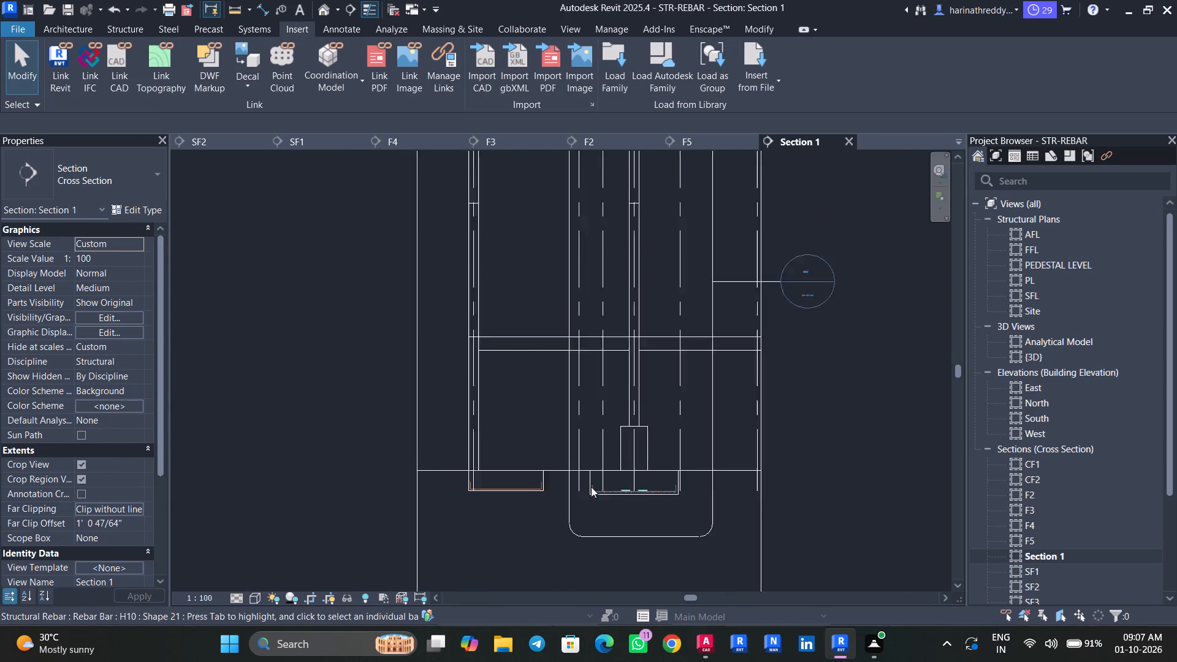
# Delete the F2 section whose boundary encloses the D-3 column and footing in Section 1.
pyautogui.click(606, 523)
pyautogui.scroll(-6, 606, 523)
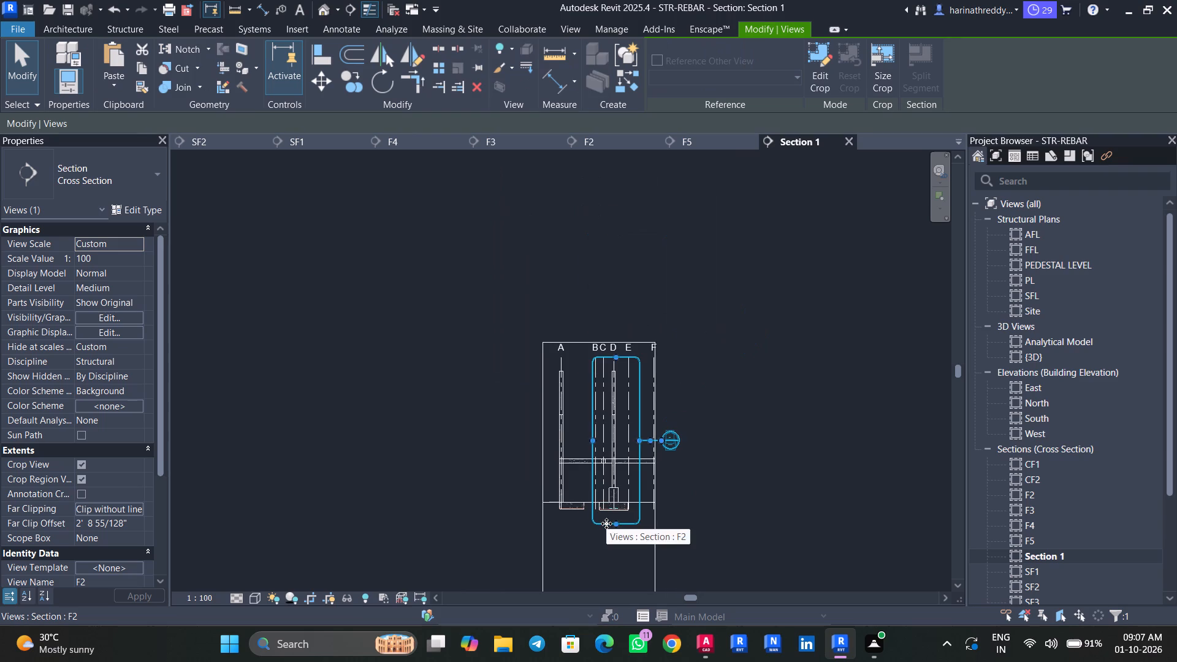
pyautogui.scroll(3, 606, 523)
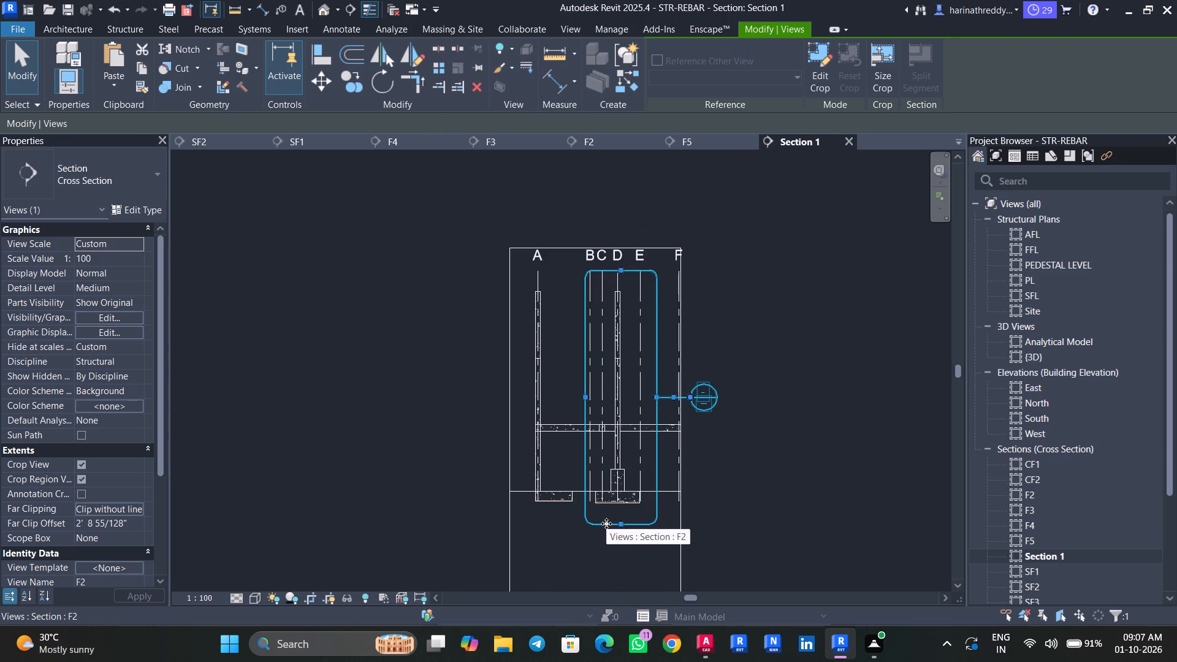
pyautogui.scroll(-5, 1095, 494)
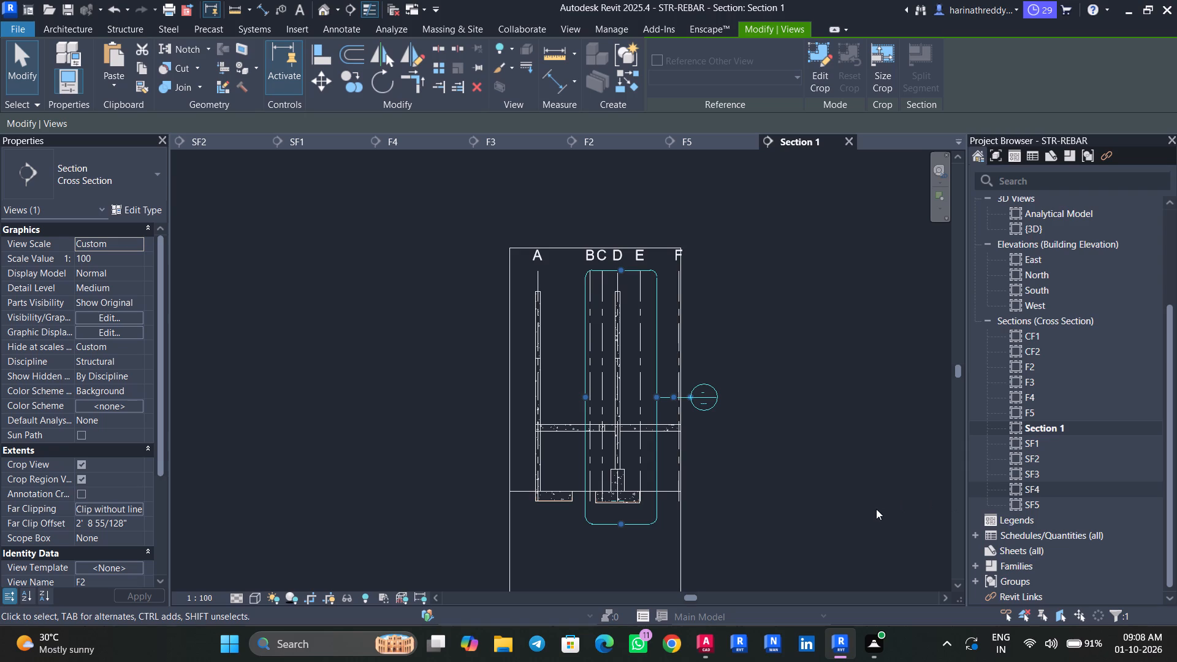
pyautogui.scroll(5, 623, 483)
pyautogui.press('Escape')
pyautogui.press('Escape')
pyautogui.click(688, 548)
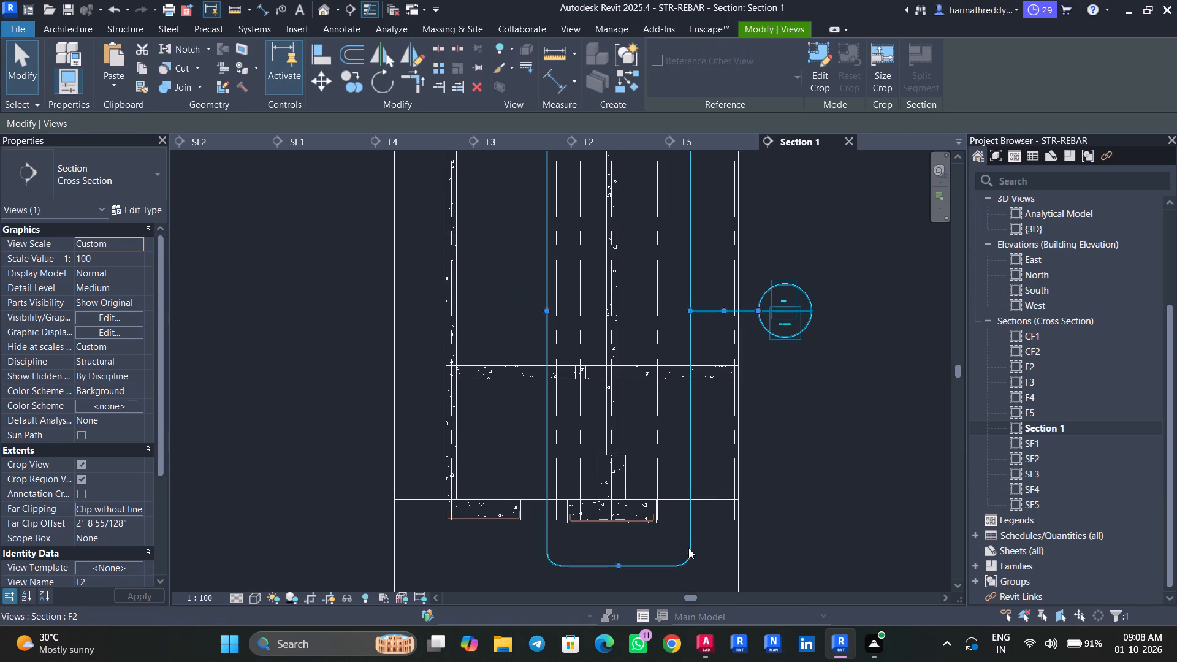
pyautogui.press('Delete')
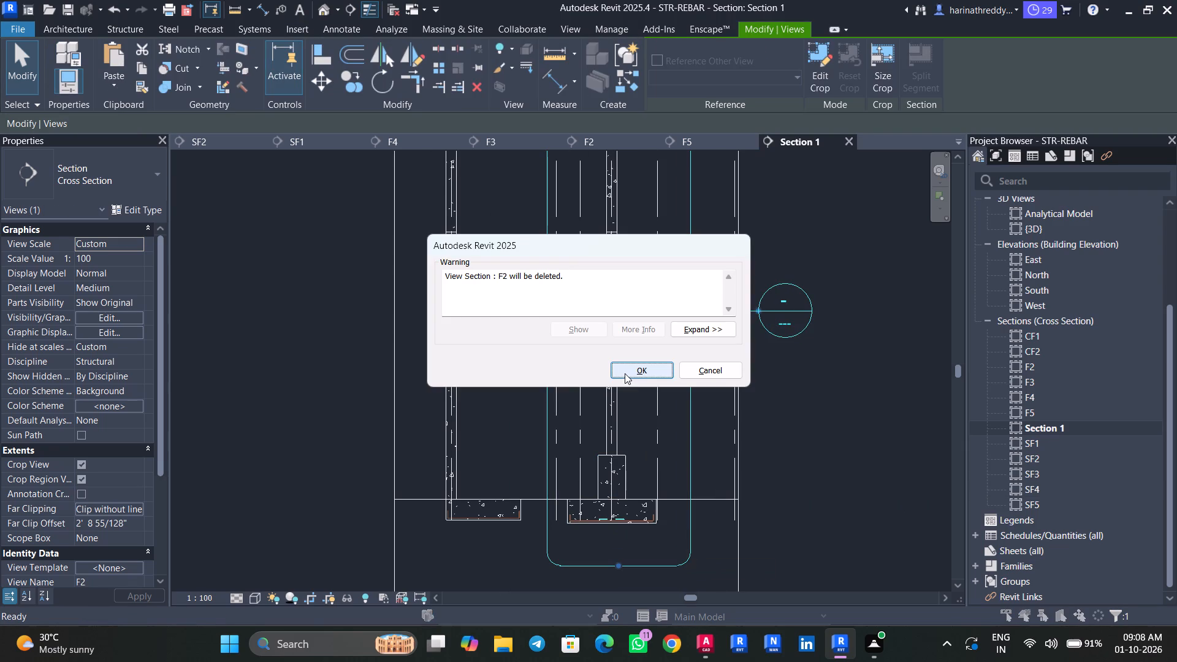
pyautogui.click(625, 373)
# Inspect the footings in Section 1, together with the F2 pedestal and C5 column at D-3.
pyautogui.scroll(3, 613, 519)
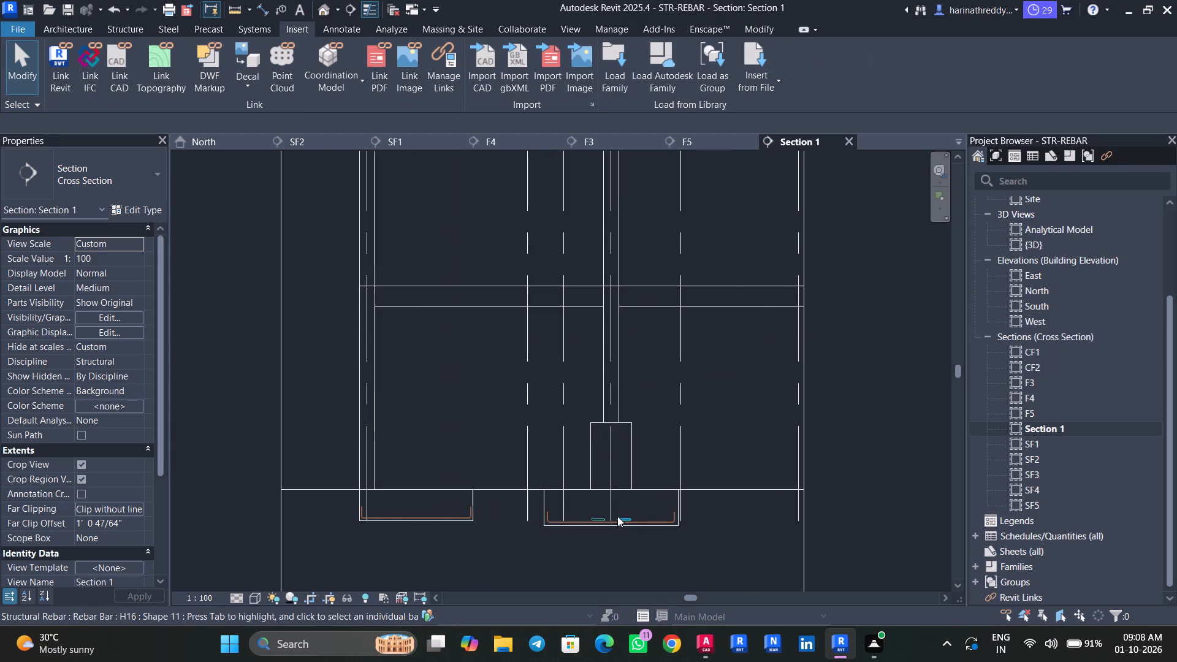
pyautogui.click(672, 490)
pyautogui.press('Escape')
pyautogui.press('Escape')
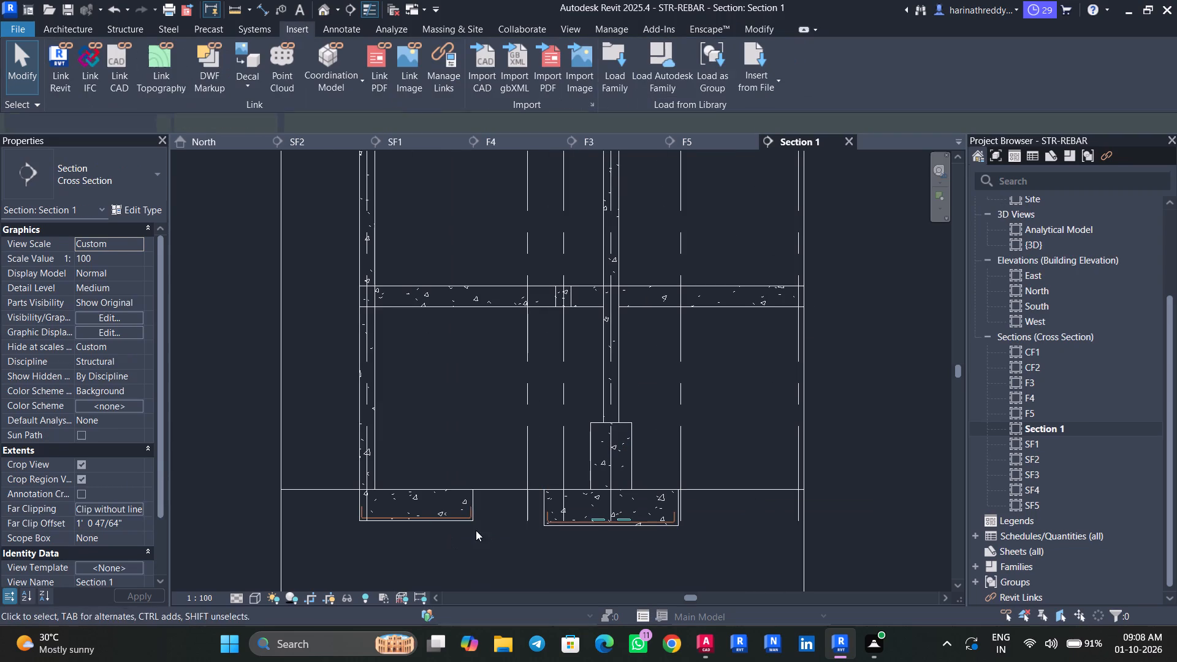
pyautogui.click(472, 509)
pyautogui.press('Escape')
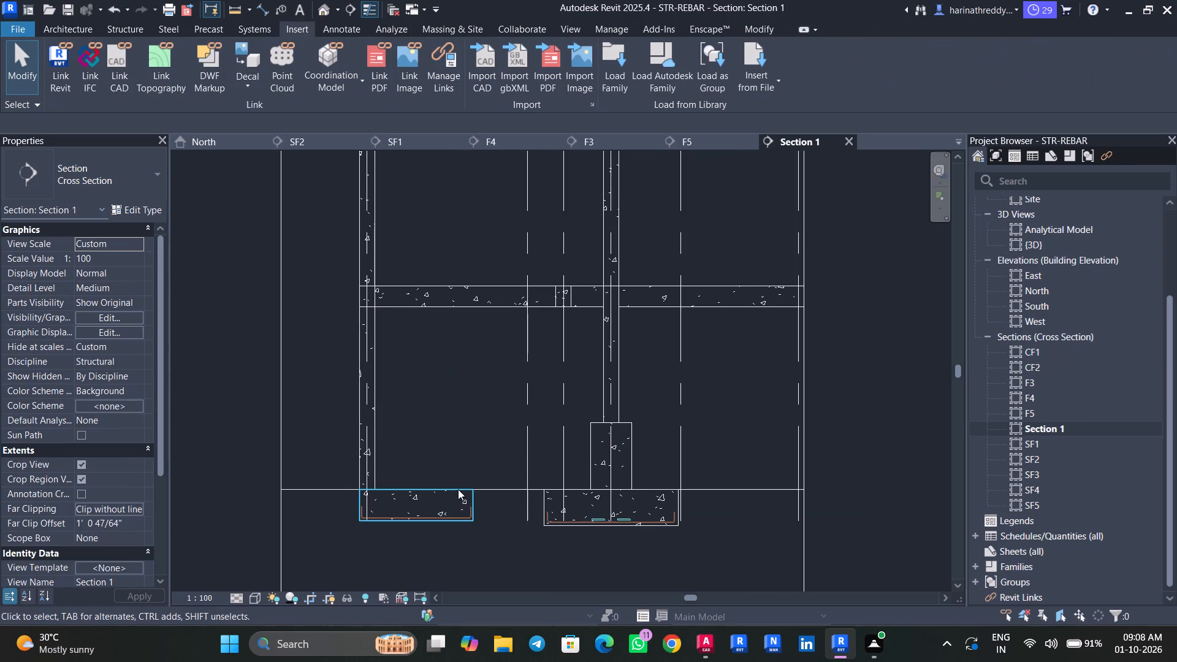
pyautogui.click(458, 489)
pyautogui.press('Escape')
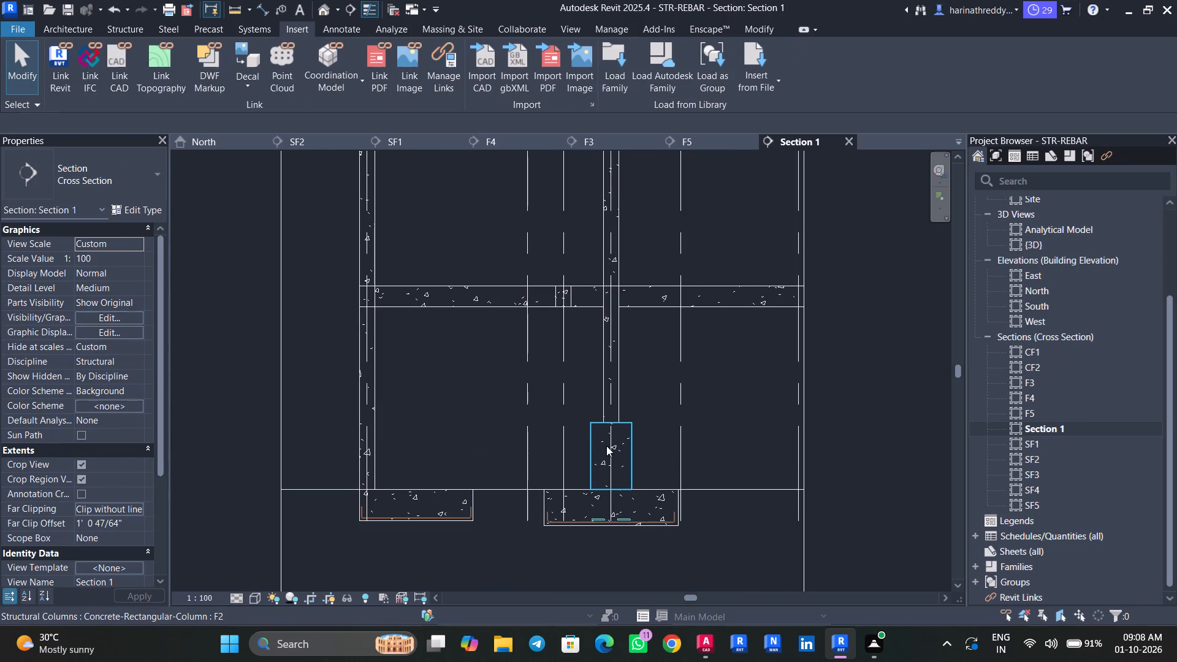
pyautogui.press('Escape')
pyautogui.click(588, 446)
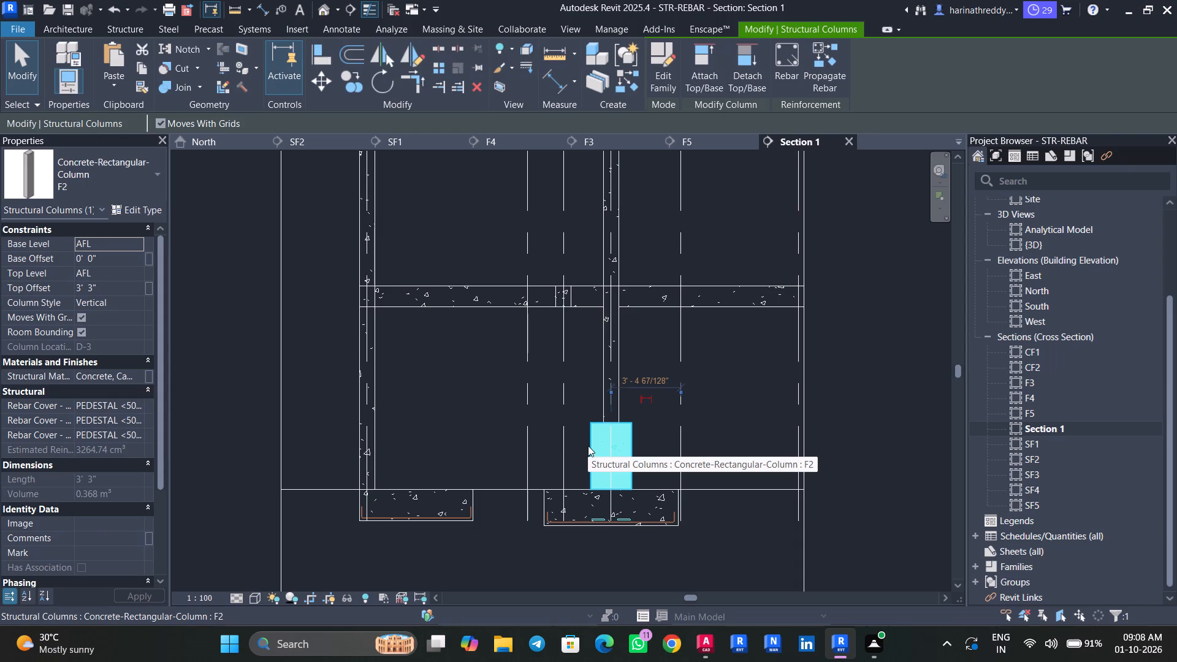
pyautogui.press('Escape')
pyautogui.click(606, 395)
pyautogui.press('Escape')
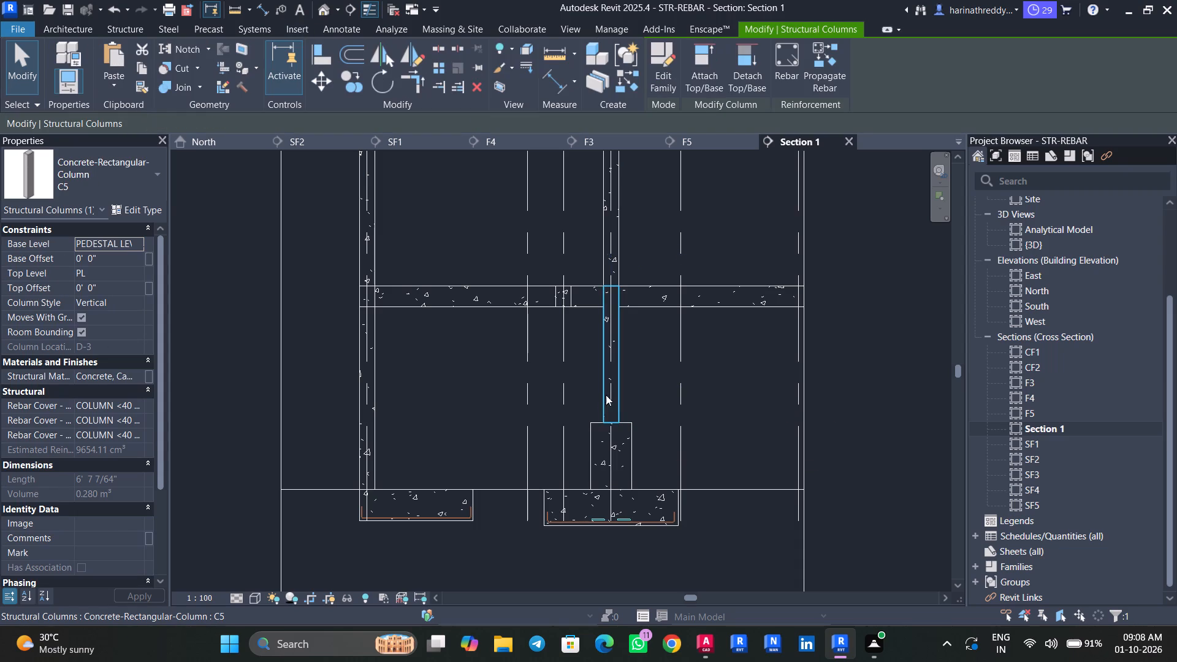
pyautogui.press('Escape')
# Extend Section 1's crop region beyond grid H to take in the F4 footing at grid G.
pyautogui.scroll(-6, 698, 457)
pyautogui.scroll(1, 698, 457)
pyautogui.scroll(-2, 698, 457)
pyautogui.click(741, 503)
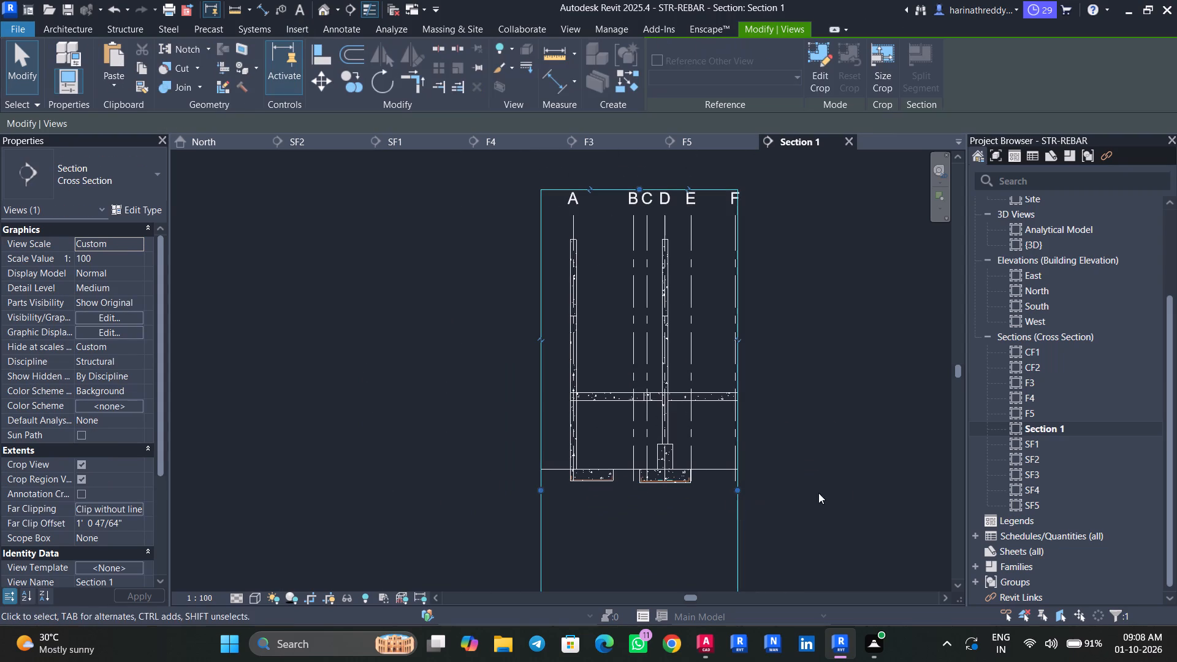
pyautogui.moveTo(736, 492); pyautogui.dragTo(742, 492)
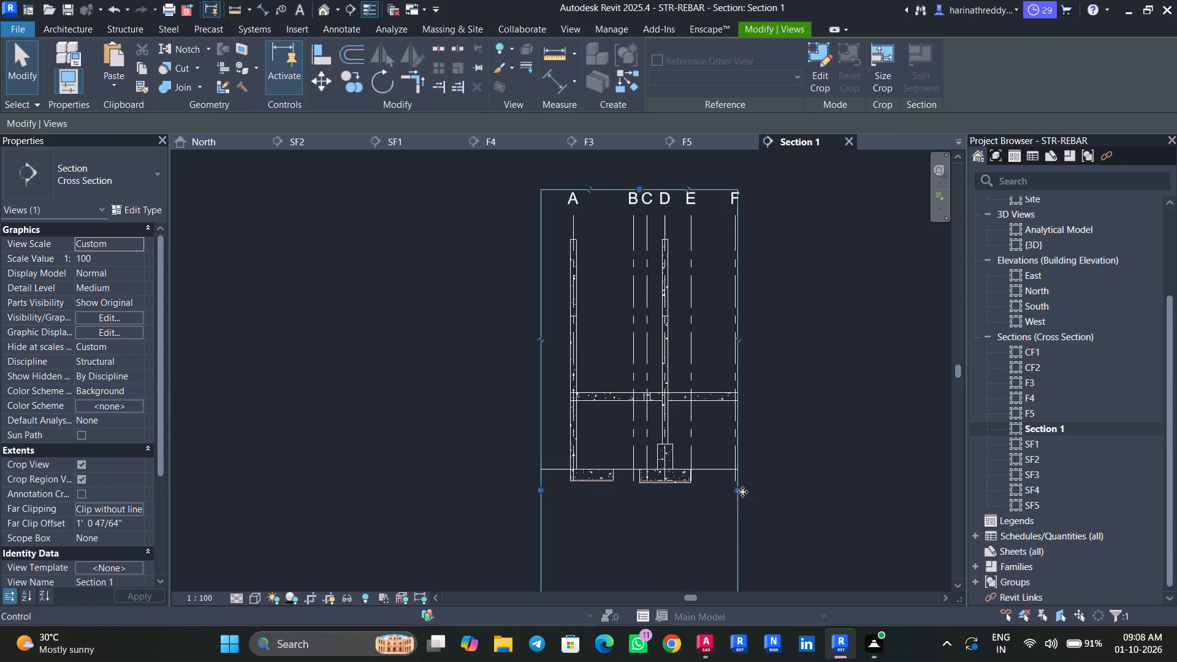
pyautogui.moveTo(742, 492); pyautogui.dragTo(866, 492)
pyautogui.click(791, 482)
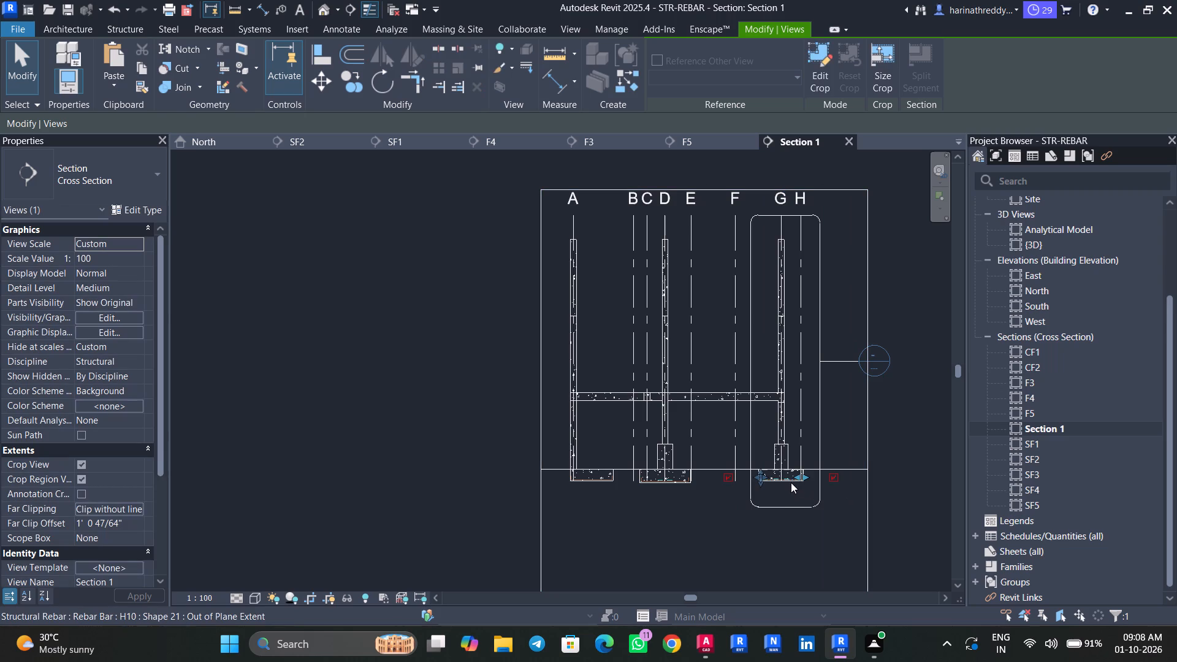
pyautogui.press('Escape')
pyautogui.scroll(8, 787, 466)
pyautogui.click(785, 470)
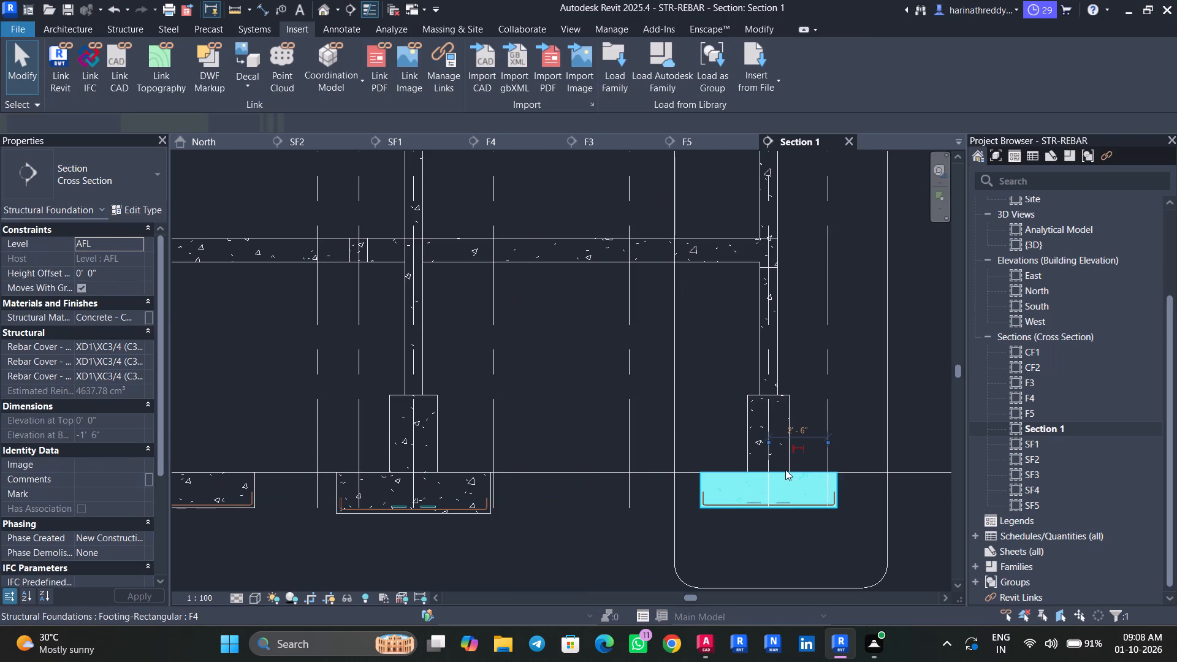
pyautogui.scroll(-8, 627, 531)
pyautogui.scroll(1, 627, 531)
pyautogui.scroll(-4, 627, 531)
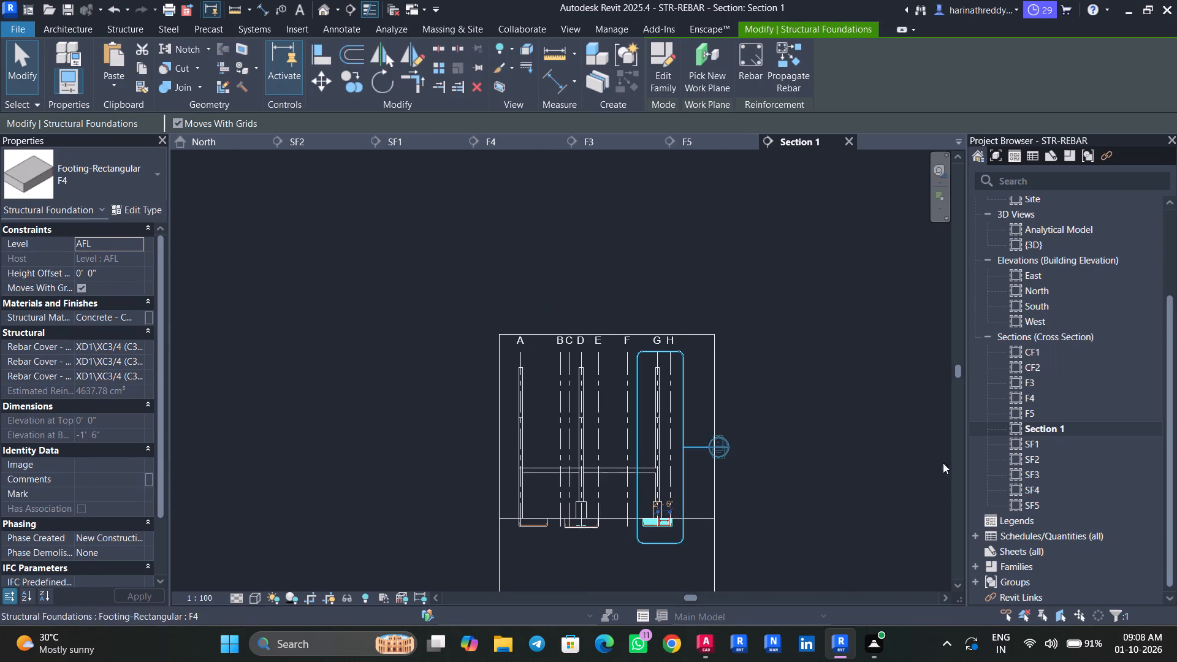
# Delete the Section 1 view from the project.
pyautogui.rightClick(1030, 423)
pyautogui.click(981, 261)
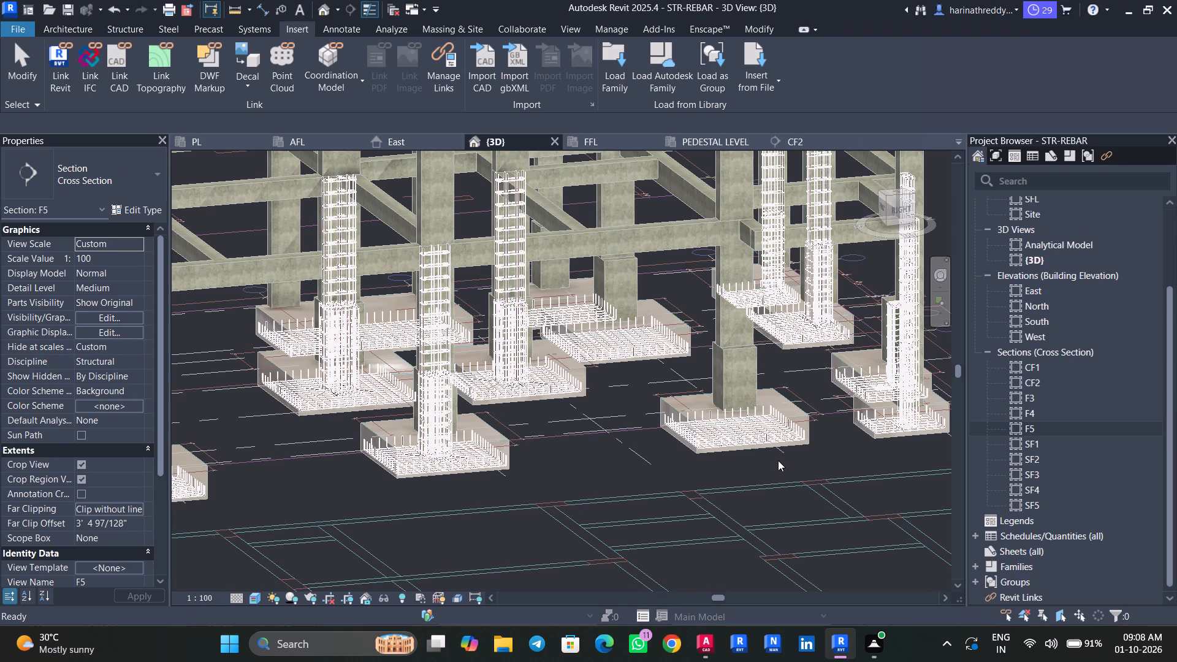
# Open the AFL plan and examine the bars in footings F3, F2, F4 and F1, including the F1 footing's properties.
pyautogui.scroll(-1, 1022, 264)
pyautogui.scroll(7, 1022, 264)
pyautogui.doubleClick(1035, 232)
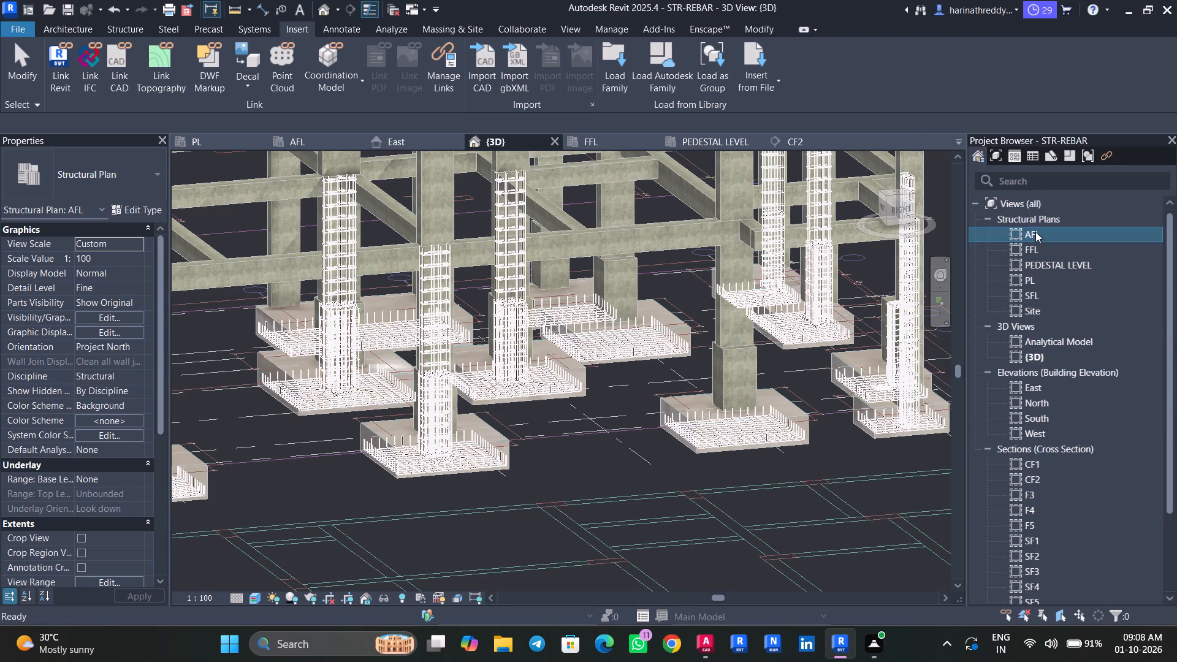
pyautogui.scroll(-14, 383, 412)
pyautogui.scroll(1, 383, 412)
pyautogui.scroll(-1, 383, 412)
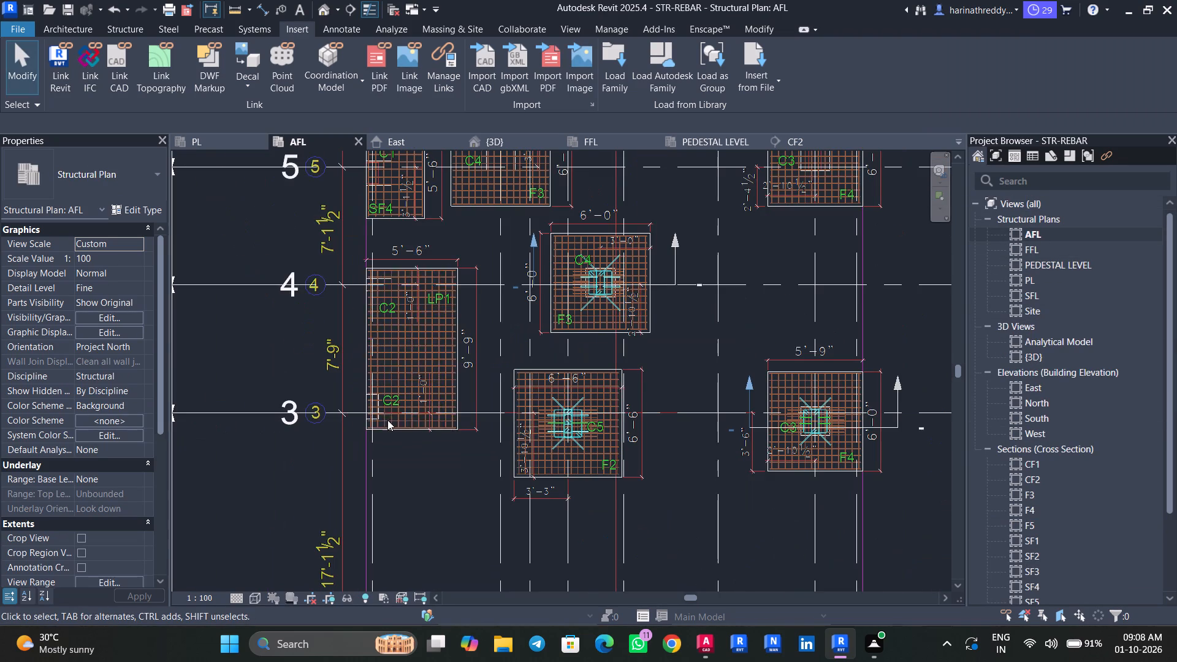
pyautogui.scroll(-2, 688, 503)
pyautogui.moveTo(690, 502); pyautogui.dragTo(679, 480, button='middle')
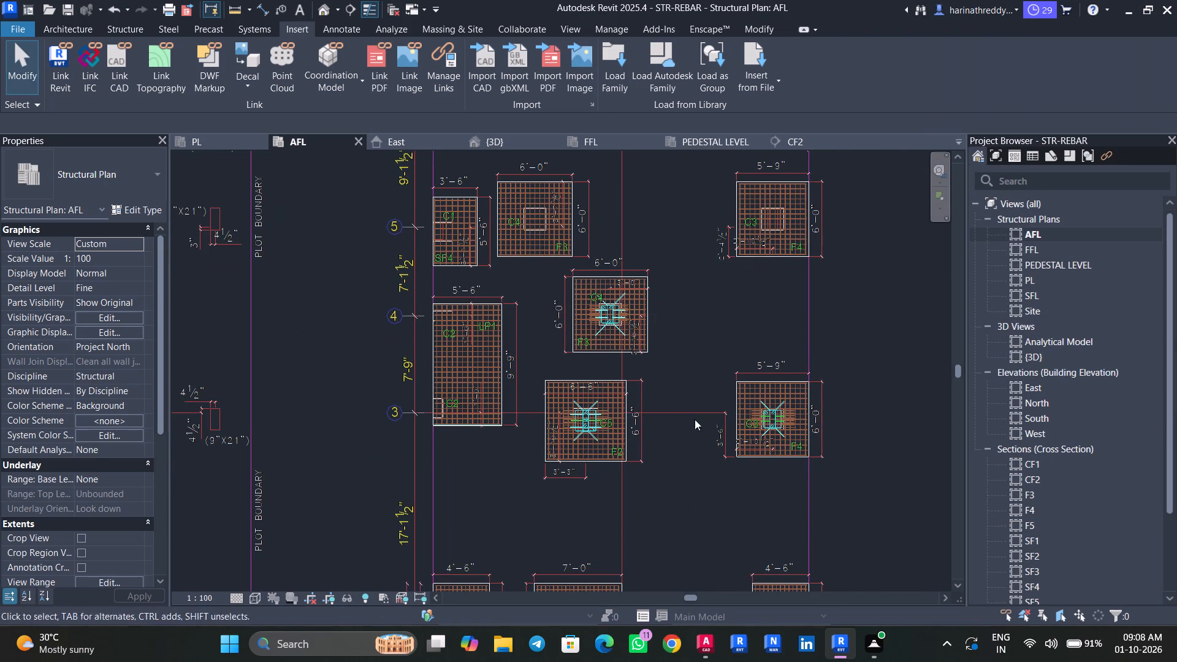
pyautogui.scroll(7, 783, 251)
pyautogui.scroll(-2, 758, 278)
pyautogui.scroll(1, 758, 278)
pyautogui.scroll(-1, 758, 278)
pyautogui.scroll(1, 758, 278)
pyautogui.scroll(-2, 758, 278)
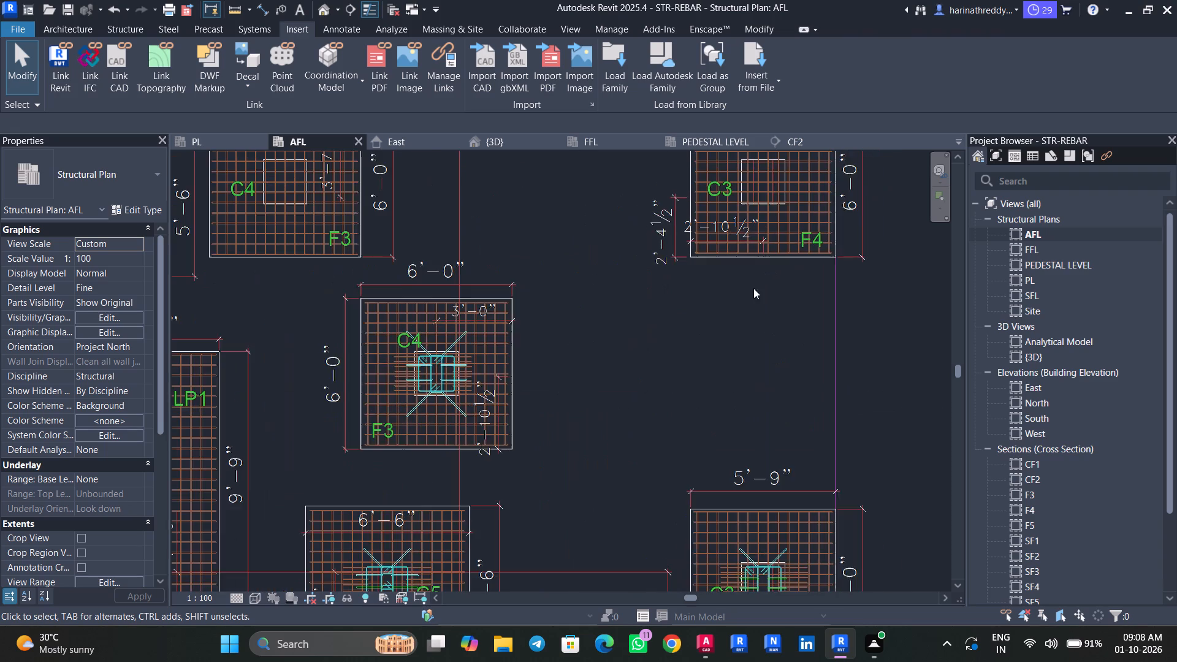
pyautogui.moveTo(599, 420); pyautogui.dragTo(613, 205, button='middle')
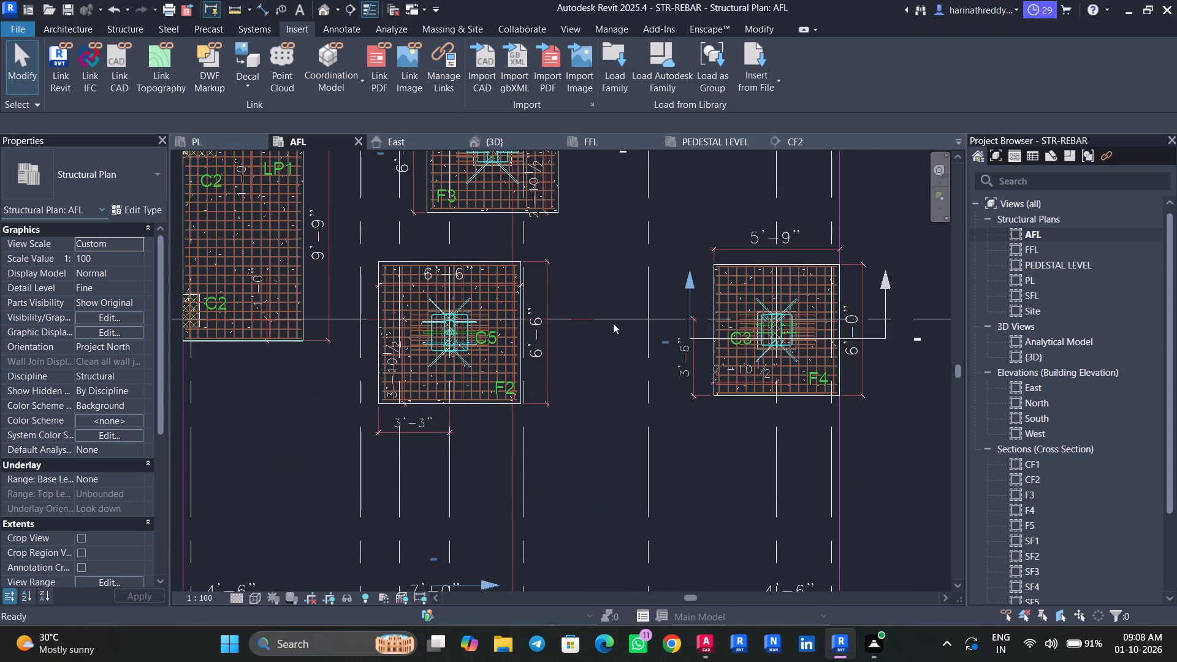
pyautogui.scroll(-5, 615, 392)
pyautogui.moveTo(602, 436); pyautogui.dragTo(606, 339, button='middle')
pyautogui.scroll(8, 558, 479)
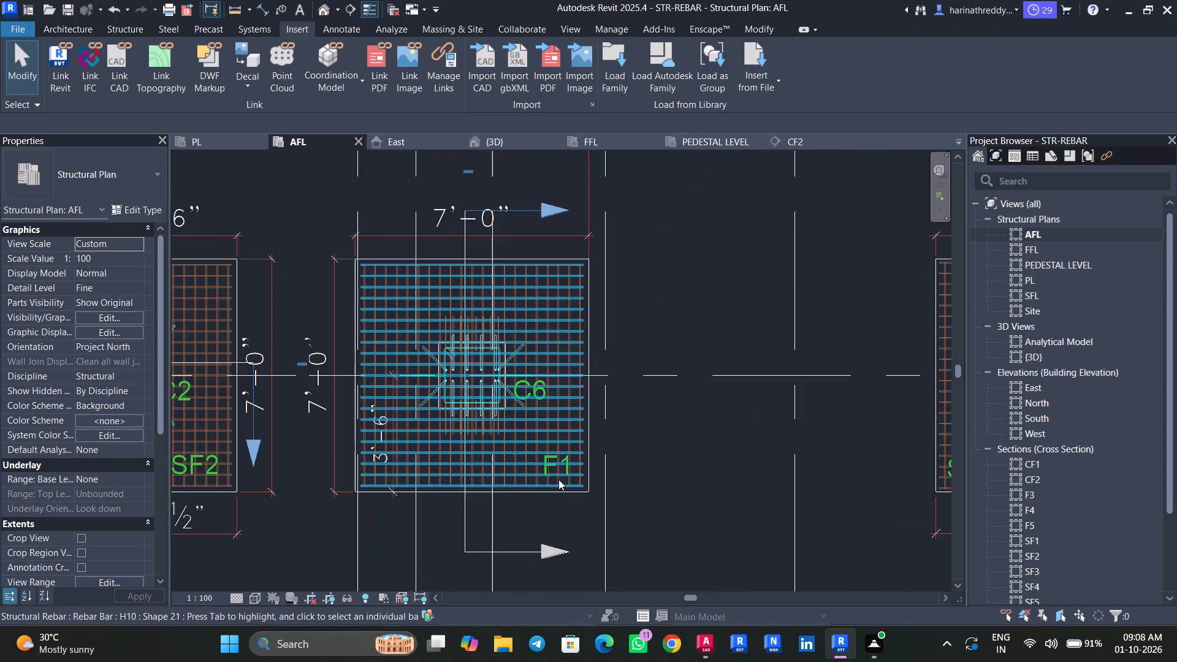
pyautogui.scroll(4, 468, 360)
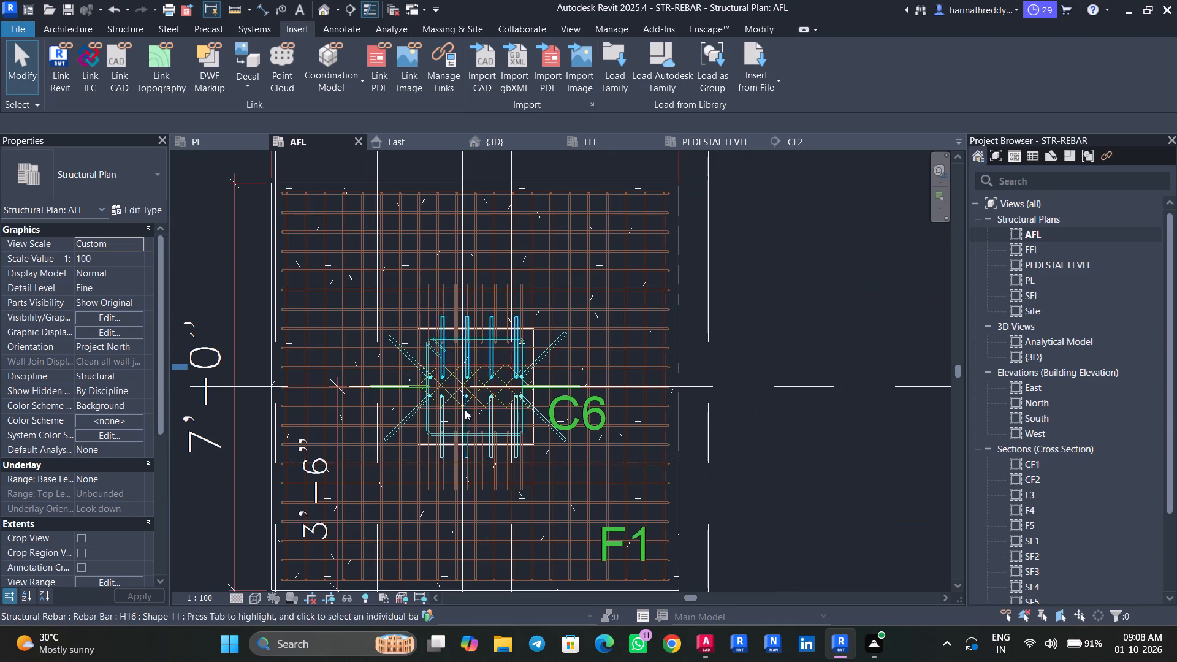
pyautogui.scroll(-3, 466, 425)
pyautogui.click(577, 536)
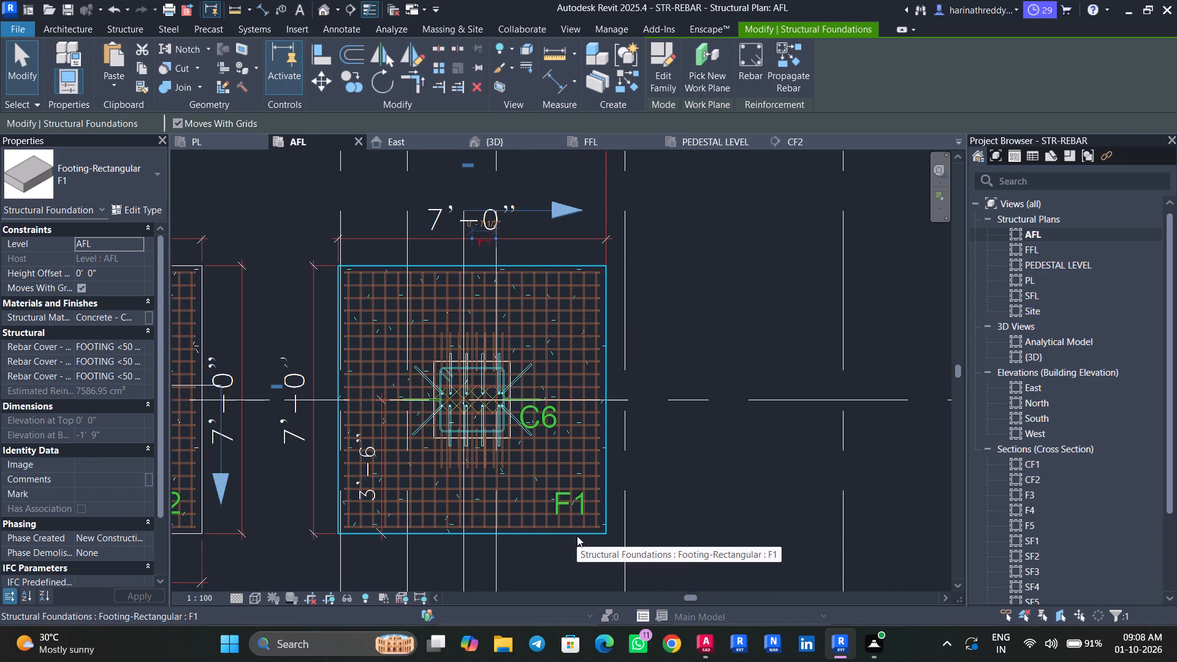
pyautogui.press('Escape')
pyautogui.press('Escape')
pyautogui.press('Escape')
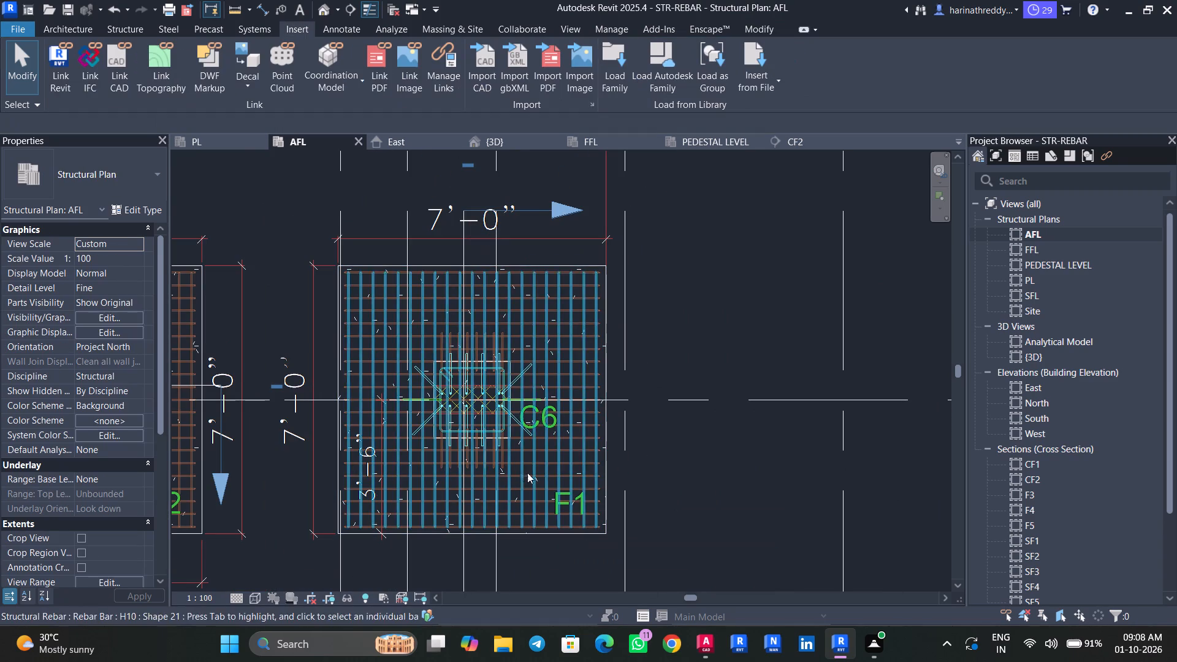
pyautogui.scroll(-13, 620, 453)
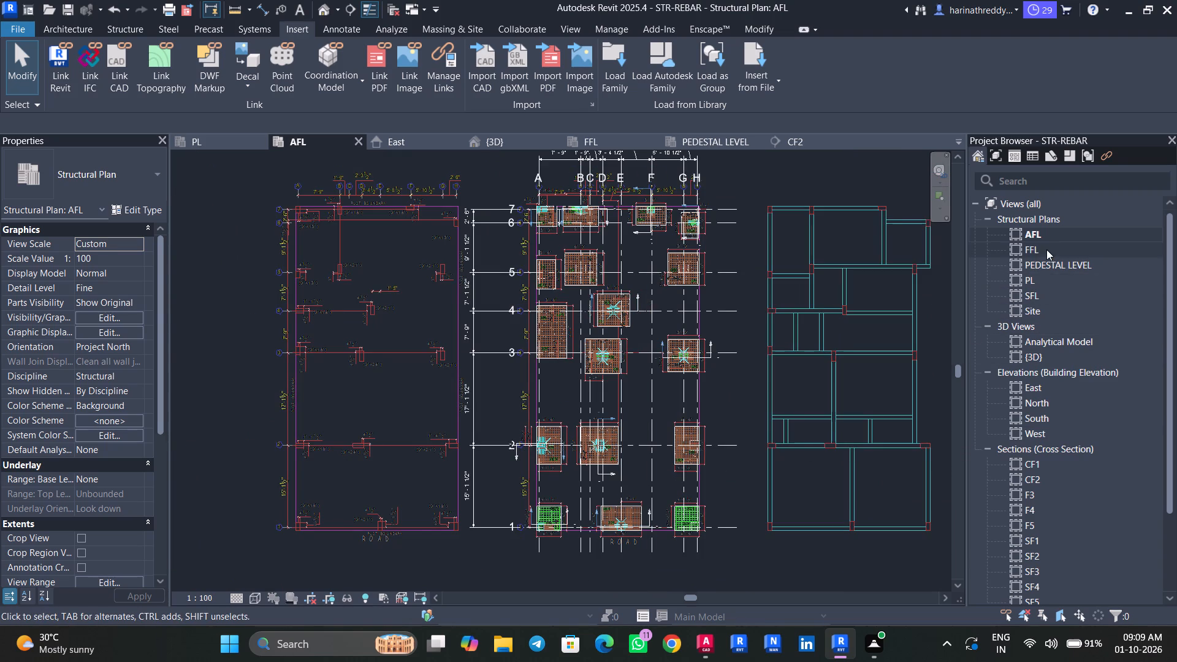
# Open the PEDESTAL LEVEL plan and inspect the C3 column at G-5 and the columns along grid 7.
pyautogui.doubleClick(1051, 268)
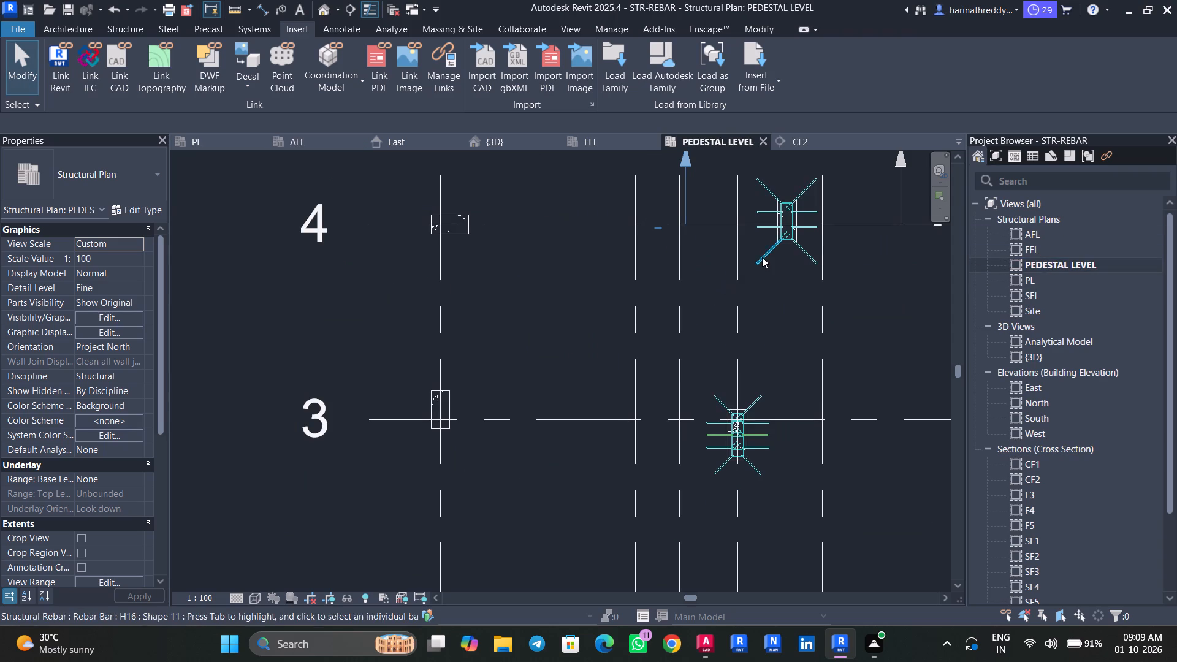
pyautogui.scroll(-12, 791, 335)
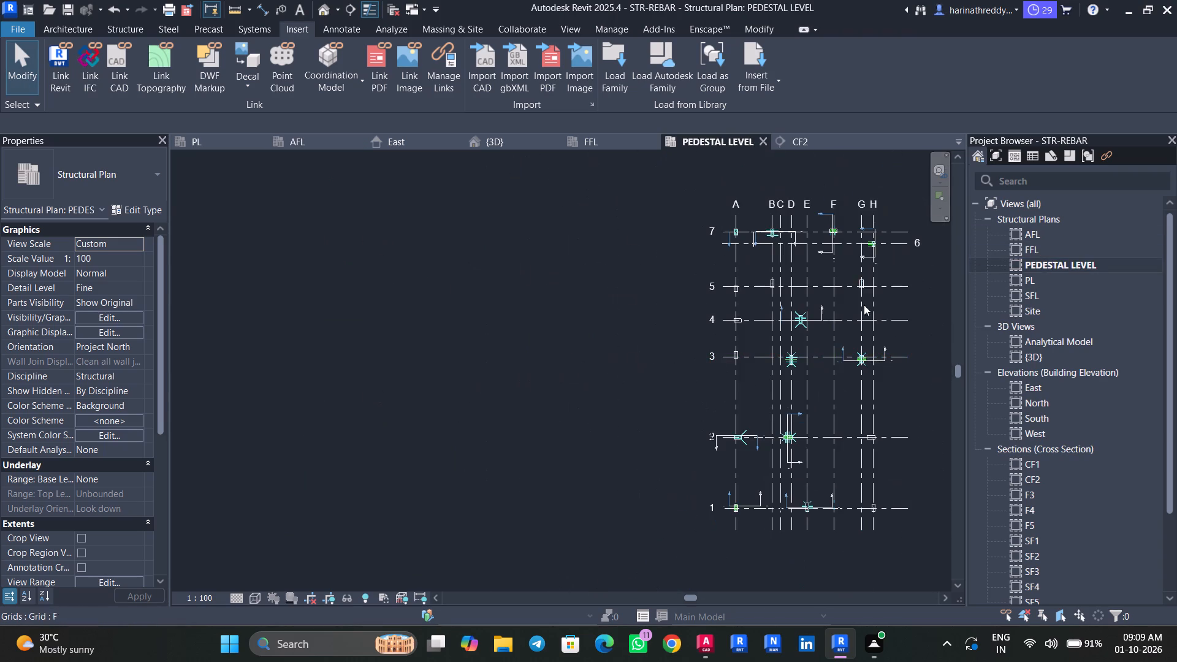
pyautogui.scroll(9, 869, 267)
pyautogui.click(866, 305)
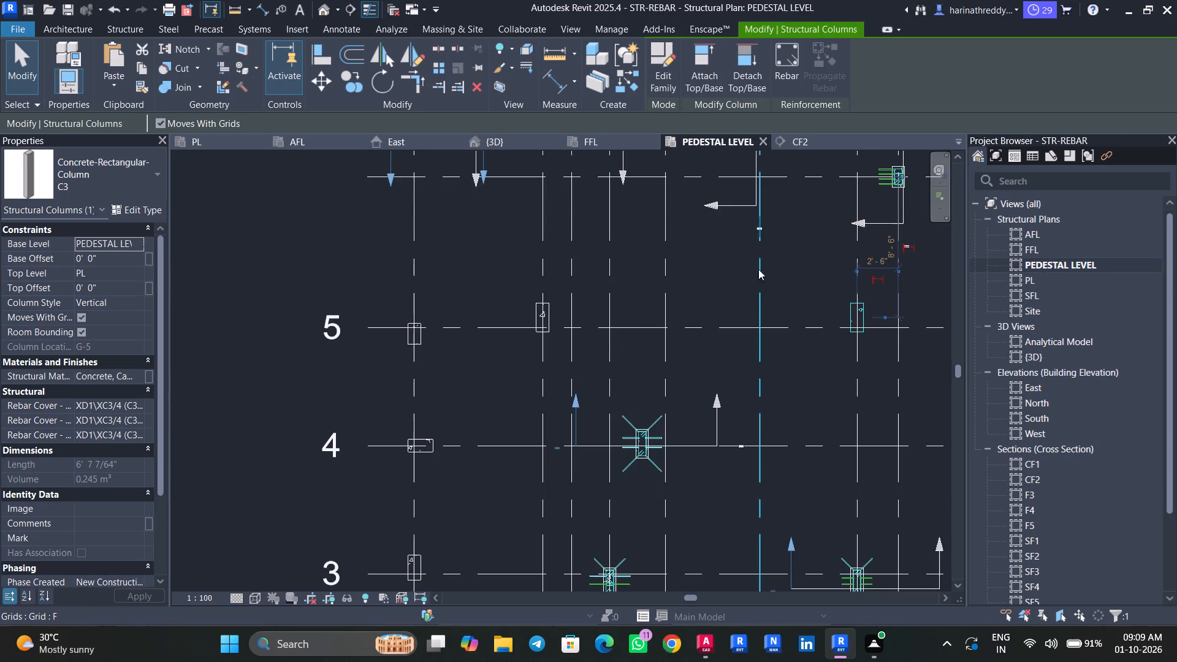
pyautogui.moveTo(777, 252); pyautogui.dragTo(739, 387, button='middle')
pyautogui.press('Escape')
pyautogui.press('Escape')
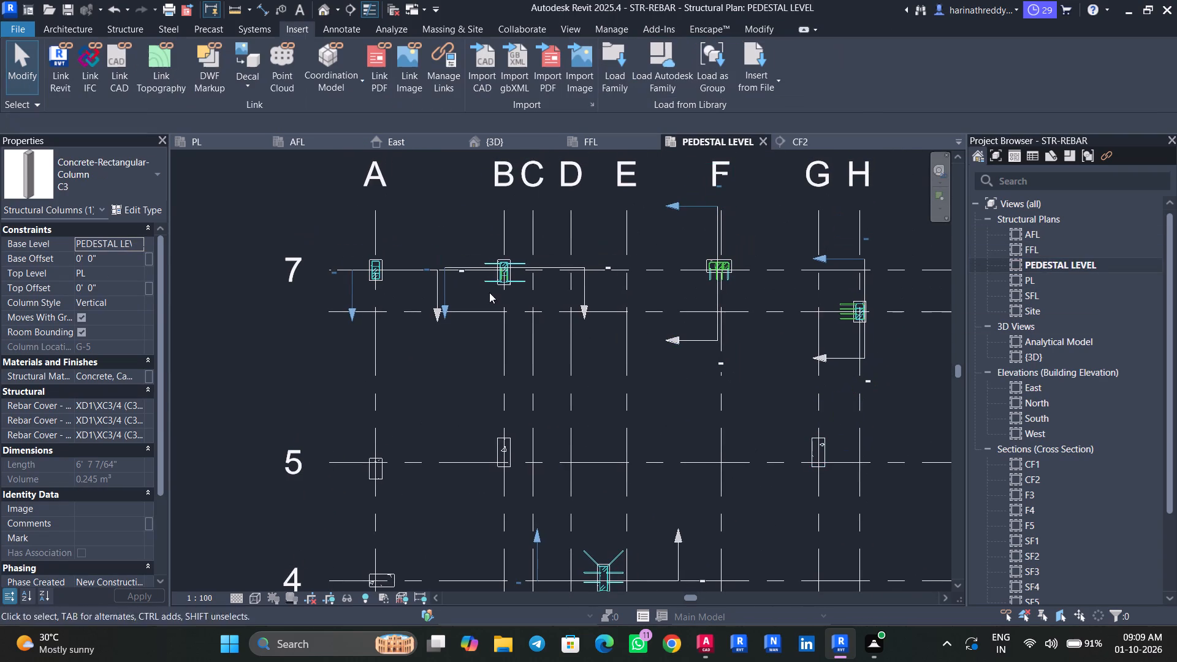
pyautogui.press('Escape')
# Inspect the reinforced C2 column at F-7 and the C4 column on grid 4, checking their types and bars.
pyautogui.scroll(3, 496, 284)
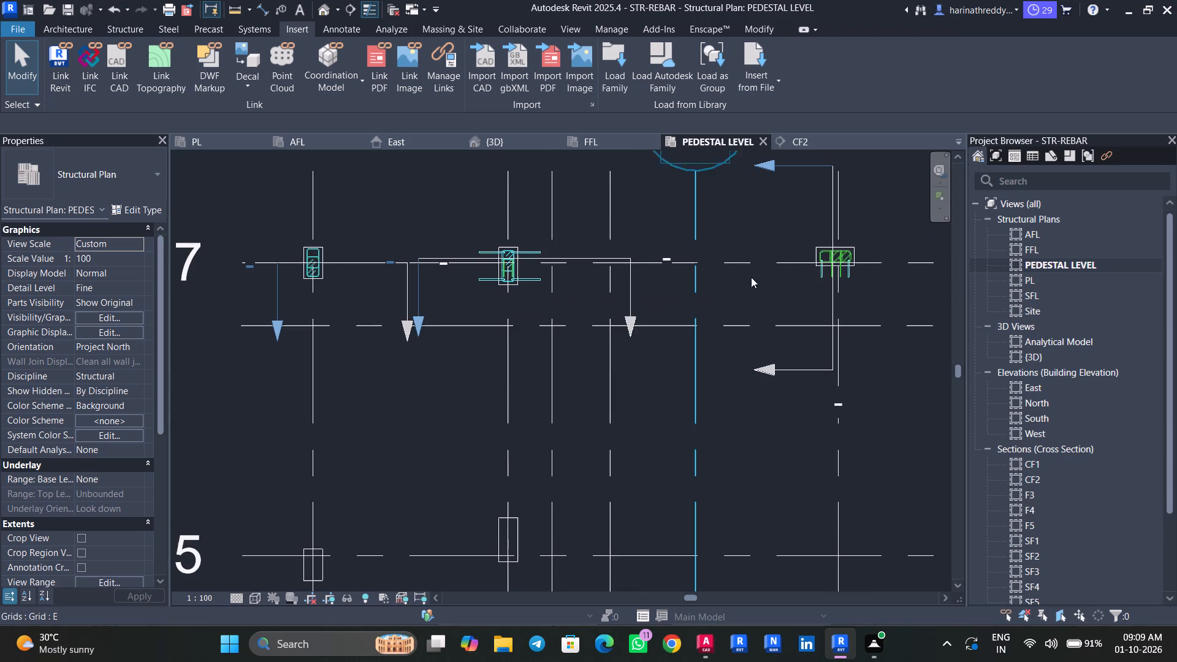
pyautogui.click(855, 248)
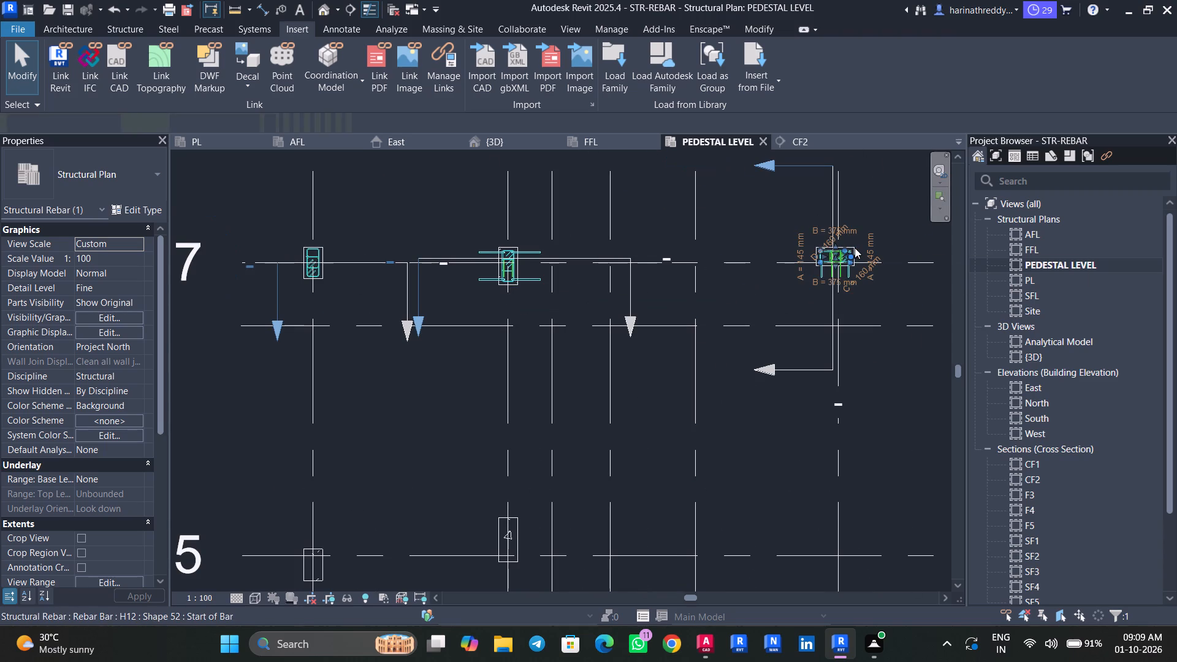
pyautogui.press('Escape')
pyautogui.press('Escape')
pyautogui.scroll(4, 855, 246)
pyautogui.click(851, 243)
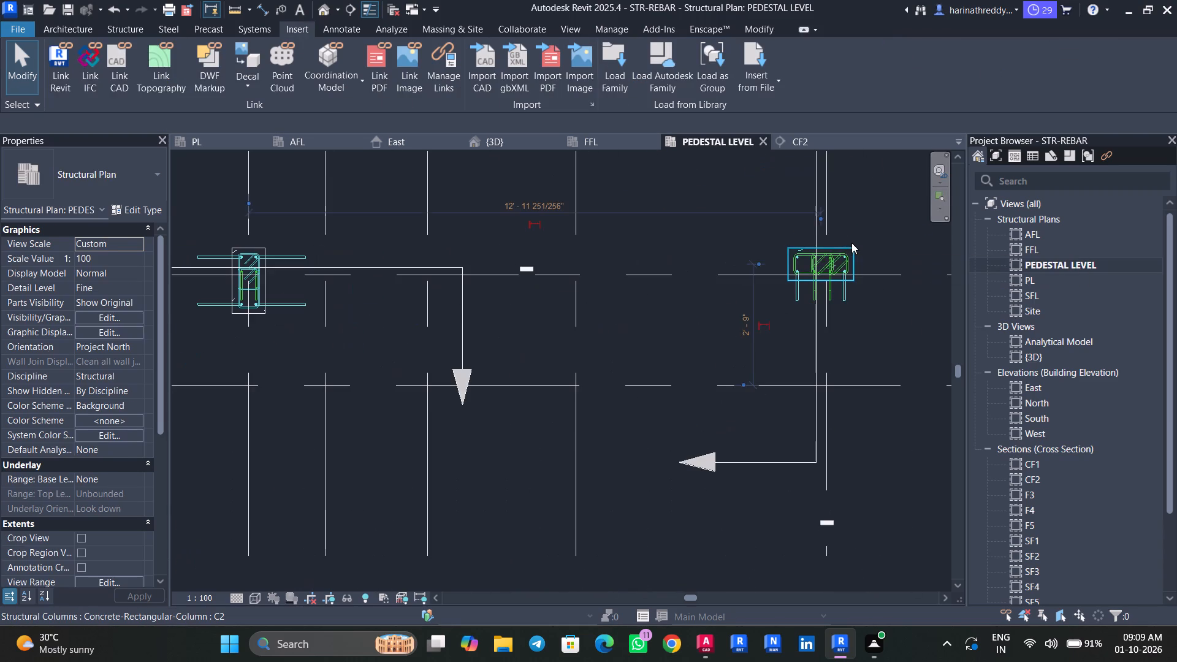
pyautogui.press('Escape')
pyautogui.click(853, 246)
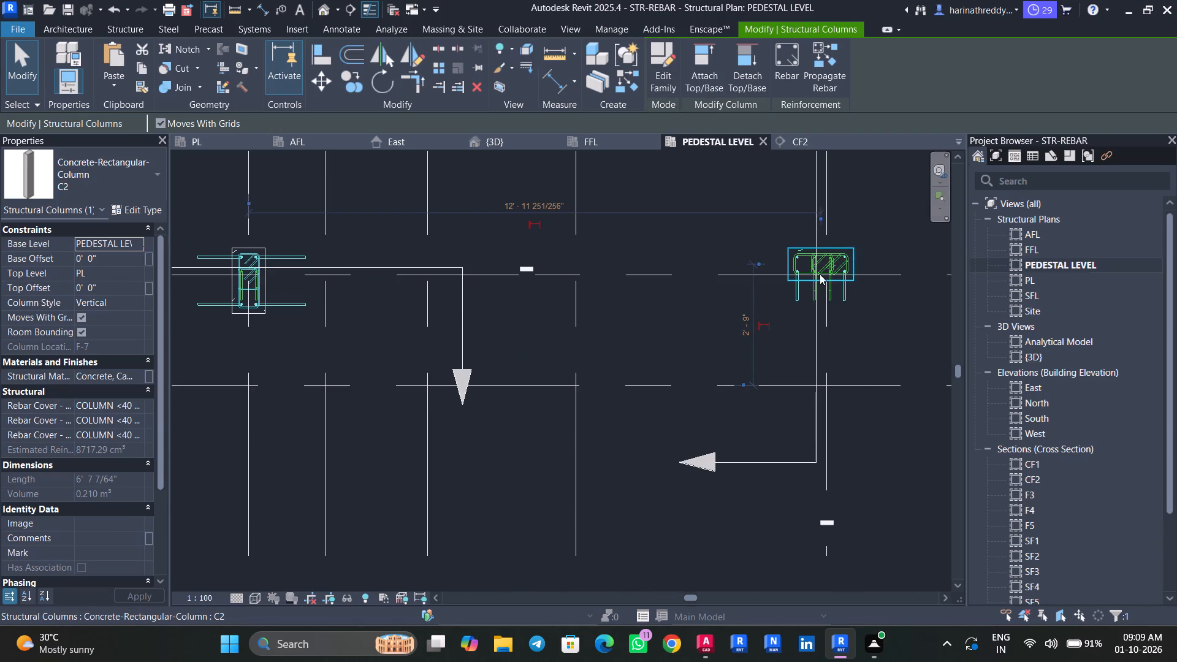
pyautogui.scroll(-8, 686, 318)
pyautogui.scroll(2, 685, 317)
pyautogui.press('Escape')
pyautogui.press('Escape')
pyautogui.moveTo(649, 472); pyautogui.dragTo(544, 316, button='middle')
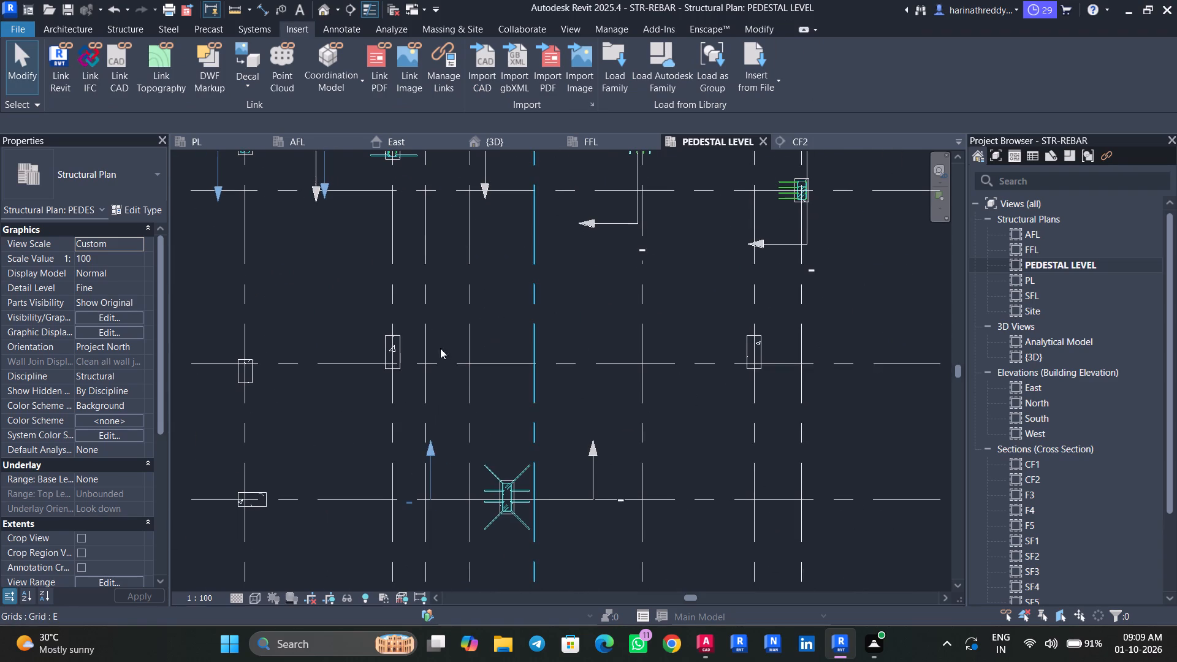
pyautogui.moveTo(449, 428); pyautogui.dragTo(440, 317, button='middle')
pyautogui.scroll(6, 491, 358)
pyautogui.click(500, 381)
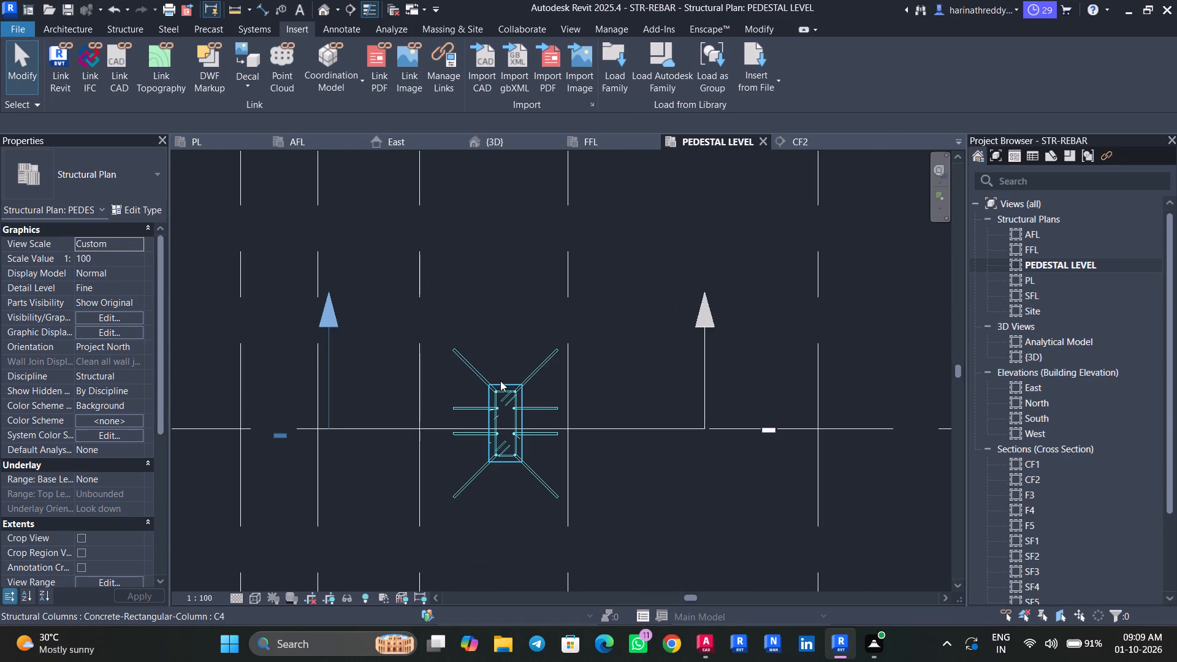
pyautogui.scroll(-7, 620, 313)
pyautogui.scroll(2, 620, 313)
pyautogui.press('Escape')
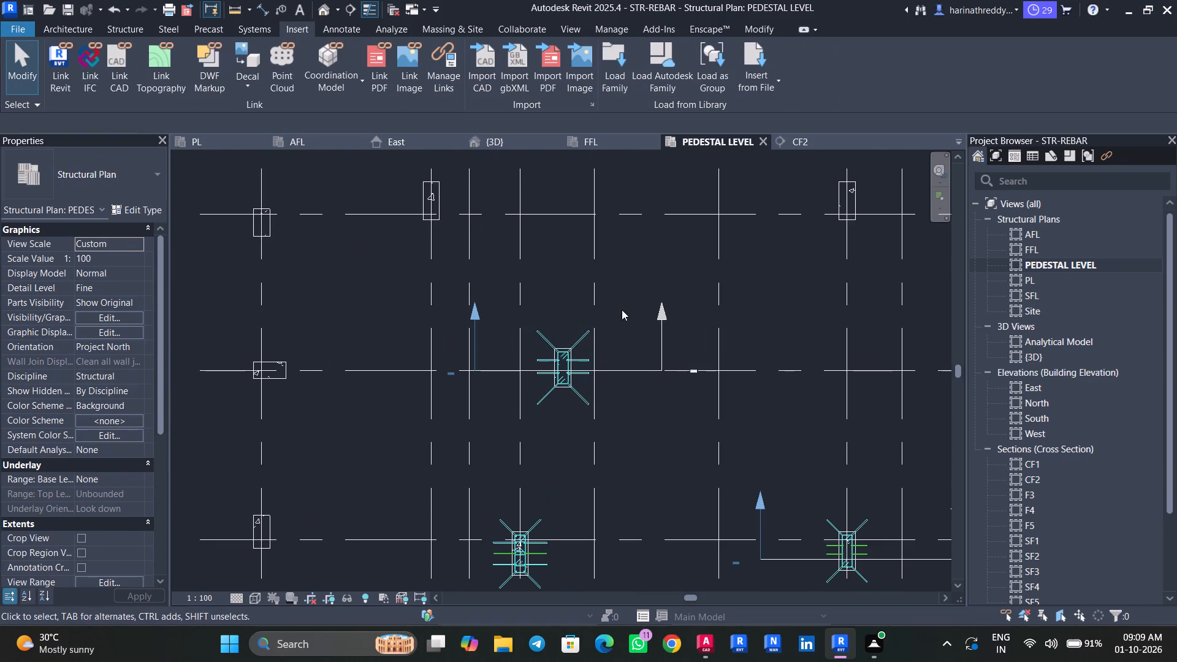
# Propagate the rebar of the C3 column at G-3 to the C3 column at G-5, aligned by host.
pyautogui.moveTo(661, 506); pyautogui.dragTo(434, 283, button='middle')
pyautogui.scroll(1, 627, 303)
pyautogui.scroll(-1, 630, 302)
pyautogui.scroll(1, 635, 296)
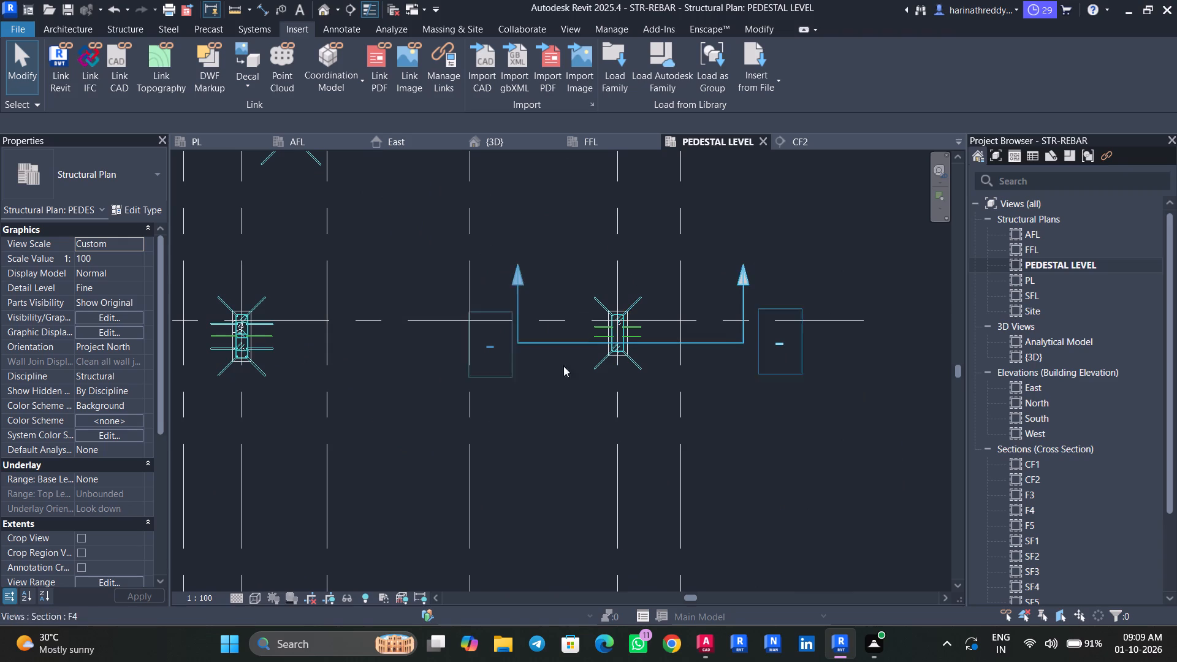
pyautogui.scroll(5, 627, 325)
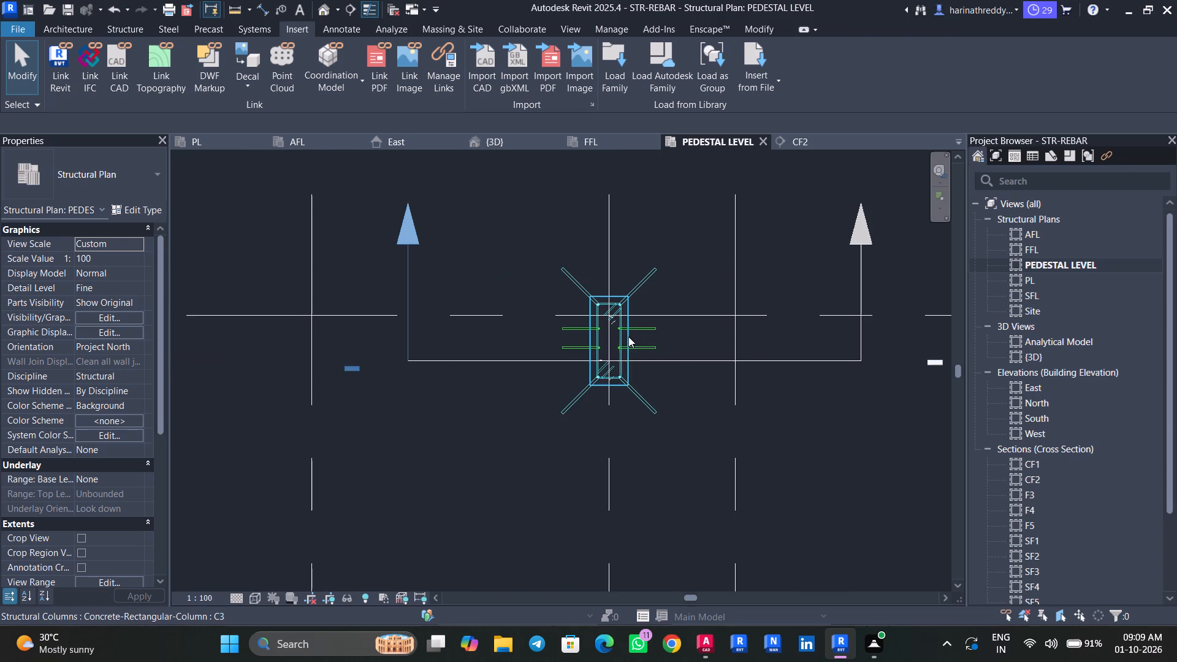
pyautogui.scroll(6, 628, 335)
pyautogui.press('Escape')
pyautogui.press('Escape')
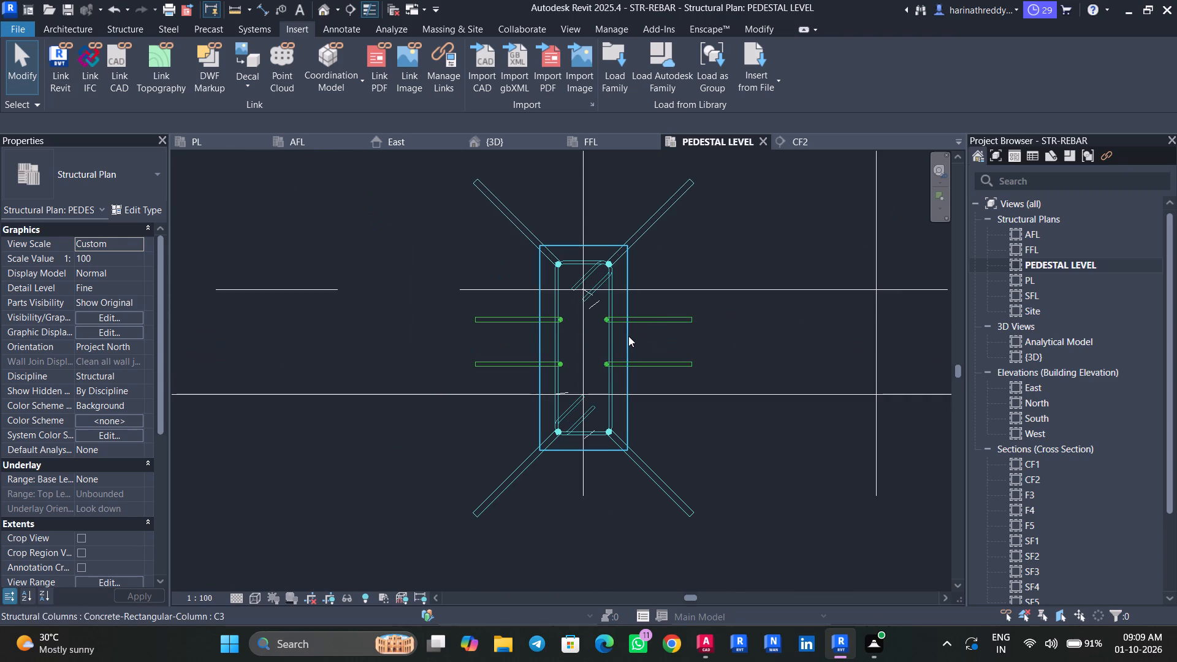
pyautogui.click(628, 336)
pyautogui.scroll(-2, 628, 336)
pyautogui.scroll(1, 628, 336)
pyautogui.scroll(-11, 628, 336)
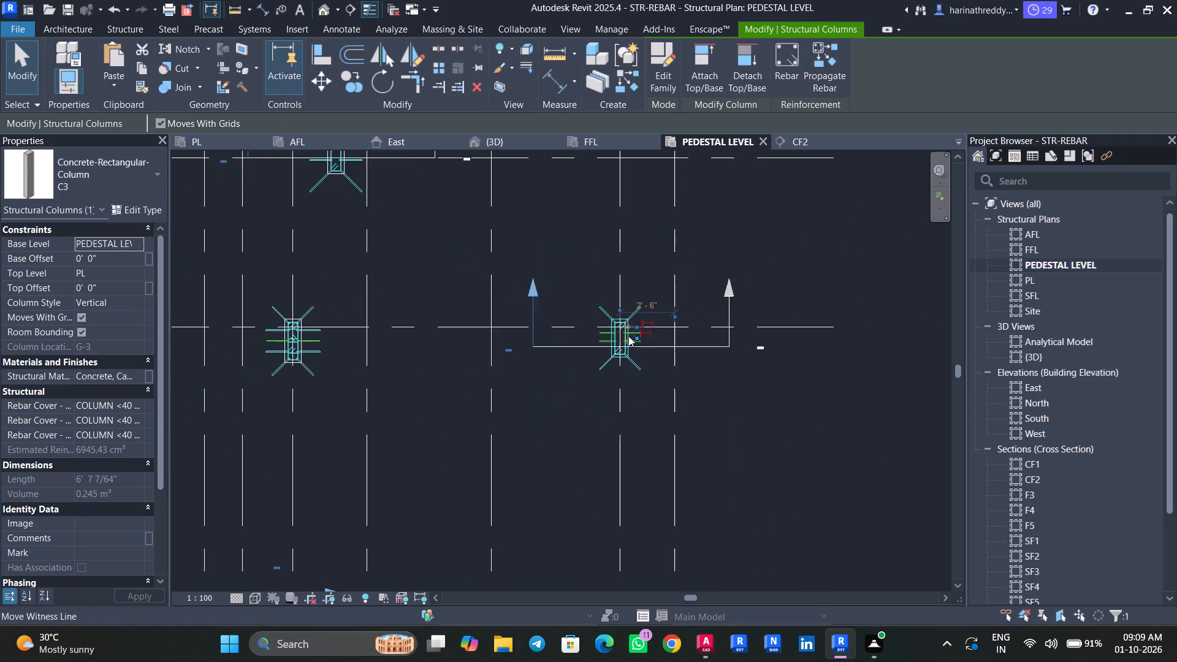
pyautogui.click(815, 72)
pyautogui.moveTo(676, 239); pyautogui.dragTo(705, 409, button='middle')
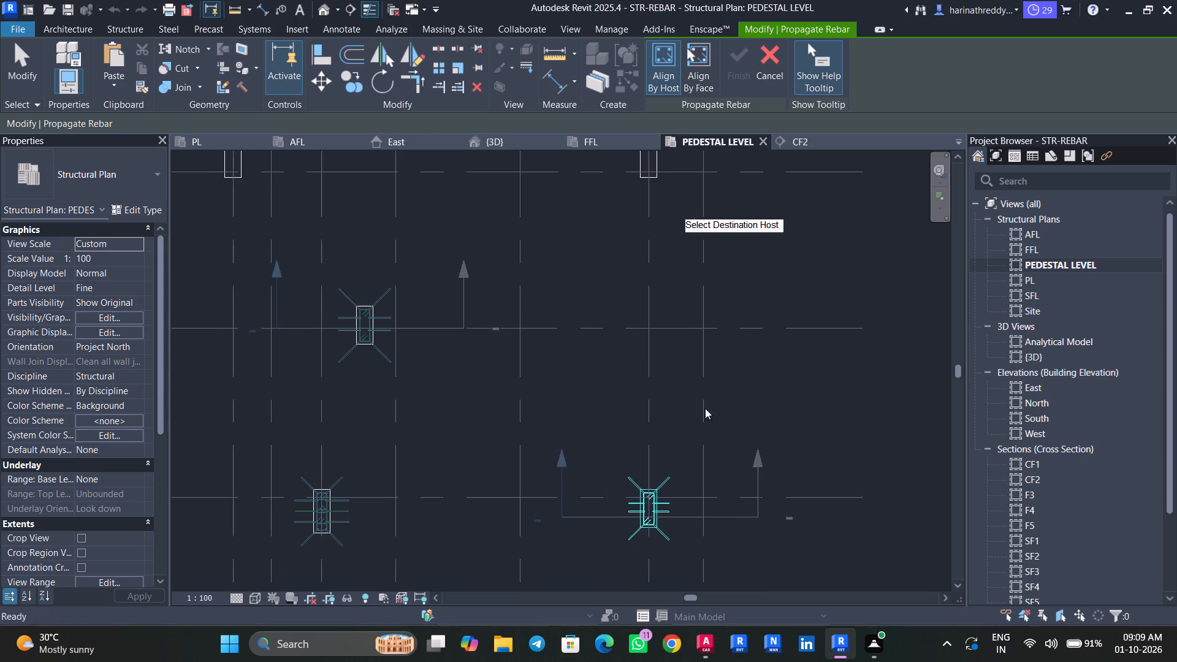
pyautogui.scroll(-3, 662, 359)
pyautogui.moveTo(665, 252); pyautogui.dragTo(658, 359, button='middle')
pyautogui.click(649, 348)
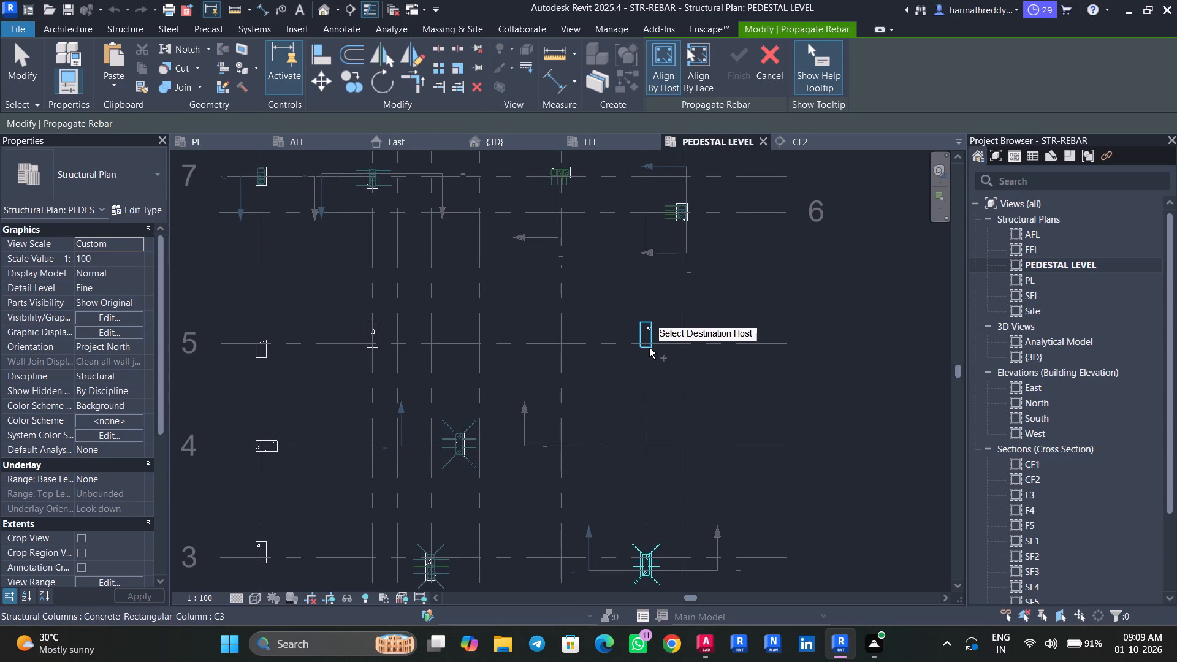
pyautogui.click(744, 74)
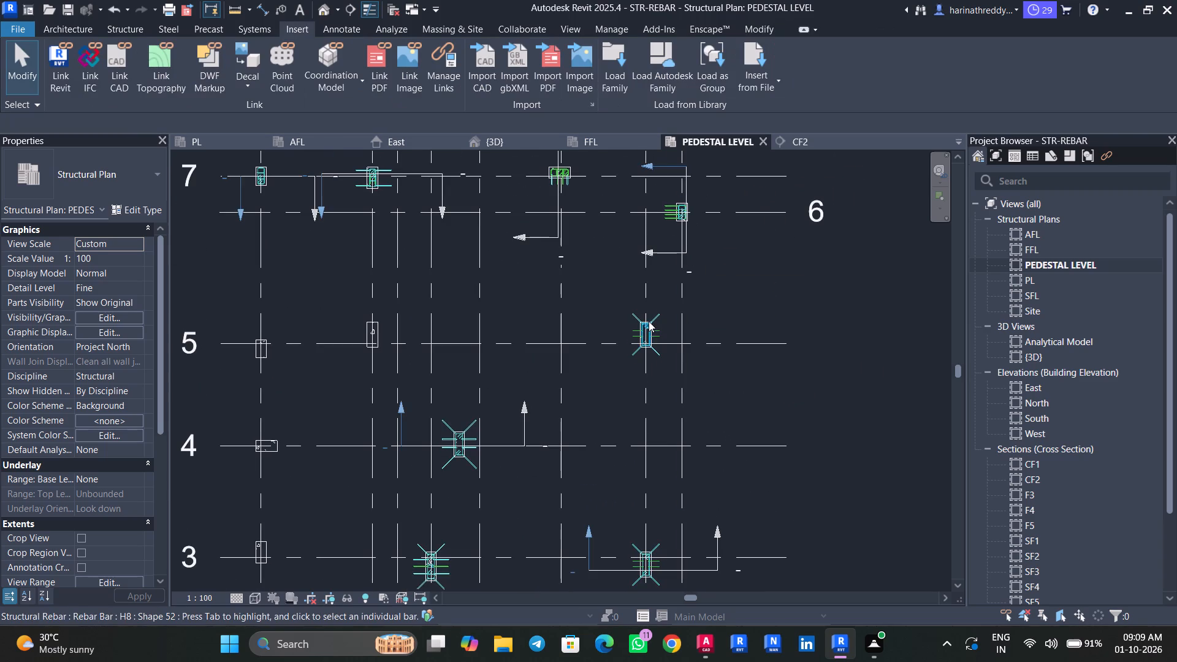
# Examine the rebar in the C3 column at G-5 and check the type of the column at B-5.
pyautogui.scroll(2, 649, 321)
pyautogui.scroll(-1, 649, 321)
pyautogui.scroll(2, 649, 321)
pyautogui.scroll(-2, 648, 321)
pyautogui.scroll(9, 648, 321)
pyautogui.press('Escape')
pyautogui.click(658, 327)
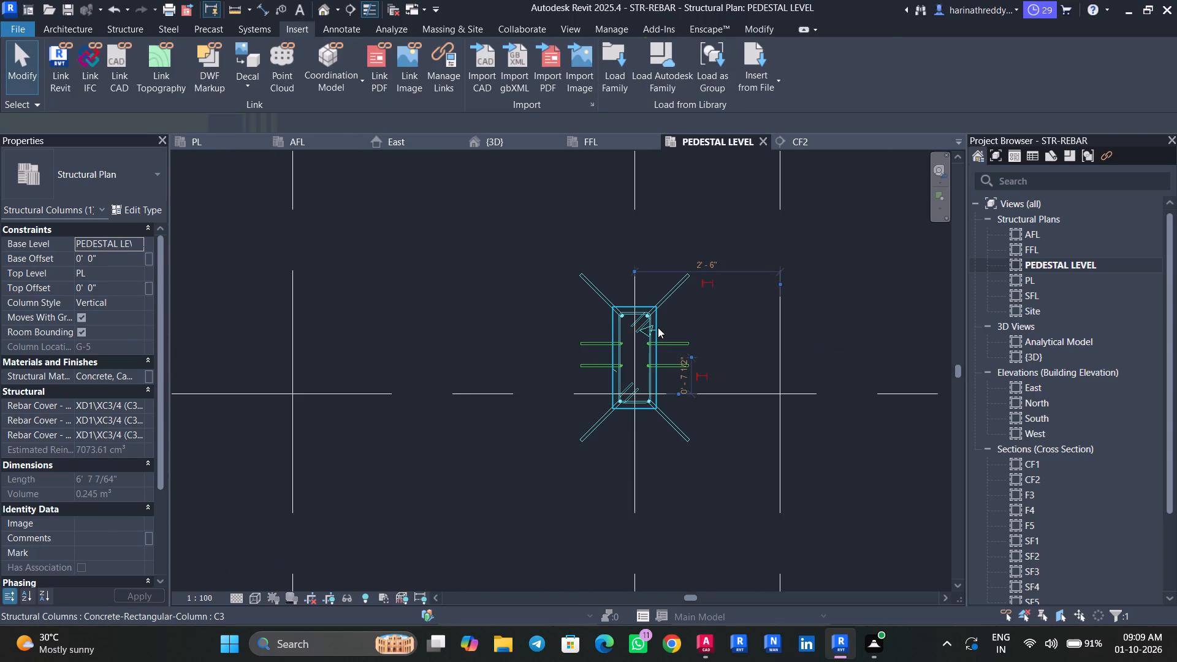
pyautogui.scroll(-10, 658, 327)
pyautogui.press('Escape')
pyautogui.press('Escape')
pyautogui.scroll(3, 383, 332)
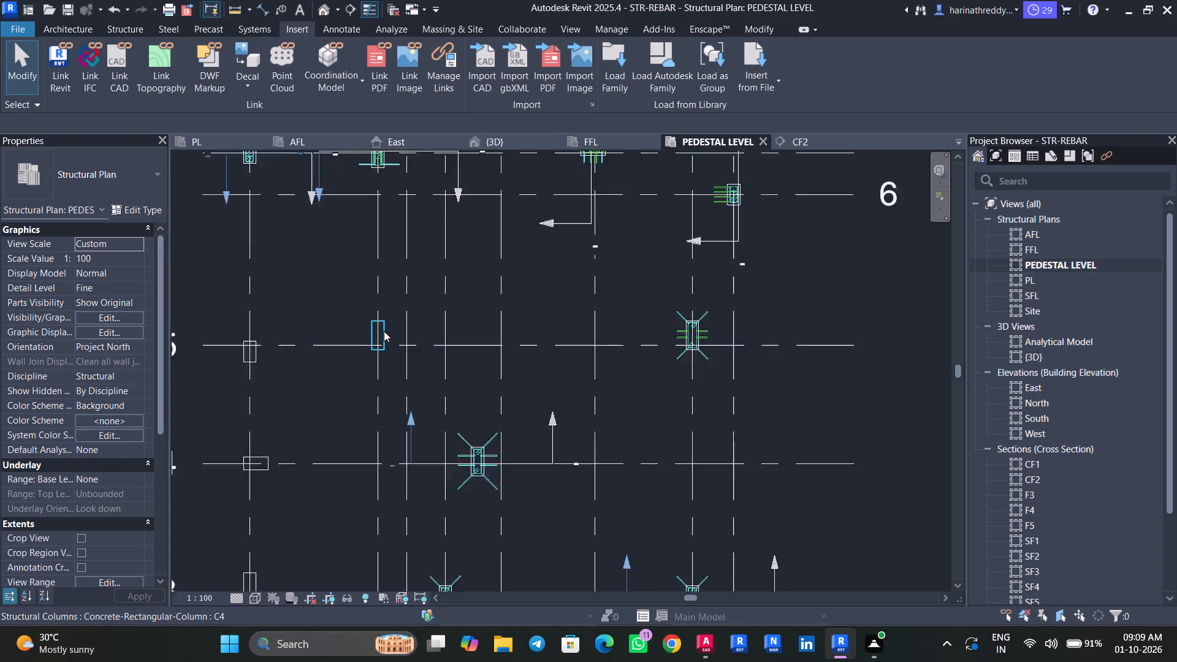
pyautogui.scroll(1, 384, 331)
pyautogui.click(384, 330)
pyautogui.scroll(-2, 384, 330)
pyautogui.scroll(1, 384, 330)
pyautogui.scroll(-1, 384, 330)
pyautogui.scroll(1, 384, 330)
pyautogui.scroll(-3, 384, 330)
pyautogui.press('Escape')
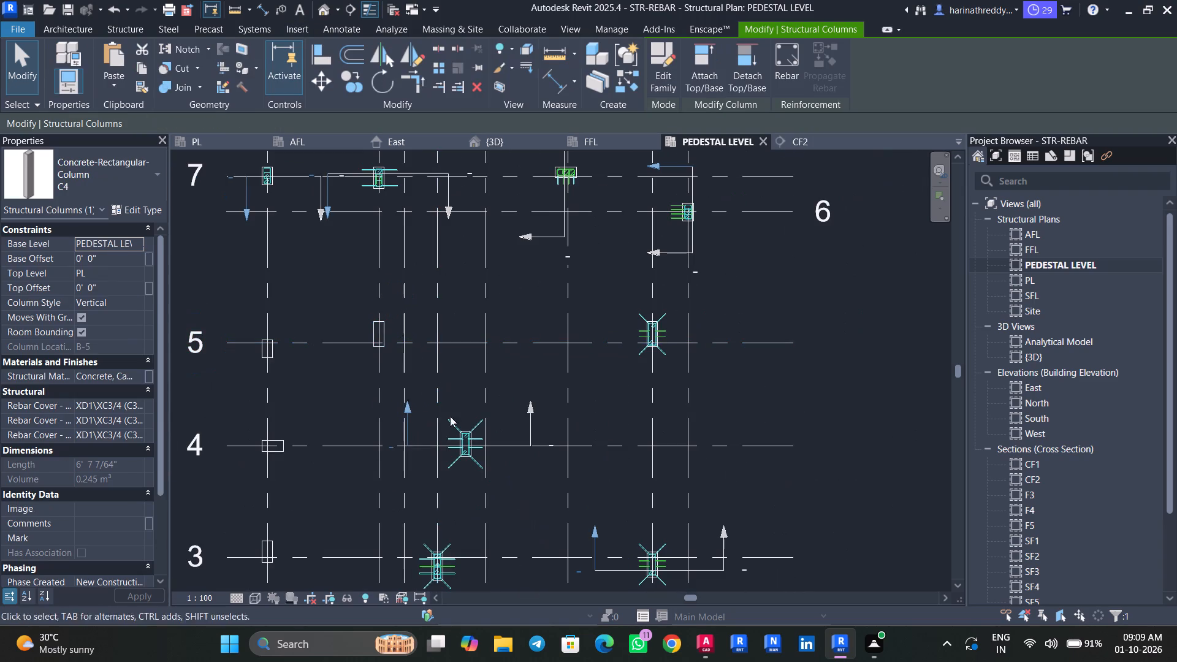
pyautogui.press('Escape')
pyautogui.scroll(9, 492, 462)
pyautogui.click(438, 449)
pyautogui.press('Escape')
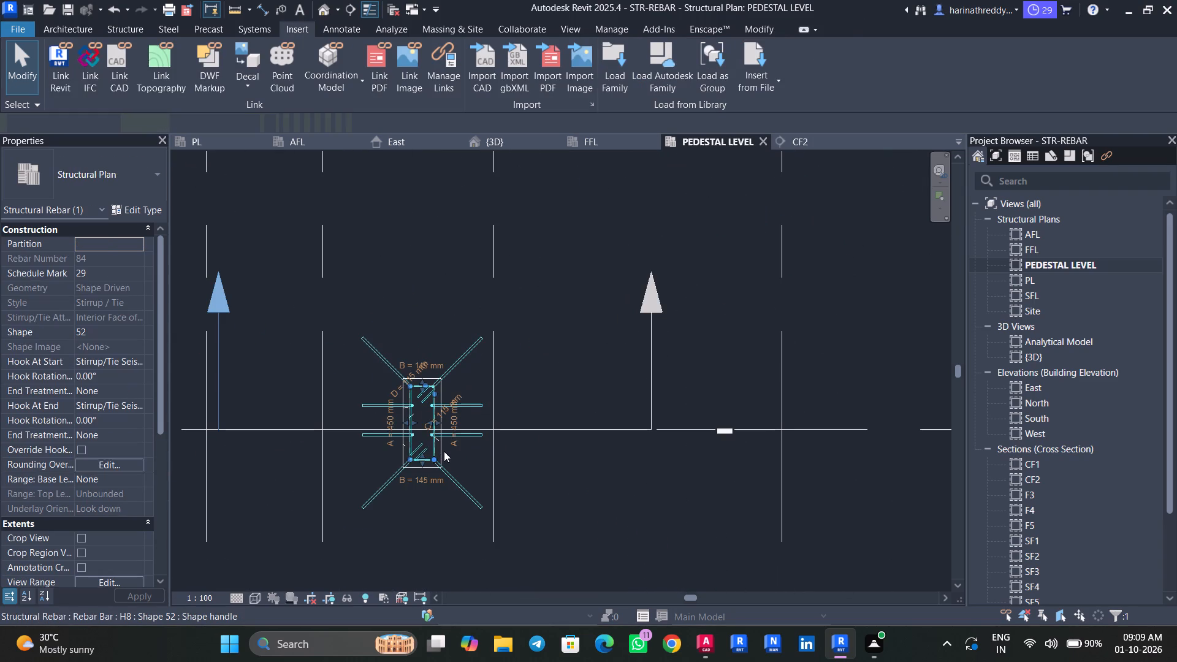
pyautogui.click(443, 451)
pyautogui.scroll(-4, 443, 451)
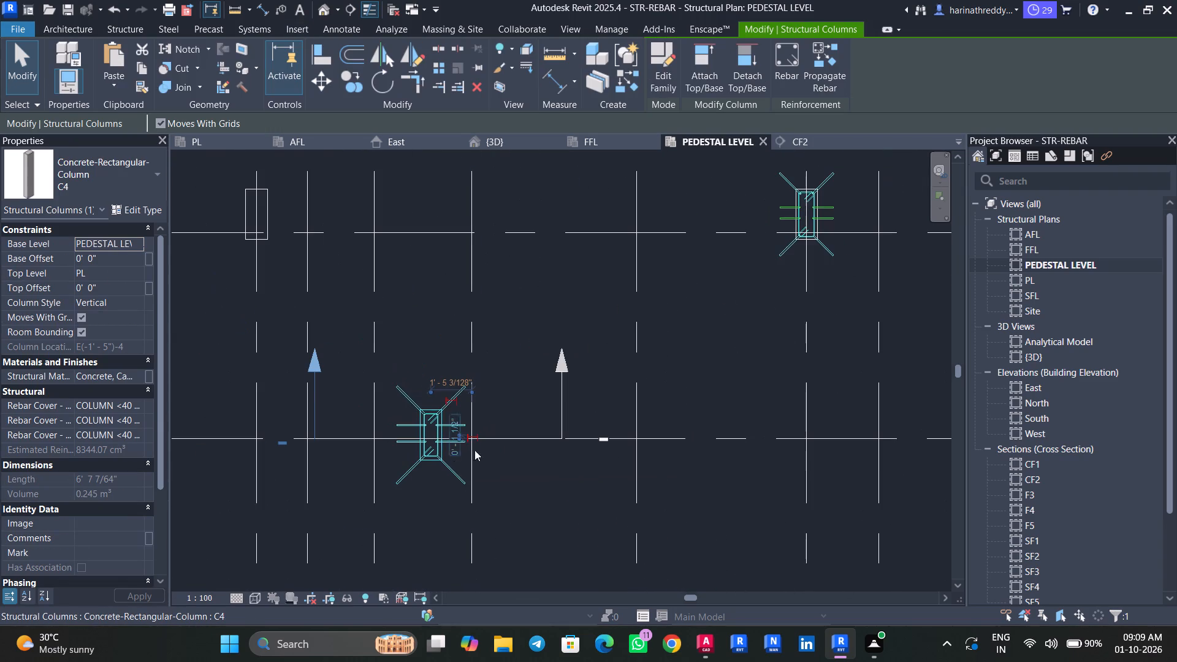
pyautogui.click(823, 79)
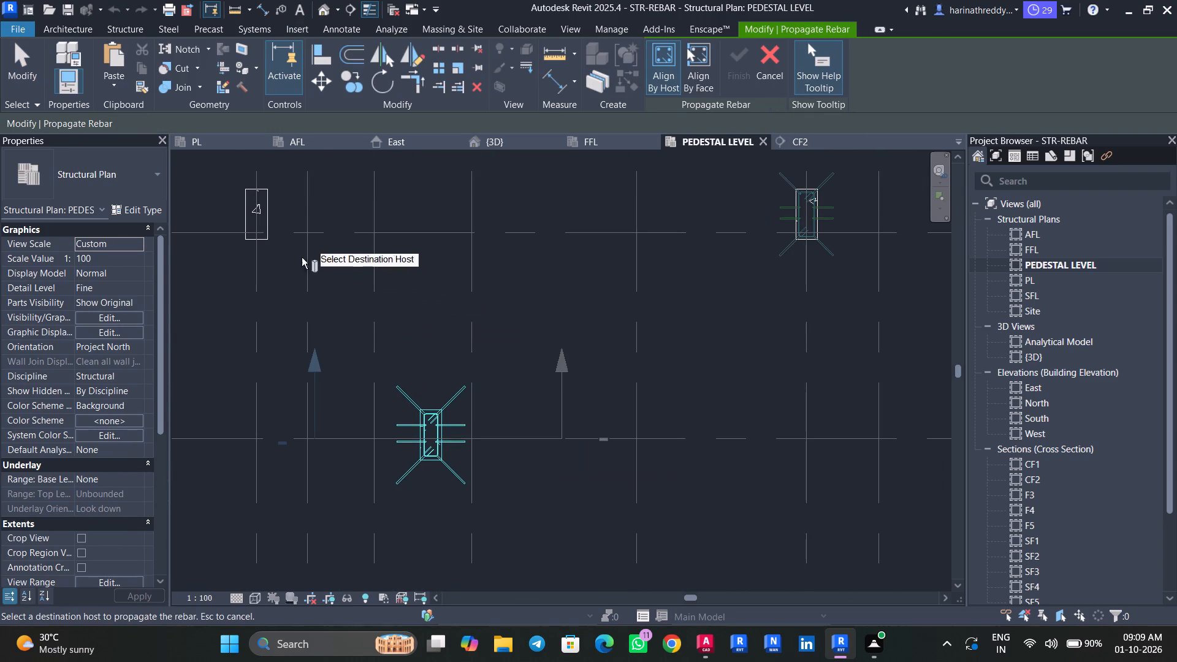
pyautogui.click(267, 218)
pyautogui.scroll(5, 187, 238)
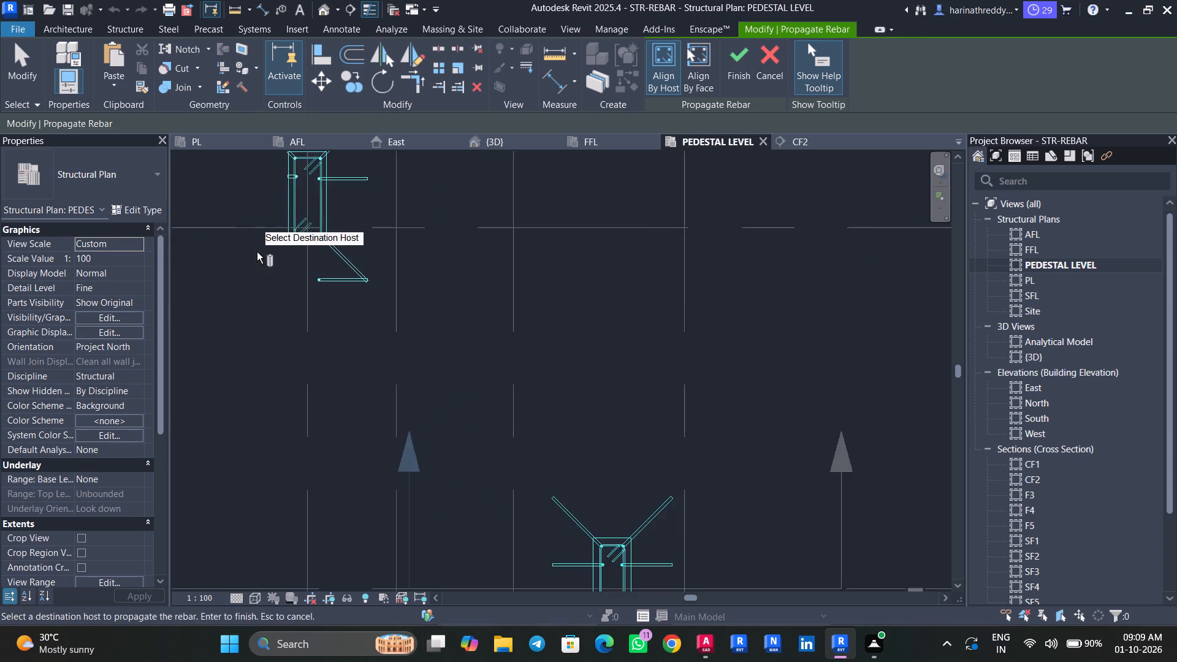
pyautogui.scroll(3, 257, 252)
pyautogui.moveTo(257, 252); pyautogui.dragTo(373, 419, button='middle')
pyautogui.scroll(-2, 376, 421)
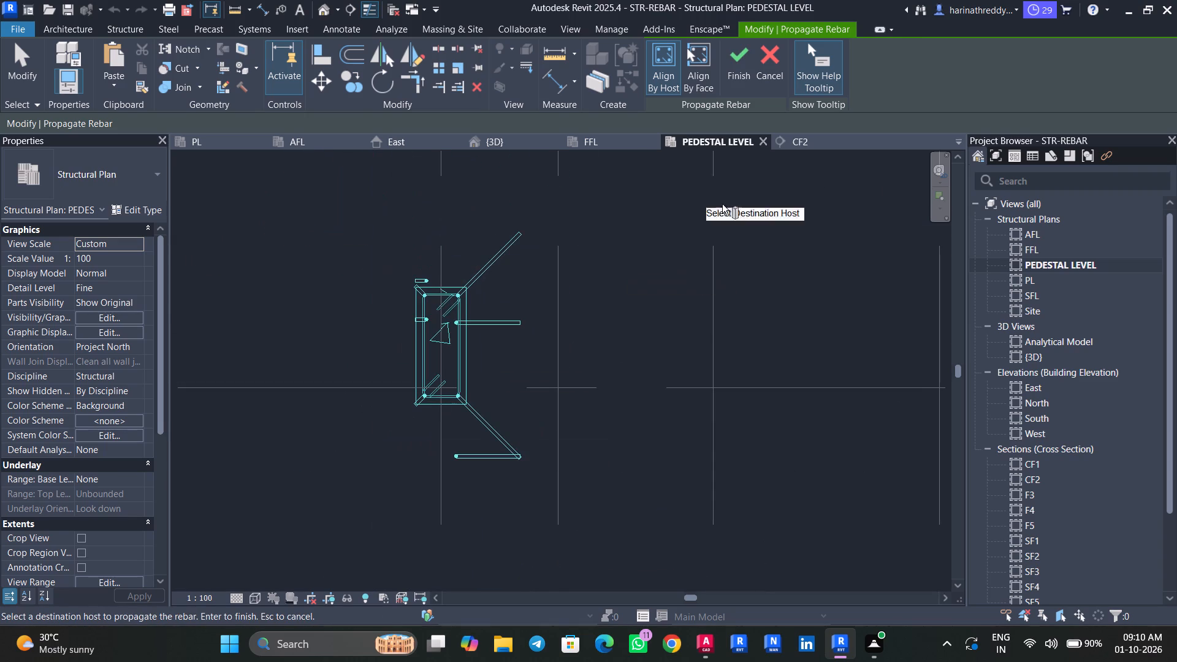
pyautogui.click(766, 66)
# Propagate the rebar of the C4 column on grid 4 near grid E to the C4 column at B-5, aligned by host.
pyautogui.scroll(4, 431, 410)
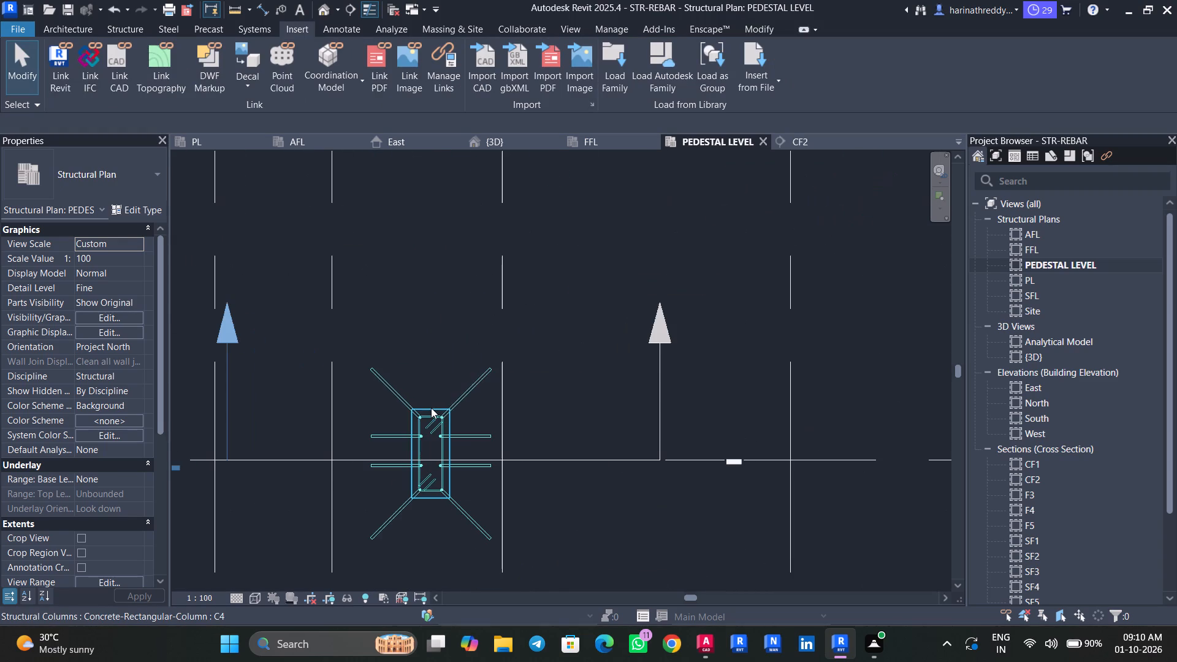
pyautogui.click(431, 408)
pyautogui.scroll(-3, 431, 408)
pyautogui.click(817, 69)
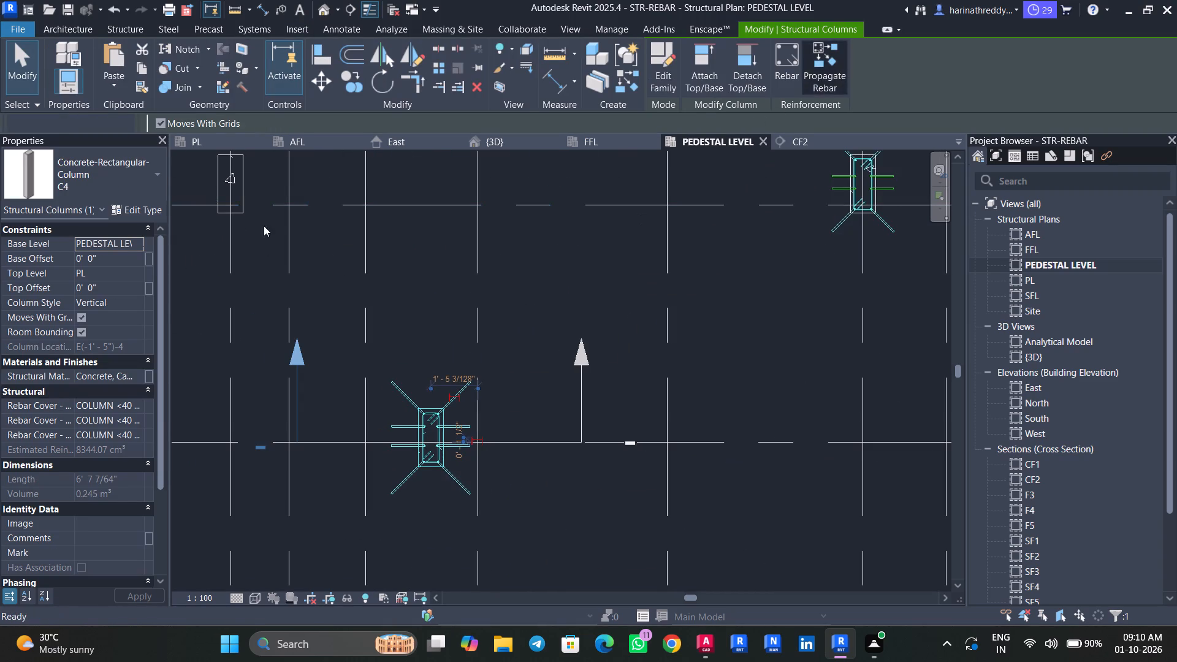
pyautogui.click(226, 212)
pyautogui.moveTo(263, 223); pyautogui.dragTo(358, 287, button='middle')
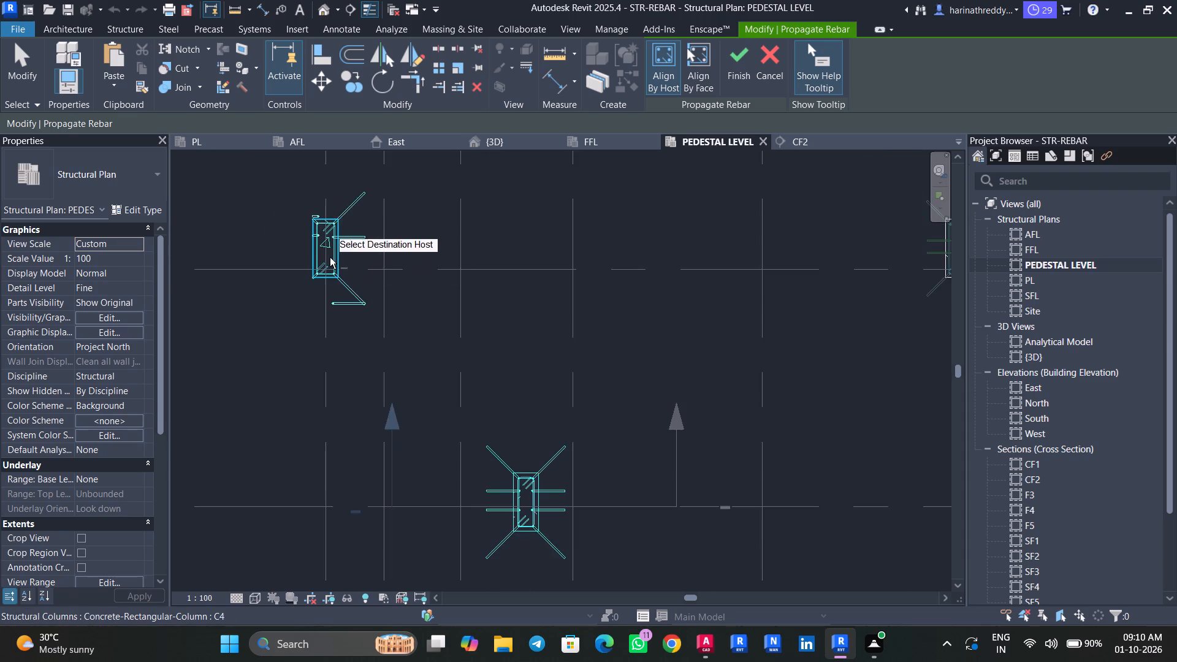
pyautogui.scroll(7, 330, 257)
pyautogui.moveTo(343, 268); pyautogui.dragTo(360, 302, button='middle')
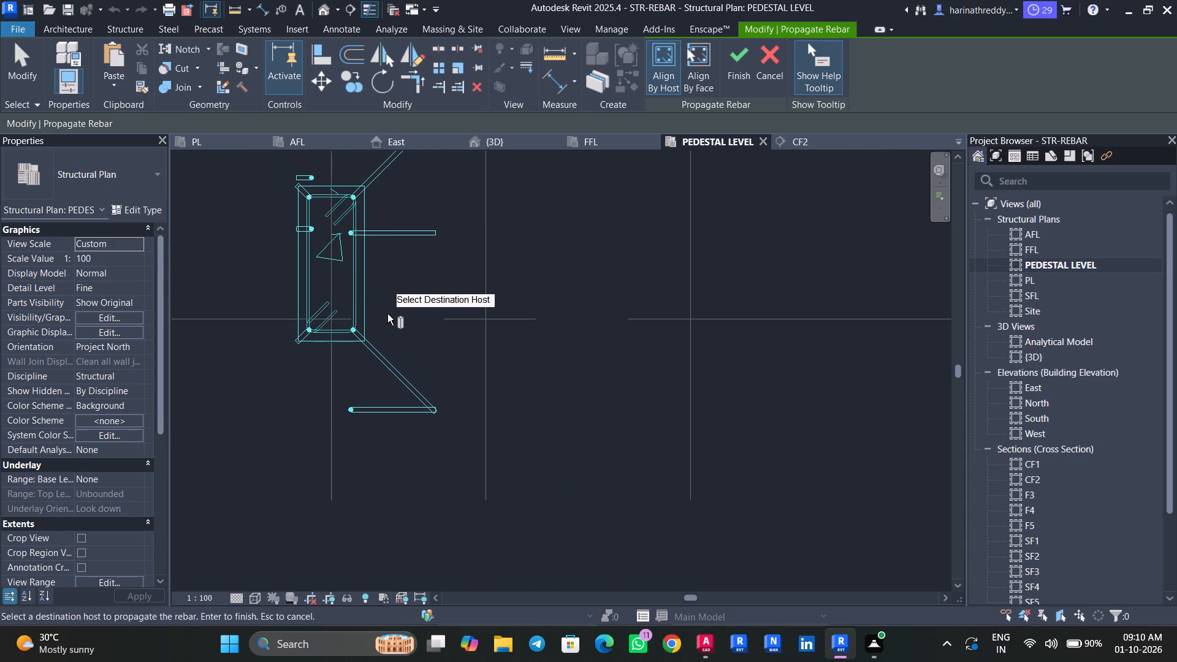
pyautogui.click(734, 74)
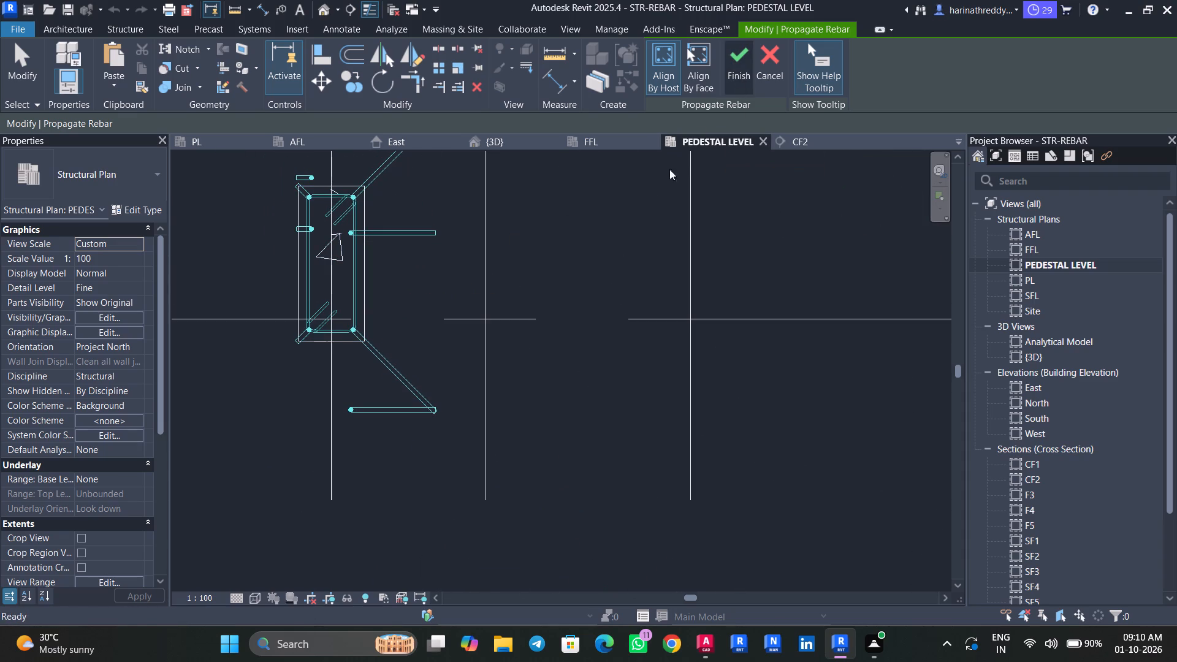
# Check the type of the column at A-5 and the ties in the reinforced column at A-7.
pyautogui.scroll(-3, 441, 332)
pyautogui.scroll(1, 441, 332)
pyautogui.scroll(-12, 441, 332)
pyautogui.moveTo(484, 337); pyautogui.dragTo(516, 302, button='middle')
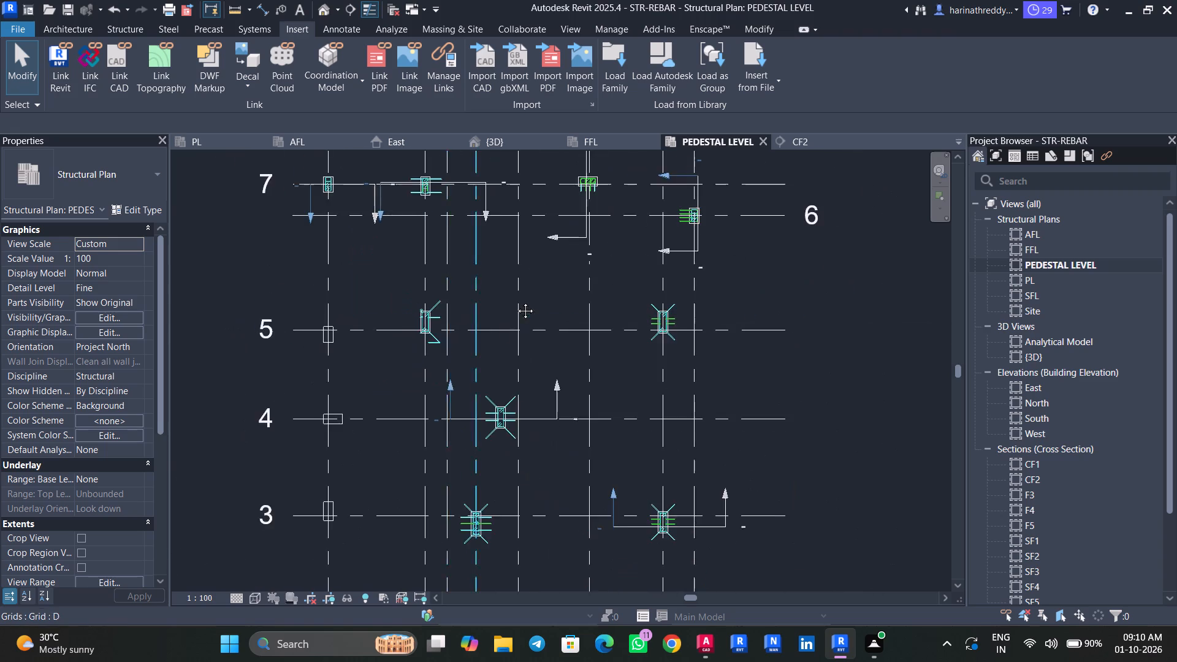
pyautogui.moveTo(516, 302); pyautogui.dragTo(517, 301, button='middle')
pyautogui.press('Escape')
pyautogui.click(365, 305)
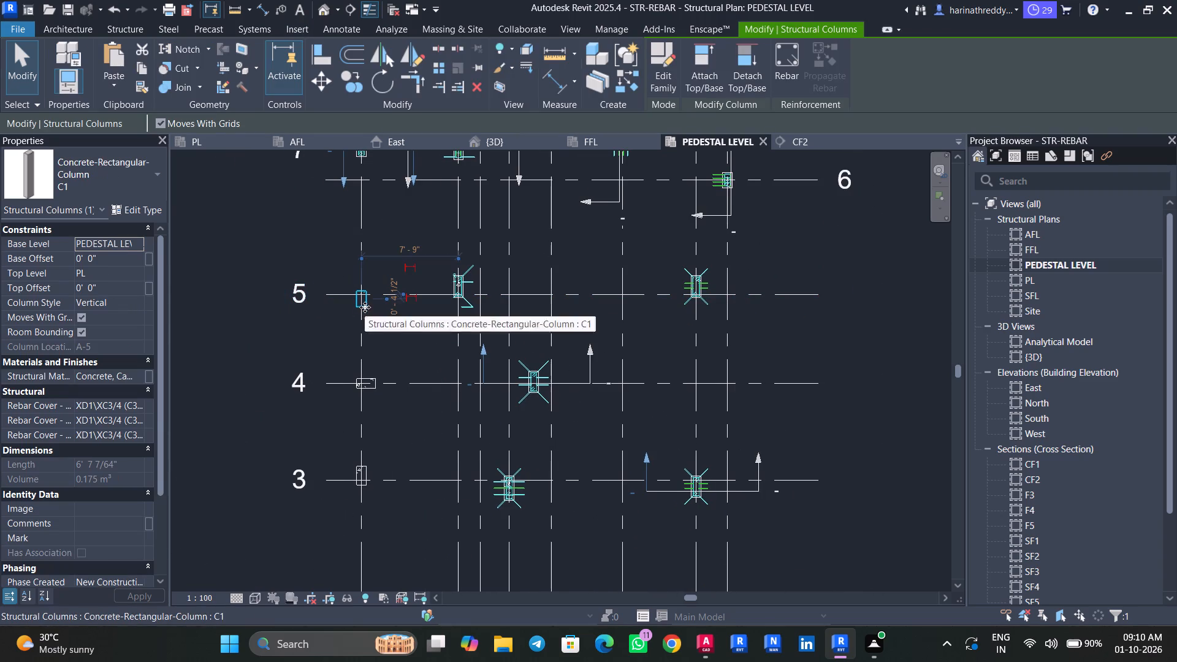
pyautogui.press('Escape')
pyautogui.click(369, 156)
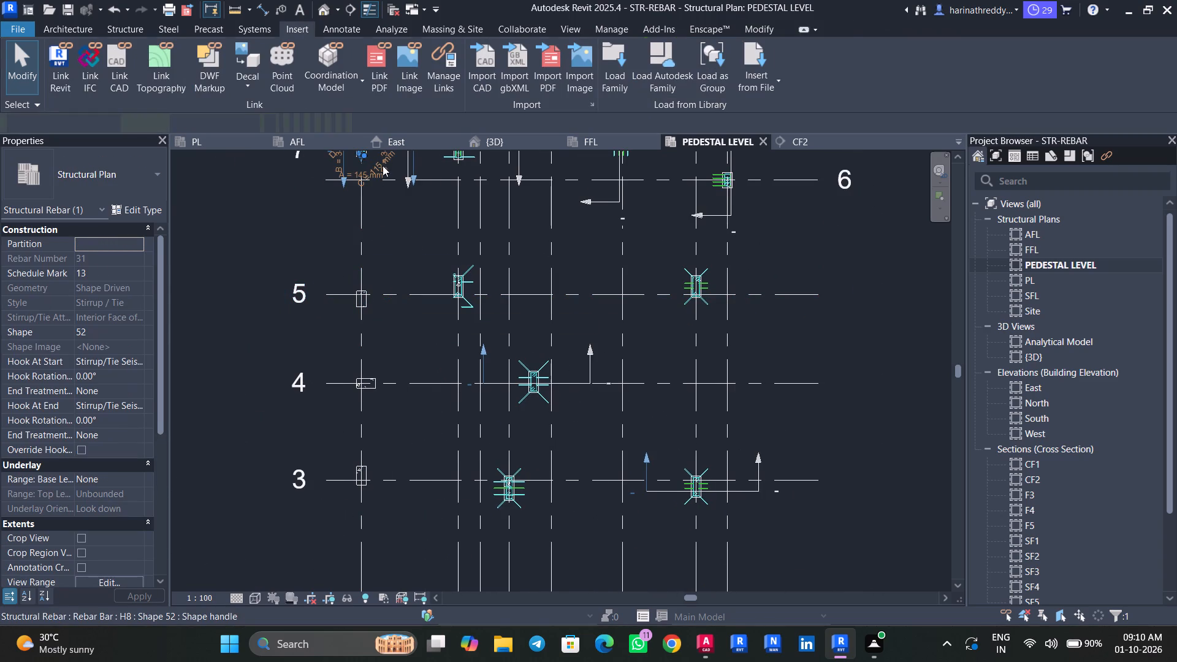
pyautogui.press('Escape')
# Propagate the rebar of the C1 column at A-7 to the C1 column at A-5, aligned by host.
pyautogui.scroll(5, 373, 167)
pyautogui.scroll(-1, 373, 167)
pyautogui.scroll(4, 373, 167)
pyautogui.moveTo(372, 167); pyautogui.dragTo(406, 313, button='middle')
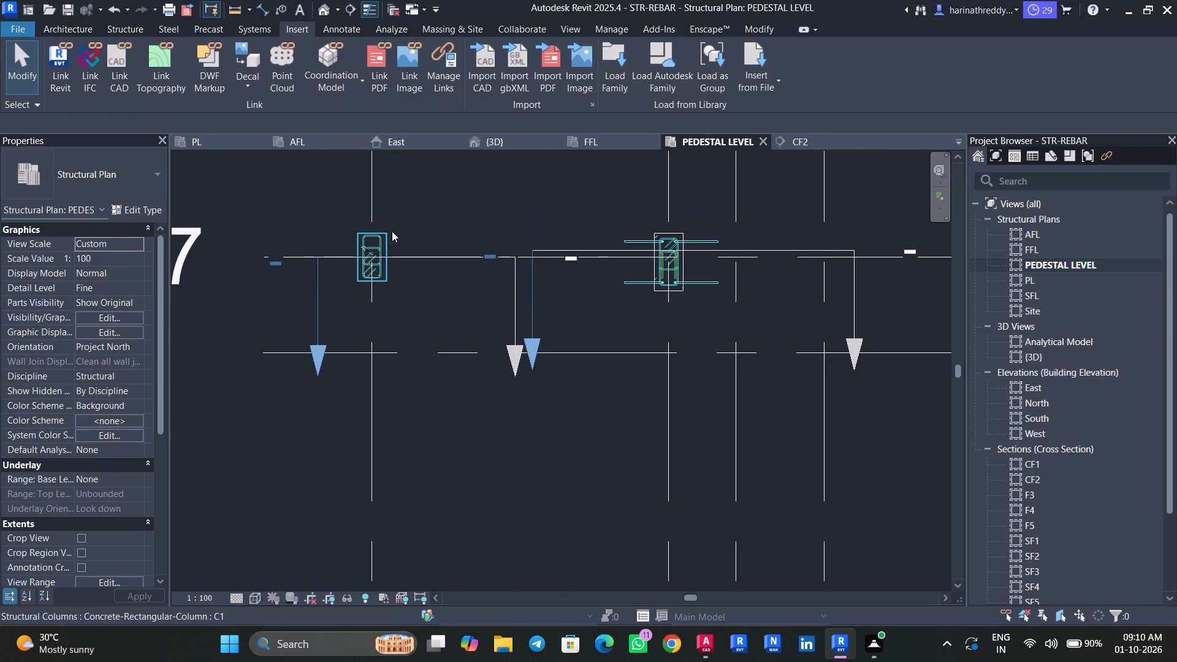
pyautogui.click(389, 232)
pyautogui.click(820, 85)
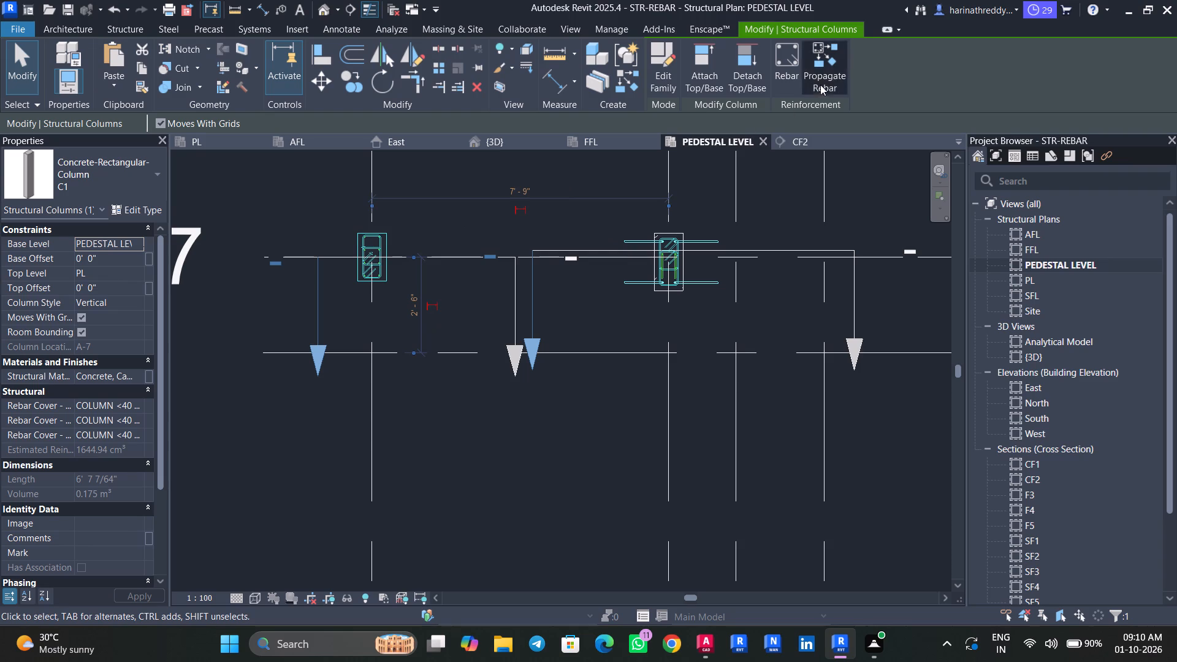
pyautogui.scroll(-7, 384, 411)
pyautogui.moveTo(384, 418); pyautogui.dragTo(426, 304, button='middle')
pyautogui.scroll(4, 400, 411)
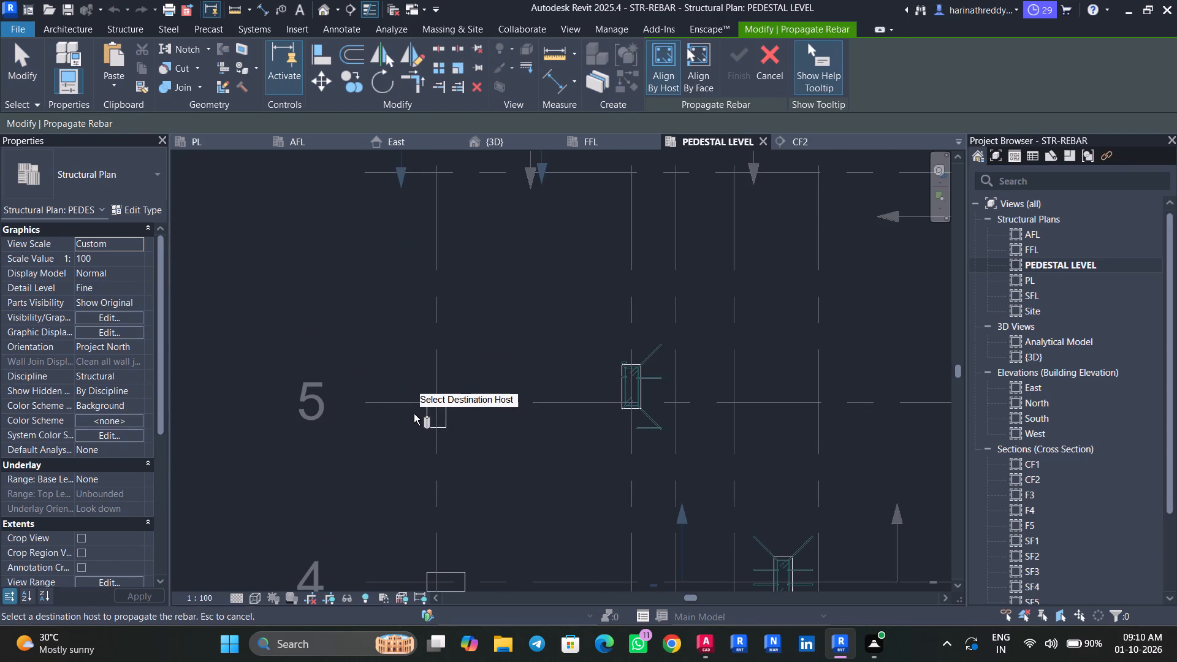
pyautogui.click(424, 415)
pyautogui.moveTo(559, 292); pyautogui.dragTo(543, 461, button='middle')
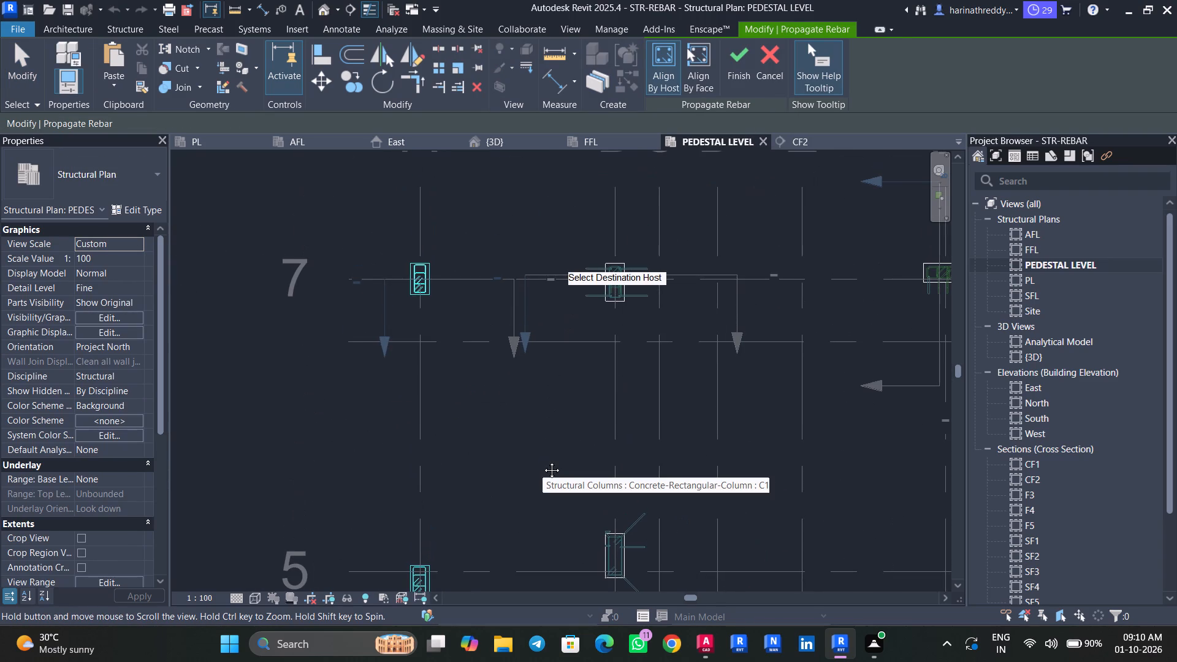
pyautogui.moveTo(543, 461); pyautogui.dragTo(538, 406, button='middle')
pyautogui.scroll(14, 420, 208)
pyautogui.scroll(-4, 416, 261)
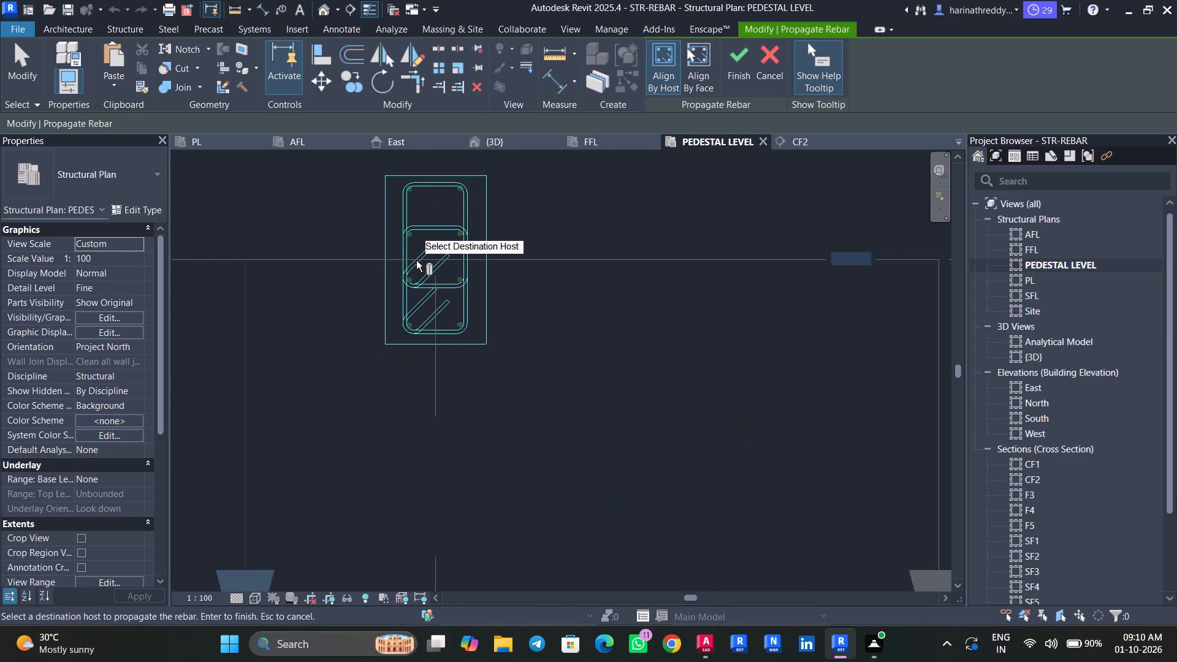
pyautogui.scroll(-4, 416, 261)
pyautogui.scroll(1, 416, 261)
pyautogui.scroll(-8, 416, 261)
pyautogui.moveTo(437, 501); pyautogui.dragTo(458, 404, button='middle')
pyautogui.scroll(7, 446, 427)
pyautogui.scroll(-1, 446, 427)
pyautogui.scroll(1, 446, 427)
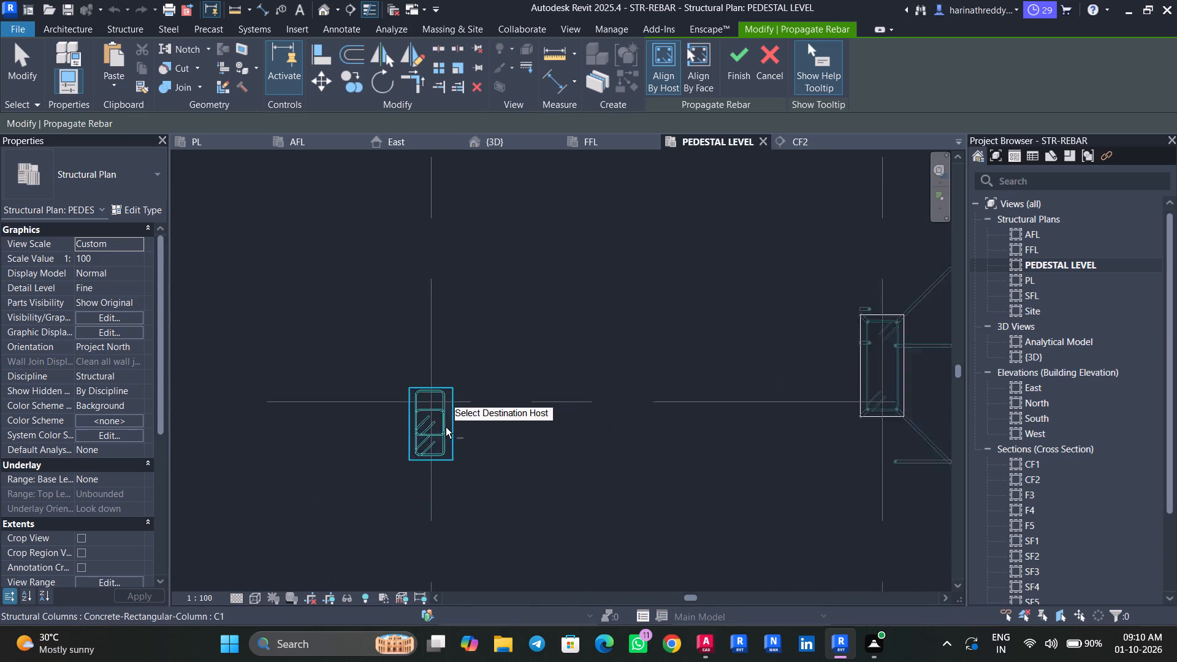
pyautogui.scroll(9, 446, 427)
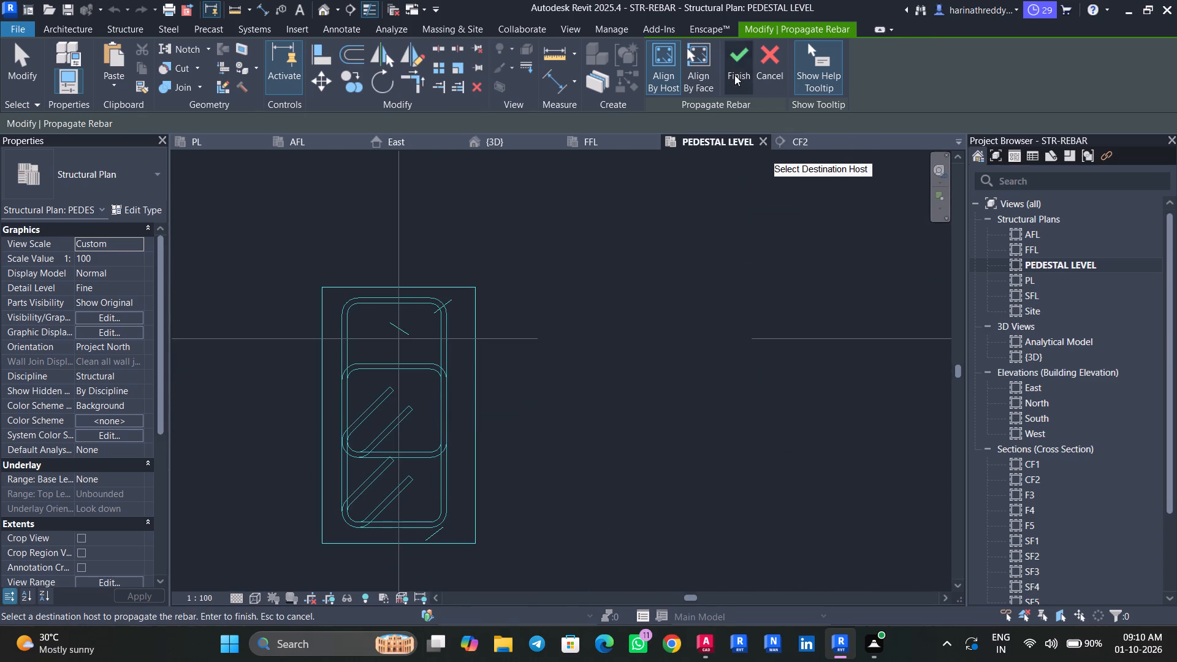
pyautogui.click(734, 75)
# Examine the inner and outer H8 ties in the C1 column at A-5.
pyautogui.press('Escape')
pyautogui.click(422, 366)
pyautogui.press('Escape')
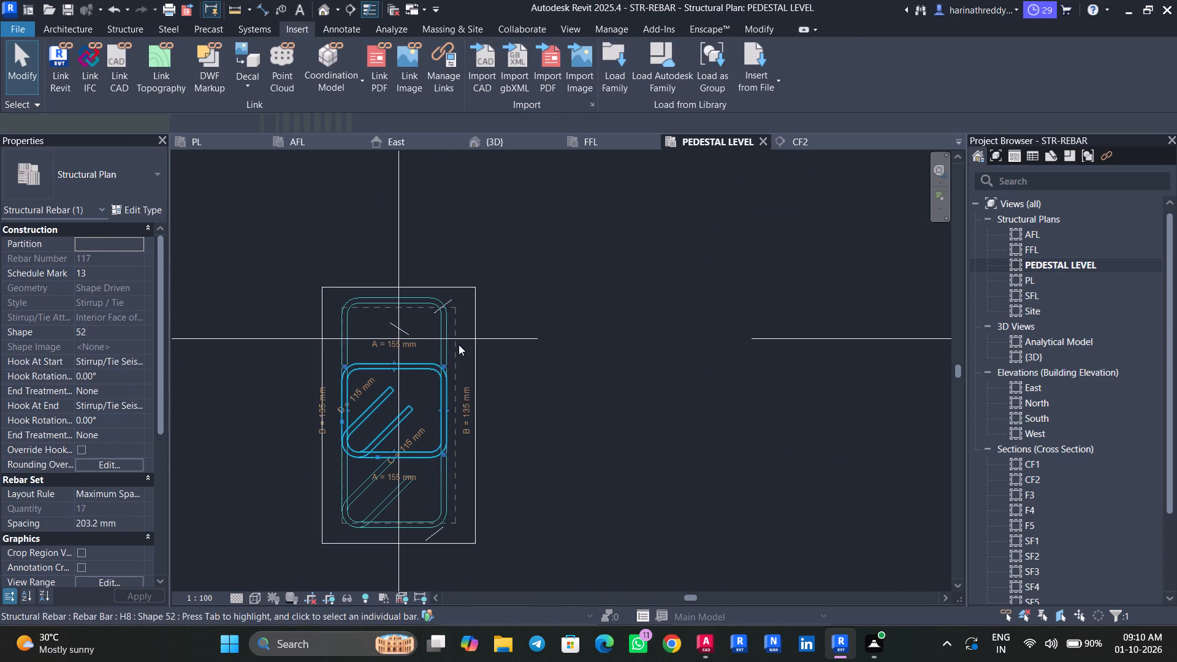
pyautogui.scroll(4, 331, 403)
pyautogui.click(397, 337)
pyautogui.press('Escape')
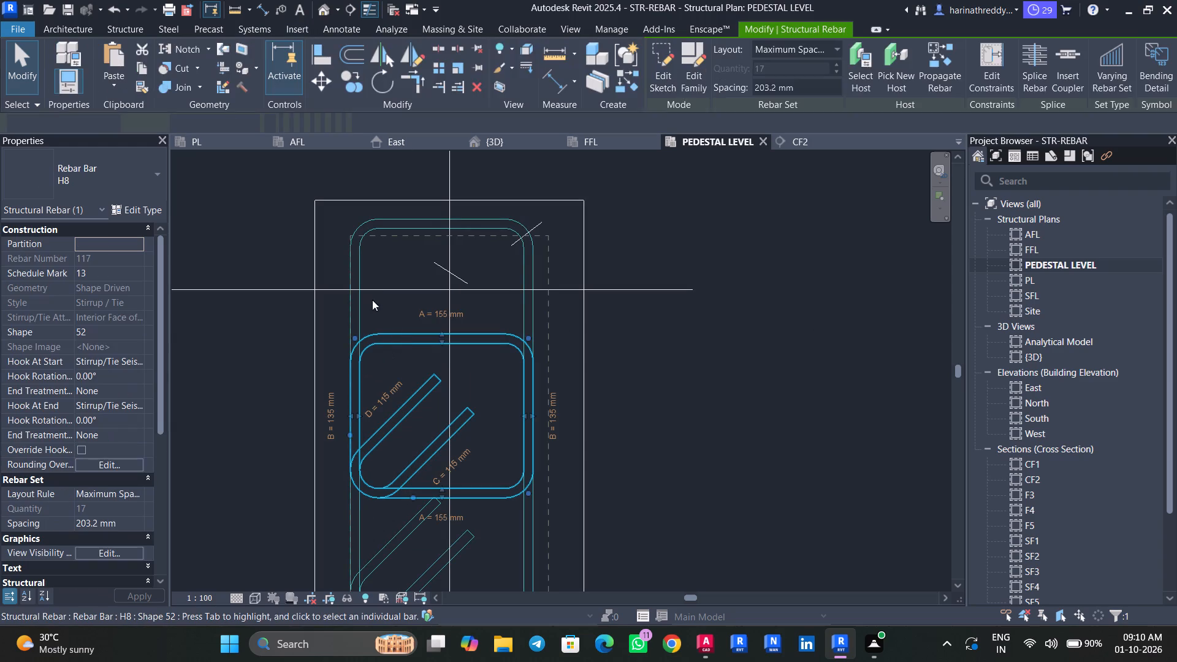
pyautogui.click(381, 230)
pyautogui.scroll(-9, 391, 306)
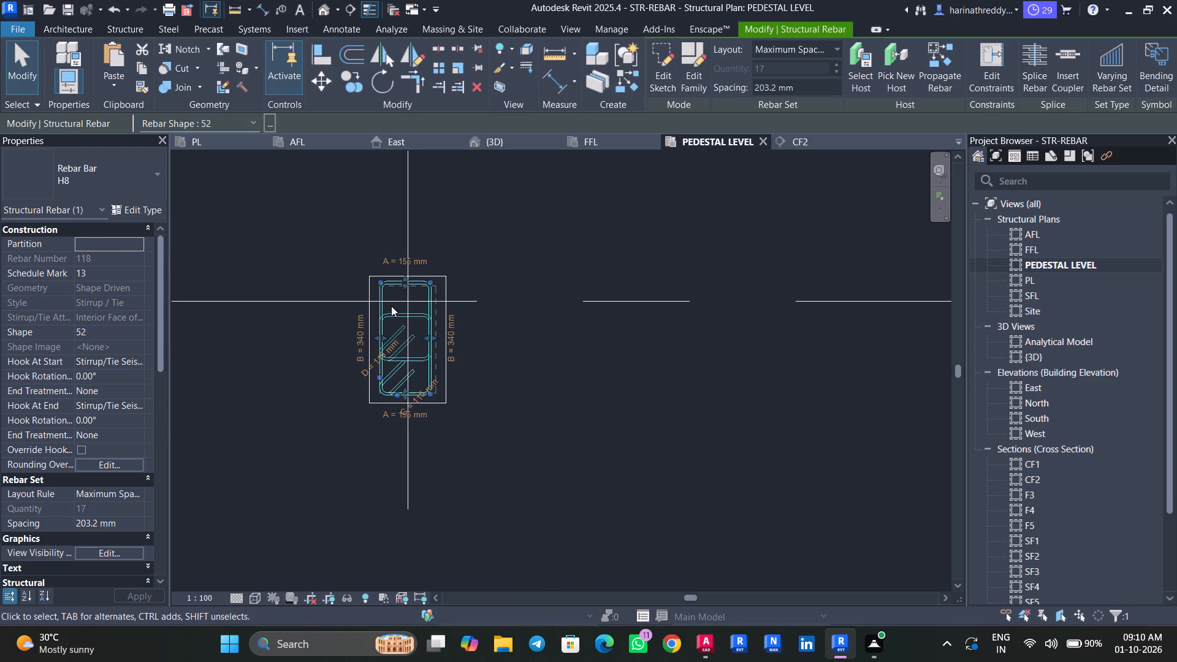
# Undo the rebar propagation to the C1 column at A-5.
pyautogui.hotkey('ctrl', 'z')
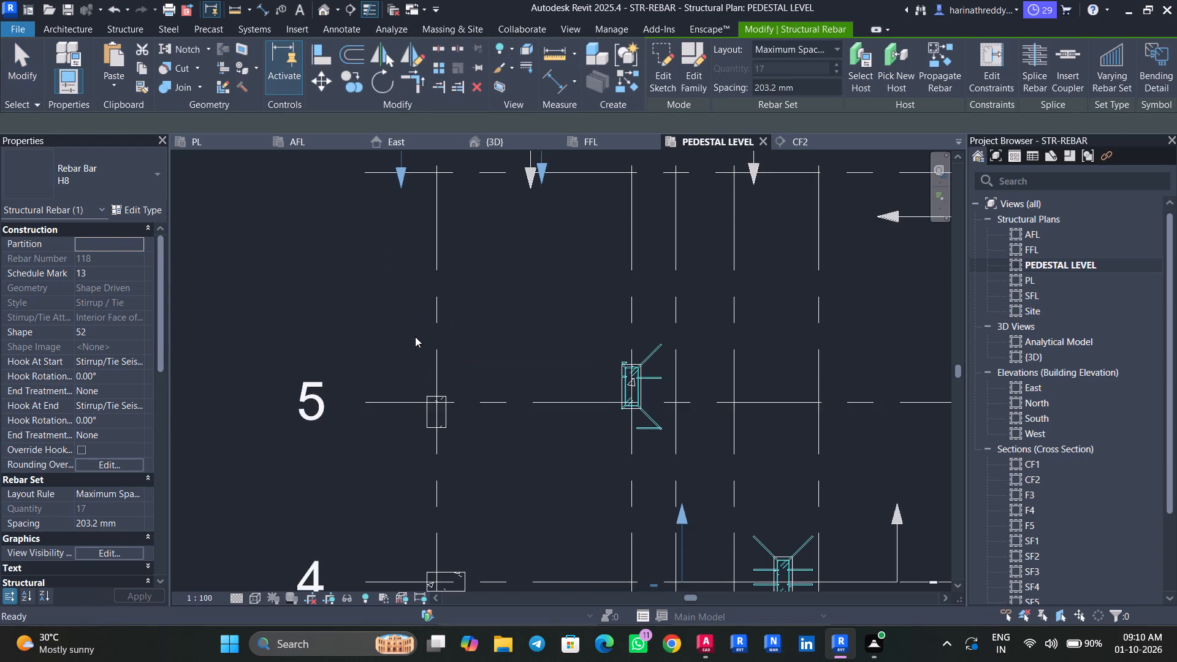
# In the C4 column at B-5, move the west two-bar H16 set's upper bar inside the column and its lower bar further south.
pyautogui.scroll(-3, 528, 376)
pyautogui.scroll(17, 604, 388)
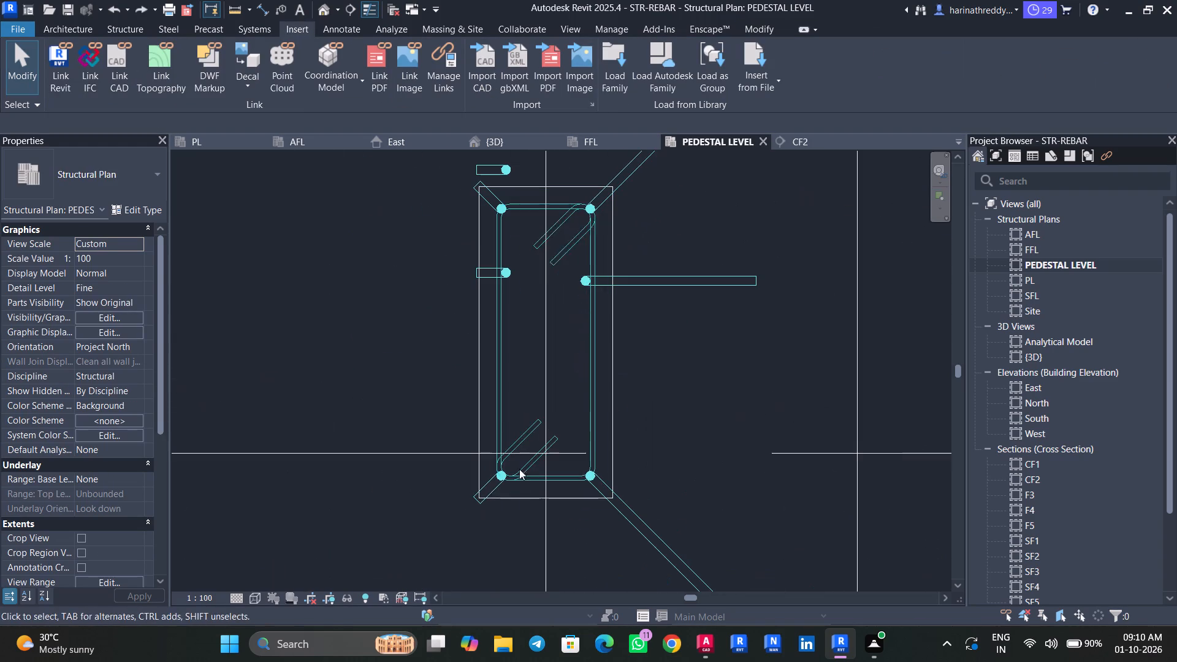
pyautogui.click(490, 488)
pyautogui.press('Escape')
pyautogui.press('Escape')
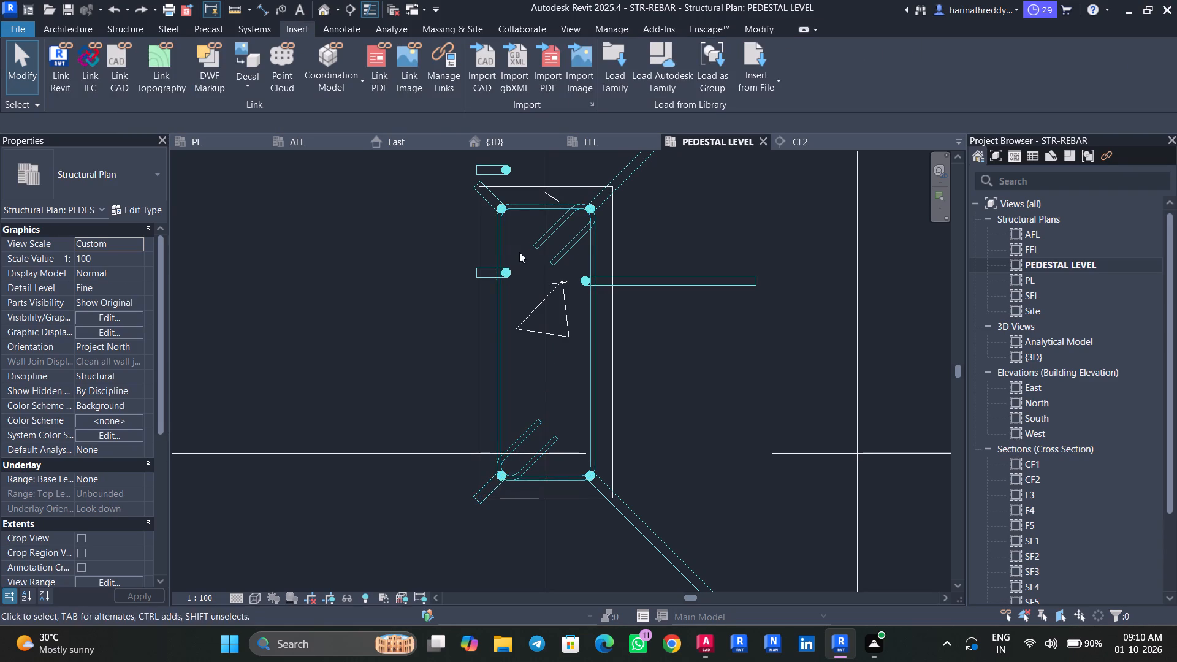
pyautogui.moveTo(521, 252); pyautogui.dragTo(571, 408, button='middle')
pyautogui.scroll(1, 571, 408)
pyautogui.click(543, 310)
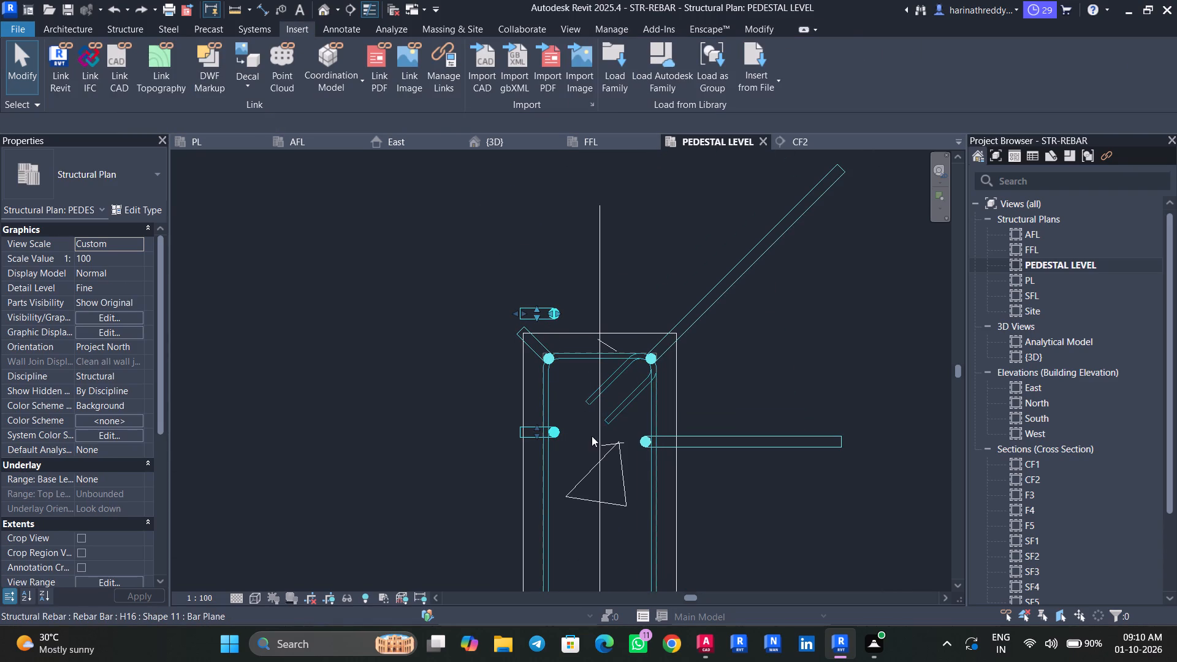
pyautogui.moveTo(592, 436); pyautogui.dragTo(571, 330, button='middle')
pyautogui.moveTo(516, 209); pyautogui.dragTo(522, 246)
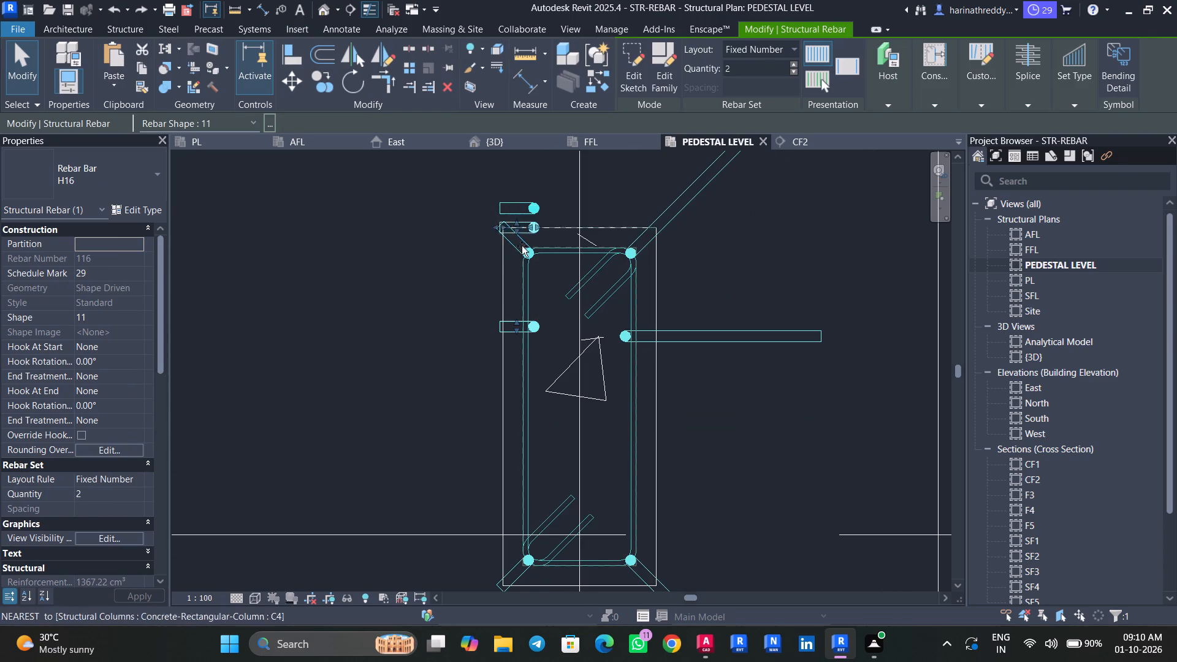
pyautogui.moveTo(522, 246); pyautogui.dragTo(527, 289)
pyautogui.moveTo(516, 325); pyautogui.dragTo(516, 332)
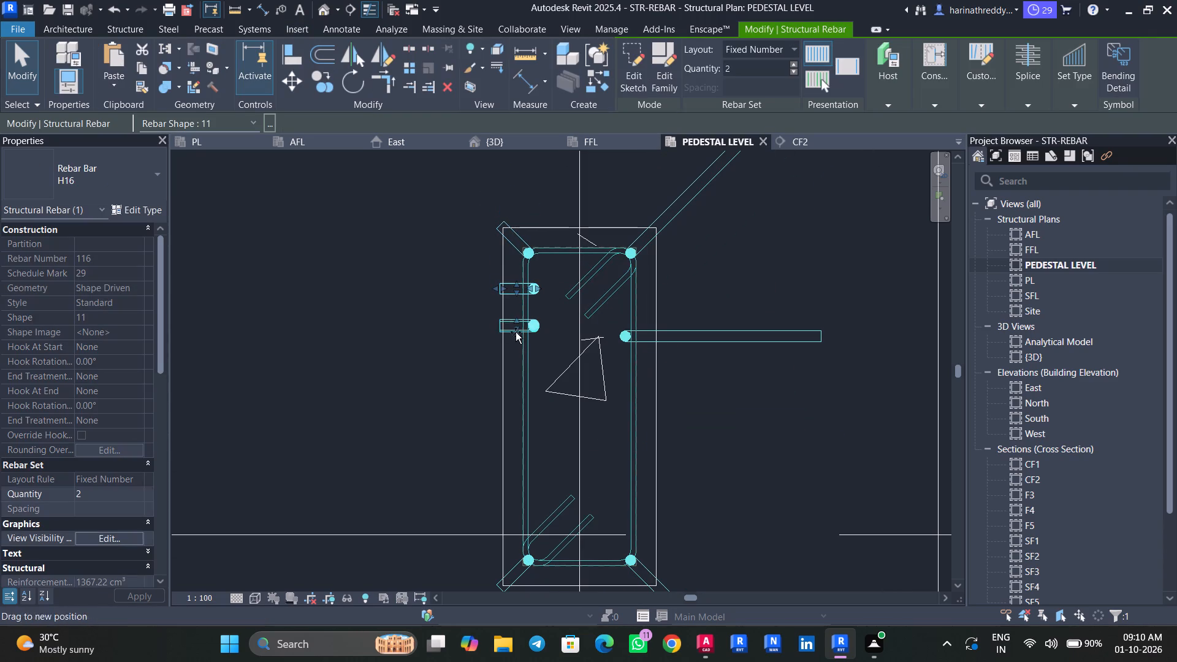
pyautogui.moveTo(516, 332); pyautogui.dragTo(512, 439)
# Move the lower bar of the C4 column's east two-bar H16 set from outside the footprint to inside the ties.
pyautogui.moveTo(733, 552); pyautogui.dragTo(699, 503, button='middle')
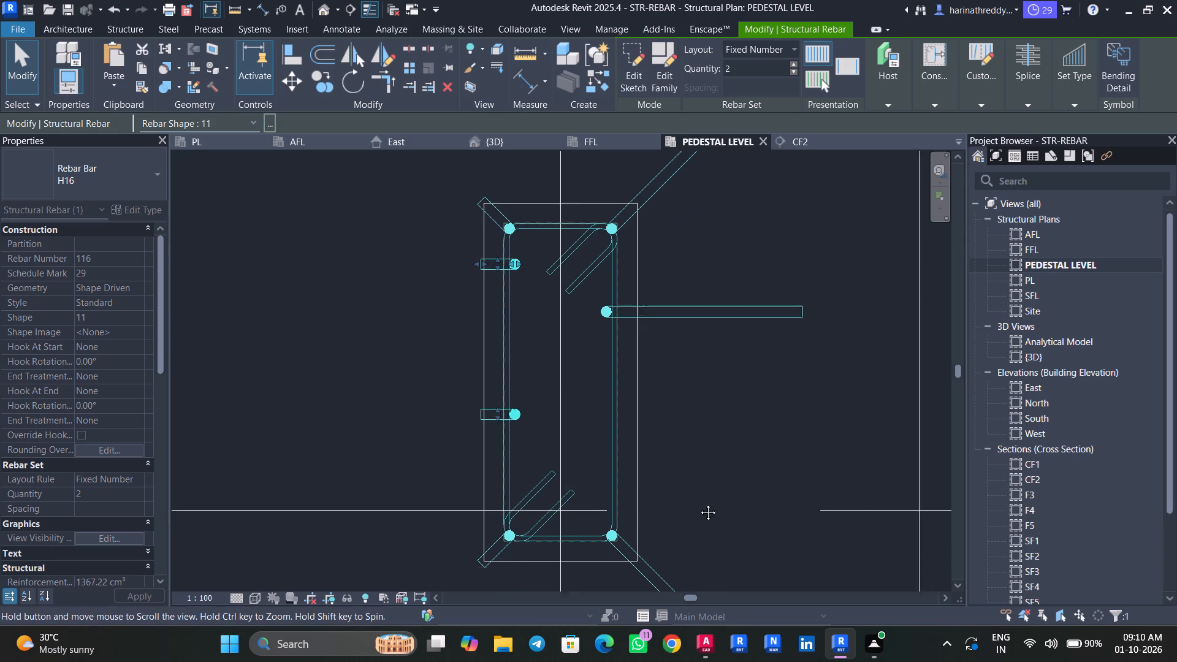
pyautogui.moveTo(699, 503); pyautogui.dragTo(678, 473, button='middle')
pyautogui.moveTo(678, 471); pyautogui.dragTo(636, 394, button='middle')
pyautogui.scroll(-2, 636, 394)
pyautogui.click(590, 536)
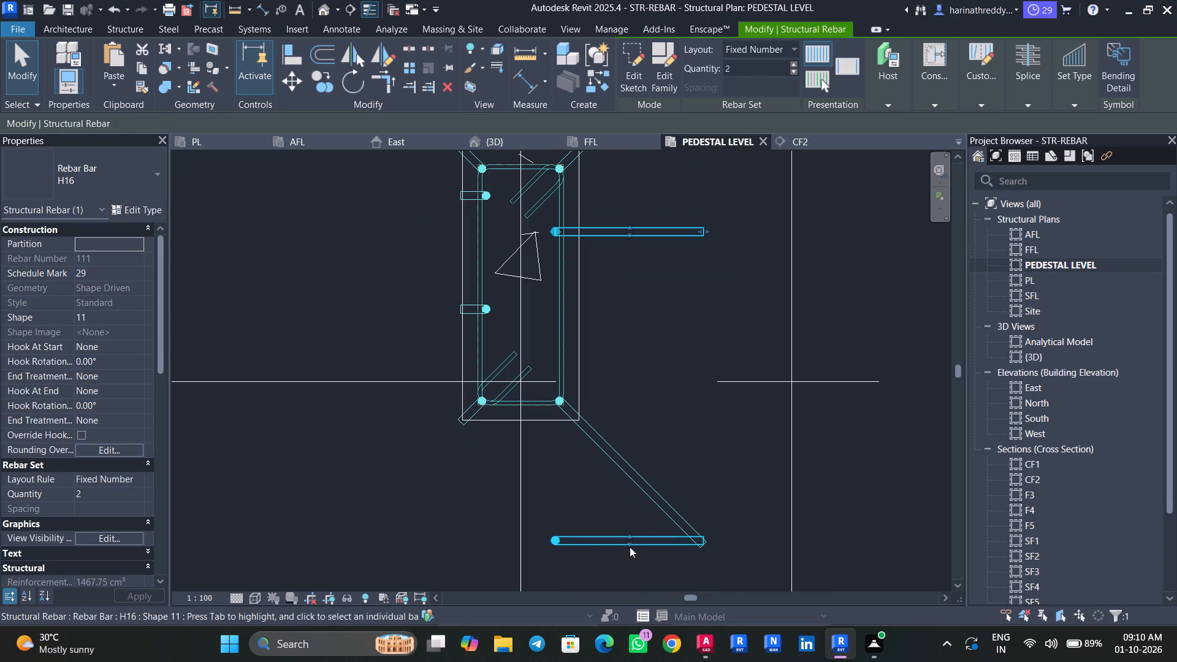
pyautogui.moveTo(631, 537); pyautogui.dragTo(620, 313)
pyautogui.press('Escape')
pyautogui.moveTo(614, 349); pyautogui.dragTo(617, 414, button='middle')
pyautogui.click(607, 291)
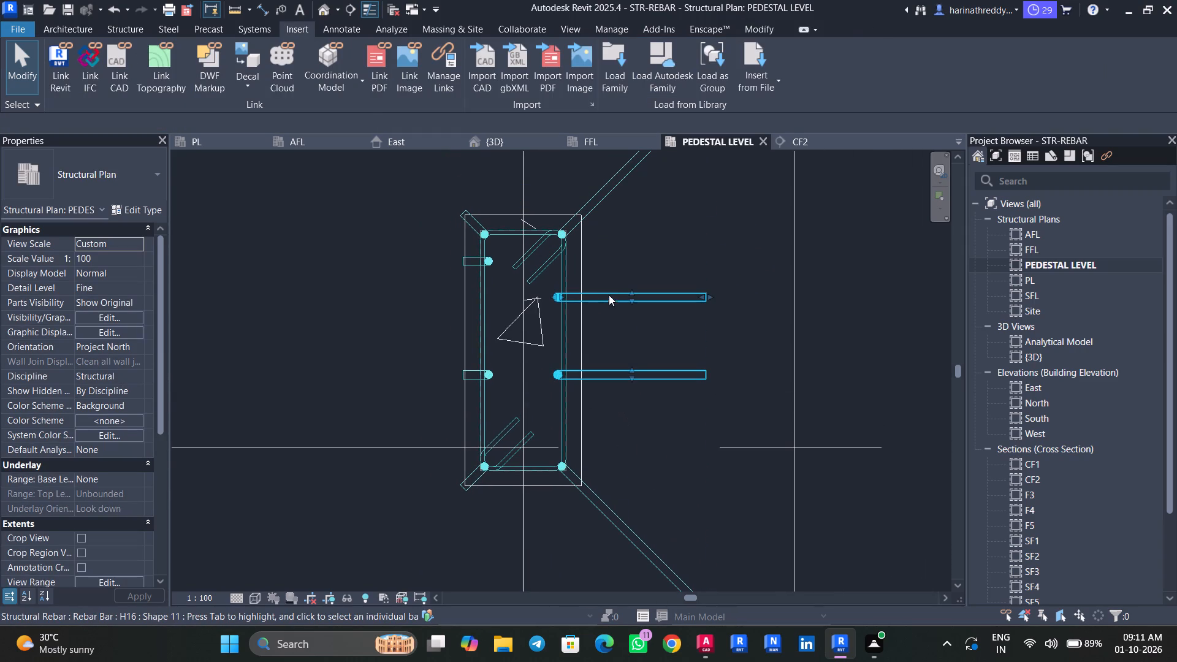
pyautogui.press('Escape')
# Lengthen the short diagonal leg of the C4 column's northwest H16 corner bar to match the northeast corner bar.
pyautogui.click(474, 223)
pyautogui.moveTo(445, 245); pyautogui.dragTo(460, 265, button='middle')
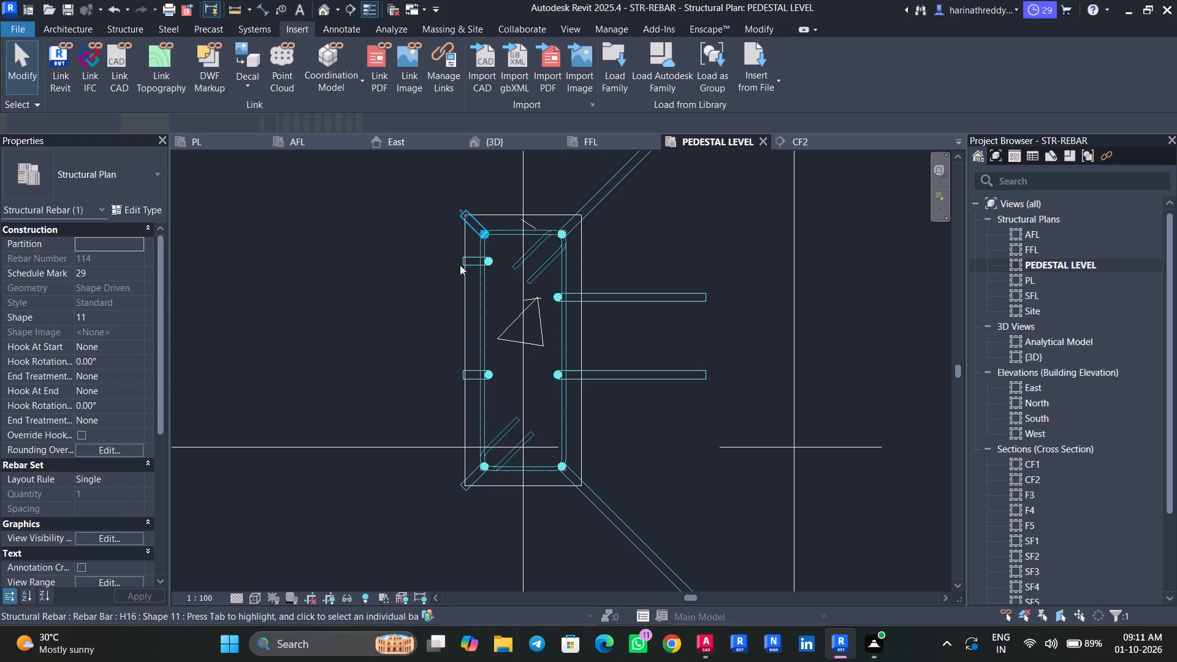
pyautogui.moveTo(460, 265); pyautogui.dragTo(476, 314, button='middle')
pyautogui.scroll(-5, 436, 318)
pyautogui.moveTo(461, 296); pyautogui.dragTo(431, 283)
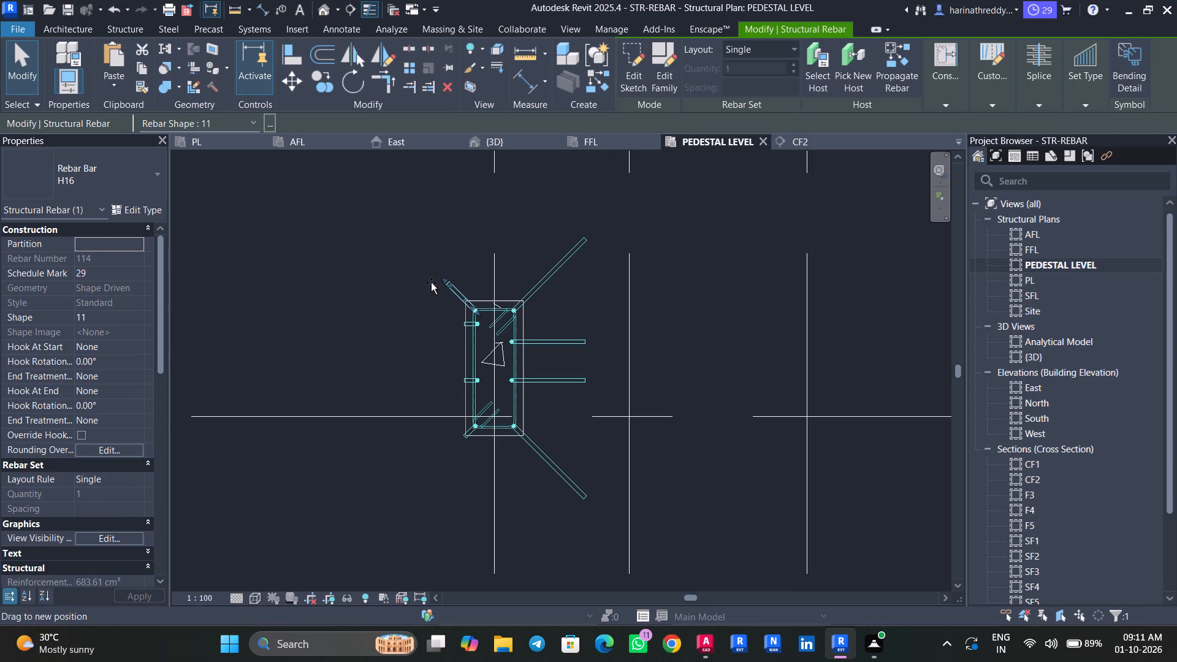
pyautogui.moveTo(431, 283); pyautogui.dragTo(403, 251)
pyautogui.press('Escape')
pyautogui.press('Escape')
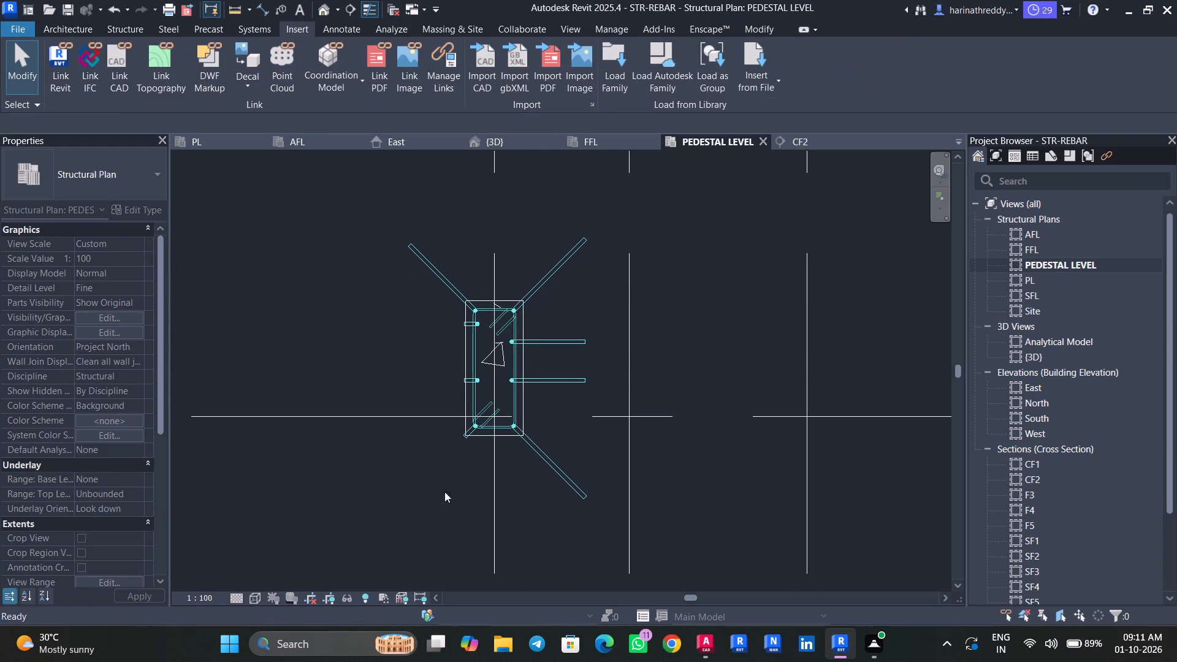
# Lengthen the short diagonal leg of the C4 column's southwest H16 corner bar to match the southeast corner bar.
pyautogui.click(465, 437)
pyautogui.moveTo(457, 439); pyautogui.dragTo(427, 473)
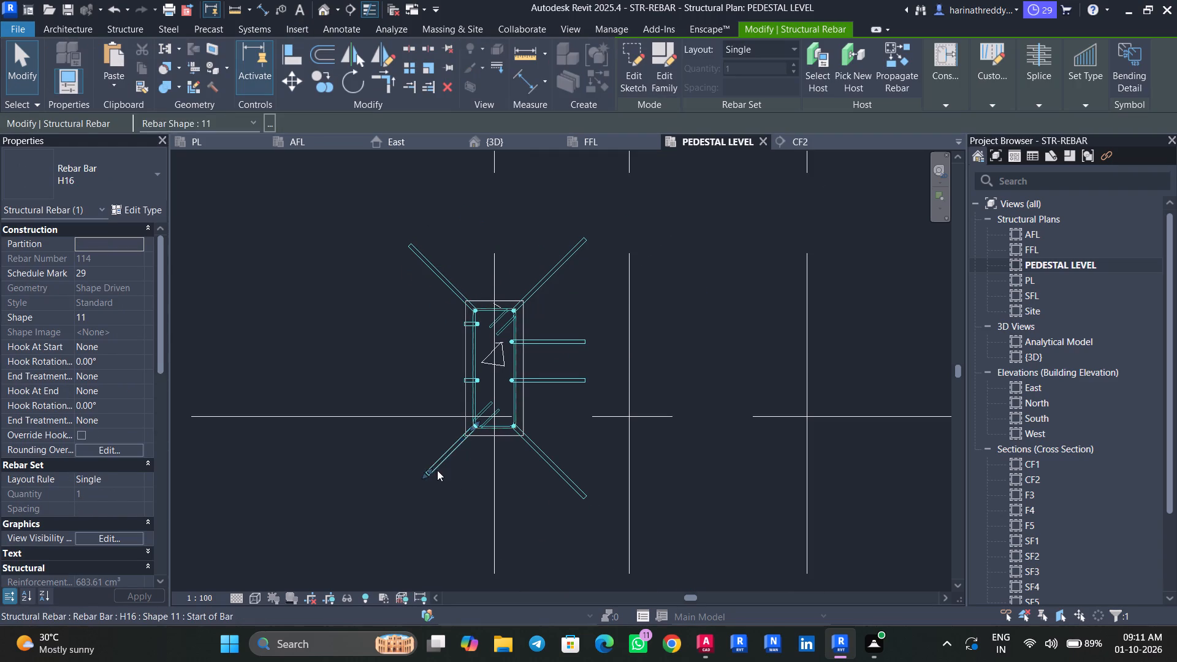
pyautogui.moveTo(422, 476); pyautogui.dragTo(406, 495)
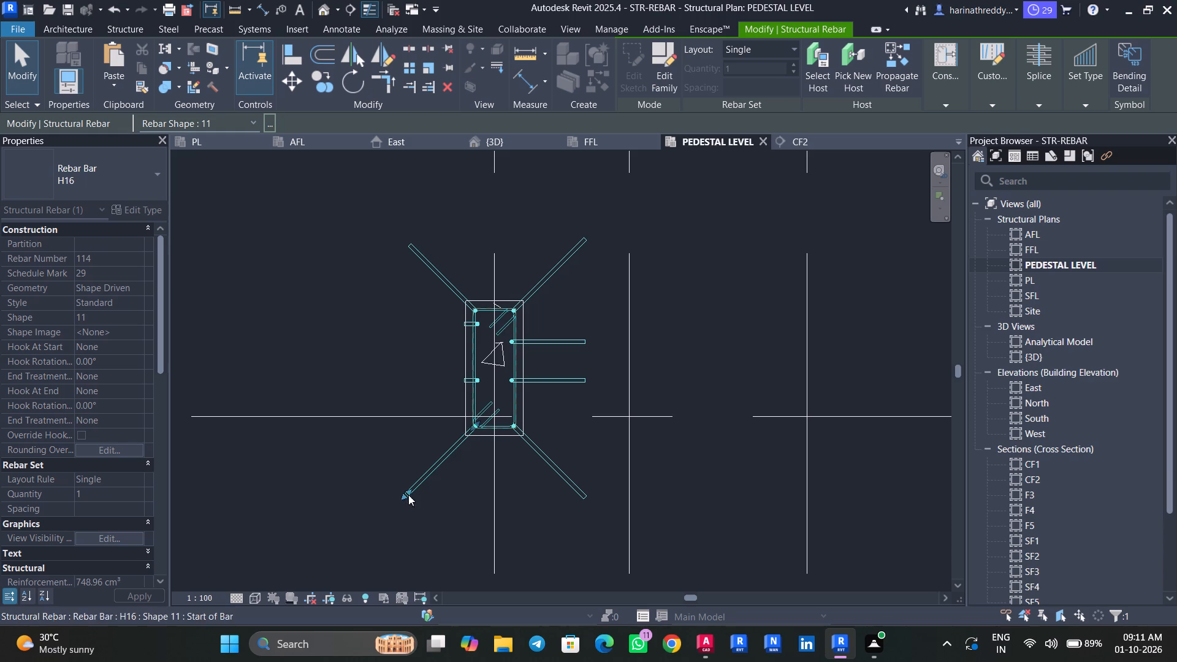
pyautogui.press('Escape')
pyautogui.press('Escape')
# Set dimension B of the west two-bar H16 set in the C4 column at B-5 to 300 mm.
pyautogui.click(466, 380)
pyautogui.scroll(6, 463, 378)
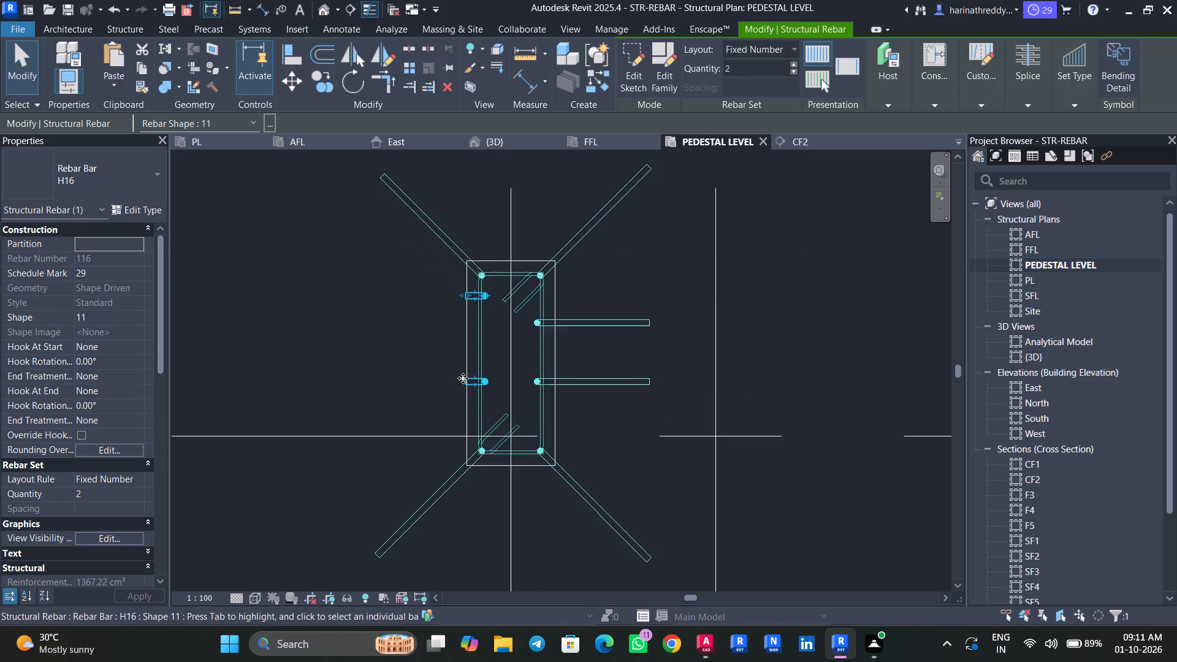
pyautogui.scroll(2, 463, 378)
pyautogui.press('Escape')
pyautogui.press('Escape')
pyautogui.click(481, 378)
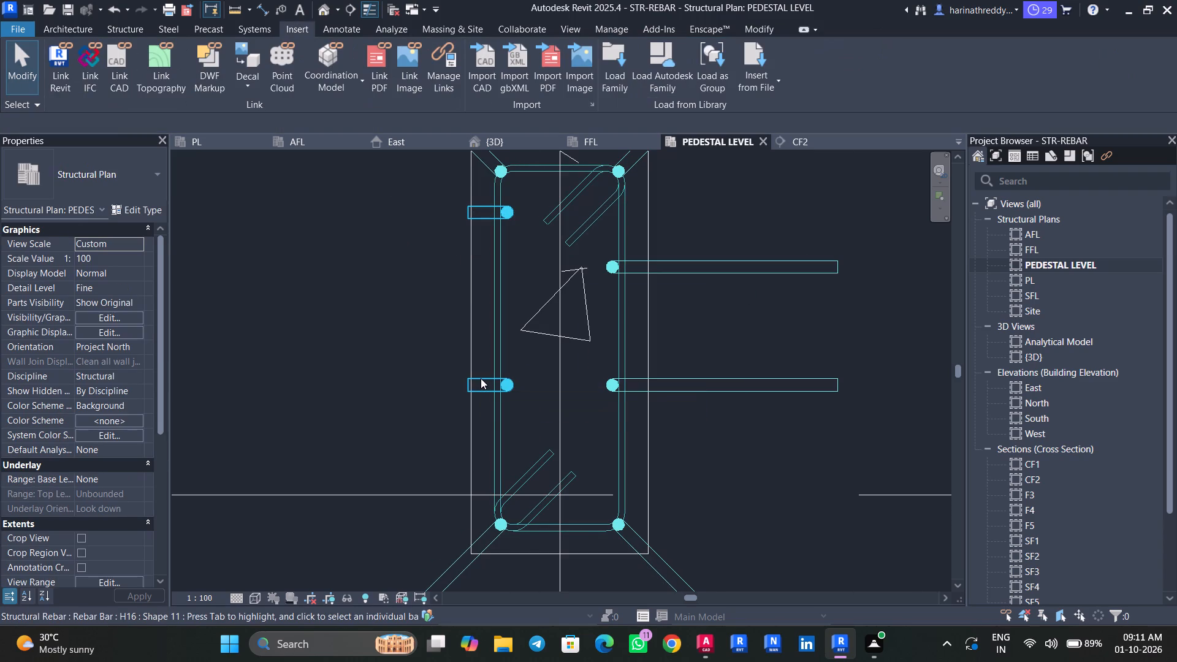
pyautogui.scroll(1, 98, 540)
pyautogui.scroll(-6, 98, 540)
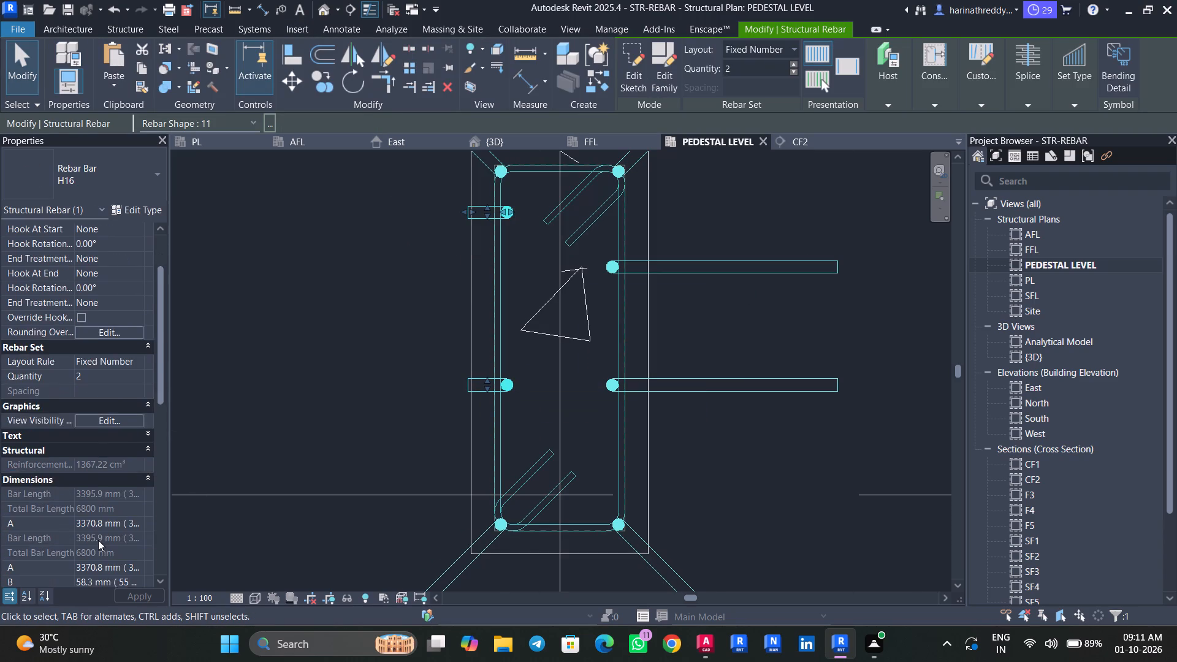
pyautogui.scroll(-3, 98, 540)
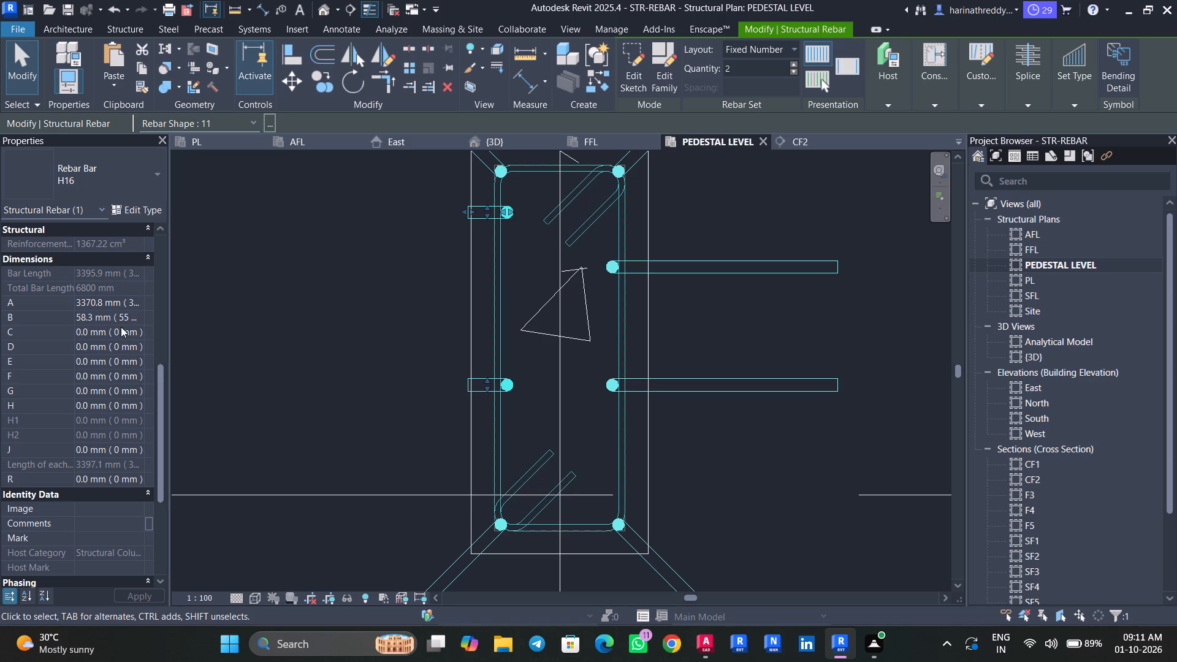
pyautogui.click(132, 319)
pyautogui.moveTo(132, 318); pyautogui.dragTo(58, 316)
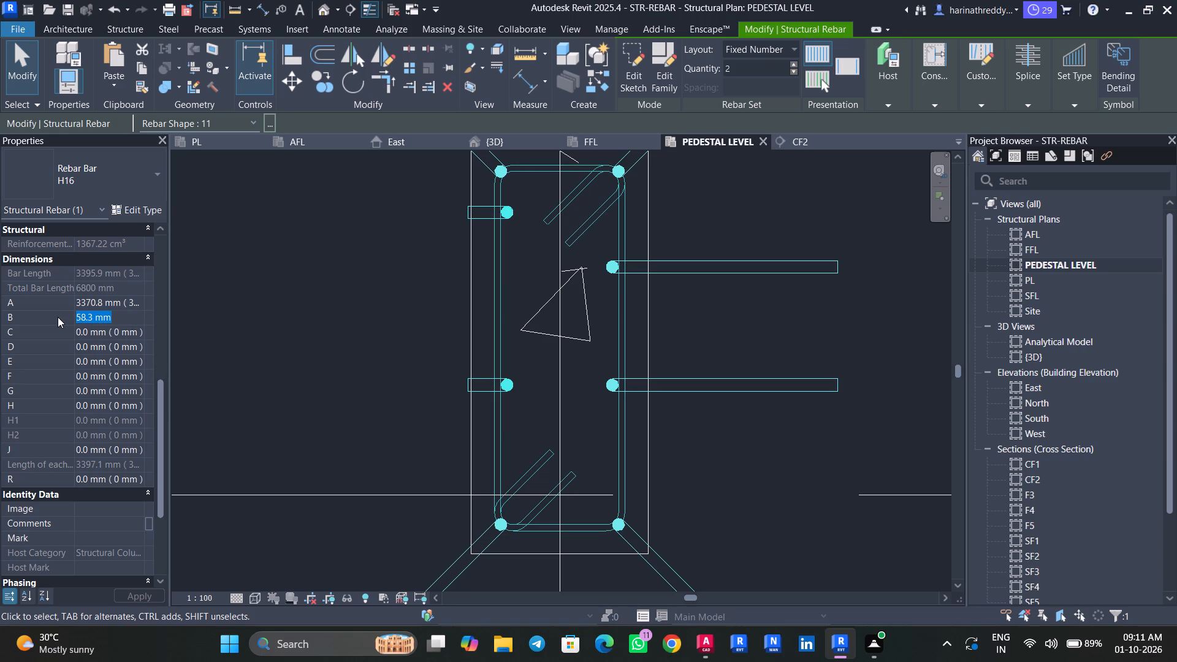
pyautogui.write('300')
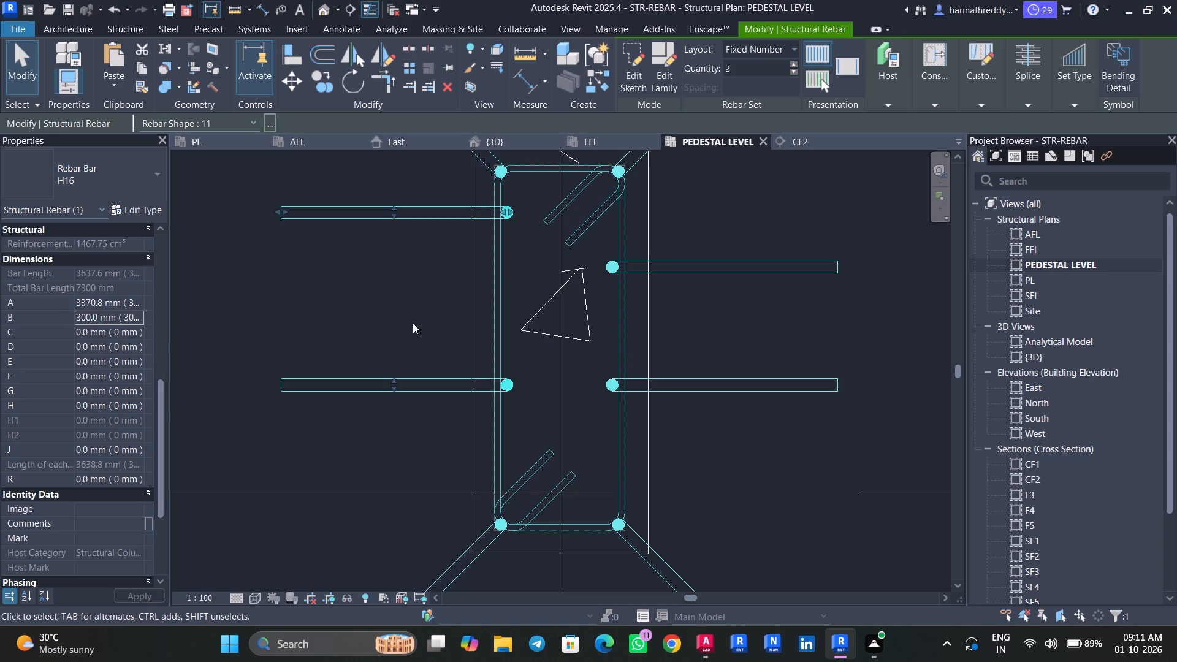
pyautogui.scroll(-5, 413, 323)
pyautogui.press('Escape')
pyautogui.press('Escape')
pyautogui.press('Escape')
# Move the upper bar of the C4 column's west H16 set south to align with the upper east bar.
pyautogui.scroll(-1, 384, 303)
pyautogui.click(414, 269)
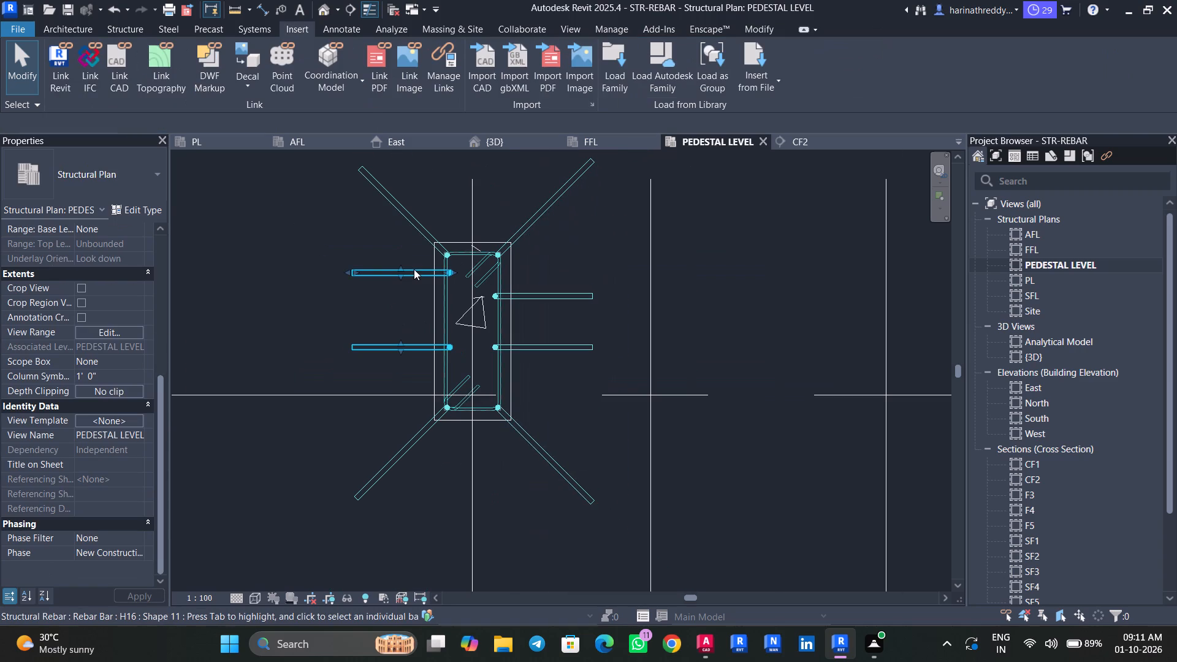
pyautogui.scroll(1, 414, 269)
pyautogui.scroll(-1, 414, 269)
pyautogui.scroll(2, 414, 269)
pyautogui.moveTo(395, 276); pyautogui.dragTo(395, 301)
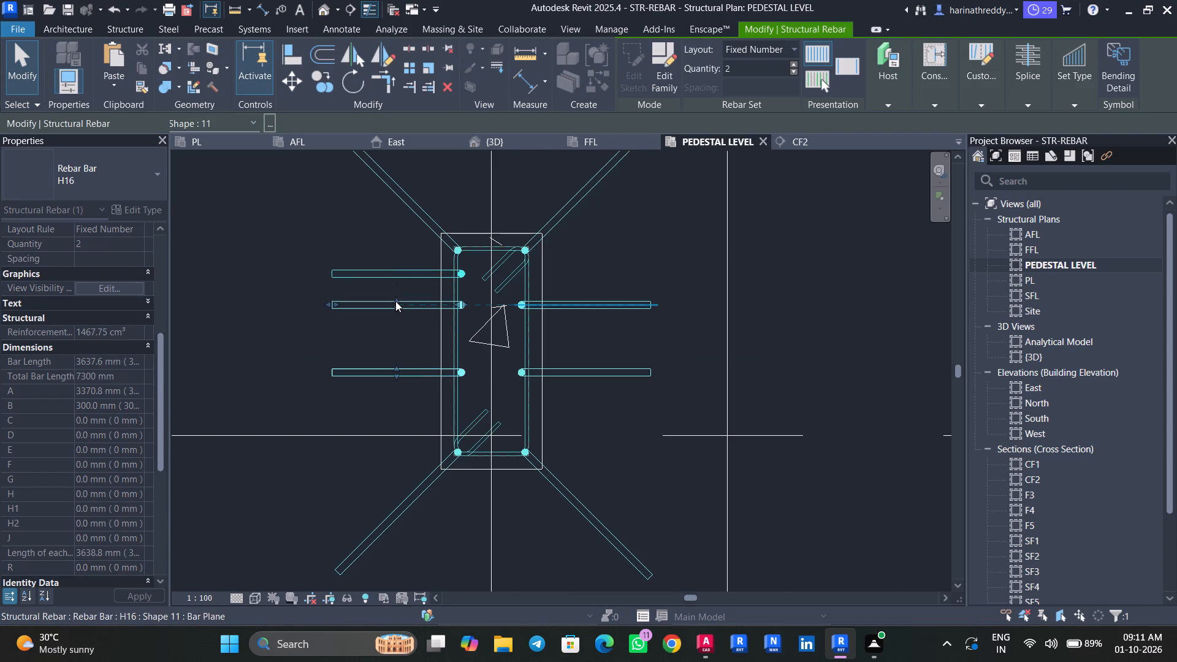
# Inspect the stirrups and vertical bars of the C4 column on grid line 4.
pyautogui.press('Escape')
pyautogui.press('Escape')
pyautogui.press('Escape')
pyautogui.scroll(-4, 284, 348)
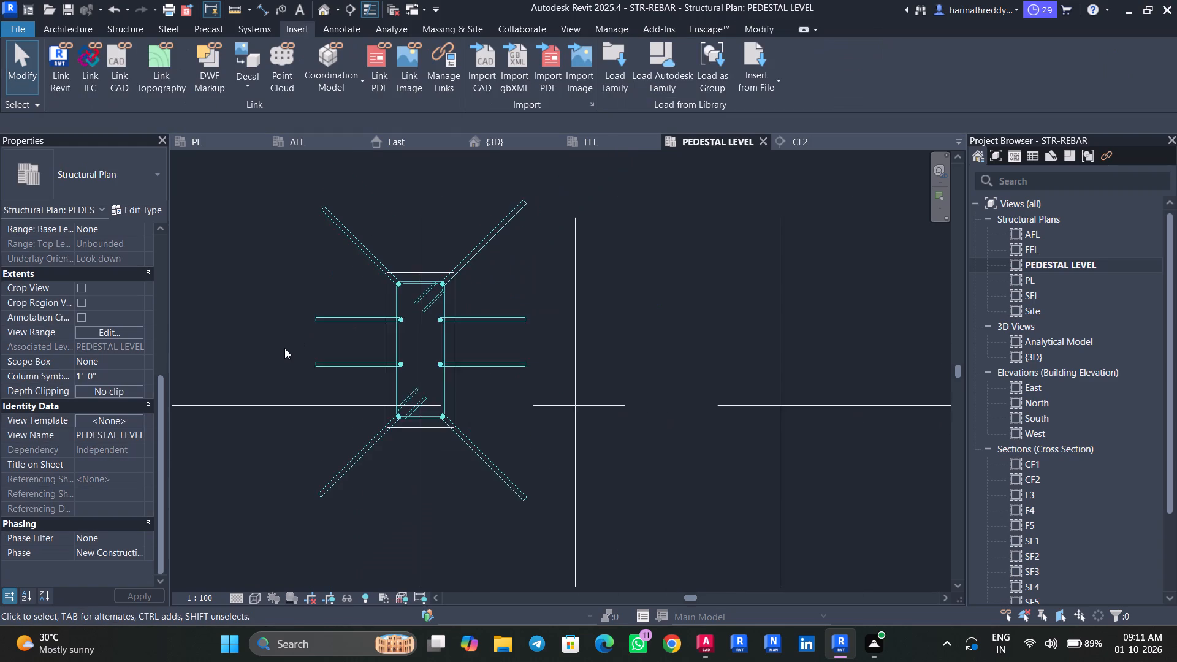
pyautogui.scroll(-3, 481, 390)
pyautogui.scroll(1, 481, 390)
pyautogui.scroll(-1, 481, 390)
pyautogui.scroll(1, 481, 390)
pyautogui.scroll(-10, 481, 390)
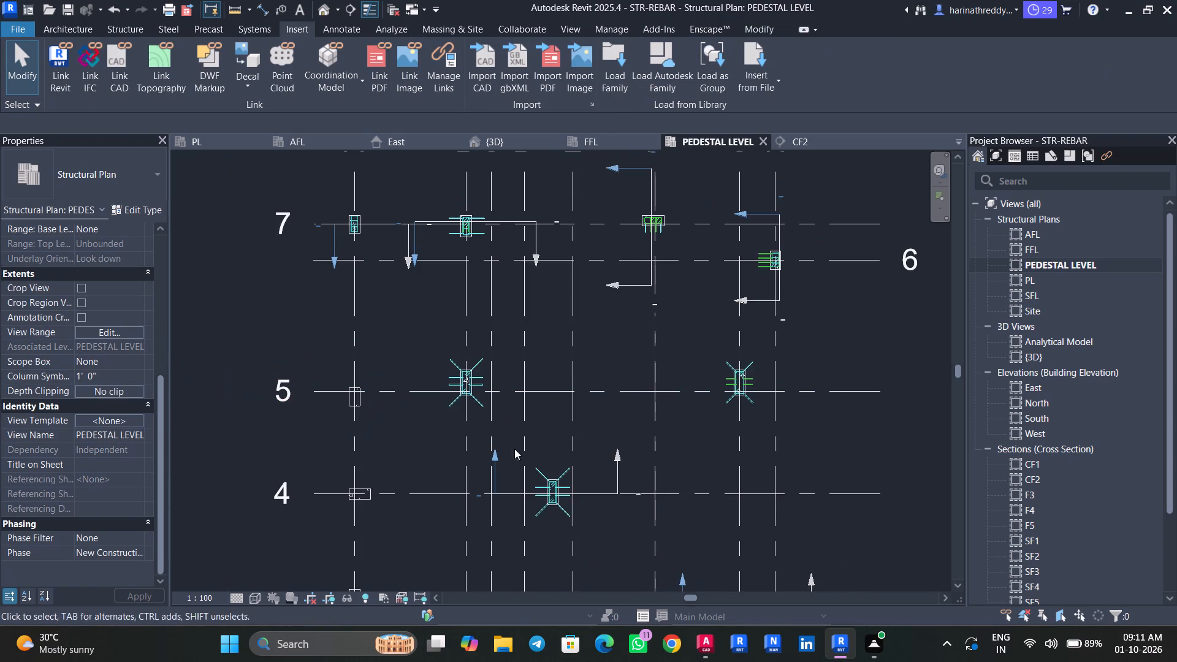
pyautogui.scroll(11, 568, 520)
pyautogui.click(534, 486)
pyautogui.scroll(2, 534, 486)
pyautogui.scroll(-1, 534, 486)
pyautogui.scroll(2, 534, 486)
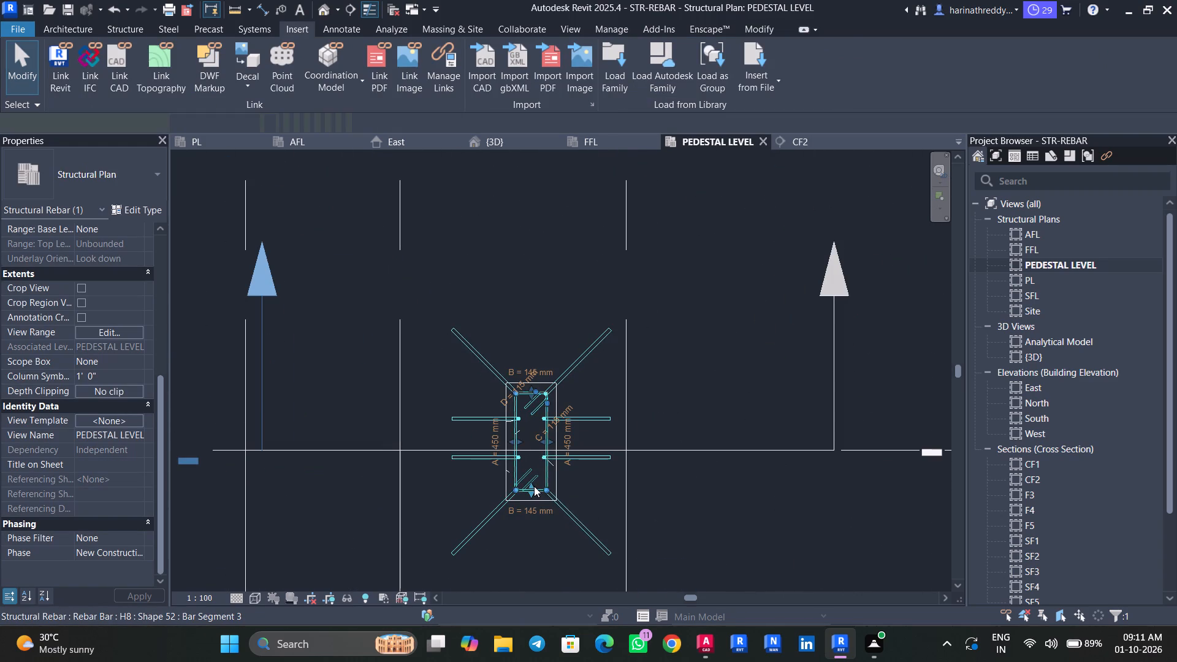
pyautogui.scroll(3, 534, 486)
pyautogui.press('Escape')
pyautogui.press('Escape')
pyautogui.press('Escape')
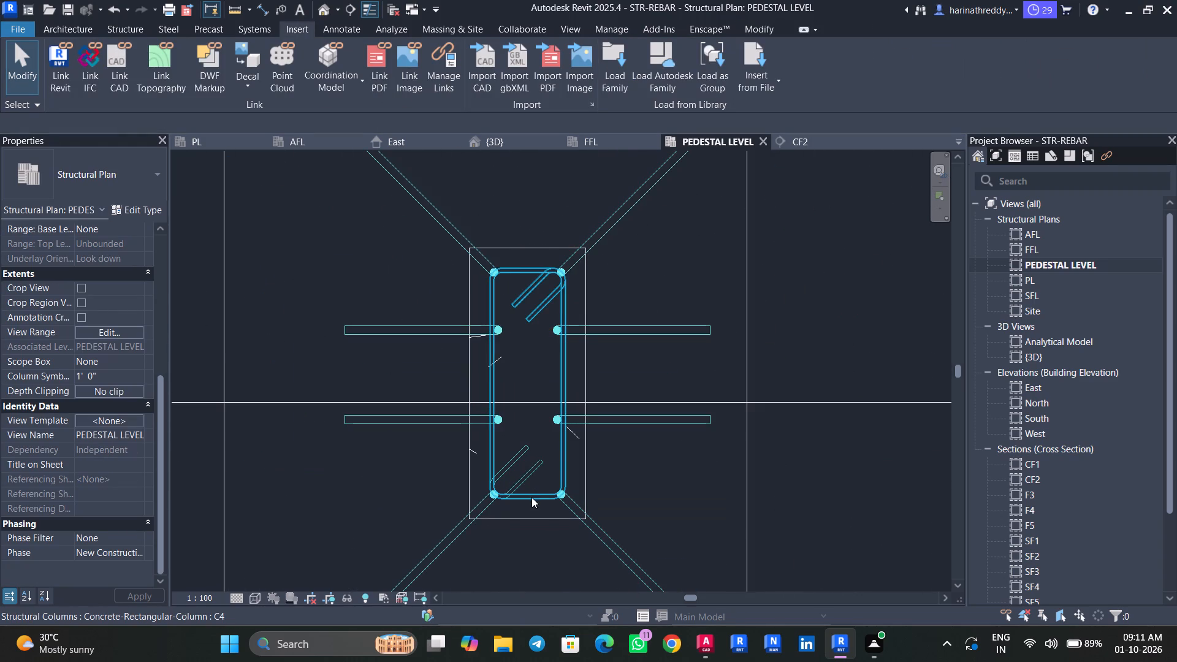
pyautogui.click(531, 497)
pyautogui.press('Escape')
pyautogui.press('Escape')
pyautogui.click(588, 469)
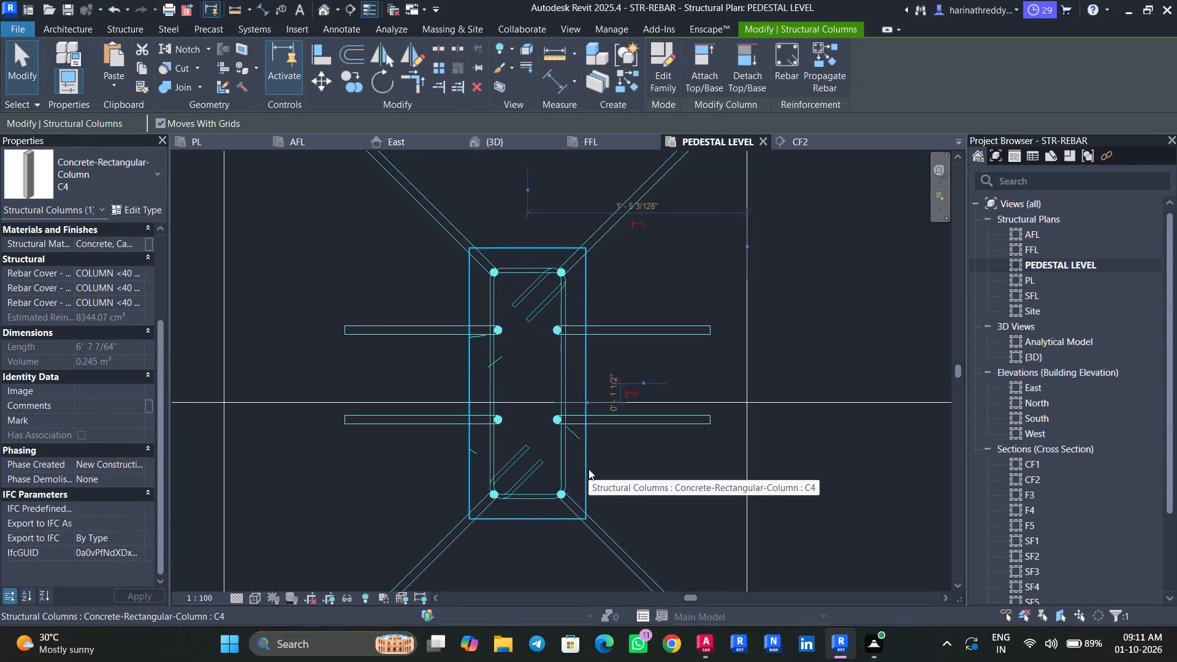
# Switch to AutoCAD and examine the C4 section's stirrup arrangement in the column details table.
pyautogui.click(698, 632)
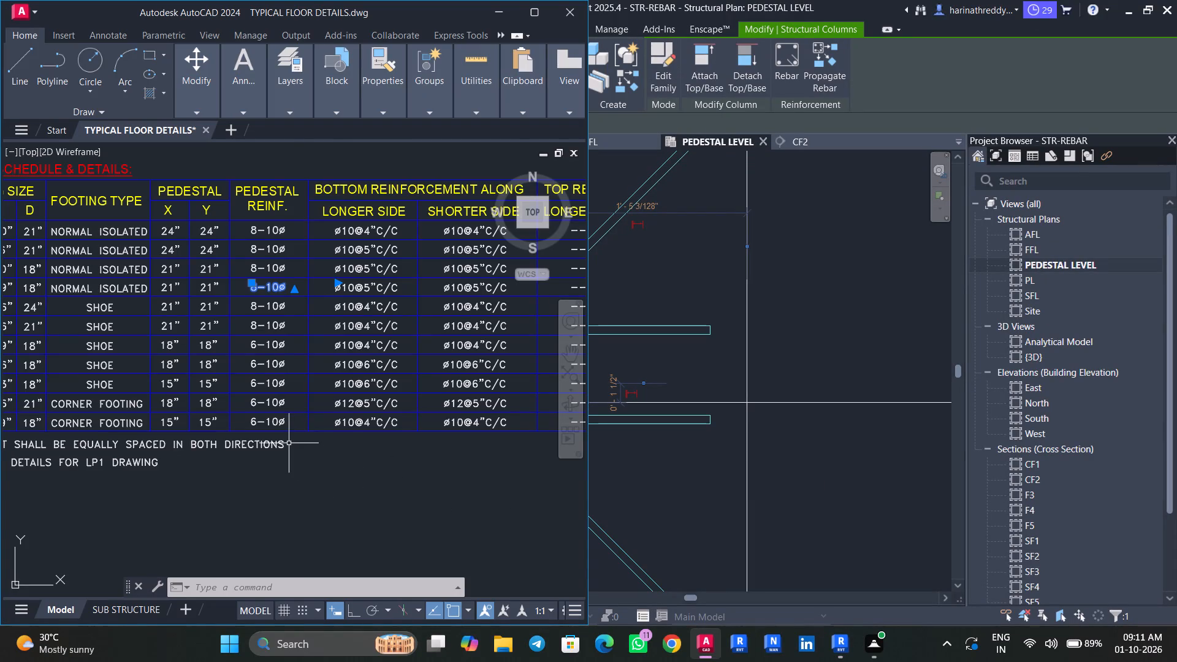
pyautogui.scroll(-4, 289, 443)
pyautogui.scroll(3, 495, 414)
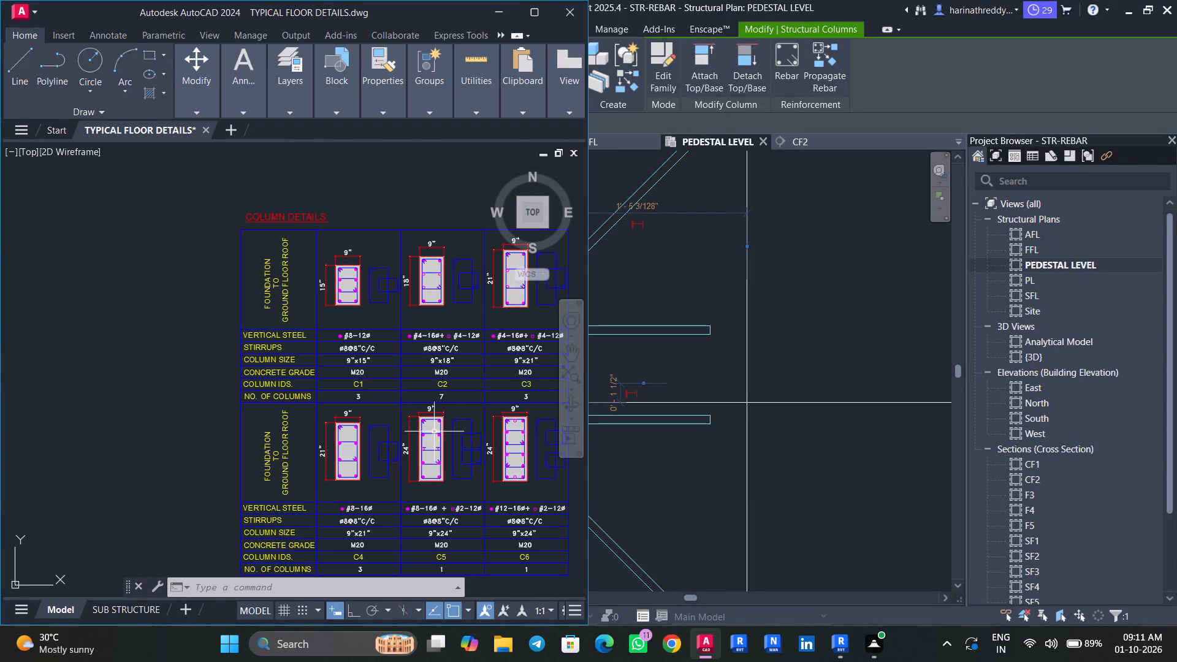
pyautogui.scroll(2, 365, 483)
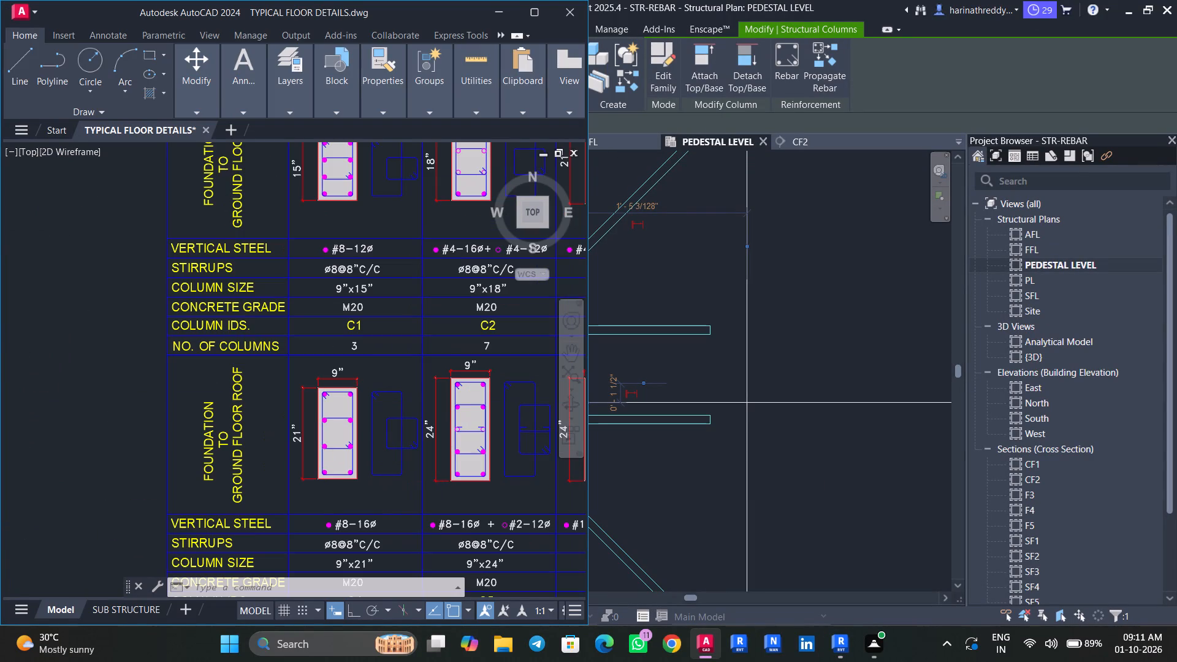
pyautogui.scroll(-2, 365, 483)
pyautogui.moveTo(364, 481); pyautogui.dragTo(357, 455, button='middle')
pyautogui.scroll(1, 357, 455)
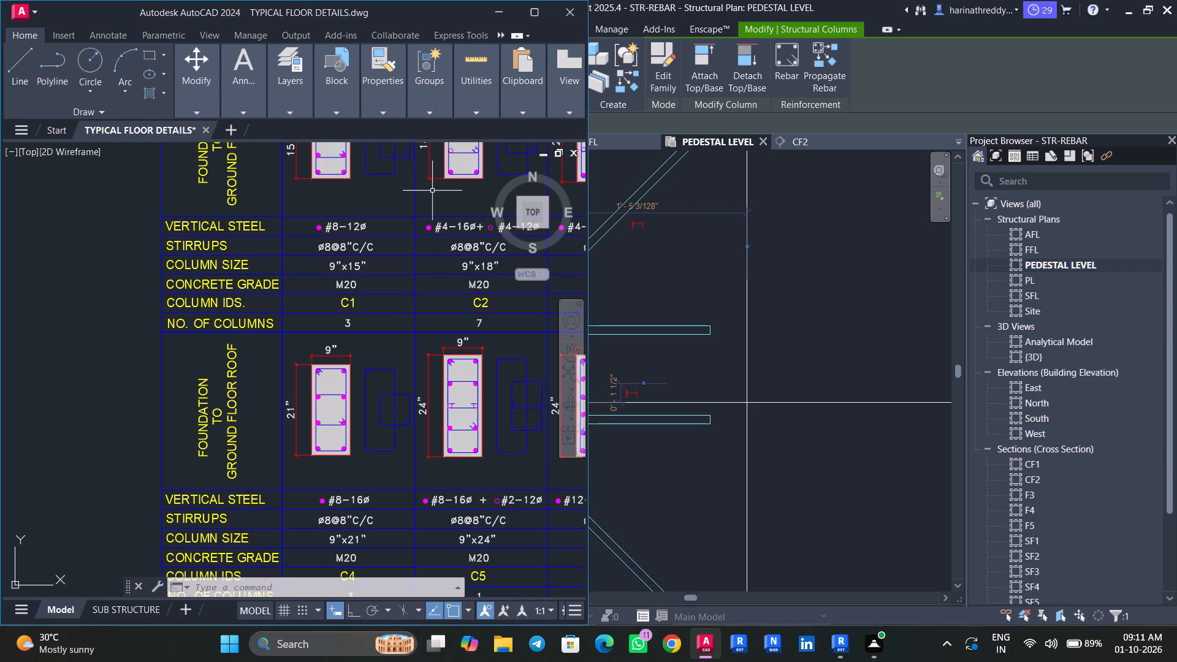
pyautogui.click(481, 13)
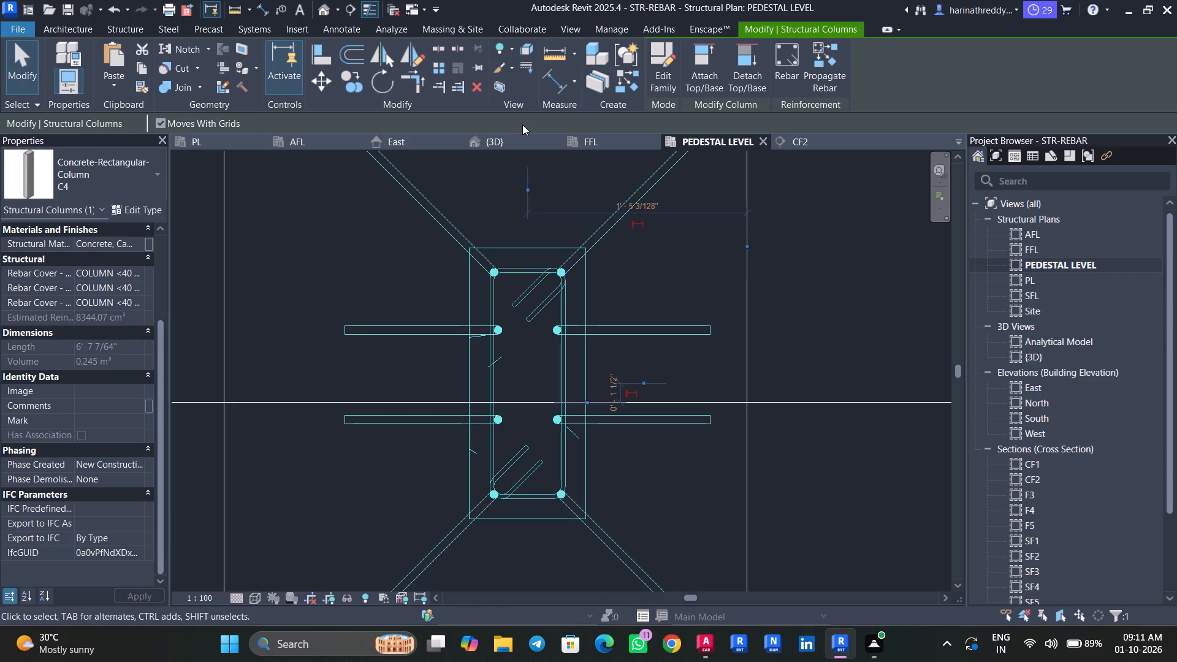
# In Revit, pull the south side of the grid-4 C4 column's northeast-hooked H8 stirrup north to just below the lower side bars, making A about 310 mm.
pyautogui.press('Escape')
pyautogui.press('Escape')
pyautogui.press('Escape')
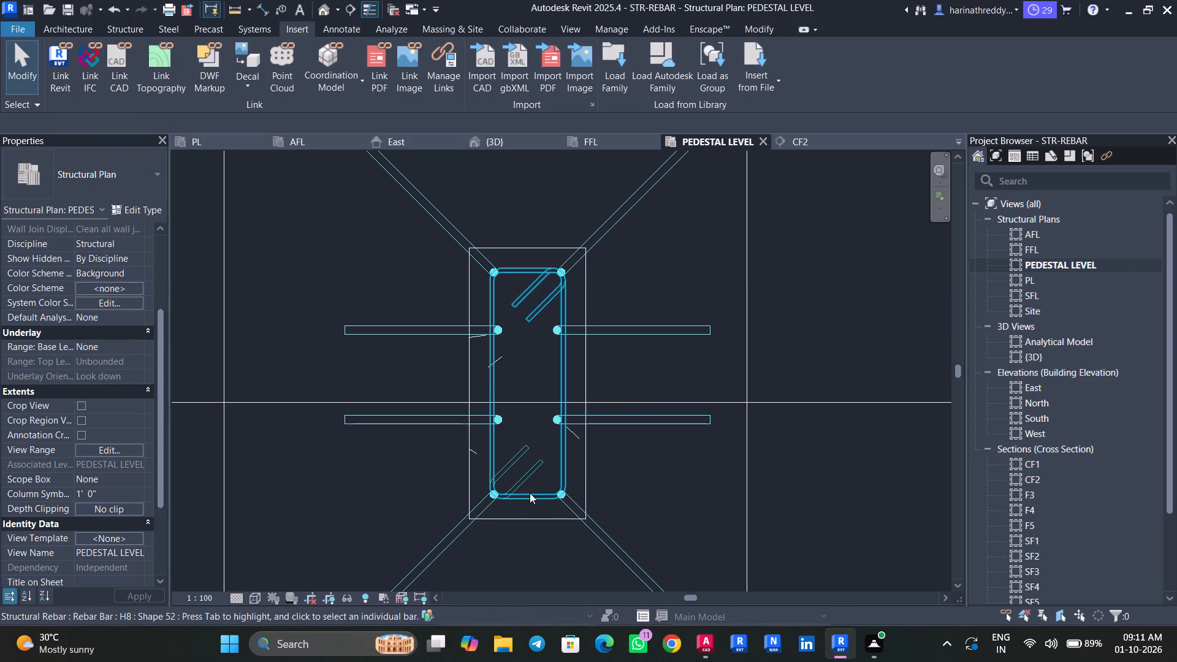
pyautogui.click(530, 493)
pyautogui.moveTo(527, 489); pyautogui.dragTo(531, 426)
pyautogui.press('Escape')
pyautogui.press('Escape')
pyautogui.press('Escape')
pyautogui.press('Escape')
pyautogui.press('Escape')
pyautogui.press('Escape')
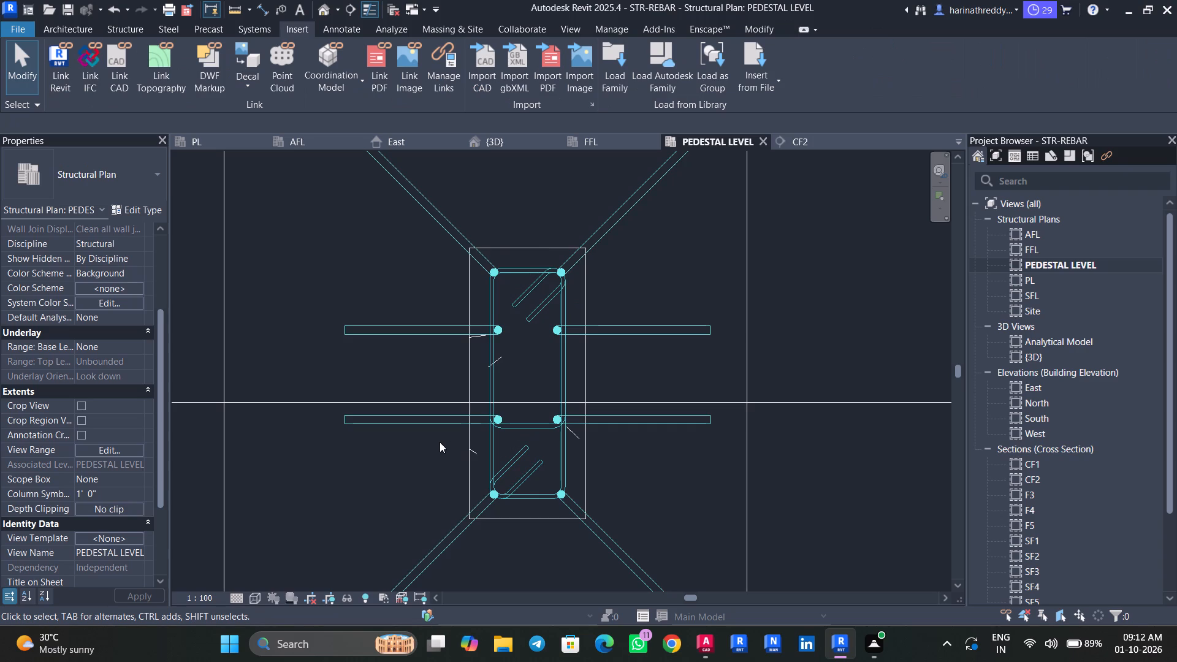
# Pull the north side of the grid-4 C4 column's shortened H8 stirrup south so it encloses only the four intermediate bars.
pyautogui.scroll(-11, 440, 442)
pyautogui.moveTo(322, 455); pyautogui.dragTo(659, 440, button='middle')
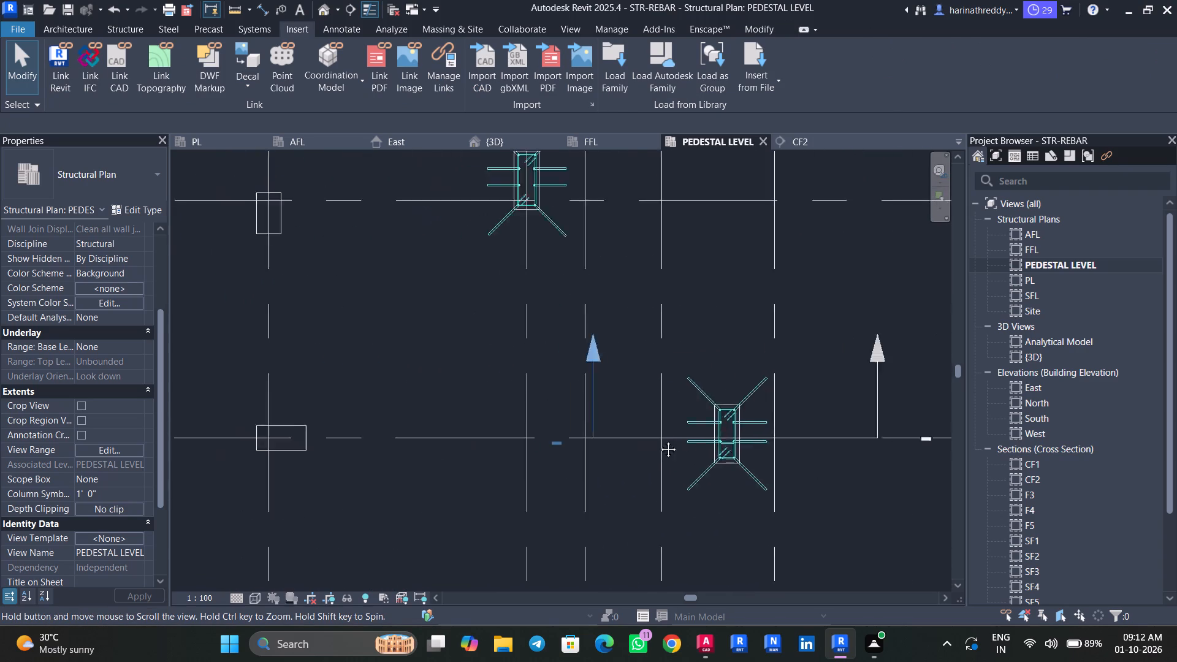
pyautogui.moveTo(659, 440); pyautogui.dragTo(693, 439, button='middle')
pyautogui.click(704, 631)
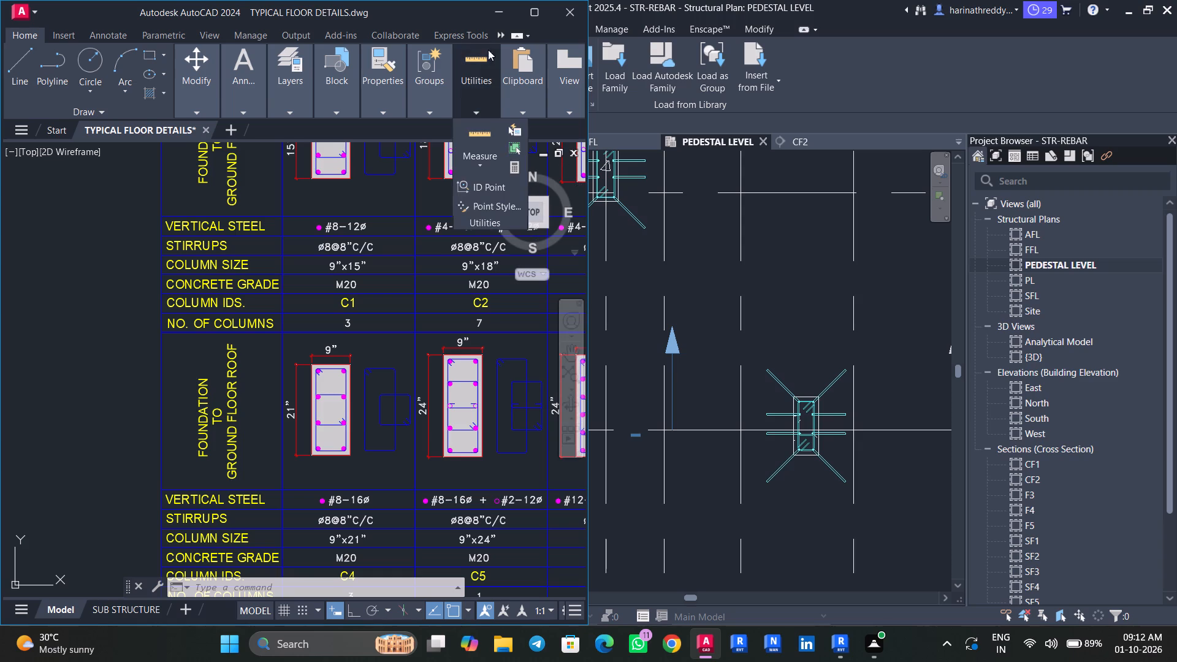
pyautogui.click(497, 18)
pyautogui.press('Escape')
pyautogui.press('Escape')
pyautogui.scroll(9, 820, 431)
pyautogui.click(797, 443)
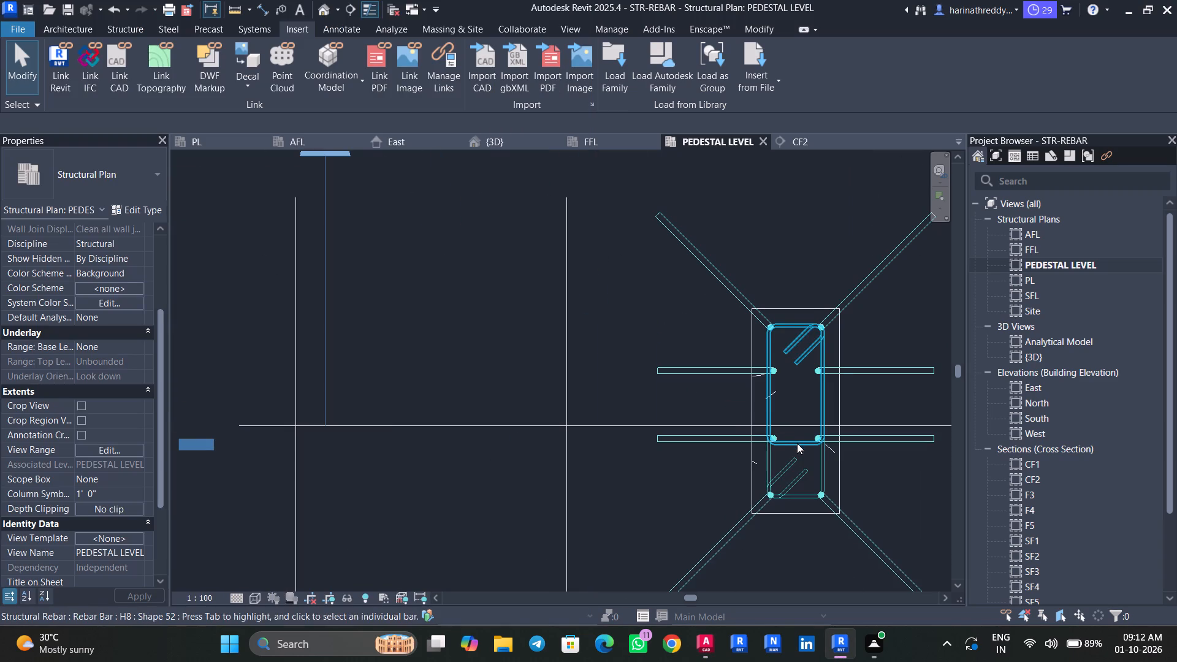
pyautogui.scroll(2, 788, 367)
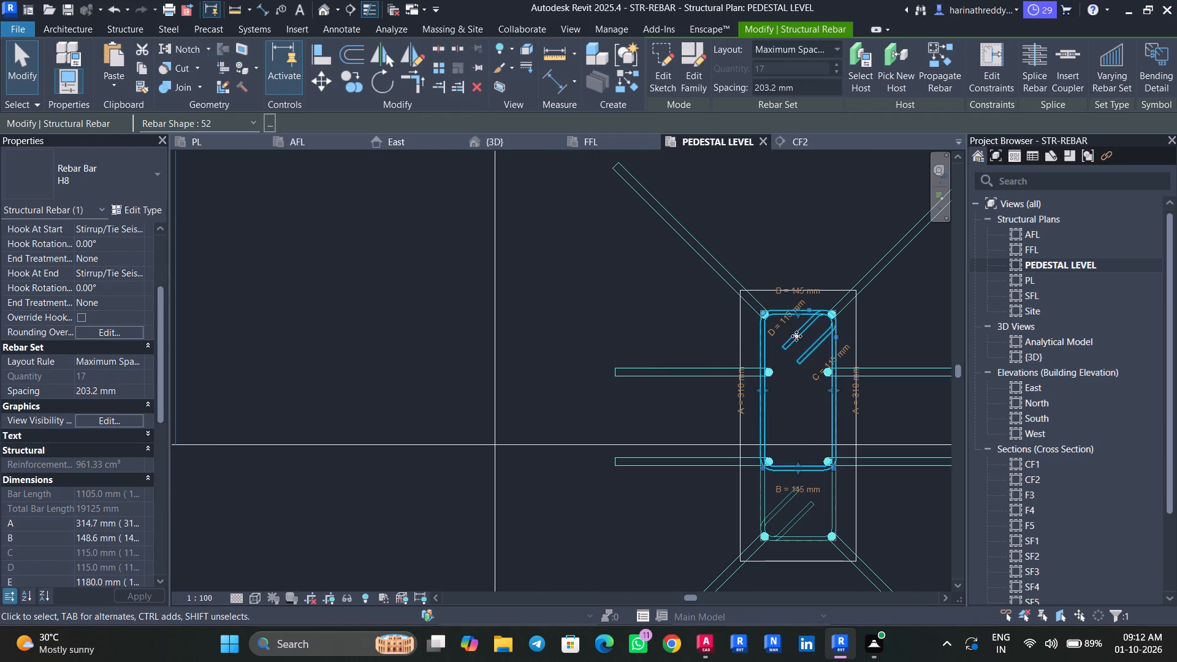
pyautogui.moveTo(798, 318); pyautogui.dragTo(803, 361)
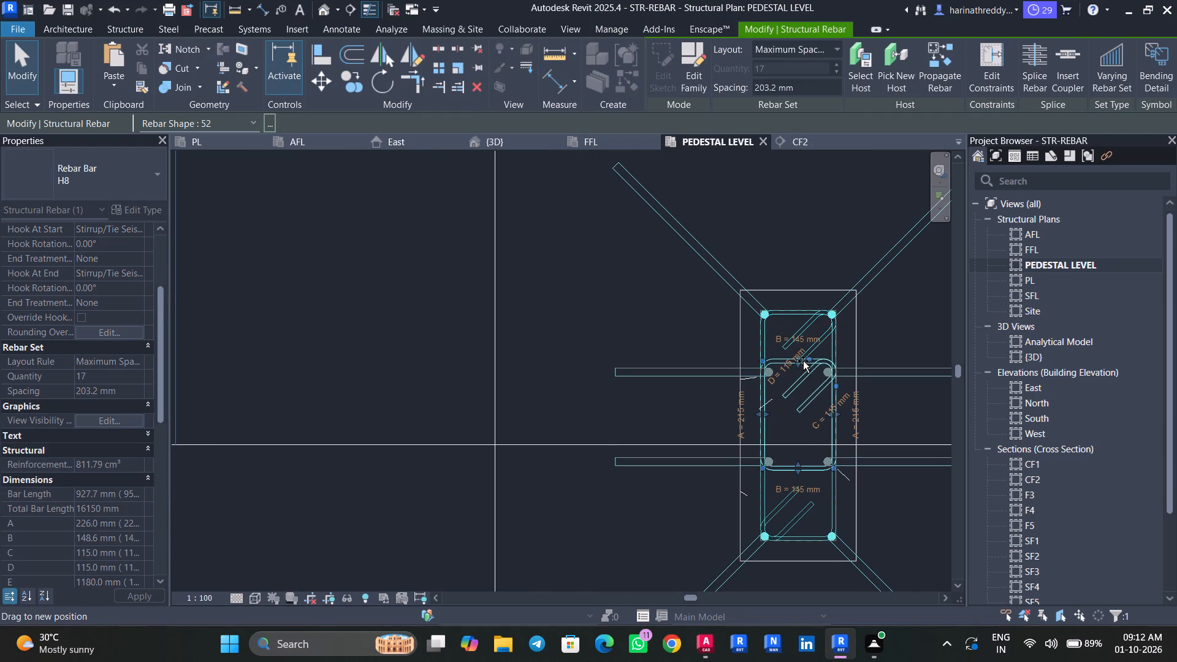
pyautogui.moveTo(803, 361); pyautogui.dragTo(803, 364)
pyautogui.press('Escape')
pyautogui.press('Escape')
pyautogui.press('Escape')
# Pull the south side of the northeast-hooked H8 stirrup in the C4 column at B-5 north below the lower side bars, making A about 300 mm.
pyautogui.scroll(-7, 568, 434)
pyautogui.scroll(1, 569, 434)
pyautogui.scroll(-3, 569, 434)
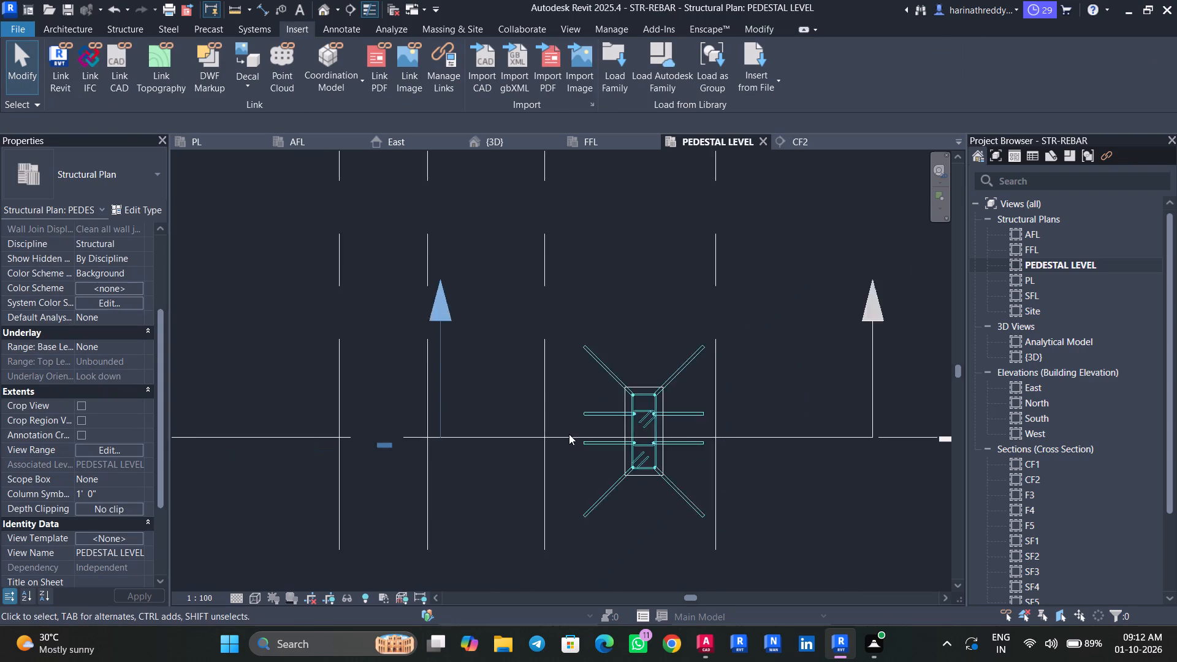
pyautogui.scroll(-4, 569, 434)
pyautogui.scroll(1, 569, 434)
pyautogui.scroll(-4, 569, 434)
pyautogui.scroll(13, 507, 290)
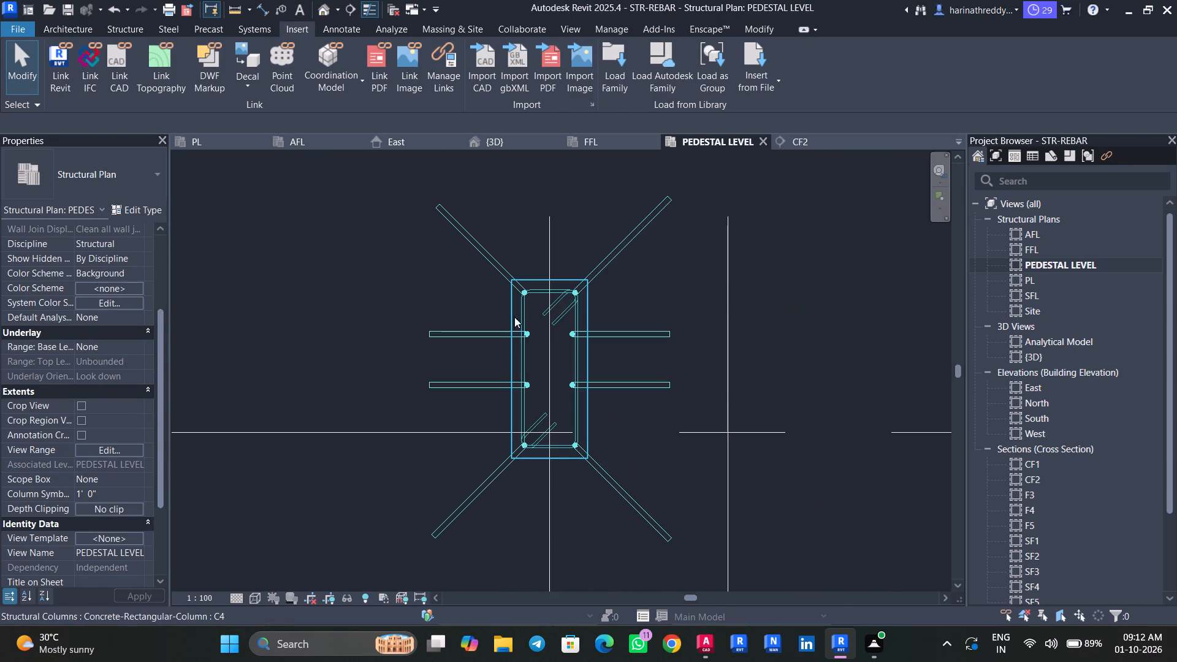
pyautogui.click(554, 443)
pyautogui.scroll(3, 552, 437)
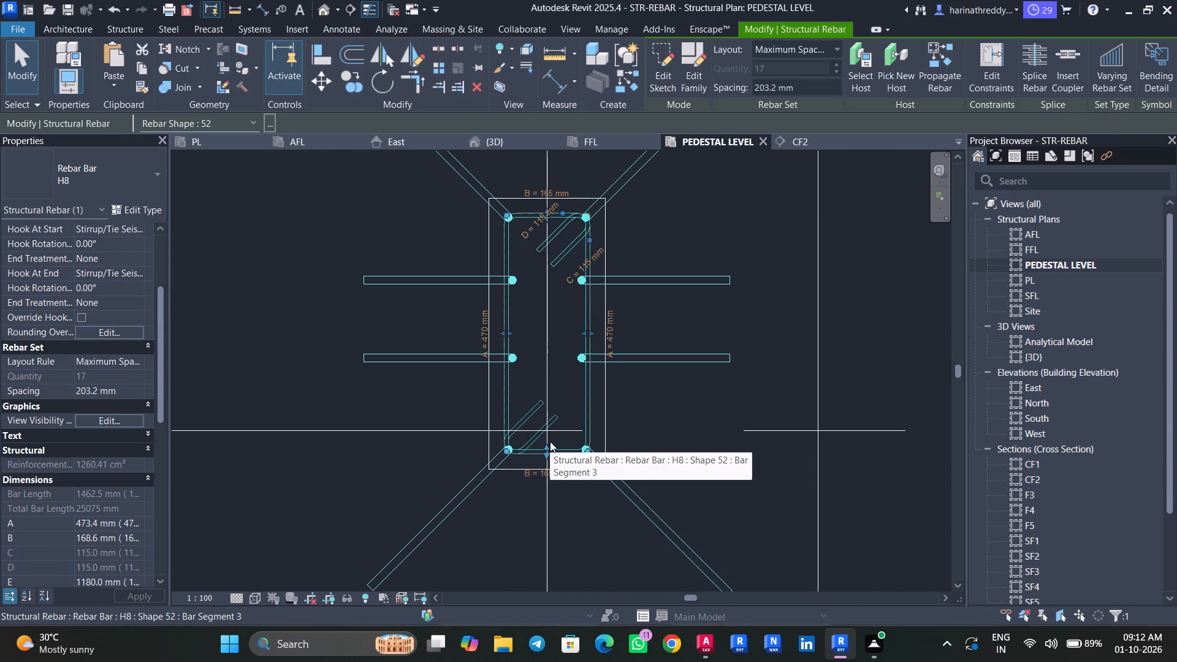
pyautogui.moveTo(547, 445); pyautogui.dragTo(541, 366)
pyautogui.press('Escape')
pyautogui.press('Escape')
# Pull the north side of the B-5 column's shortened H8 stirrup south to just above the upper side bars, making A about 190 mm.
pyautogui.click(535, 216)
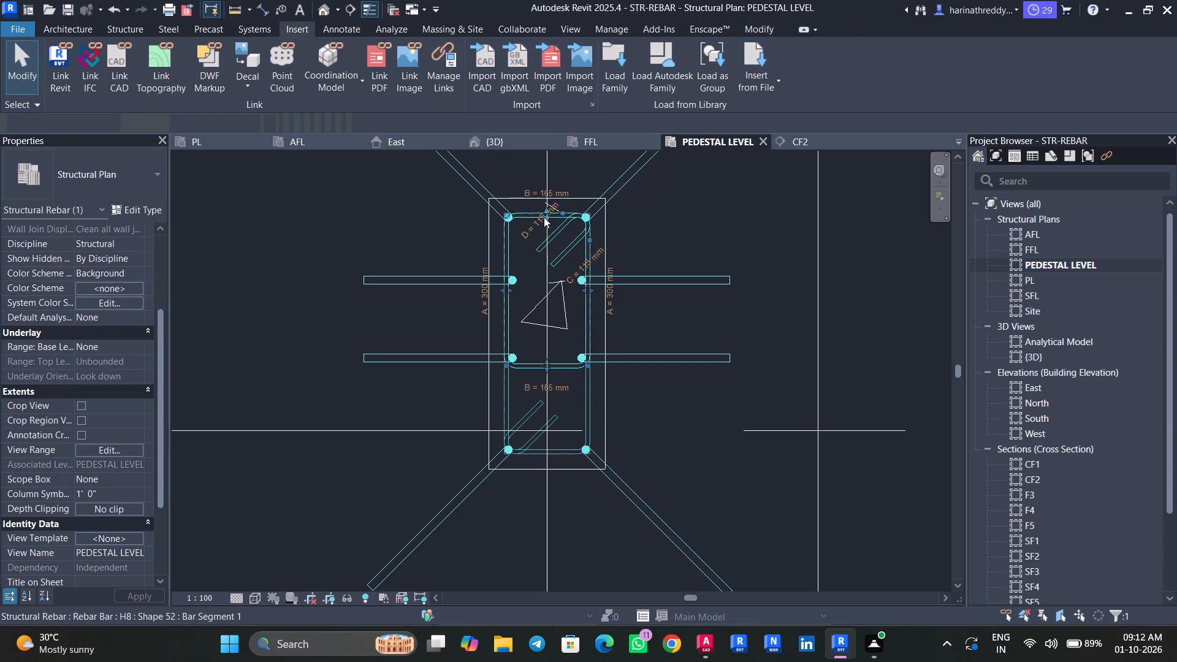
pyautogui.moveTo(544, 217); pyautogui.dragTo(539, 272)
pyautogui.press('Escape')
pyautogui.press('Escape')
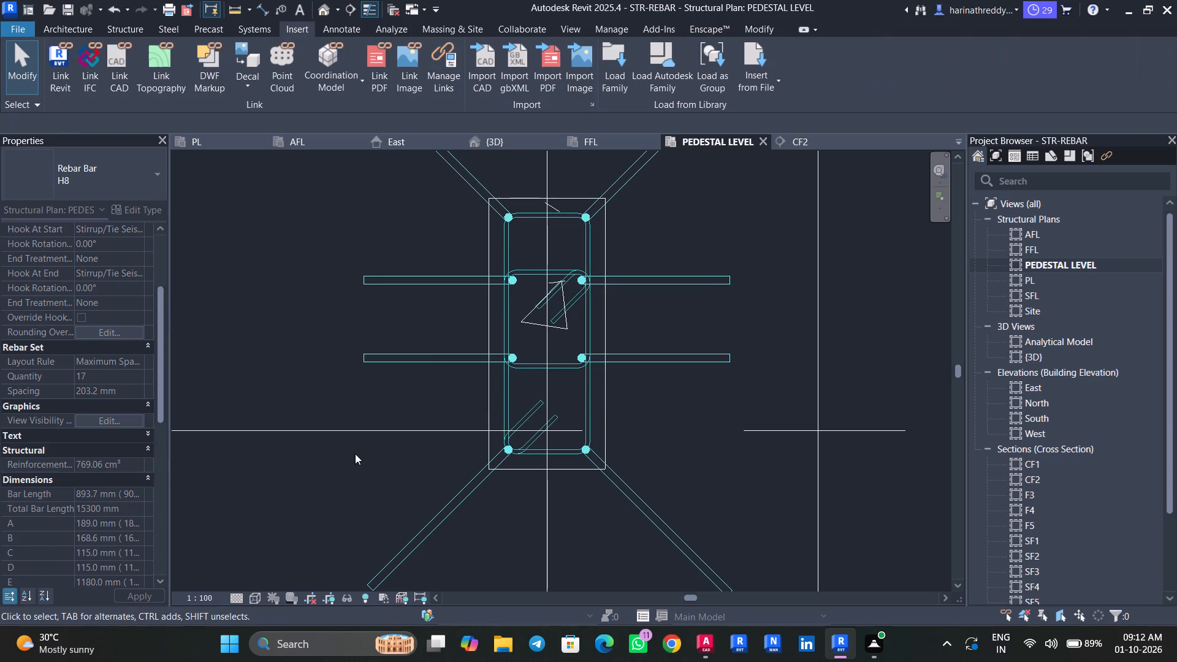
pyautogui.press('Escape')
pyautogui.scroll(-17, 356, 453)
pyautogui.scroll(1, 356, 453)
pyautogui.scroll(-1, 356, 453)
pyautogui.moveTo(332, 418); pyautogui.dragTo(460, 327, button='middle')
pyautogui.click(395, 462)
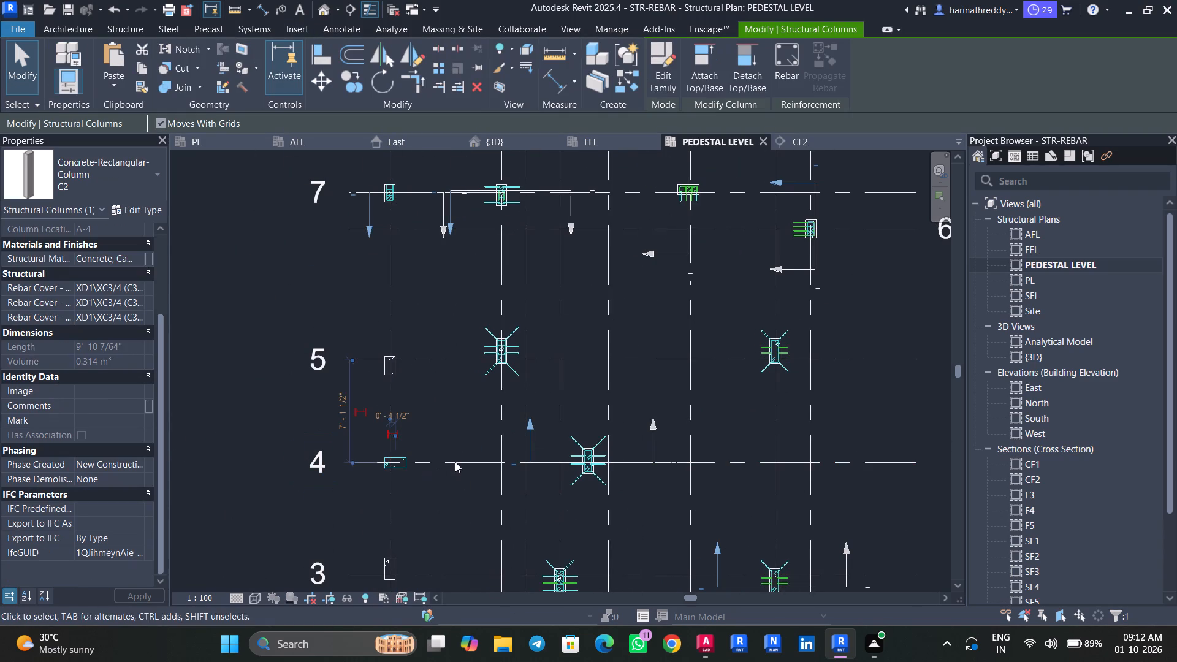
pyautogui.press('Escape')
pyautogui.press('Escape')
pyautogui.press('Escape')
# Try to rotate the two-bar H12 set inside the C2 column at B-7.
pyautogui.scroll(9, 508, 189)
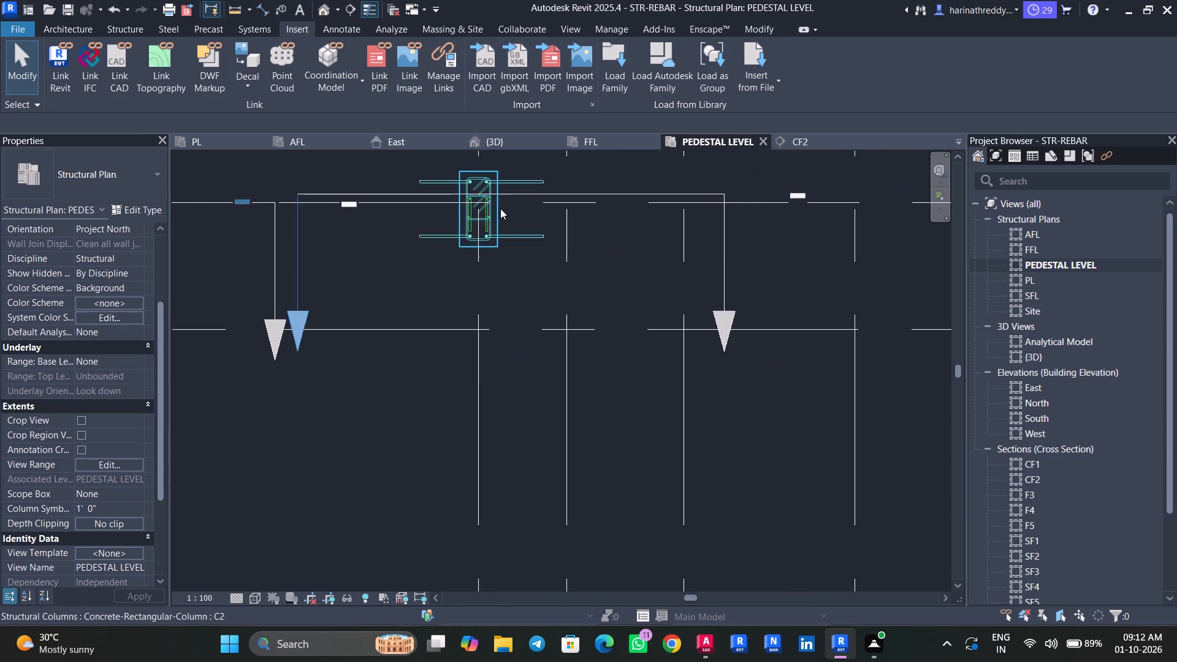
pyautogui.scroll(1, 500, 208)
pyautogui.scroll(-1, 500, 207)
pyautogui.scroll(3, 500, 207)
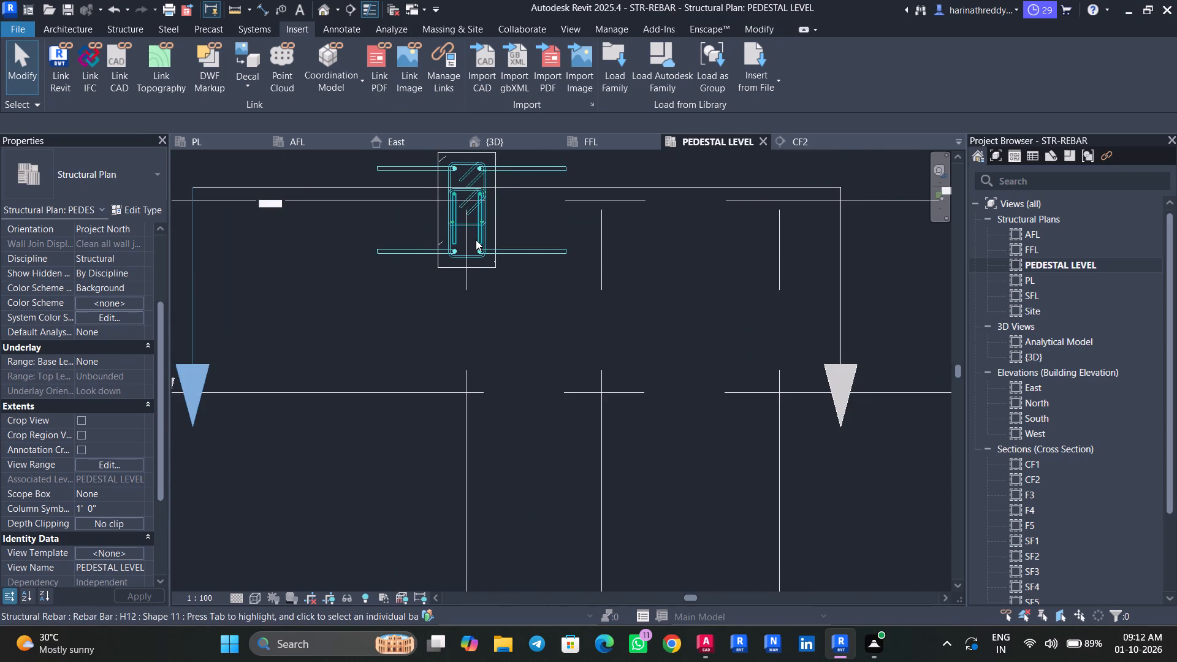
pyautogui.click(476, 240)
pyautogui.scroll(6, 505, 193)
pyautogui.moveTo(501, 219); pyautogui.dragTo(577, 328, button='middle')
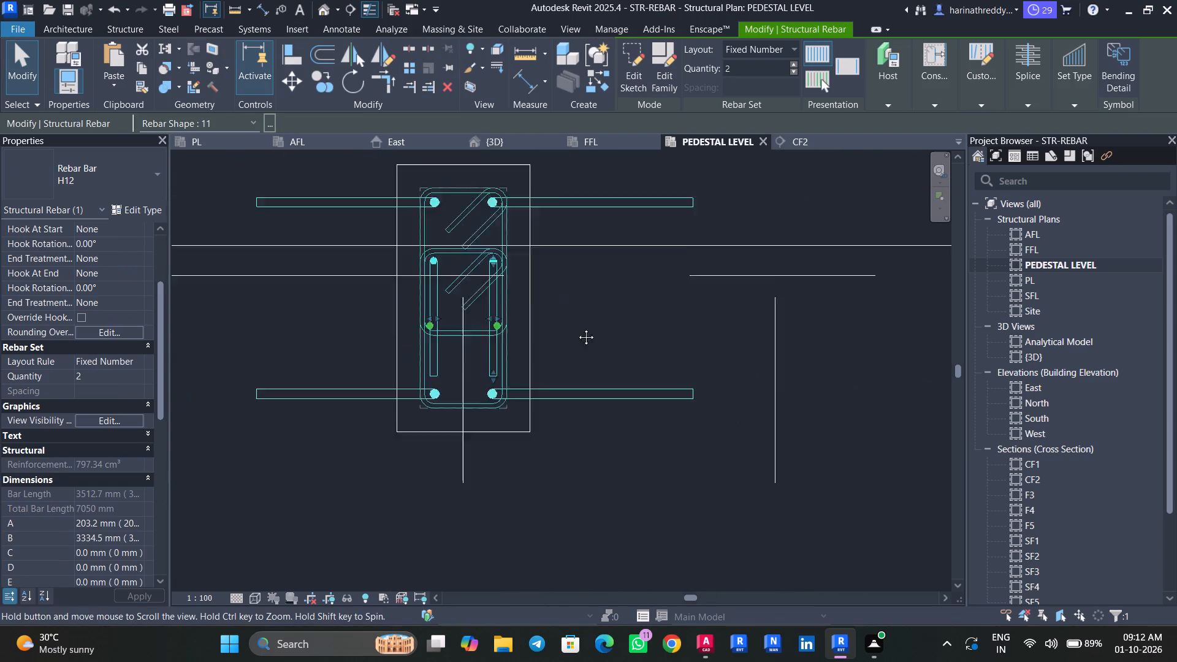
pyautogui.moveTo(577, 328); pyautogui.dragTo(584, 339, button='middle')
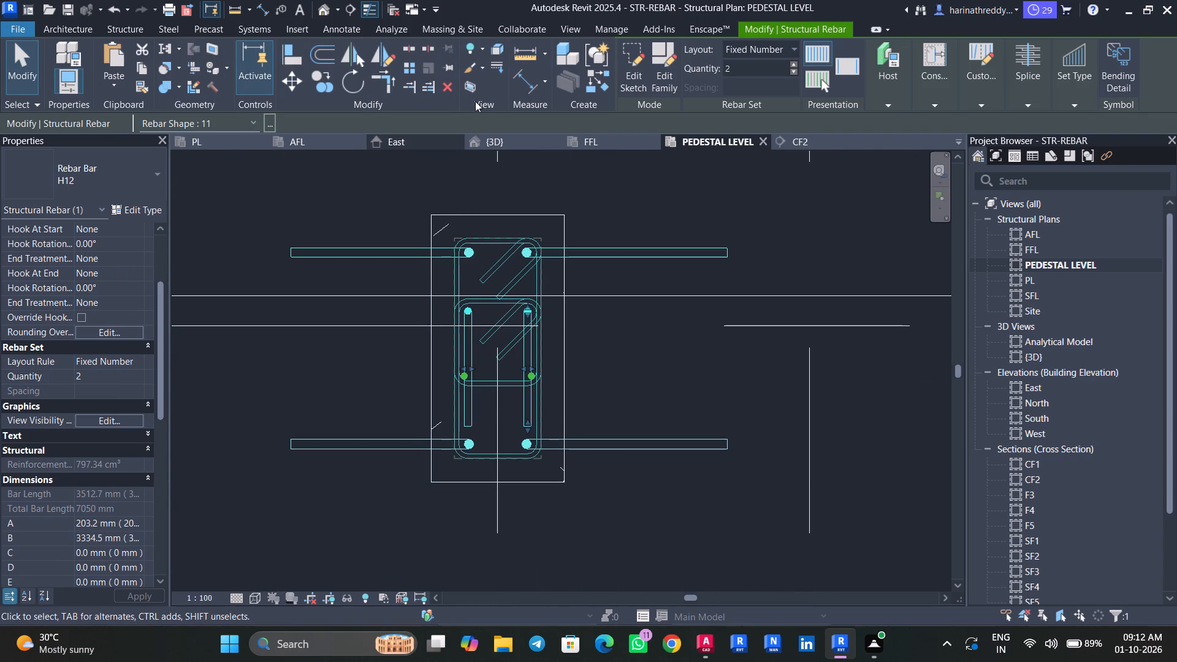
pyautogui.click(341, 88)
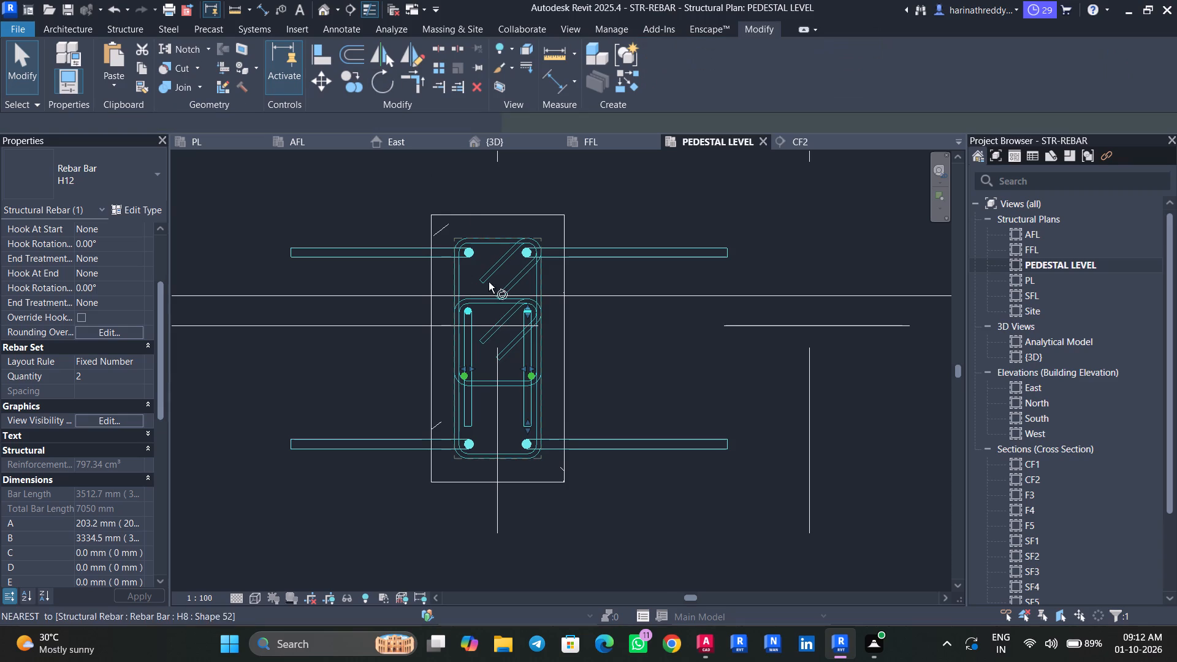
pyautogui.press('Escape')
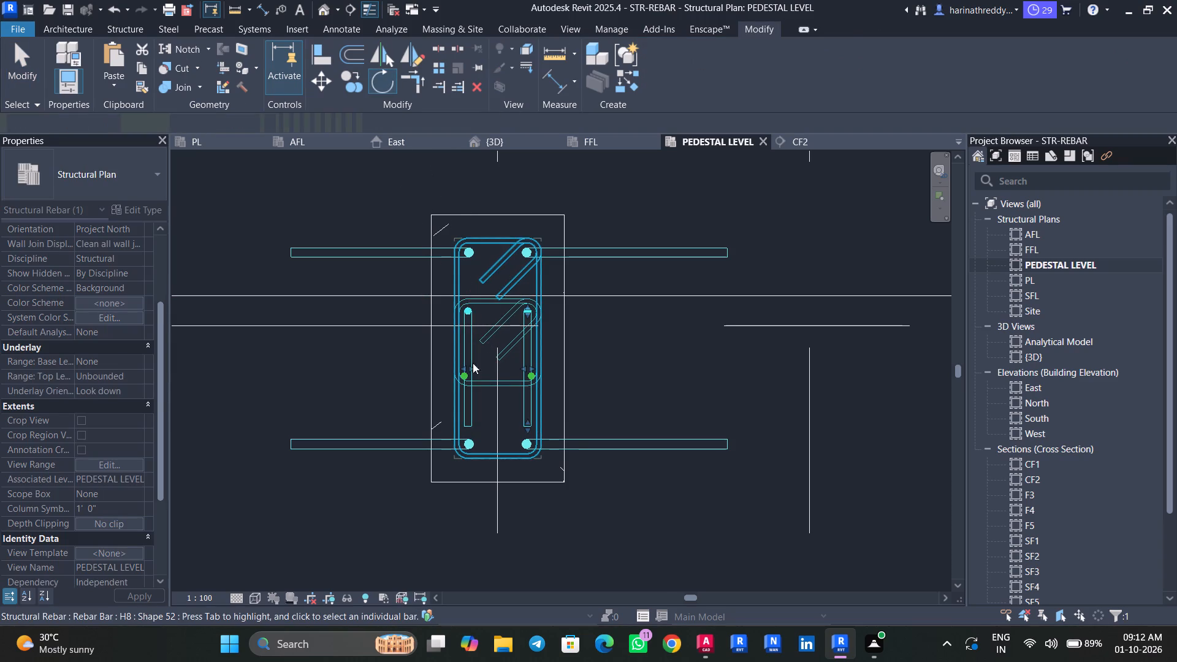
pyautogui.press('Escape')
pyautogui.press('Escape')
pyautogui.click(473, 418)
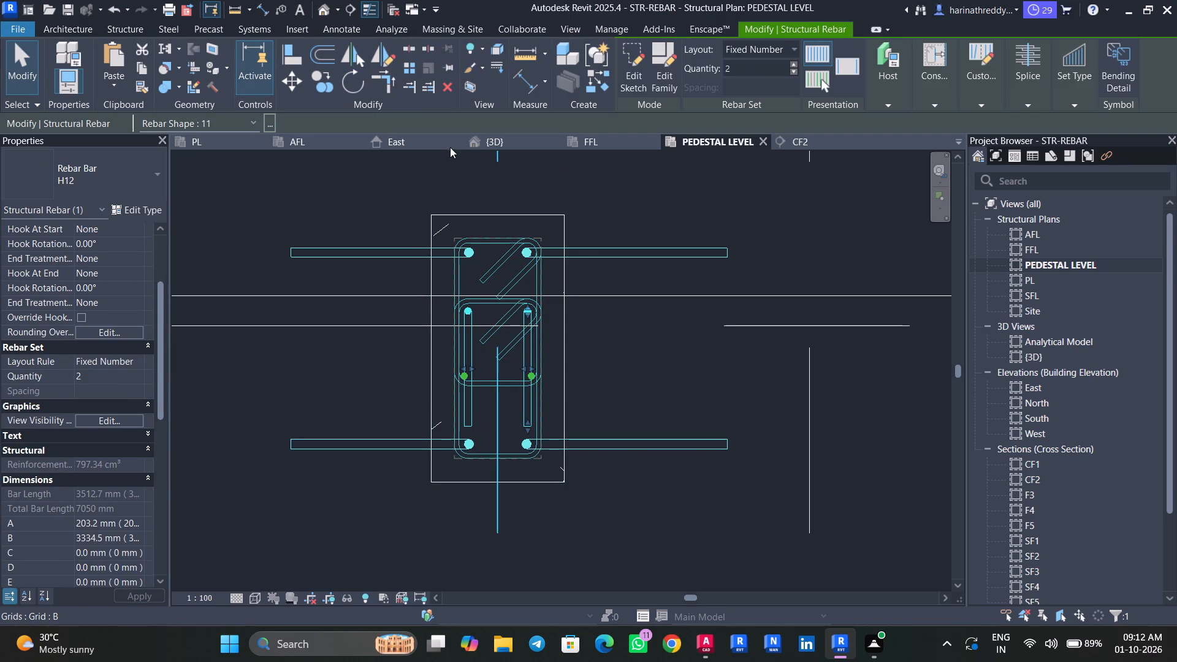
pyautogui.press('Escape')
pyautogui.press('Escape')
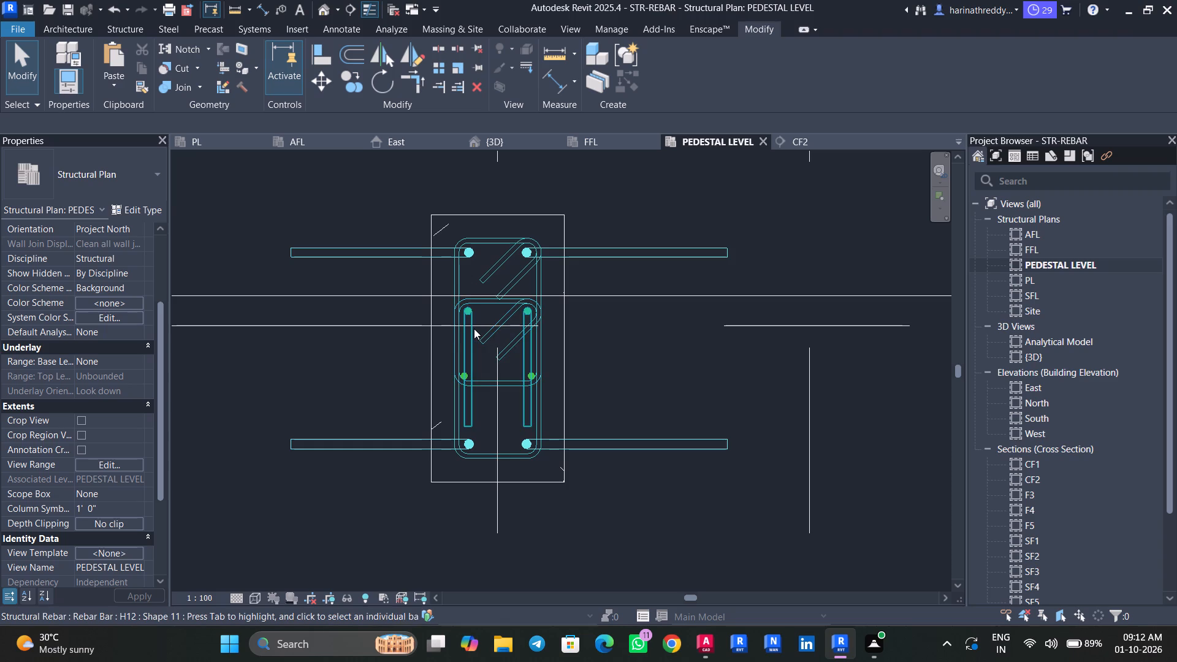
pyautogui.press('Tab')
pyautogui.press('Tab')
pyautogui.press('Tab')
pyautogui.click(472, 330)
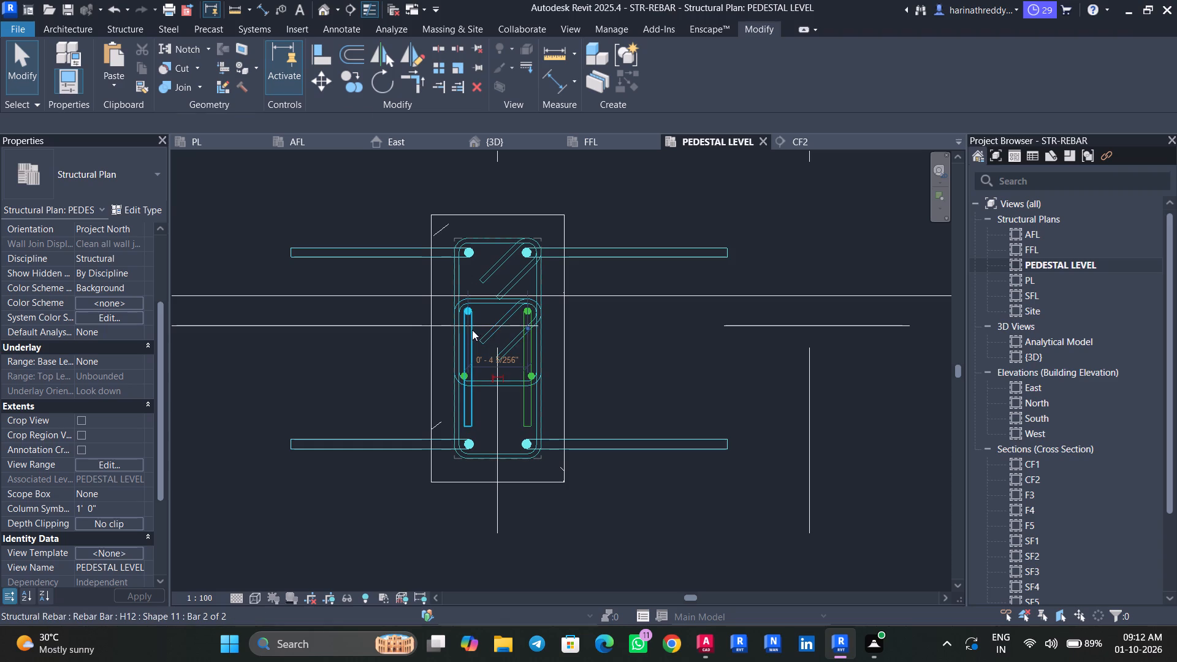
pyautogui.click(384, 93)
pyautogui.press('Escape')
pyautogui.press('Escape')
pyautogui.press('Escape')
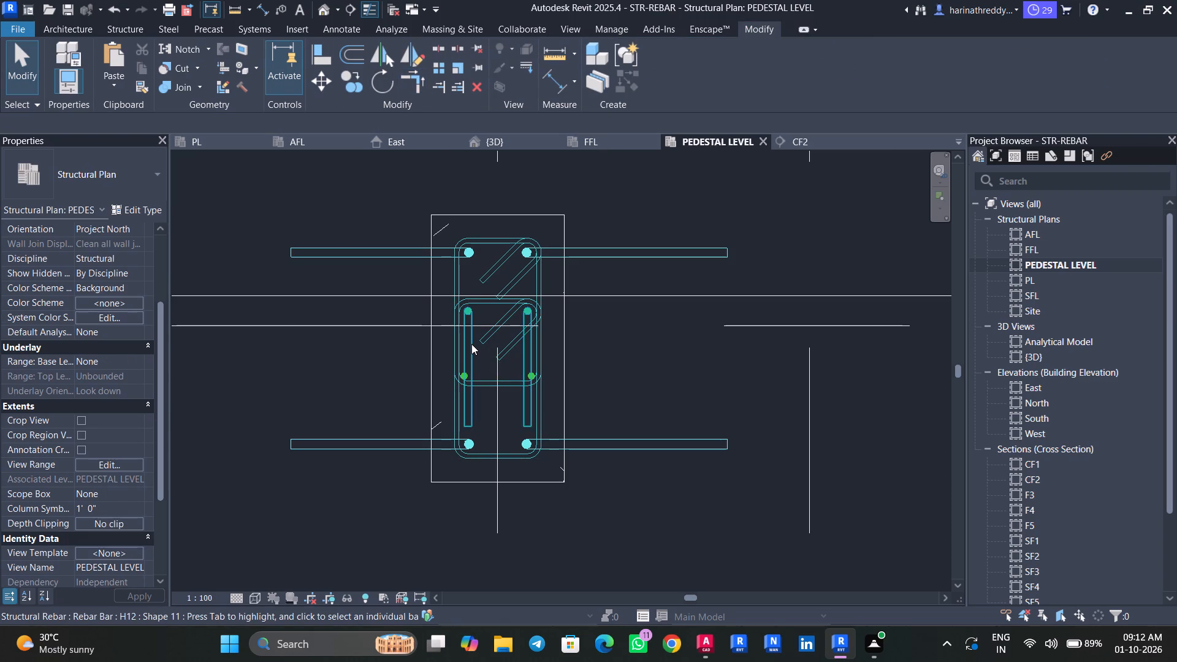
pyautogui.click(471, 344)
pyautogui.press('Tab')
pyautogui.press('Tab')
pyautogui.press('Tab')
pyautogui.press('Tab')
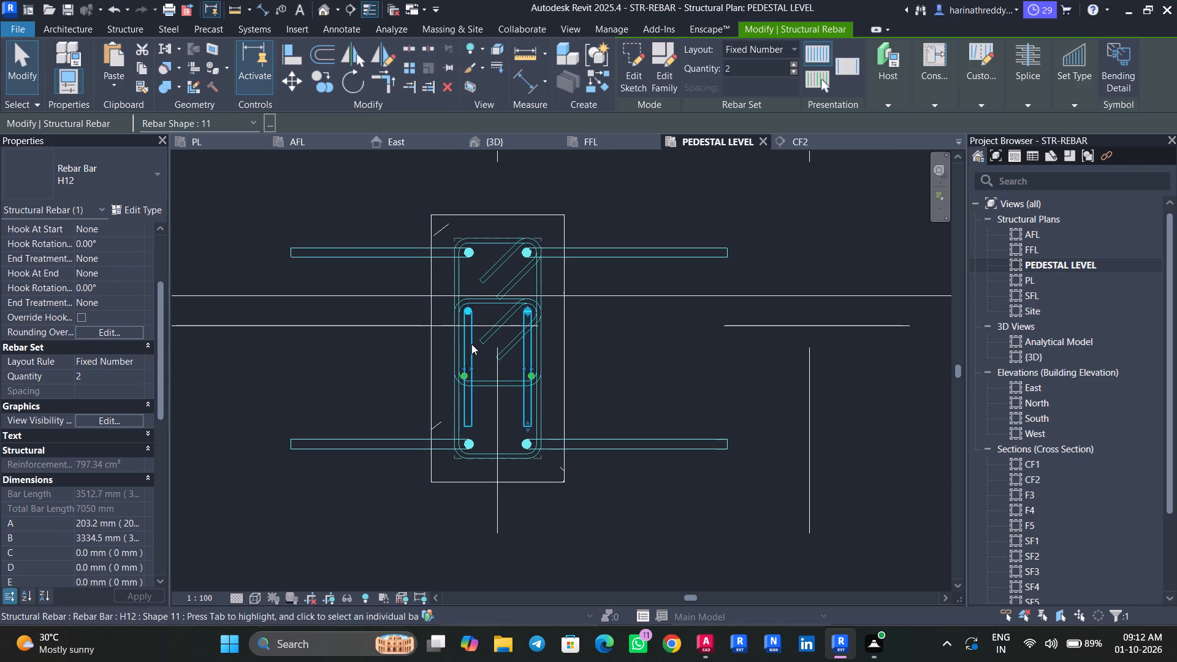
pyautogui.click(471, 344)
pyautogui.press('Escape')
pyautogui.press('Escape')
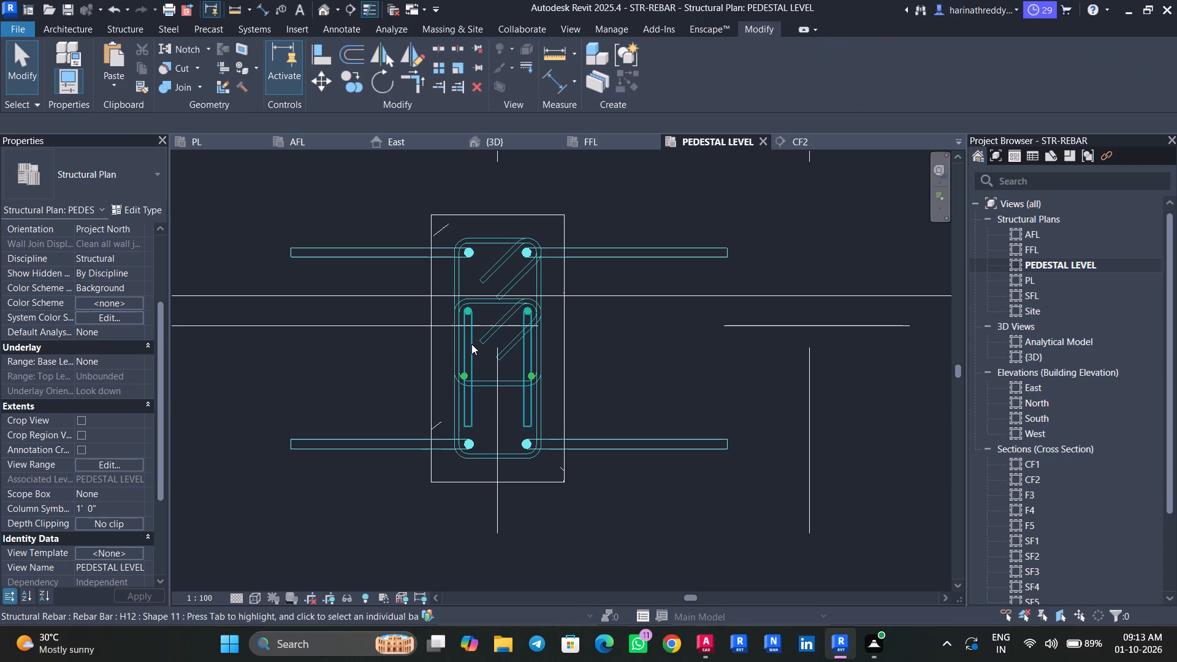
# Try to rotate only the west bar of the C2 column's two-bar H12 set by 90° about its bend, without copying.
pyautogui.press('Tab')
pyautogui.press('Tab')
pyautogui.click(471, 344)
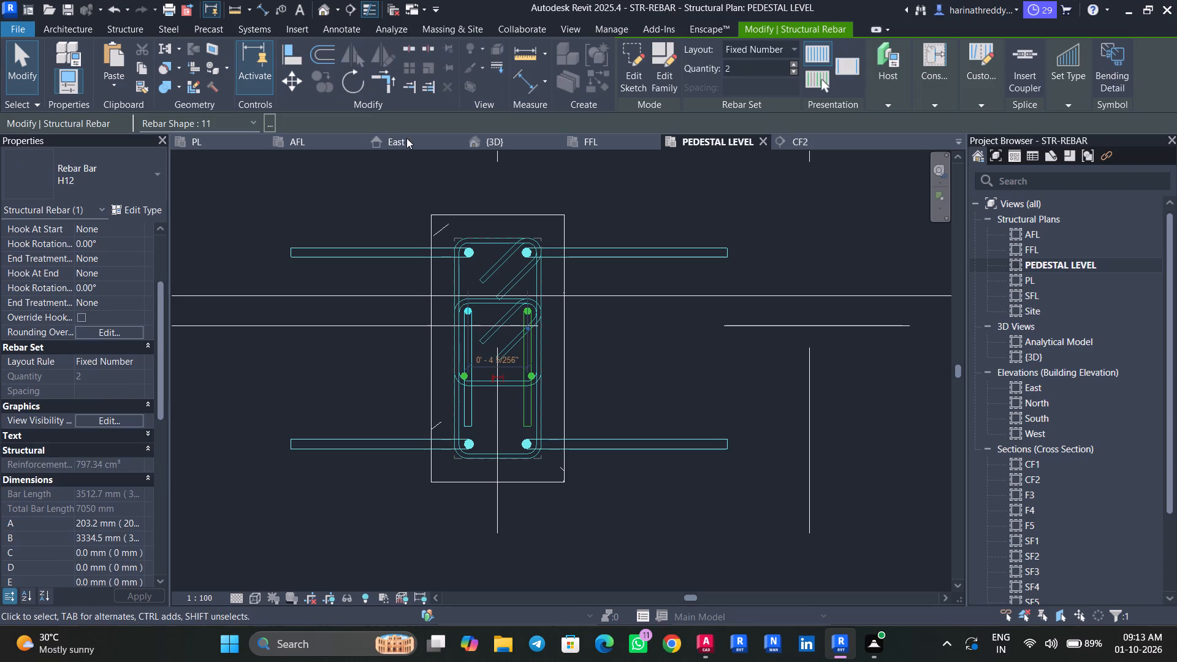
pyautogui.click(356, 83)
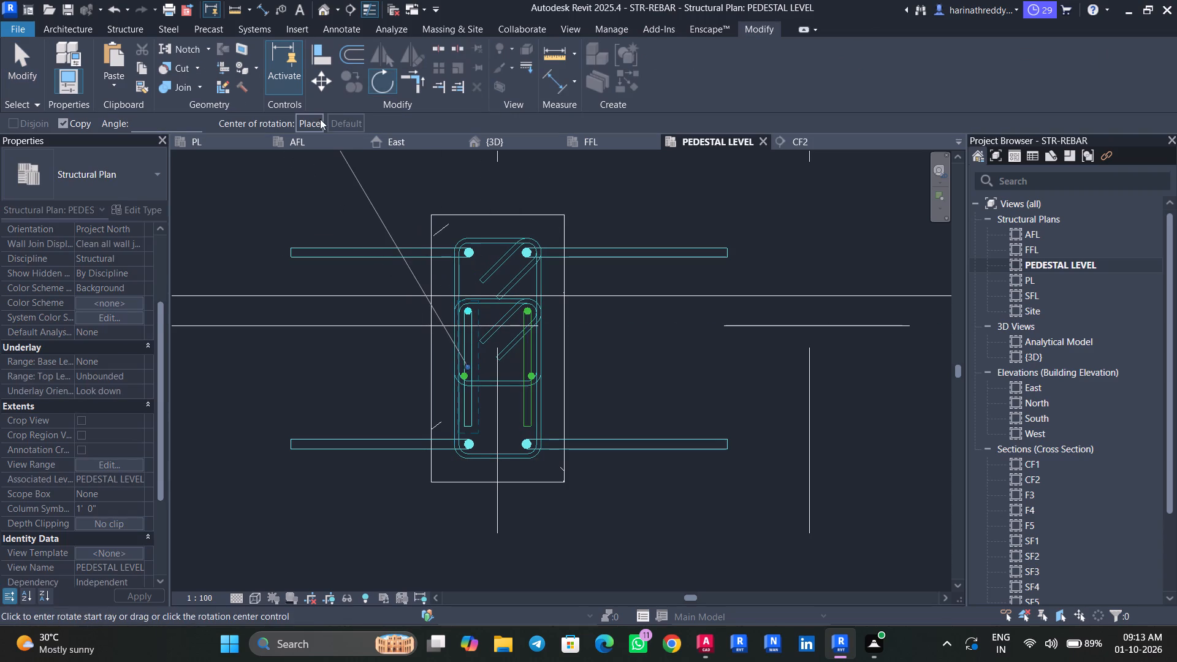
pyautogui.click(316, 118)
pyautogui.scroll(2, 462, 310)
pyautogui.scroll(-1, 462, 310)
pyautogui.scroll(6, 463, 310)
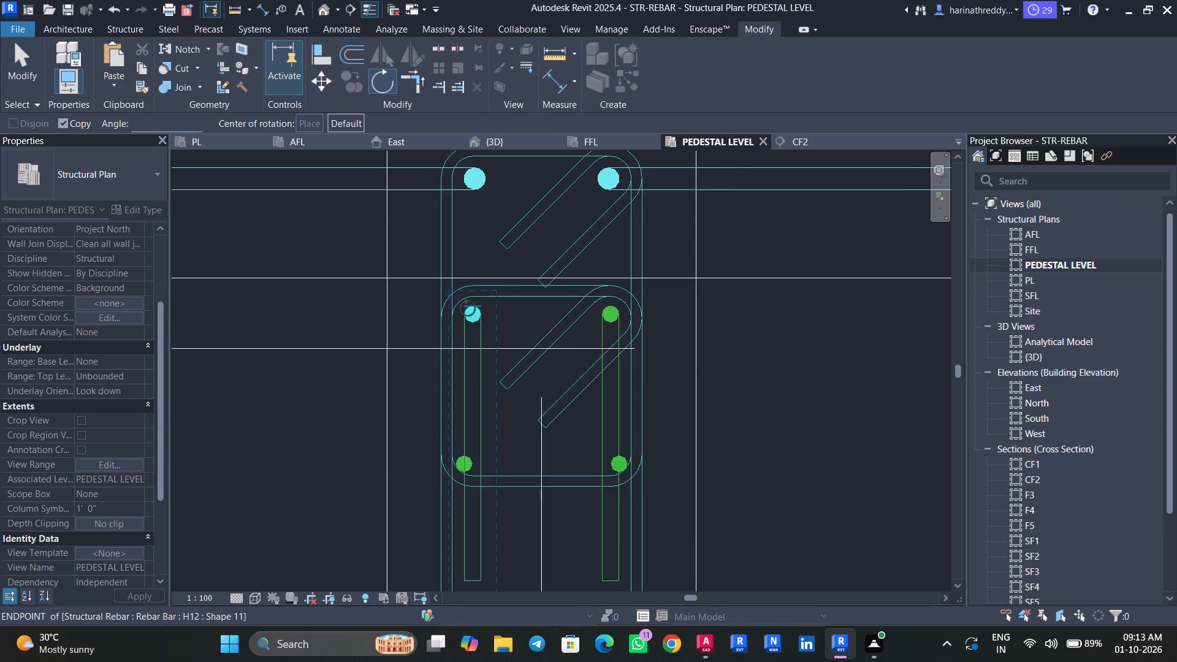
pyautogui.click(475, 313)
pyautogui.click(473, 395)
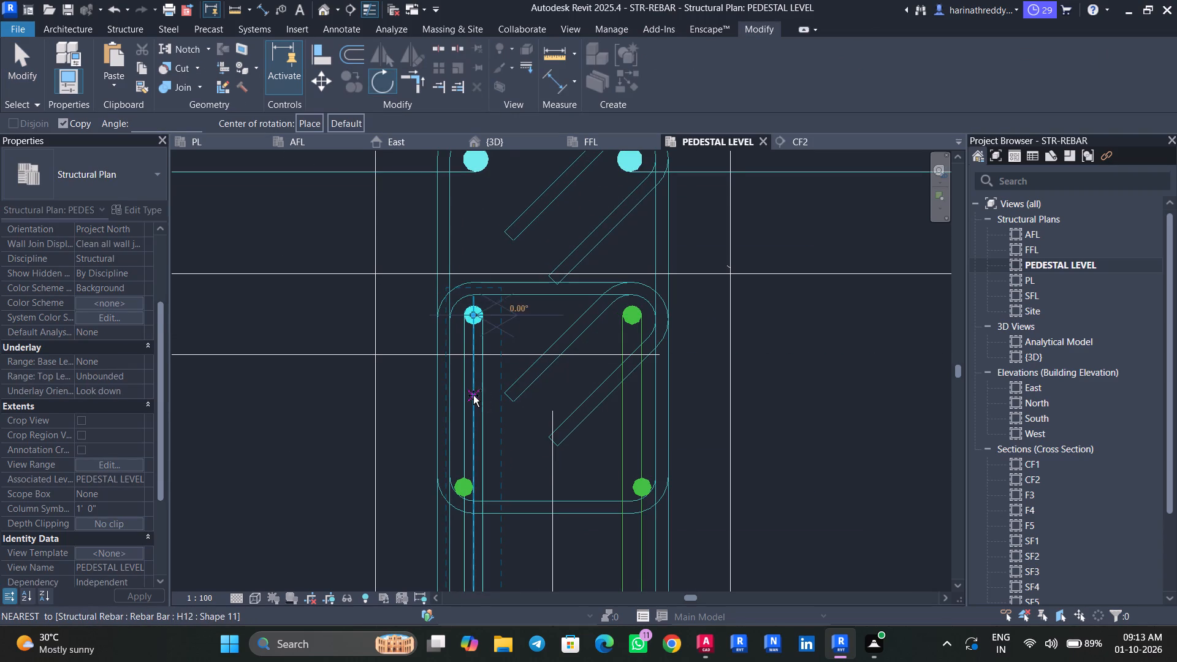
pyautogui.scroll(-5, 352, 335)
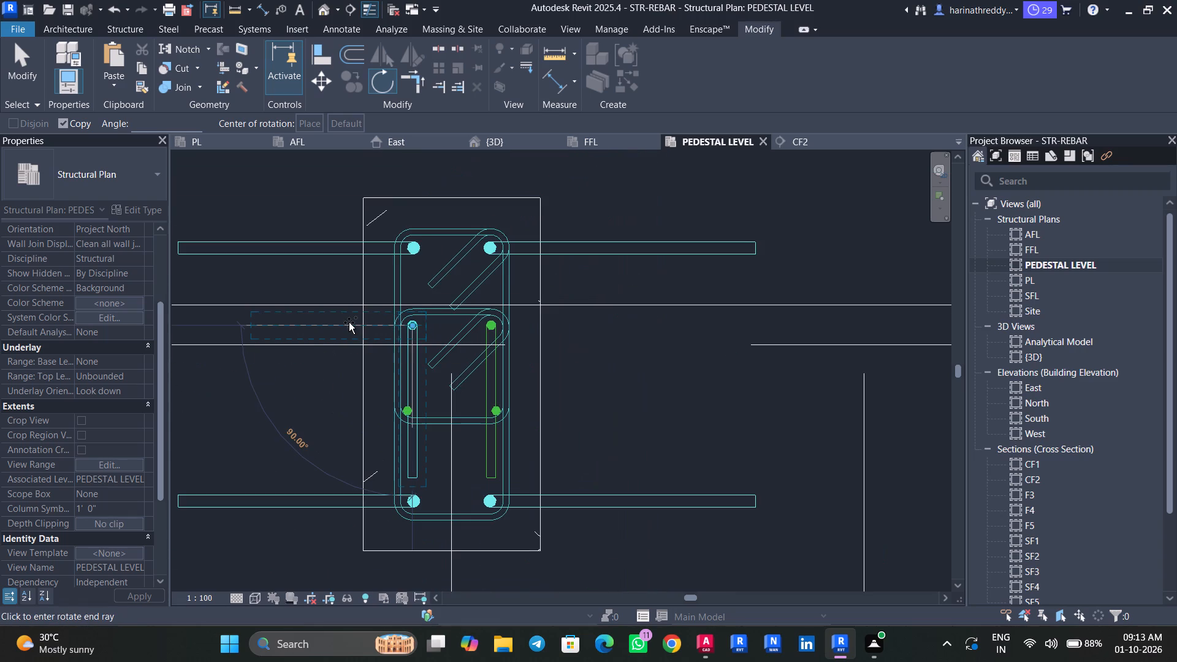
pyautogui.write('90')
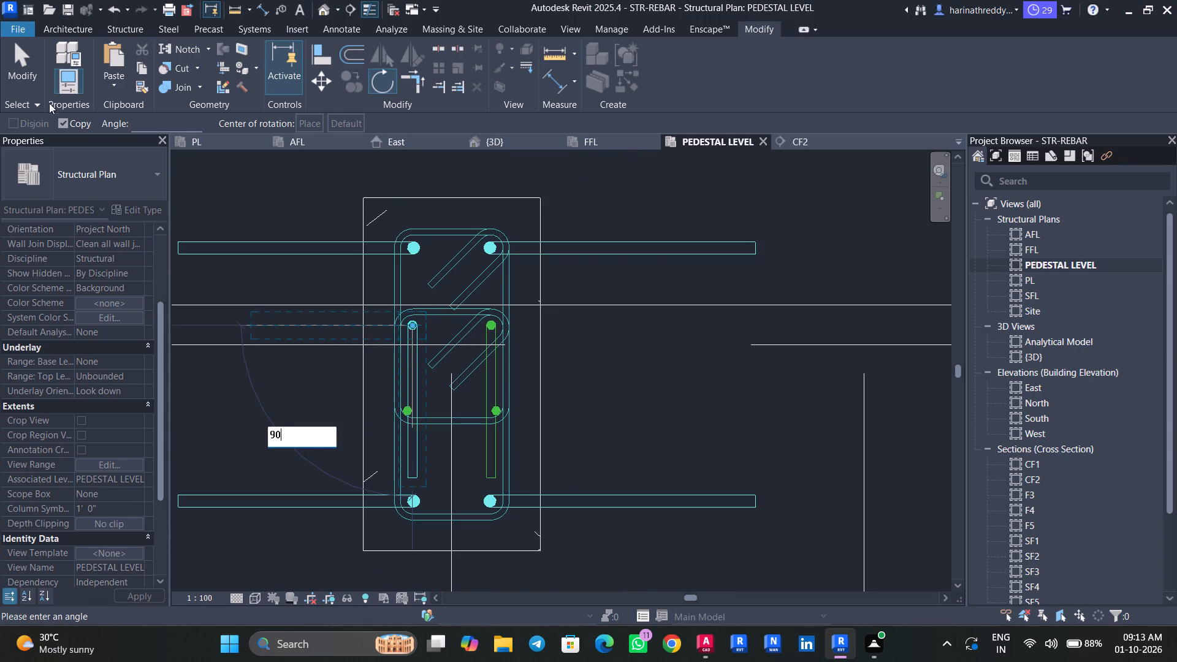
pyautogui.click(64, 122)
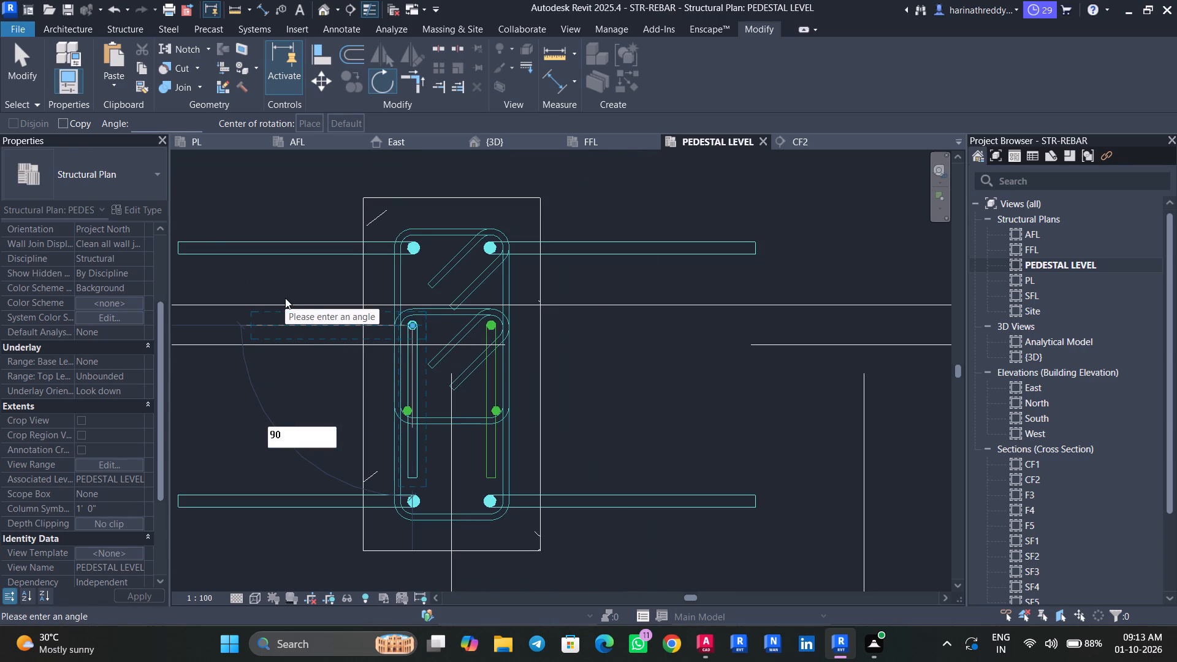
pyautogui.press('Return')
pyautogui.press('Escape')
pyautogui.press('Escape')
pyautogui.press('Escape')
# Rotate the whole two-bar H12 set 90° clockwise about the west bar's bend so both legs point west.
pyautogui.click(411, 372)
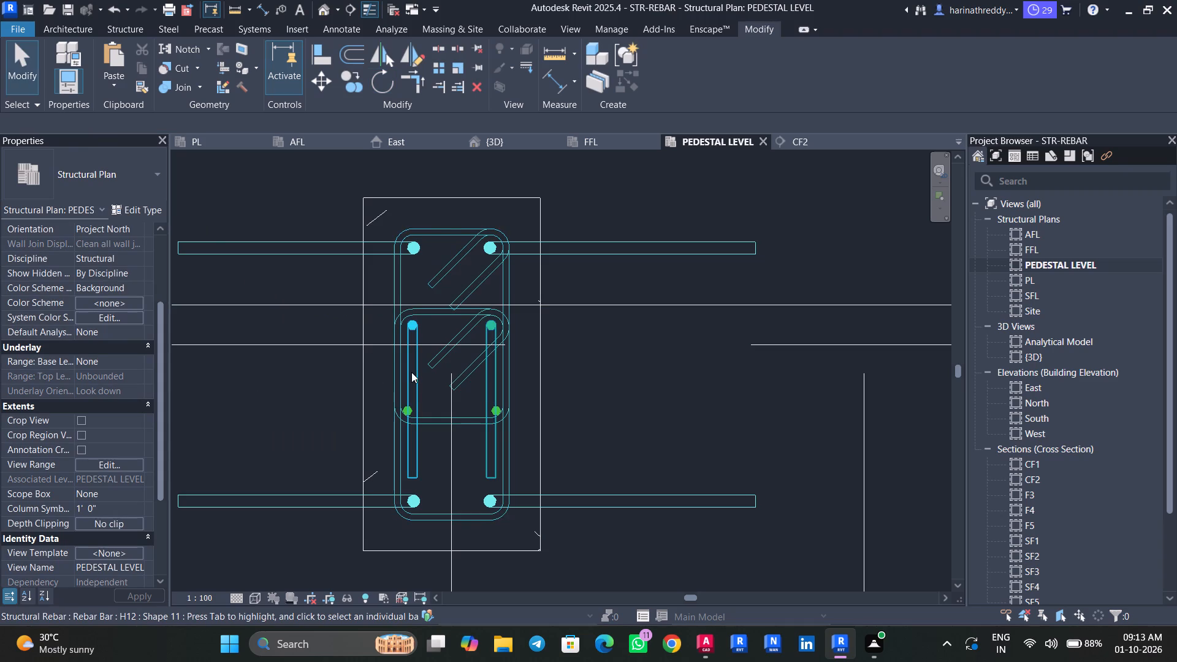
pyautogui.click(360, 86)
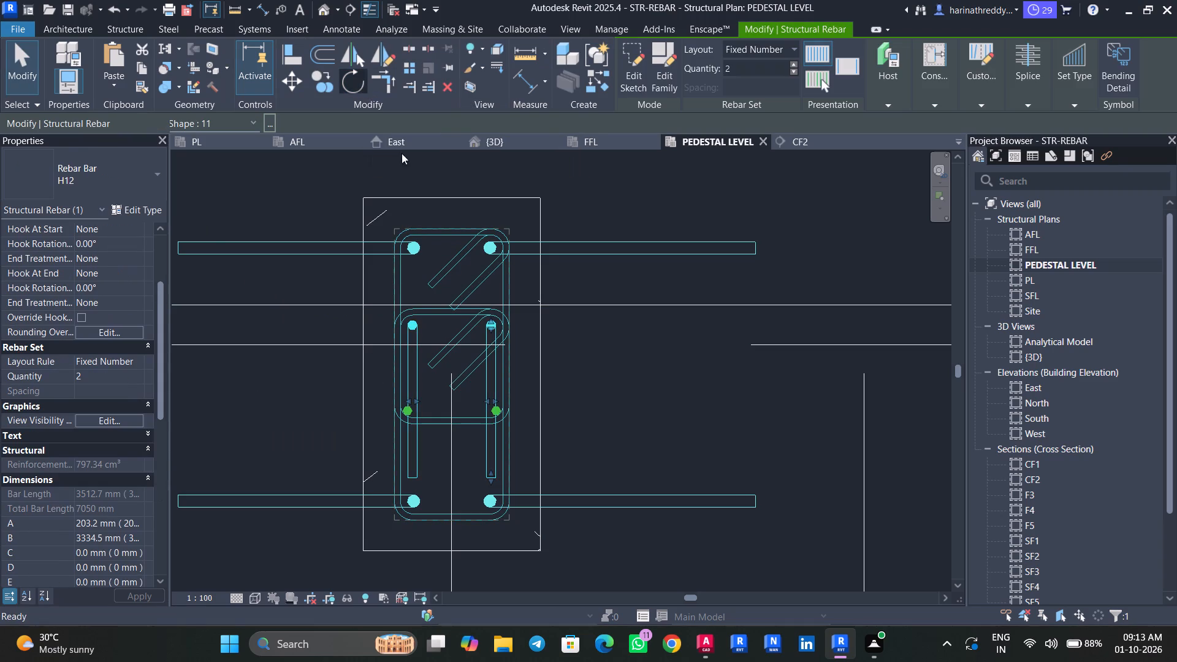
pyautogui.click(313, 116)
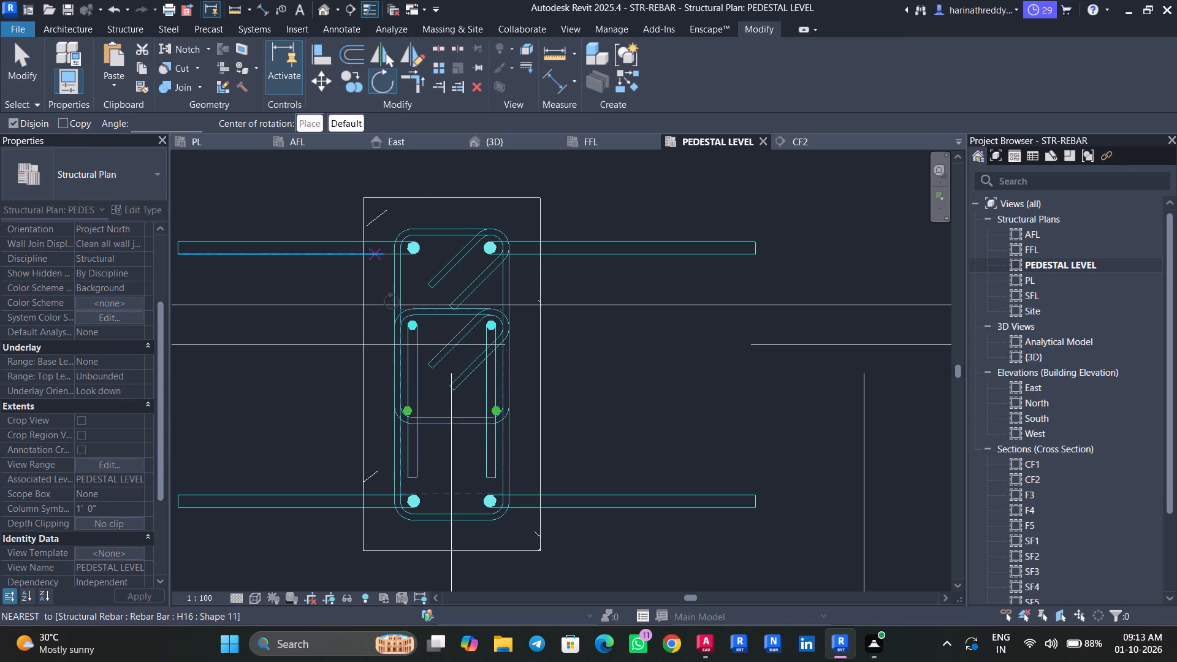
pyautogui.click(414, 324)
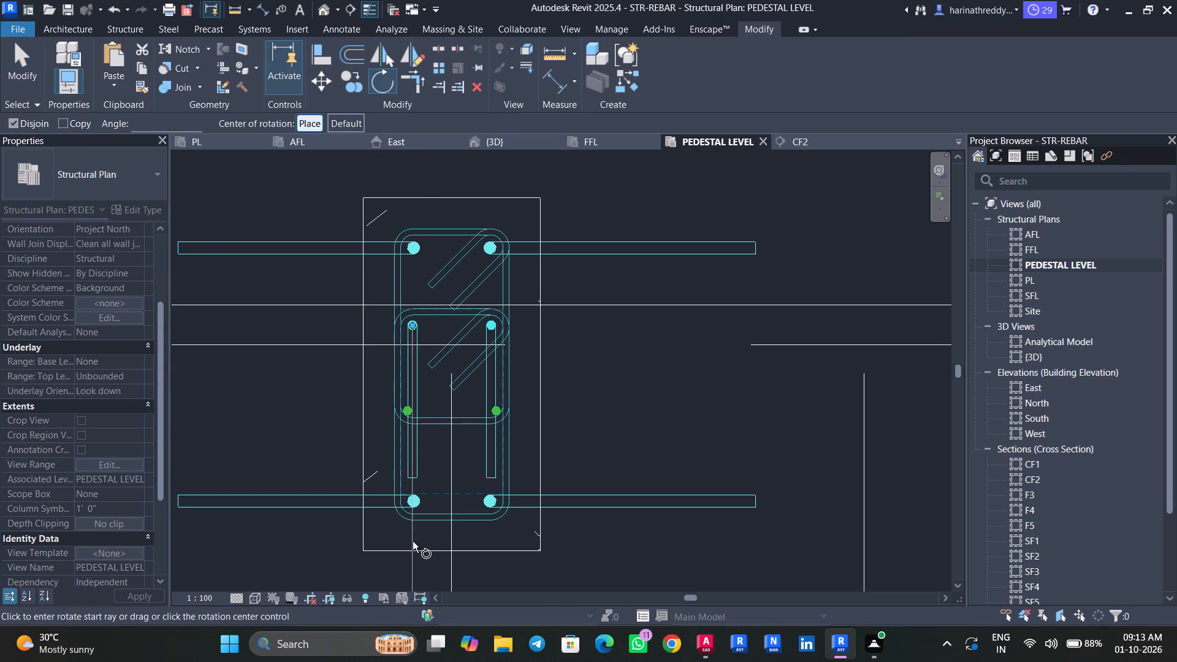
pyautogui.click(413, 541)
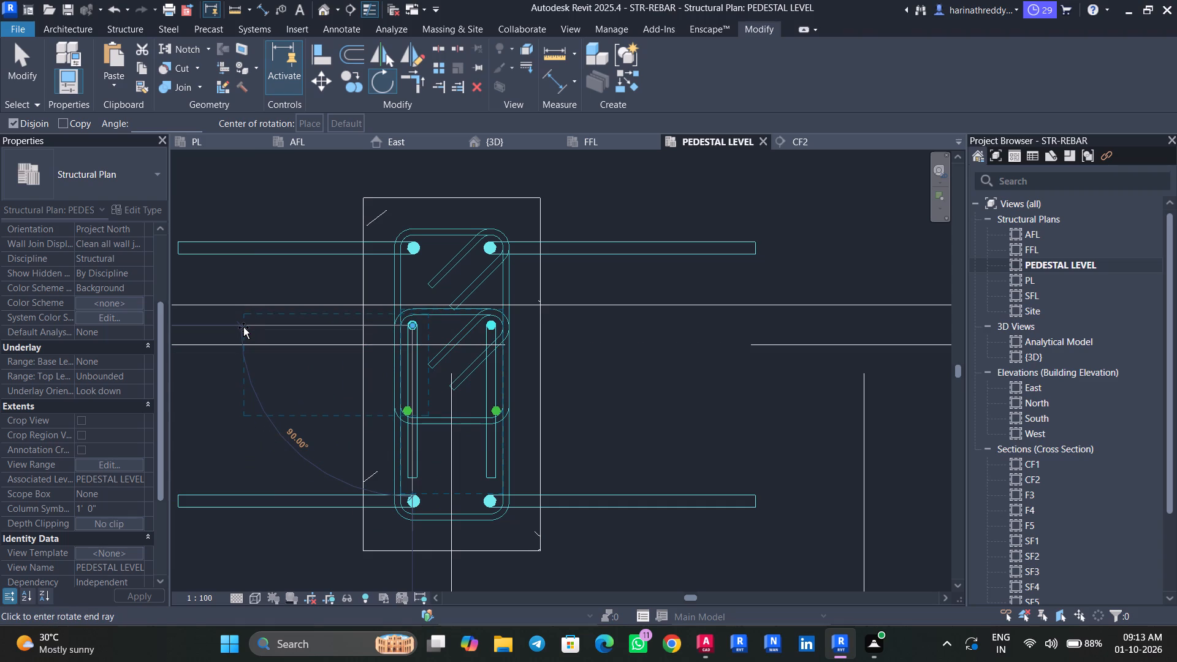
pyautogui.write('90')
pyautogui.press('Return')
pyautogui.press('Escape')
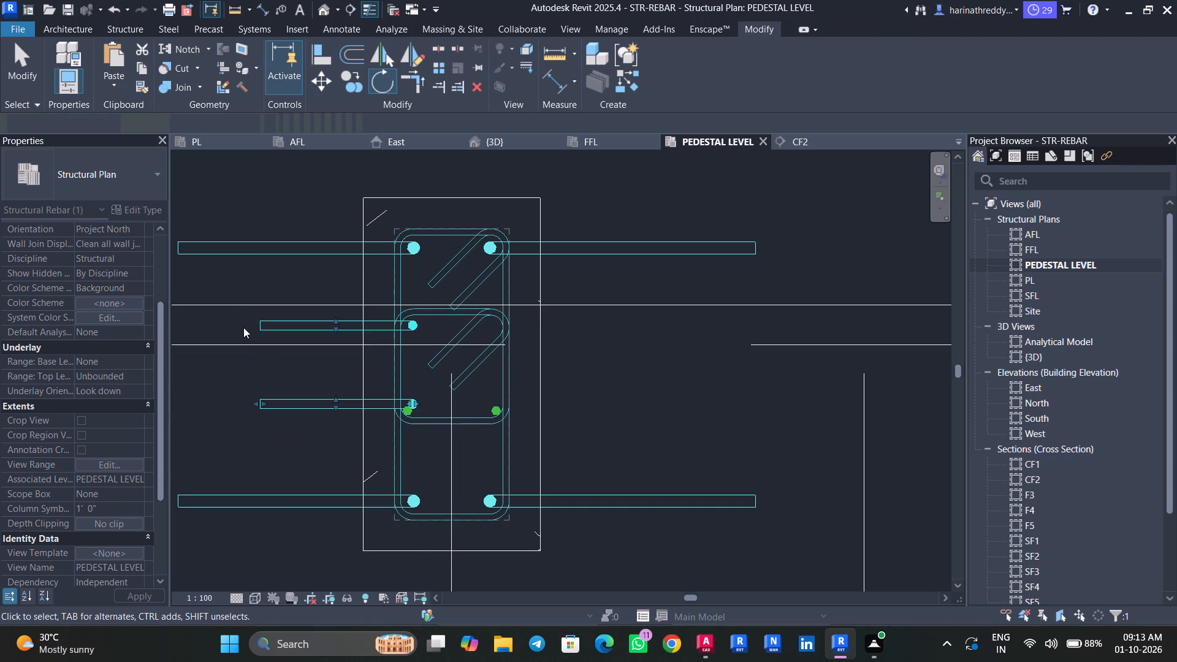
pyautogui.press('Escape')
pyautogui.press('Escape')
pyautogui.press('Escape')
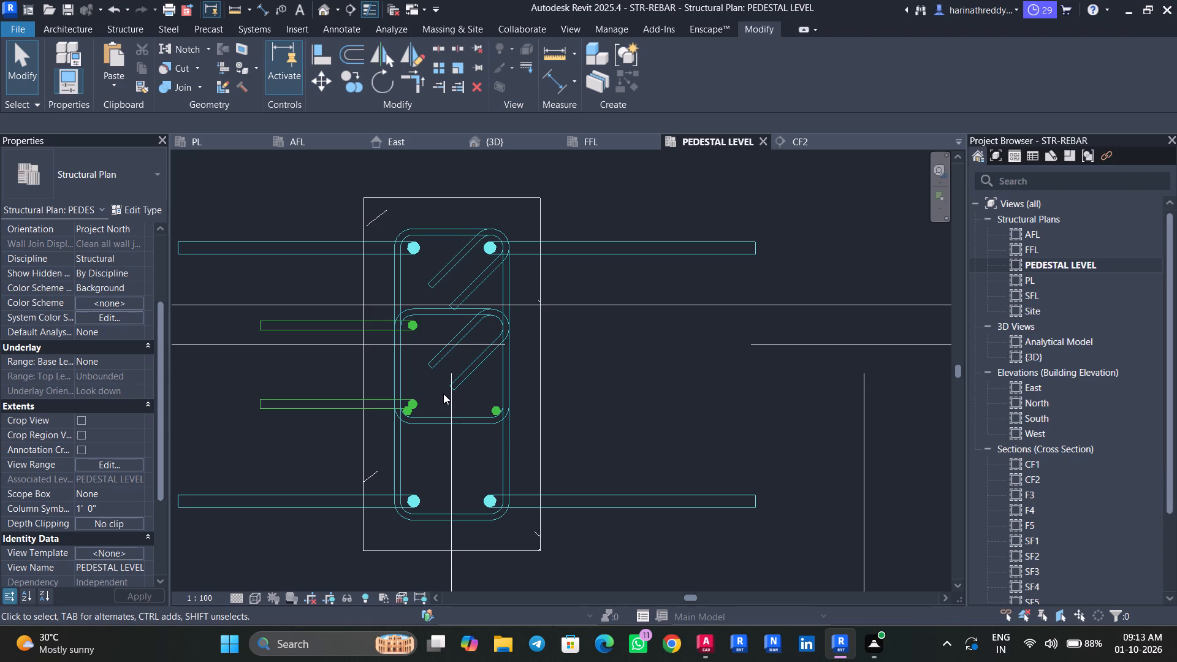
# Delete the straight two-bar H12 set along the south side of the inner stirrup in the B-7 column.
pyautogui.click(413, 321)
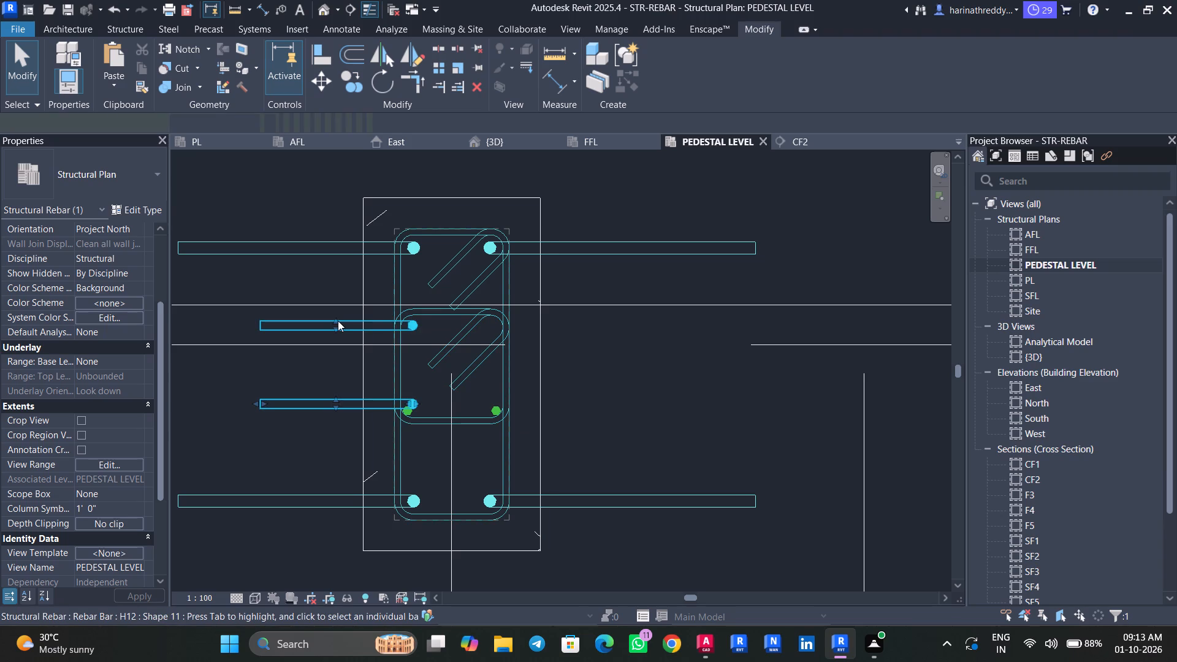
pyautogui.press('Escape')
pyautogui.press('Escape')
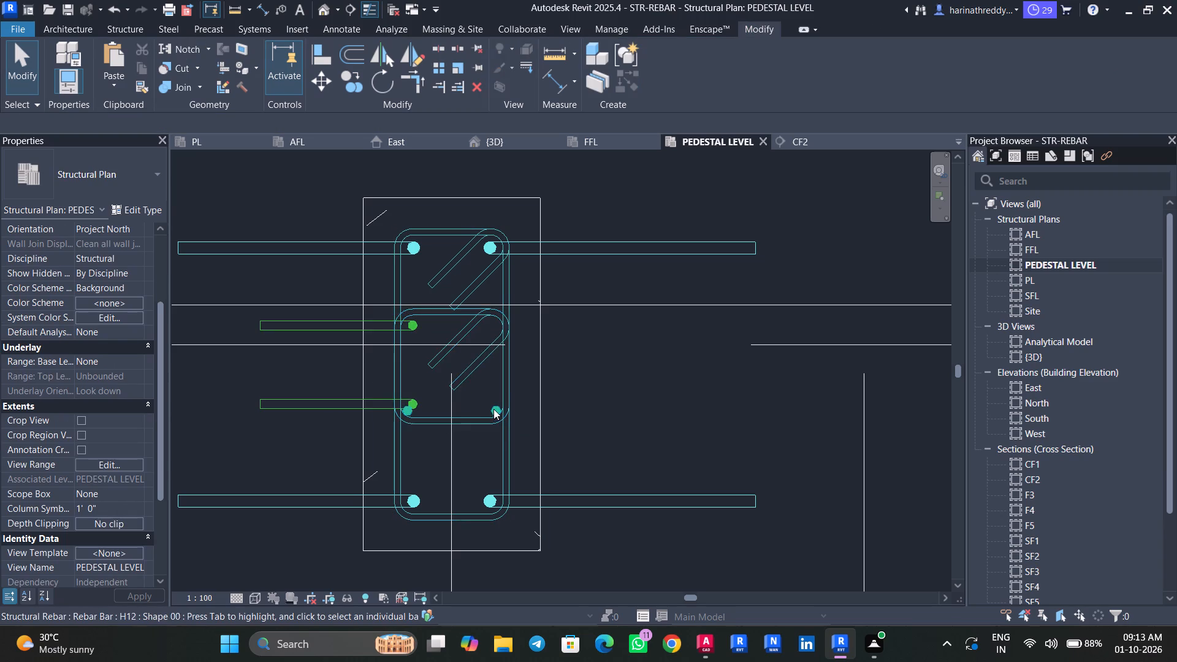
pyautogui.press('Escape')
pyautogui.scroll(4, 492, 409)
pyautogui.click(492, 409)
pyautogui.scroll(-5, 492, 409)
pyautogui.press('Delete')
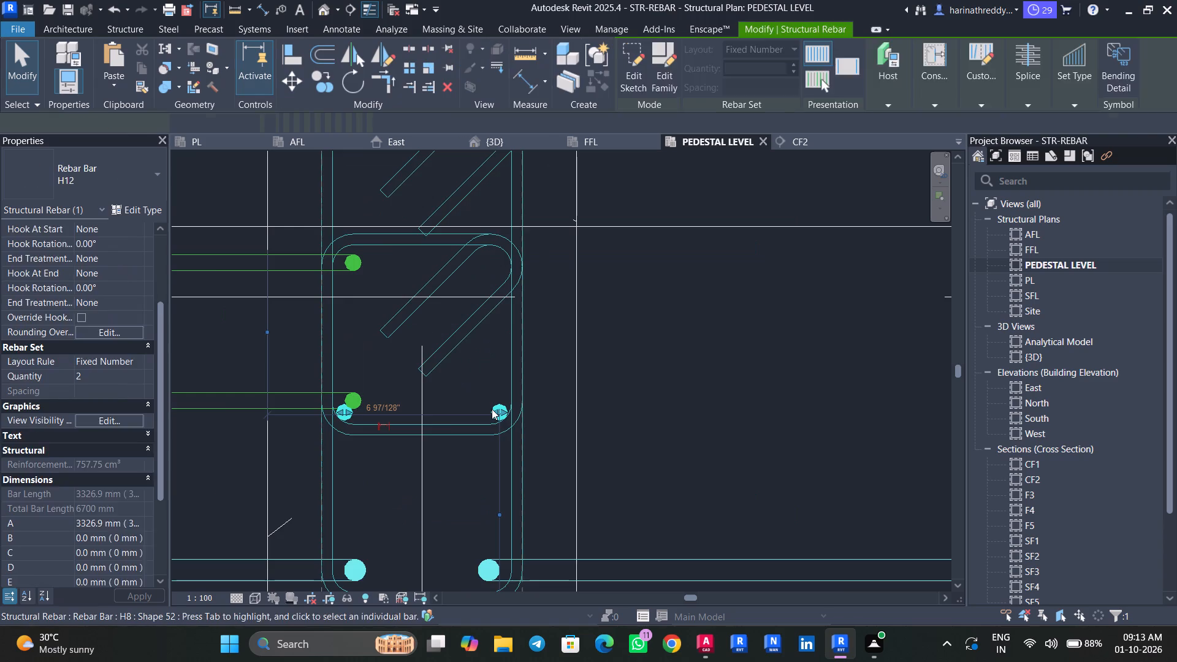
pyautogui.click(425, 403)
pyautogui.press('Escape')
pyautogui.press('Escape')
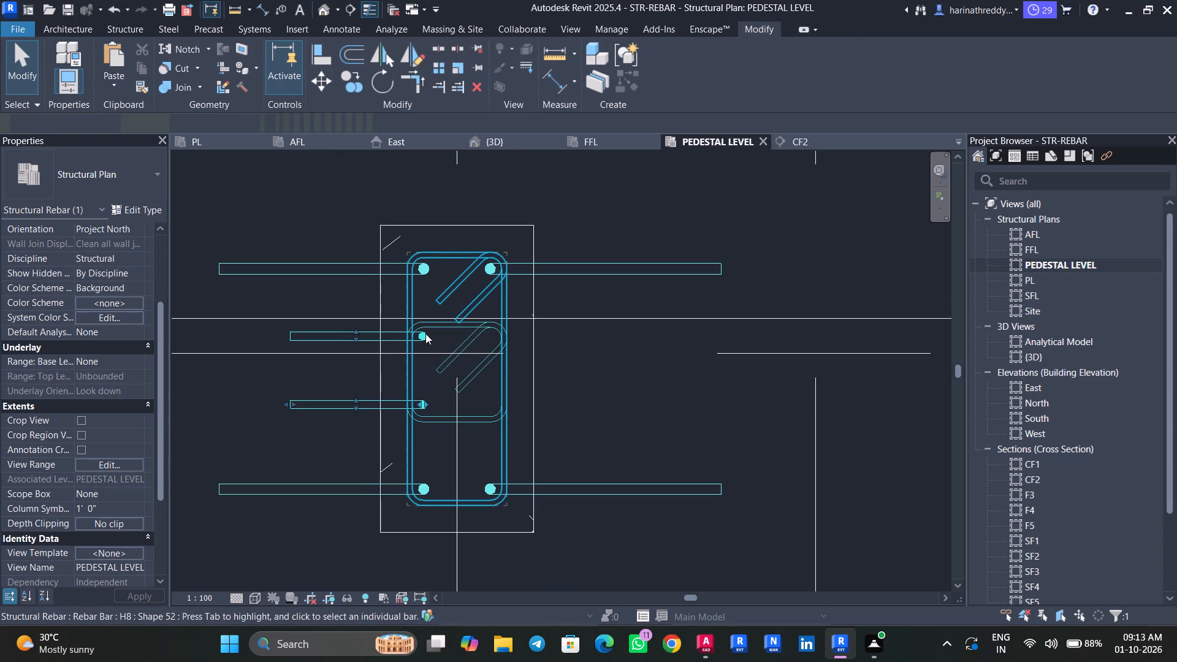
# Pull the vertical leg of the rotated H12 set west against the stirrups' west side, making A about 194 mm.
pyautogui.click(418, 400)
pyautogui.scroll(5, 417, 402)
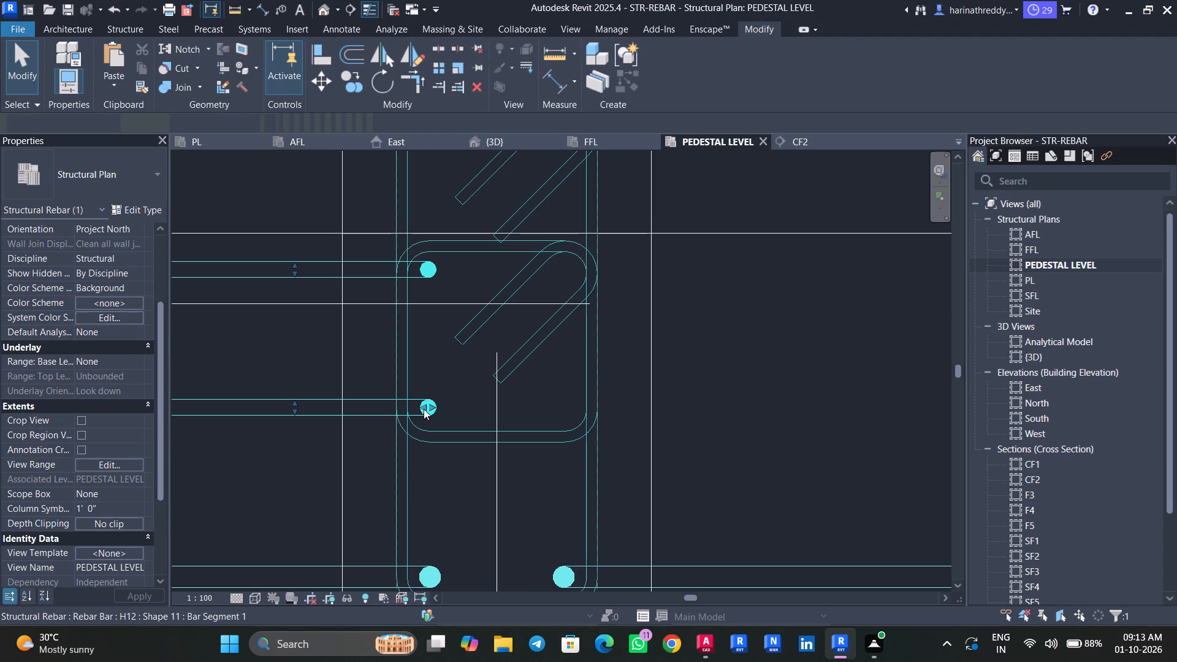
pyautogui.moveTo(424, 409); pyautogui.dragTo(413, 409)
pyautogui.scroll(-6, 441, 387)
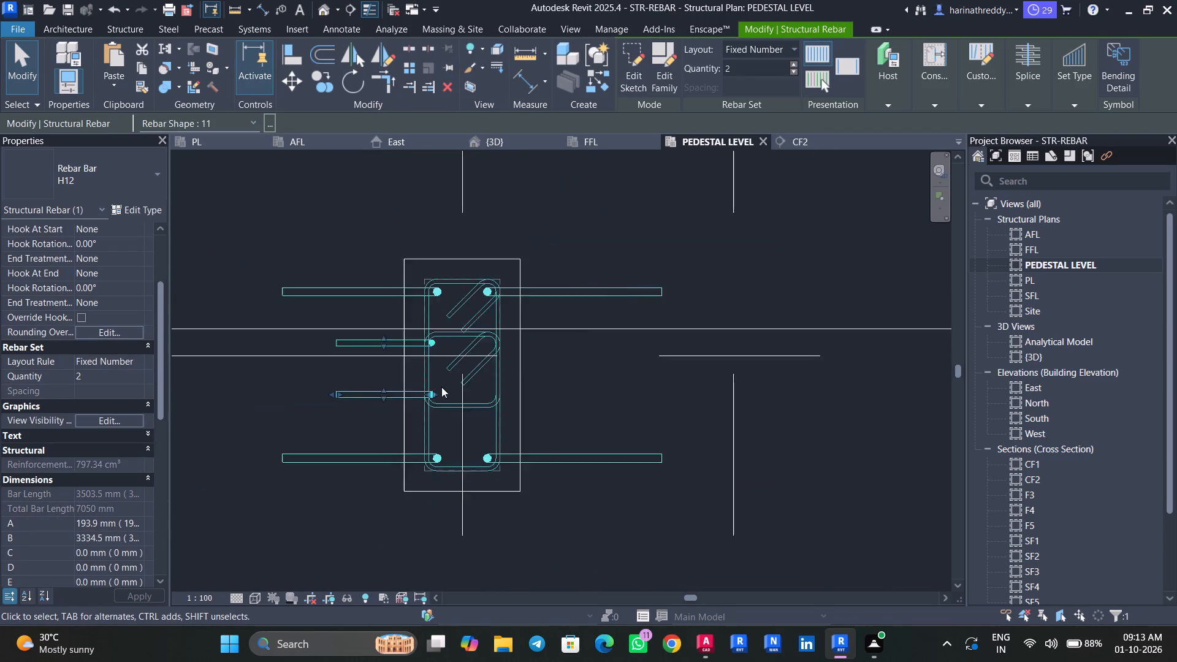
pyautogui.scroll(-4, 441, 387)
pyautogui.press('Escape')
pyautogui.press('Escape')
# Check the A dimension of the neighbouring H16 set and set the west-pointing H12 set's A to 312 mm.
pyautogui.click(351, 434)
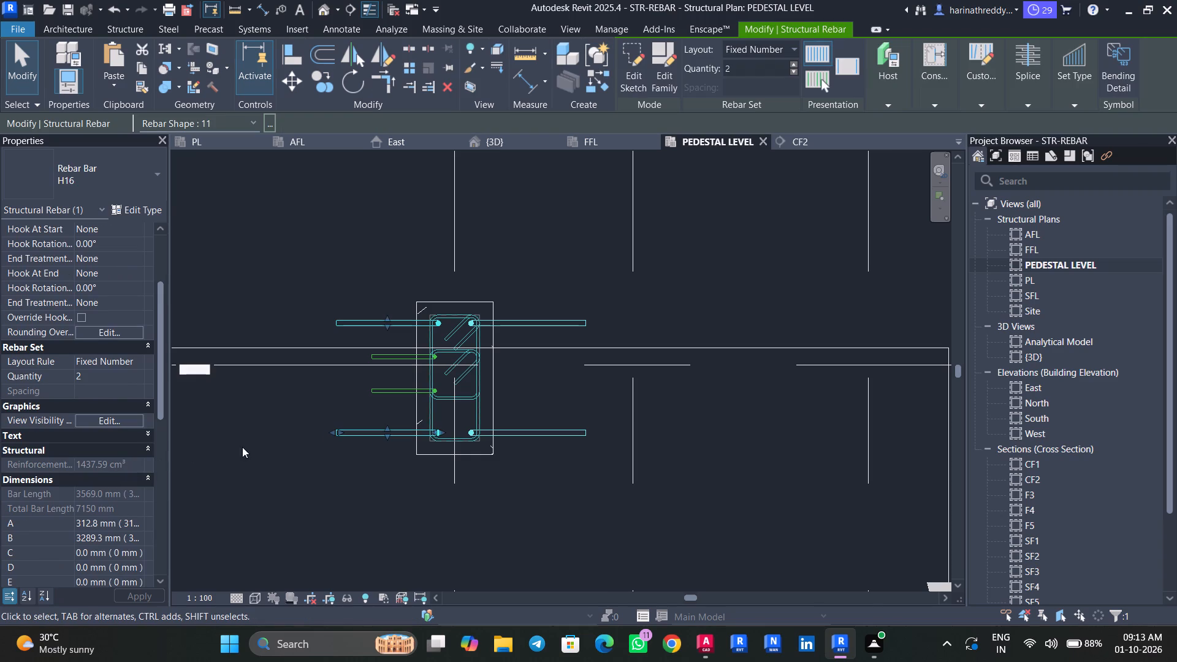
pyautogui.press('Escape')
pyautogui.press('Escape')
pyautogui.click(378, 394)
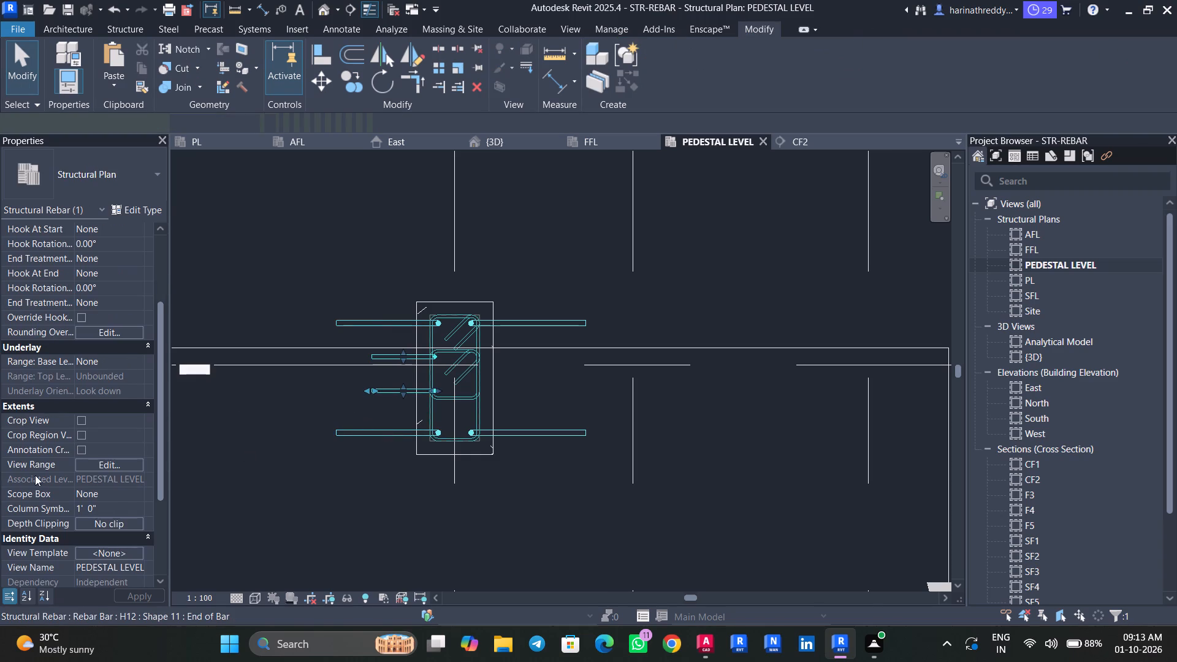
pyautogui.click(132, 533)
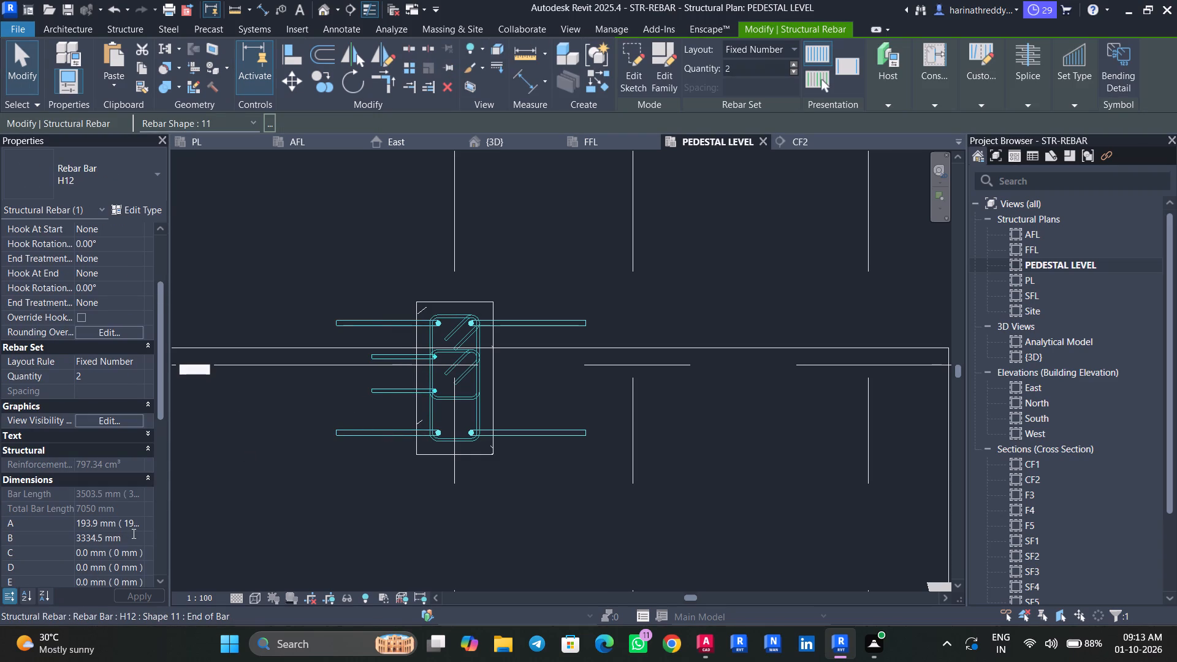
pyautogui.click(135, 529)
pyautogui.write('312')
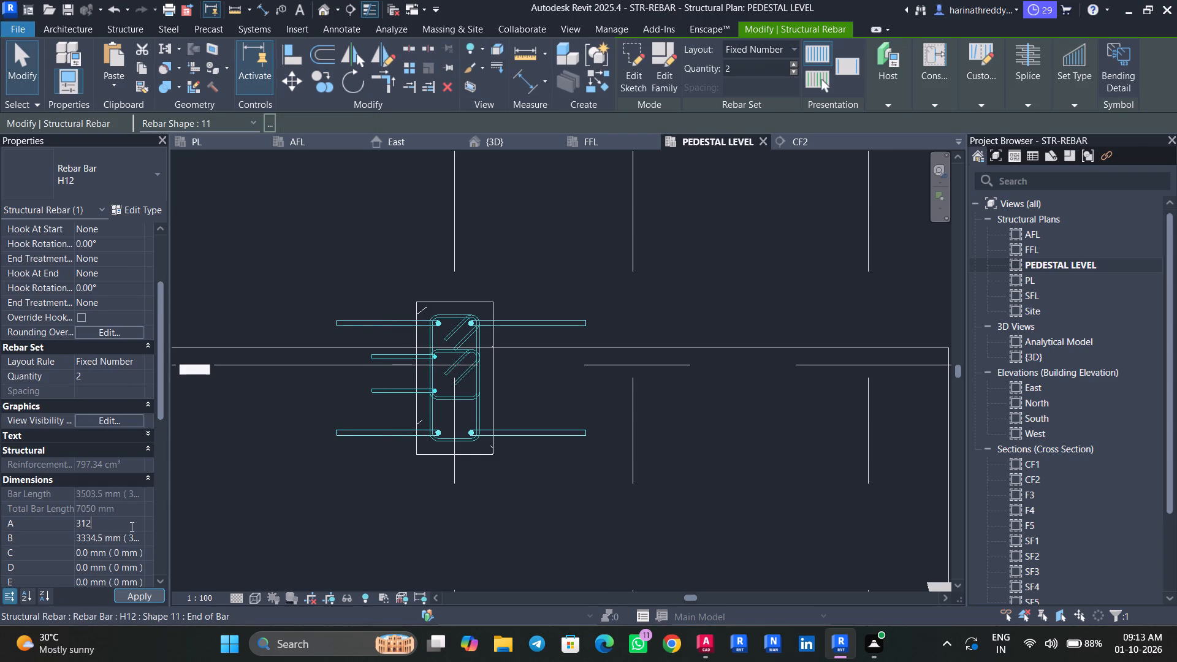
pyautogui.press('Escape')
pyautogui.press('Escape')
# Mirror a copy of the west-pointing two-bar H12 set about grid B to the east side of the C2 column.
pyautogui.click(395, 392)
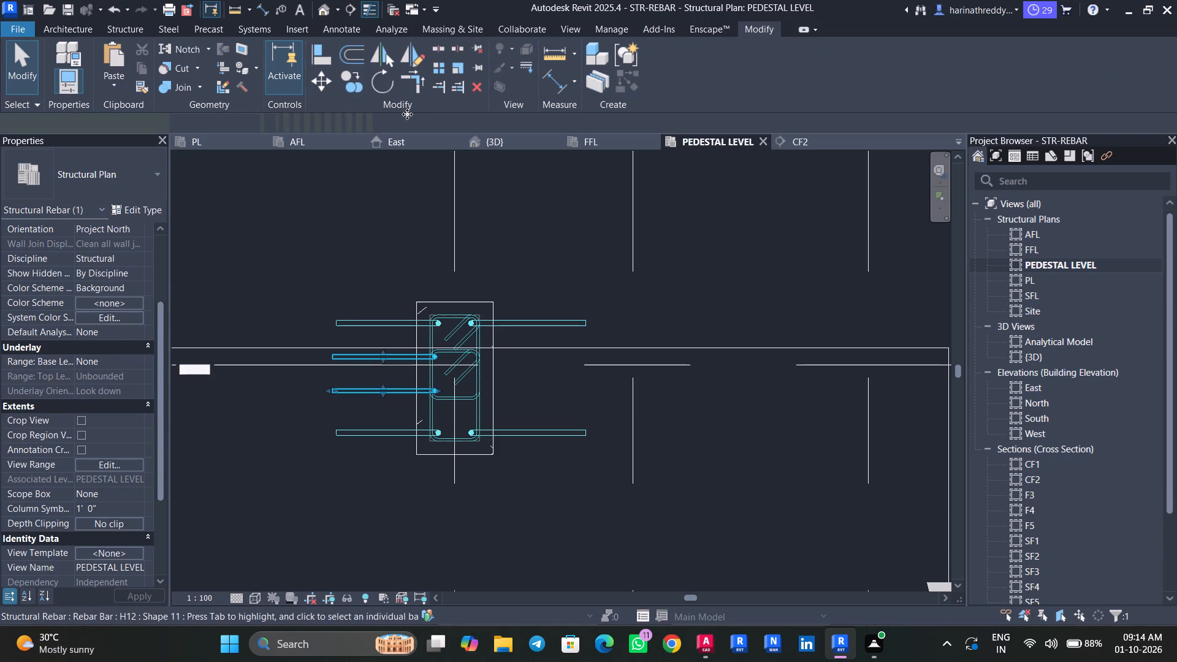
pyautogui.click(381, 58)
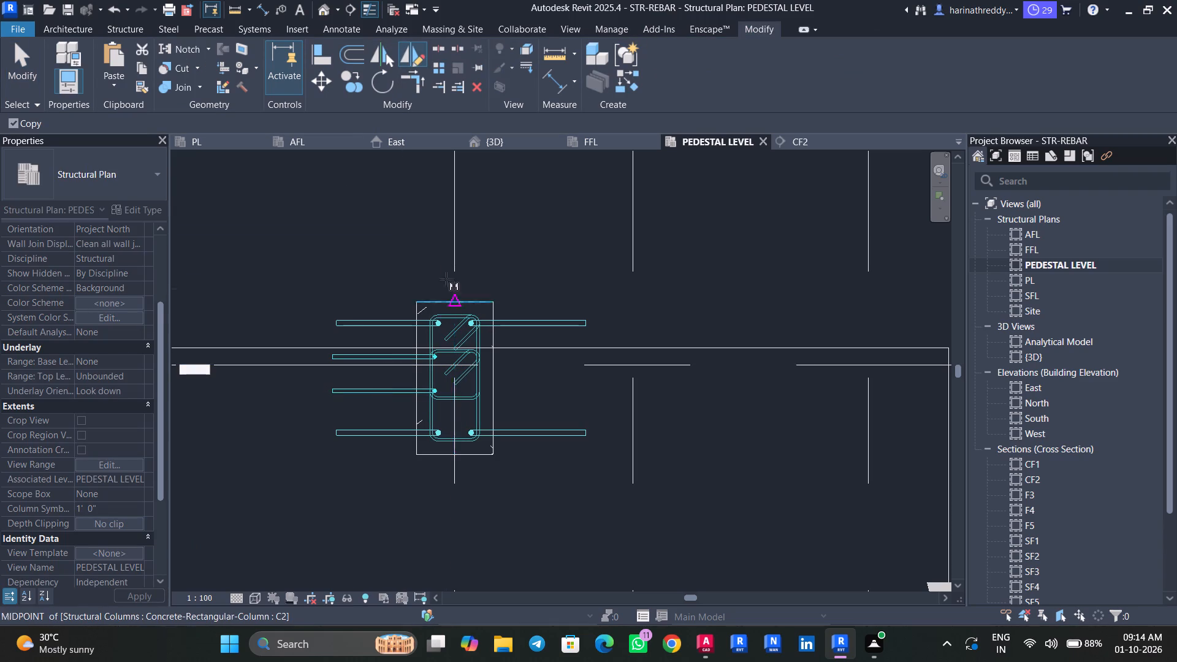
pyautogui.click(376, 64)
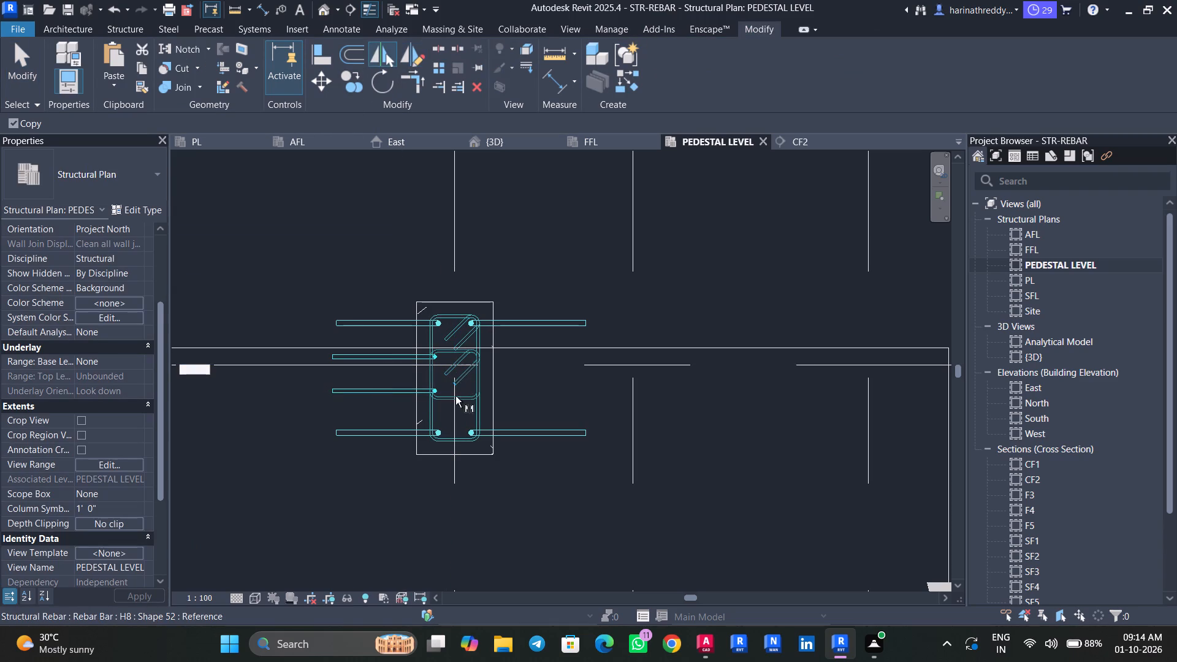
pyautogui.click(454, 423)
pyautogui.press('Escape')
pyautogui.press('Escape')
# Review the column layout down to grid 2 and check the types of the columns at A-2 and A-4.
pyautogui.scroll(-3, 456, 479)
pyautogui.scroll(1, 456, 479)
pyautogui.scroll(-12, 456, 479)
pyautogui.moveTo(462, 503); pyautogui.dragTo(445, 352, button='middle')
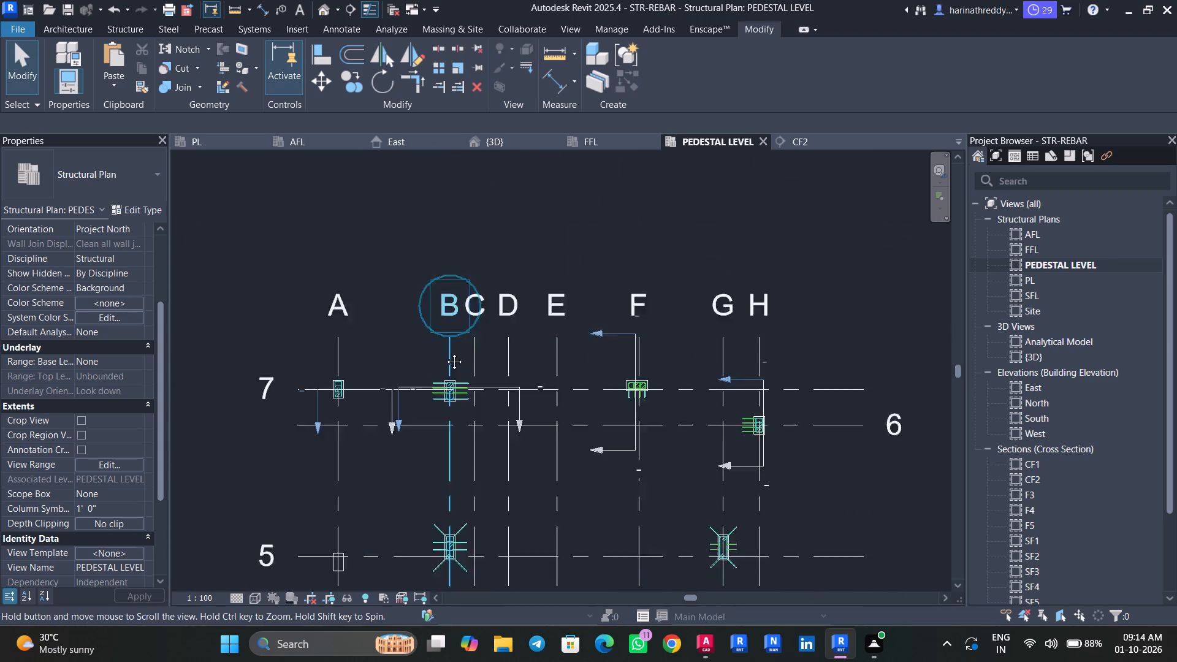
pyautogui.moveTo(445, 352); pyautogui.dragTo(443, 340, button='middle')
pyautogui.scroll(-1, 443, 340)
pyautogui.moveTo(470, 380); pyautogui.dragTo(487, 241, button='middle')
pyautogui.moveTo(528, 289); pyautogui.dragTo(563, 66, button='middle')
pyautogui.moveTo(651, 458); pyautogui.dragTo(650, 389, button='middle')
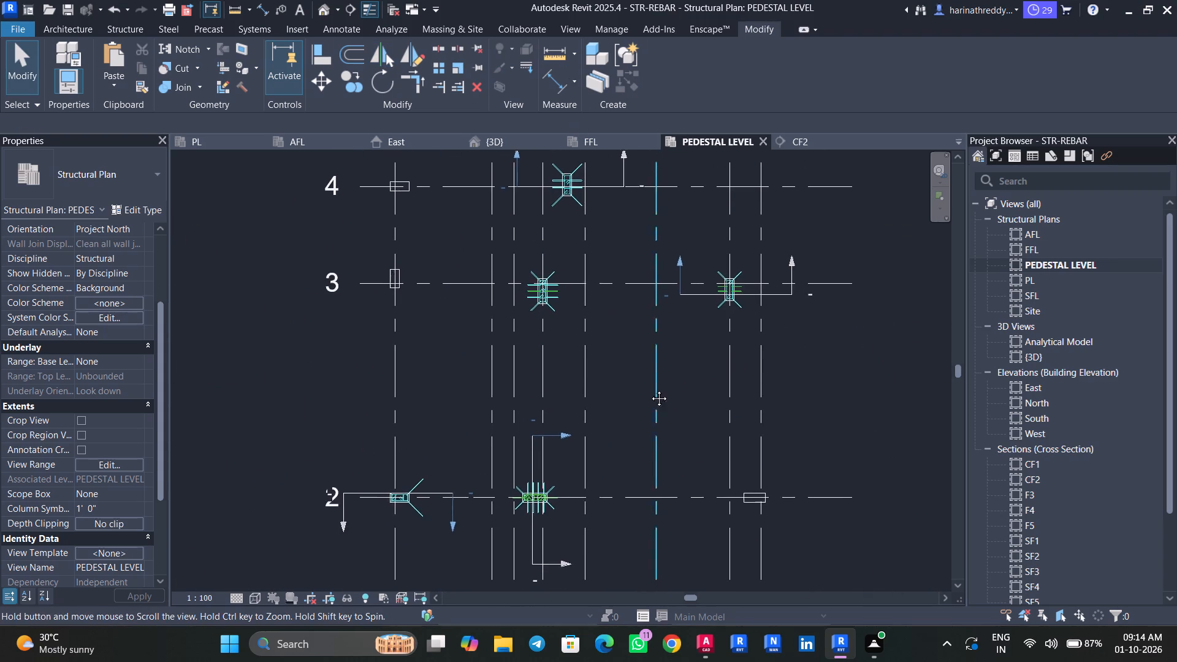
pyautogui.moveTo(650, 389); pyautogui.dragTo(650, 335, button='middle')
pyautogui.press('Escape')
pyautogui.press('Escape')
pyautogui.scroll(-1, 388, 379)
pyautogui.scroll(7, 388, 379)
pyautogui.scroll(-1, 397, 381)
pyautogui.scroll(5, 397, 381)
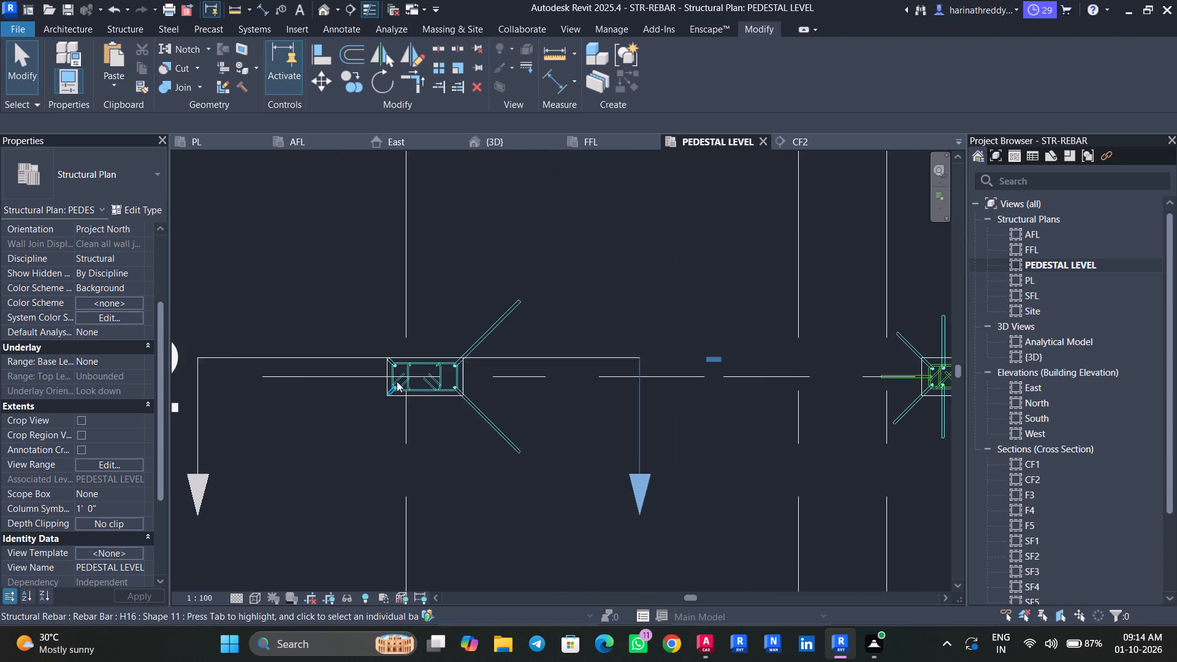
pyautogui.scroll(-9, 411, 403)
pyautogui.moveTo(441, 447); pyautogui.dragTo(457, 510, button='middle')
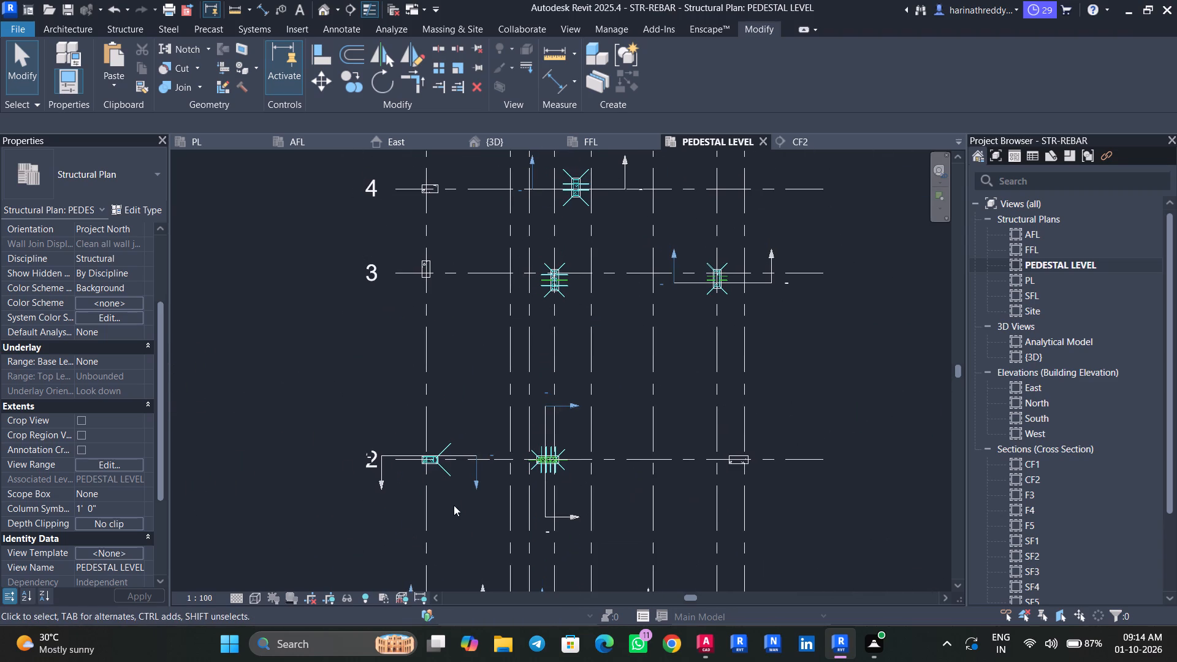
pyautogui.scroll(9, 441, 469)
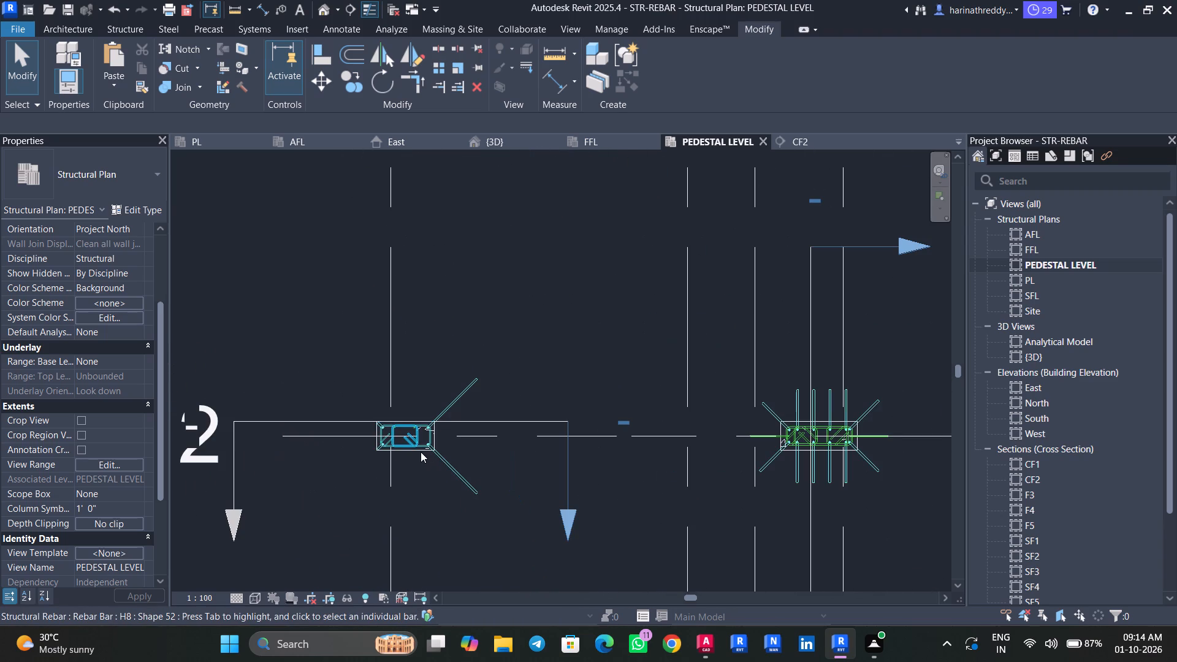
pyautogui.click(421, 452)
pyautogui.press('Escape')
pyautogui.press('Escape')
pyautogui.press('Escape')
pyautogui.press('Escape')
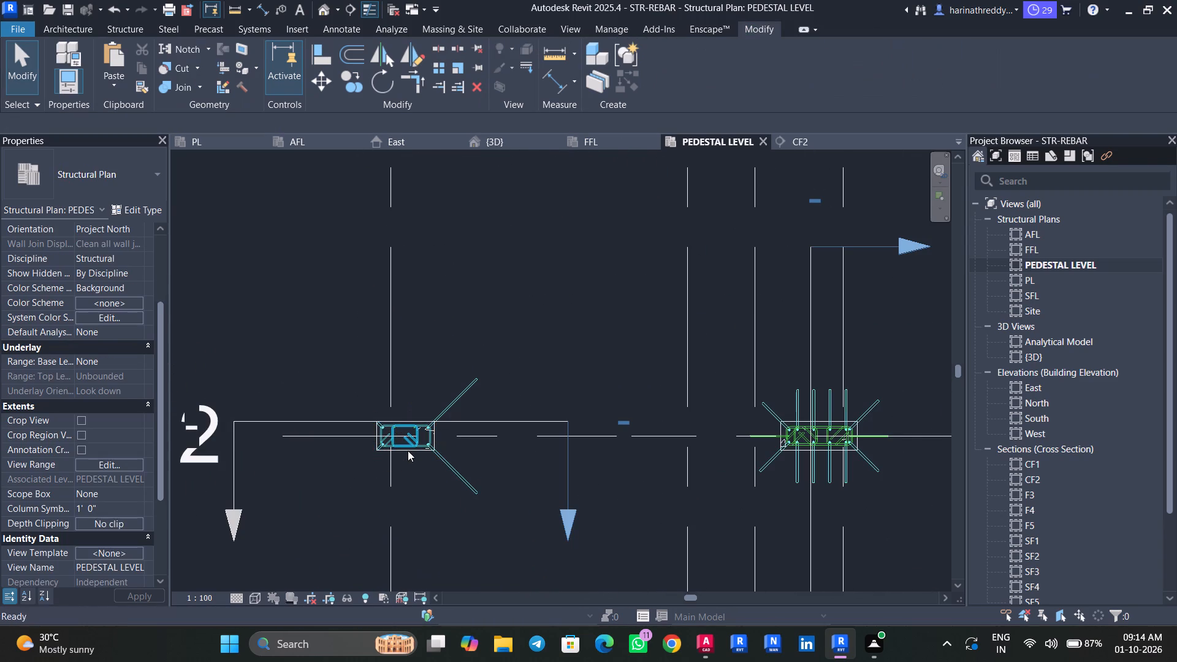
pyautogui.scroll(6, 409, 449)
pyautogui.click(414, 455)
pyautogui.scroll(-12, 414, 455)
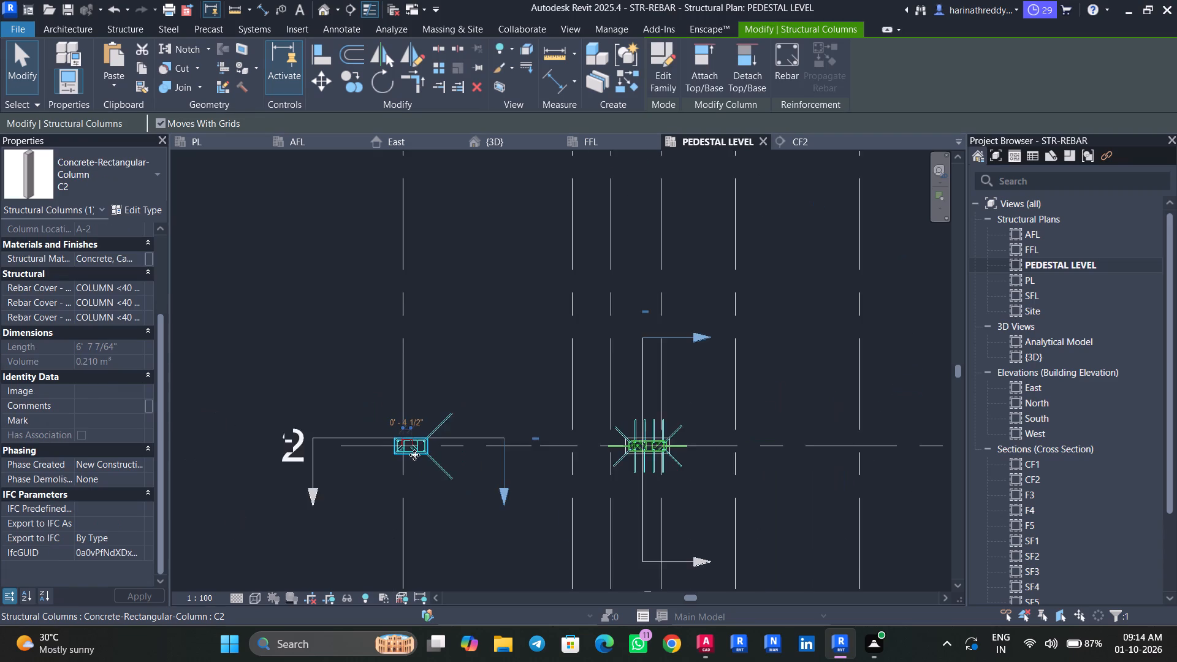
pyautogui.moveTo(470, 229); pyautogui.dragTo(473, 498, button='middle')
pyautogui.press('Escape')
pyautogui.press('Escape')
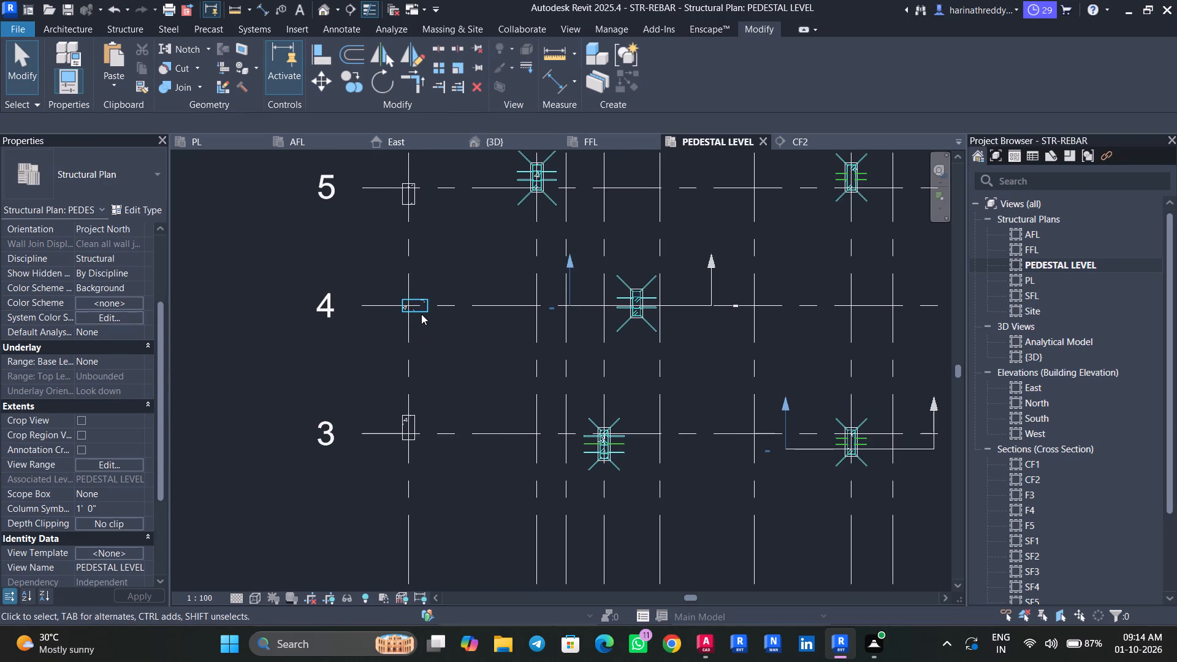
pyautogui.click(421, 314)
pyautogui.scroll(1, 421, 314)
pyautogui.scroll(-2, 421, 314)
pyautogui.scroll(1, 421, 314)
pyautogui.scroll(-5, 421, 314)
pyautogui.moveTo(432, 422); pyautogui.dragTo(432, 398, button='middle')
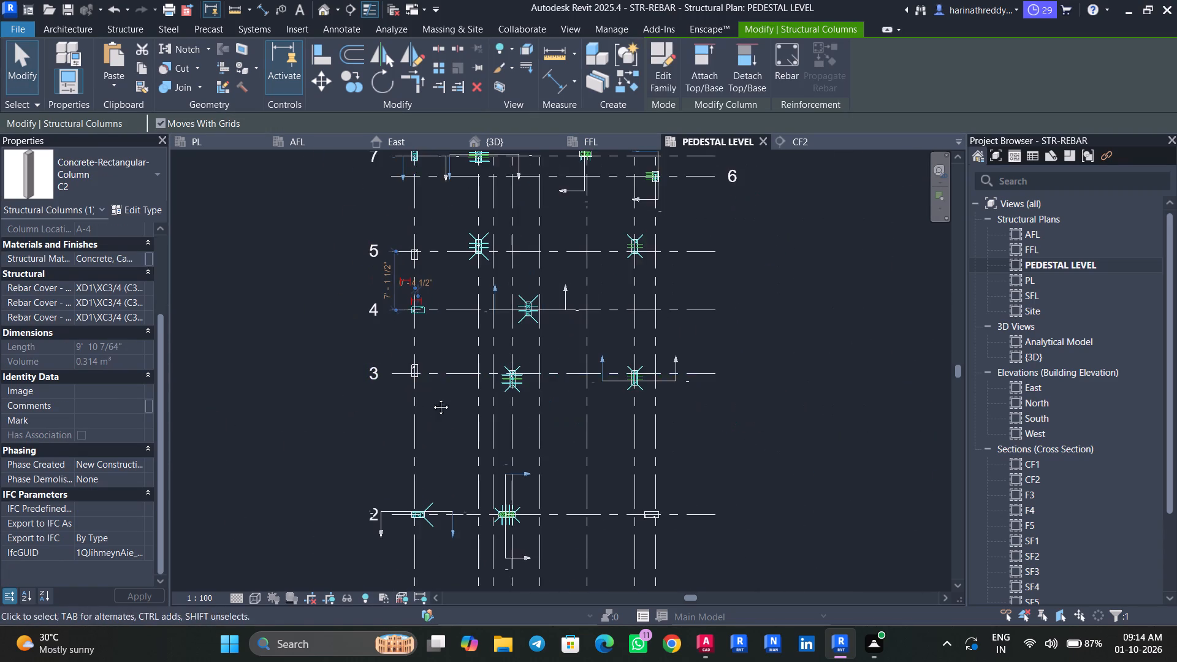
pyautogui.moveTo(432, 398); pyautogui.dragTo(433, 357, button='middle')
pyautogui.press('Escape')
pyautogui.press('Escape')
# Examine the C2 column at A-2 again, checking its bars, stirrups and column properties.
pyautogui.scroll(7, 422, 454)
pyautogui.scroll(-1, 420, 452)
pyautogui.scroll(1, 420, 452)
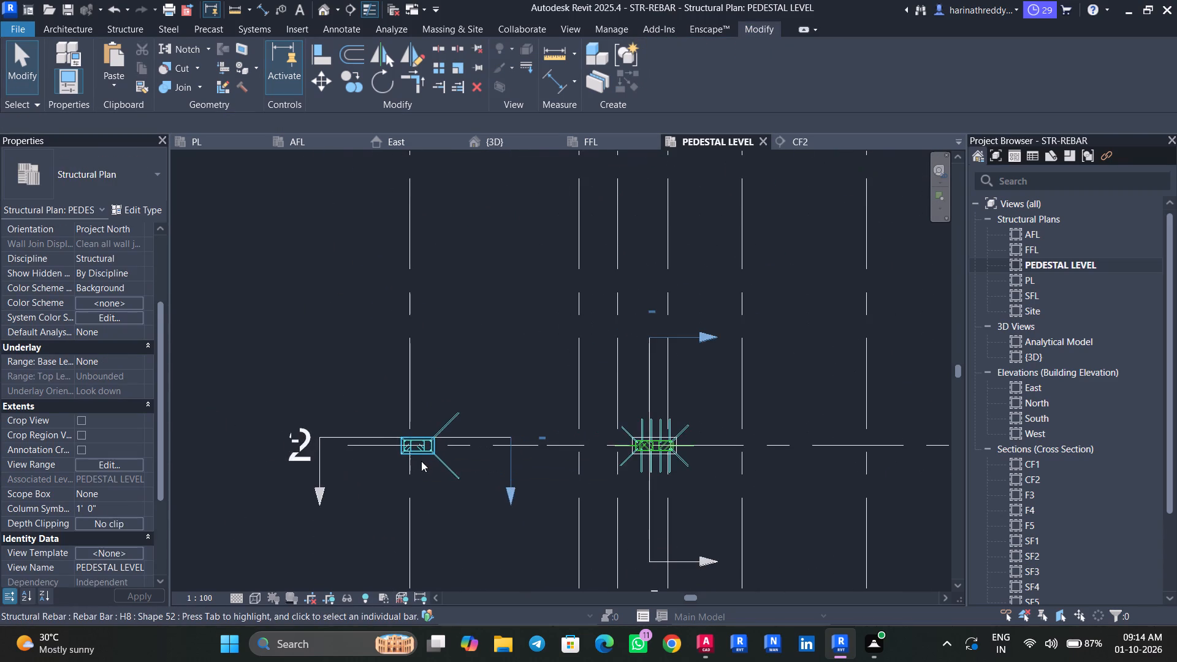
pyautogui.scroll(8, 421, 461)
pyautogui.click(427, 449)
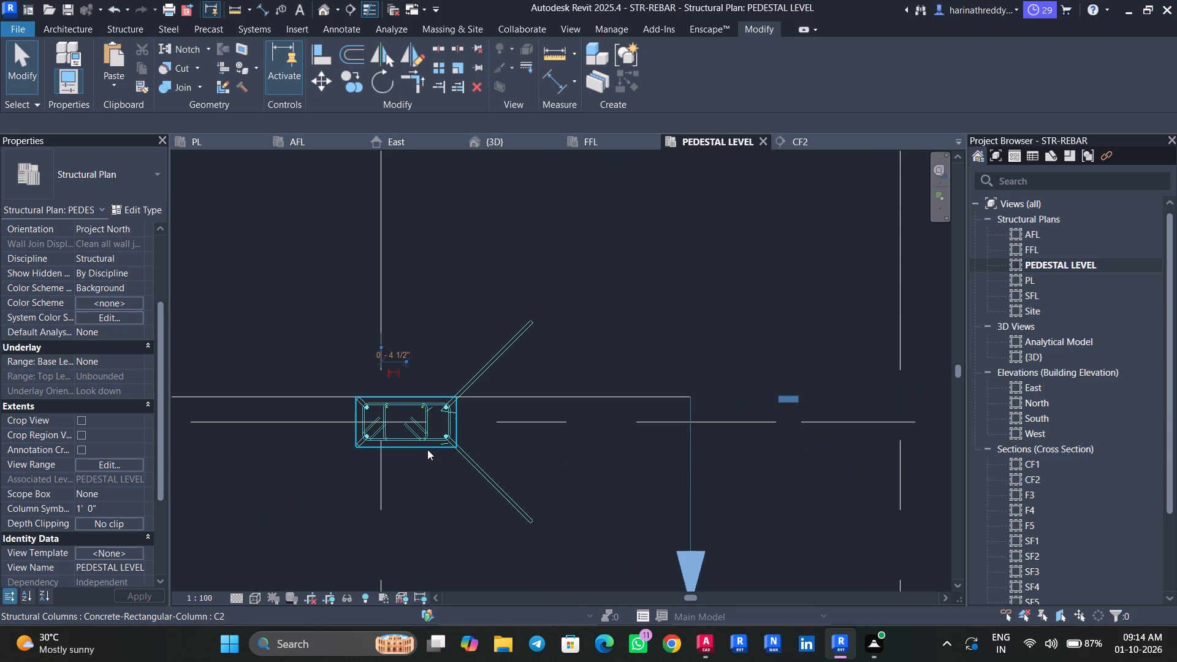
pyautogui.scroll(-9, 427, 449)
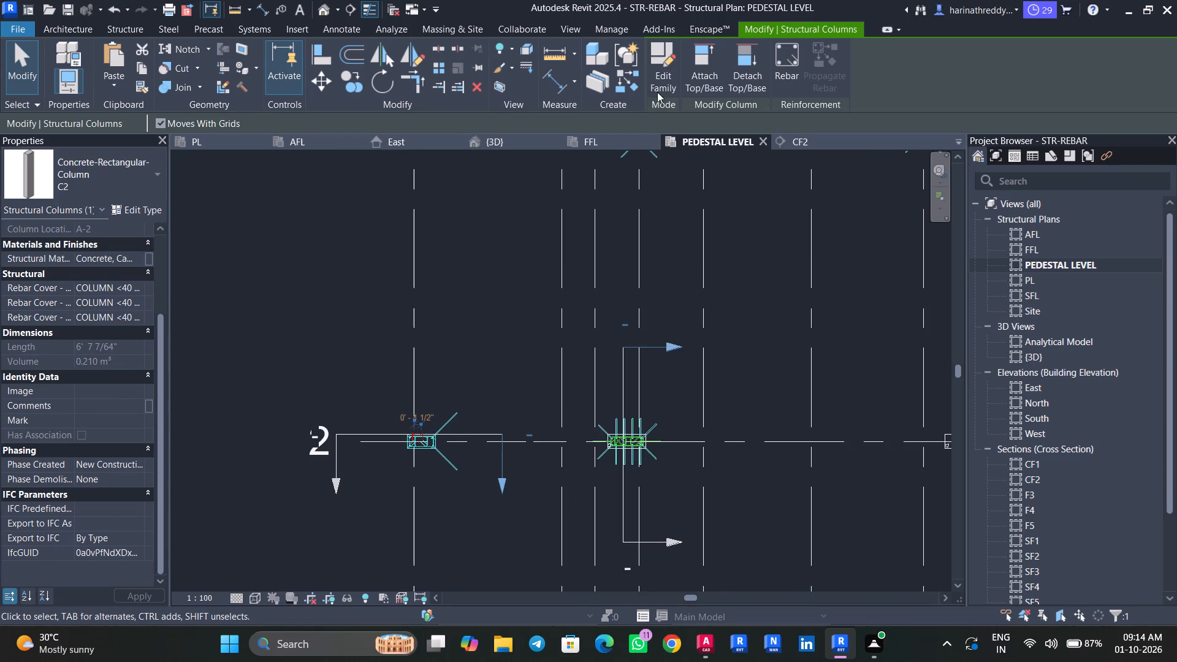
pyautogui.press('Escape')
pyautogui.scroll(12, 414, 452)
pyautogui.press('Escape')
pyautogui.press('Escape')
pyautogui.scroll(-1, 414, 447)
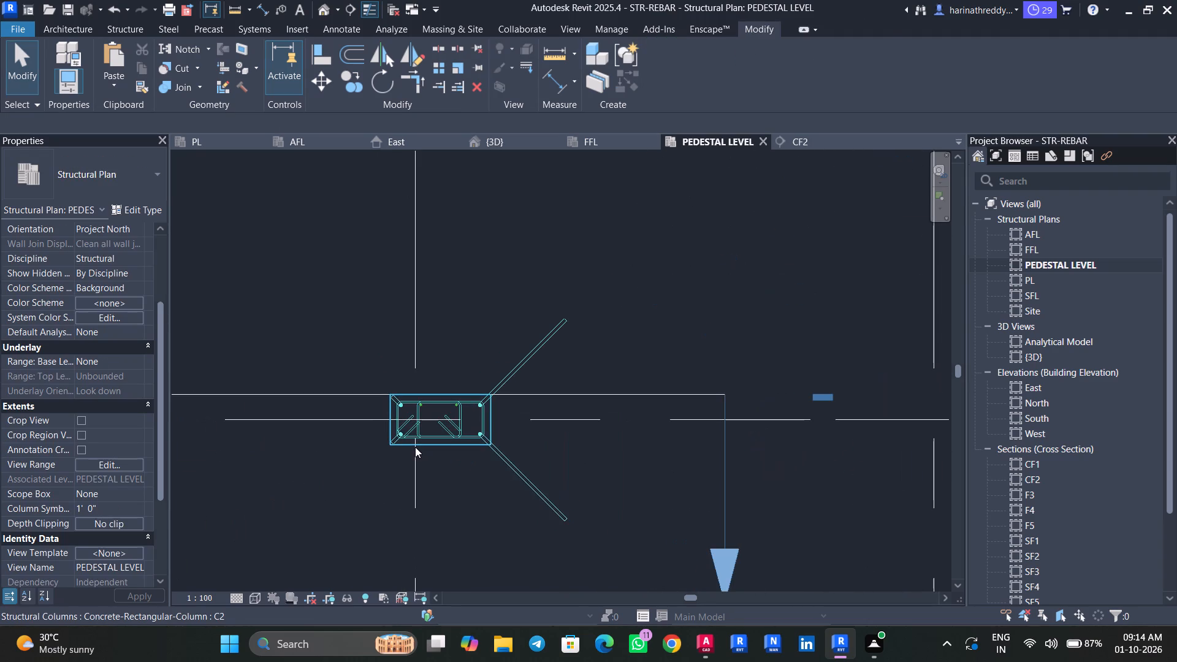
pyautogui.click(415, 447)
pyautogui.scroll(4, 450, 453)
pyautogui.press('Escape')
pyautogui.press('Escape')
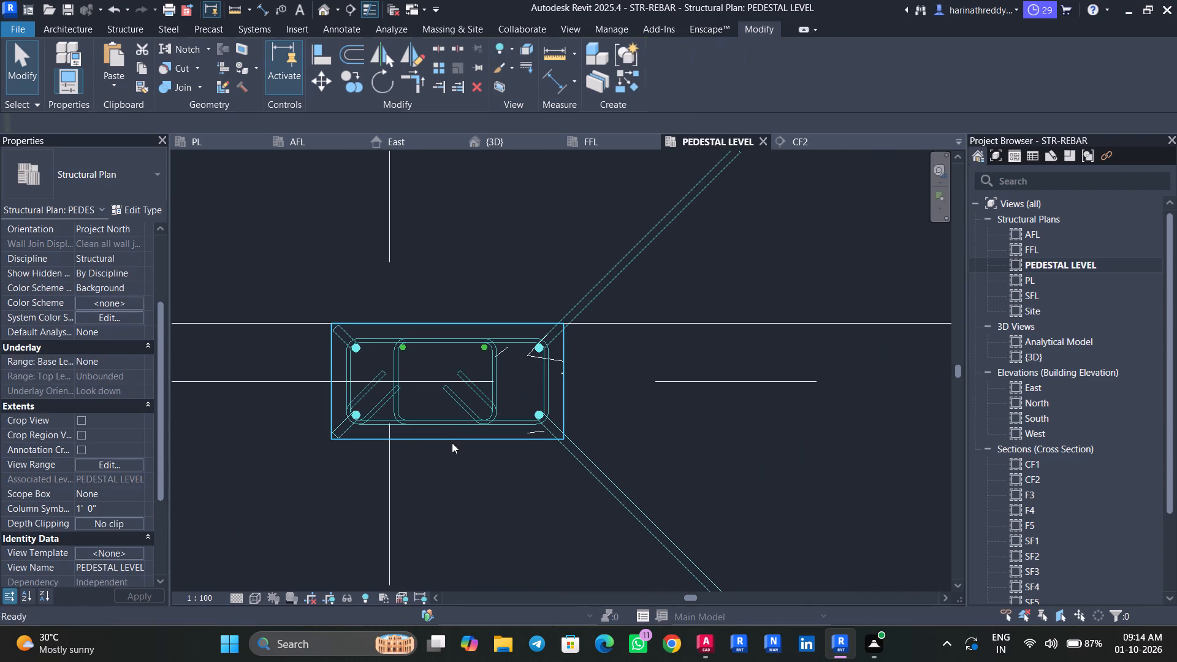
pyautogui.press('Tab')
pyautogui.press('Tab')
pyautogui.press('Tab')
pyautogui.press('Tab')
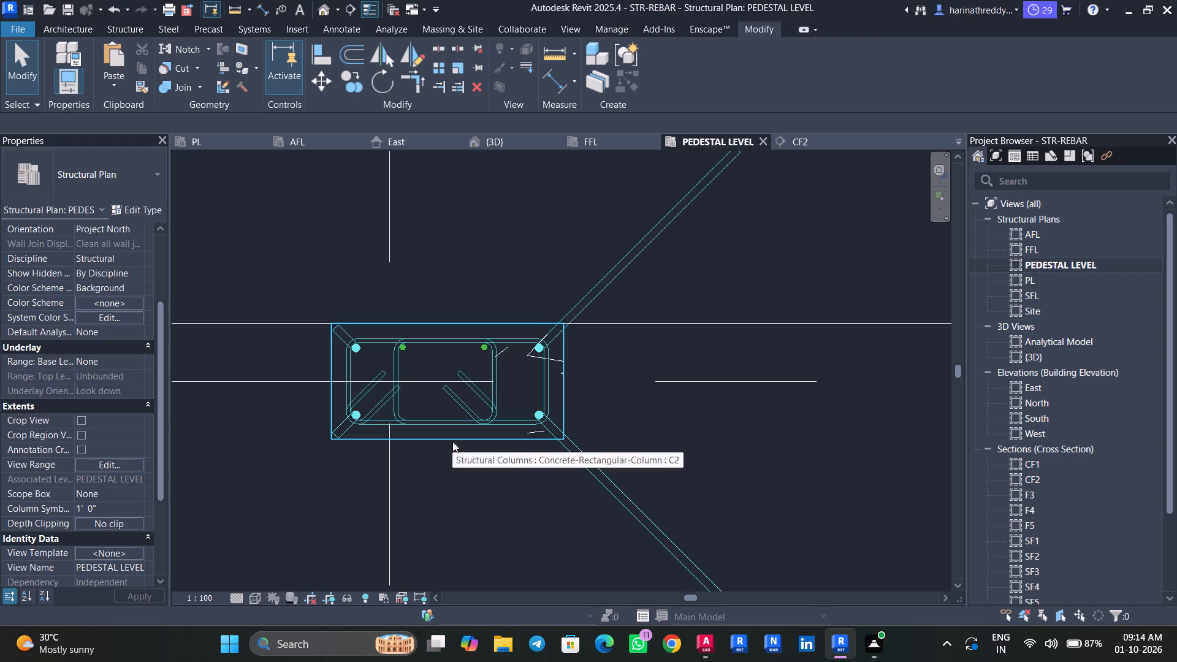
pyautogui.click(452, 441)
pyautogui.scroll(-19, 452, 441)
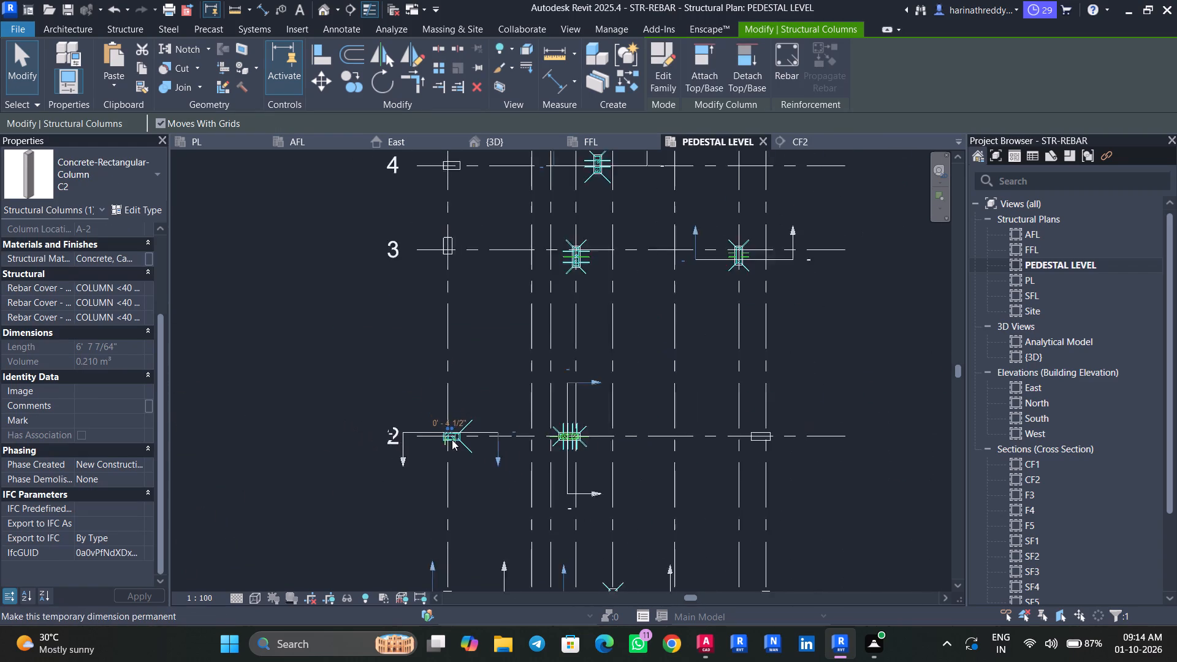
pyautogui.scroll(-3, 452, 439)
pyautogui.press('Escape')
pyautogui.press('Escape')
pyautogui.press('Escape')
pyautogui.press('Escape')
pyautogui.scroll(8, 660, 543)
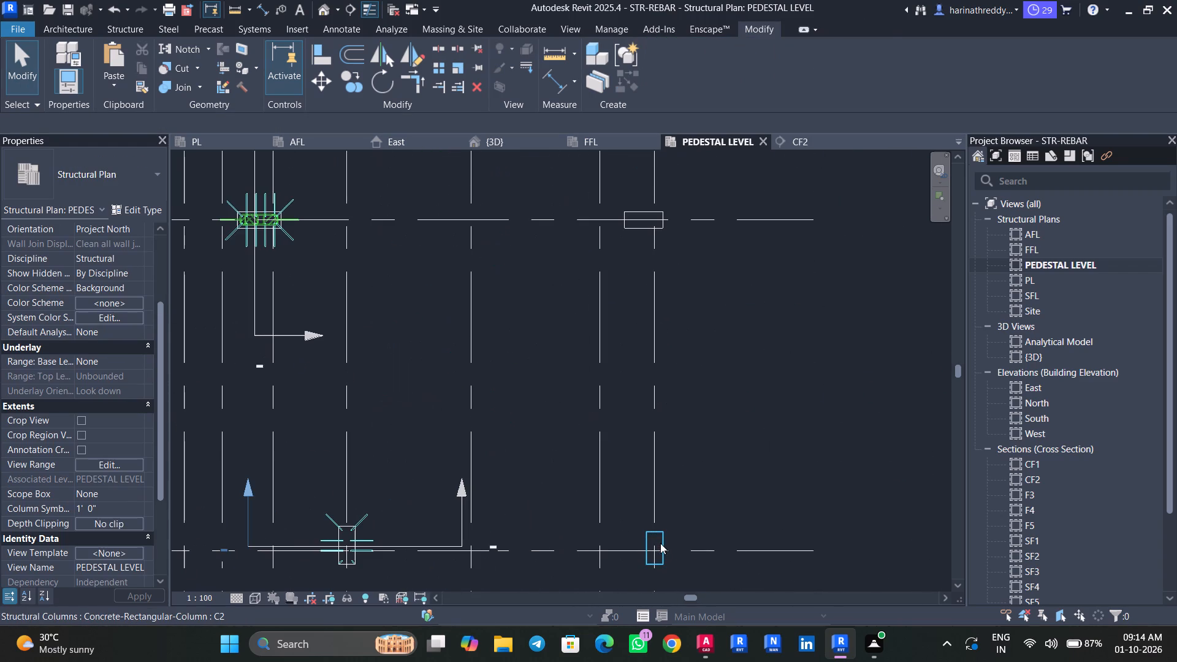
# Check the column types and existing reinforcement along grid 1 at H-1, E-1 and A-1.
pyautogui.click(660, 543)
pyautogui.scroll(1, 530, 512)
pyautogui.moveTo(530, 512); pyautogui.dragTo(549, 416, button='middle')
pyautogui.press('Escape')
pyautogui.press('Escape')
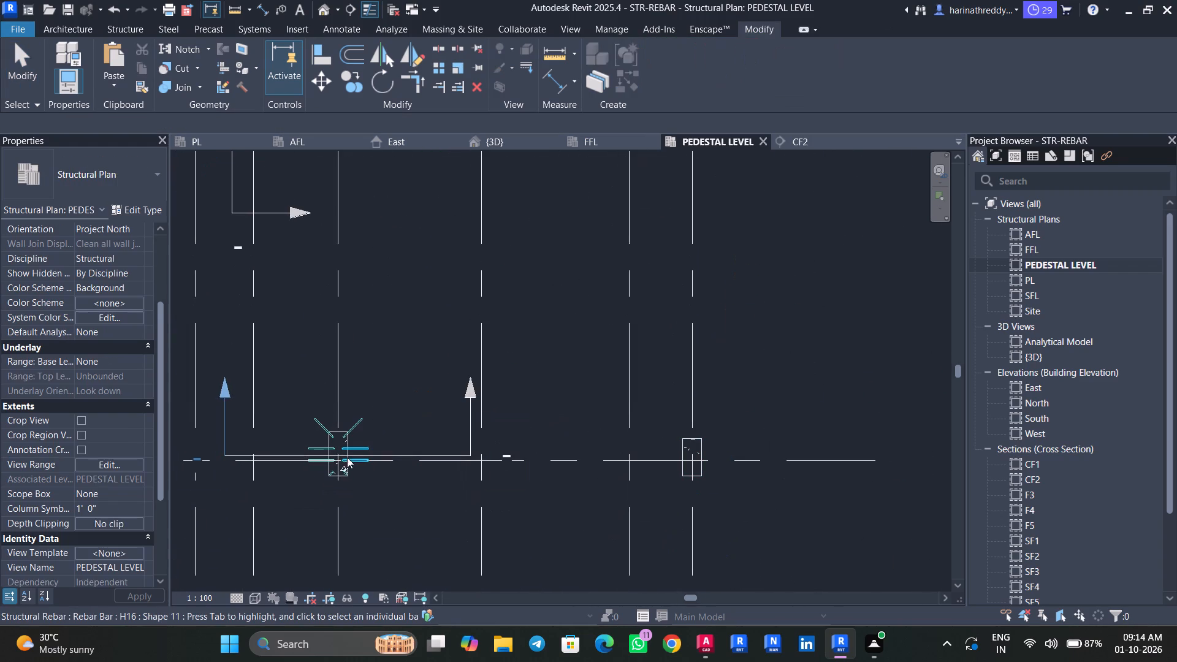
pyautogui.scroll(5, 347, 465)
pyautogui.click(347, 465)
pyautogui.scroll(-6, 347, 465)
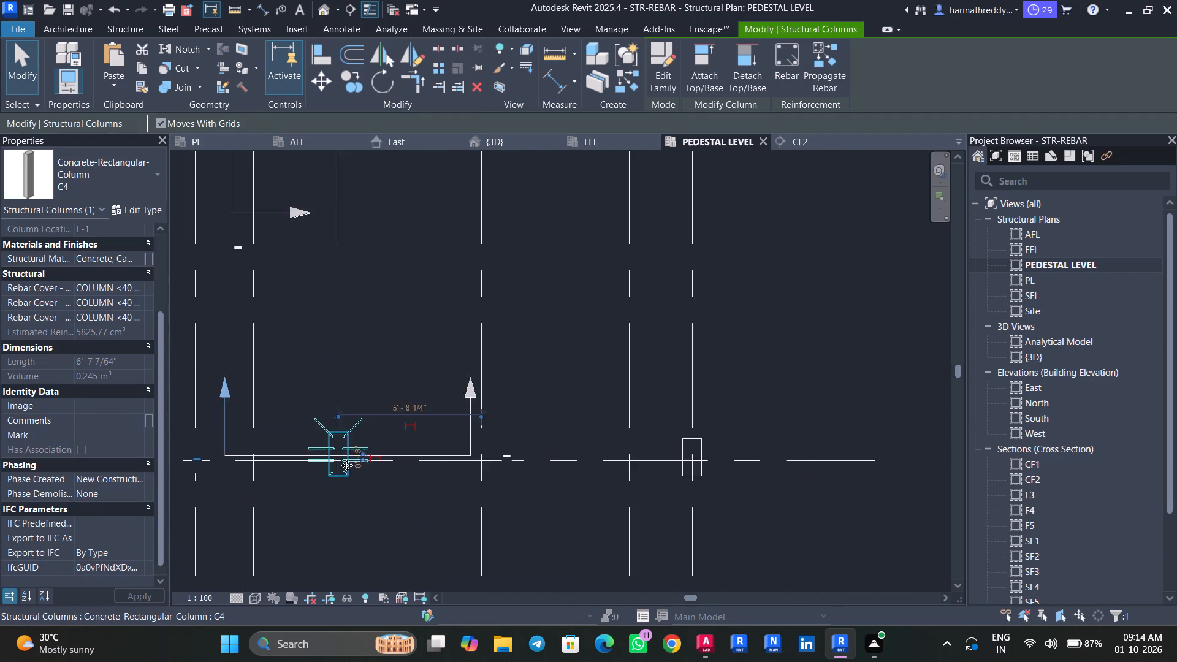
pyautogui.scroll(-8, 347, 465)
pyautogui.press('Escape')
pyautogui.press('Escape')
pyautogui.scroll(3, 242, 469)
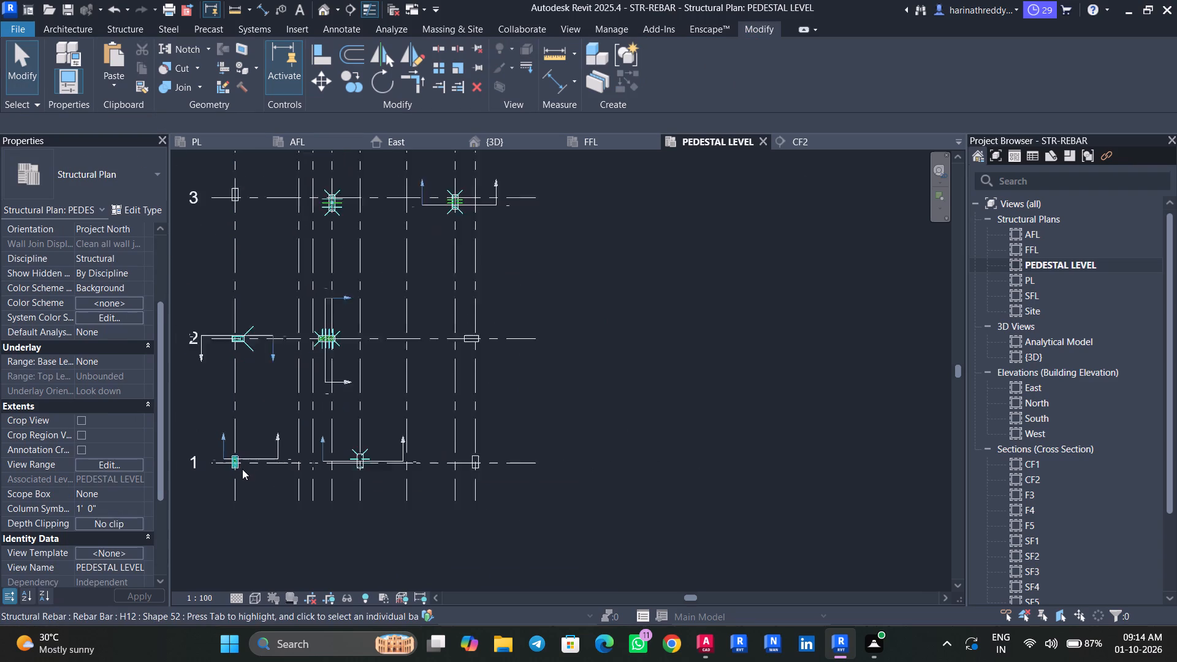
pyautogui.scroll(11, 242, 469)
pyautogui.click(229, 459)
pyautogui.press('Escape')
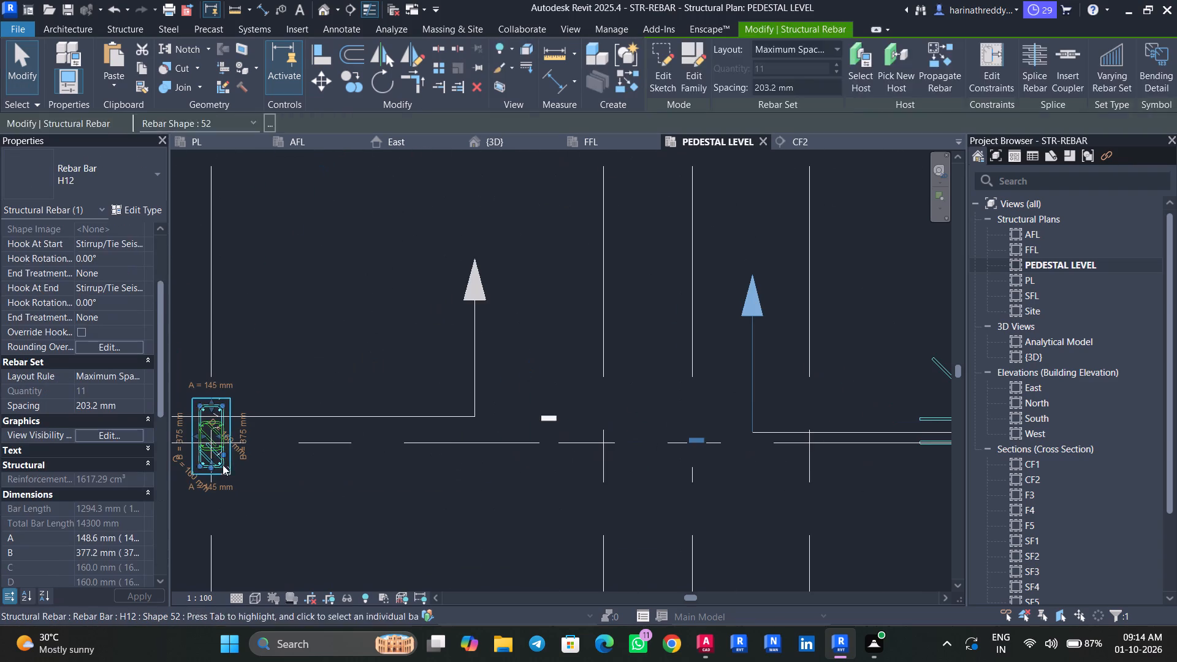
pyautogui.press('Escape')
pyautogui.scroll(3, 222, 465)
pyautogui.scroll(-1, 222, 465)
pyautogui.scroll(1, 222, 465)
pyautogui.click(234, 475)
pyautogui.scroll(-7, 234, 475)
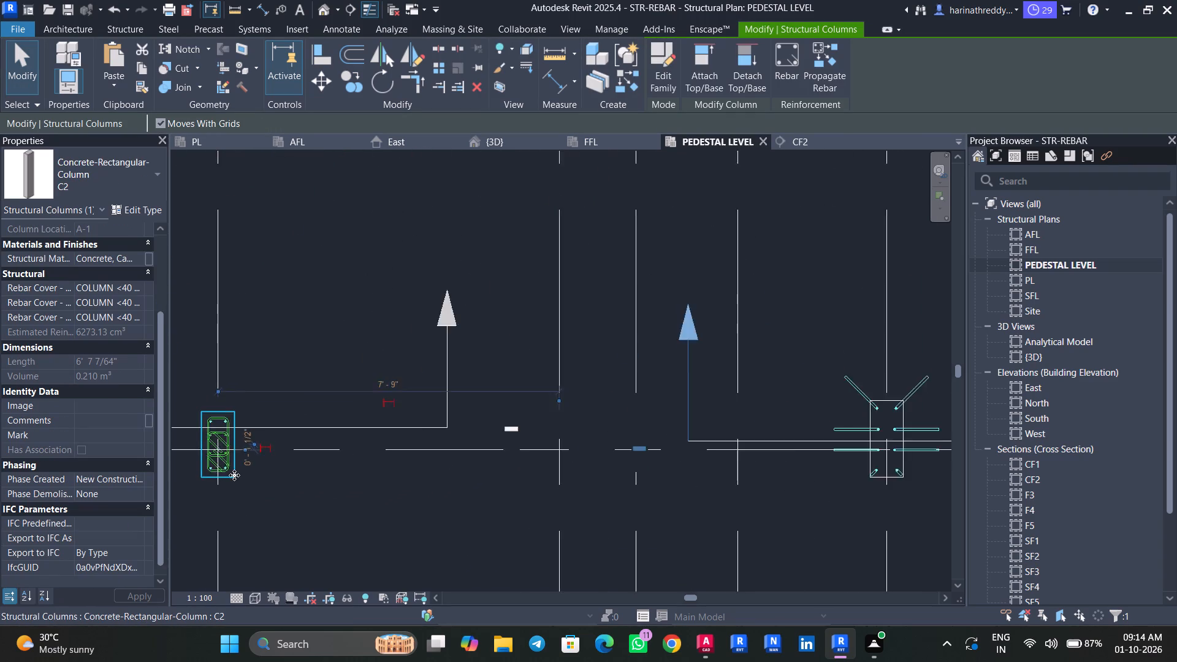
pyautogui.scroll(-4, 234, 475)
pyautogui.scroll(1, 234, 475)
pyautogui.scroll(-3, 234, 475)
pyautogui.moveTo(267, 409); pyautogui.dragTo(307, 568, button='middle')
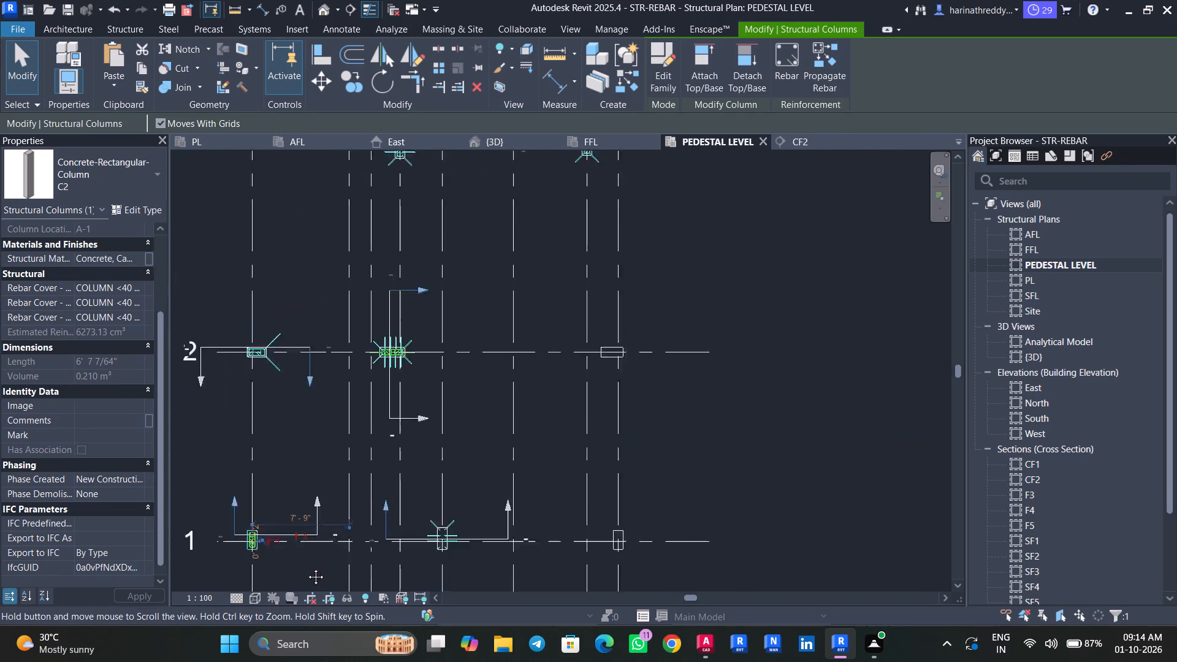
pyautogui.moveTo(307, 568); pyautogui.dragTo(319, 599, button='middle')
pyautogui.moveTo(347, 379); pyautogui.dragTo(360, 546, button='middle')
pyautogui.scroll(1, 360, 546)
pyautogui.press('Escape')
pyautogui.press('Escape')
pyautogui.scroll(-1, 390, 202)
pyautogui.scroll(6, 390, 202)
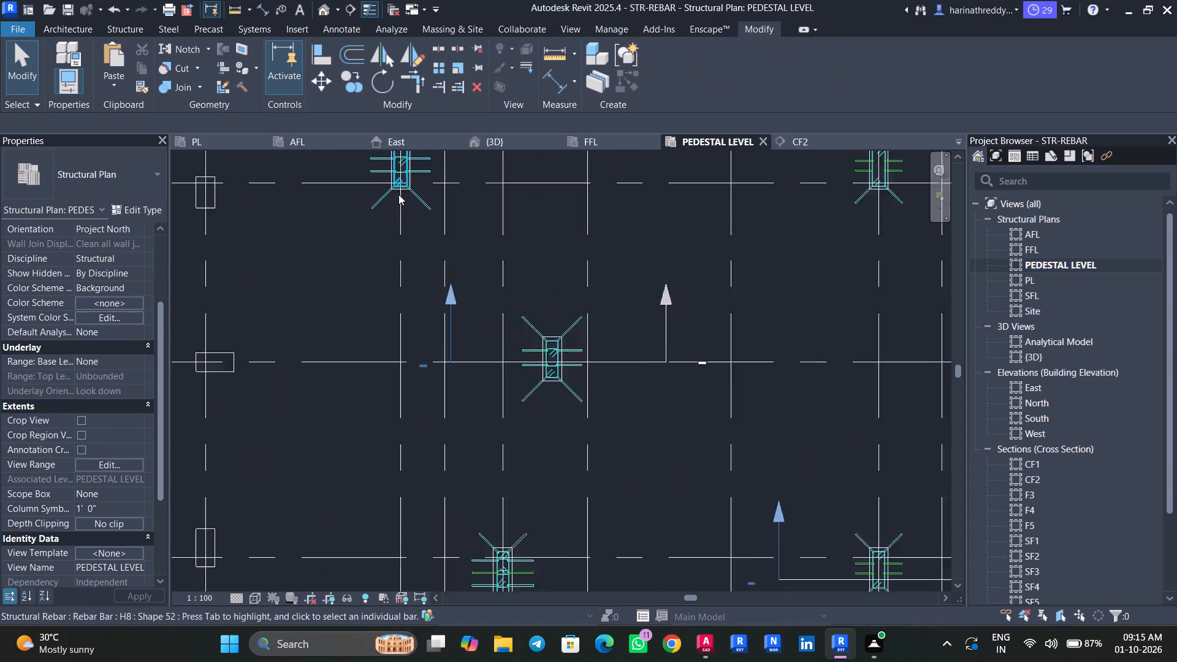
# Examine the column at B-5 and its H8 stirrups as a possible source of reinforcement.
pyautogui.moveTo(398, 195); pyautogui.dragTo(407, 354, button='middle')
pyautogui.scroll(3, 406, 334)
pyautogui.click(412, 353)
pyautogui.press('Escape')
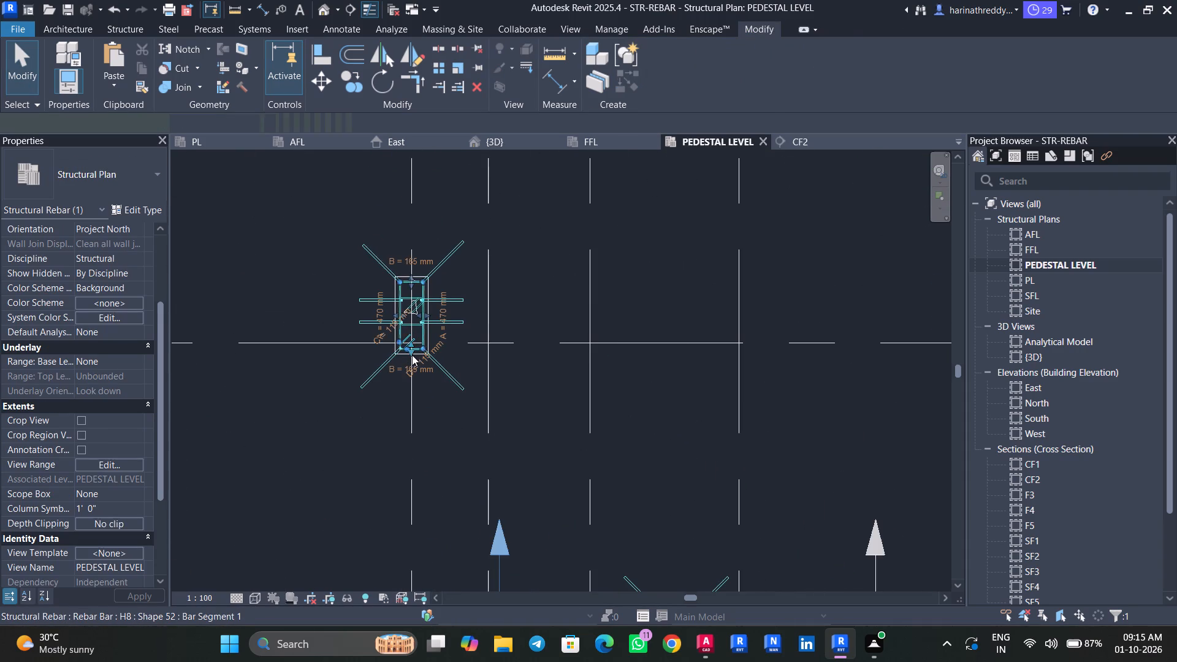
pyautogui.scroll(6, 412, 356)
pyautogui.press('Escape')
pyautogui.click(408, 350)
pyautogui.scroll(-3, 408, 350)
pyautogui.scroll(1, 408, 350)
pyautogui.scroll(-4, 408, 350)
pyautogui.scroll(1, 408, 350)
pyautogui.scroll(-5, 408, 350)
pyautogui.moveTo(531, 271); pyautogui.dragTo(509, 512, button='middle')
pyautogui.press('Escape')
pyautogui.press('Escape')
# Propagate the B-7 C2 column's rebar, aligned by host, to the unreinforced columns at A-5 and H-2.
pyautogui.scroll(4, 405, 304)
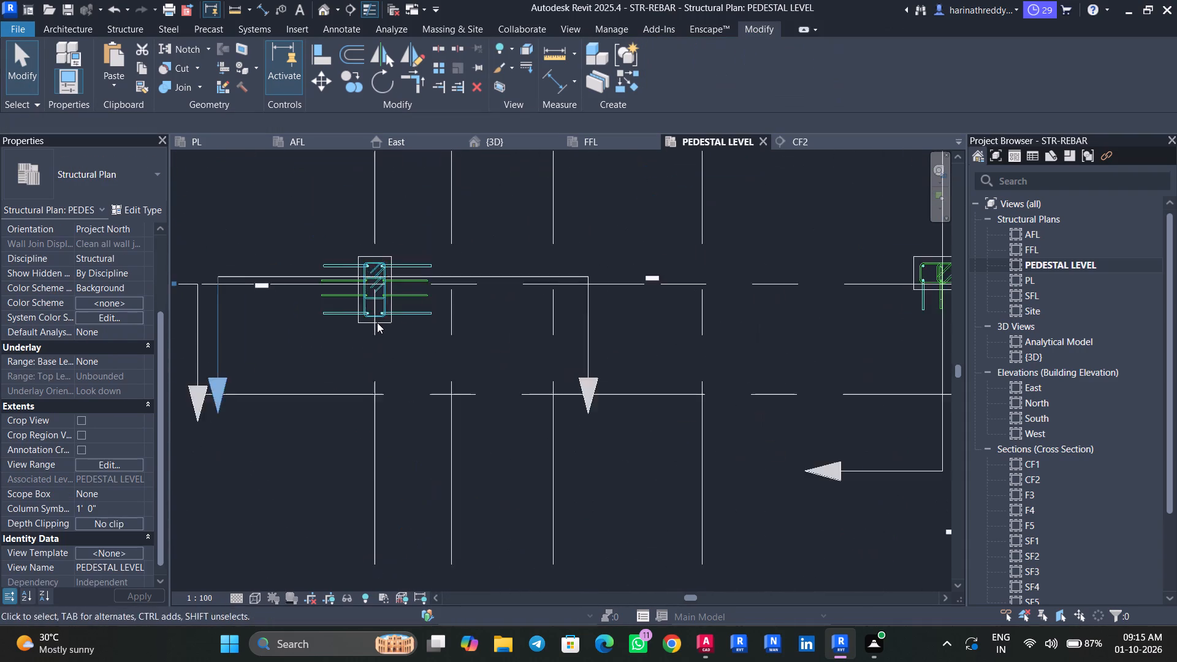
pyautogui.scroll(2, 377, 322)
pyautogui.scroll(-1, 376, 322)
pyautogui.scroll(6, 376, 322)
pyautogui.click(389, 322)
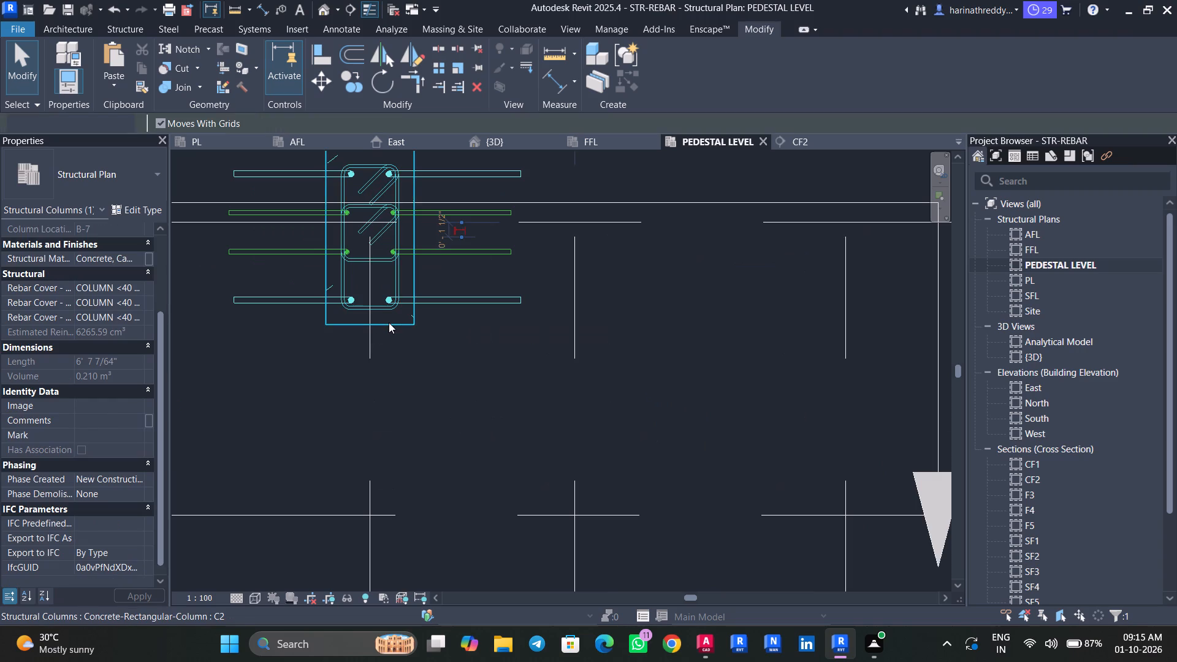
pyautogui.scroll(-10, 380, 343)
pyautogui.scroll(1, 380, 343)
pyautogui.scroll(-2, 380, 343)
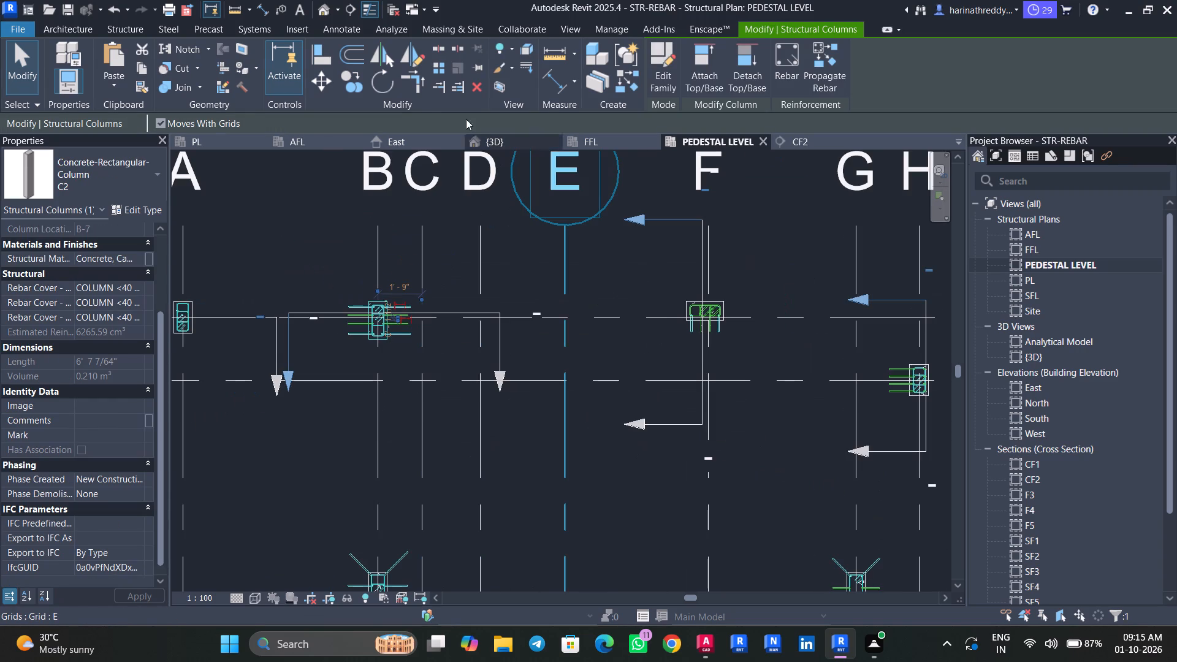
pyautogui.click(812, 82)
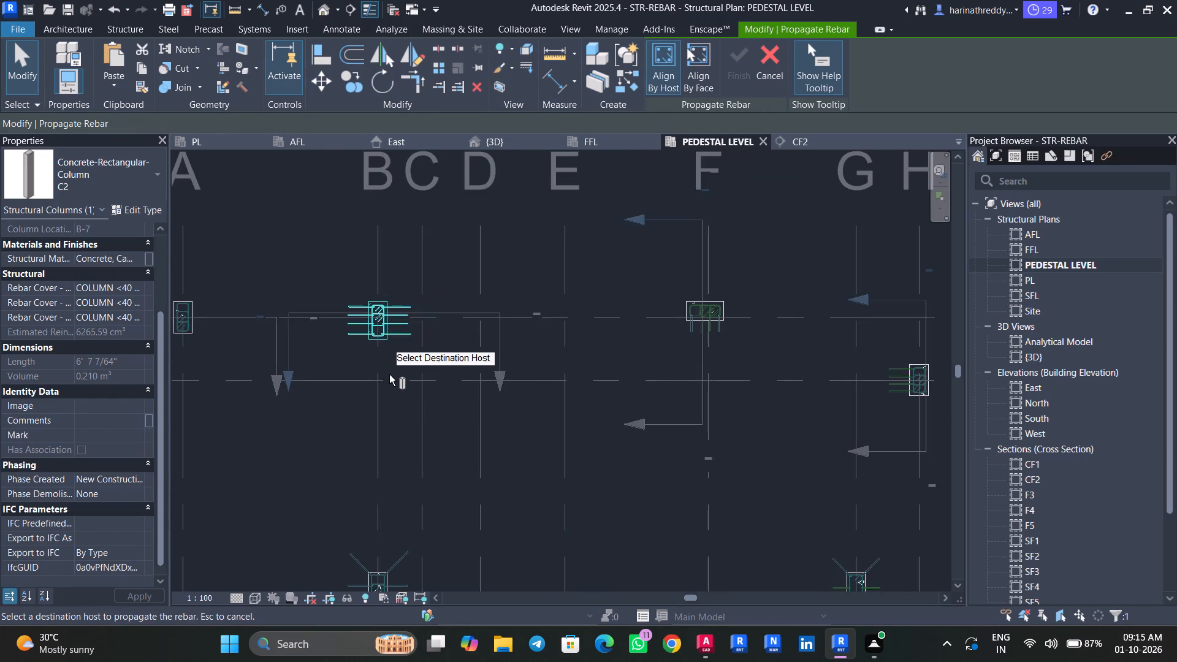
pyautogui.scroll(-8, 399, 379)
pyautogui.moveTo(388, 389); pyautogui.dragTo(391, 322, button='middle')
pyautogui.scroll(1, 325, 379)
pyautogui.scroll(-1, 325, 381)
pyautogui.scroll(6, 326, 383)
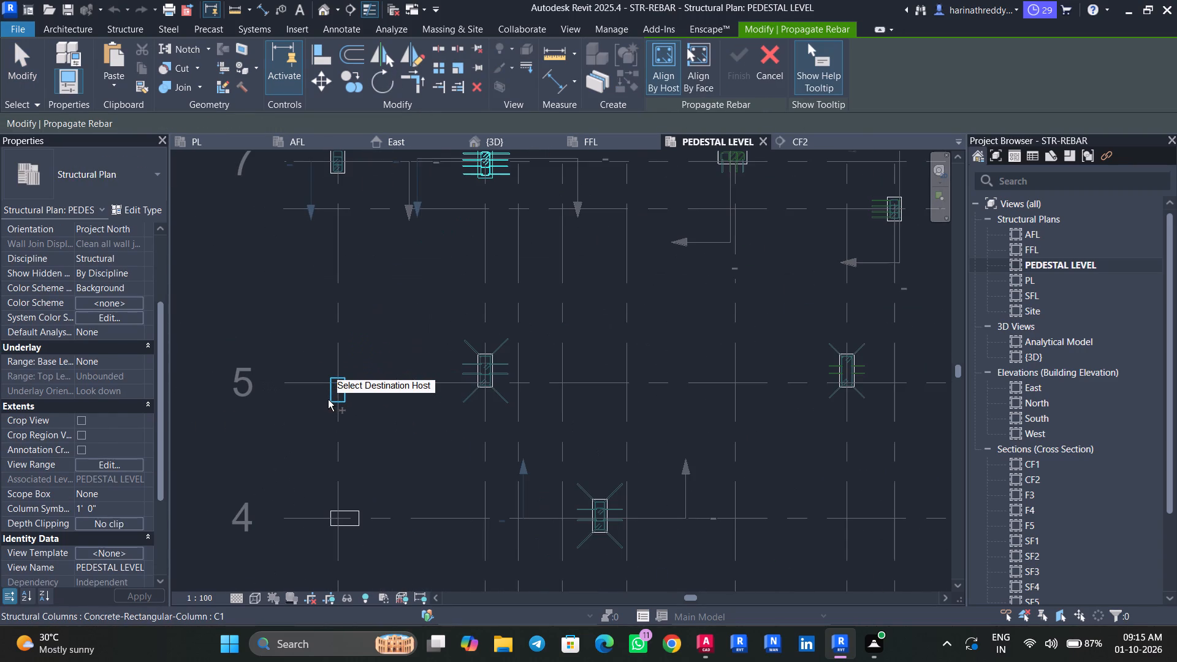
pyautogui.click(332, 400)
pyautogui.scroll(1, 452, 442)
pyautogui.moveTo(452, 441); pyautogui.dragTo(205, 61, button='middle')
pyautogui.moveTo(595, 480); pyautogui.dragTo(464, 258, button='middle')
pyautogui.click(569, 483)
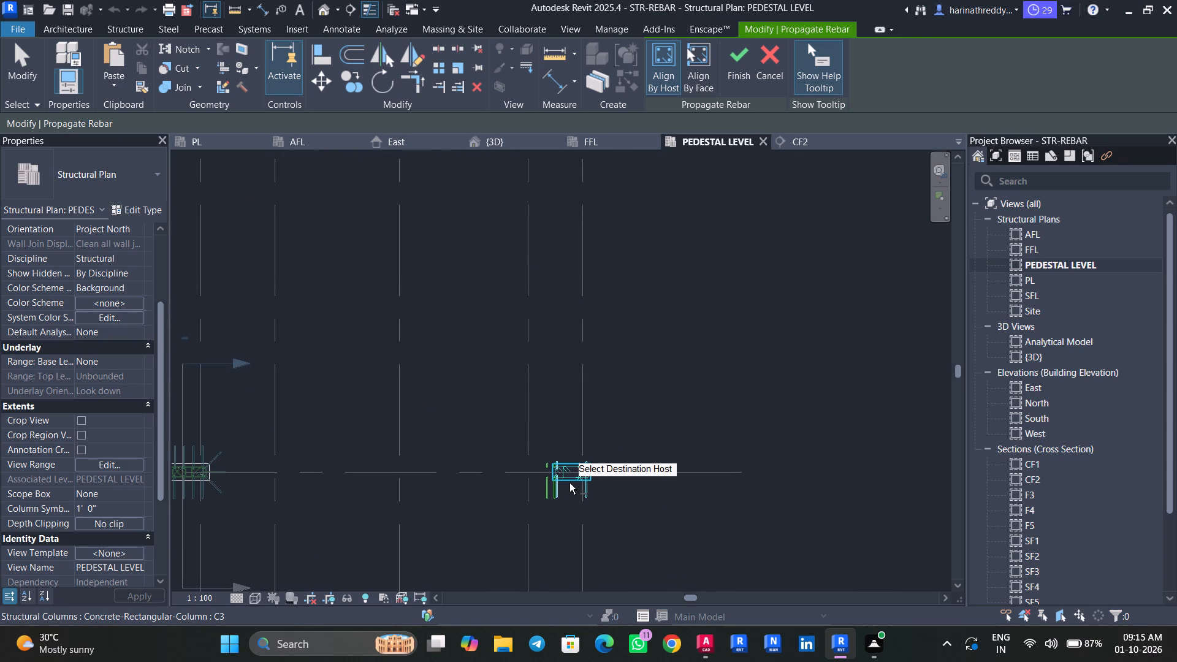
pyautogui.scroll(6, 568, 480)
pyautogui.scroll(-4, 568, 480)
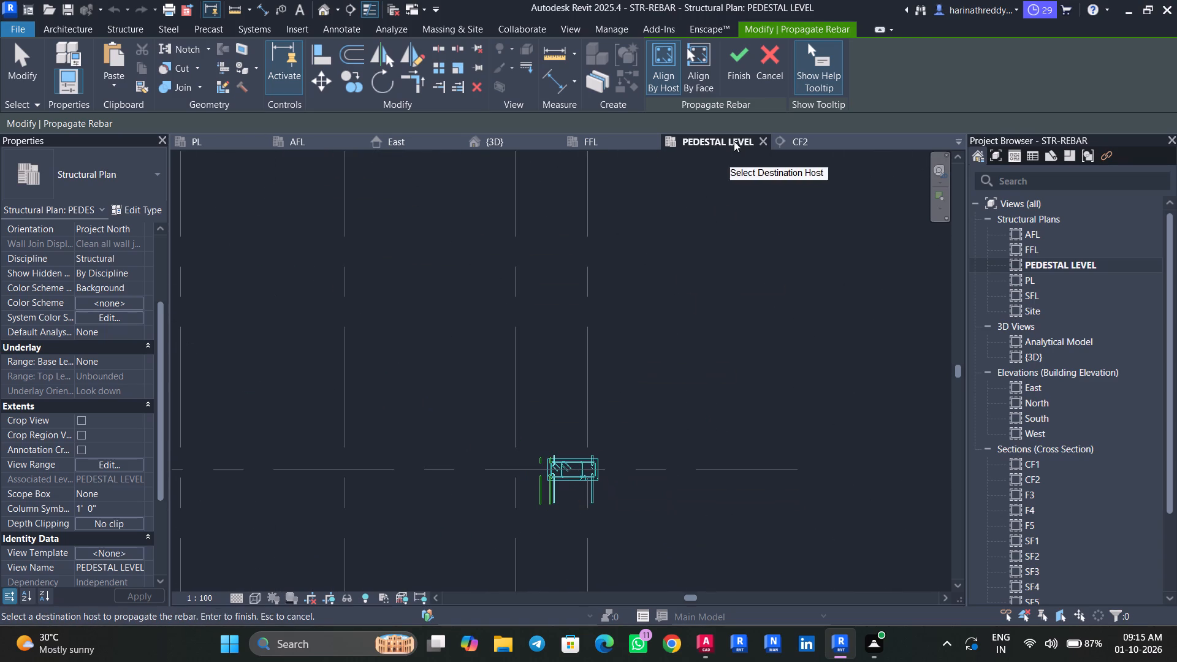
pyautogui.click(731, 73)
pyautogui.scroll(9, 552, 473)
pyautogui.press('Escape')
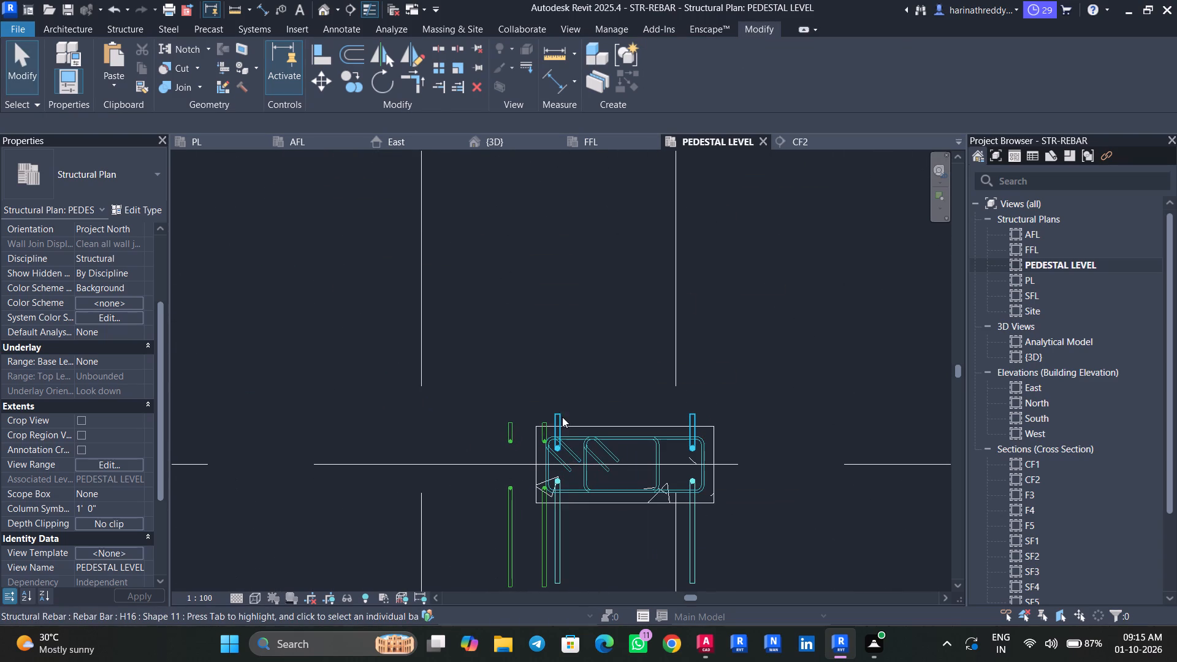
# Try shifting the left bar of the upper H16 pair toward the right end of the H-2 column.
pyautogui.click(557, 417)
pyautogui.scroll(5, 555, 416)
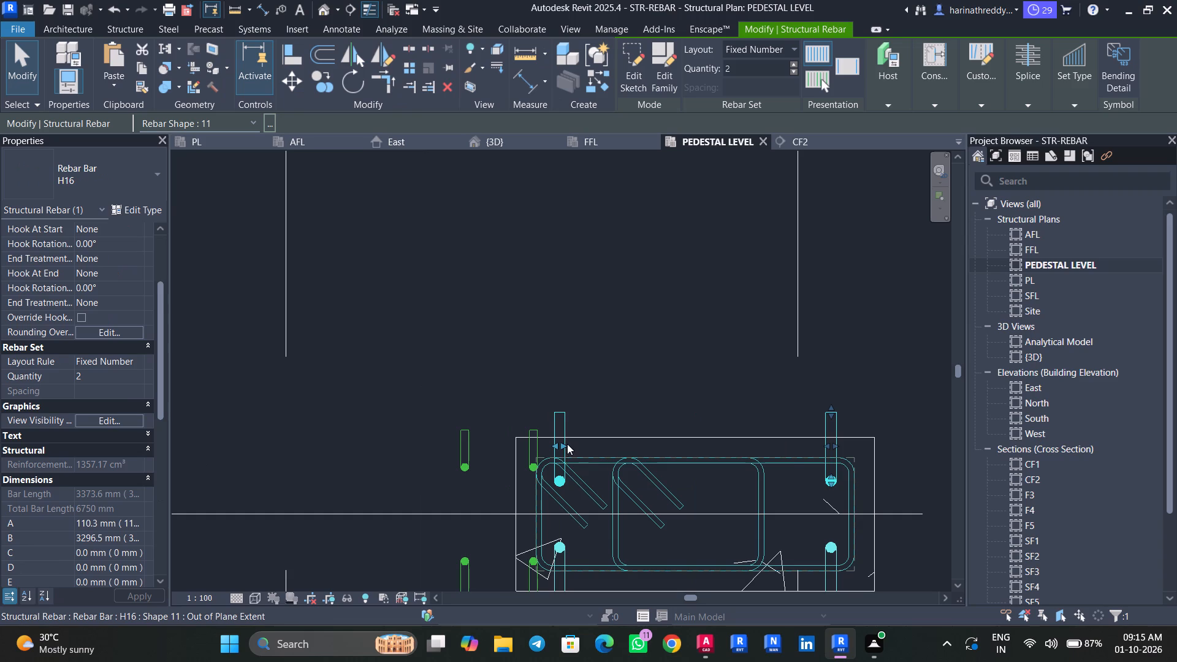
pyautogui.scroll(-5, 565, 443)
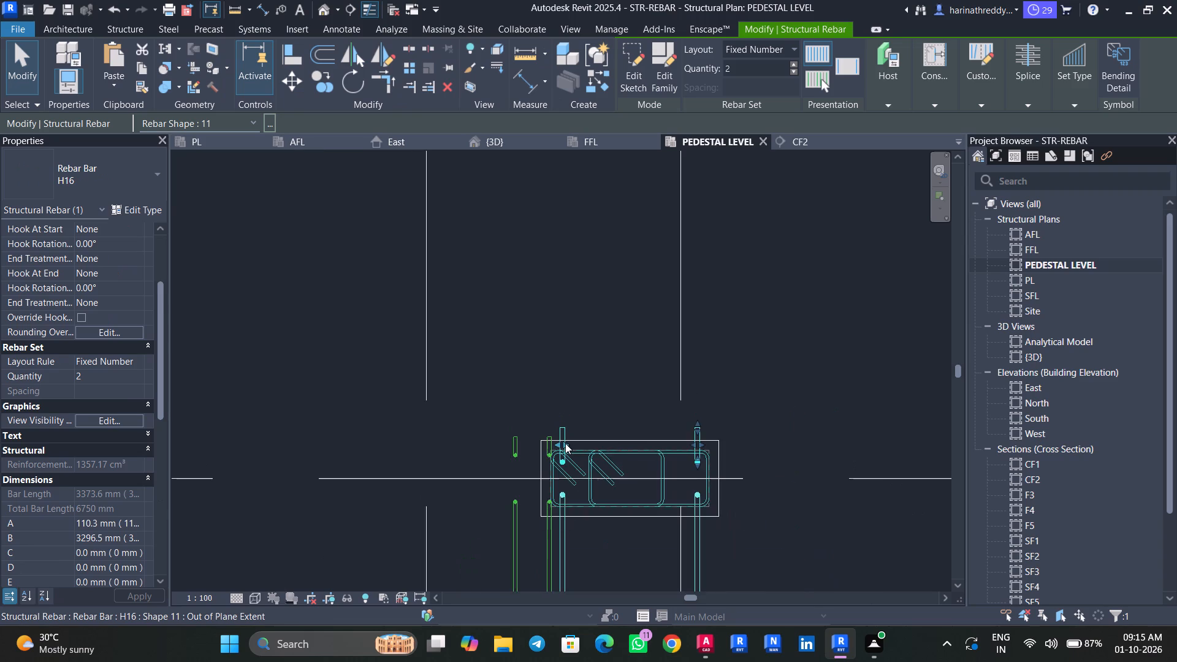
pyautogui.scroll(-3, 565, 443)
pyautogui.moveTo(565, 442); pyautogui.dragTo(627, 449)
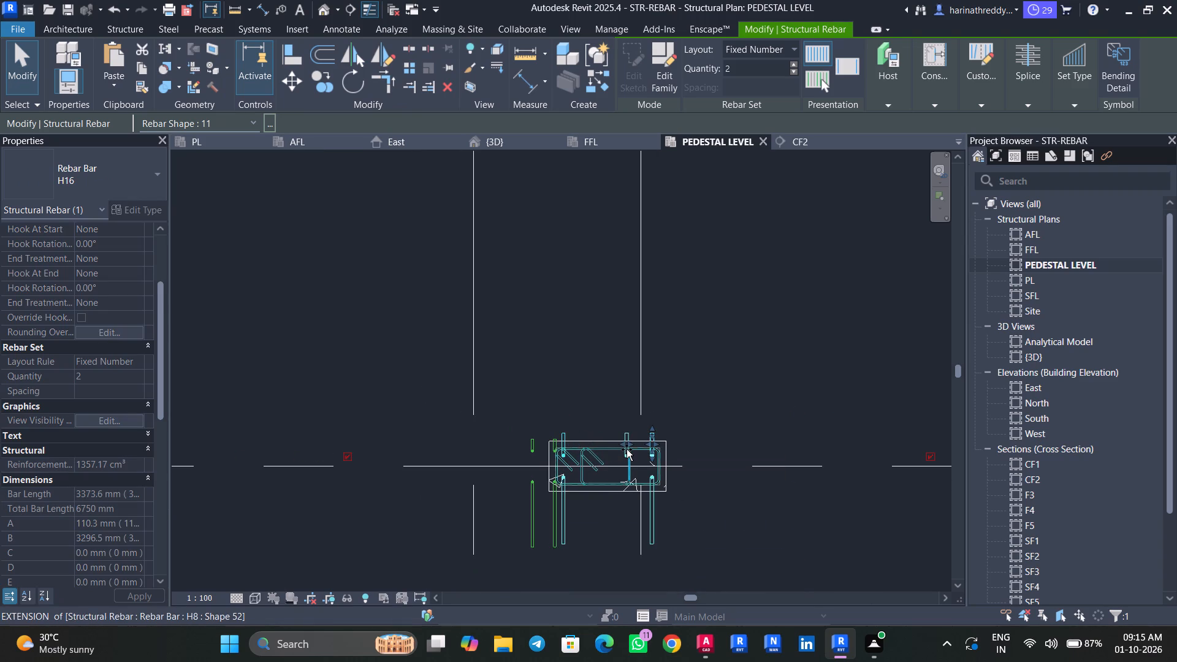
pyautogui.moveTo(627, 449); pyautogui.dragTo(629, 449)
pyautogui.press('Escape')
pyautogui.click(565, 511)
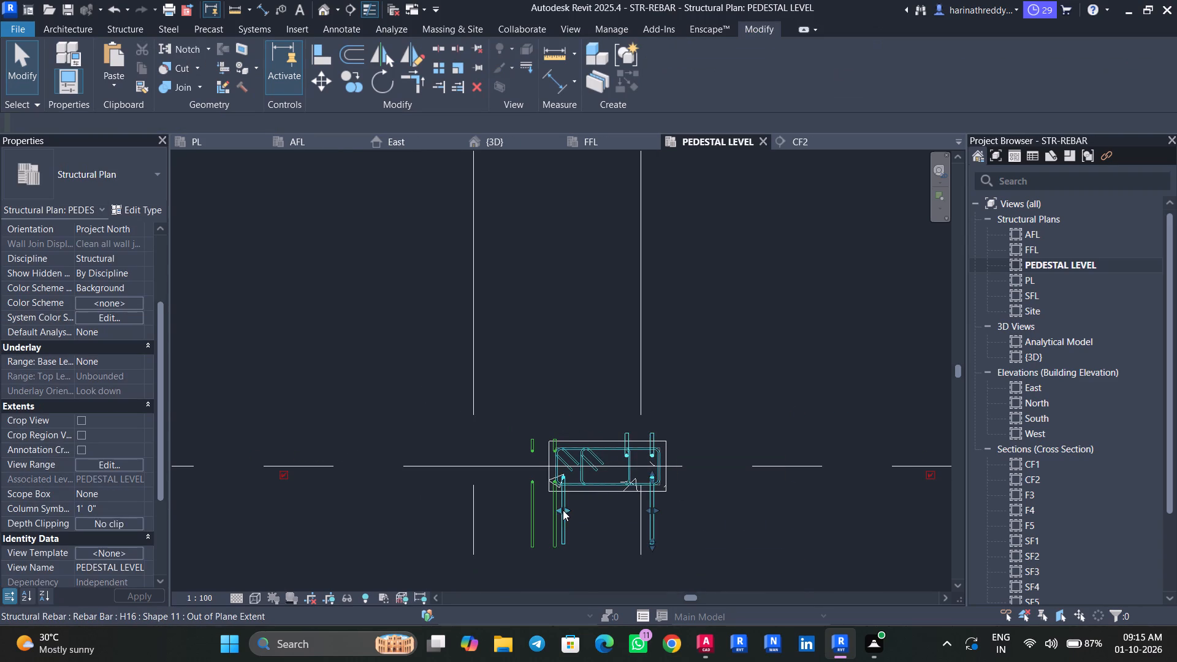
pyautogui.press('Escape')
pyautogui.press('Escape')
# Move one bar of the lower H12 pair at H-2 inside the column, against the inner stirrup's right leg.
pyautogui.click(530, 505)
pyautogui.moveTo(560, 513); pyautogui.dragTo(585, 513)
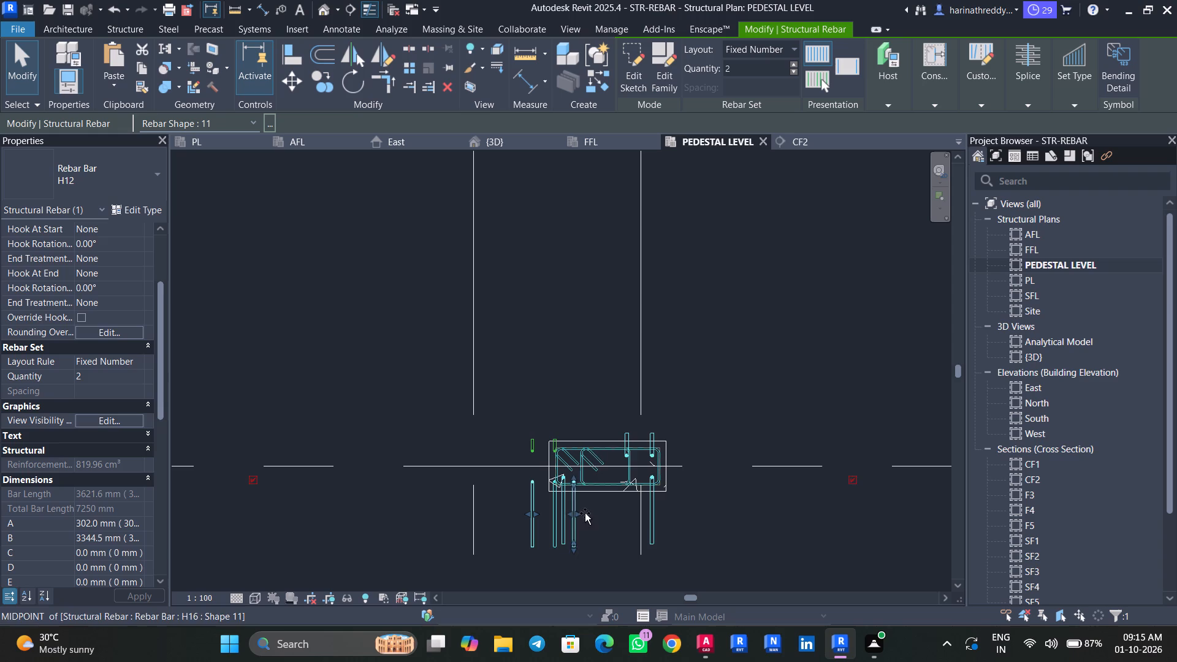
pyautogui.moveTo(585, 513); pyautogui.dragTo(620, 514)
pyautogui.scroll(4, 630, 451)
pyautogui.press('Escape')
pyautogui.press('Escape')
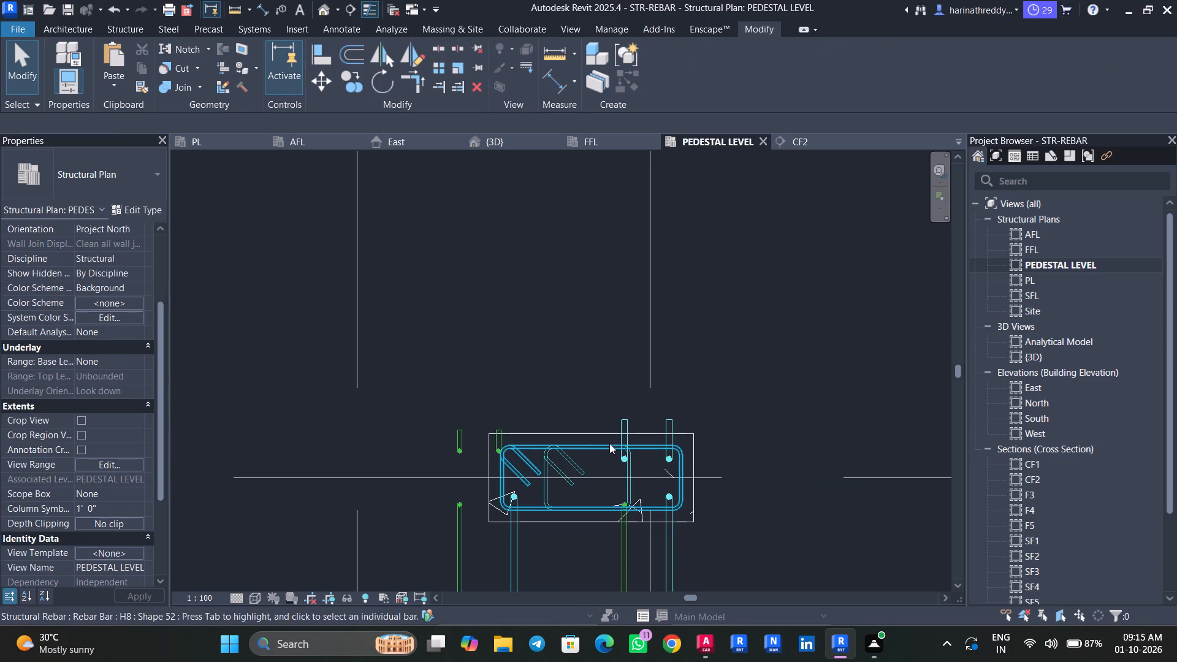
# Return the shifted upper H16 bar to the outer stirrup's upper-left corner, in line with the lower H16 bar.
pyautogui.click(619, 432)
pyautogui.moveTo(621, 440); pyautogui.dragTo(525, 440)
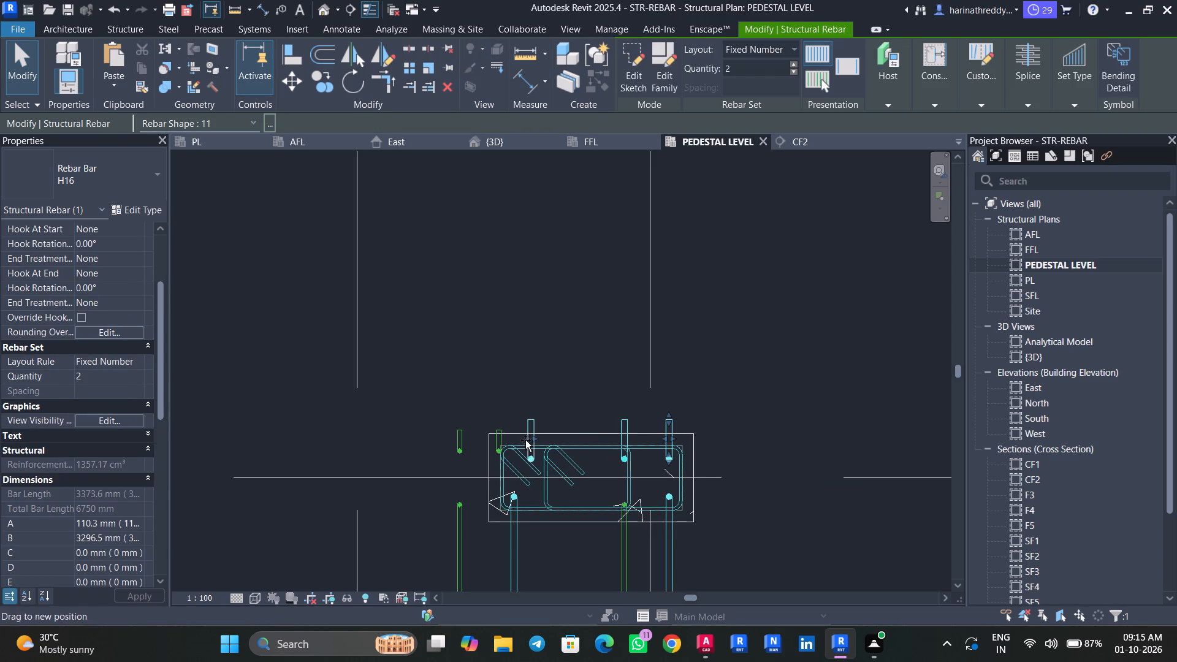
pyautogui.moveTo(525, 440); pyautogui.dragTo(508, 440)
pyautogui.press('Escape')
pyautogui.press('Escape')
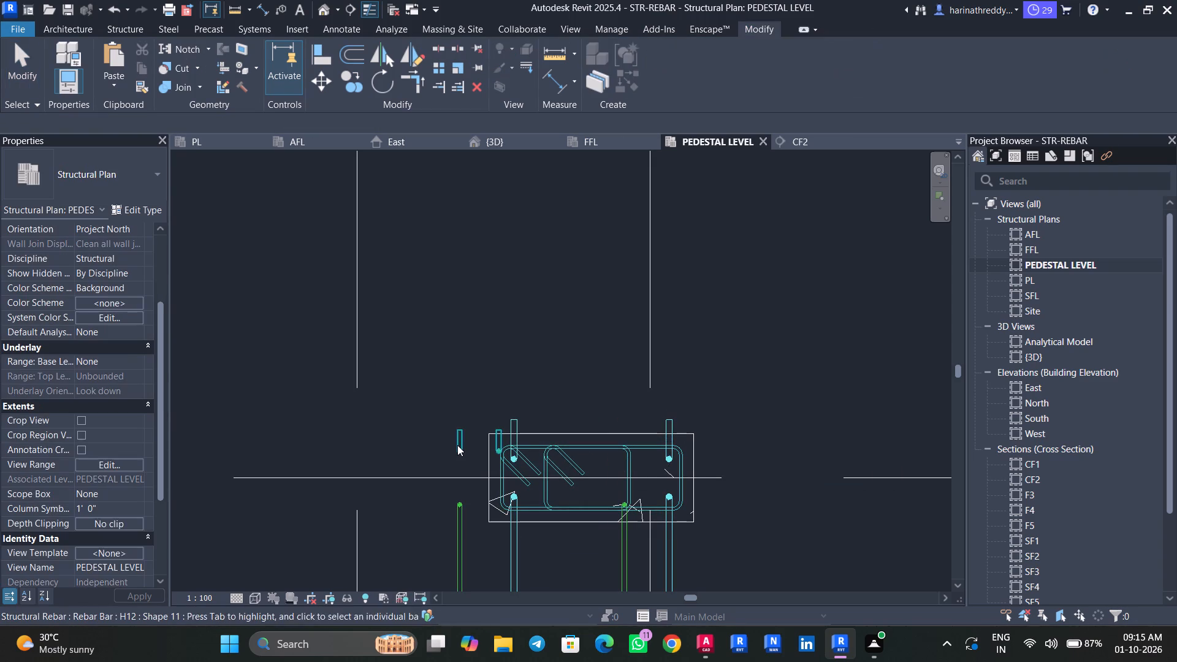
# Move both bars of the upper H12 pair at H-2 inside the column, against the inner stirrup's right and left legs.
pyautogui.click(457, 445)
pyautogui.moveTo(501, 438); pyautogui.dragTo(622, 452)
pyautogui.press('Escape')
pyautogui.press('Escape')
pyautogui.click(457, 441)
pyautogui.moveTo(463, 440); pyautogui.dragTo(466, 440)
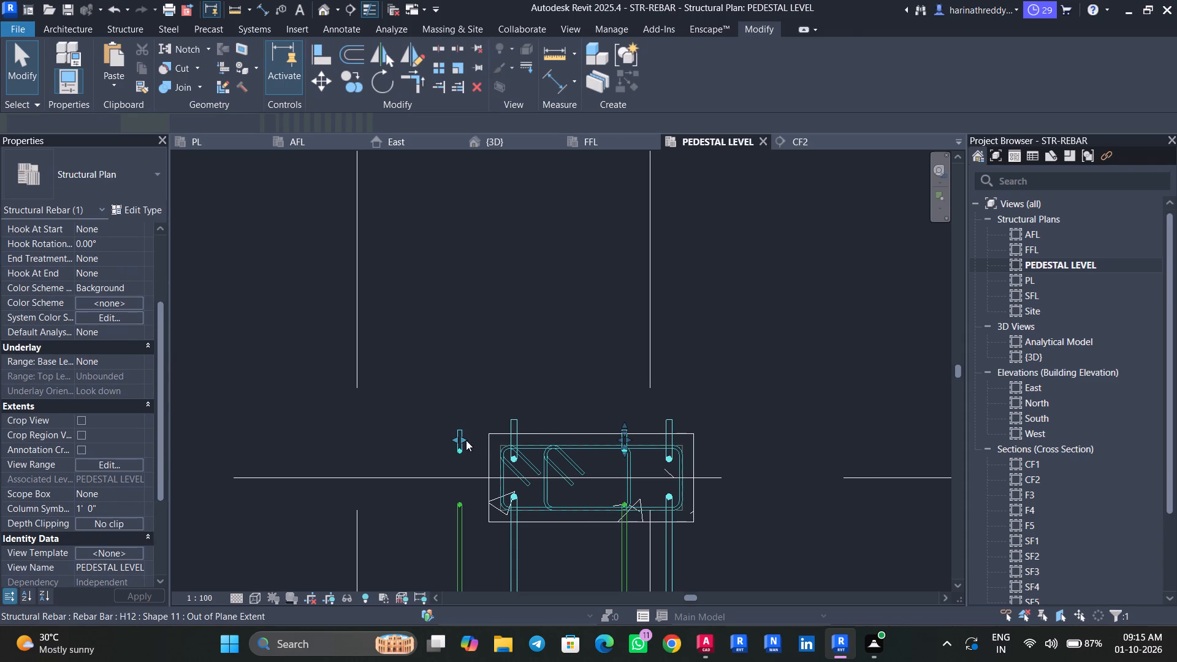
pyautogui.moveTo(466, 440); pyautogui.dragTo(551, 451)
pyautogui.press('Escape')
pyautogui.press('Escape')
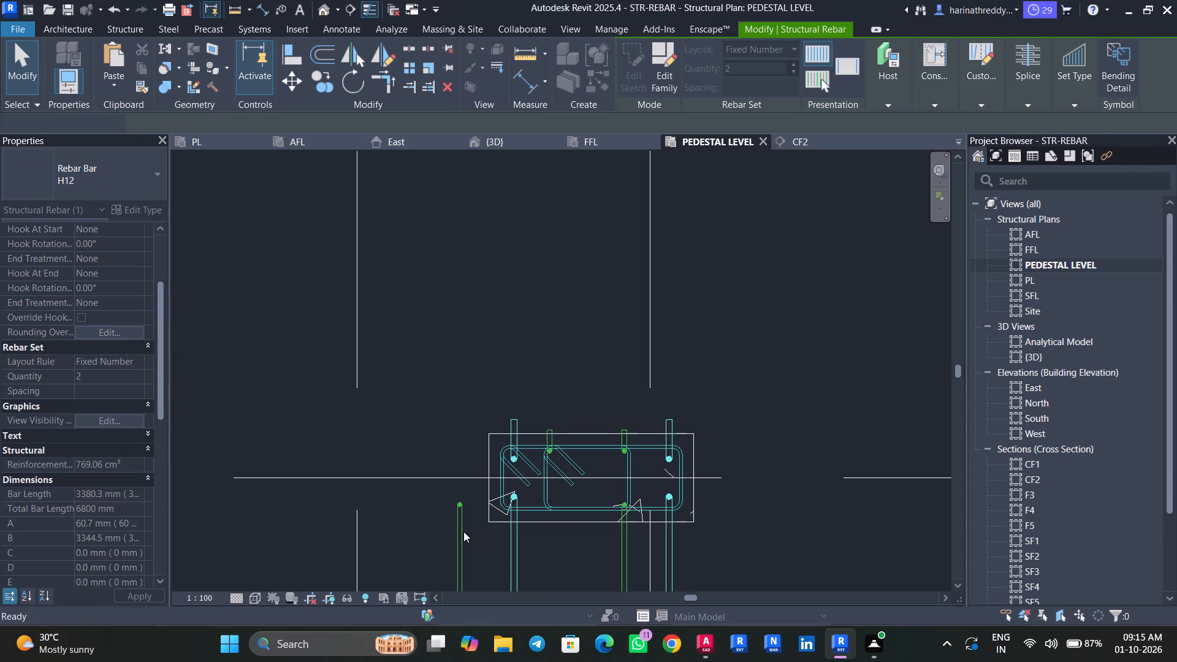
# Move the remaining lower H12 bar at H-2 inside the column, against the inner stirrup's left leg.
pyautogui.click(460, 531)
pyautogui.moveTo(463, 560); pyautogui.dragTo(555, 560)
pyautogui.press('Escape')
pyautogui.press('Escape')
pyautogui.press('Escape')
pyautogui.press('Escape')
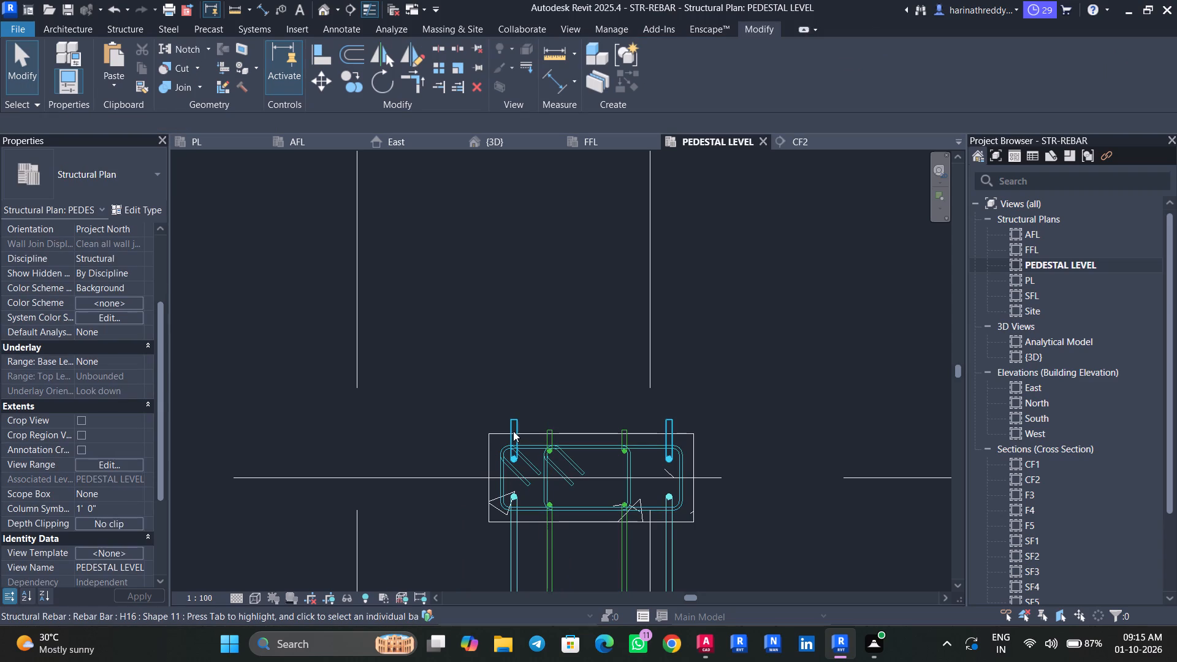
pyautogui.scroll(-4, 541, 386)
pyautogui.moveTo(541, 386); pyautogui.dragTo(526, 343, button='middle')
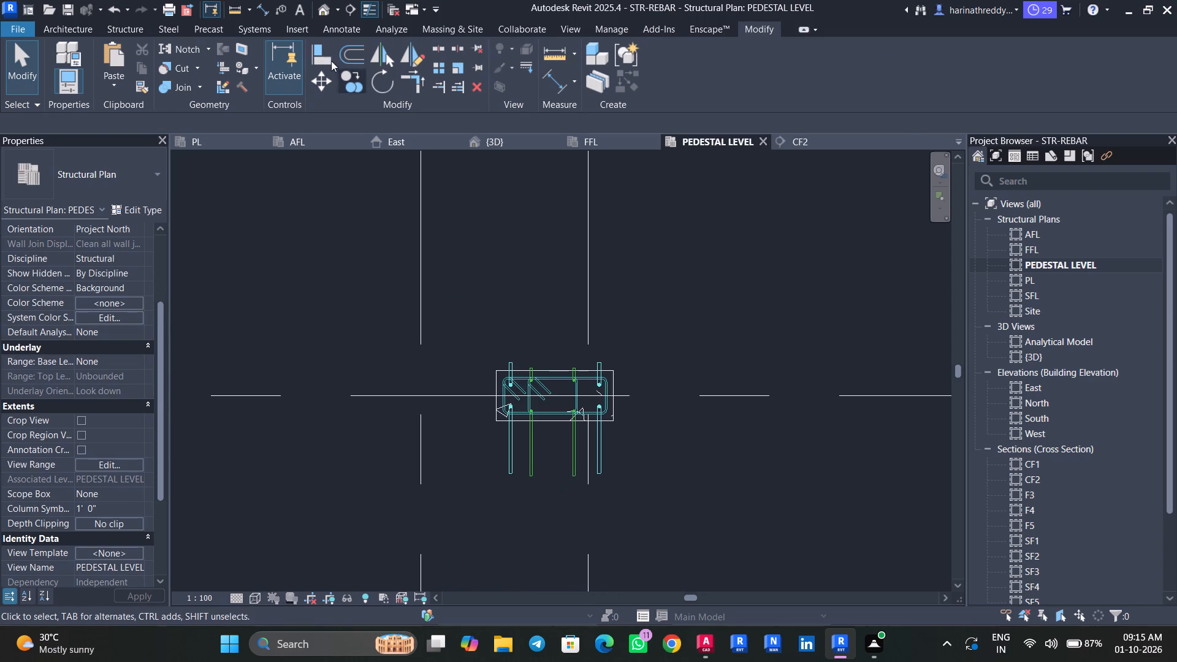
# Examine the A-5 column's propagated rebar in the 3D model from above, checking where its H12 bars sit relative to the stirrups.
pyautogui.click(326, 4)
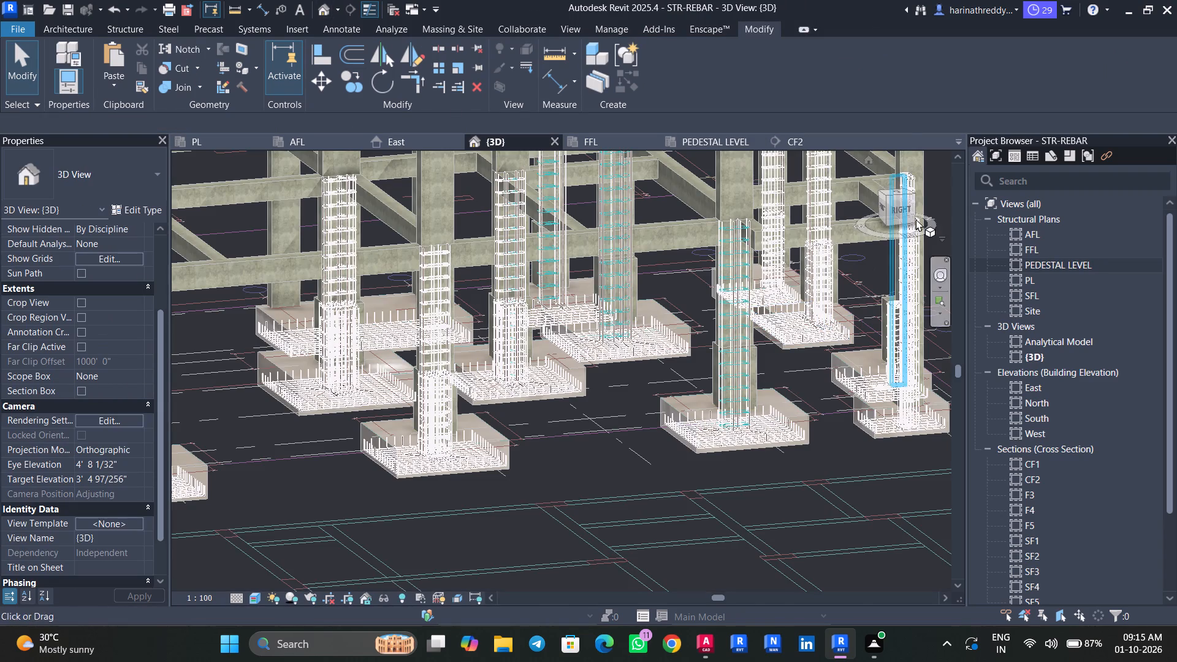
pyautogui.click(900, 190)
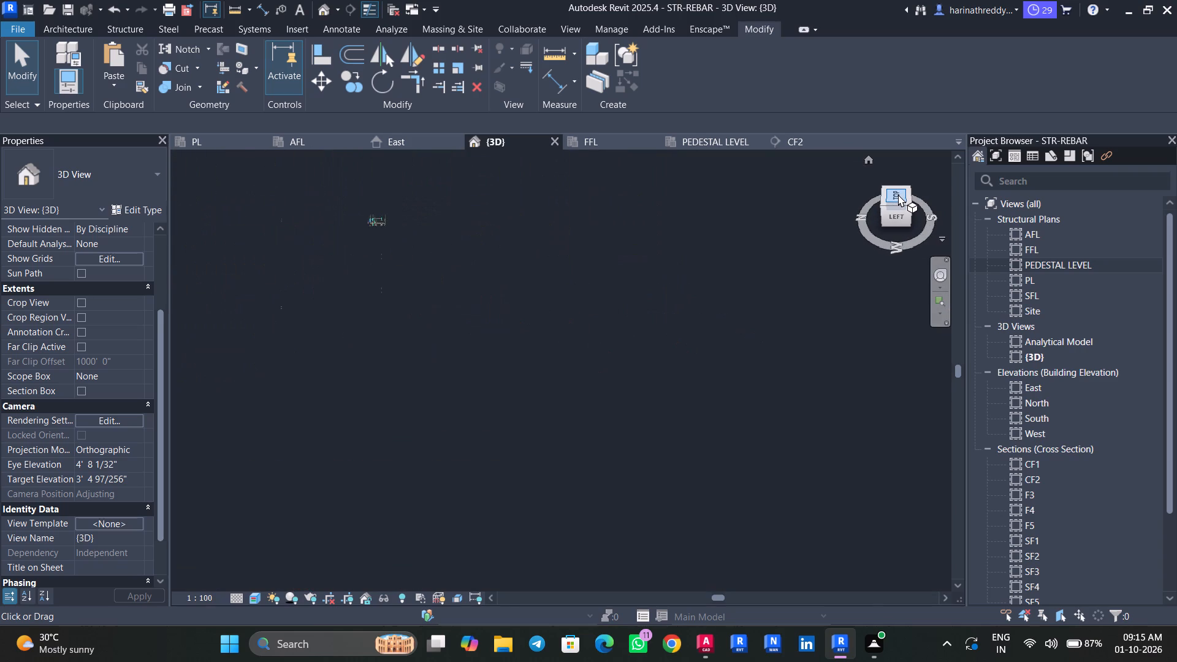
pyautogui.click(898, 196)
pyautogui.scroll(7, 559, 271)
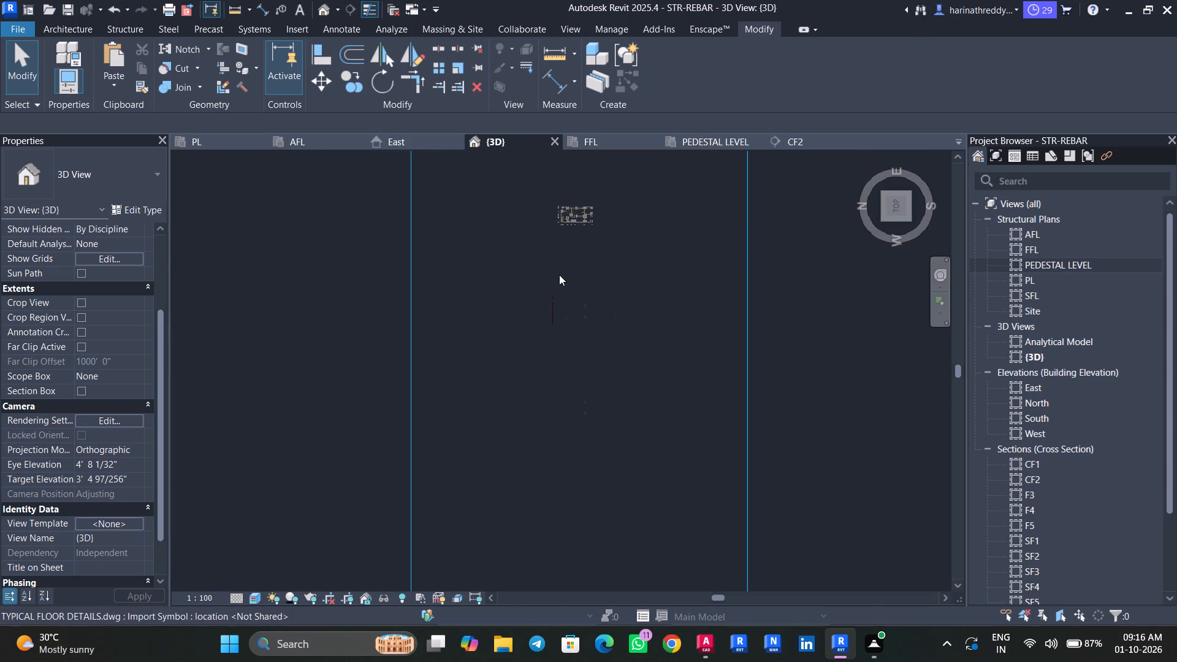
pyautogui.scroll(1, 574, 223)
pyautogui.scroll(-1, 574, 221)
pyautogui.scroll(4, 574, 219)
pyautogui.moveTo(570, 197); pyautogui.dragTo(566, 363, button='middle')
pyautogui.scroll(2, 570, 311)
pyautogui.scroll(-1, 570, 311)
pyautogui.scroll(9, 570, 311)
pyautogui.scroll(-1, 558, 342)
pyautogui.scroll(1, 558, 342)
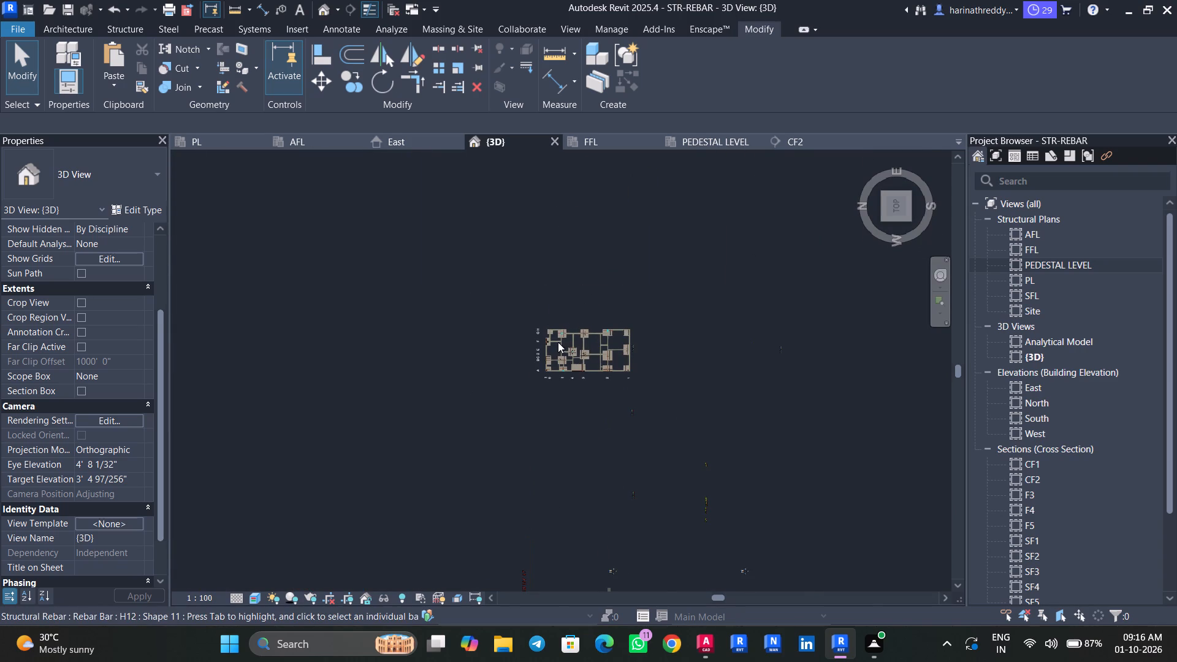
pyautogui.scroll(6, 558, 342)
pyautogui.moveTo(501, 487); pyautogui.dragTo(498, 475, button='middle')
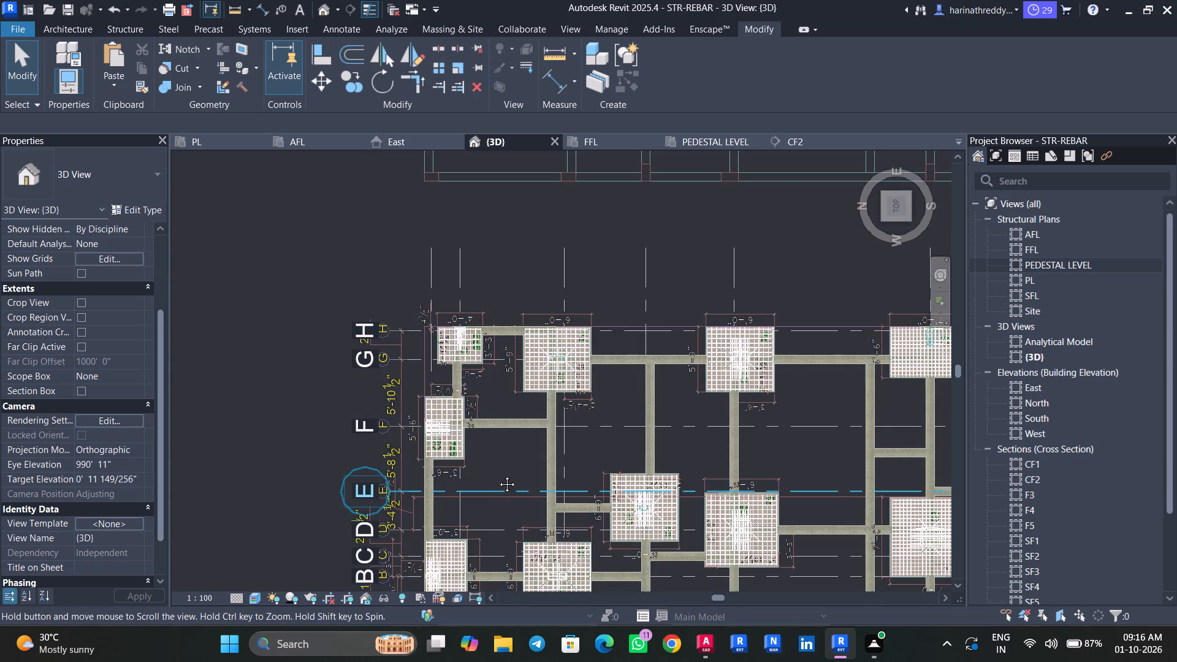
pyautogui.moveTo(498, 475); pyautogui.dragTo(478, 291, button='middle')
pyautogui.scroll(3, 557, 495)
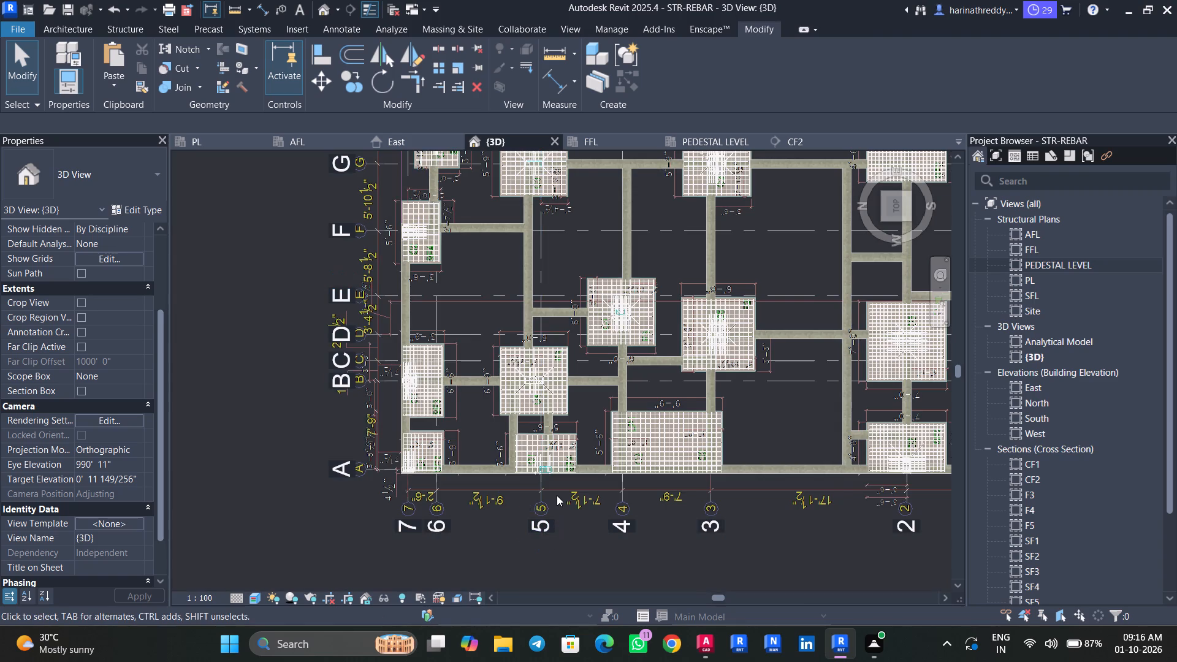
pyautogui.scroll(1, 557, 495)
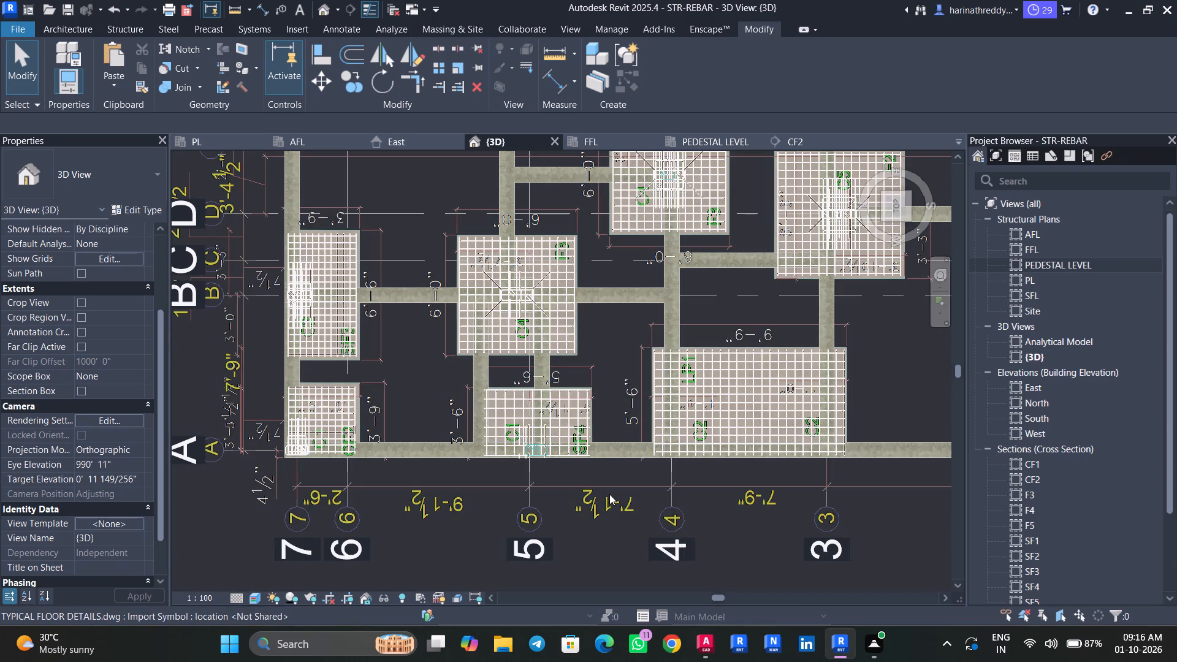
pyautogui.moveTo(603, 494); pyautogui.dragTo(507, 485, button='middle')
pyautogui.press('Escape')
pyautogui.press('Escape')
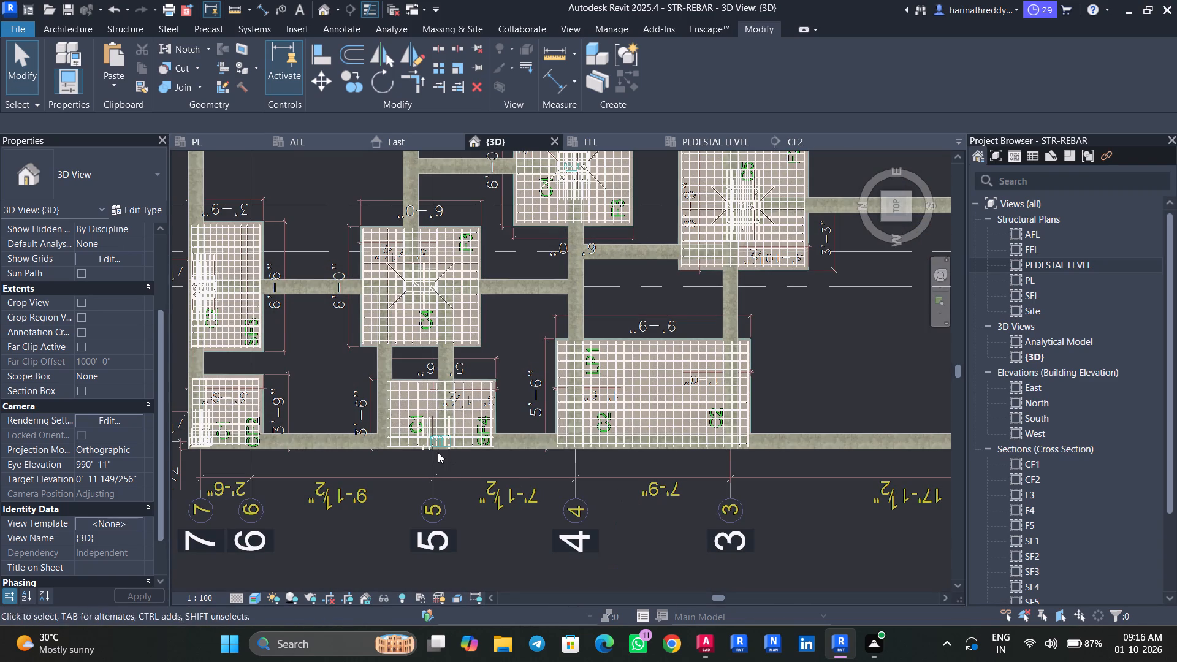
pyautogui.press('Escape')
pyautogui.scroll(13, 436, 452)
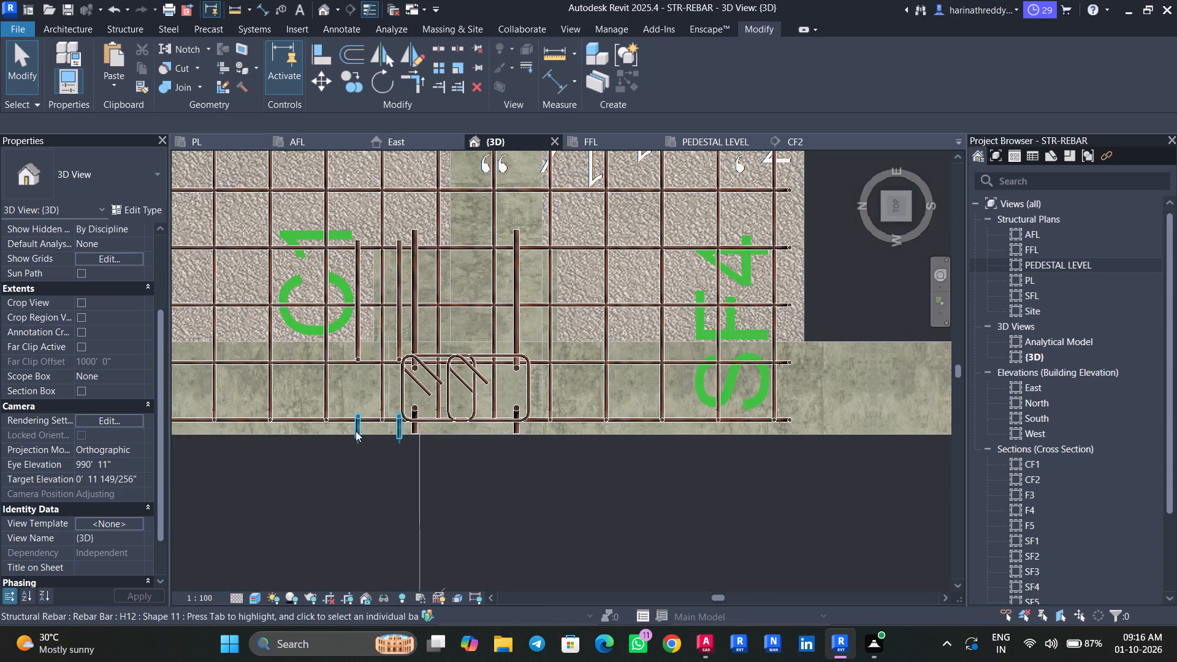
pyautogui.click(356, 431)
pyautogui.scroll(9, 355, 432)
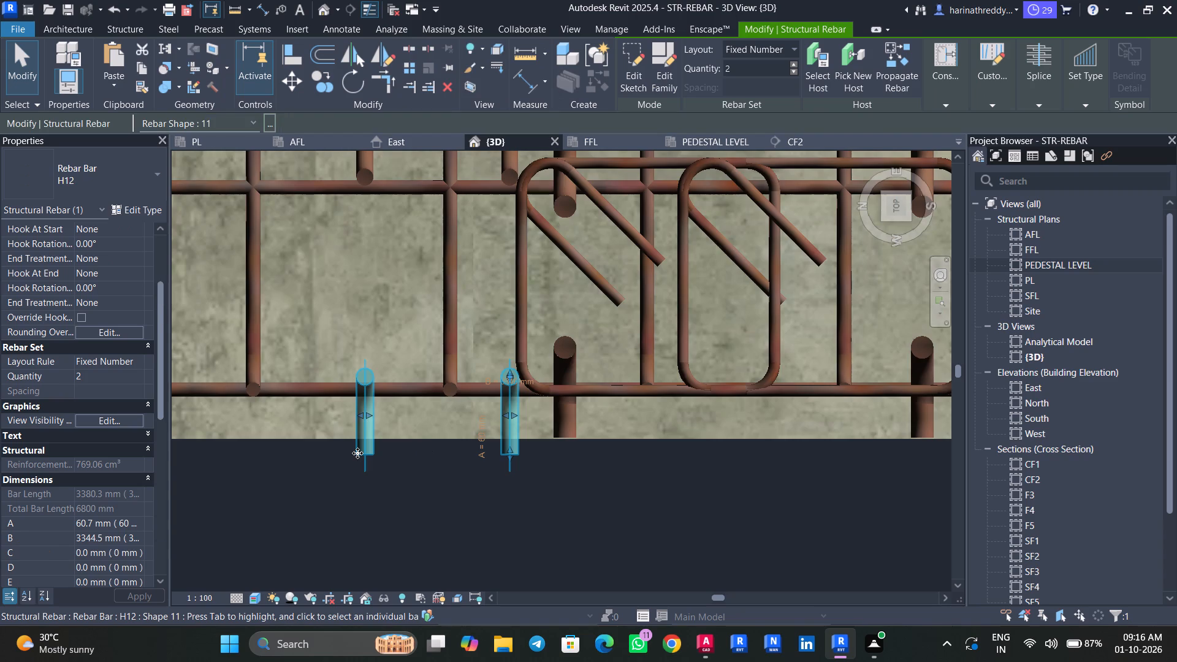
pyautogui.scroll(-8, 357, 453)
pyautogui.press('Escape')
pyautogui.press('Escape')
pyautogui.scroll(-2, 459, 470)
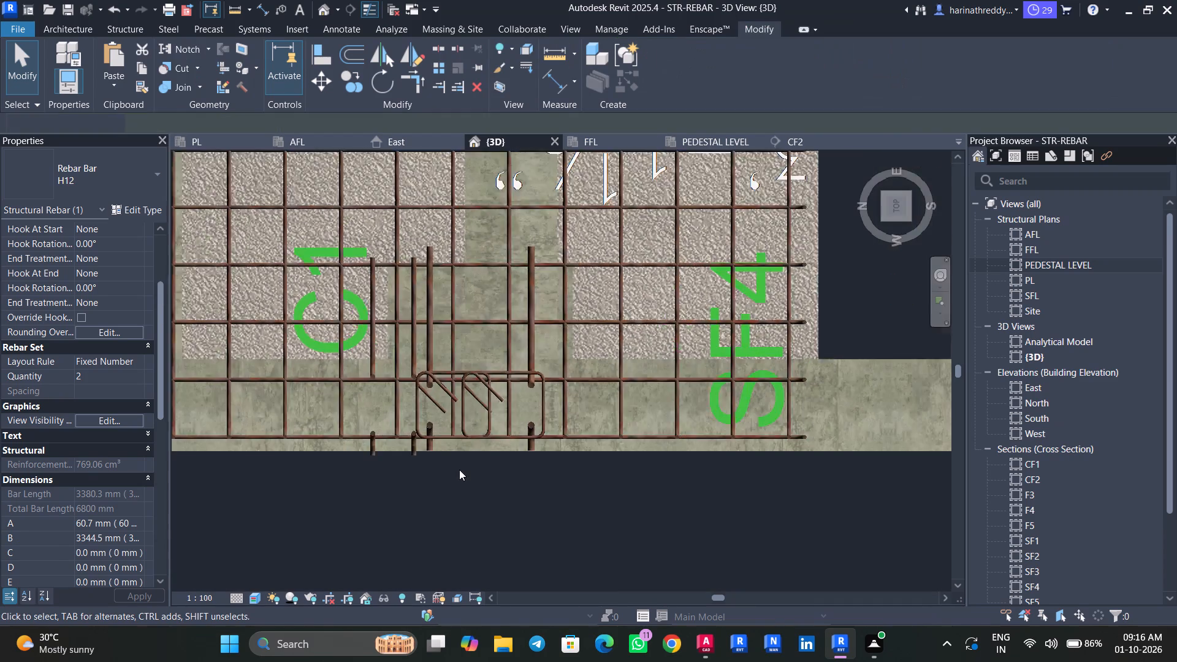
pyautogui.scroll(-3, 459, 470)
pyautogui.scroll(1, 459, 470)
pyautogui.scroll(-11, 459, 470)
pyautogui.scroll(1, 458, 468)
pyautogui.scroll(-8, 458, 468)
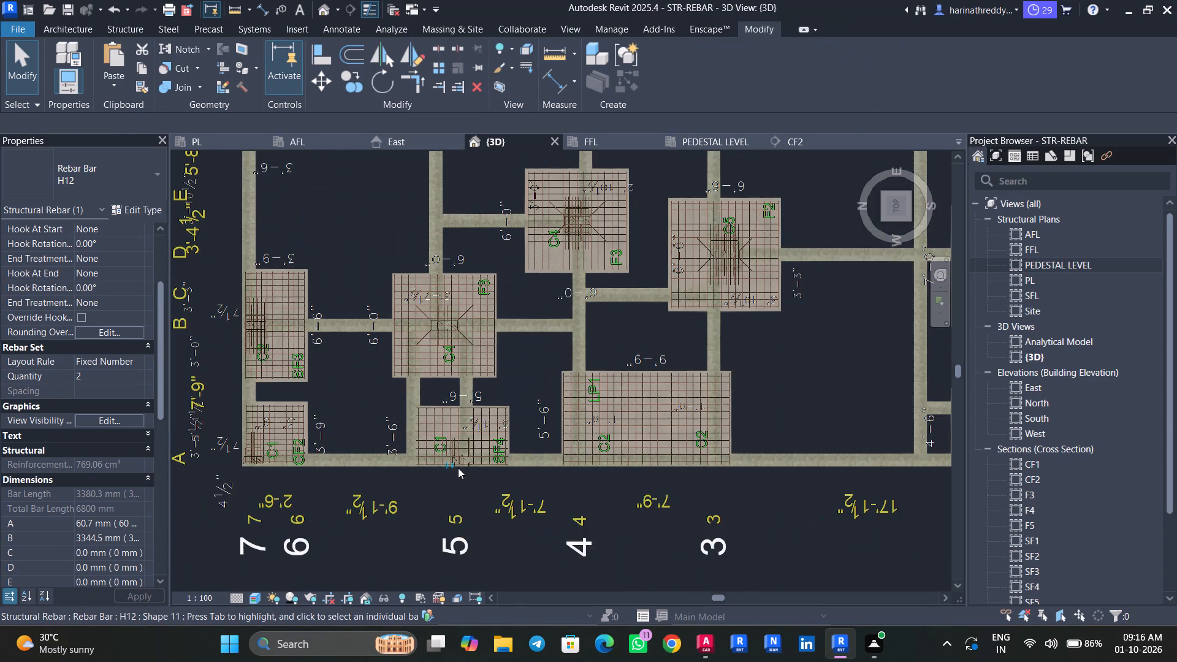
# Check the columns and footings along grids 1 and 2 from above, including the reinforcement at H-1 and H-2.
pyautogui.scroll(8, 769, 256)
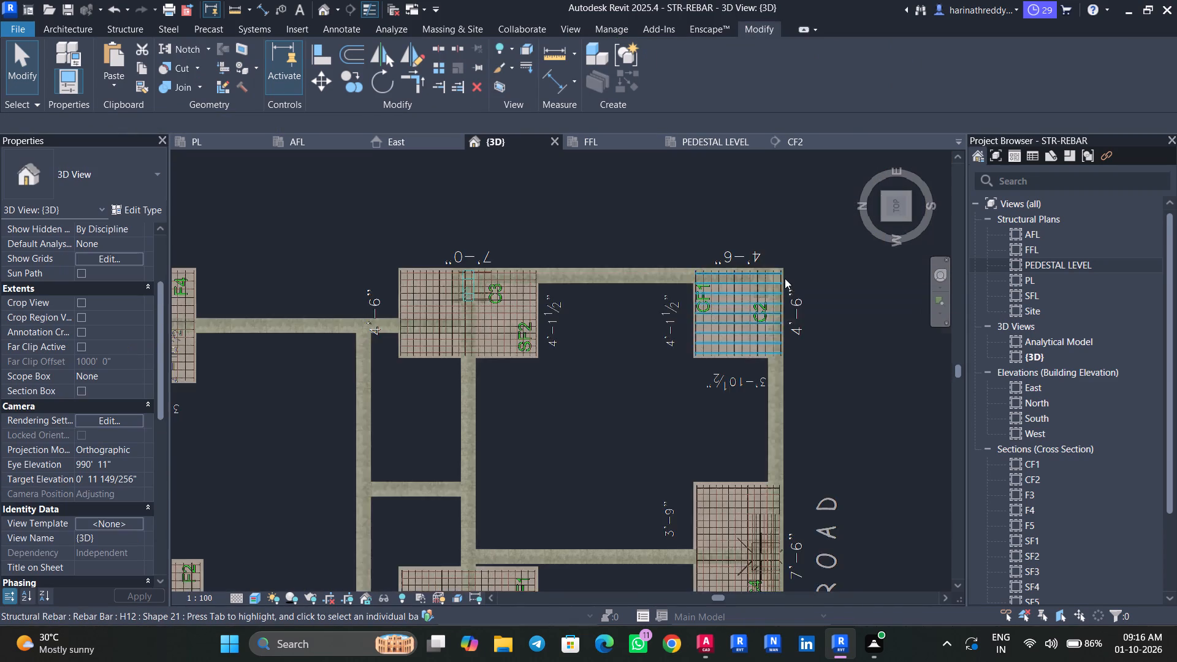
pyautogui.scroll(4, 785, 278)
pyautogui.scroll(-4, 826, 295)
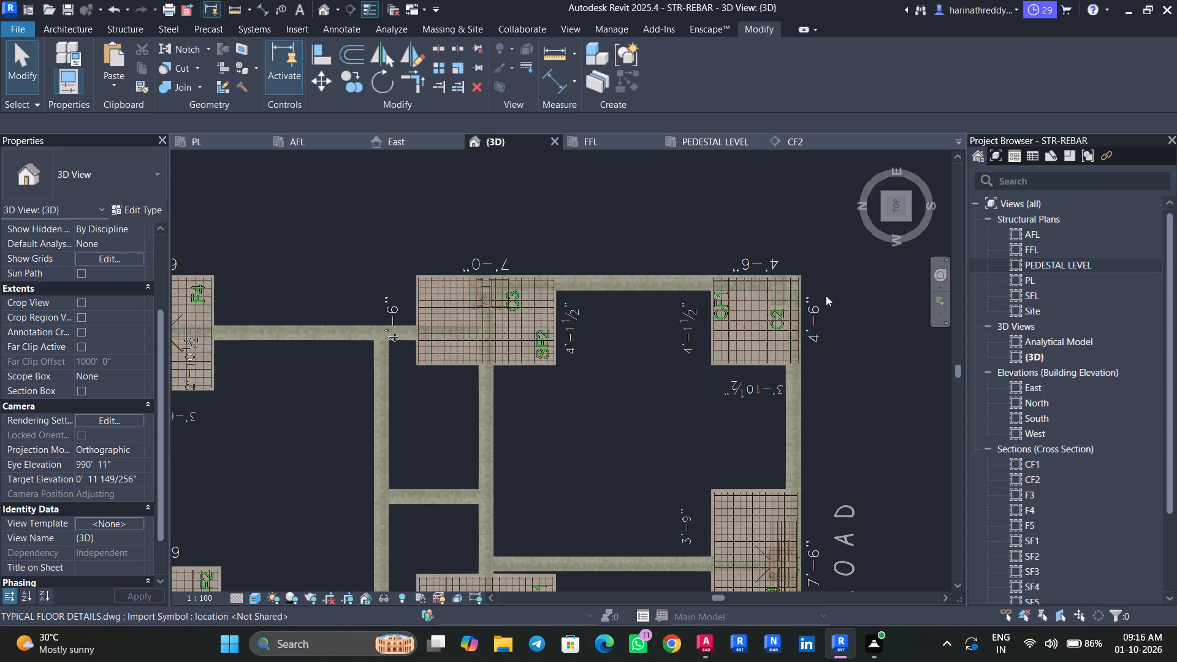
pyautogui.moveTo(829, 454); pyautogui.dragTo(802, 338, button='middle')
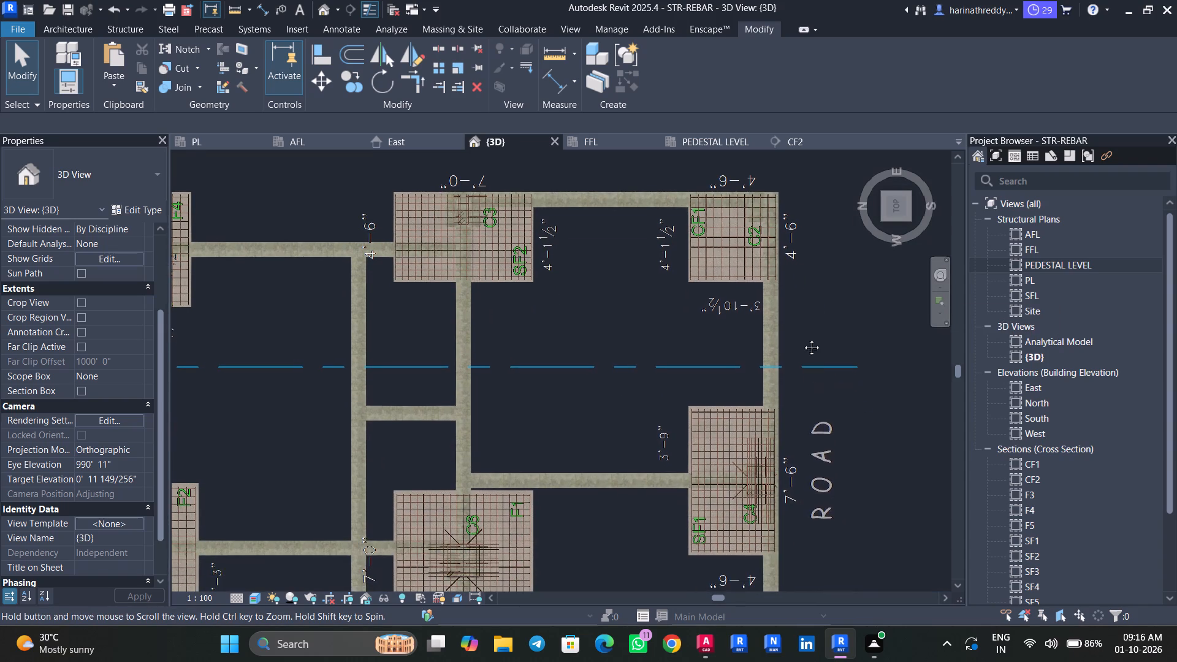
pyautogui.moveTo(802, 338); pyautogui.dragTo(796, 288, button='middle')
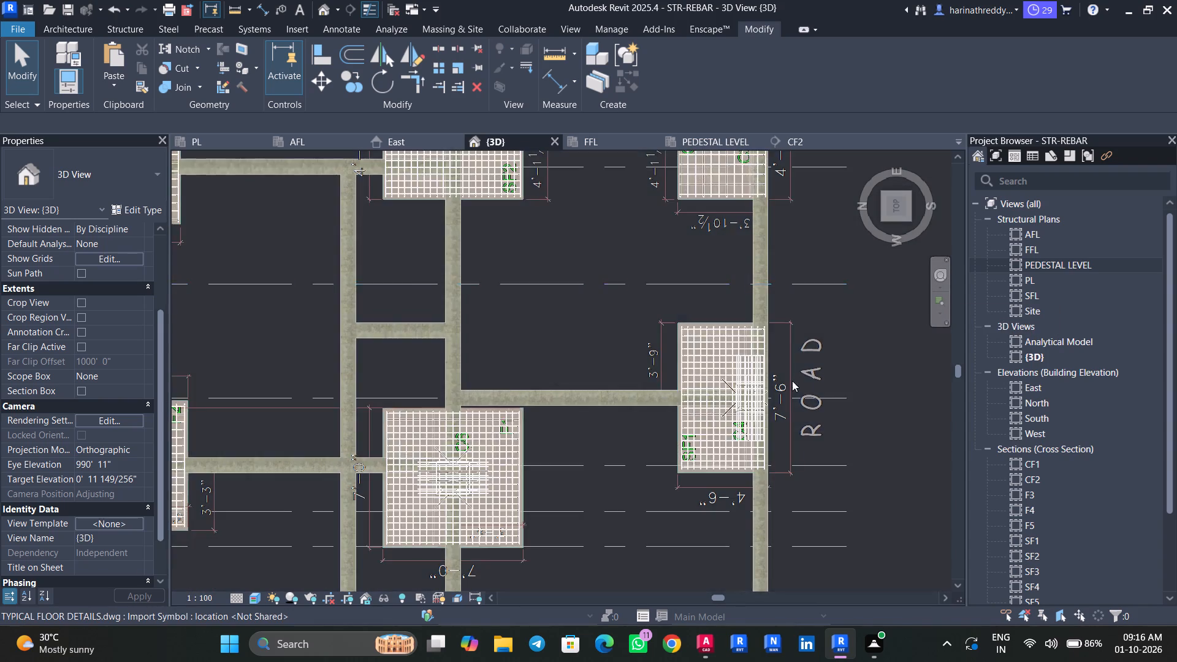
pyautogui.scroll(8, 787, 382)
pyautogui.scroll(-1, 758, 387)
pyautogui.scroll(7, 758, 387)
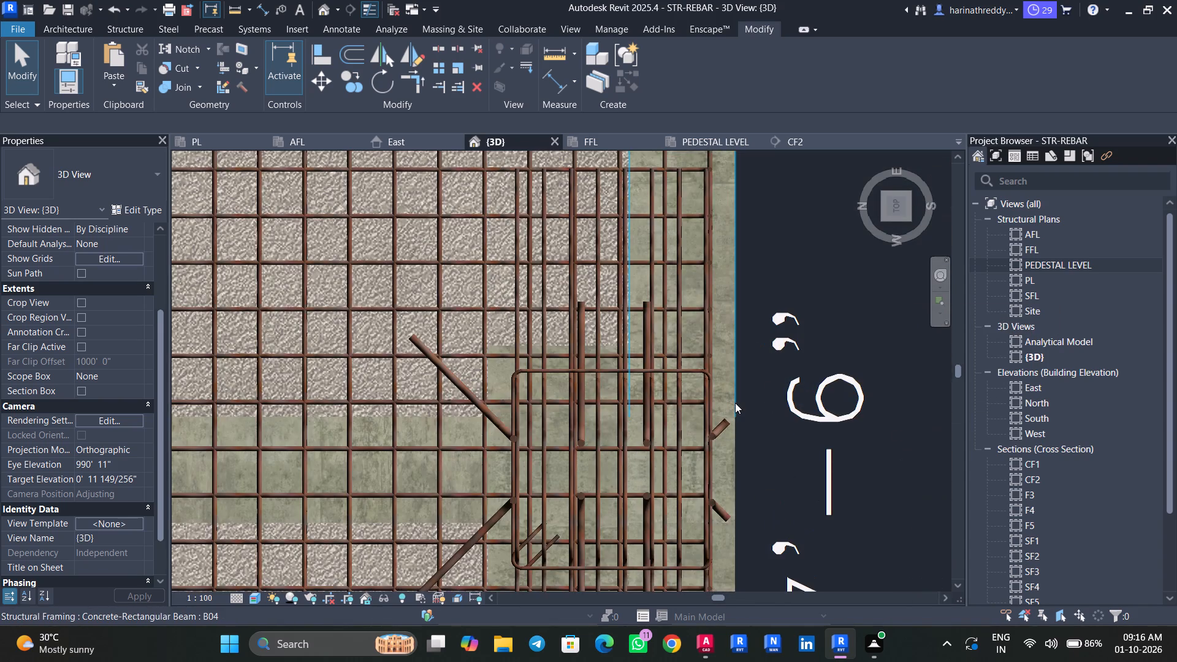
pyautogui.scroll(-17, 764, 415)
pyautogui.scroll(1, 786, 235)
pyautogui.moveTo(785, 231); pyautogui.dragTo(791, 246, button='middle')
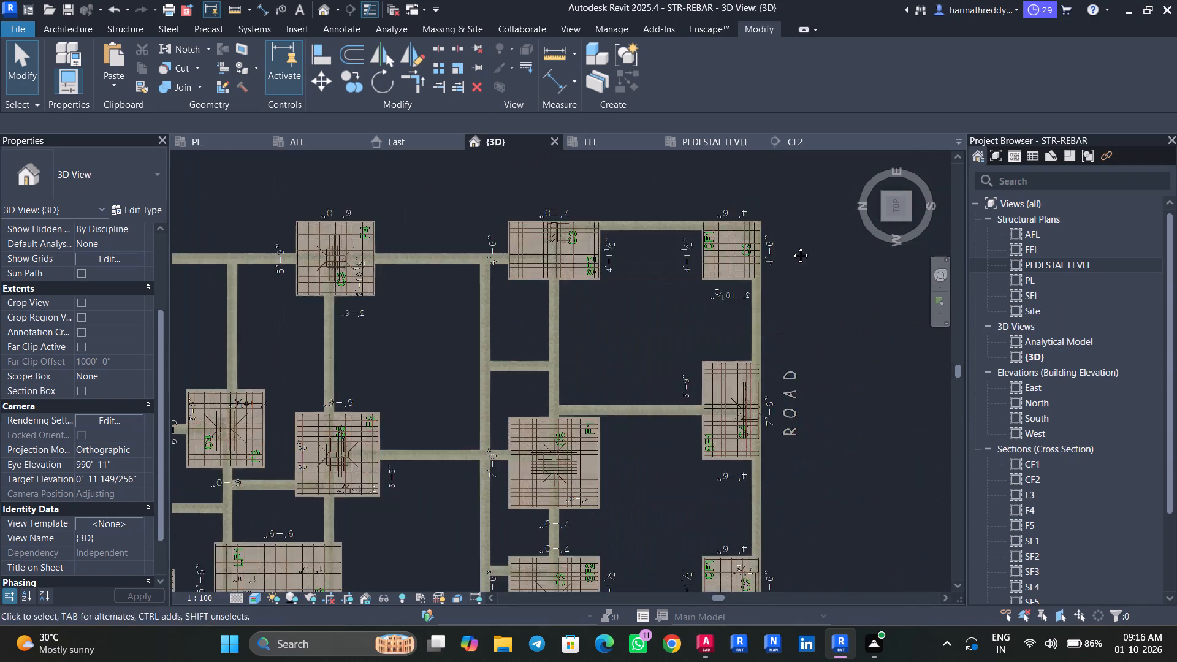
pyautogui.moveTo(791, 246); pyautogui.dragTo(794, 349, button='middle')
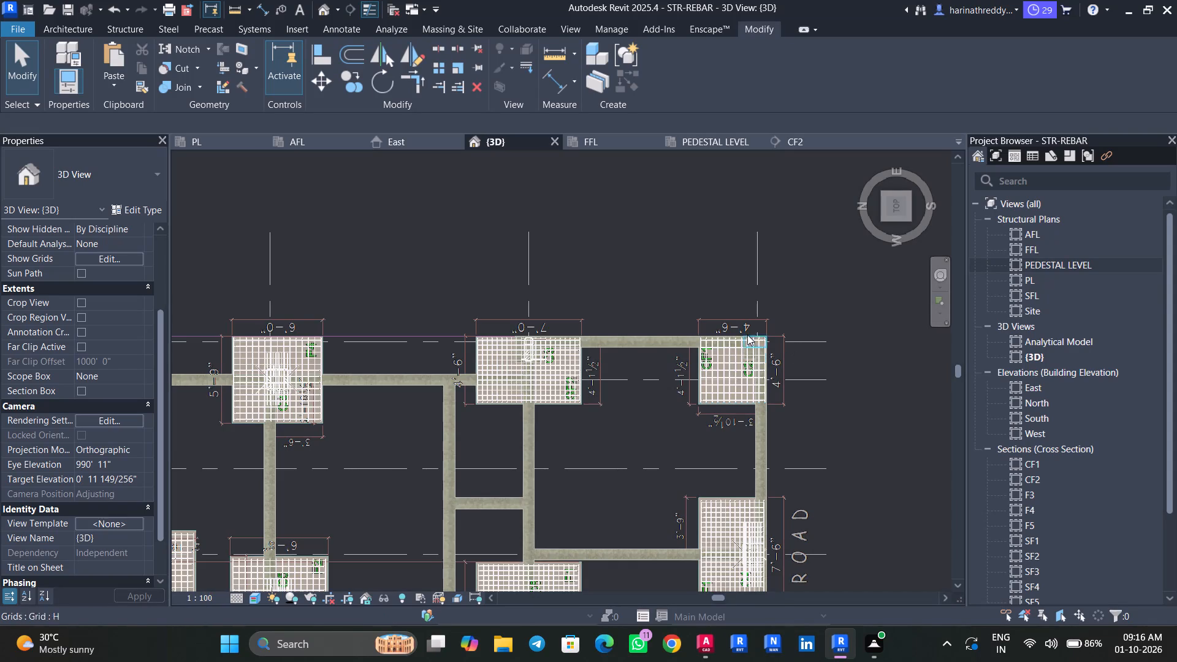
pyautogui.scroll(5, 698, 384)
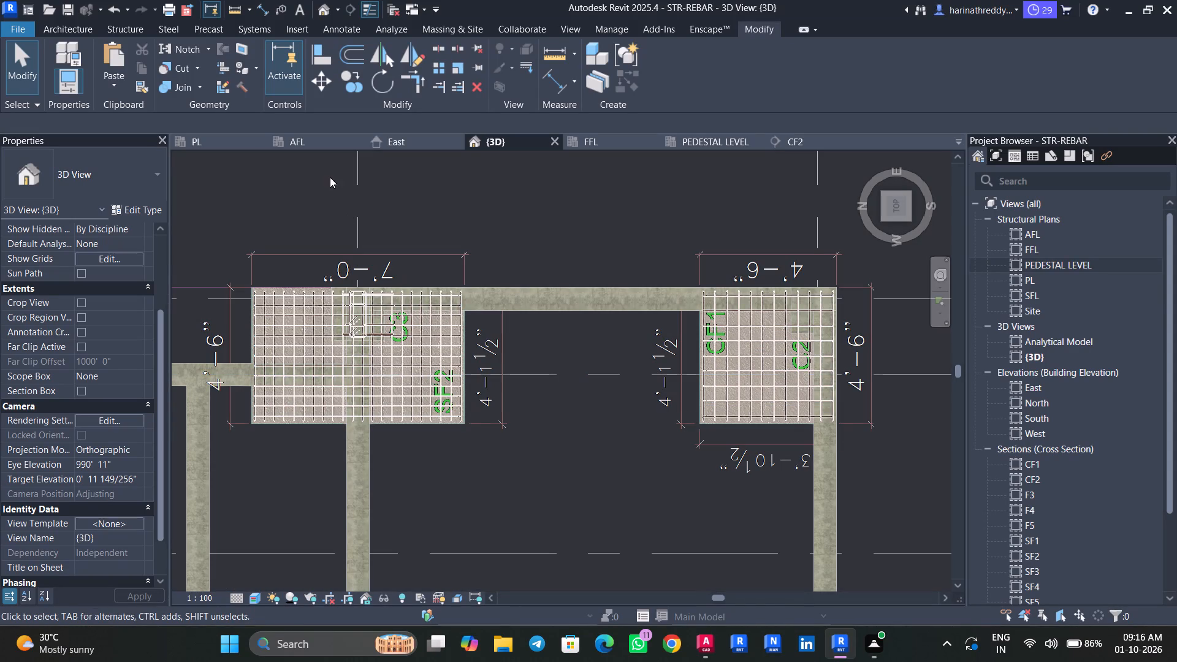
# Check the view visibility states of all the H16 rebar bars in the PL structural plan.
pyautogui.click(210, 137)
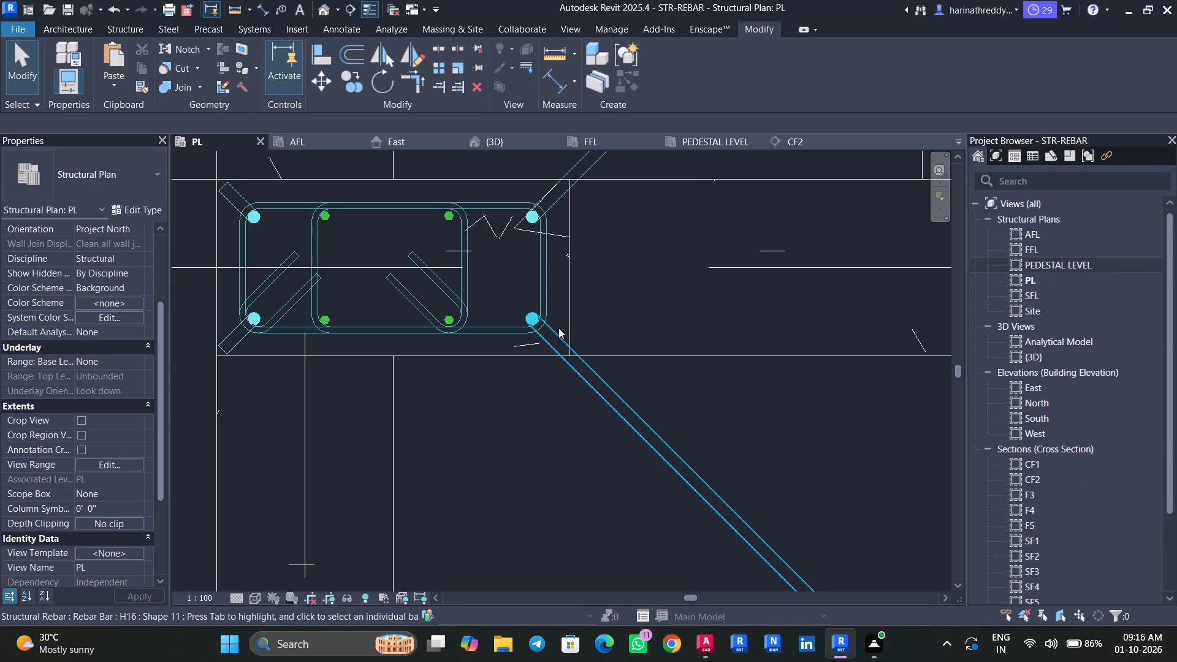
pyautogui.keyDown('ctrl'); pyautogui.scroll(-3, 643, 307); pyautogui.keyUp('ctrl')
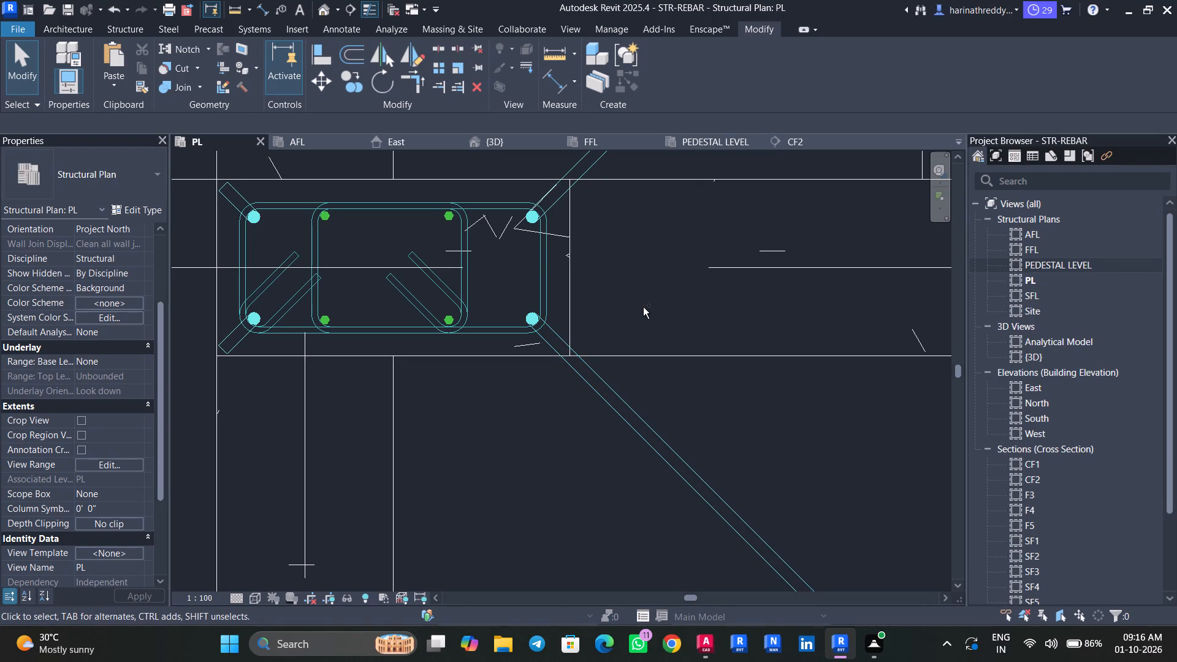
pyautogui.keyDown('ctrl'); pyautogui.scroll(-14, 643, 307); pyautogui.keyUp('ctrl')
pyautogui.moveTo(643, 307); pyautogui.dragTo(641, 294)
pyautogui.keyDown('ctrl'); pyautogui.scroll(-20, 641, 294); pyautogui.keyUp('ctrl')
pyautogui.keyDown('ctrl'); pyautogui.scroll(10, 641, 294); pyautogui.keyUp('ctrl')
pyautogui.keyDown('ctrl'); pyautogui.scroll(-10, 641, 294); pyautogui.keyUp('ctrl')
pyautogui.keyDown('ctrl'); pyautogui.scroll(1, 641, 294); pyautogui.keyUp('ctrl')
pyautogui.keyDown('ctrl'); pyautogui.scroll(-11, 577, 319); pyautogui.keyUp('ctrl')
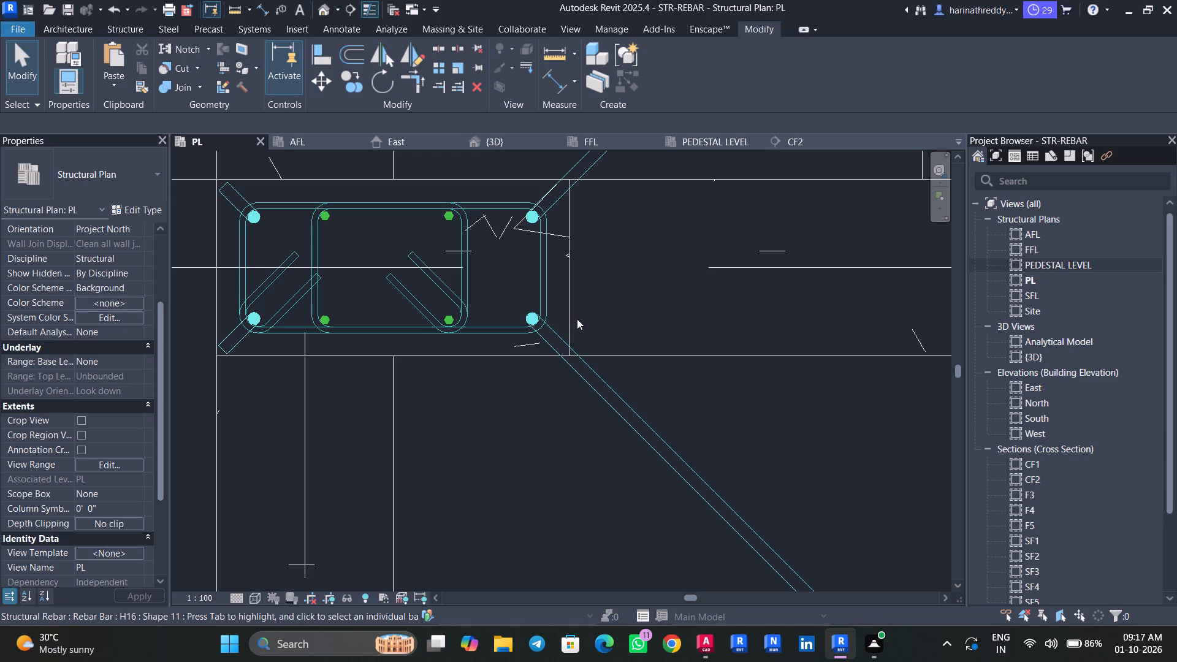
pyautogui.keyDown('ctrl'); pyautogui.scroll(6, 577, 319); pyautogui.keyUp('ctrl')
pyautogui.scroll(-7, 577, 319)
pyautogui.scroll(1, 577, 319)
pyautogui.scroll(-1, 577, 319)
pyautogui.scroll(3, 633, 354)
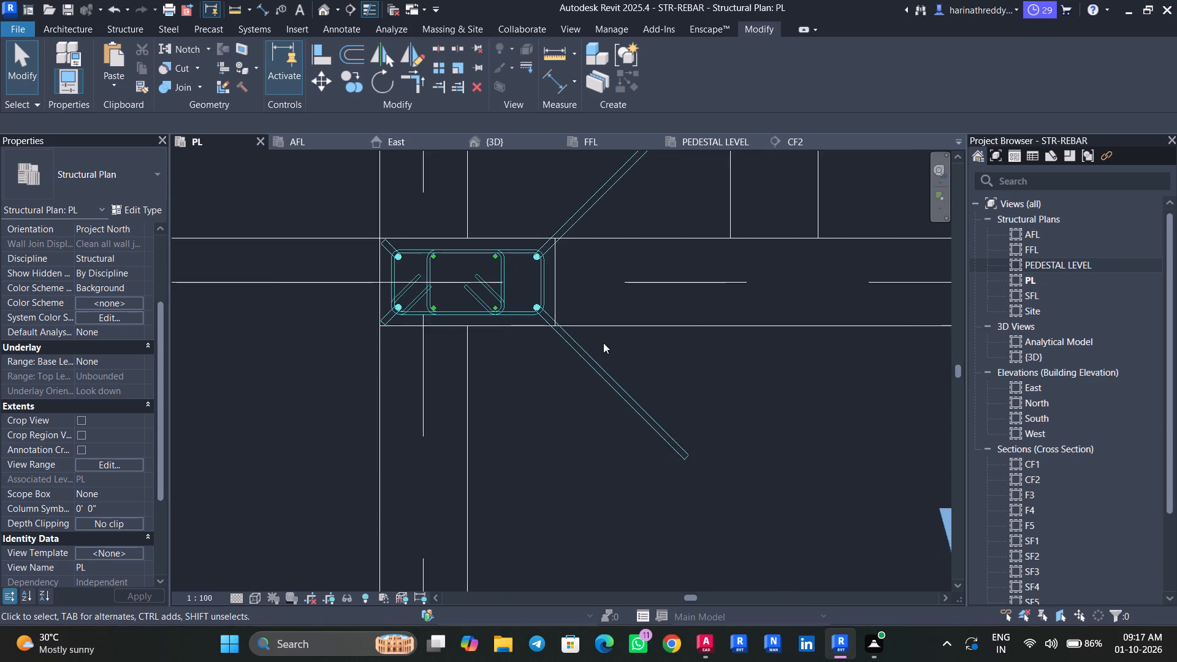
pyautogui.scroll(2, 603, 343)
pyautogui.moveTo(594, 340); pyautogui.dragTo(717, 401, button='middle')
pyautogui.scroll(1, 717, 401)
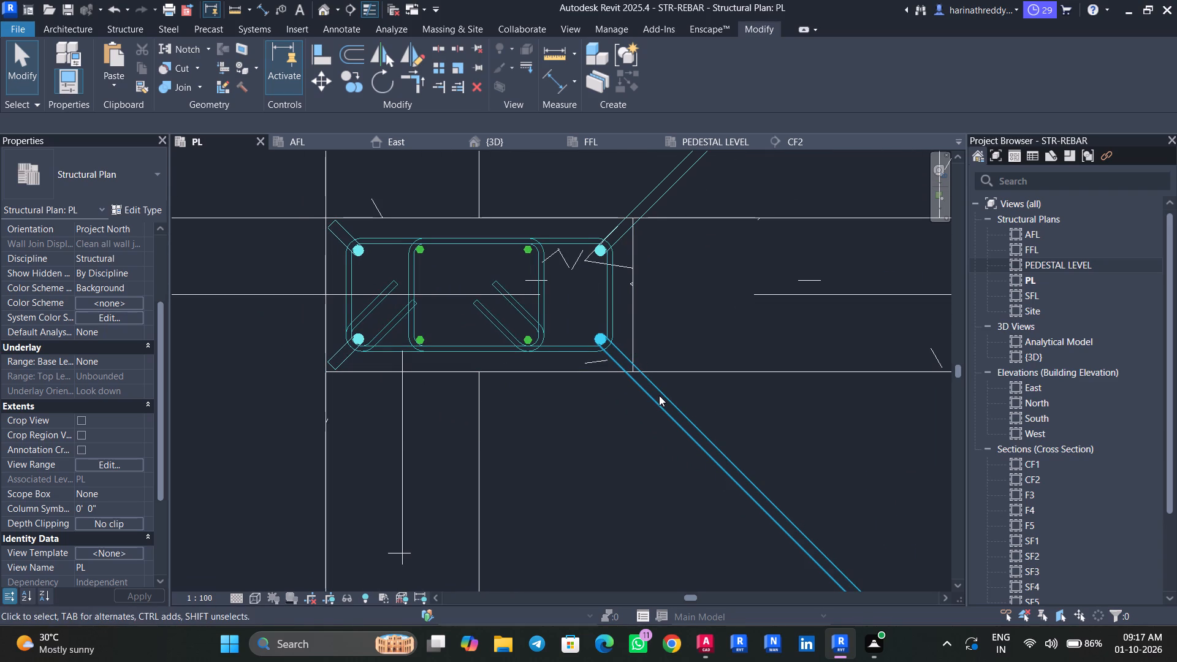
pyautogui.click(659, 395)
pyautogui.write('SA')
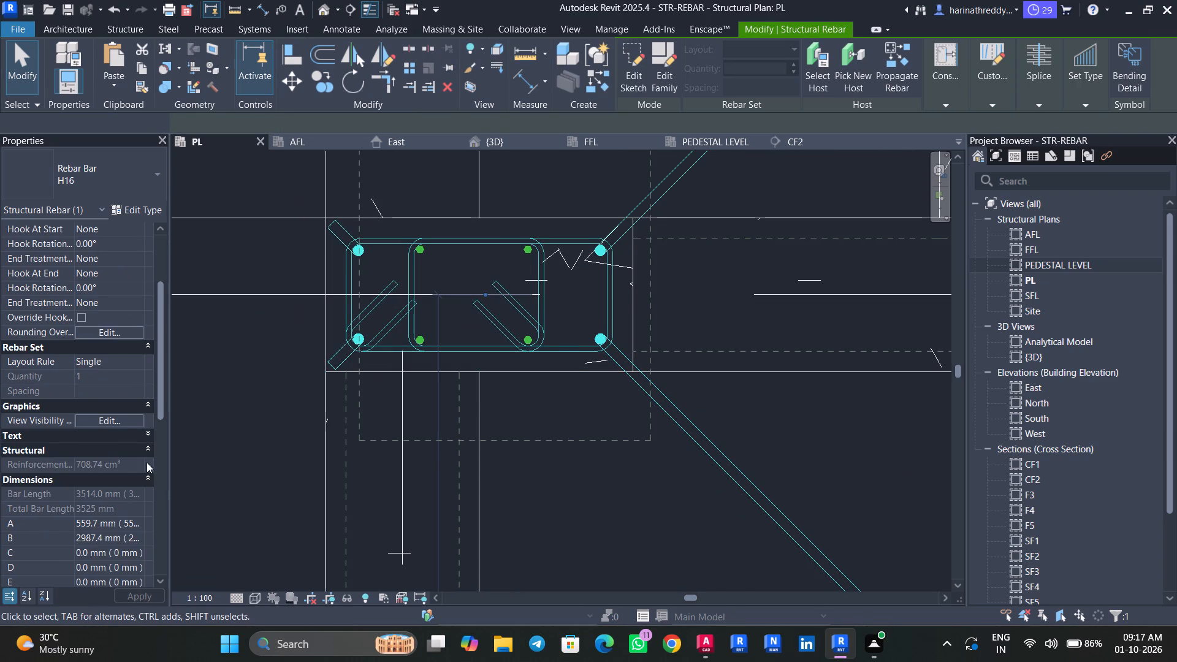
pyautogui.click(120, 416)
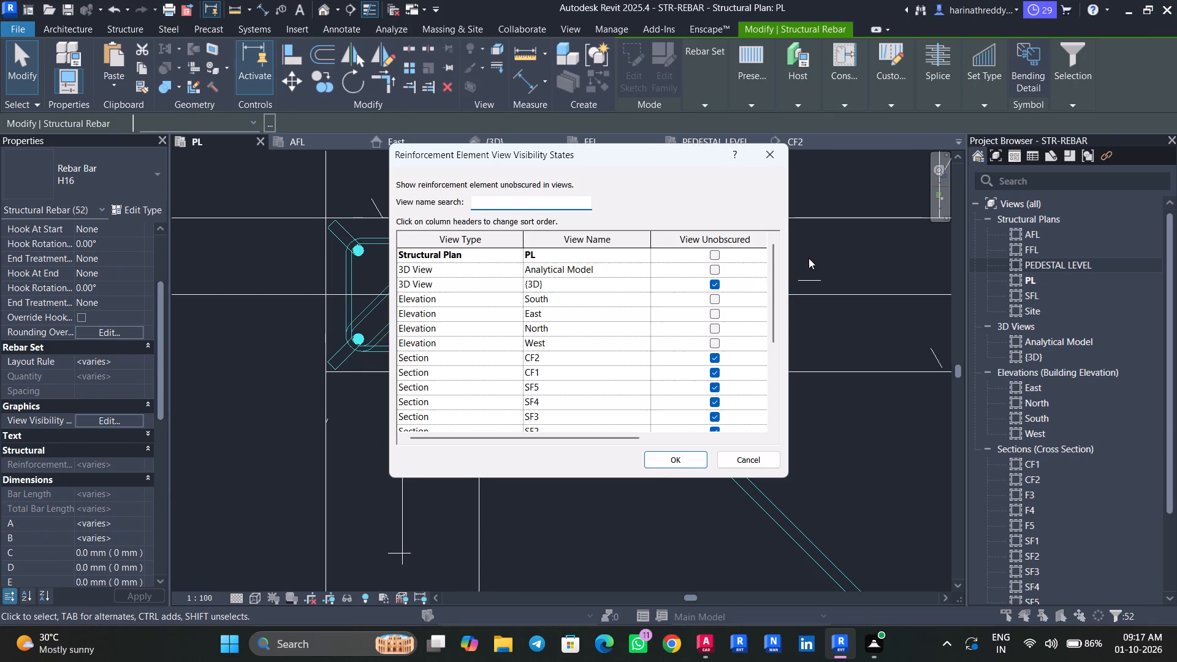
pyautogui.click(662, 466)
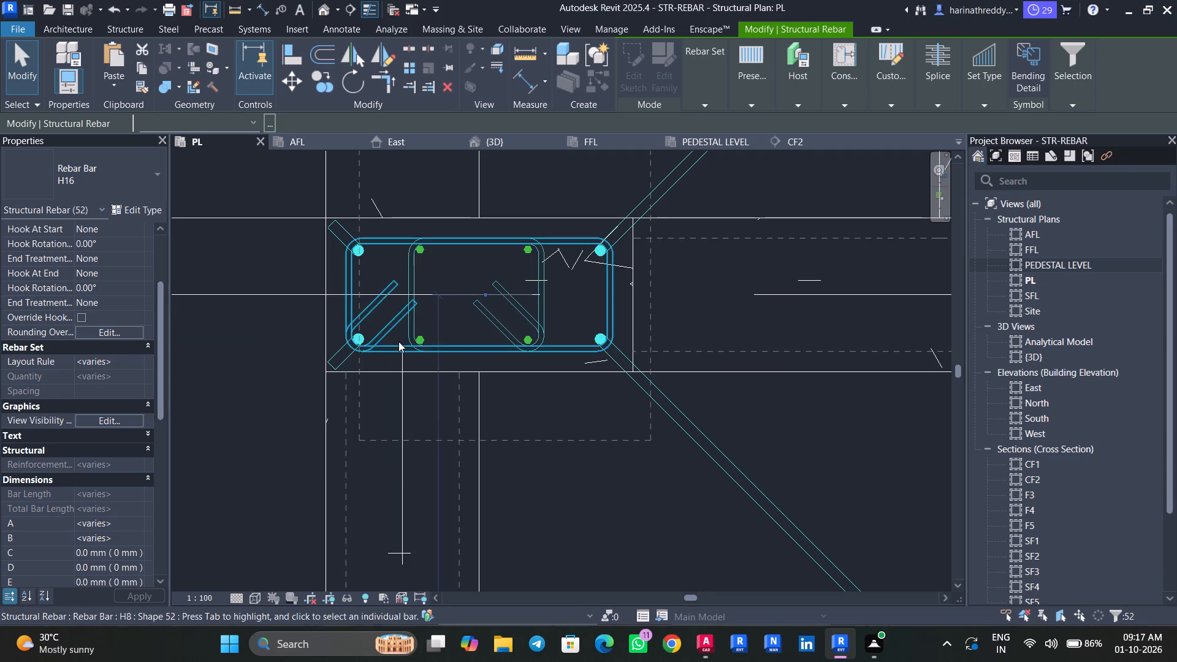
pyautogui.press('Escape')
pyautogui.press('Escape')
# Review the columns along grids 2 and 1 in the PL plan, including the C4 column at E-1.
pyautogui.scroll(-11, 552, 449)
pyautogui.scroll(1, 552, 445)
pyautogui.scroll(-4, 552, 445)
pyautogui.scroll(1, 552, 445)
pyautogui.scroll(-5, 552, 445)
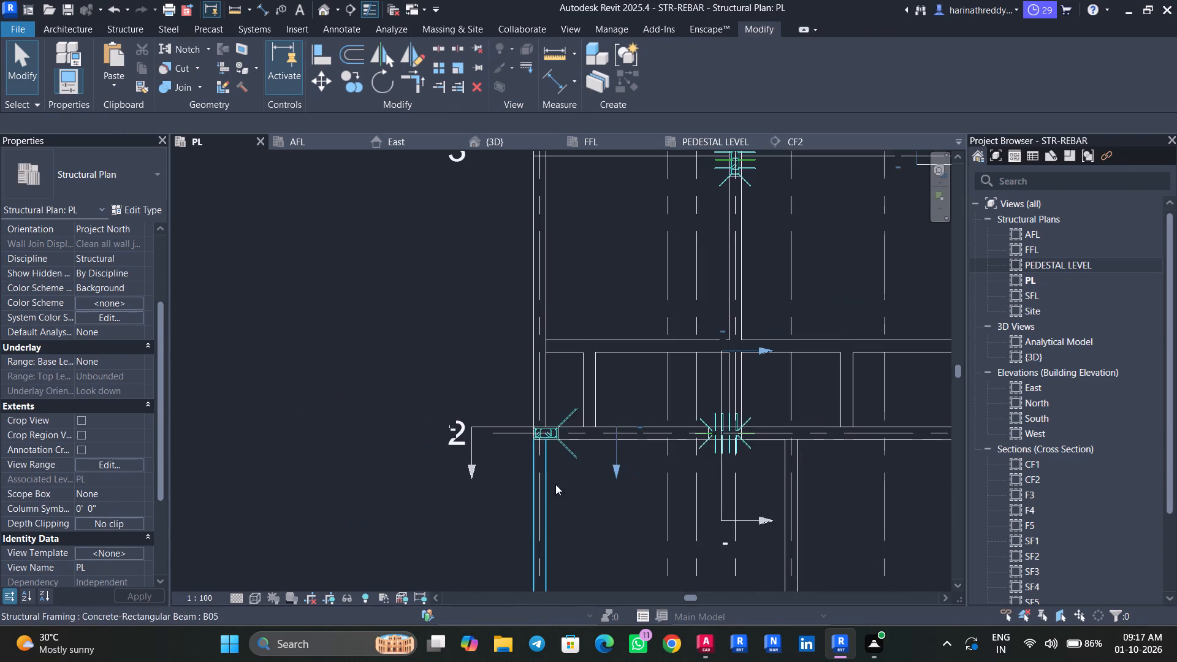
pyautogui.moveTo(560, 493); pyautogui.dragTo(524, 459, button='middle')
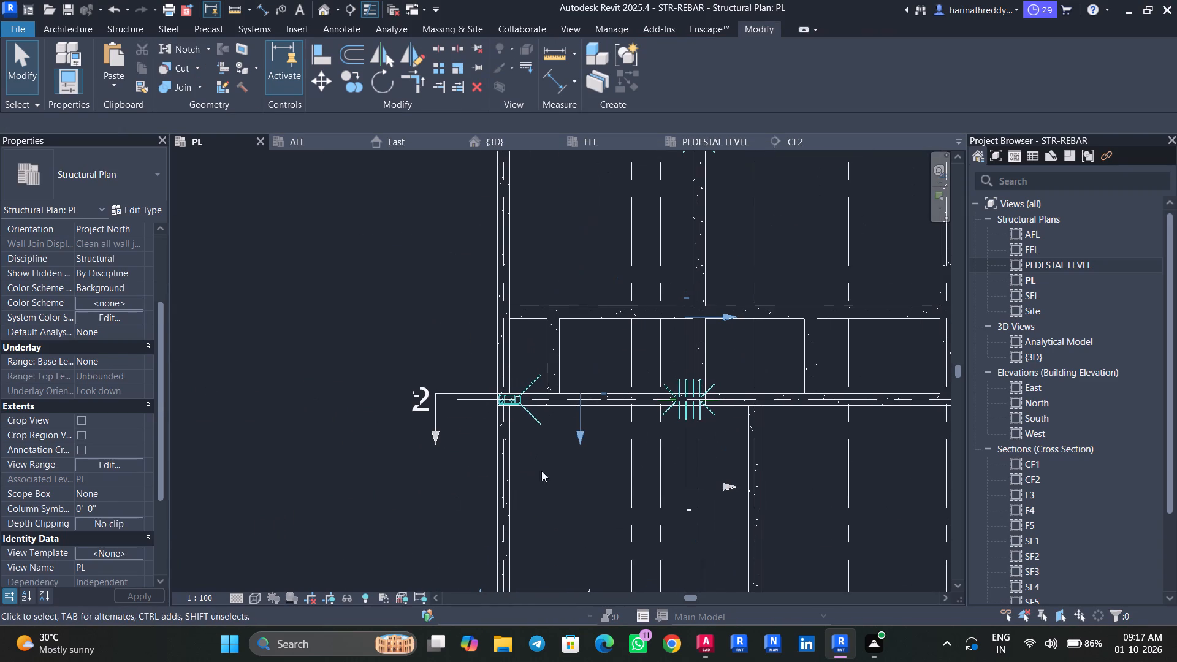
pyautogui.scroll(4, 490, 394)
pyautogui.moveTo(684, 506); pyautogui.dragTo(273, 381, button='middle')
pyautogui.scroll(-6, 777, 535)
pyautogui.scroll(1, 767, 519)
pyautogui.scroll(-1, 767, 519)
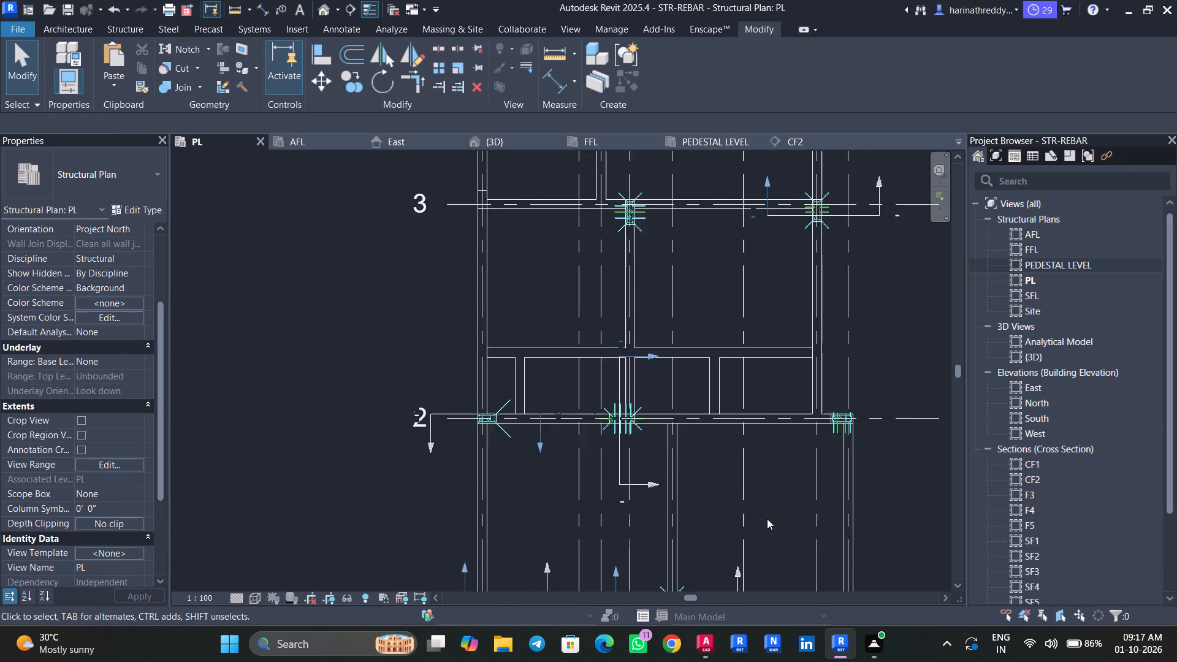
pyautogui.moveTo(763, 515); pyautogui.dragTo(663, 316, button='middle')
pyautogui.scroll(1, 619, 406)
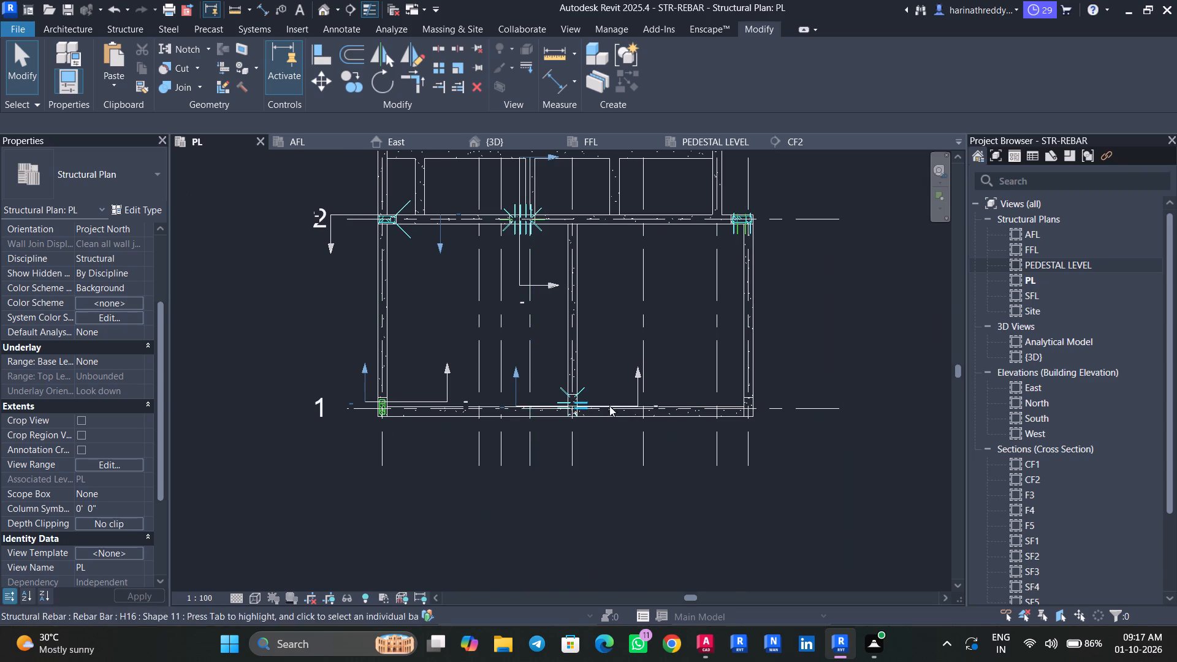
pyautogui.scroll(5, 609, 406)
pyautogui.scroll(-1, 560, 404)
pyautogui.scroll(5, 560, 404)
pyautogui.scroll(-4, 508, 450)
pyautogui.press('Escape')
pyautogui.press('Escape')
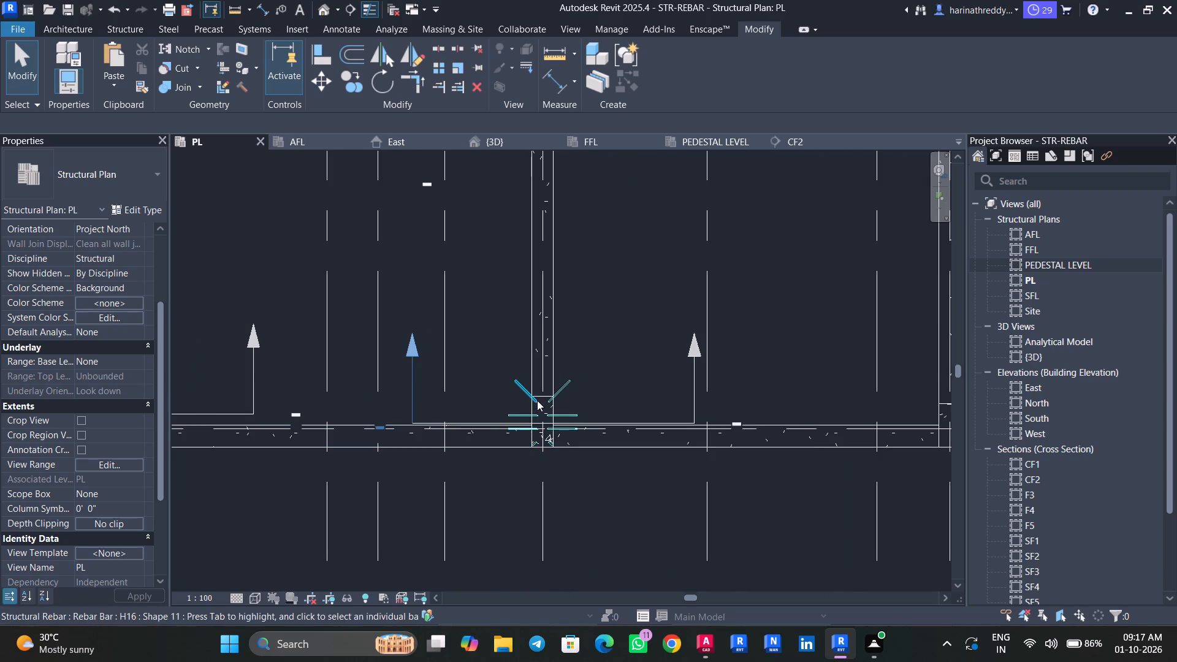
pyautogui.scroll(5, 539, 398)
pyautogui.click(542, 394)
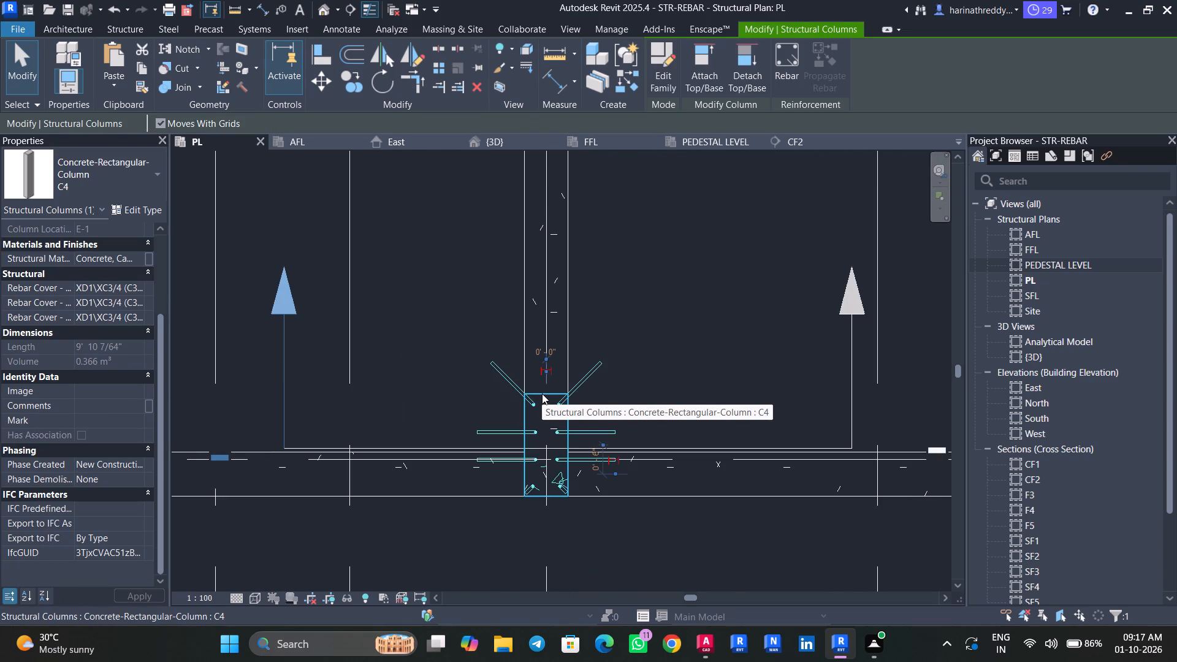
pyautogui.scroll(-6, 623, 454)
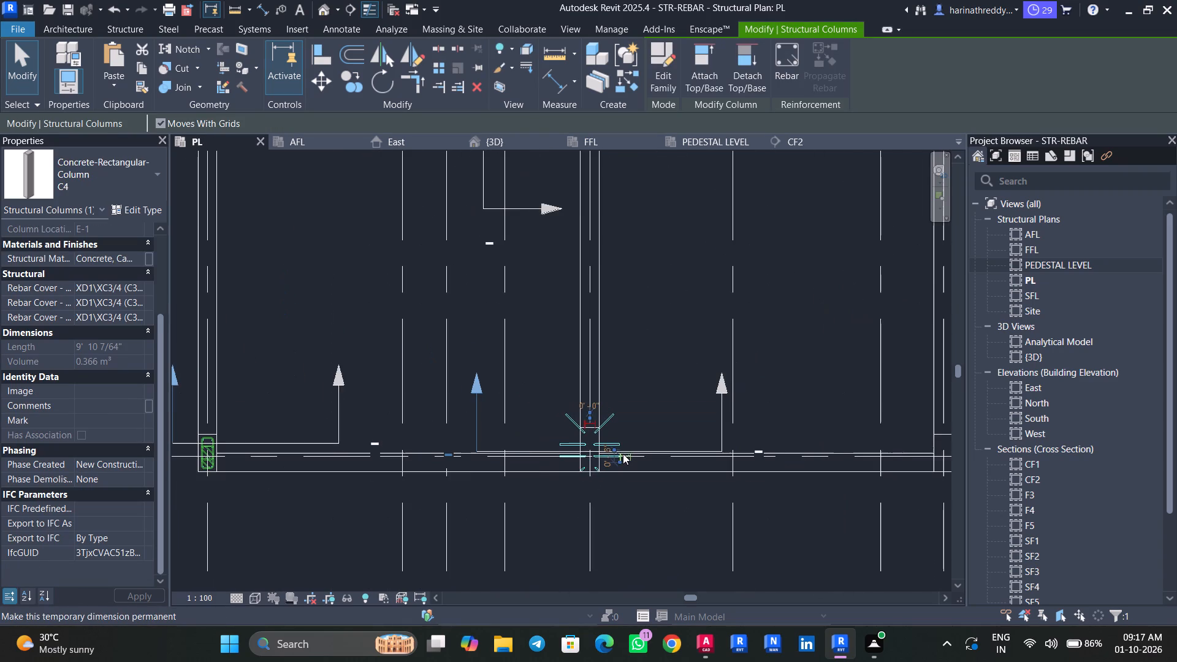
# Inspect the column reinforcement along grids 1 and 2 in the 3D model, identifying the lower C6 column at D-2.
pyautogui.click(497, 146)
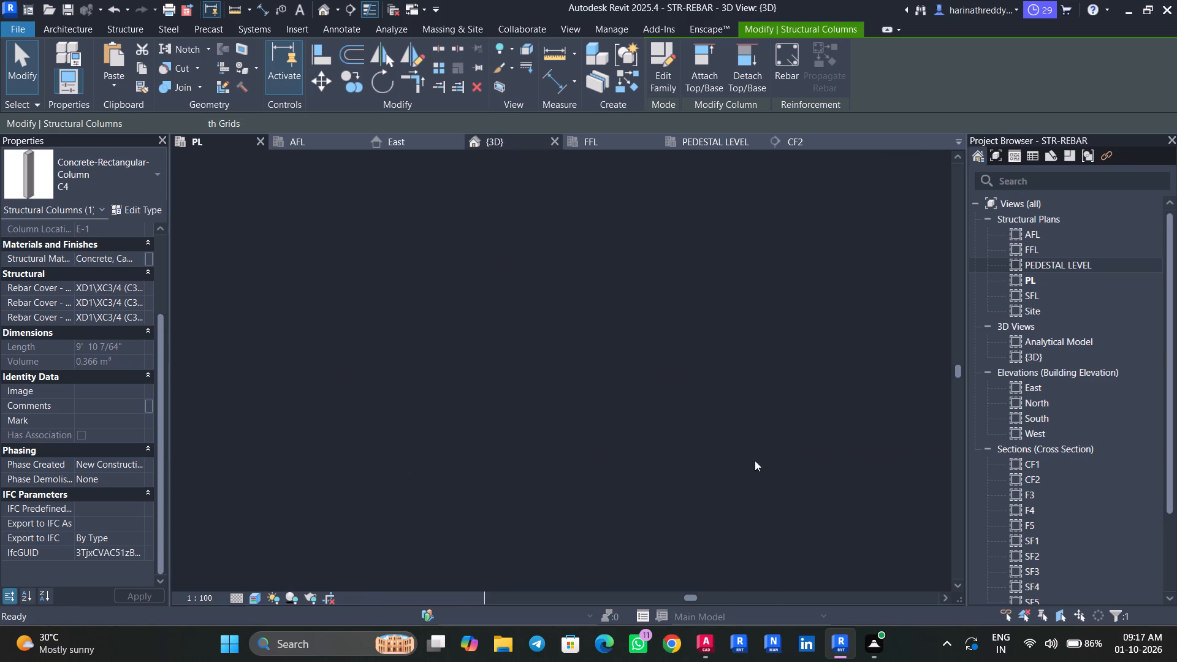
pyautogui.scroll(-3, 663, 509)
pyautogui.scroll(1, 663, 509)
pyautogui.scroll(-8, 663, 509)
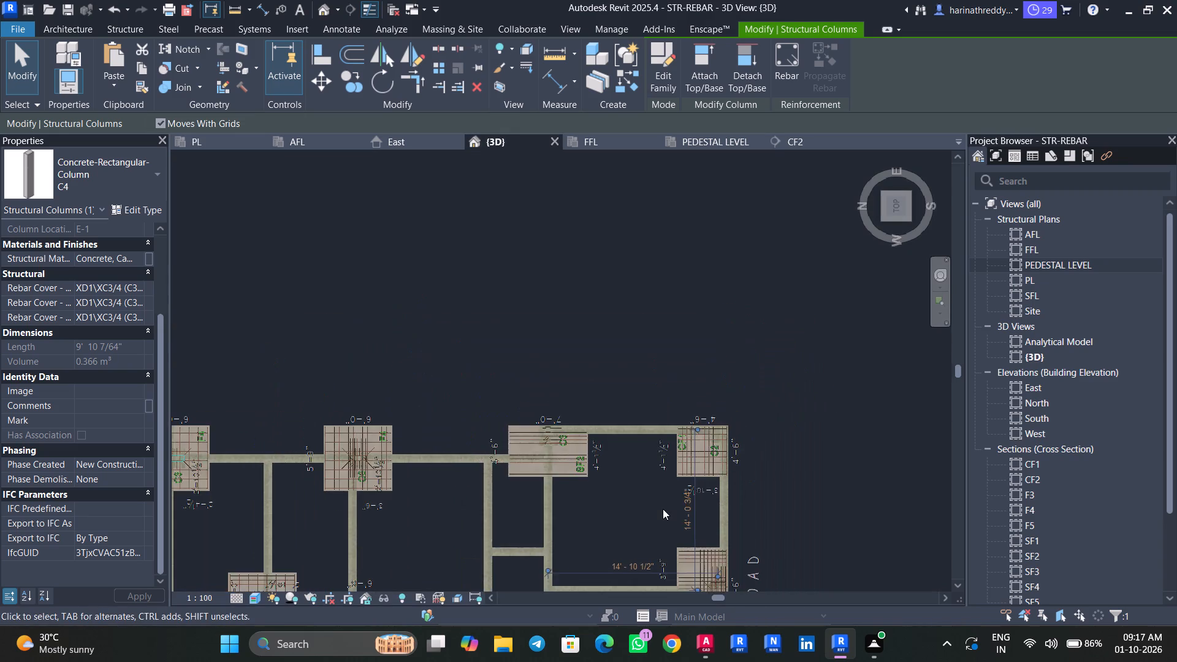
pyautogui.moveTo(655, 495); pyautogui.dragTo(511, 238, button='middle')
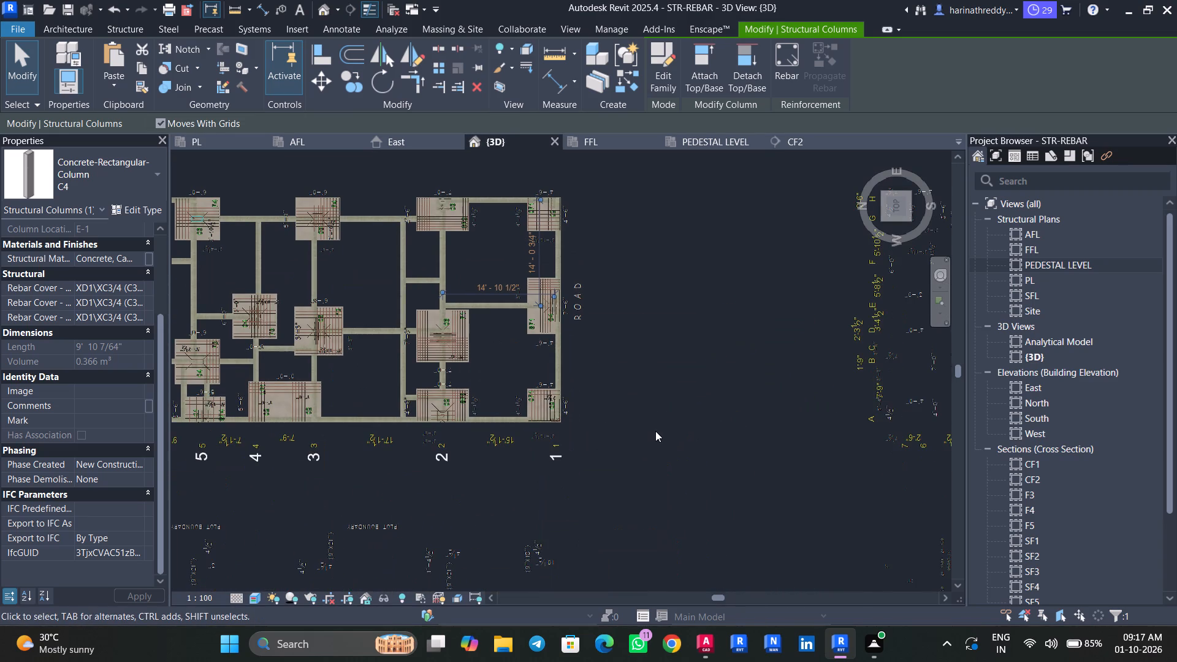
pyautogui.keyDown('shift'); pyautogui.moveTo(652, 425); pyautogui.dragTo(546, 210, button='middle'); pyautogui.keyUp('shift')
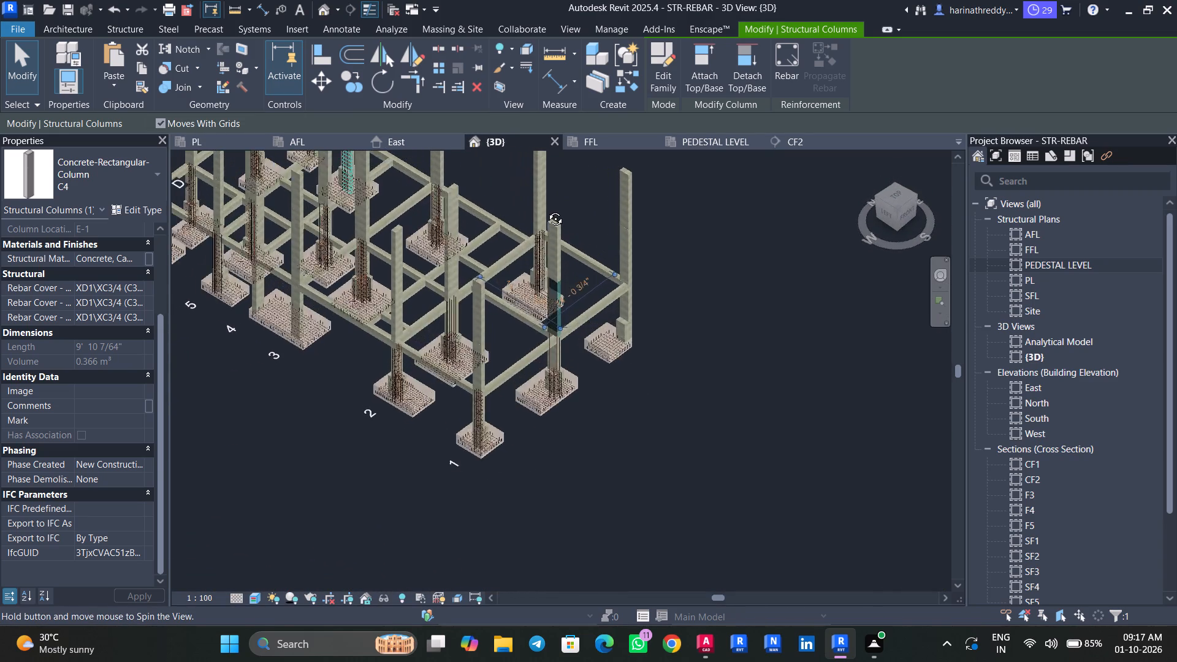
pyautogui.keyDown('shift'); pyautogui.moveTo(546, 210); pyautogui.dragTo(538, 184, button='middle'); pyautogui.keyUp('shift')
pyautogui.scroll(6, 579, 408)
pyautogui.scroll(-1, 580, 389)
pyautogui.scroll(2, 580, 389)
pyautogui.press('Escape')
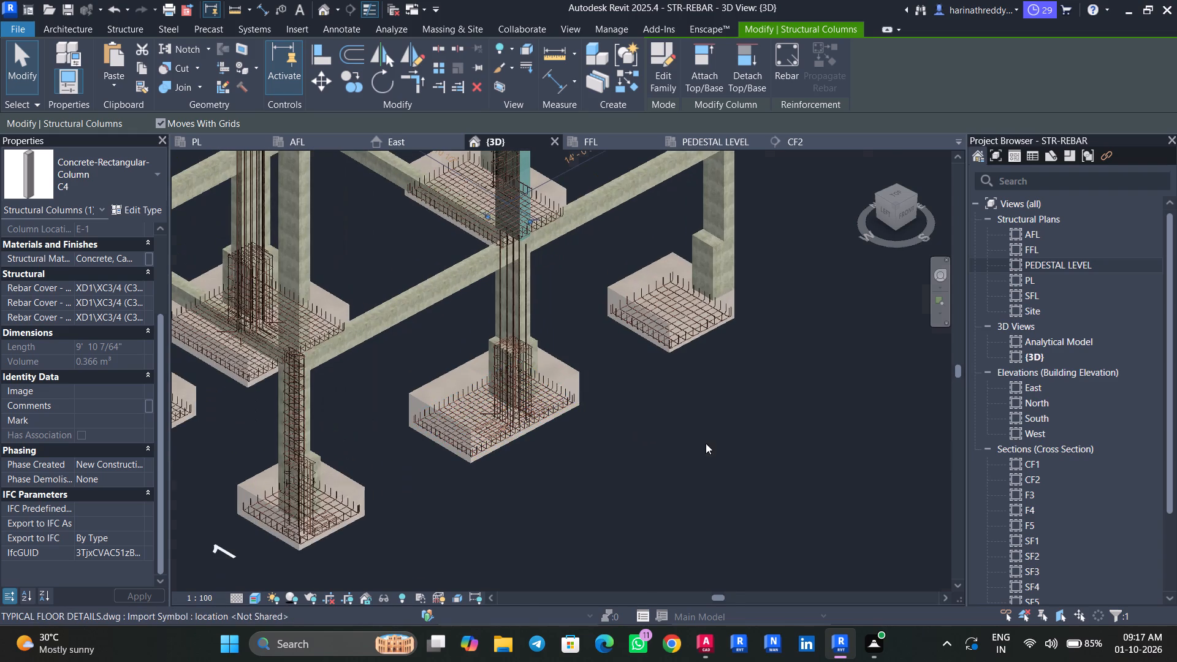
pyautogui.press('Escape')
pyautogui.press('Escape')
pyautogui.moveTo(670, 449); pyautogui.dragTo(686, 575, button='middle')
pyautogui.scroll(-3, 686, 568)
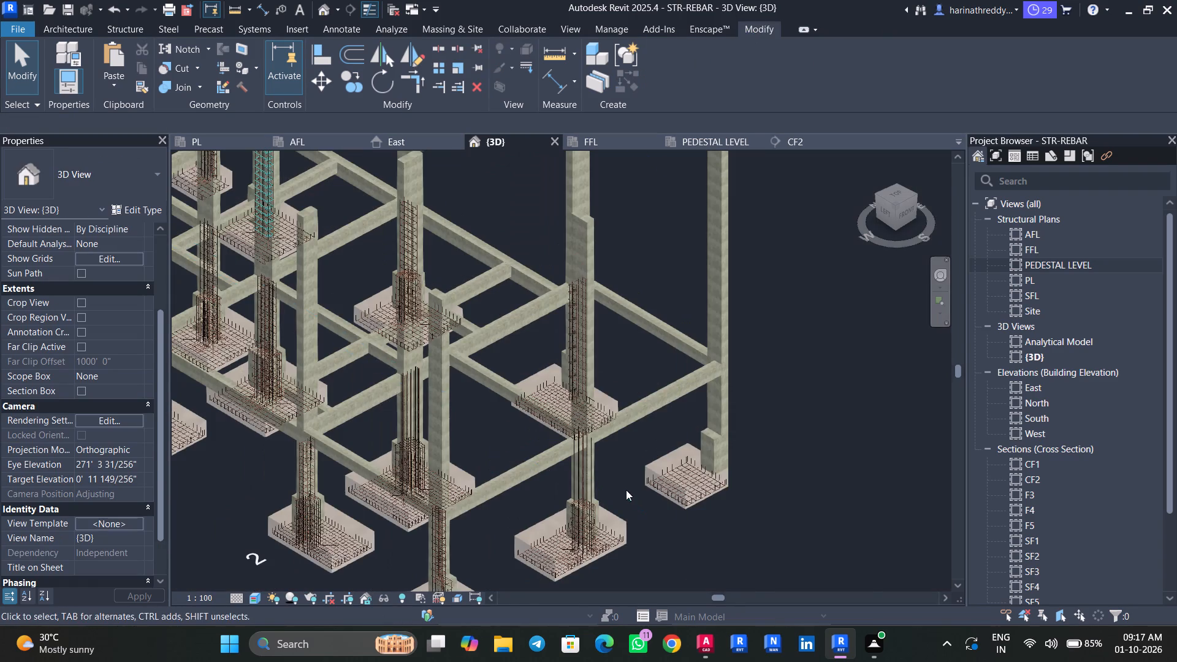
pyautogui.scroll(6, 592, 462)
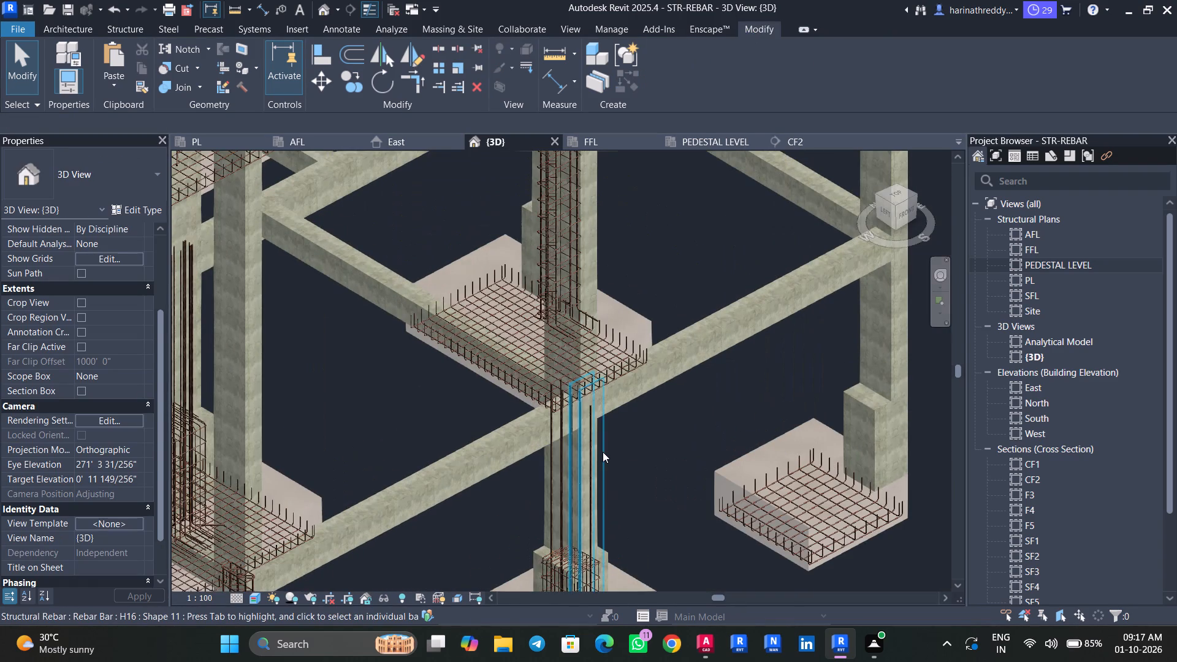
pyautogui.press('Escape')
pyautogui.press('Escape')
pyautogui.scroll(-3, 663, 490)
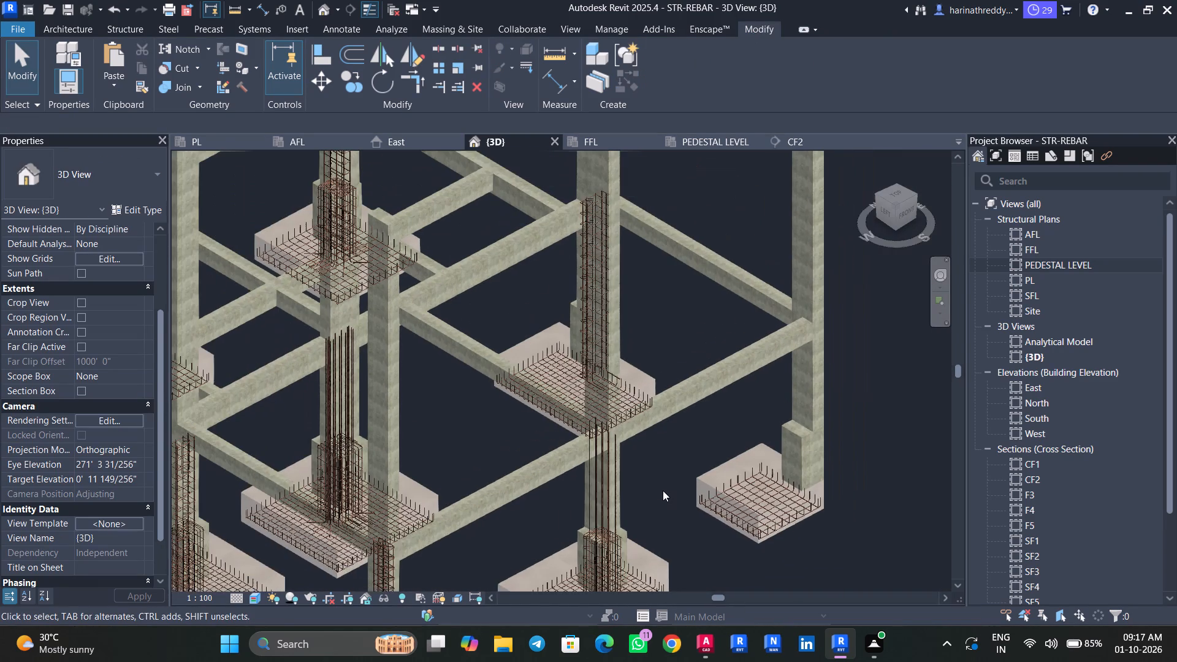
pyautogui.moveTo(663, 490); pyautogui.dragTo(847, 446, button='middle')
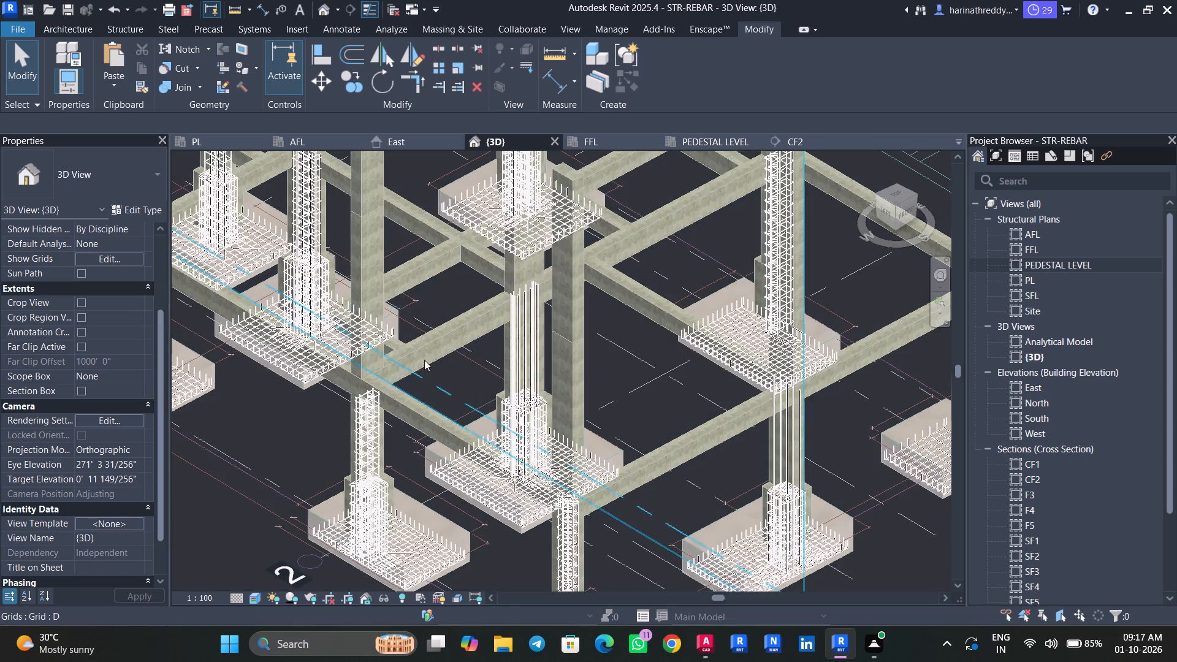
pyautogui.scroll(7, 514, 310)
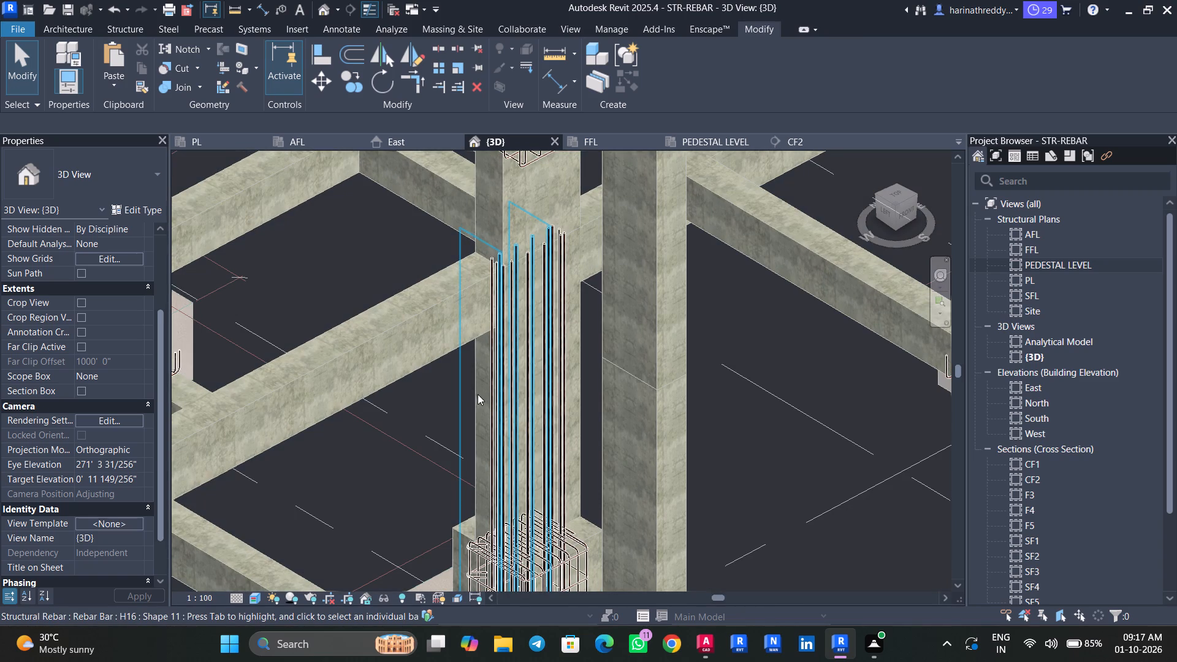
pyautogui.press('Tab')
pyautogui.press('Tab')
pyautogui.press('Tab')
pyautogui.press('Tab')
pyautogui.press('Tab')
pyautogui.click(478, 394)
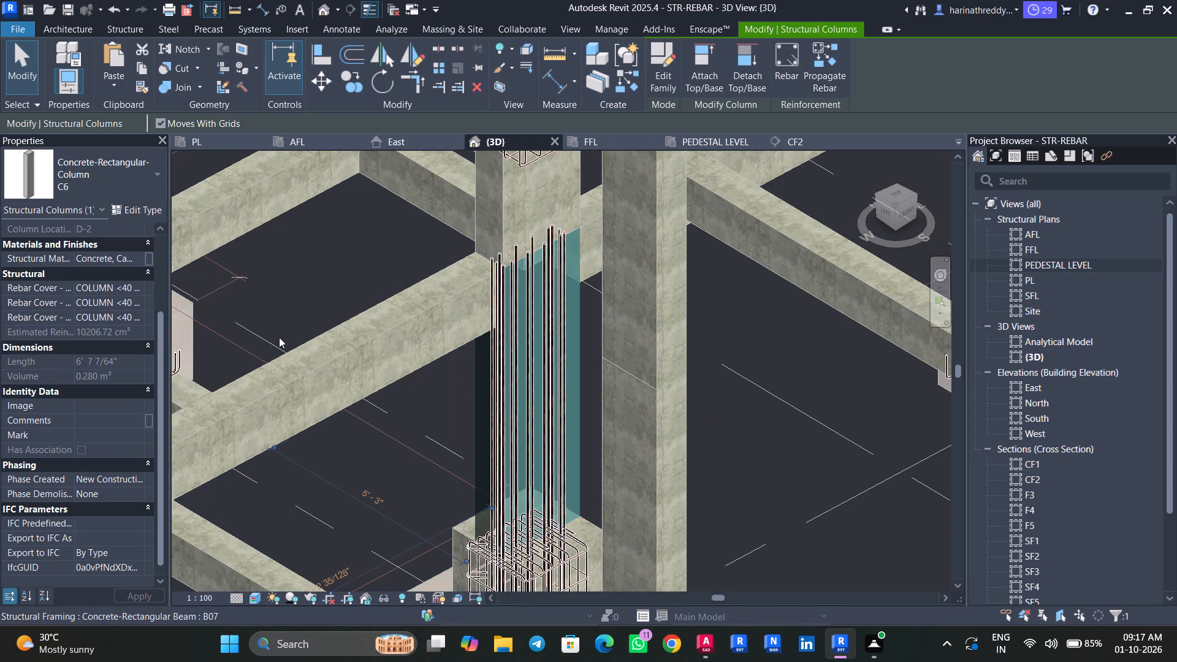
# In the PL plan, start rebar placement in the C6 column at D-2 using shape 52, oriented flat in the plan plane.
pyautogui.click(211, 143)
pyautogui.scroll(-1, 371, 320)
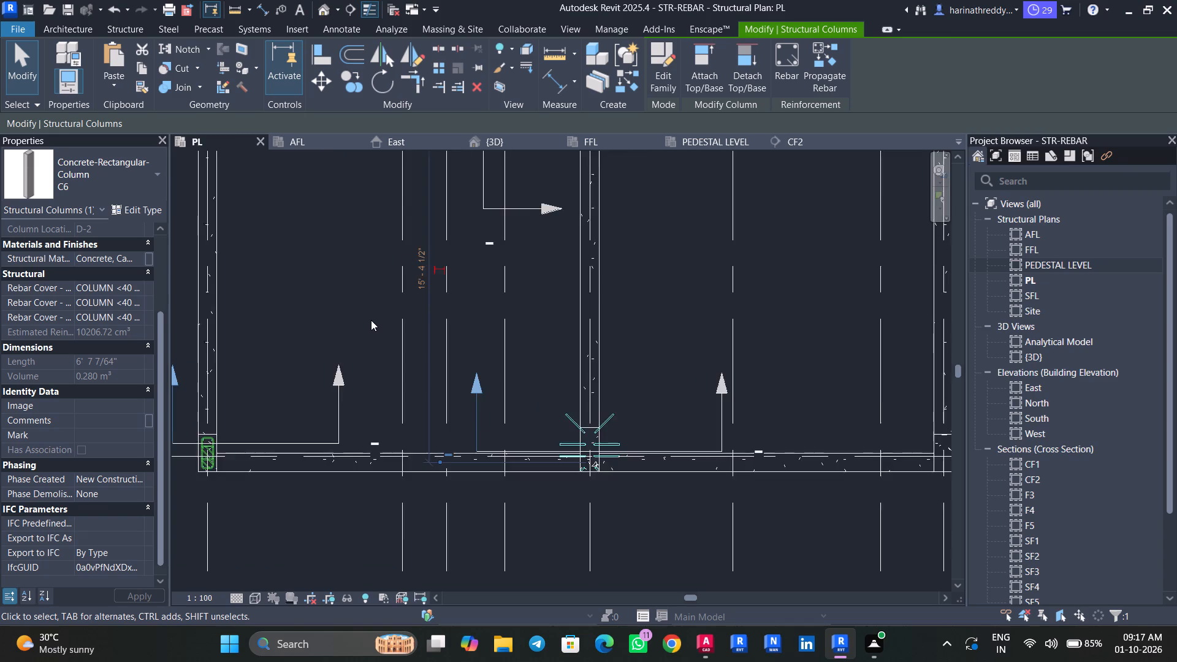
pyautogui.scroll(-6, 371, 320)
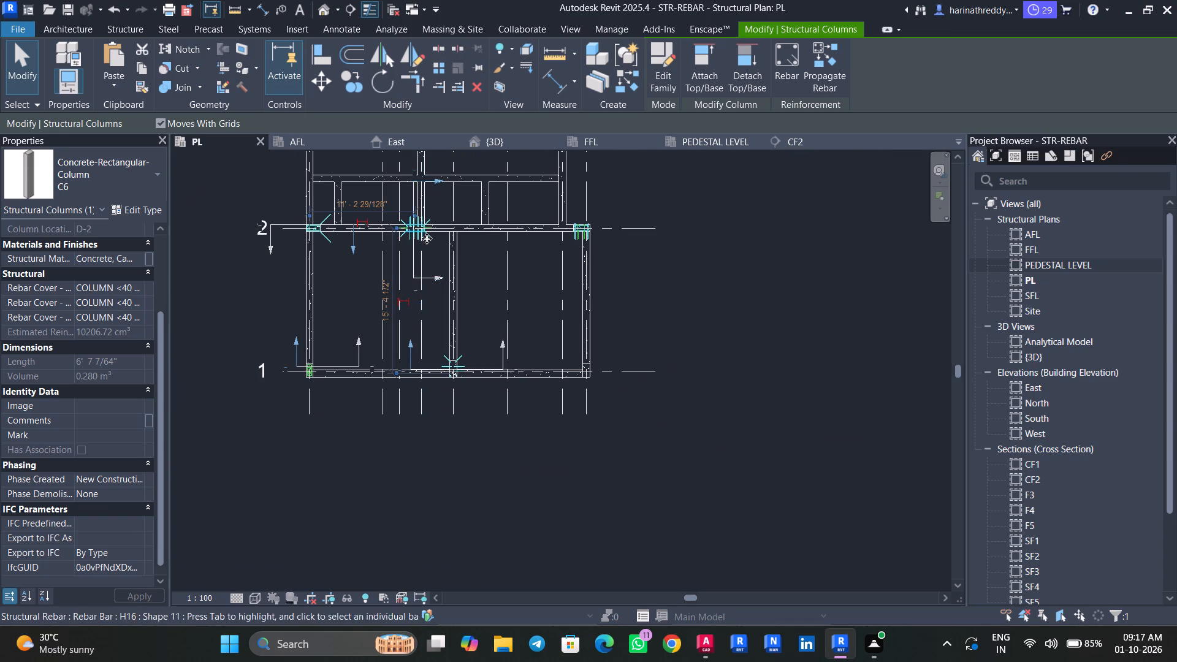
pyautogui.scroll(7, 427, 238)
pyautogui.moveTo(423, 244); pyautogui.dragTo(476, 475, button='middle')
pyautogui.scroll(1, 476, 476)
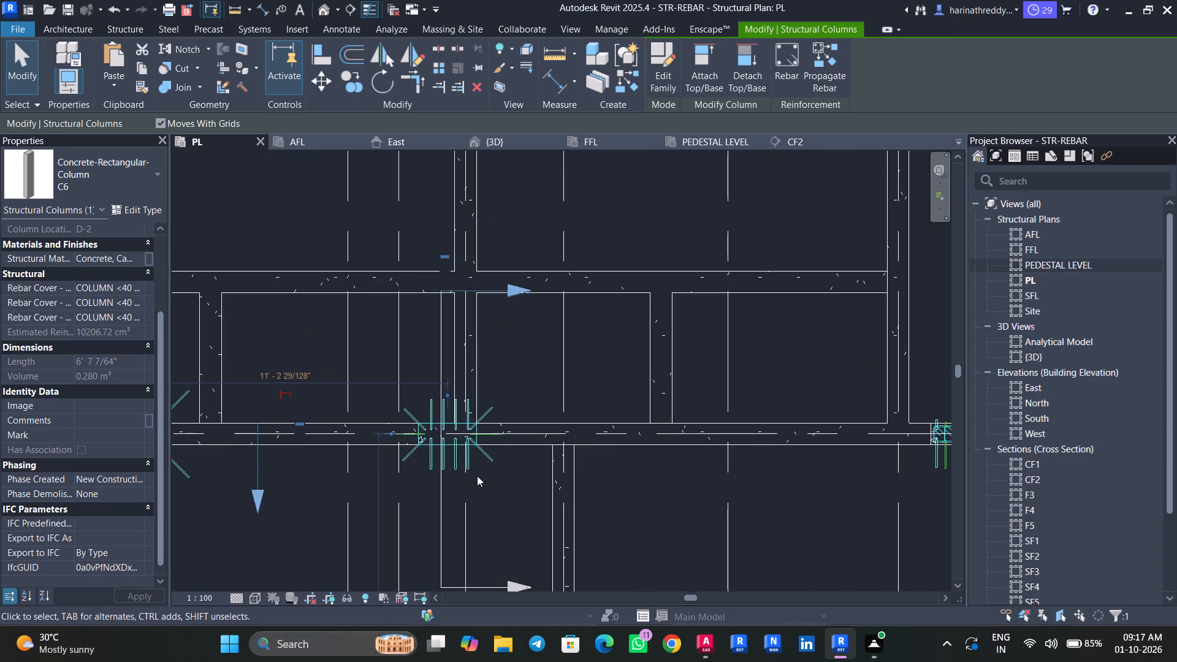
pyautogui.scroll(5, 455, 460)
pyautogui.press('Escape')
pyautogui.press('Escape')
pyautogui.scroll(5, 378, 421)
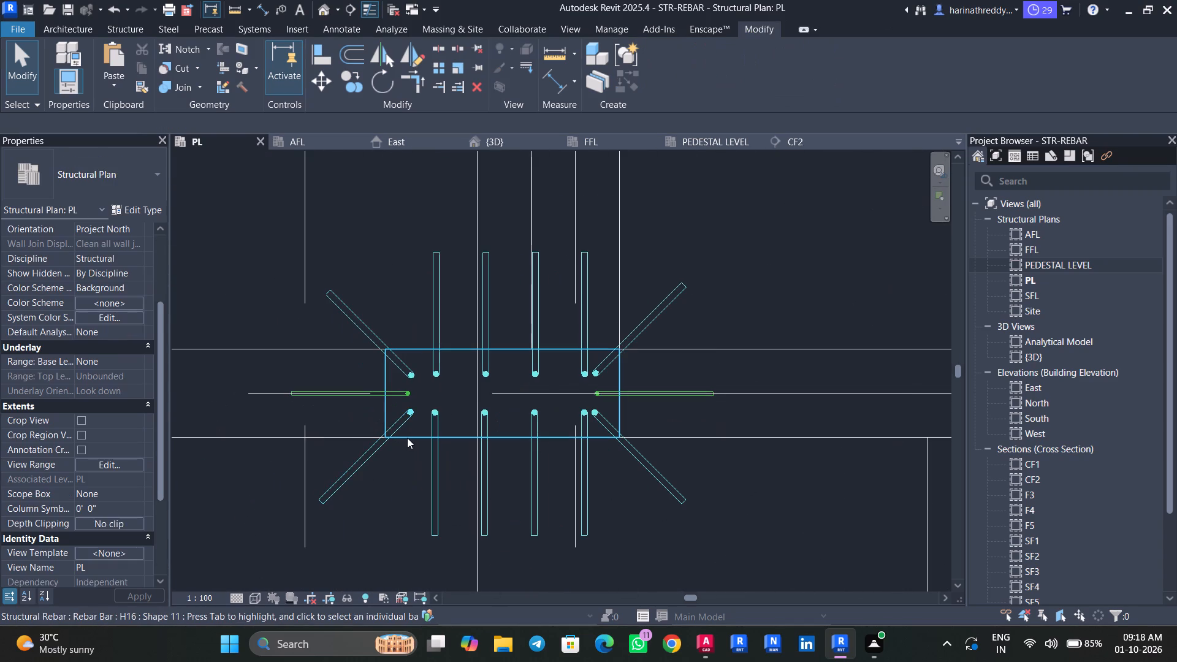
pyautogui.click(411, 437)
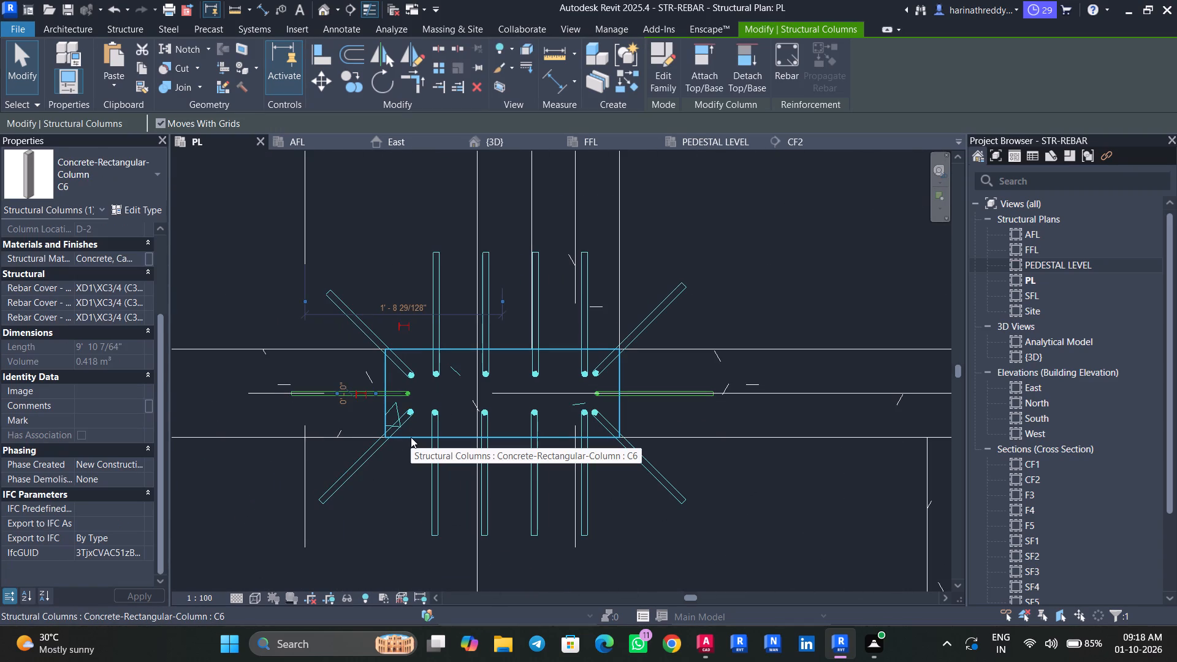
pyautogui.click(783, 74)
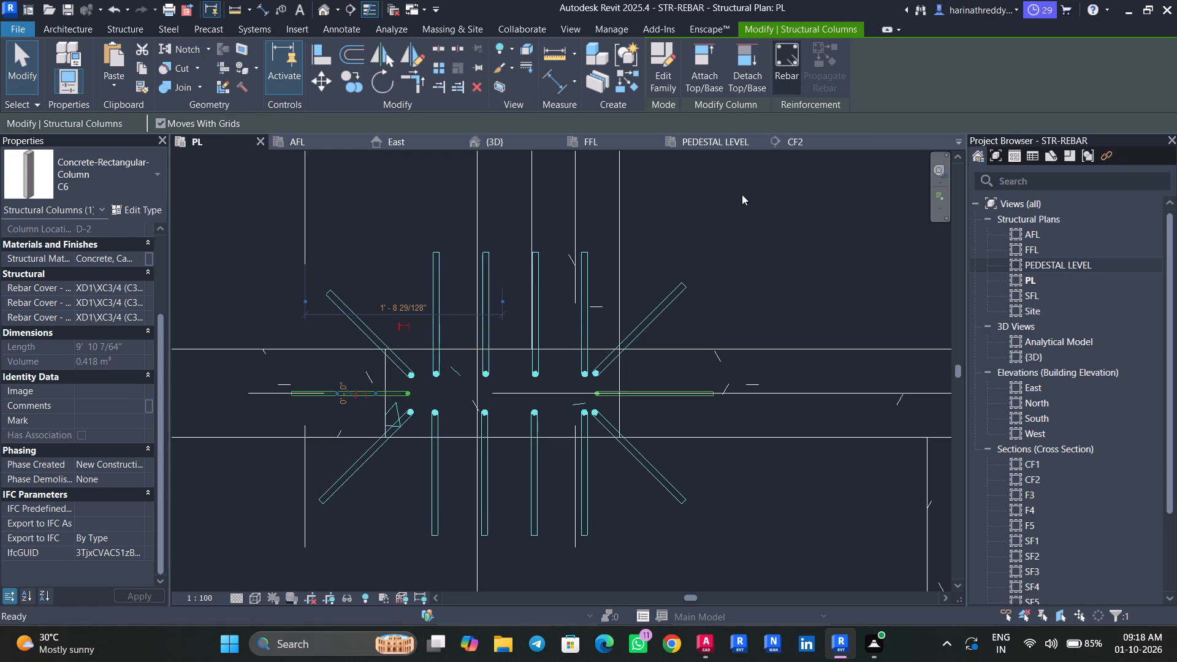
pyautogui.scroll(-5, 848, 330)
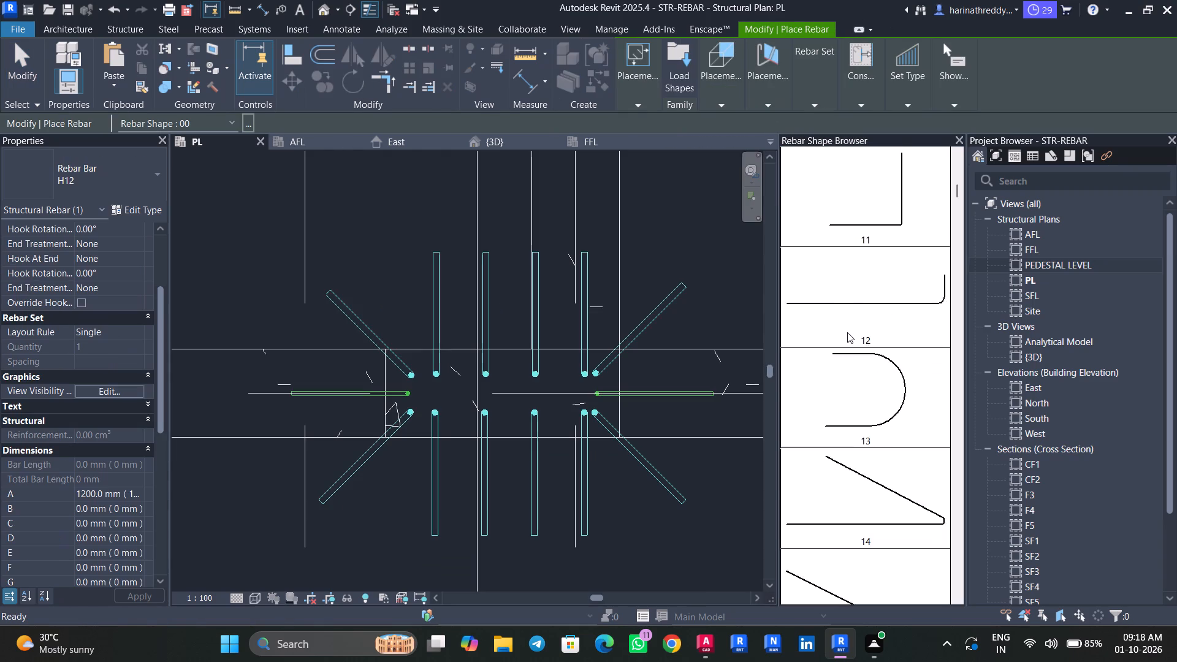
pyautogui.scroll(-11, 847, 332)
pyautogui.scroll(1, 847, 332)
pyautogui.scroll(-2, 847, 332)
pyautogui.scroll(1, 847, 332)
pyautogui.scroll(-15, 847, 332)
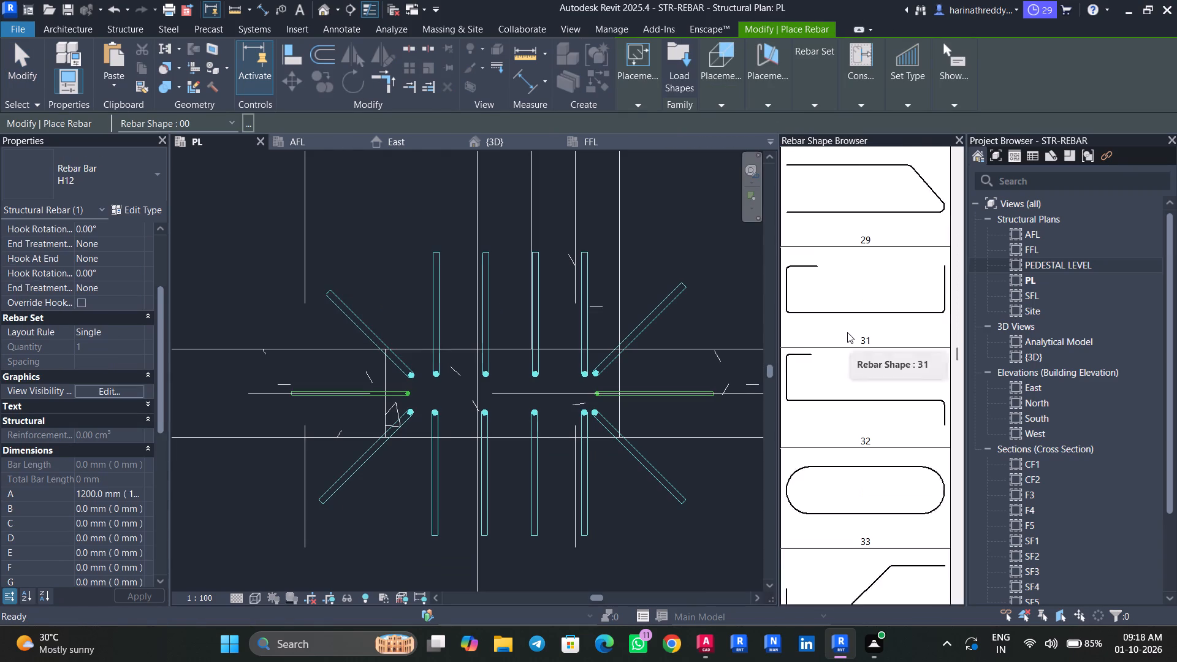
pyautogui.scroll(-14, 847, 332)
pyautogui.scroll(-6, 853, 420)
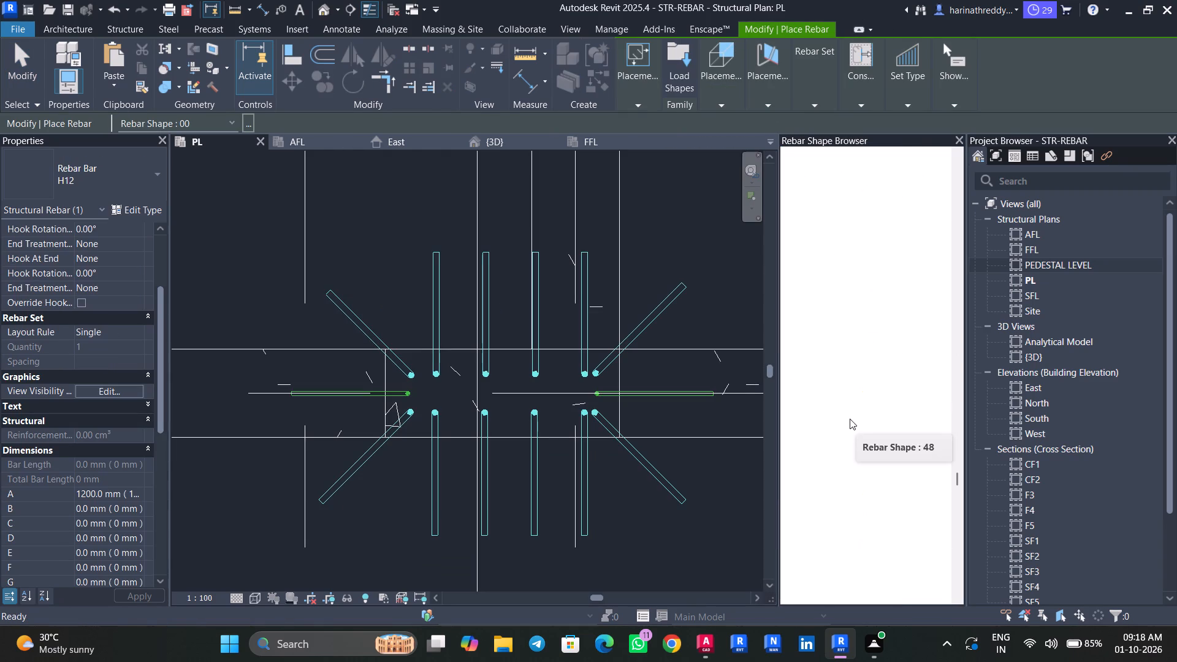
pyautogui.click(864, 473)
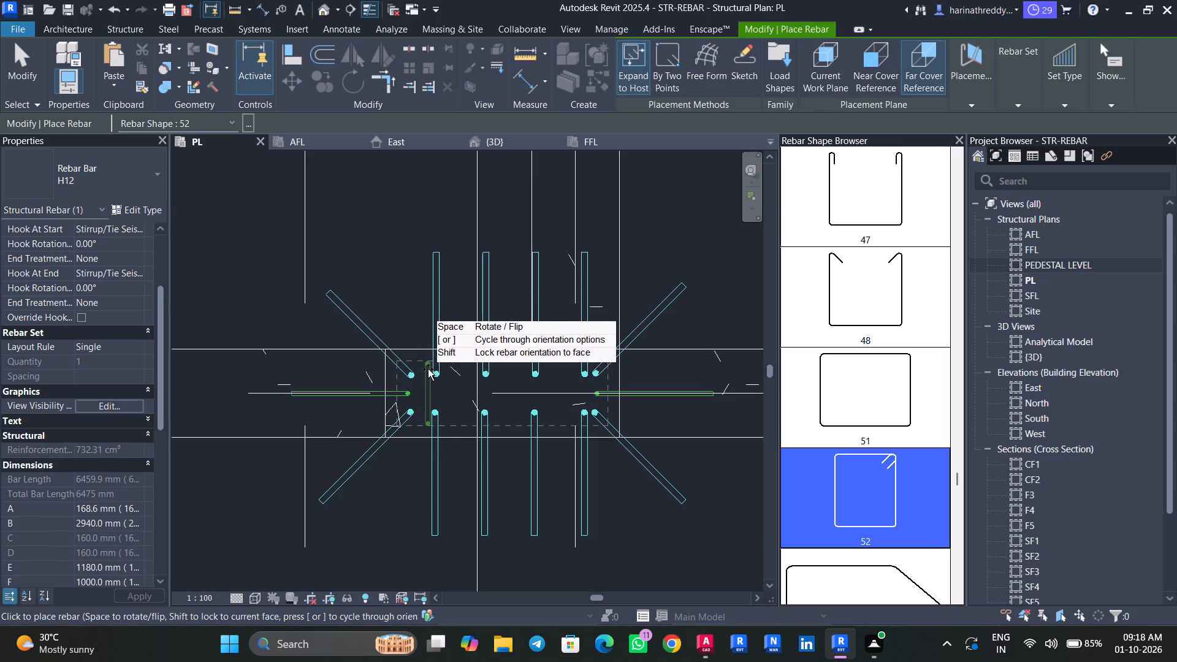
pyautogui.click(961, 97)
pyautogui.click(969, 124)
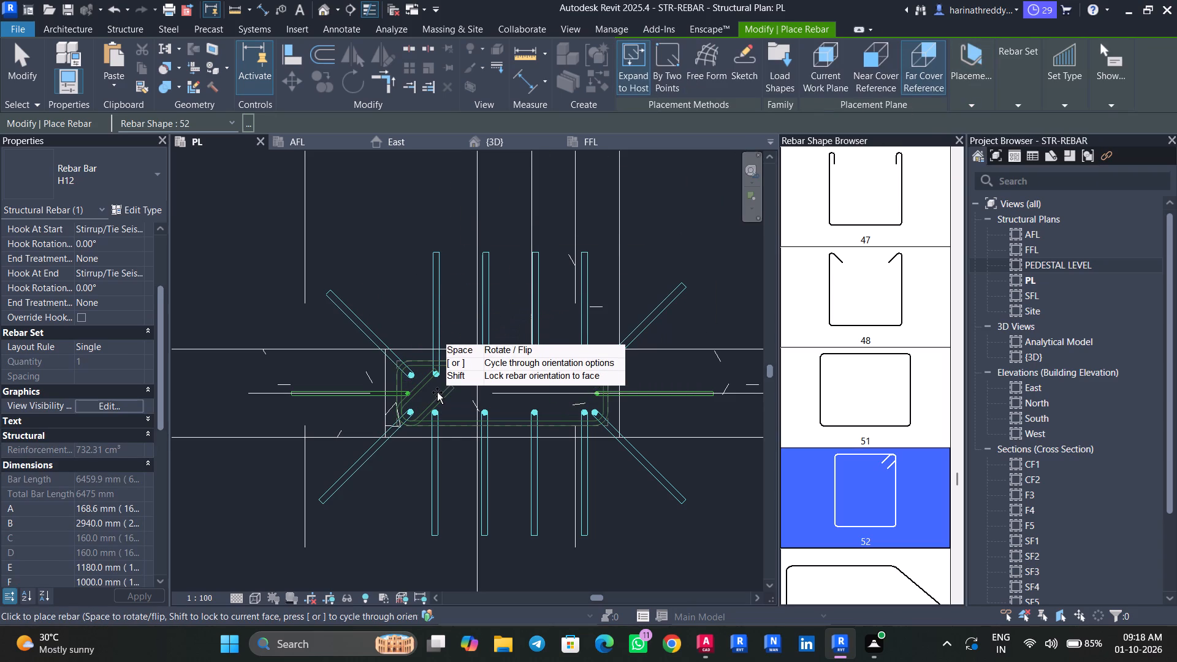
# Check the stirrup arrangement of the C6 column in the AutoCAD column schedule.
pyautogui.click(713, 639)
pyautogui.moveTo(470, 453); pyautogui.dragTo(420, 439, button='middle')
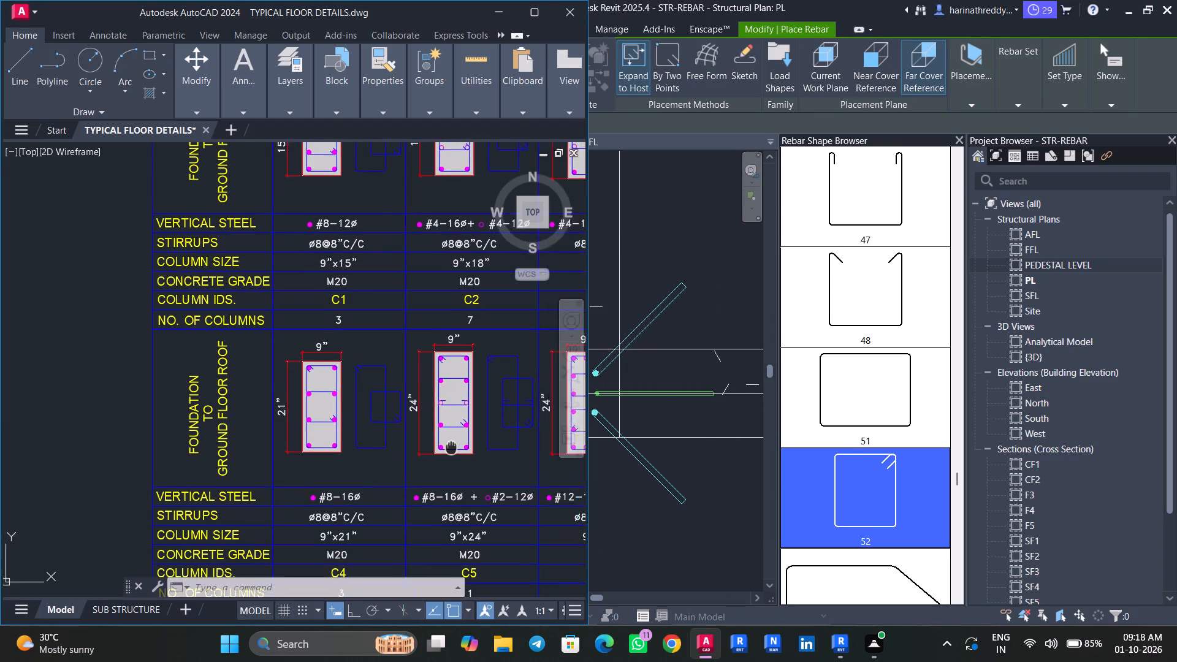
pyautogui.moveTo(420, 439); pyautogui.dragTo(355, 429, button='middle')
pyautogui.scroll(1, 536, 380)
pyautogui.scroll(-1, 536, 380)
pyautogui.scroll(3, 491, 397)
pyautogui.scroll(-1, 494, 397)
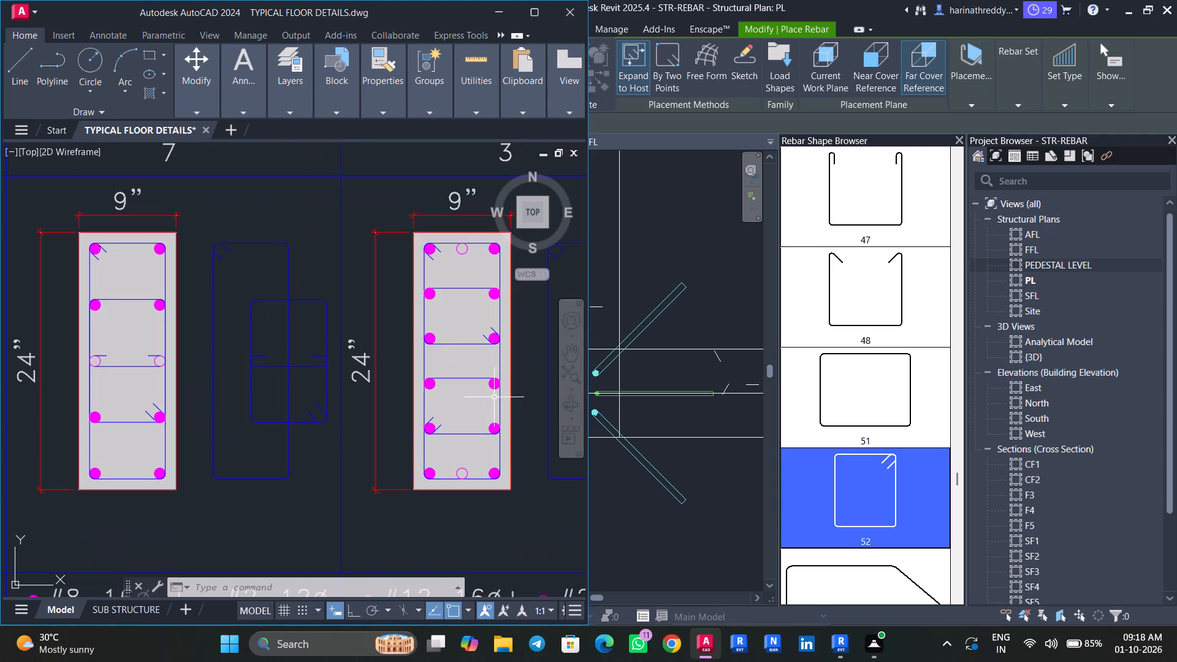
pyautogui.moveTo(494, 397); pyautogui.dragTo(459, 406, button='middle')
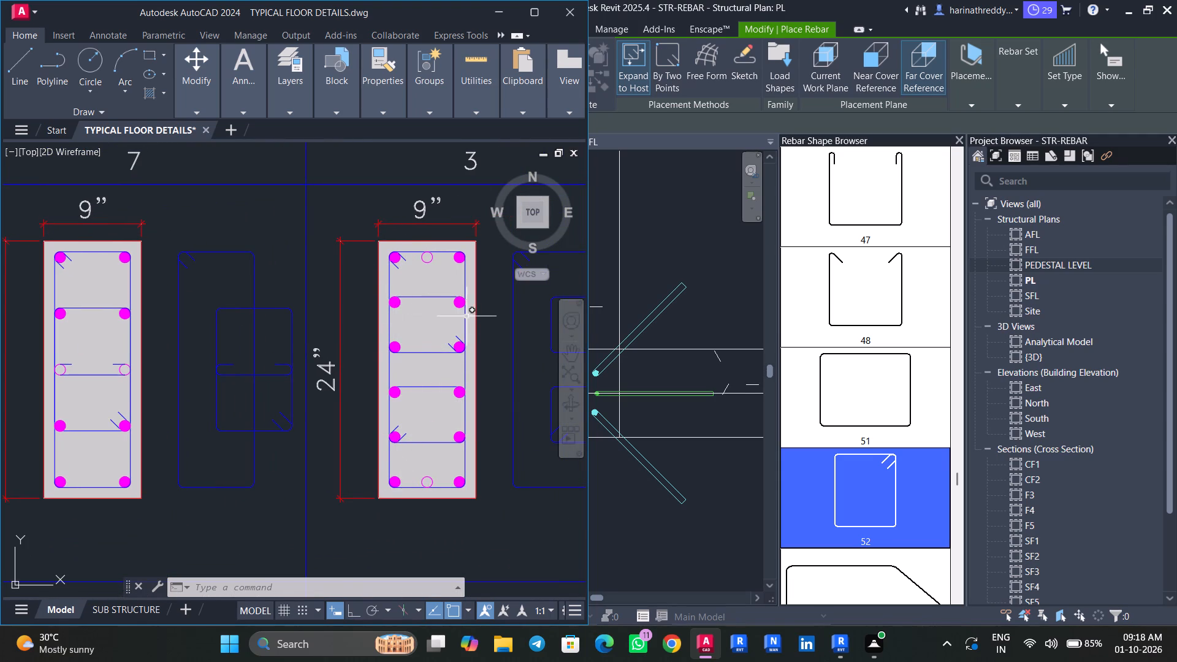
pyautogui.click(493, 13)
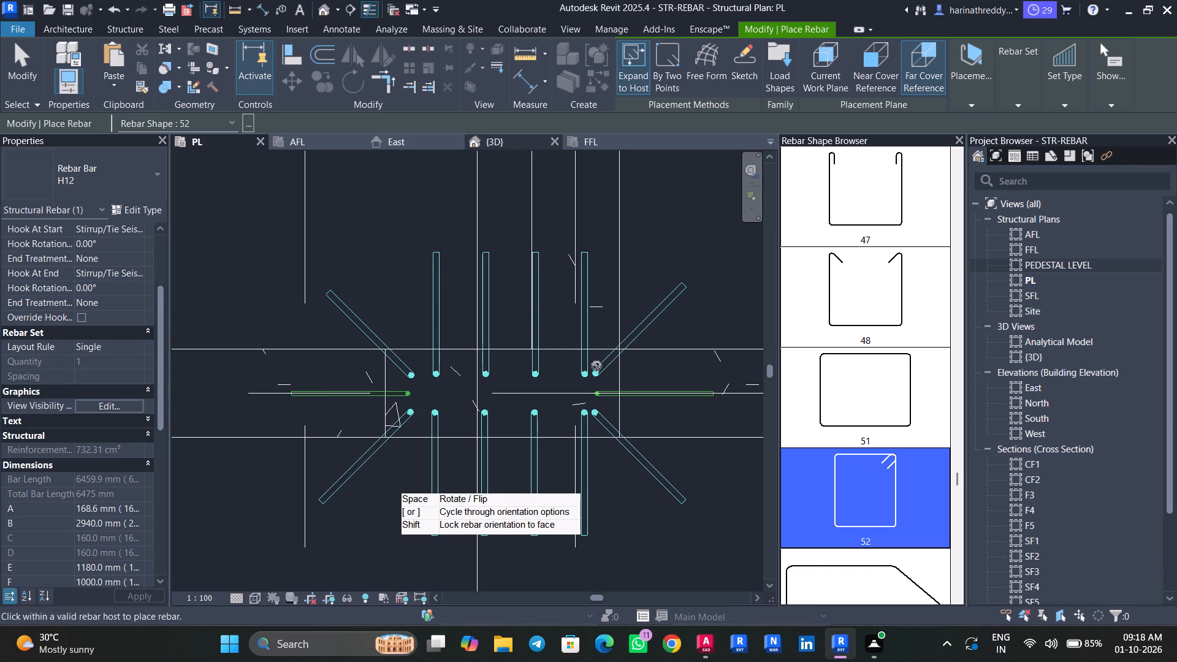
# Place three overlapping H12 shape 52 stirrups inside the C6 column at D-2.
pyautogui.scroll(-9, 553, 388)
pyautogui.scroll(2, 568, 415)
pyautogui.scroll(-1, 568, 415)
pyautogui.scroll(6, 568, 414)
pyautogui.scroll(-1, 516, 409)
pyautogui.press('Escape')
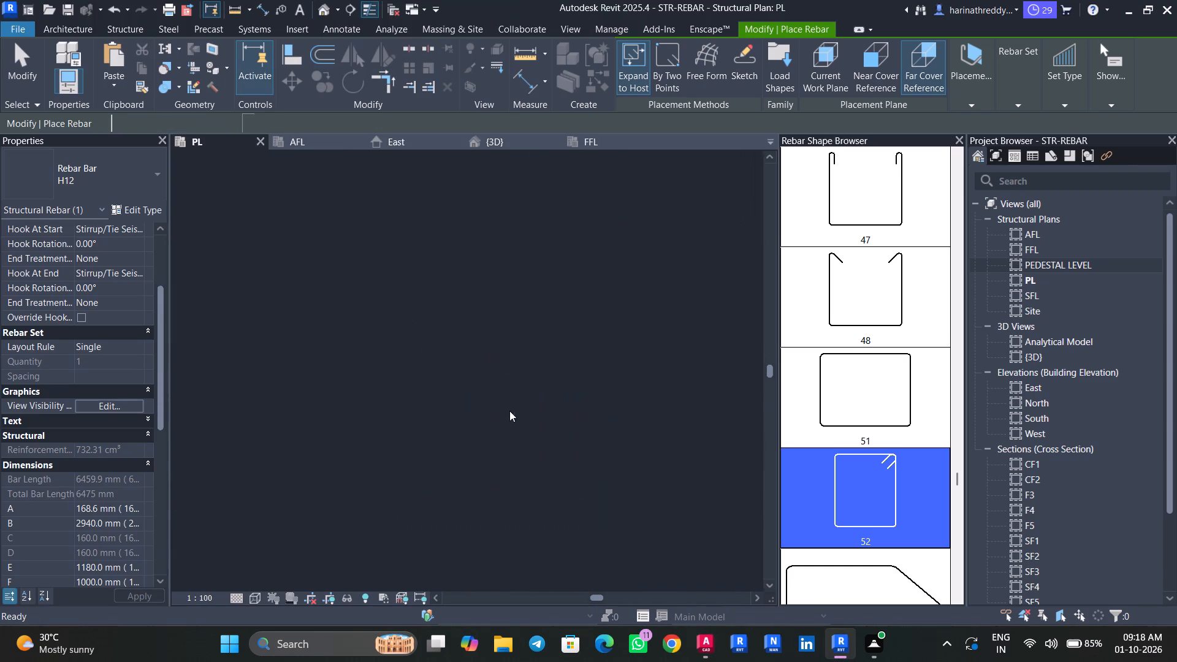
pyautogui.press('Escape')
pyautogui.press('Escape')
pyautogui.press('Escape')
pyautogui.click(486, 411)
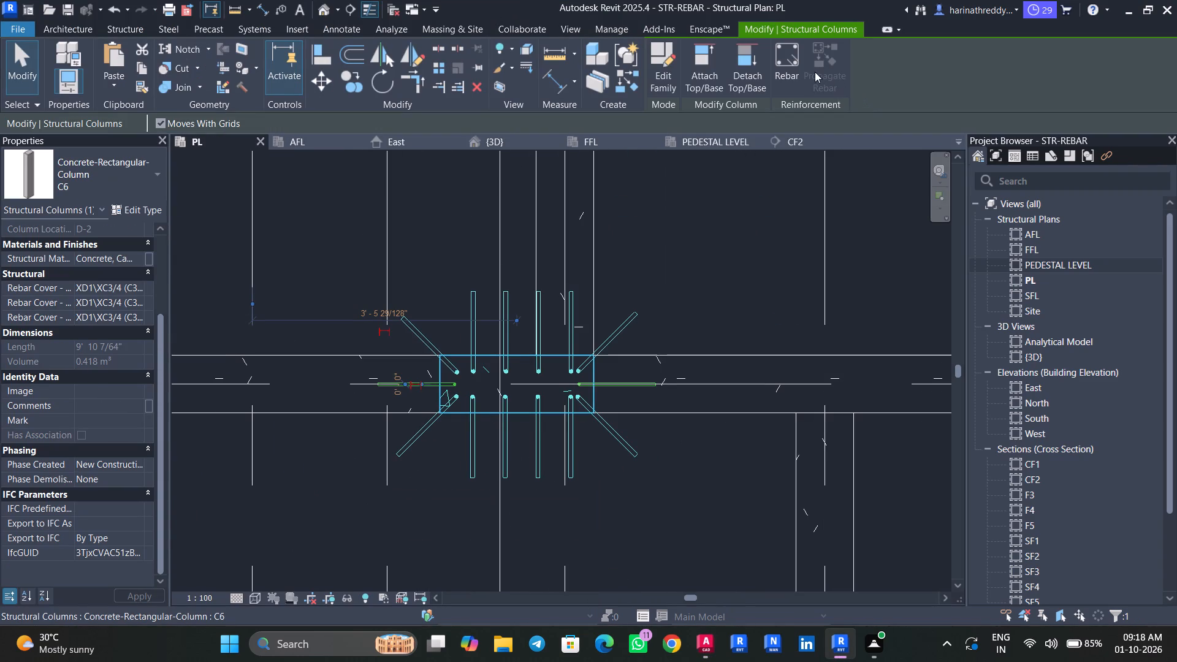
pyautogui.click(779, 74)
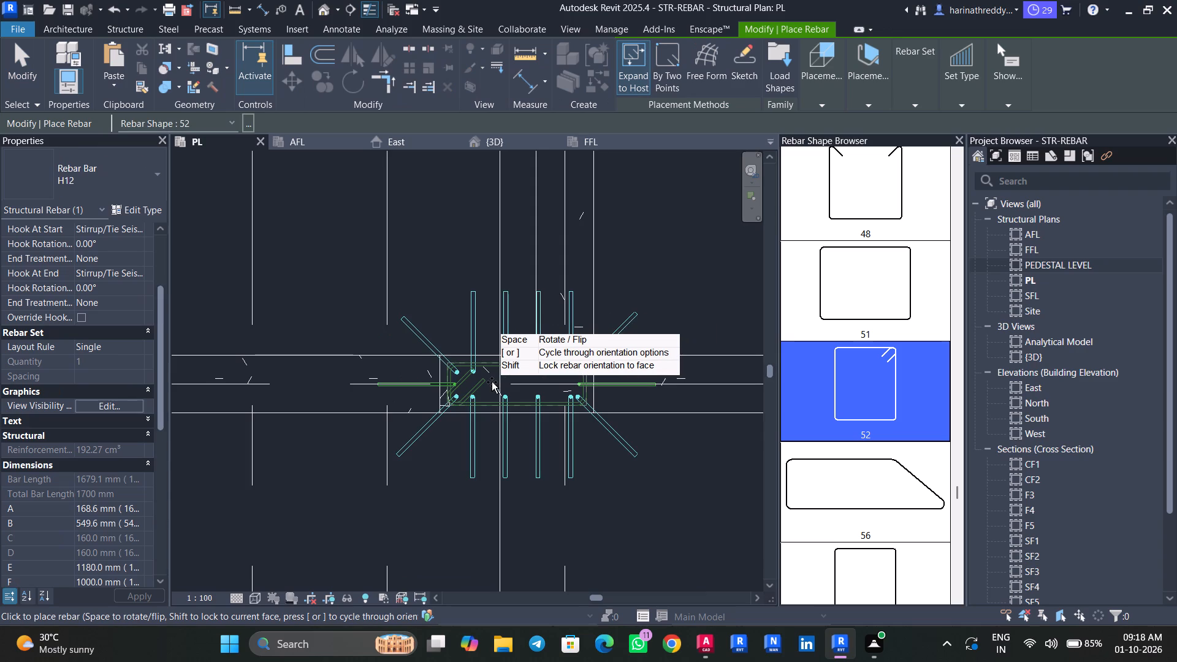
pyautogui.scroll(2, 492, 382)
pyautogui.click(492, 382)
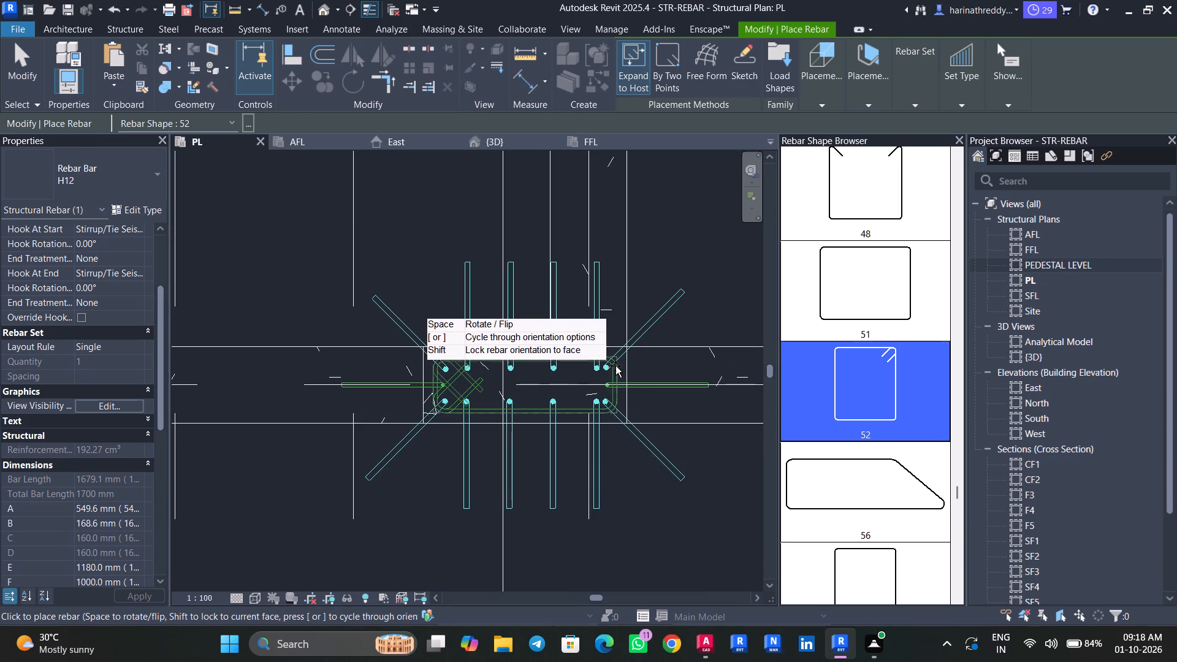
pyautogui.click(432, 394)
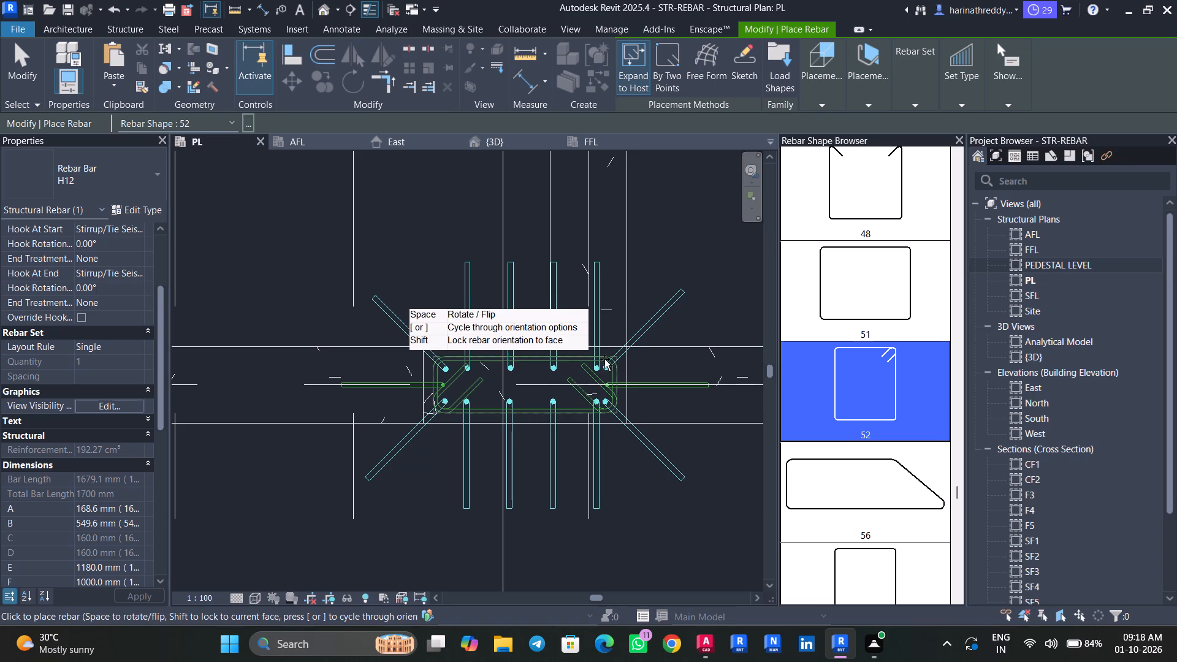
pyautogui.click(601, 378)
pyautogui.press('Escape')
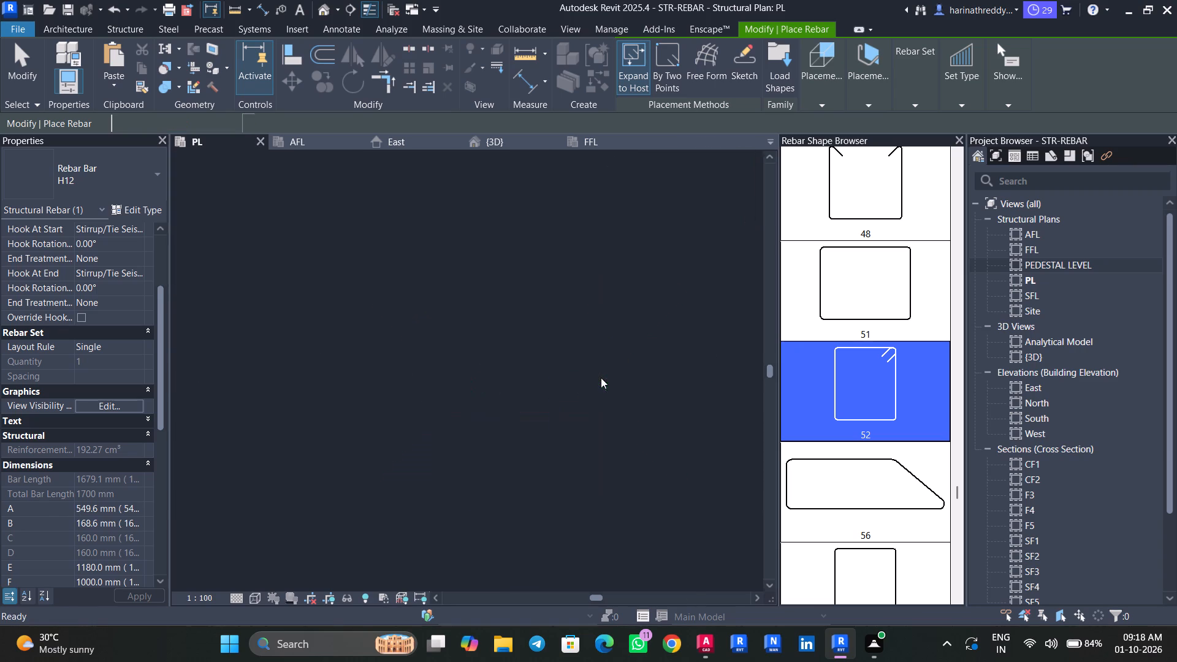
pyautogui.press('Escape')
pyautogui.press('Escape')
# Narrow one C6 stirrup to about 170 mm wide, enclosing the second and third bar pairs from the west end.
pyautogui.click(432, 391)
pyautogui.scroll(5, 432, 391)
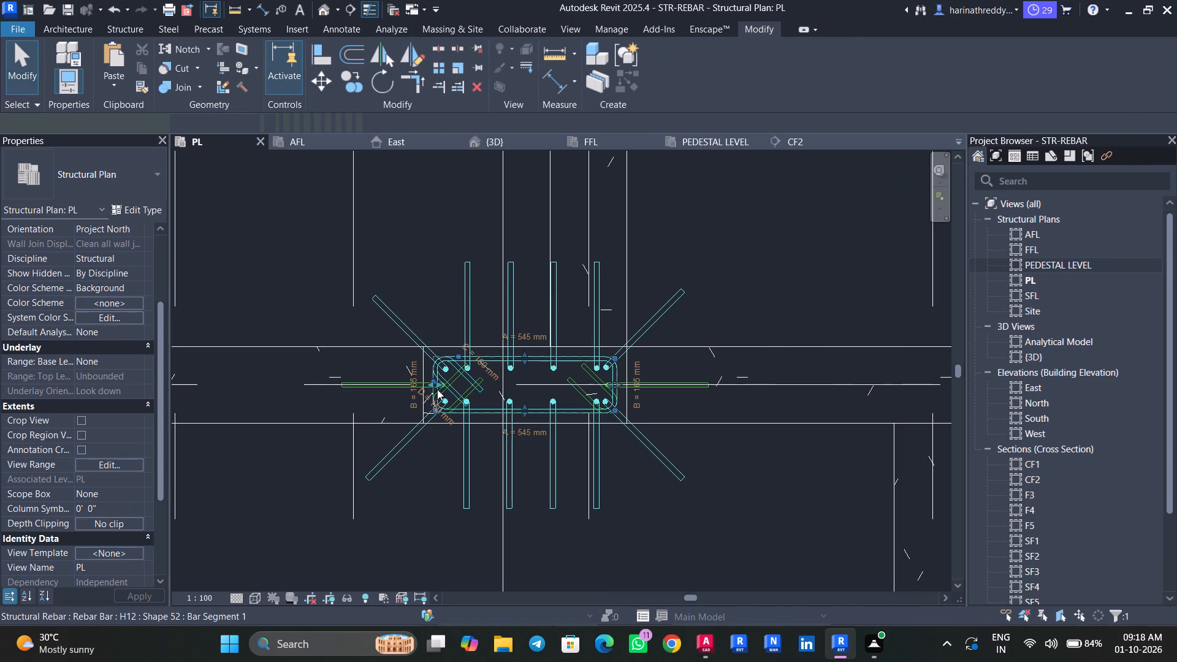
pyautogui.moveTo(438, 373); pyautogui.dragTo(493, 376)
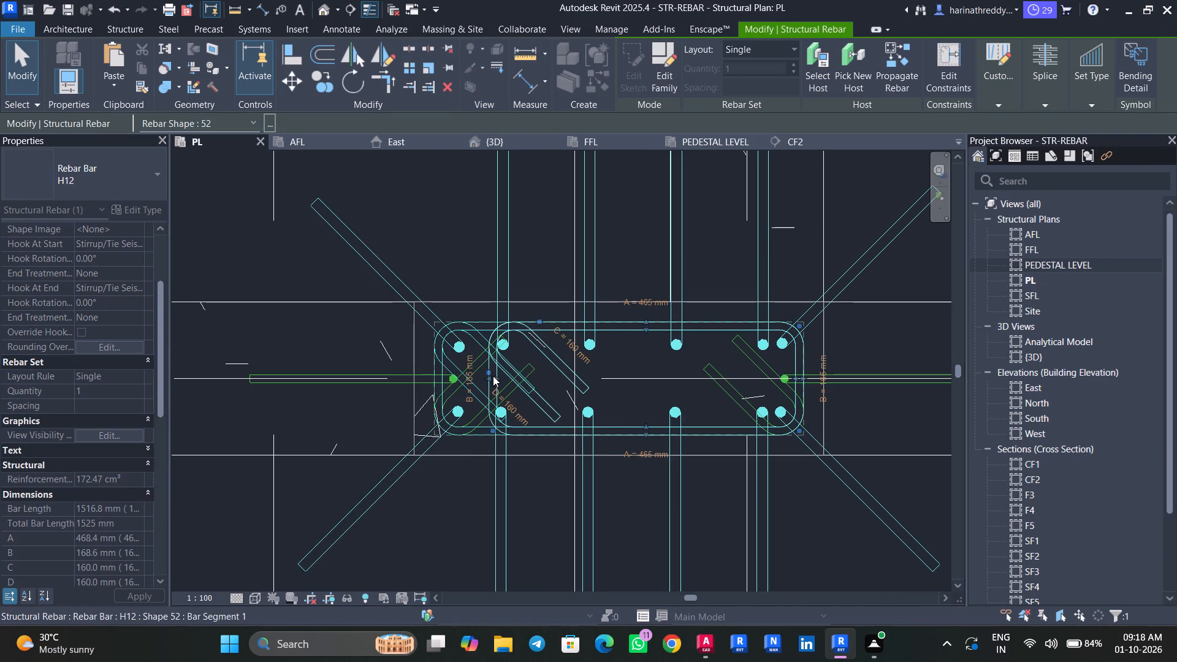
pyautogui.moveTo(793, 374); pyautogui.dragTo(597, 374)
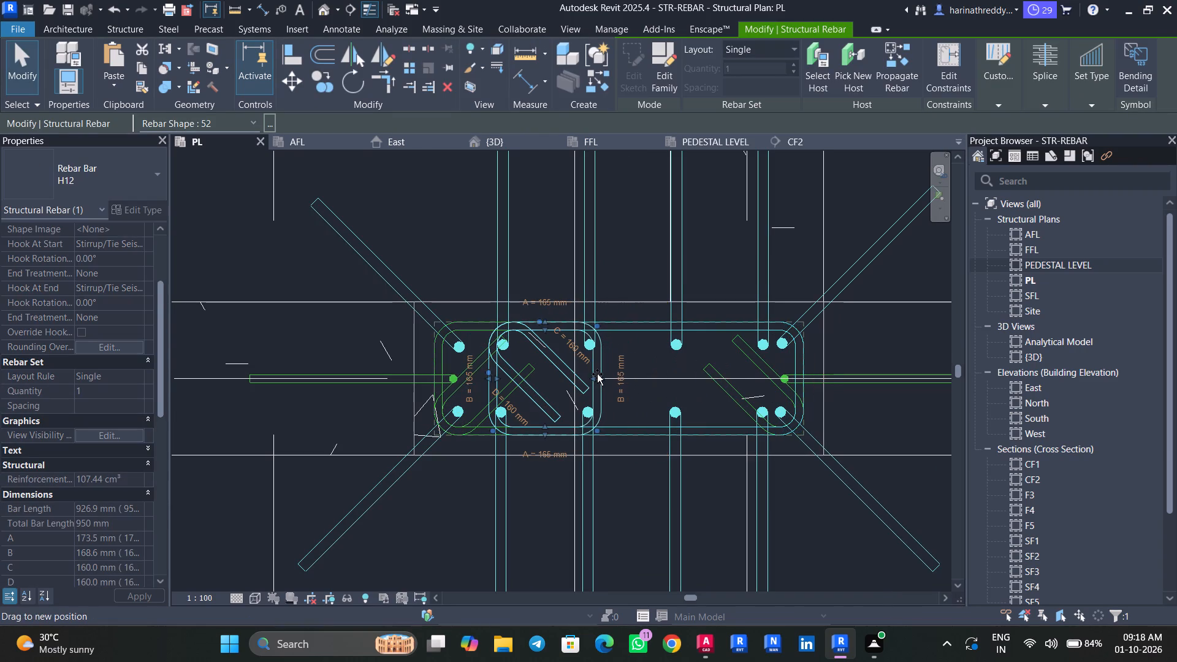
pyautogui.moveTo(597, 374); pyautogui.dragTo(599, 374)
pyautogui.press('Escape')
pyautogui.press('Escape')
pyautogui.press('Escape')
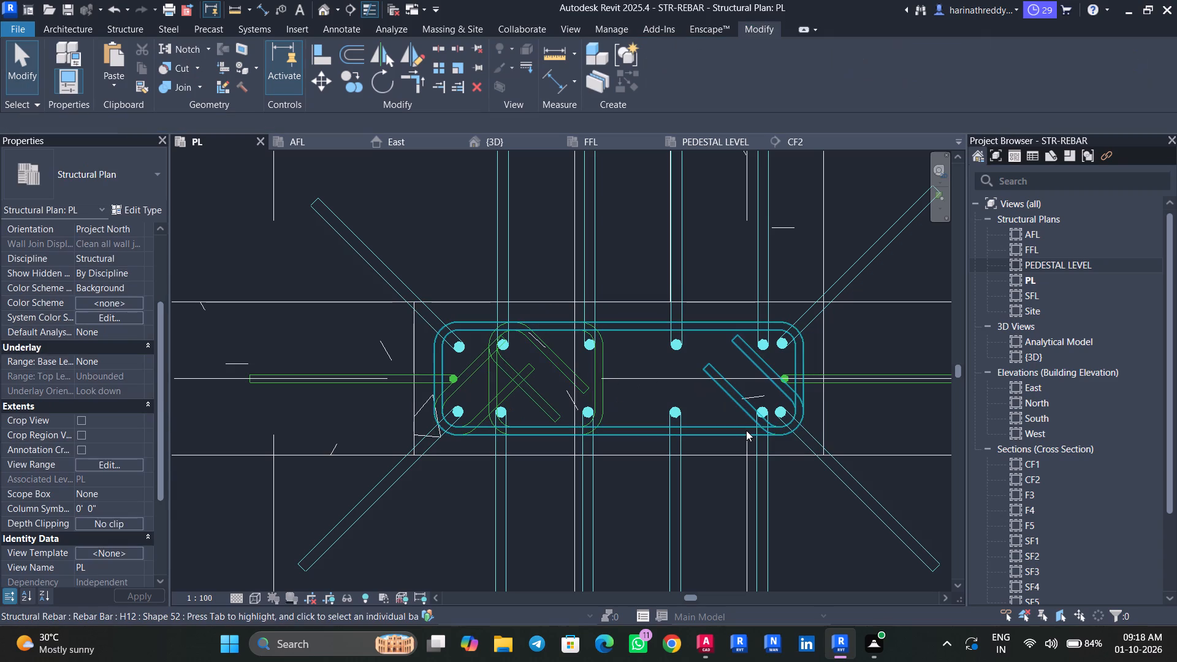
# Narrow another full-length C6 stirrup from both ends to enclose the fourth and fifth bar pairs from the west end.
pyautogui.click(746, 430)
pyautogui.moveTo(797, 378); pyautogui.dragTo(751, 379)
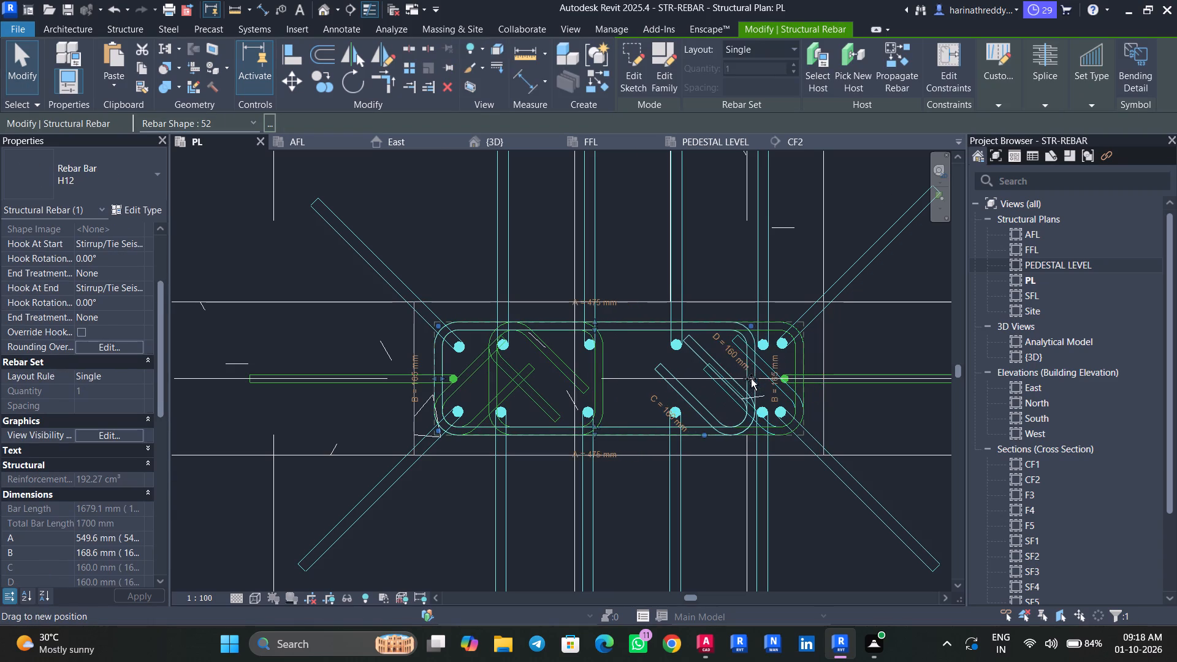
pyautogui.moveTo(751, 379); pyautogui.dragTo(777, 383)
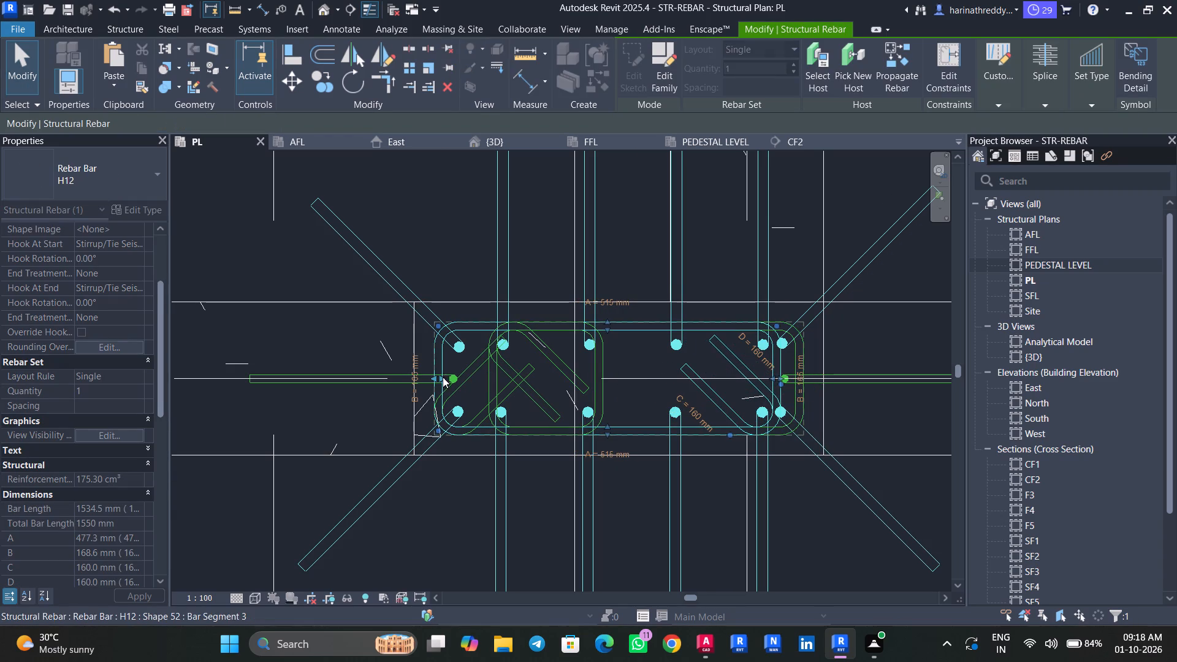
pyautogui.moveTo(443, 377); pyautogui.dragTo(666, 394)
pyautogui.press('Escape')
pyautogui.press('Escape')
pyautogui.press('Escape')
# Make all H12 rebar bars unobscured in the {3D} view through their view visibility states.
pyautogui.click(662, 389)
pyautogui.write('SA')
pyautogui.click(140, 415)
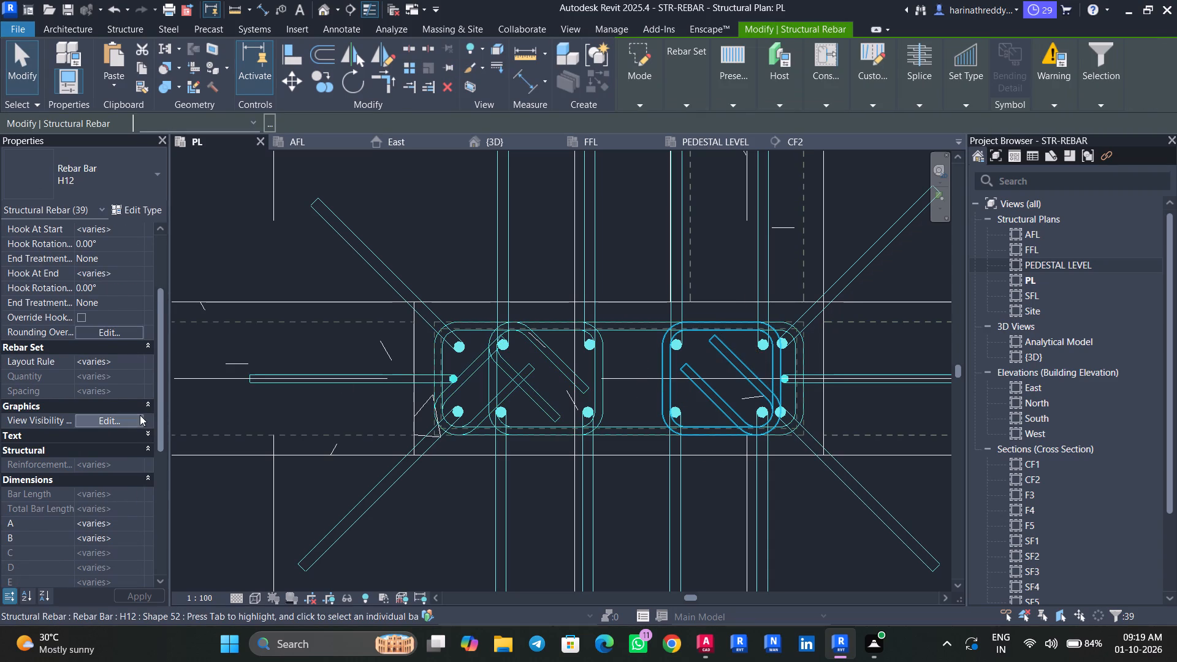
pyautogui.click(716, 284)
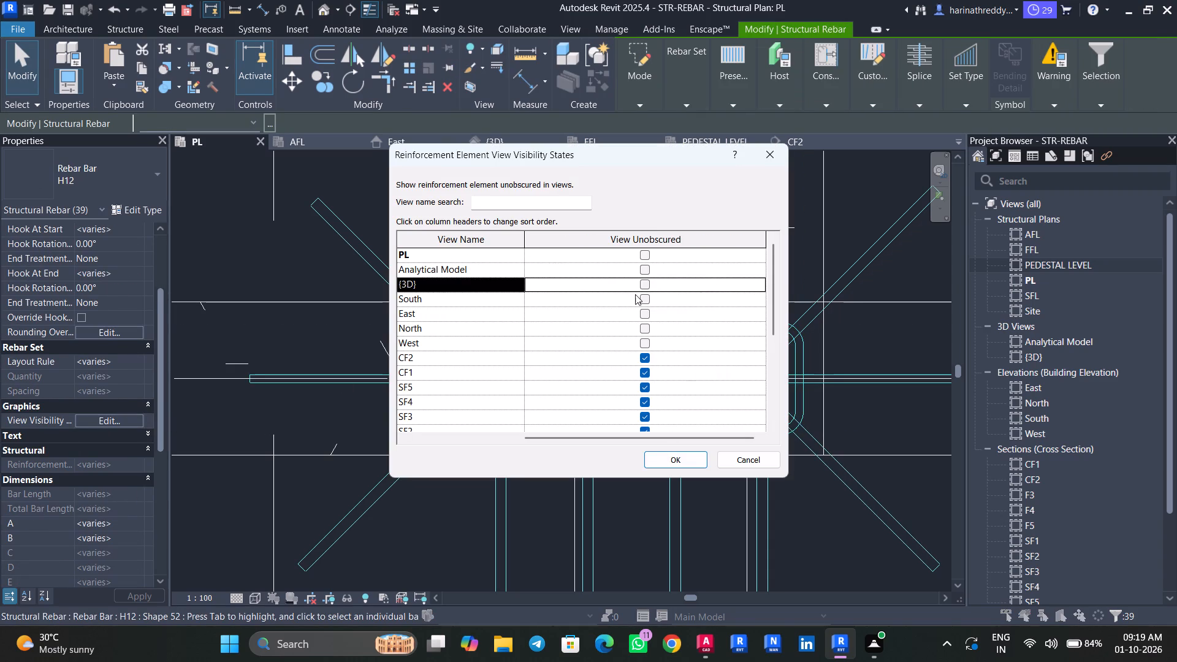
pyautogui.click(647, 282)
pyautogui.click(653, 455)
pyautogui.press('Escape')
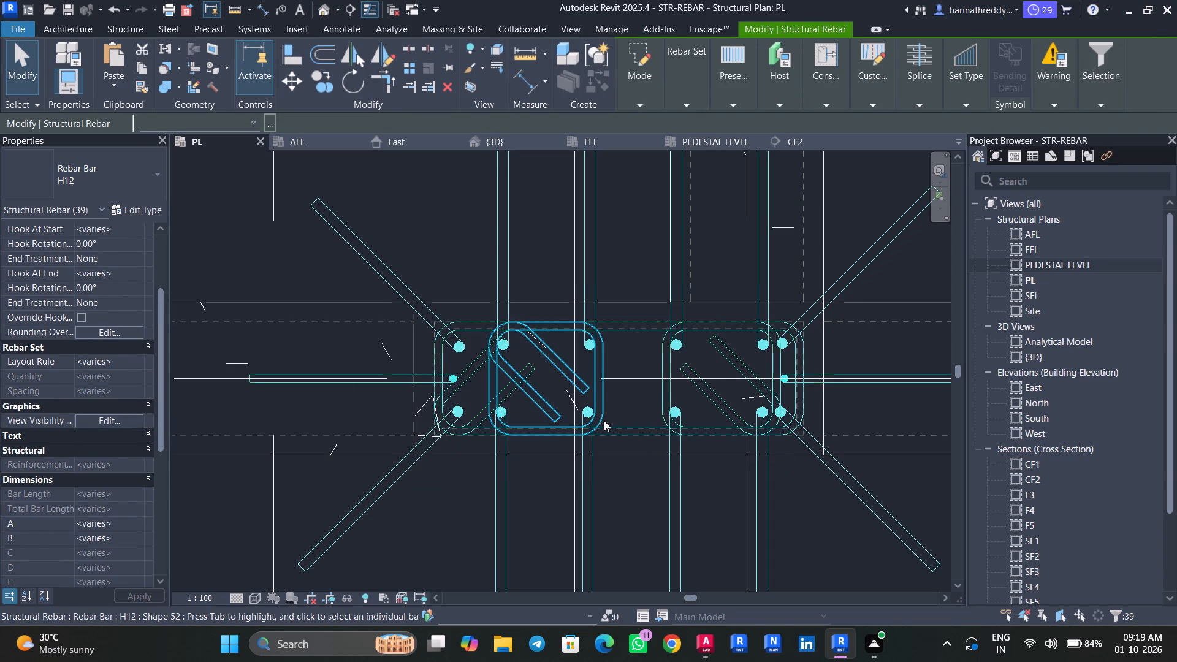
pyautogui.press('Escape')
pyautogui.press('Escape')
# Set the western inner stirrup of the C6 column to a Maximum Spacing layout at 8" spacing.
pyautogui.click(600, 406)
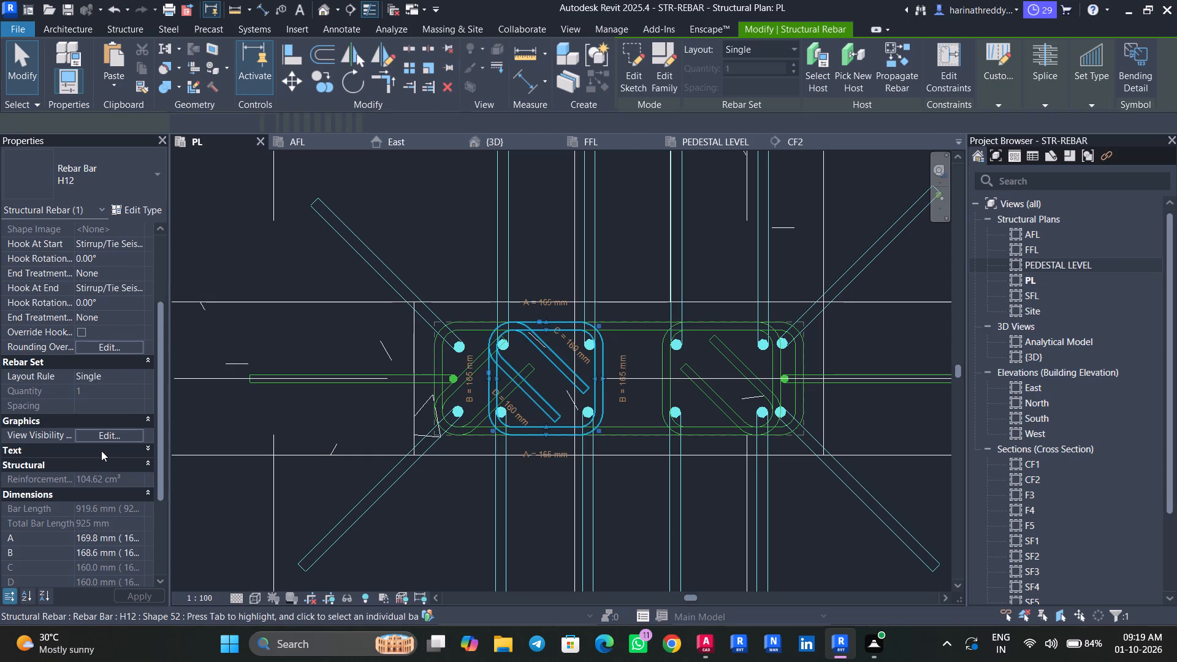
pyautogui.click(139, 378)
pyautogui.click(116, 411)
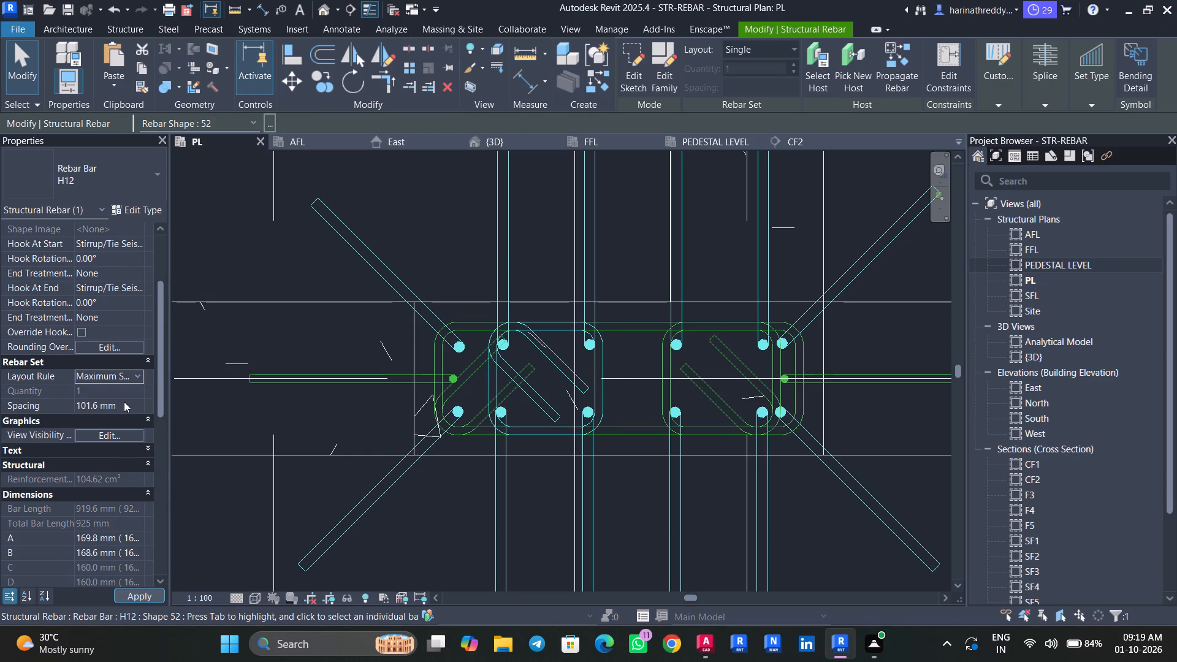
pyautogui.click(124, 401)
pyautogui.write('8"')
pyautogui.press('Return')
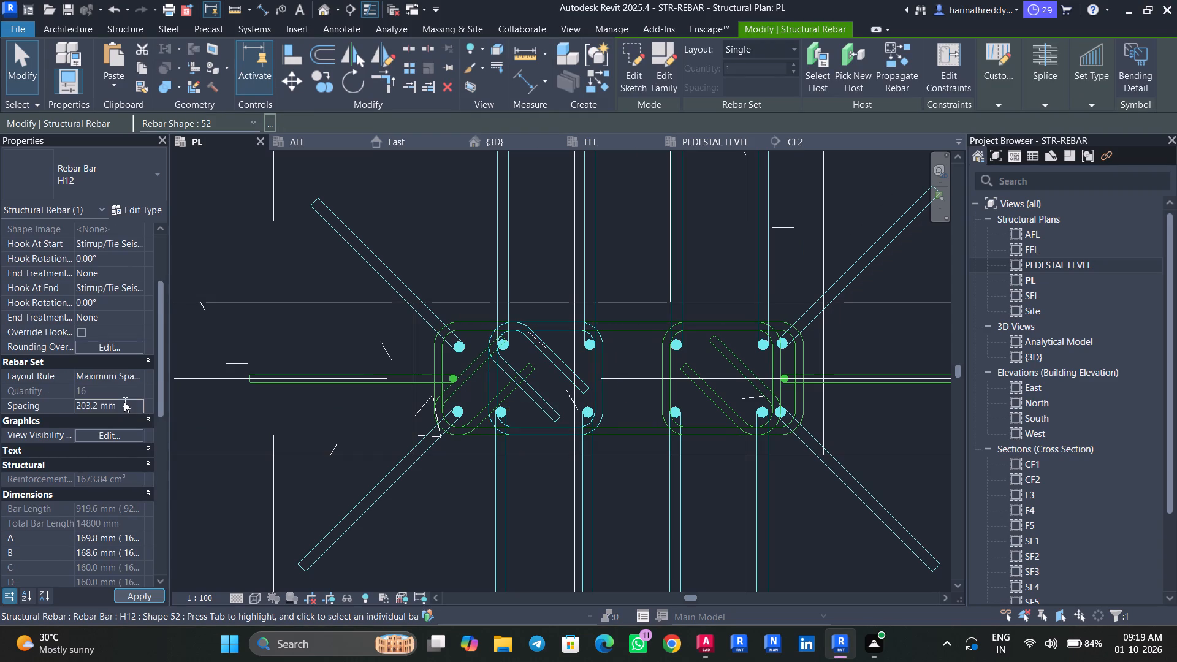
pyautogui.press('Escape')
pyautogui.press('Escape')
# Set the outer full-length stirrup of the C6 column to a Maximum Spacing layout at 8" spacing.
pyautogui.click(440, 357)
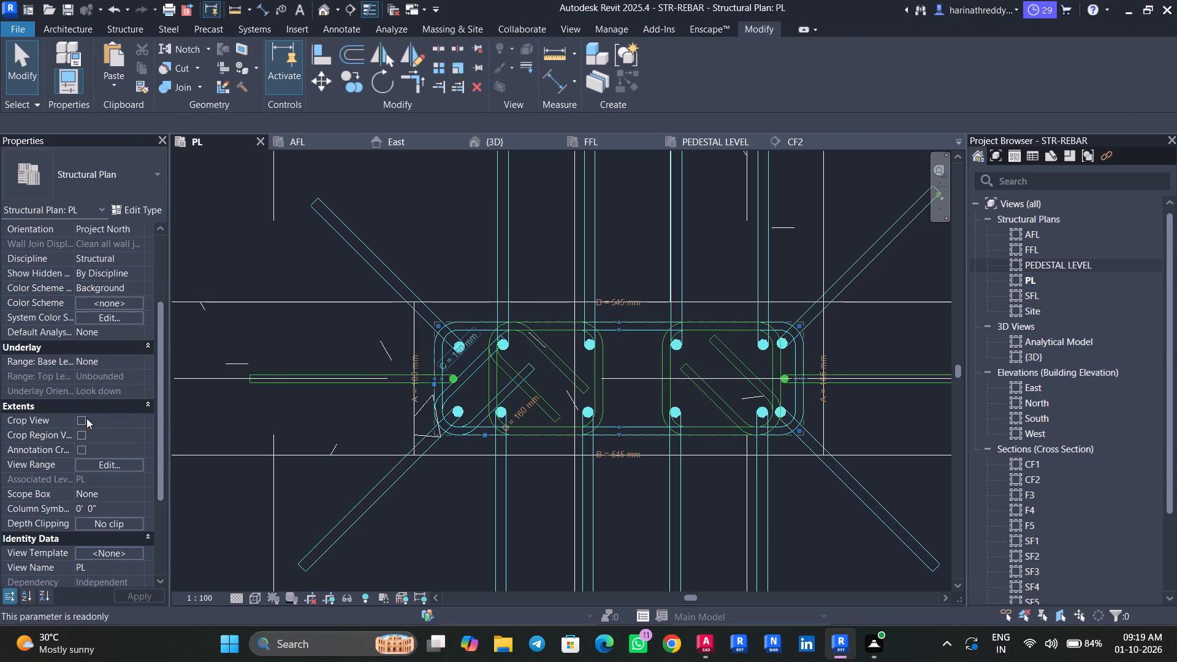
pyautogui.click(137, 373)
pyautogui.click(110, 412)
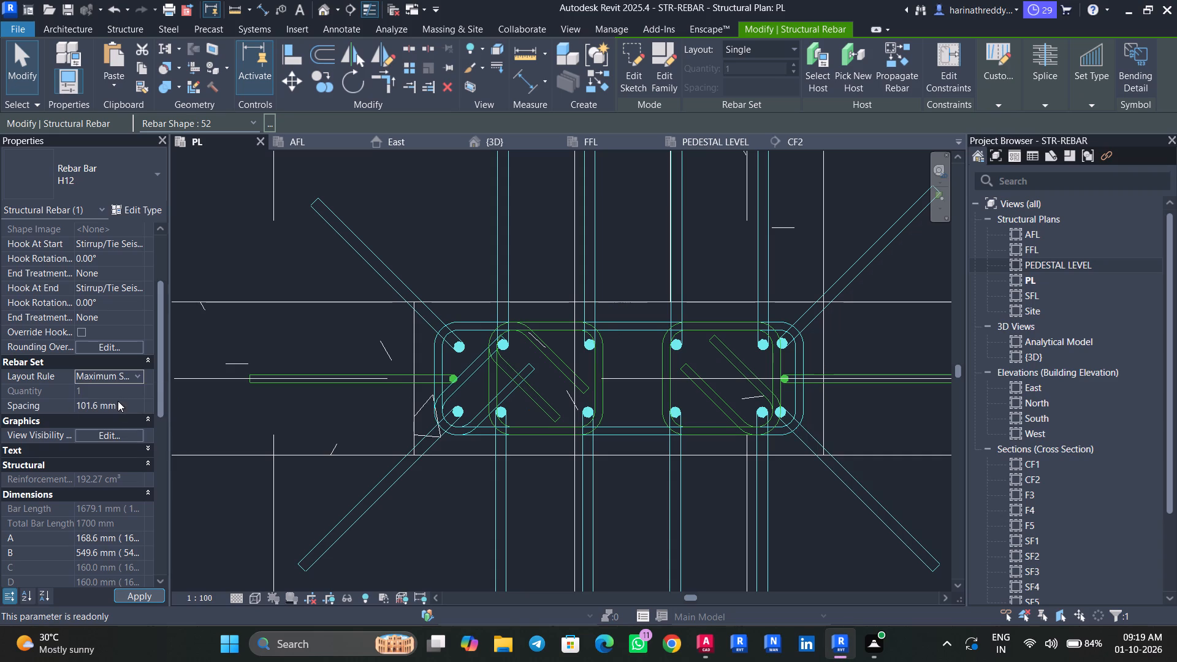
pyautogui.click(121, 402)
pyautogui.moveTo(121, 402); pyautogui.dragTo(36, 404)
pyautogui.write('8"')
pyautogui.press('Return')
pyautogui.press('Escape')
pyautogui.press('Escape')
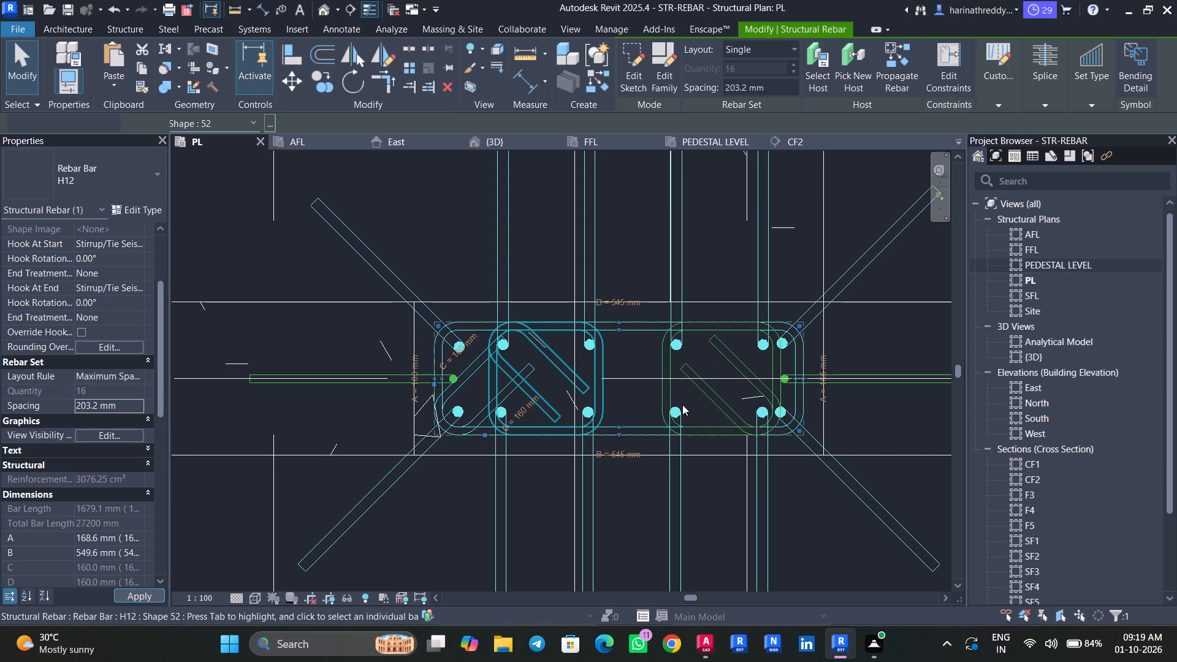
# Set the eastern inner stirrup of the C6 column to a Maximum Spacing layout at 8" spacing.
pyautogui.click(669, 392)
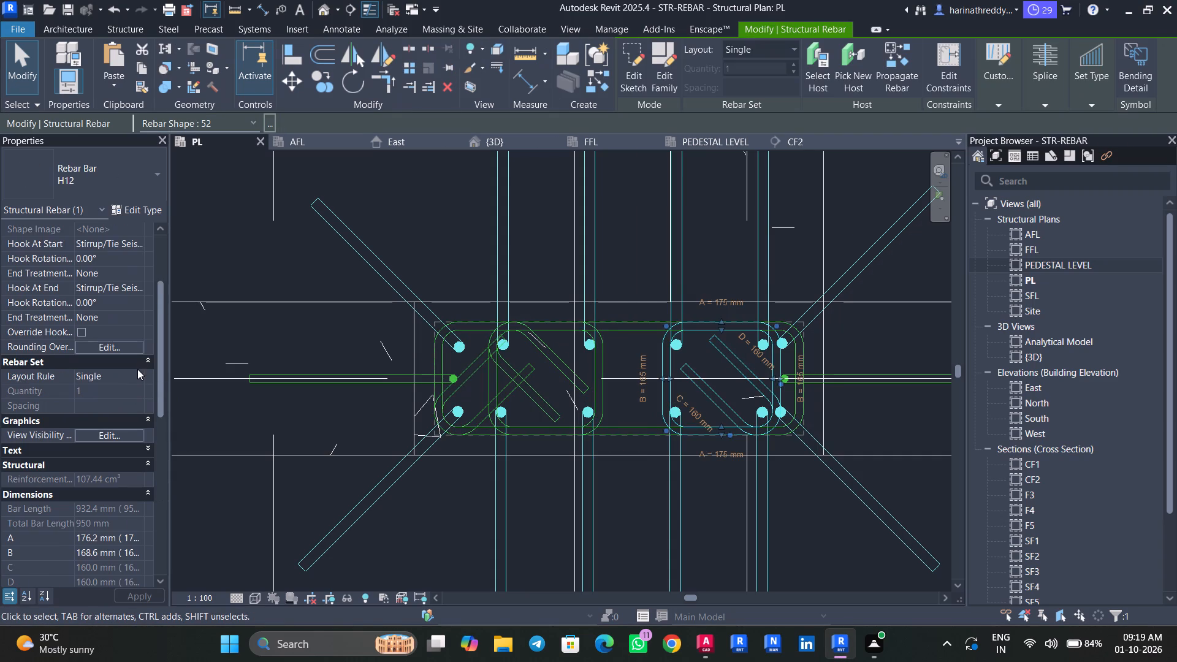
pyautogui.click(136, 379)
pyautogui.click(104, 412)
pyautogui.click(135, 393)
pyautogui.tripleClick(132, 400)
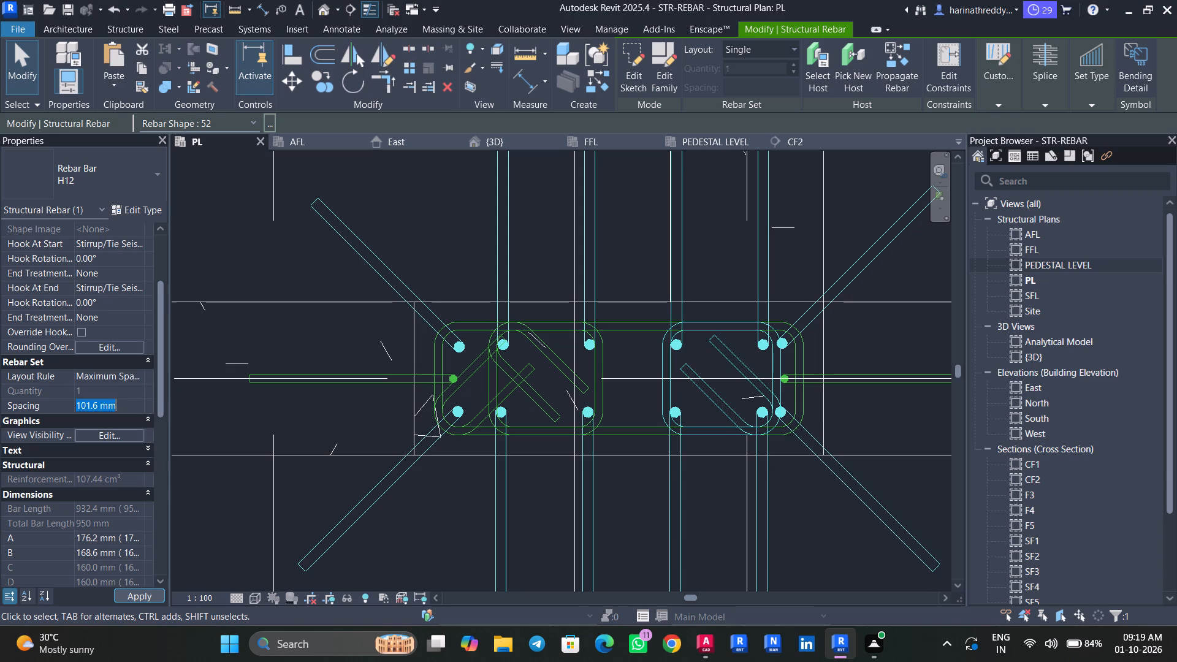
pyautogui.moveTo(132, 400); pyautogui.dragTo(43, 401)
pyautogui.write('8"')
pyautogui.press('Return')
pyautogui.press('Escape')
pyautogui.press('Escape')
pyautogui.press('Escape')
pyautogui.press('Escape')
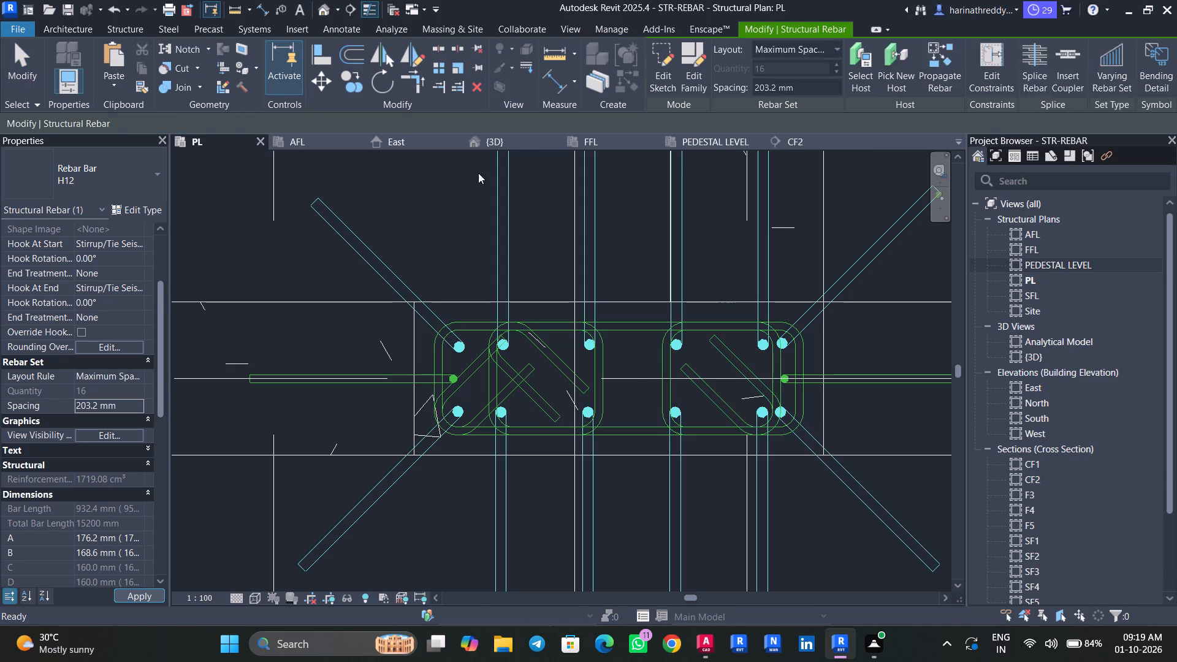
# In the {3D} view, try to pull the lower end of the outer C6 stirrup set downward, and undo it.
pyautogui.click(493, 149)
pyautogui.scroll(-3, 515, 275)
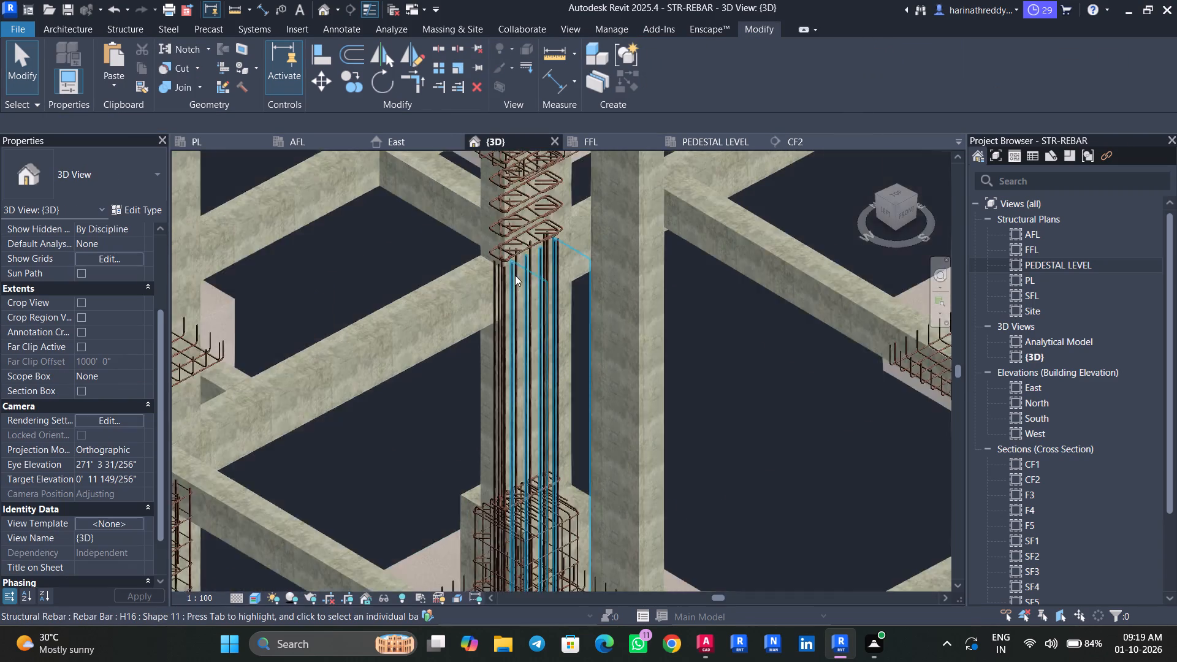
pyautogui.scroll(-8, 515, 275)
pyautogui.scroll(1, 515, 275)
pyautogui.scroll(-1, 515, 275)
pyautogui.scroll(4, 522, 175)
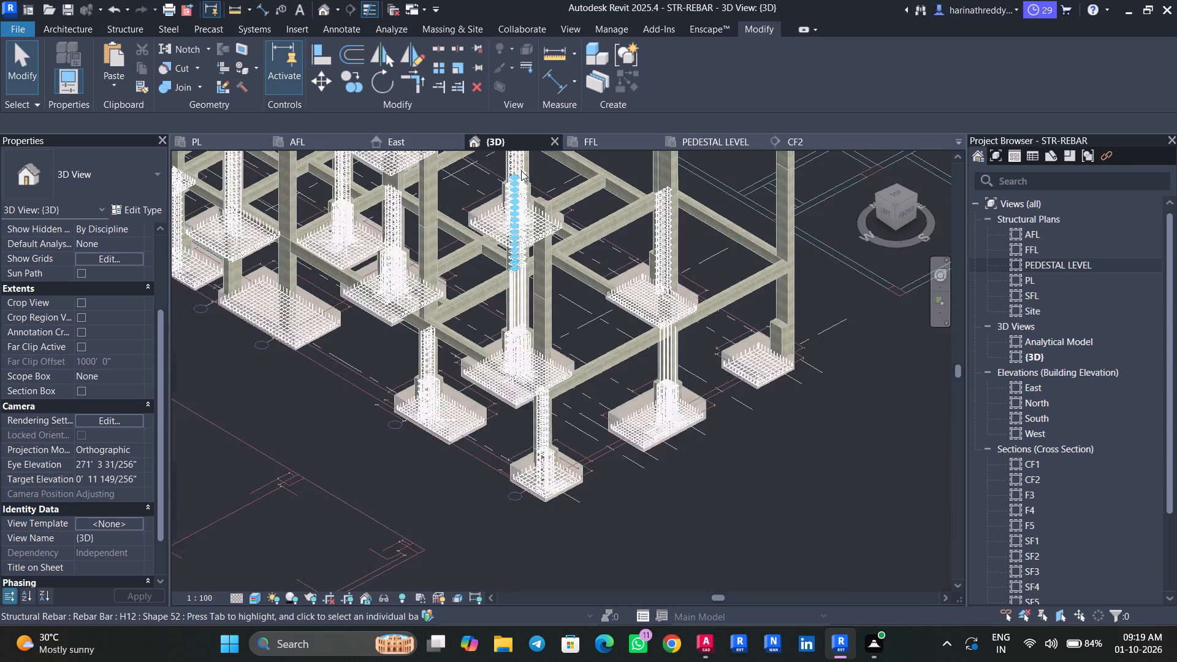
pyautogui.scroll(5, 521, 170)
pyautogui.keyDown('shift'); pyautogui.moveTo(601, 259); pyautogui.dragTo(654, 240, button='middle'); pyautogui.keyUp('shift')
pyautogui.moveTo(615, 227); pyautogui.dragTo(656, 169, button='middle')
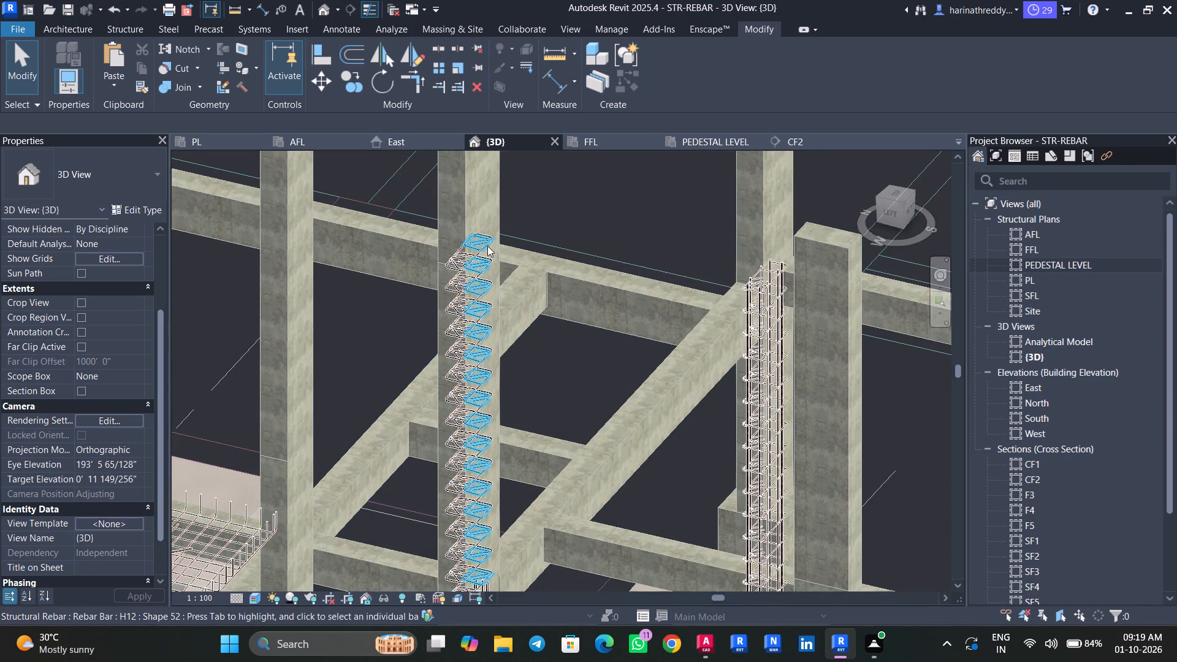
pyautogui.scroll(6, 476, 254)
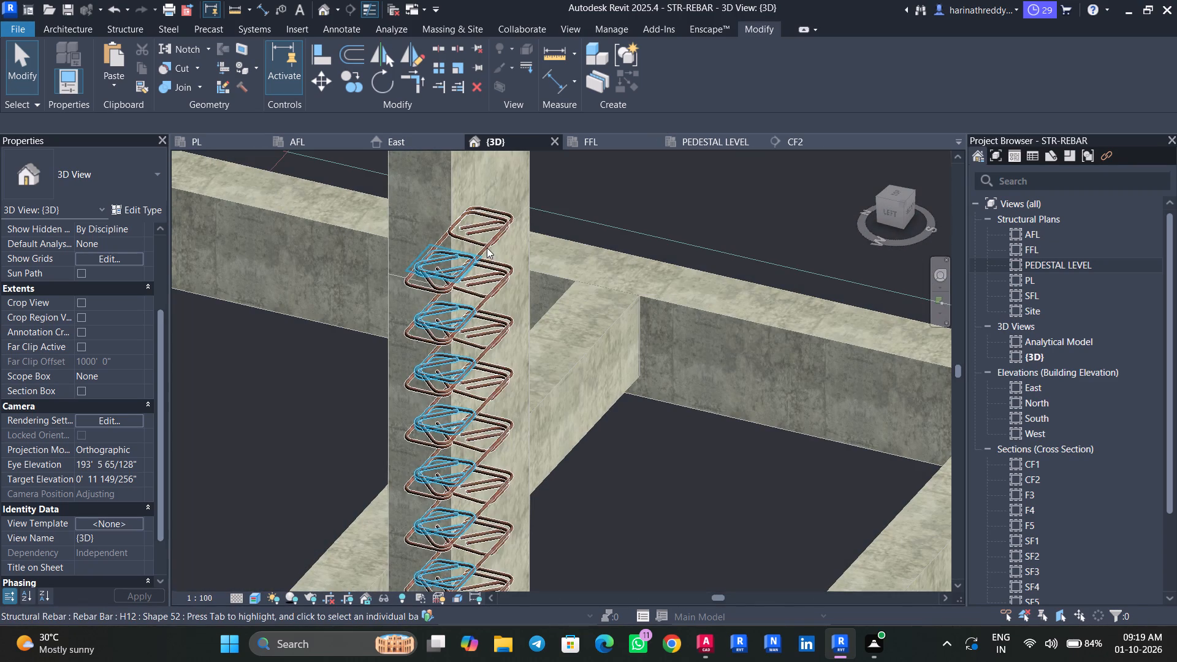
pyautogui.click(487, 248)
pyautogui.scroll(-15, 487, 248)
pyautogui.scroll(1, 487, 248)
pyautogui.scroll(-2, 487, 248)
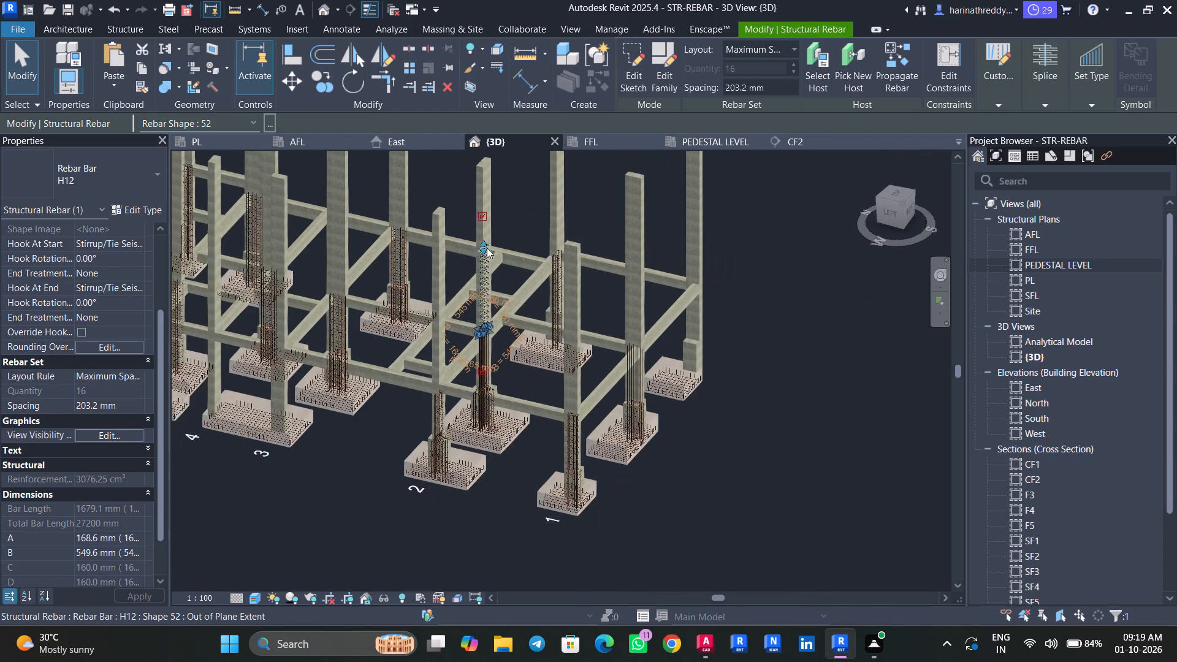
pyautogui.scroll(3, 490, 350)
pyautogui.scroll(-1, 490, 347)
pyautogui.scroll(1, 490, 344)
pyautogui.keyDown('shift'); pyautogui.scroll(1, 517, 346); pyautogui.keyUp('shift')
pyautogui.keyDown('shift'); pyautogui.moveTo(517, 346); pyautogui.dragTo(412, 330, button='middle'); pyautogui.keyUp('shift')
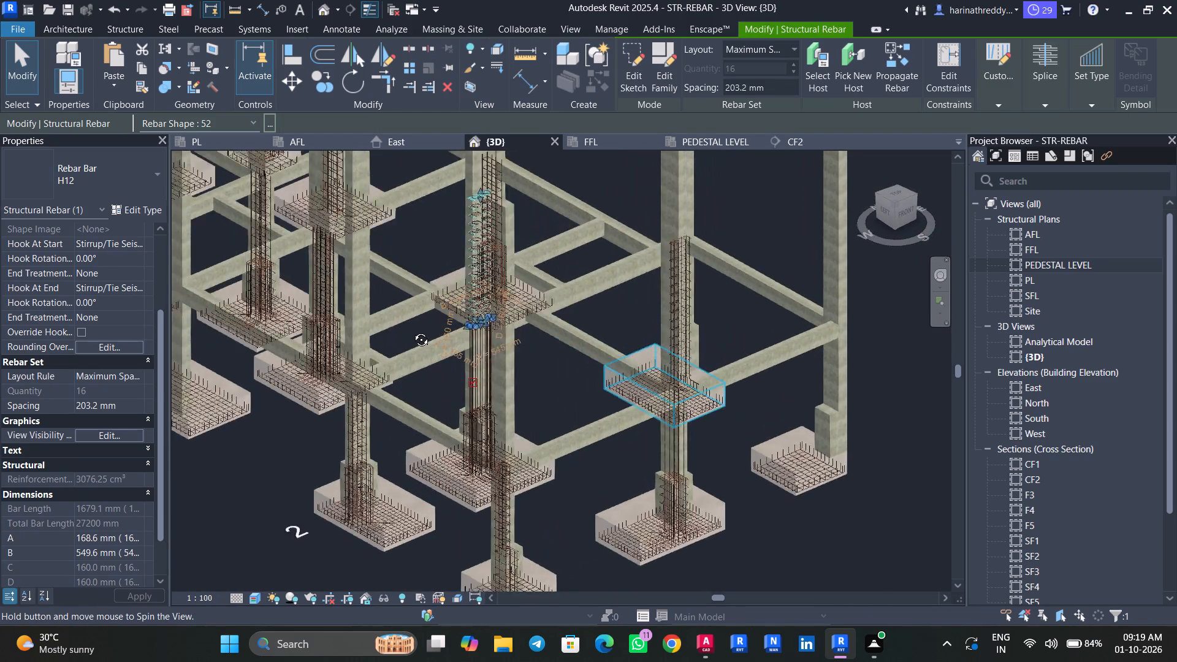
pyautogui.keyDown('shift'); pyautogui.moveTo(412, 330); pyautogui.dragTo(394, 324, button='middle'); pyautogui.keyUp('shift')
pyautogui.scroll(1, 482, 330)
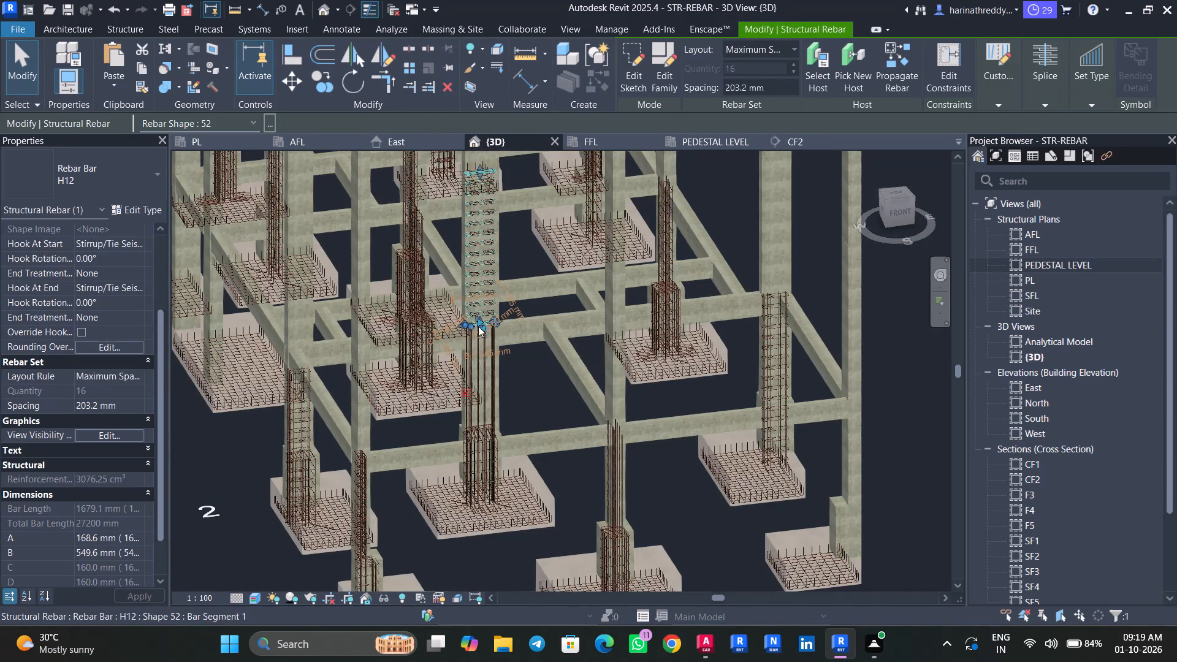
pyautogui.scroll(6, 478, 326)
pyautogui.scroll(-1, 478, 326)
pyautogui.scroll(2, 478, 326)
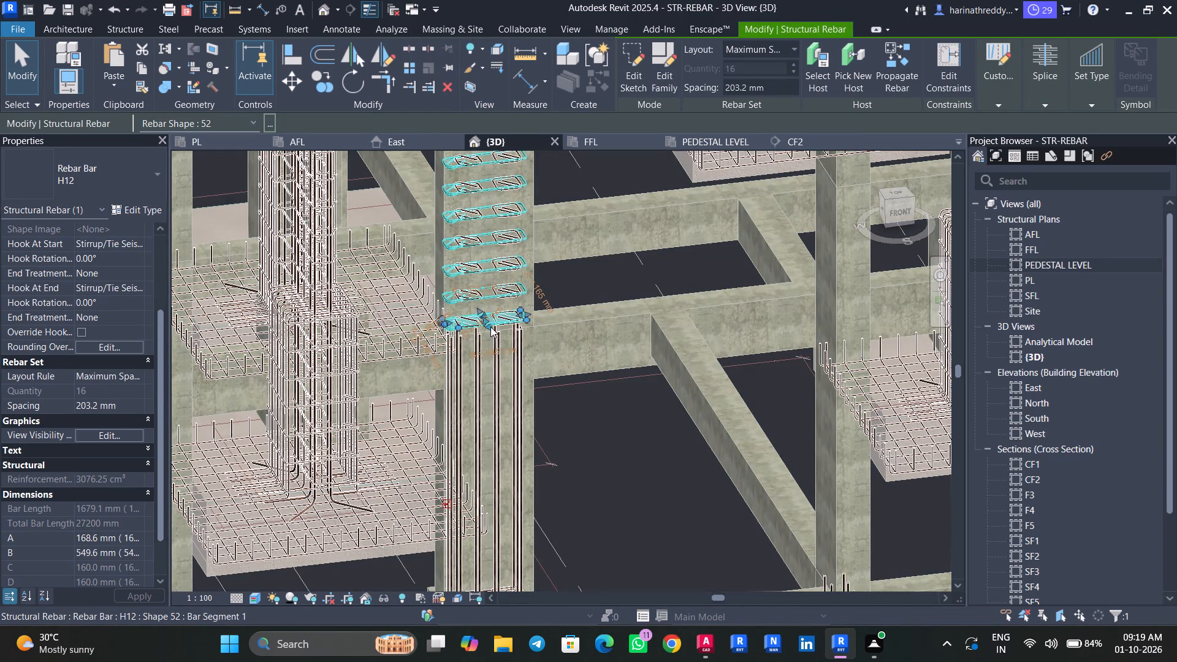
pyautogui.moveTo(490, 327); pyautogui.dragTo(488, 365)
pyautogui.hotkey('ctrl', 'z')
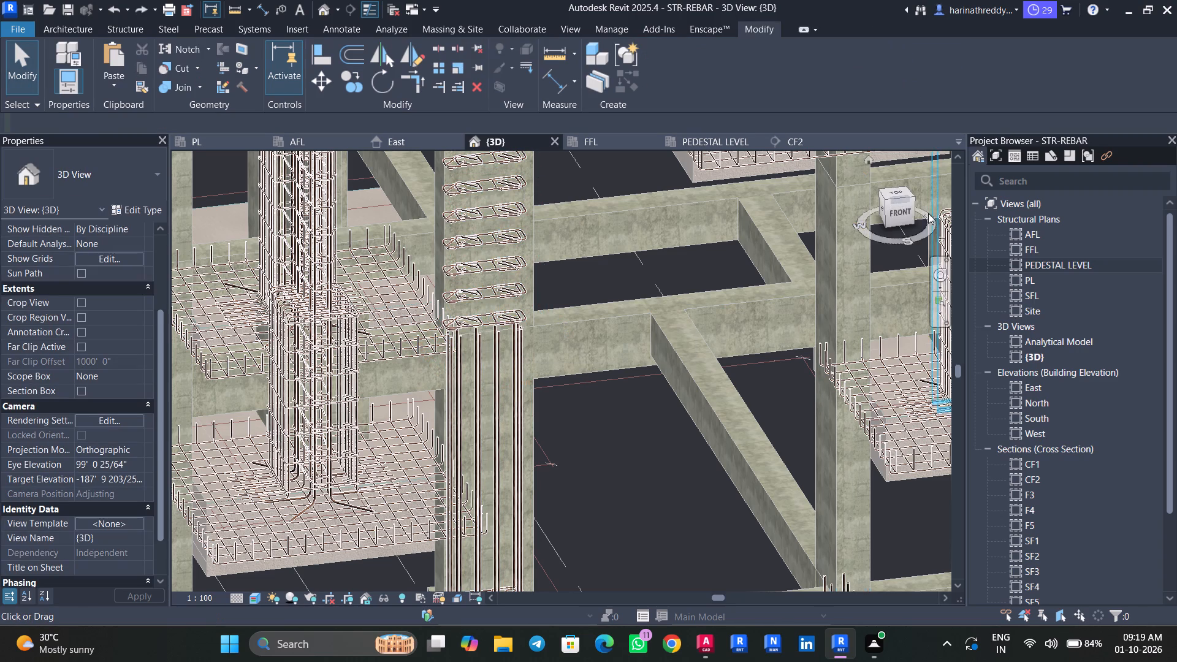
# In the front-facing {3D} view, extend the western inner C6 stirrup set down past the plinth beam to just above the pedestal top.
pyautogui.click(896, 215)
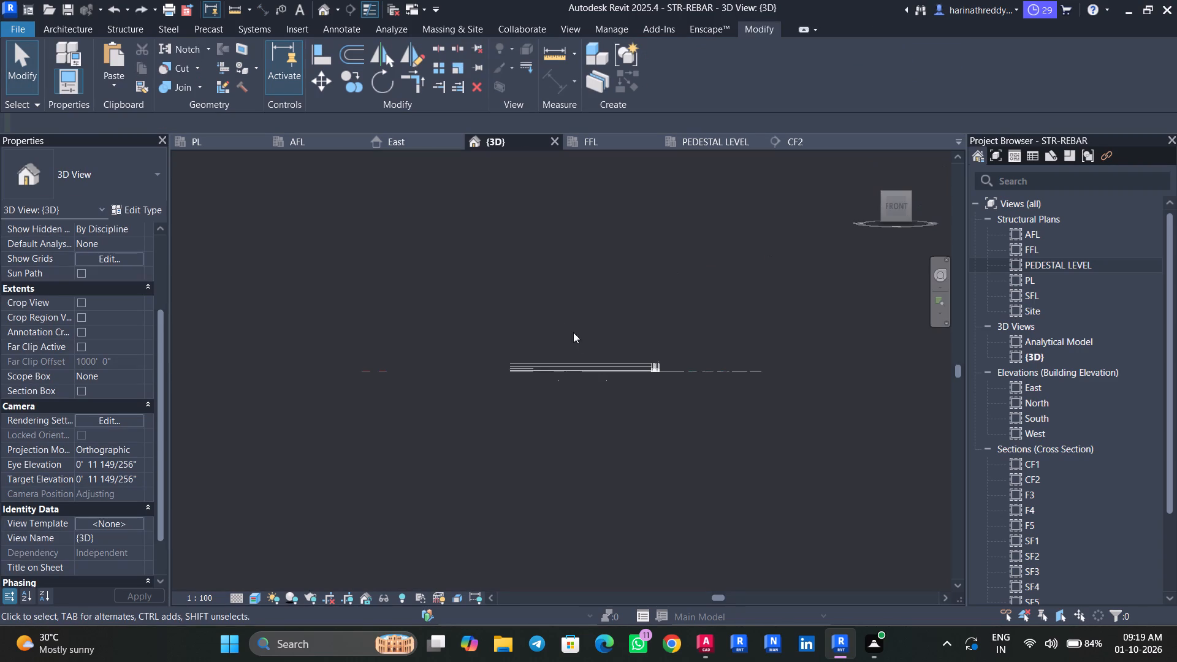
pyautogui.scroll(2, 603, 387)
pyautogui.scroll(-1, 621, 375)
pyautogui.scroll(1, 628, 370)
pyautogui.scroll(-1, 638, 365)
pyautogui.scroll(8, 645, 362)
pyautogui.scroll(-1, 677, 362)
pyautogui.scroll(1, 677, 362)
pyautogui.scroll(-1, 677, 362)
pyautogui.scroll(10, 677, 362)
pyautogui.scroll(-1, 638, 412)
pyautogui.scroll(11, 638, 412)
pyautogui.scroll(-1, 614, 451)
pyautogui.scroll(1, 614, 451)
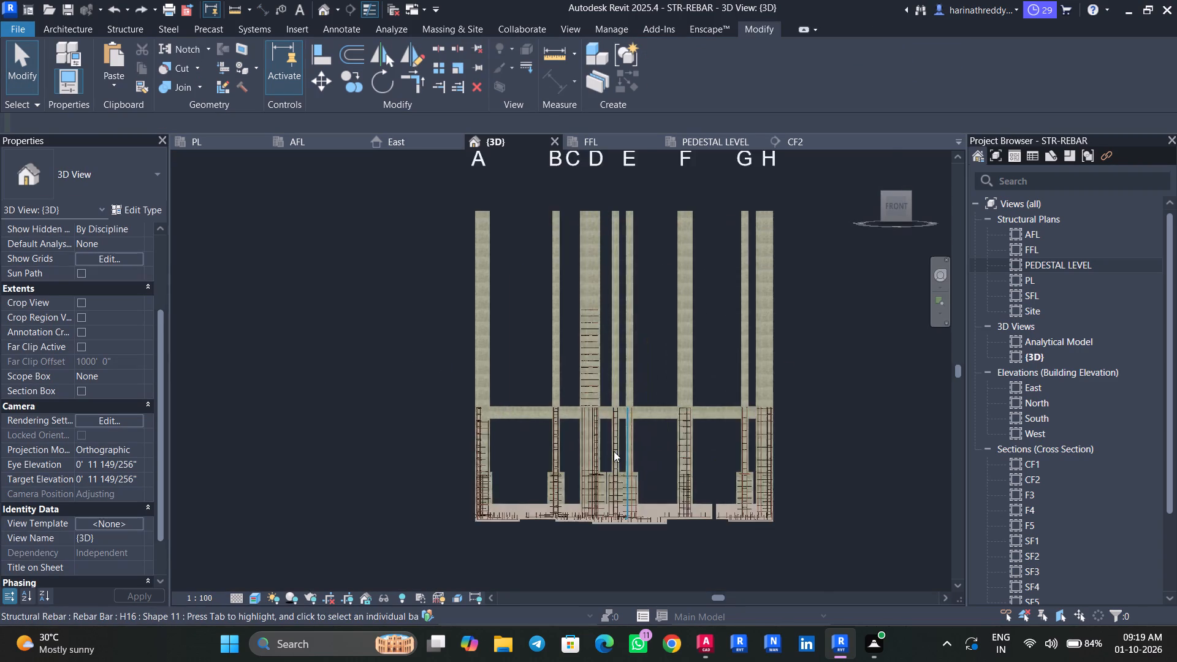
pyautogui.scroll(5, 614, 451)
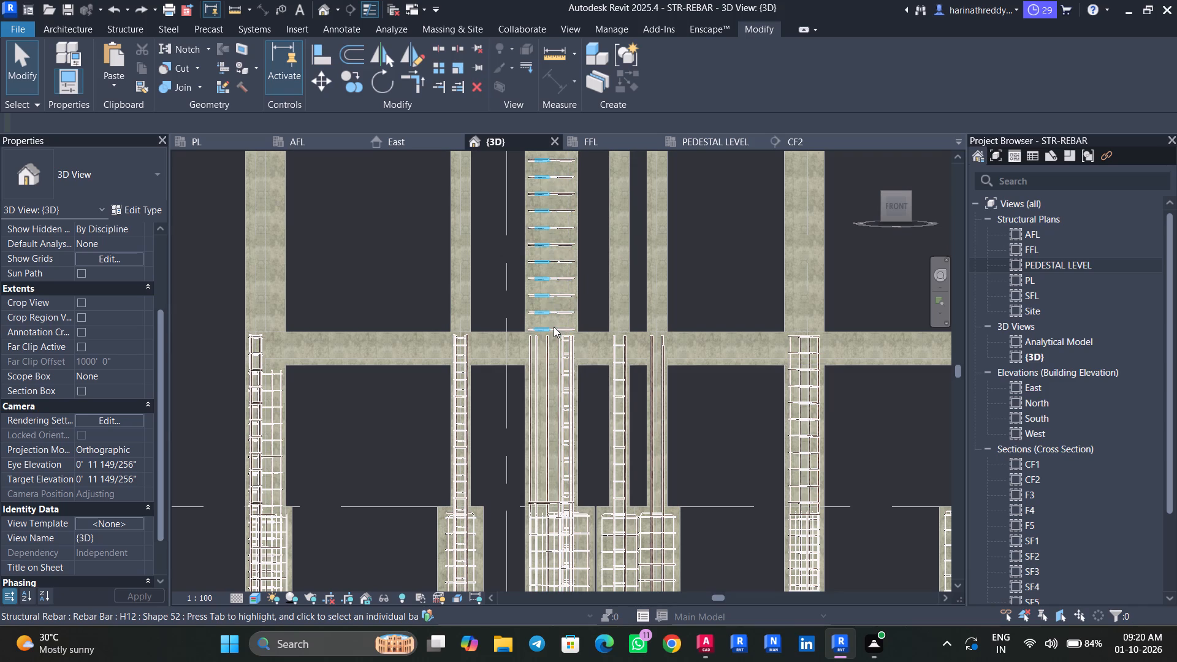
pyautogui.click(547, 328)
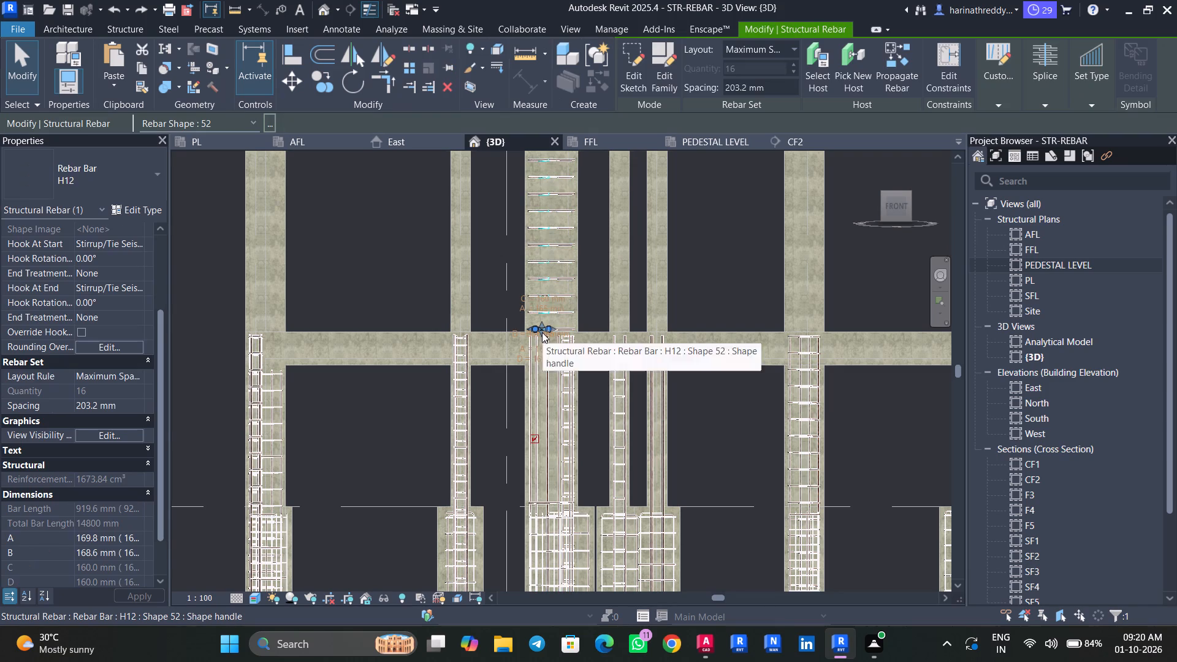
pyautogui.moveTo(541, 332); pyautogui.dragTo(535, 467)
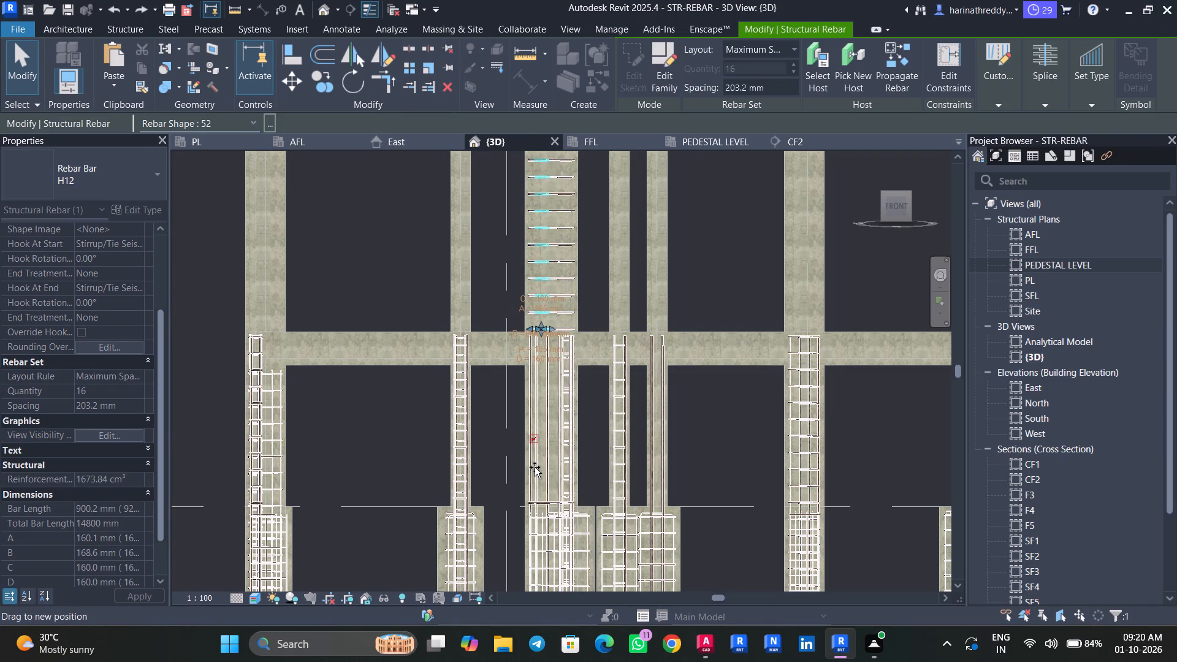
pyautogui.moveTo(535, 467); pyautogui.dragTo(536, 468)
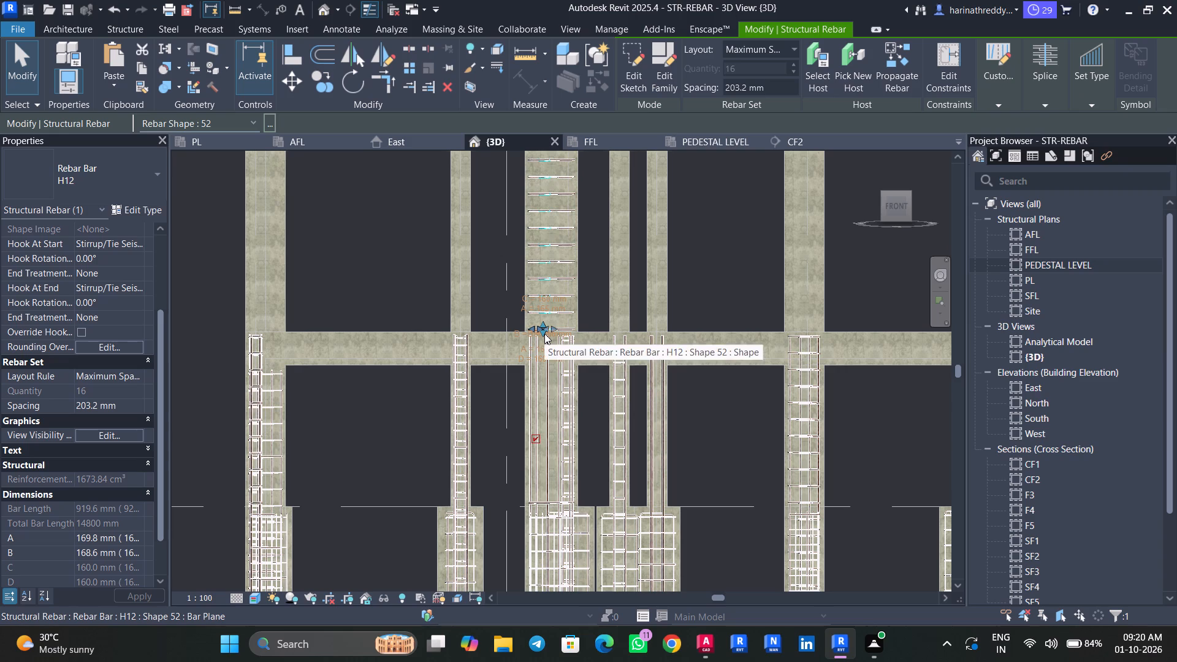
pyautogui.moveTo(544, 333); pyautogui.dragTo(549, 454)
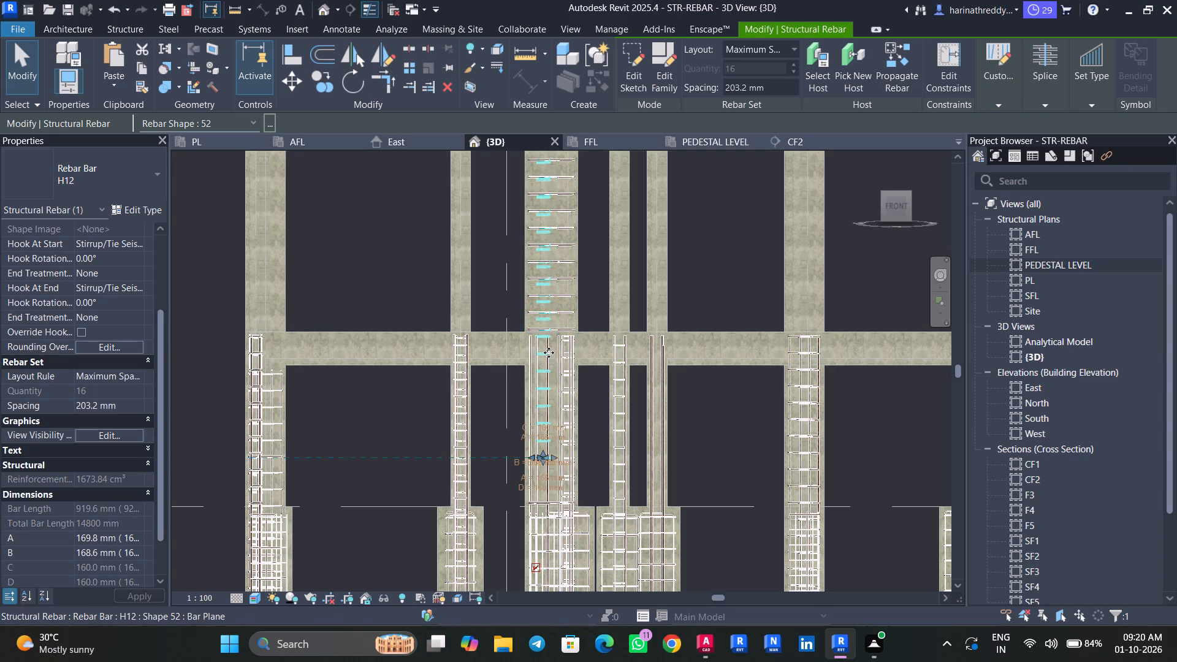
pyautogui.moveTo(542, 463); pyautogui.dragTo(539, 578)
pyautogui.moveTo(565, 490); pyautogui.dragTo(563, 386, button='middle')
pyautogui.scroll(4, 549, 356)
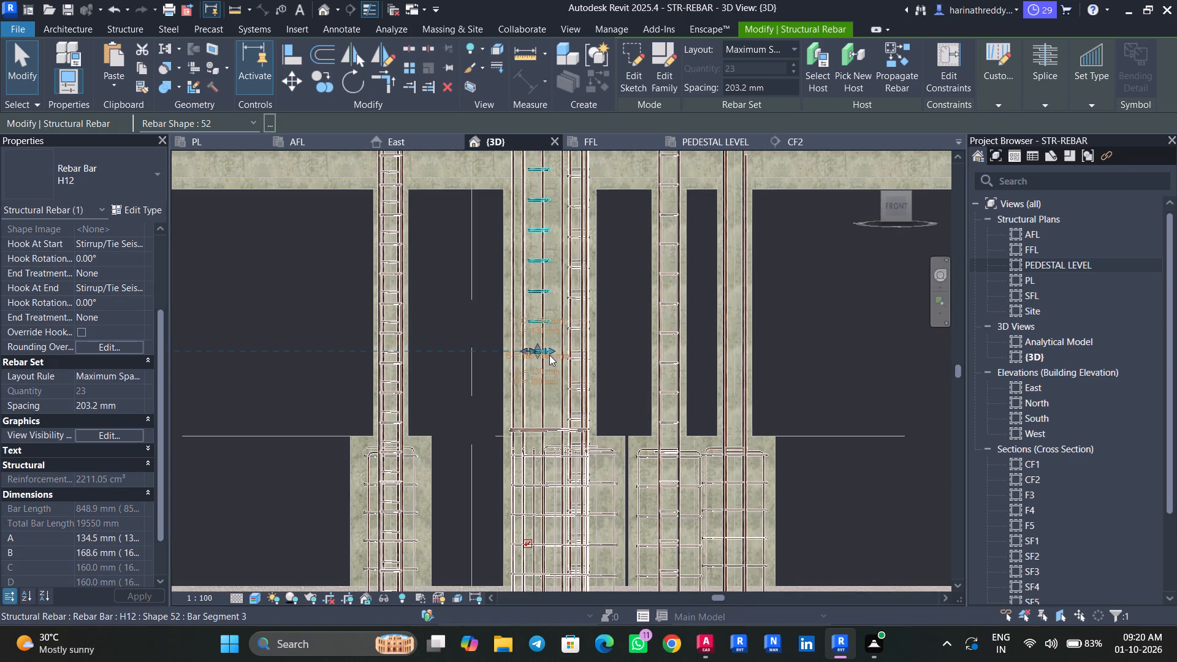
# Nudge the western inner C6 stirrup set slightly west and extend it down through the pedestal to just above the footing.
pyautogui.press('Left')
pyautogui.press('Left')
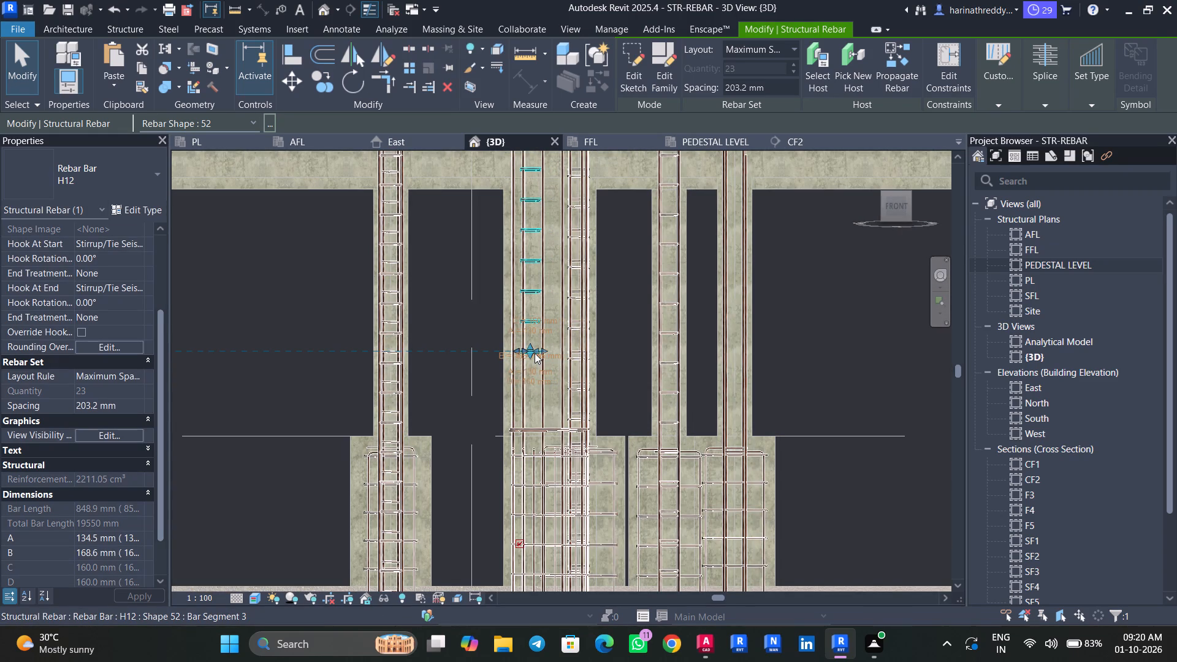
pyautogui.press('Right')
pyautogui.moveTo(533, 354); pyautogui.dragTo(521, 427)
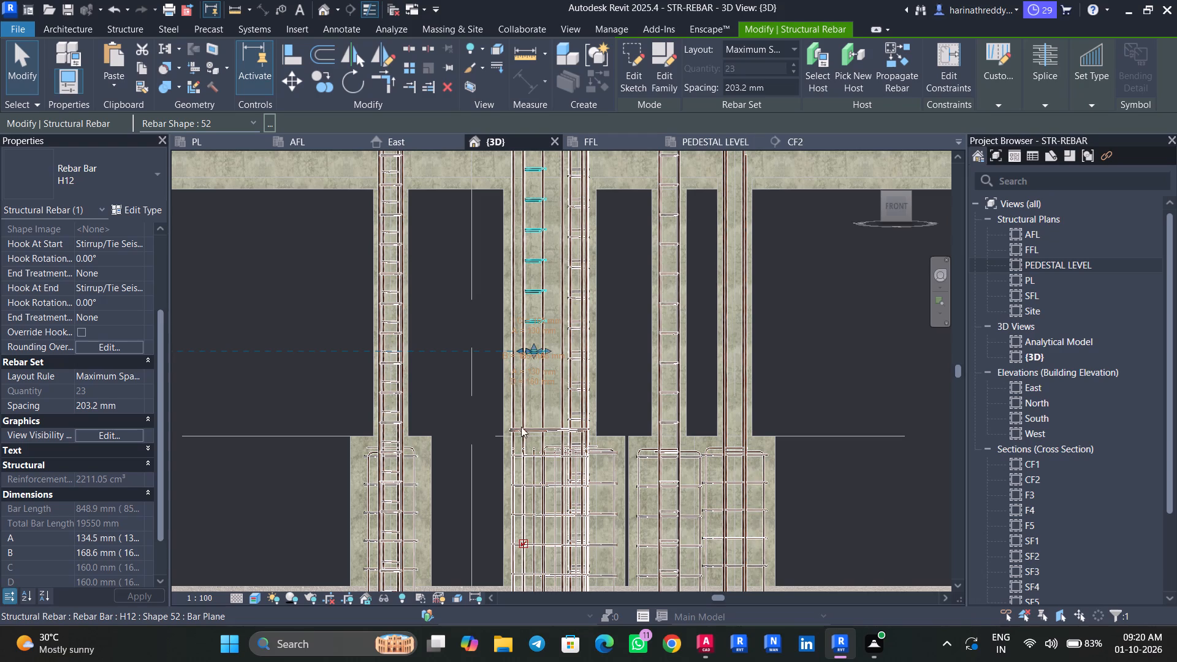
pyautogui.moveTo(521, 427); pyautogui.dragTo(527, 570)
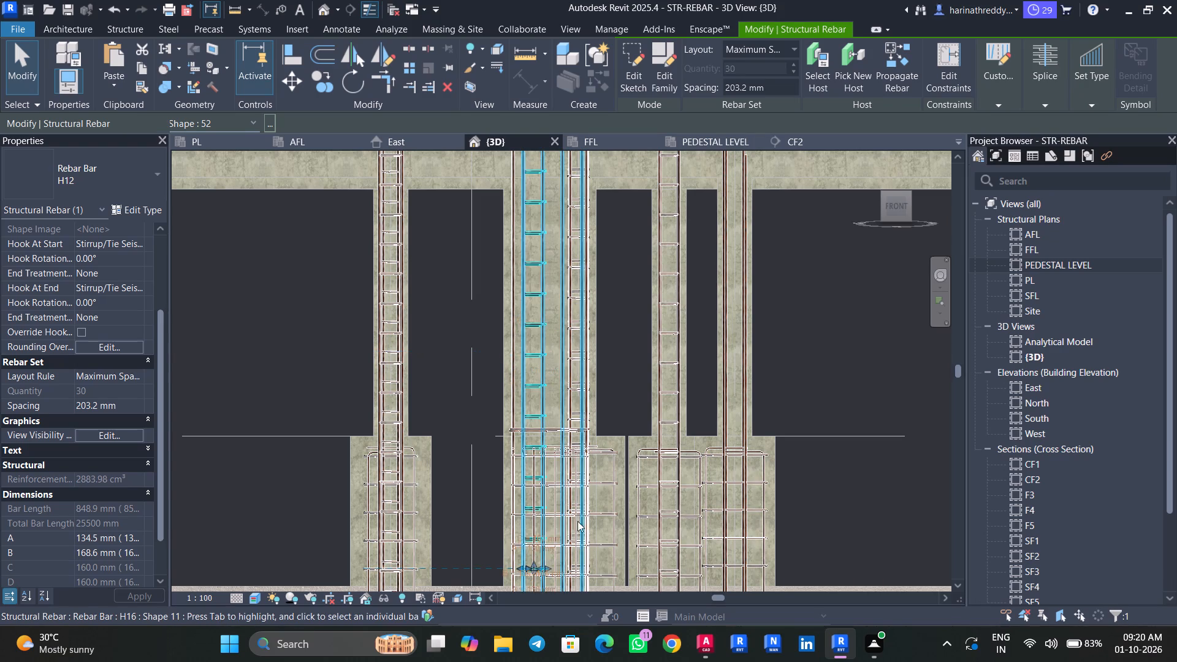
pyautogui.moveTo(564, 481); pyautogui.dragTo(566, 318, button='middle')
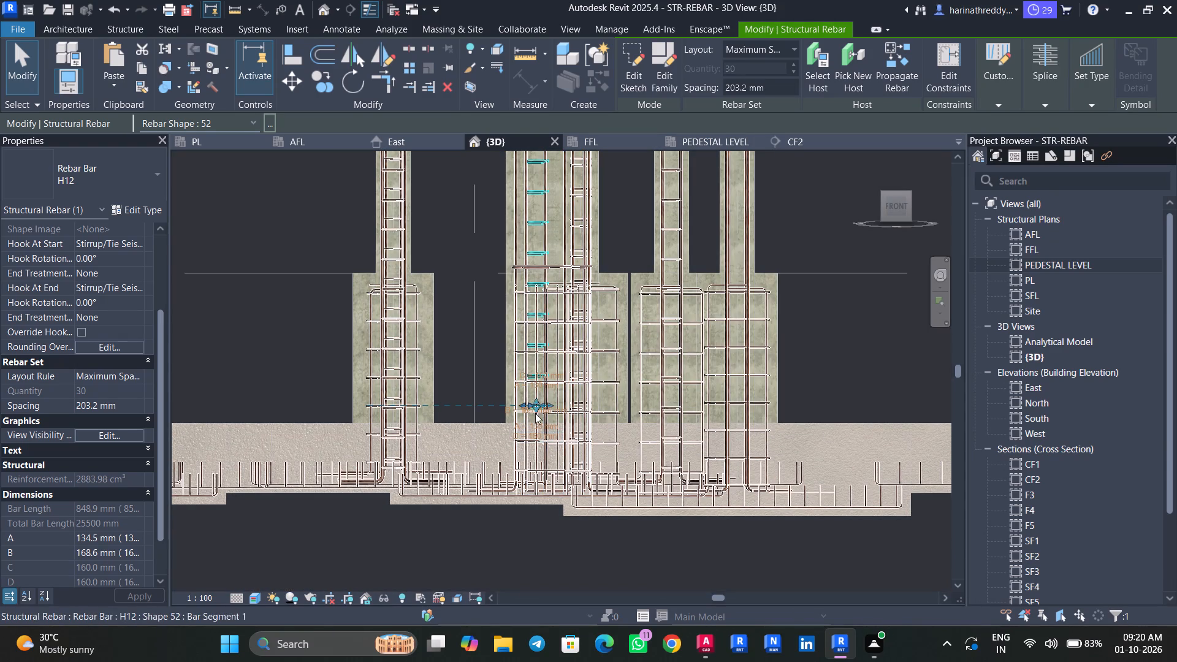
# Open the East elevation and look for the C6 column and its selected stirrup set.
pyautogui.doubleClick(1049, 389)
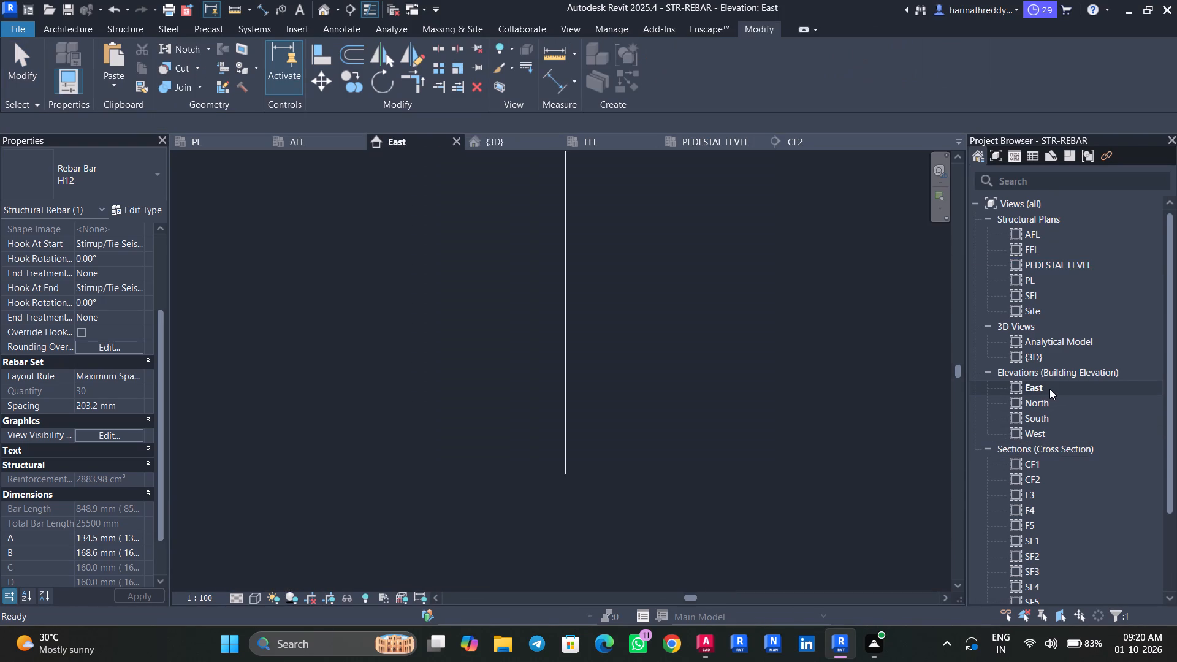
pyautogui.scroll(-13, 649, 439)
pyautogui.scroll(3, 649, 439)
pyautogui.scroll(-14, 649, 439)
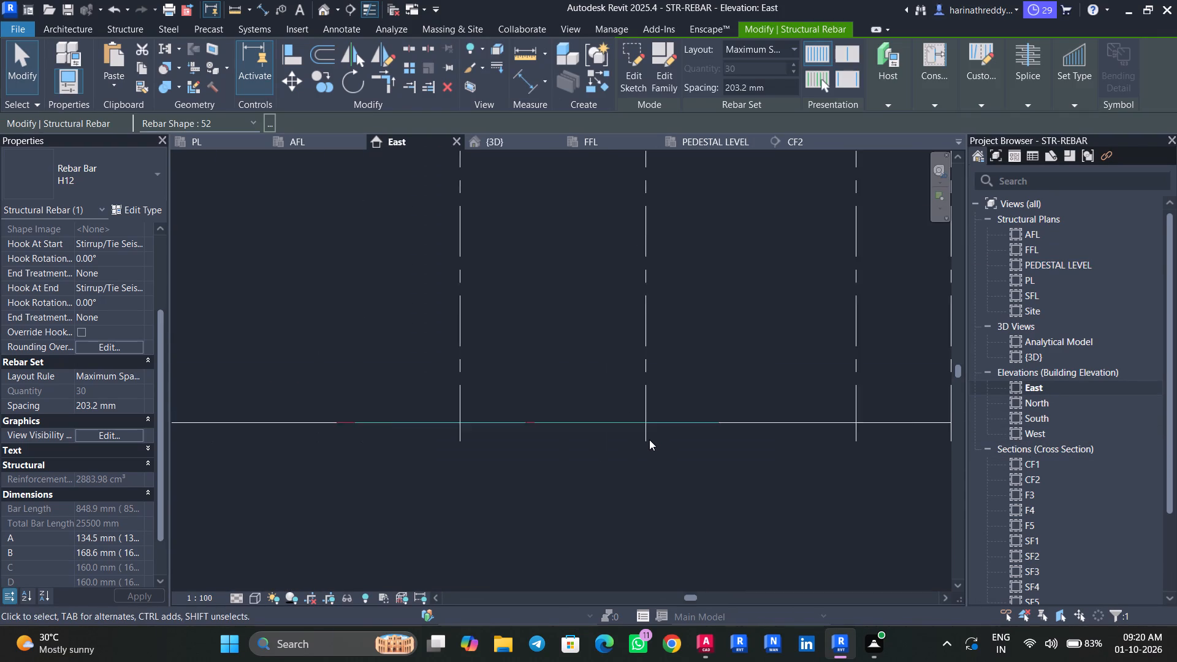
pyautogui.scroll(-16, 649, 439)
pyautogui.moveTo(782, 452); pyautogui.dragTo(507, 424, button='middle')
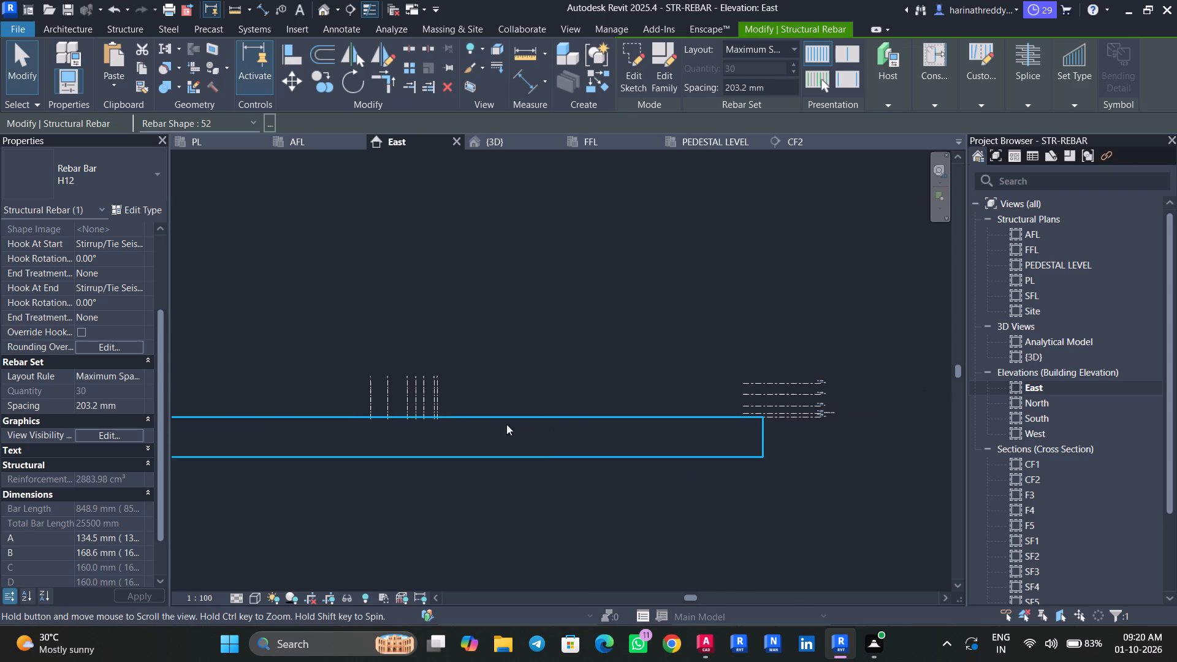
pyautogui.scroll(4, 853, 417)
pyautogui.scroll(-12, 837, 413)
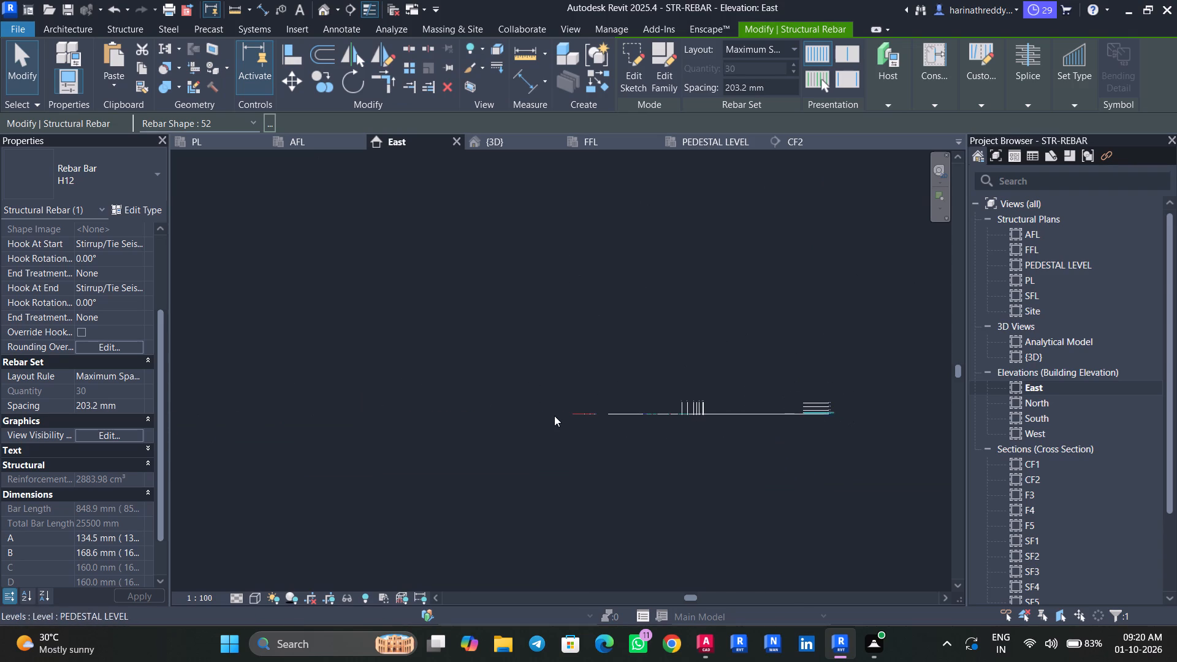
pyautogui.scroll(17, 555, 411)
pyautogui.moveTo(858, 489); pyautogui.dragTo(432, 479, button='middle')
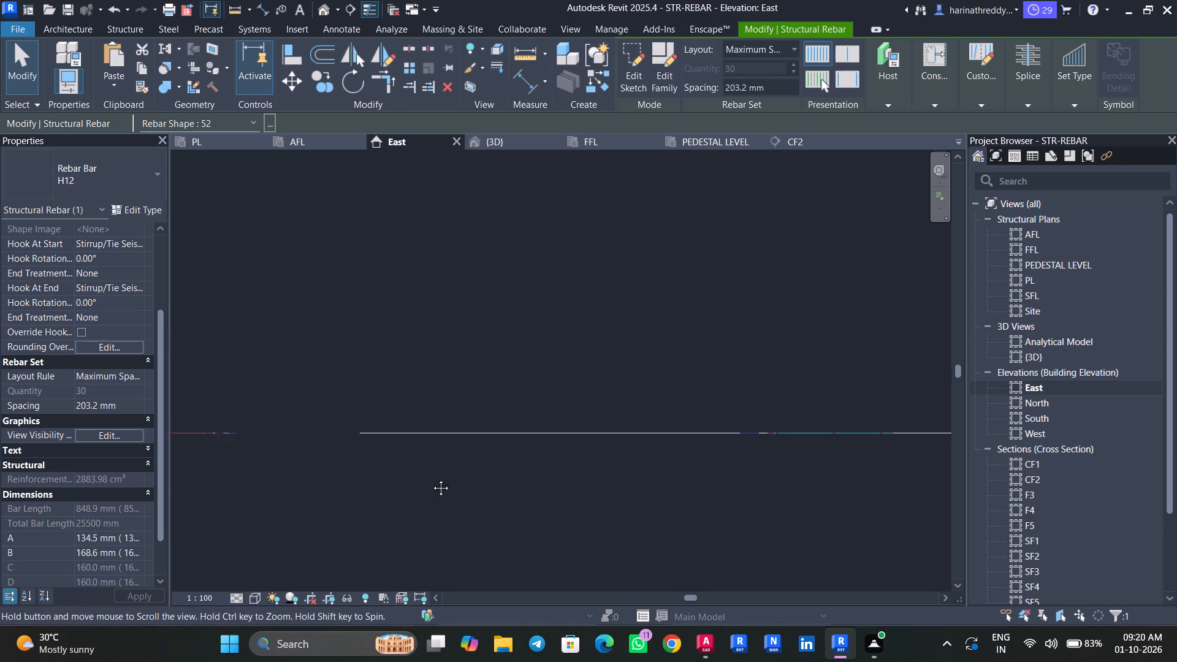
pyautogui.moveTo(432, 479); pyautogui.dragTo(429, 479, button='middle')
pyautogui.moveTo(911, 493); pyautogui.dragTo(350, 479, button='middle')
pyautogui.moveTo(794, 480); pyautogui.dragTo(668, 485, button='middle')
pyautogui.scroll(11, 604, 414)
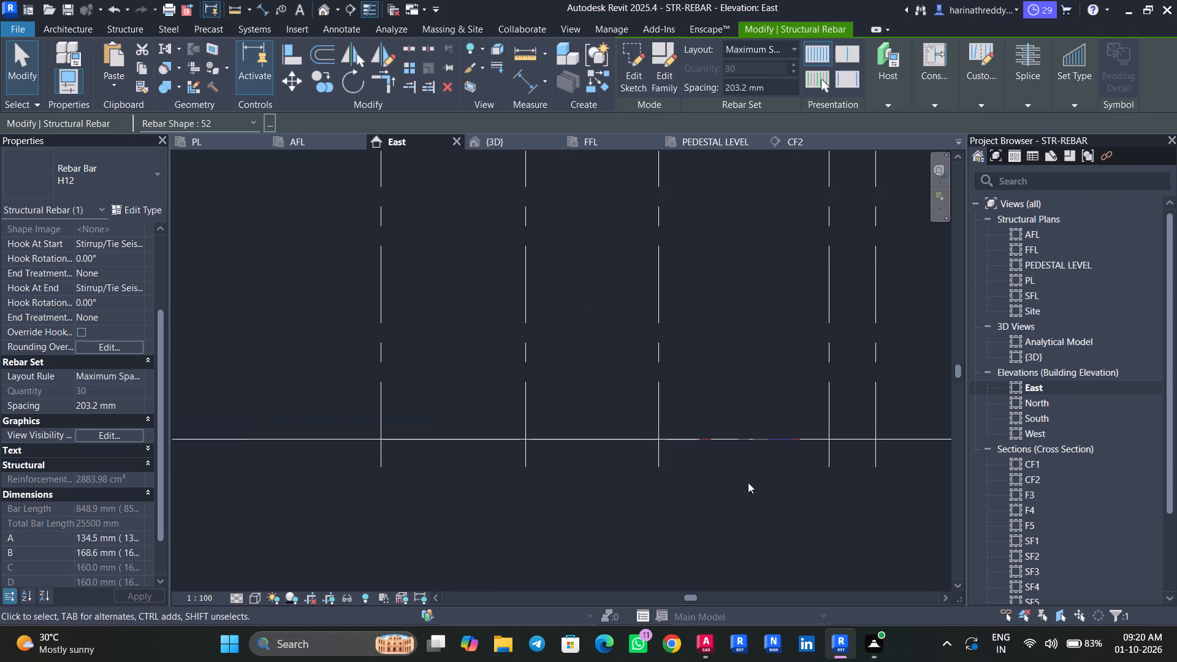
# In the North elevation, extend the western inner C6 stirrup set down into the footing to just above its bottom mesh.
pyautogui.doubleClick(1047, 405)
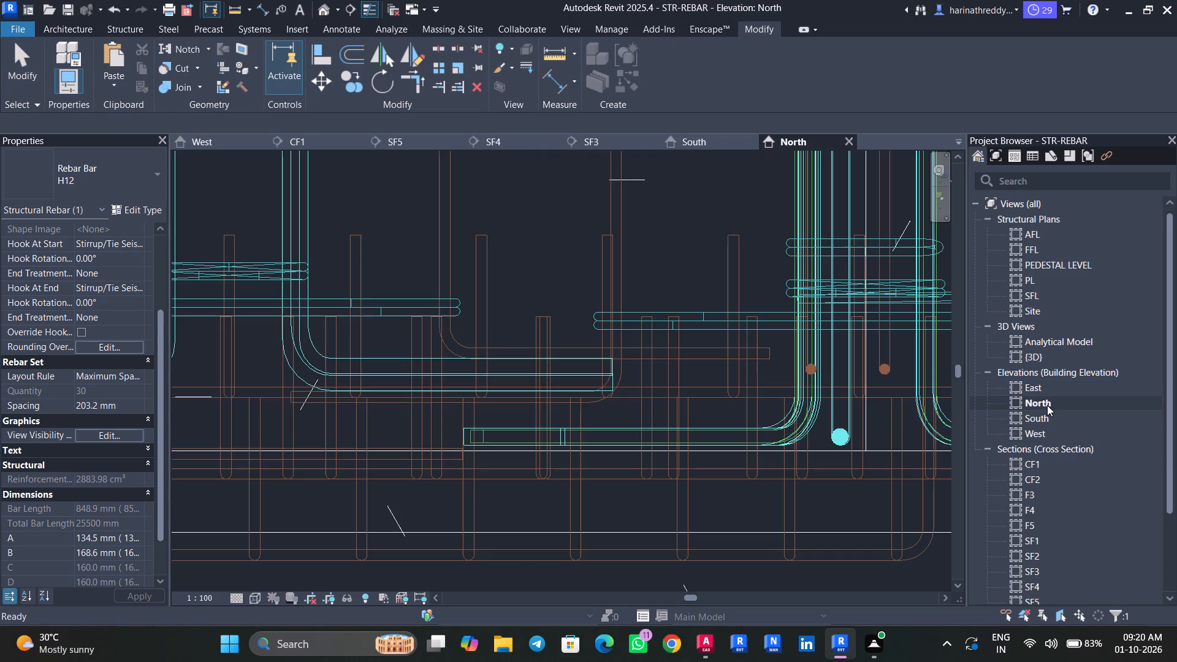
pyautogui.scroll(-13, 747, 439)
pyautogui.scroll(1, 746, 440)
pyautogui.scroll(-8, 746, 440)
pyautogui.scroll(1, 746, 440)
pyautogui.scroll(-4, 746, 440)
pyautogui.scroll(12, 774, 416)
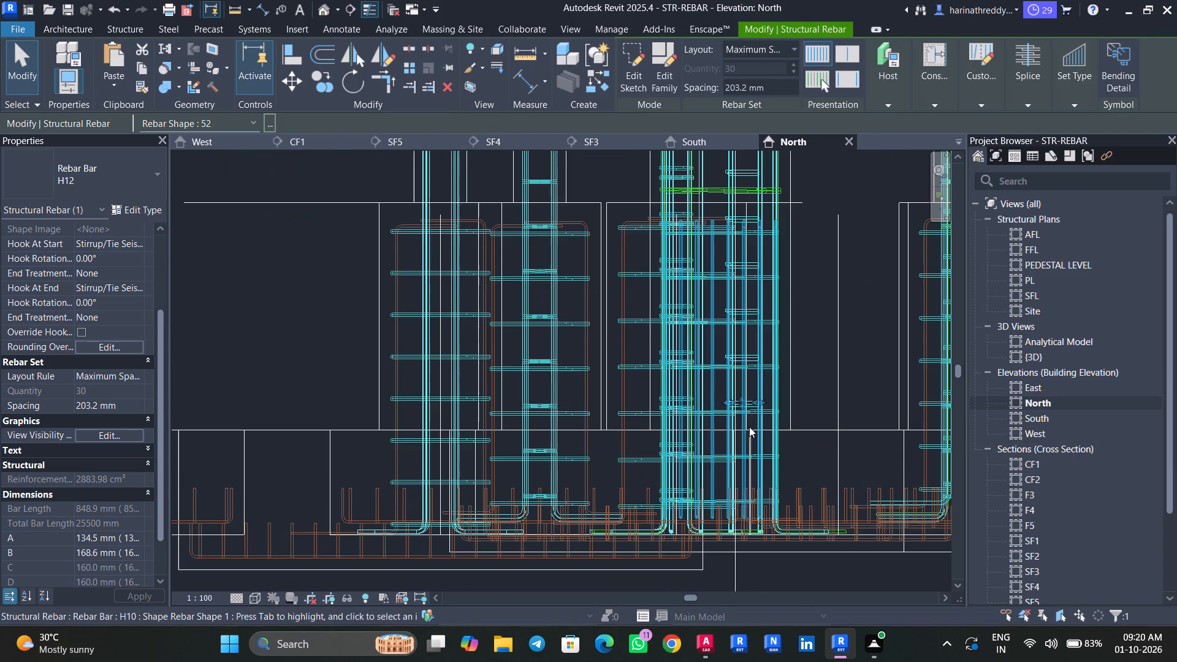
pyautogui.moveTo(739, 409); pyautogui.dragTo(746, 508)
pyautogui.moveTo(812, 230); pyautogui.dragTo(780, 499, button='middle')
pyautogui.scroll(-3, 775, 369)
pyautogui.moveTo(806, 243); pyautogui.dragTo(805, 261, button='middle')
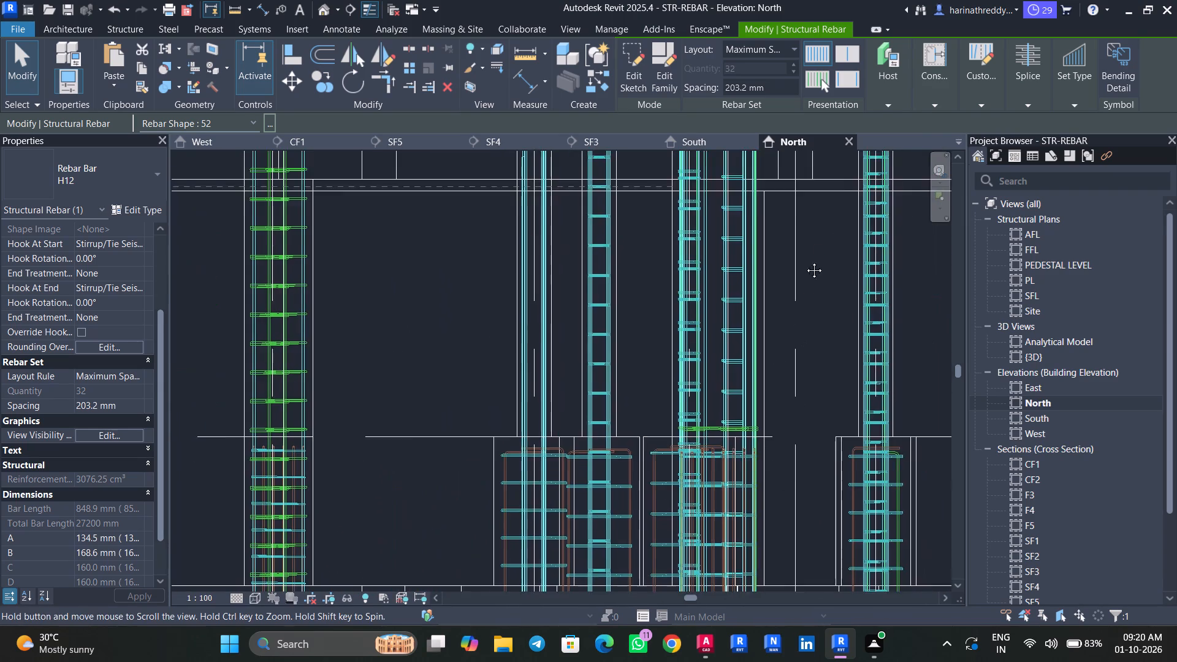
pyautogui.moveTo(805, 261); pyautogui.dragTo(790, 430, button='middle')
pyautogui.press('Escape')
pyautogui.press('Escape')
# Change the bar type of the outer and both inner C6 stirrup sets to H8.
pyautogui.click(727, 288)
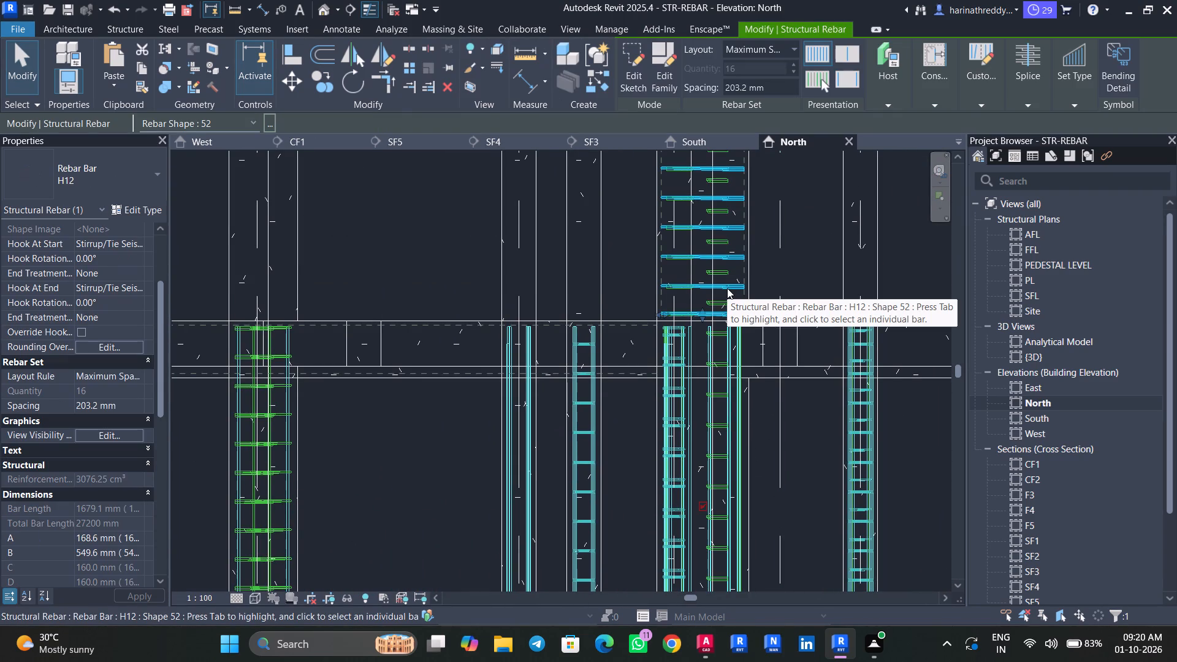
pyautogui.click(63, 169)
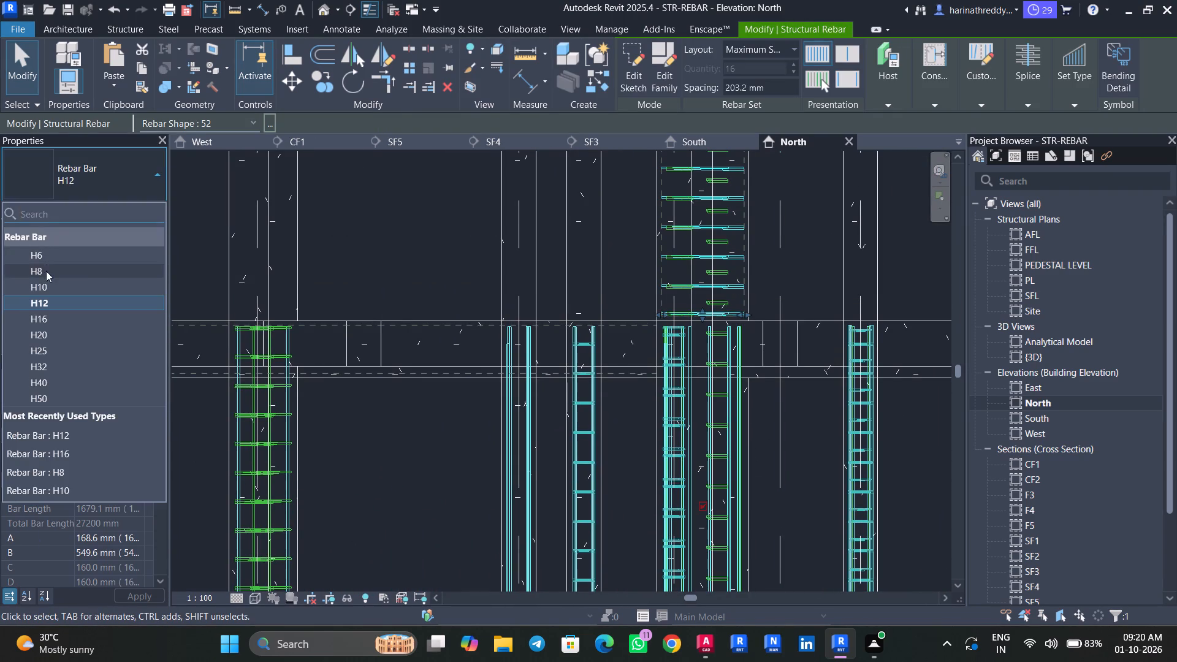
pyautogui.click(46, 271)
pyautogui.press('Escape')
pyautogui.press('Escape')
pyautogui.click(720, 367)
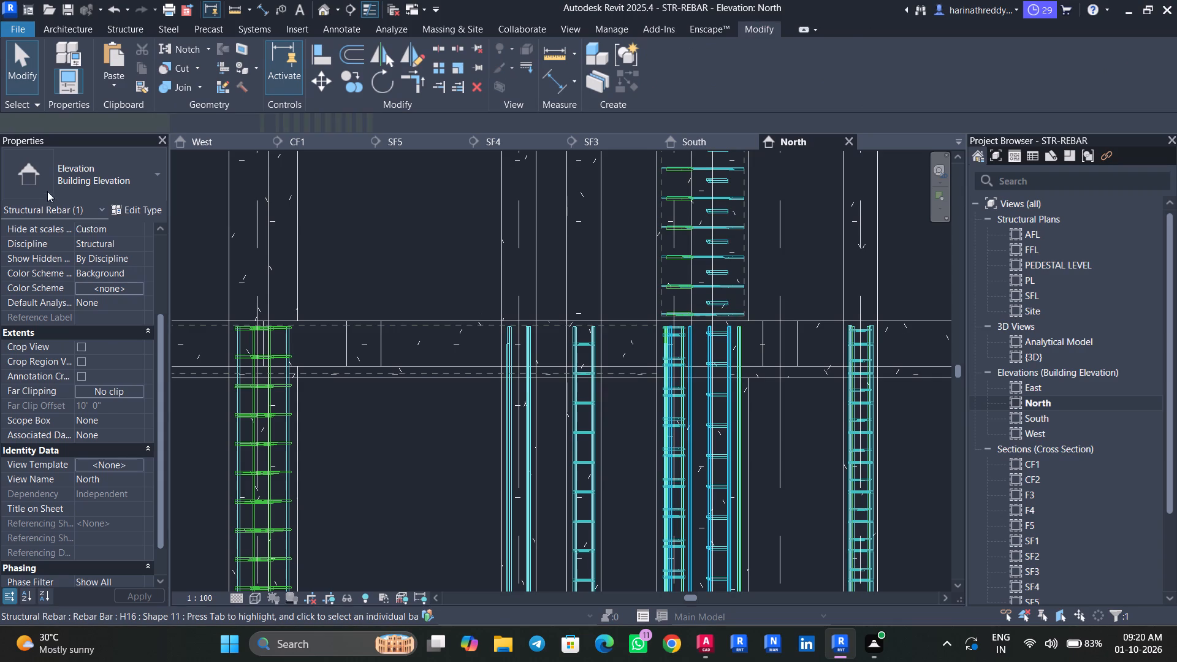
pyautogui.click(49, 179)
pyautogui.click(44, 271)
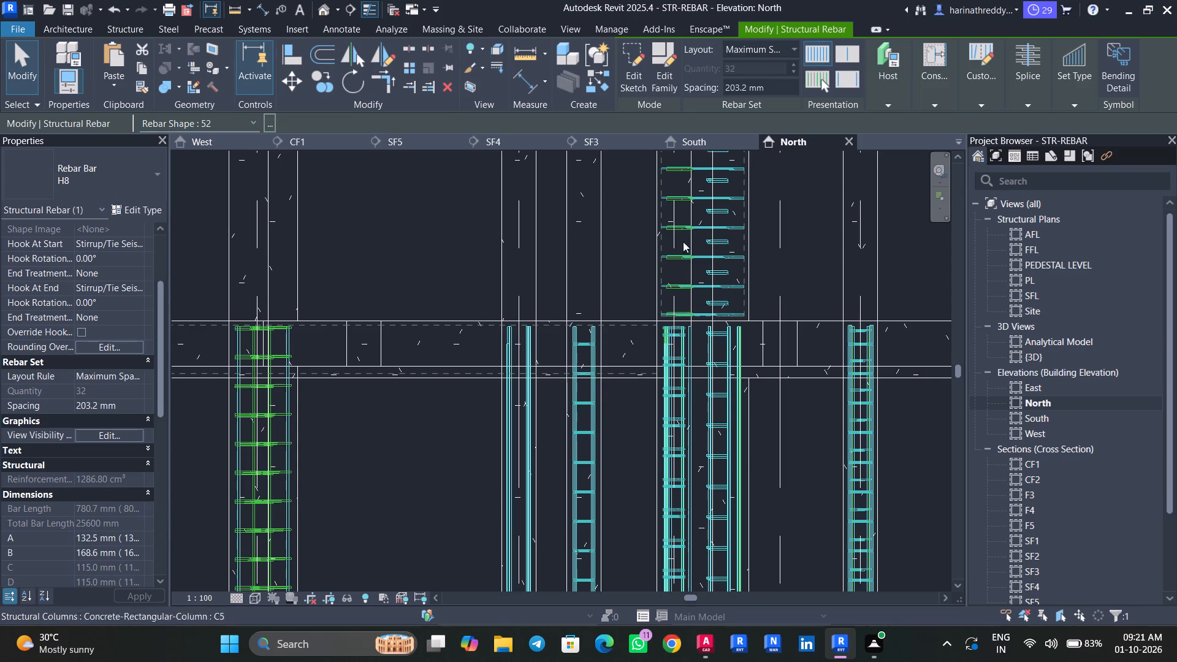
pyautogui.press('Escape')
pyautogui.press('Escape')
pyautogui.click(720, 227)
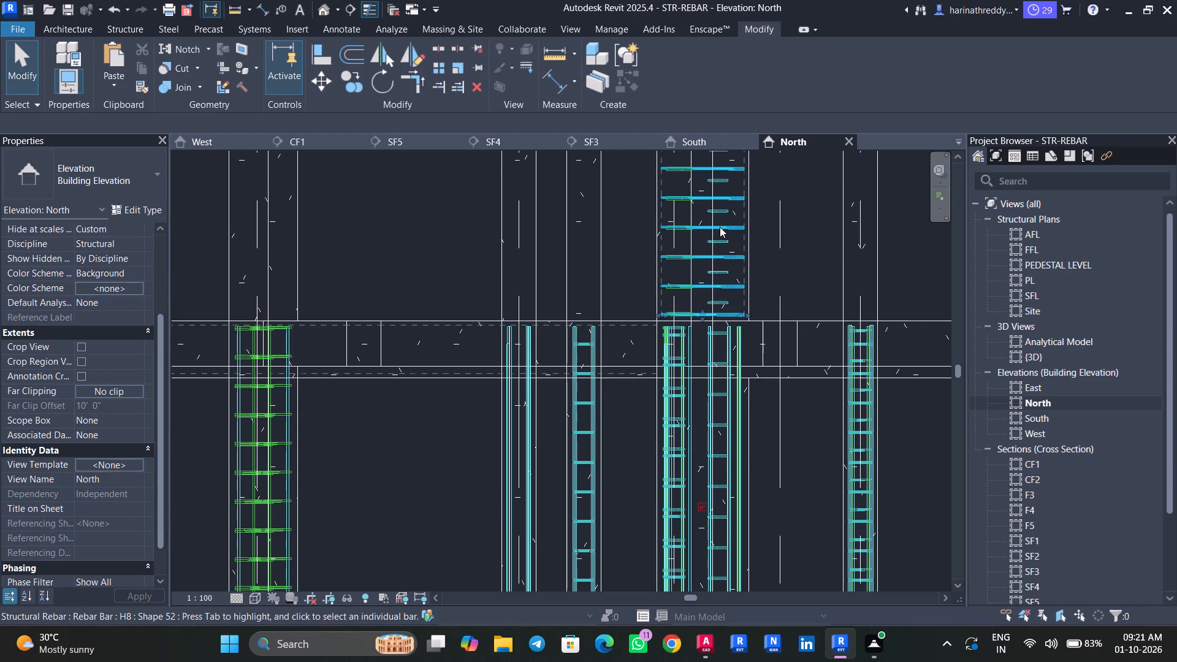
pyautogui.press('Escape')
pyautogui.press('Escape')
pyautogui.scroll(4, 674, 229)
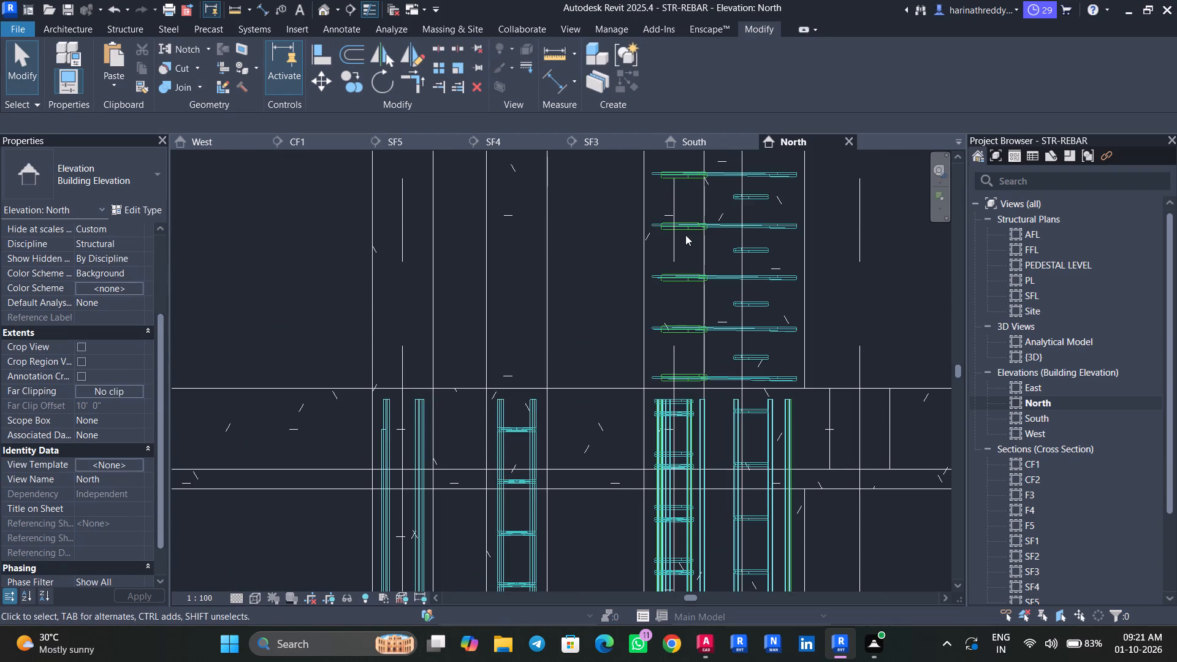
pyautogui.click(685, 235)
pyautogui.click(113, 182)
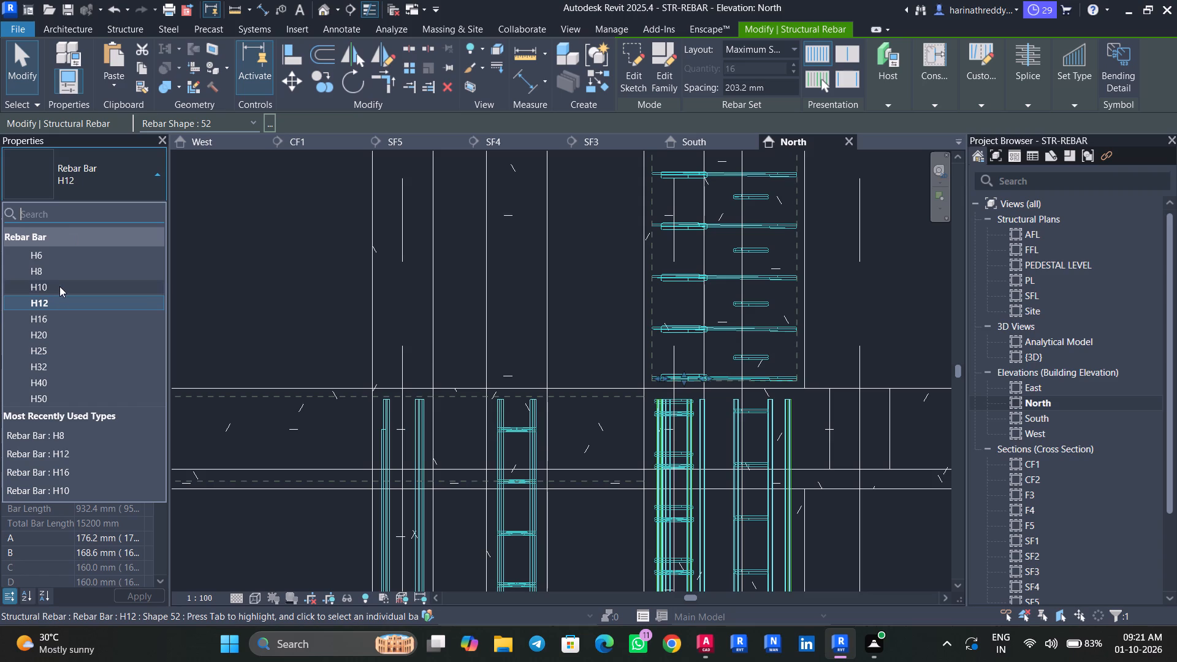
pyautogui.click(60, 275)
pyautogui.press('Escape')
pyautogui.press('Escape')
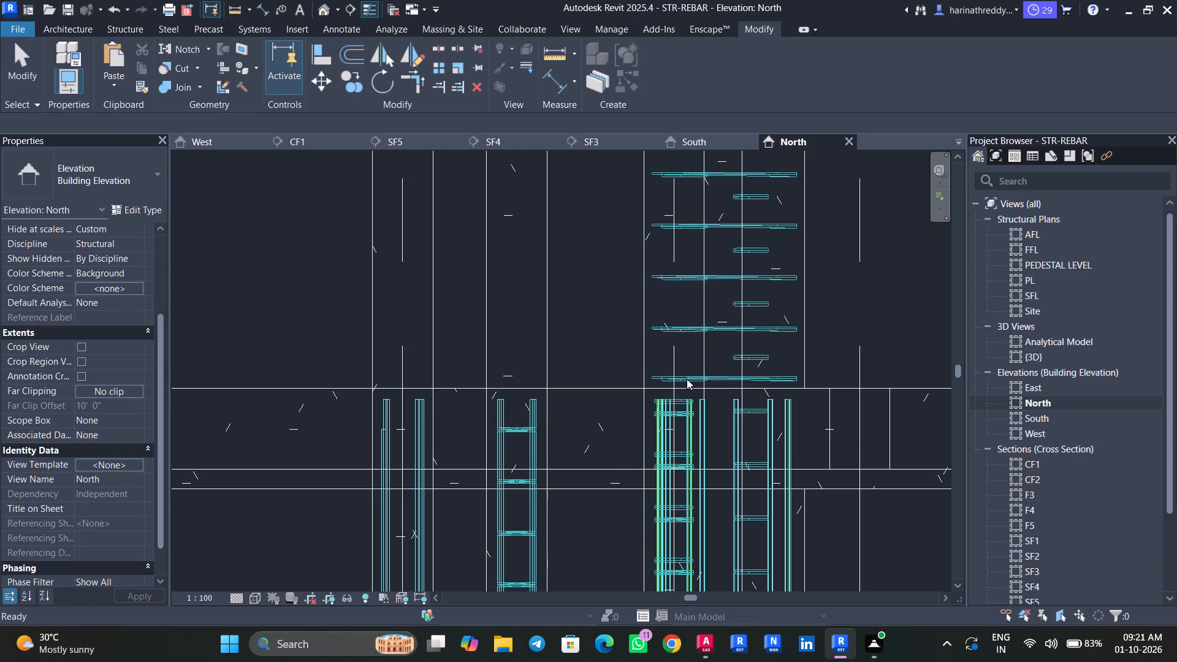
# Extend the eastern inner C6 stirrup set down through the plinth beam and pedestal into the footing.
pyautogui.click(687, 379)
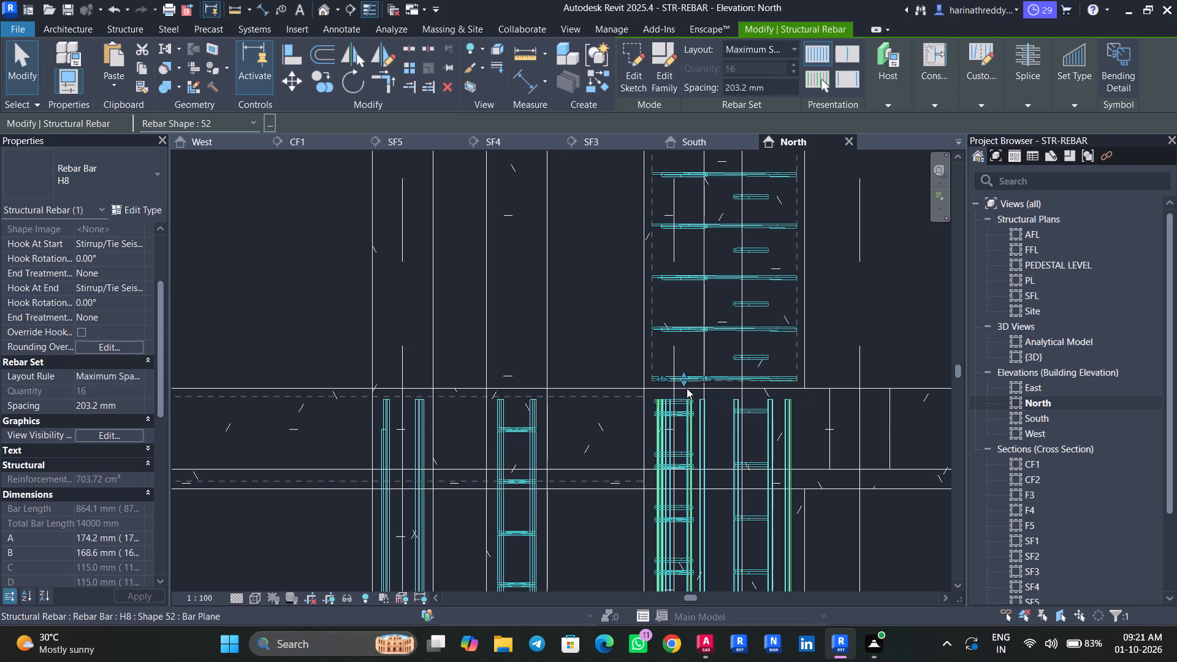
pyautogui.moveTo(691, 280); pyautogui.dragTo(684, 282)
pyautogui.moveTo(690, 284); pyautogui.dragTo(684, 282, button='right')
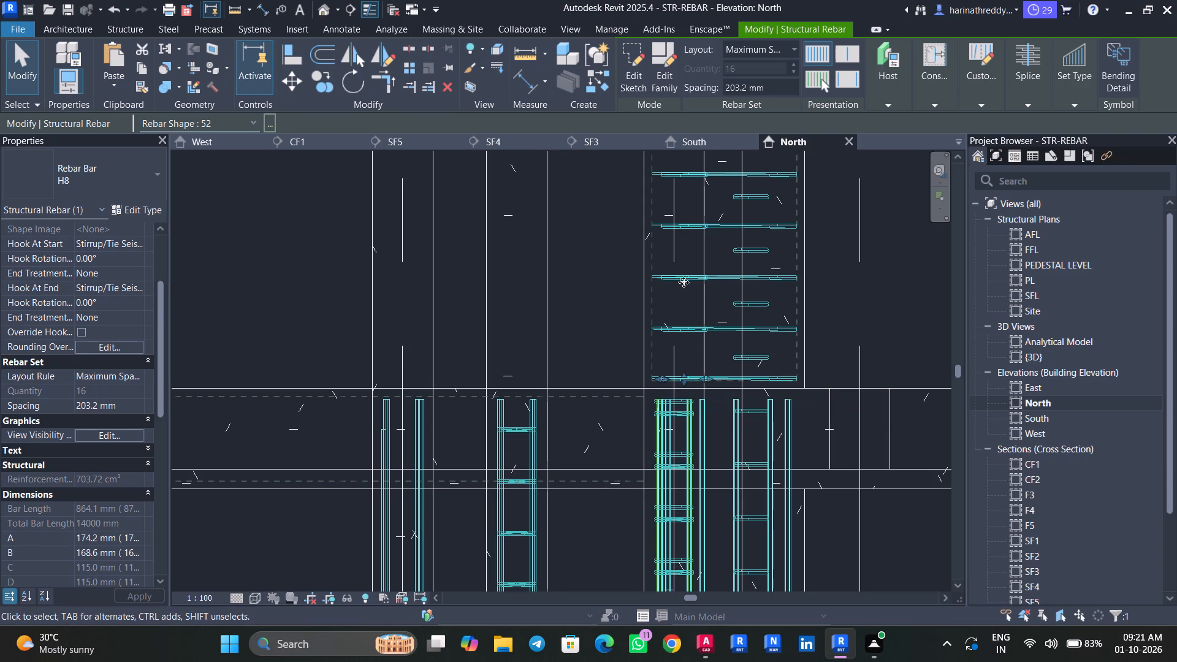
pyautogui.moveTo(684, 282); pyautogui.dragTo(683, 282, button='right')
pyautogui.moveTo(684, 282); pyautogui.dragTo(682, 282)
pyautogui.press('Escape')
pyautogui.press('Escape')
pyautogui.click(684, 381)
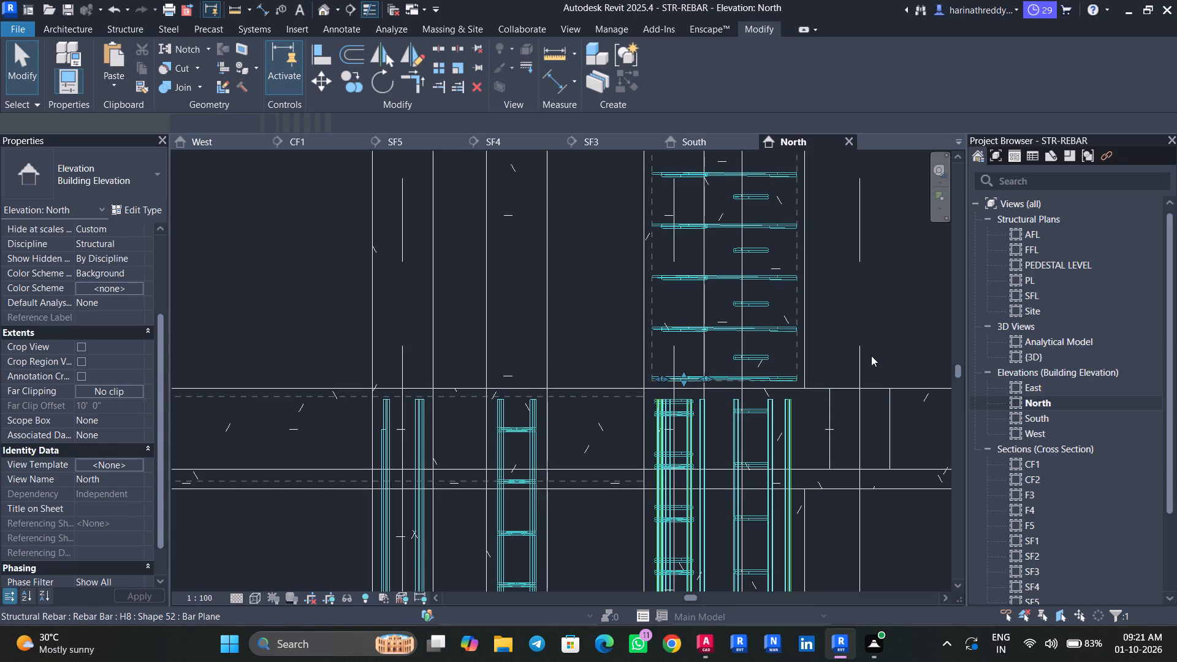
pyautogui.moveTo(871, 348); pyautogui.dragTo(785, 234, button='middle')
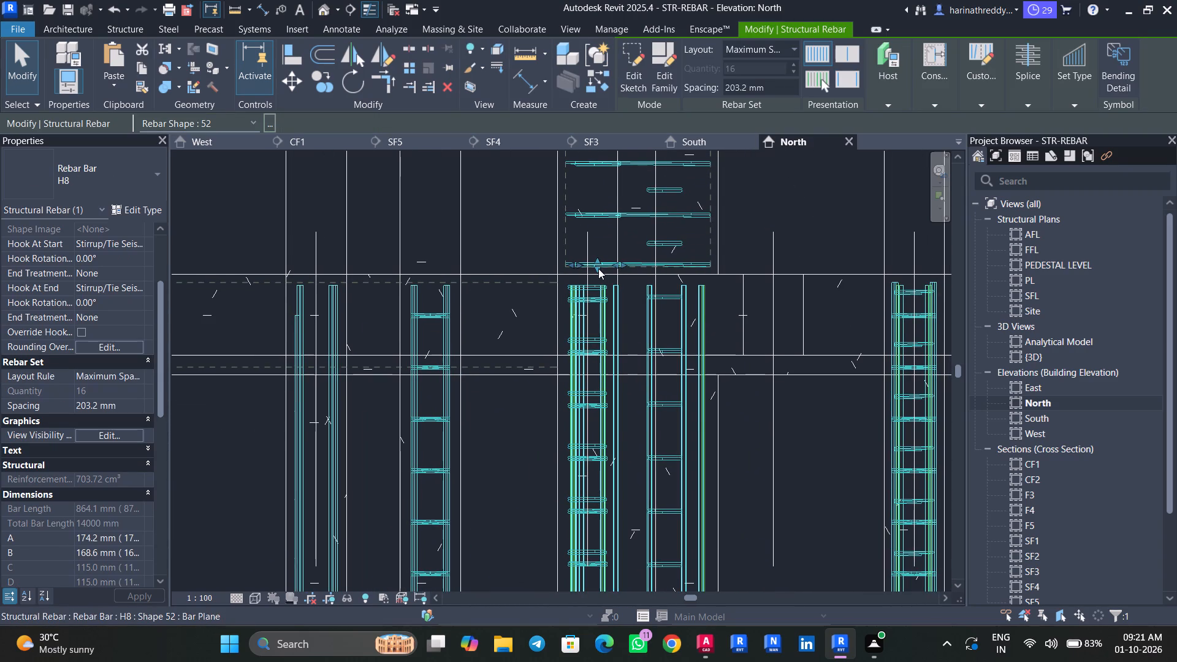
pyautogui.moveTo(598, 268); pyautogui.dragTo(582, 541)
pyautogui.moveTo(655, 509); pyautogui.dragTo(649, 279, button='middle')
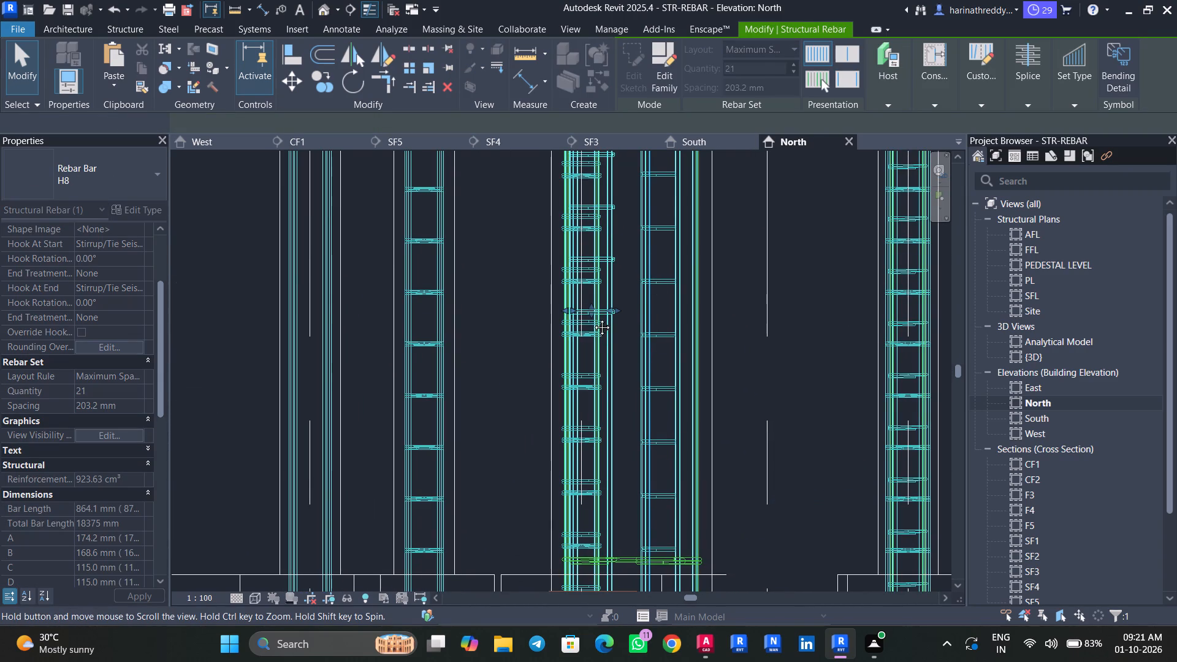
pyautogui.scroll(3, 581, 306)
pyautogui.moveTo(598, 318); pyautogui.dragTo(592, 518)
pyautogui.moveTo(666, 496); pyautogui.dragTo(633, 206, button='middle')
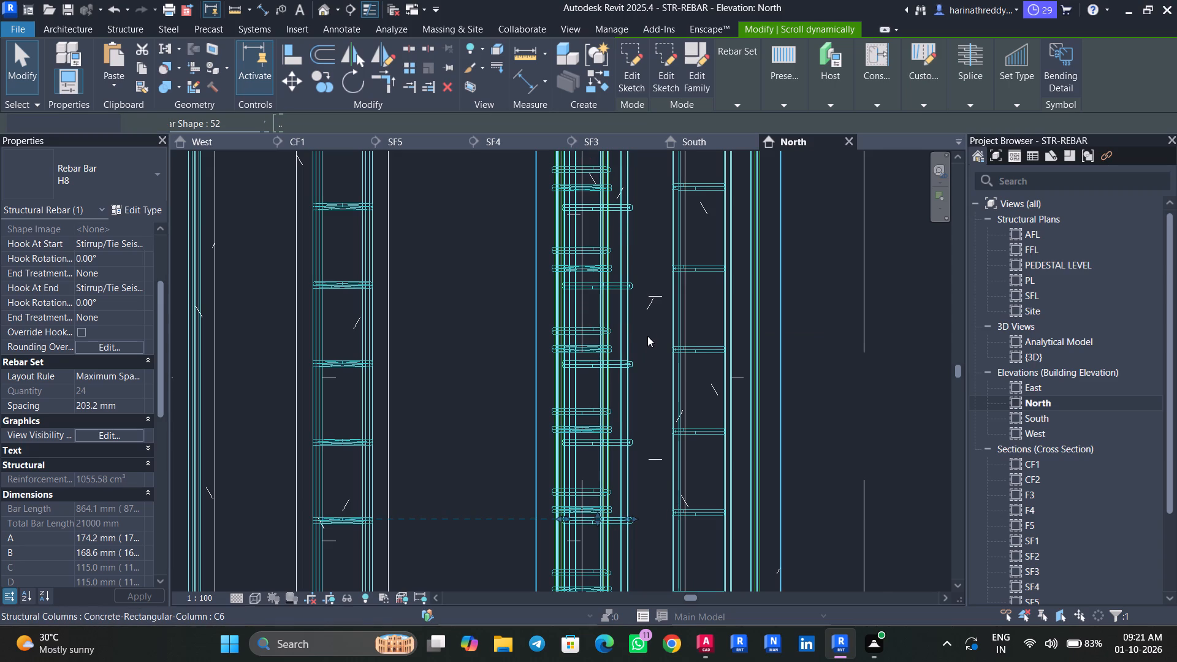
pyautogui.scroll(-5, 647, 336)
pyautogui.moveTo(632, 346); pyautogui.dragTo(630, 259, button='middle')
pyautogui.moveTo(603, 204); pyautogui.dragTo(604, 553)
pyautogui.press('Escape')
pyautogui.press('Escape')
# Lower the top end of the western inner C6 stirrup set to just below the top of the plinth beam.
pyautogui.moveTo(759, 225); pyautogui.dragTo(733, 550, button='middle')
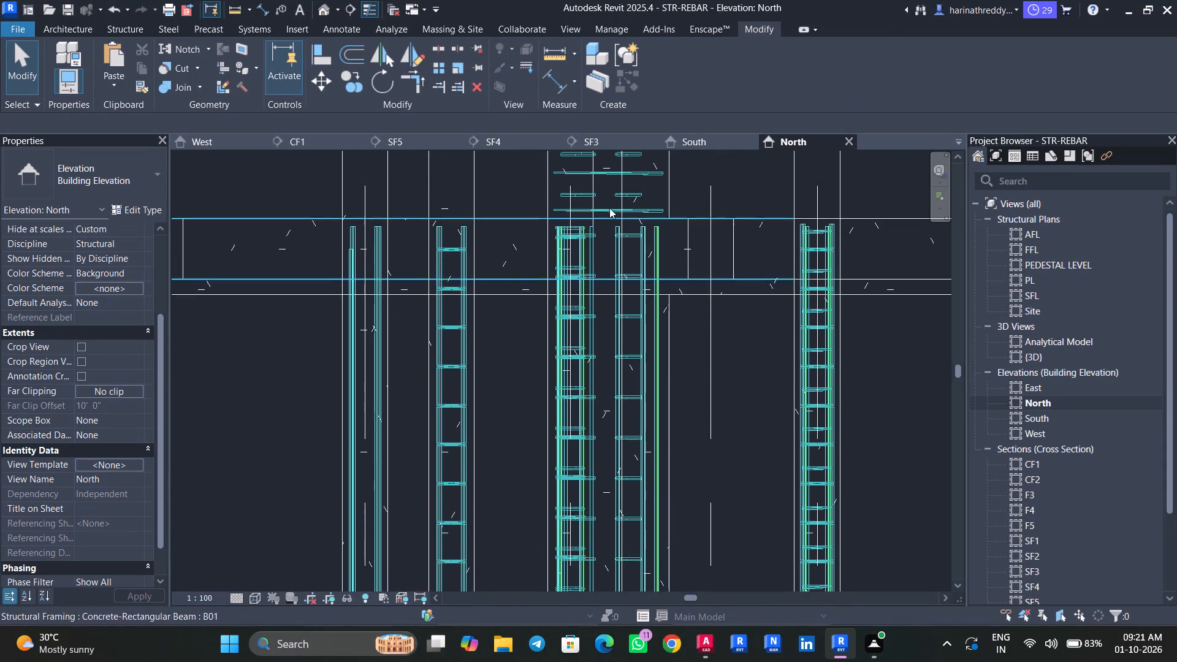
pyautogui.click(609, 209)
pyautogui.press('Escape')
pyautogui.press('Escape')
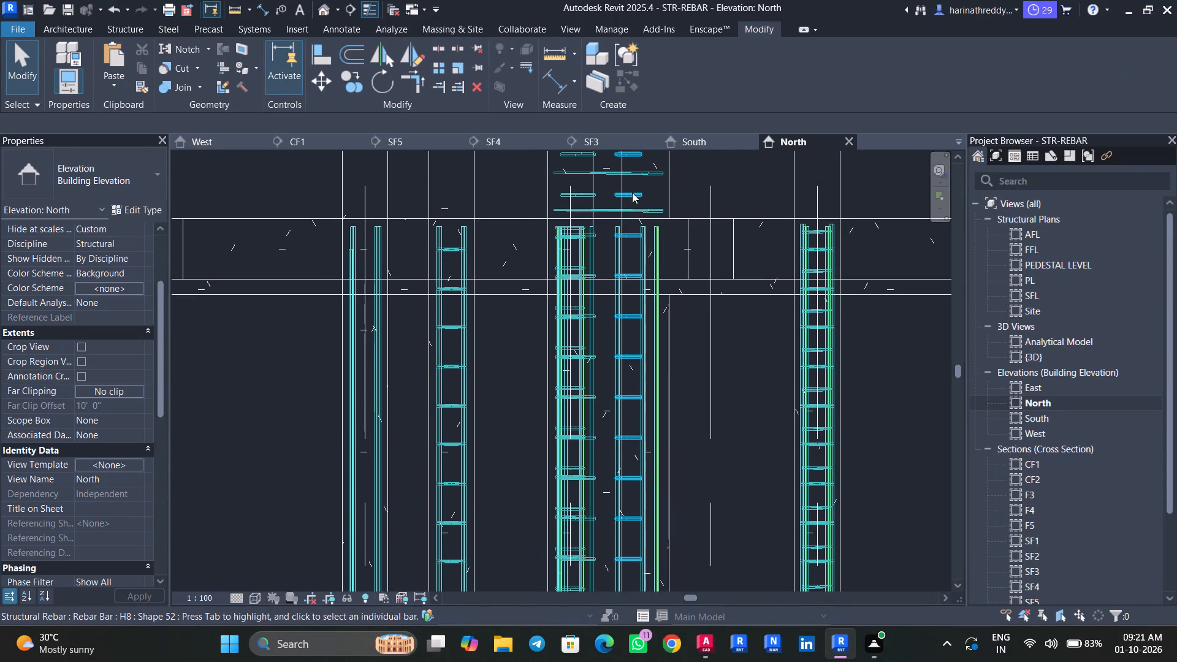
pyautogui.click(632, 192)
pyautogui.scroll(-4, 709, 194)
pyautogui.moveTo(709, 194); pyautogui.dragTo(699, 359, button='middle')
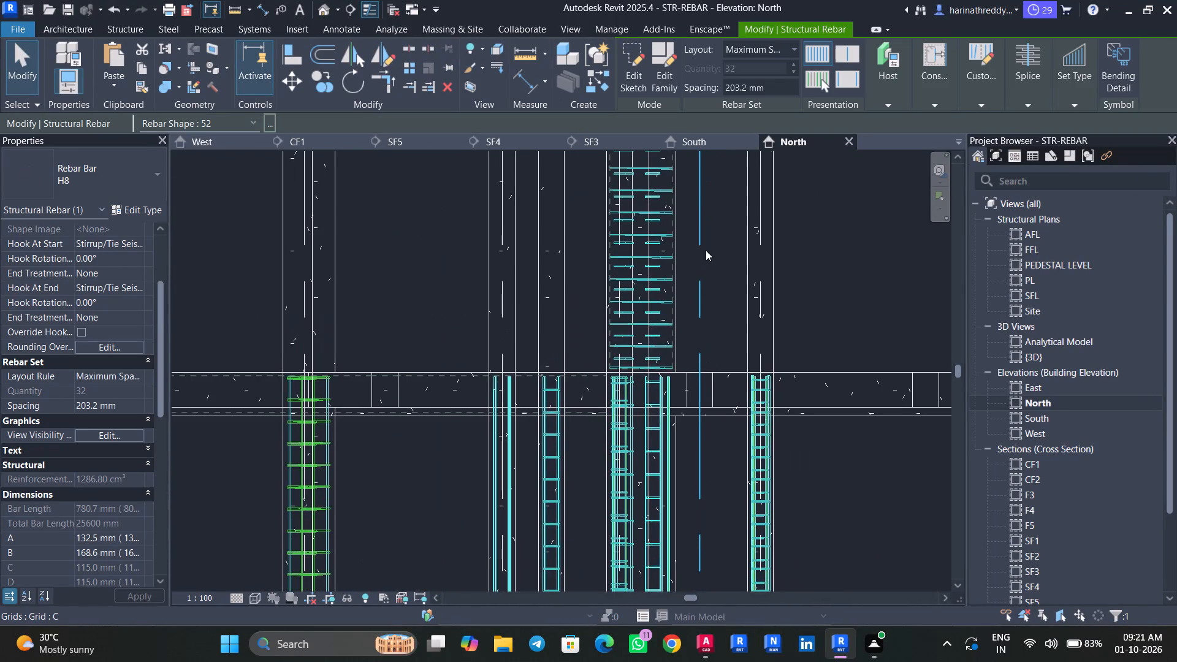
pyautogui.scroll(-4, 706, 250)
pyautogui.moveTo(707, 240); pyautogui.dragTo(699, 381, button='middle')
pyautogui.moveTo(669, 270); pyautogui.dragTo(669, 271)
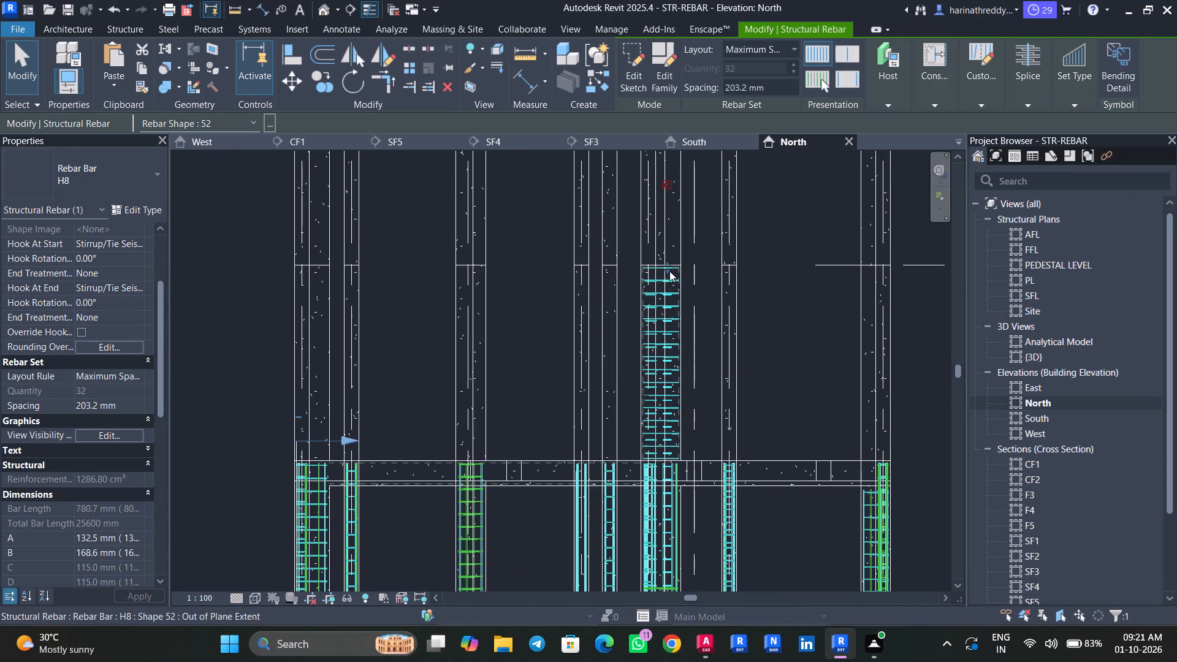
pyautogui.moveTo(669, 271); pyautogui.dragTo(662, 466)
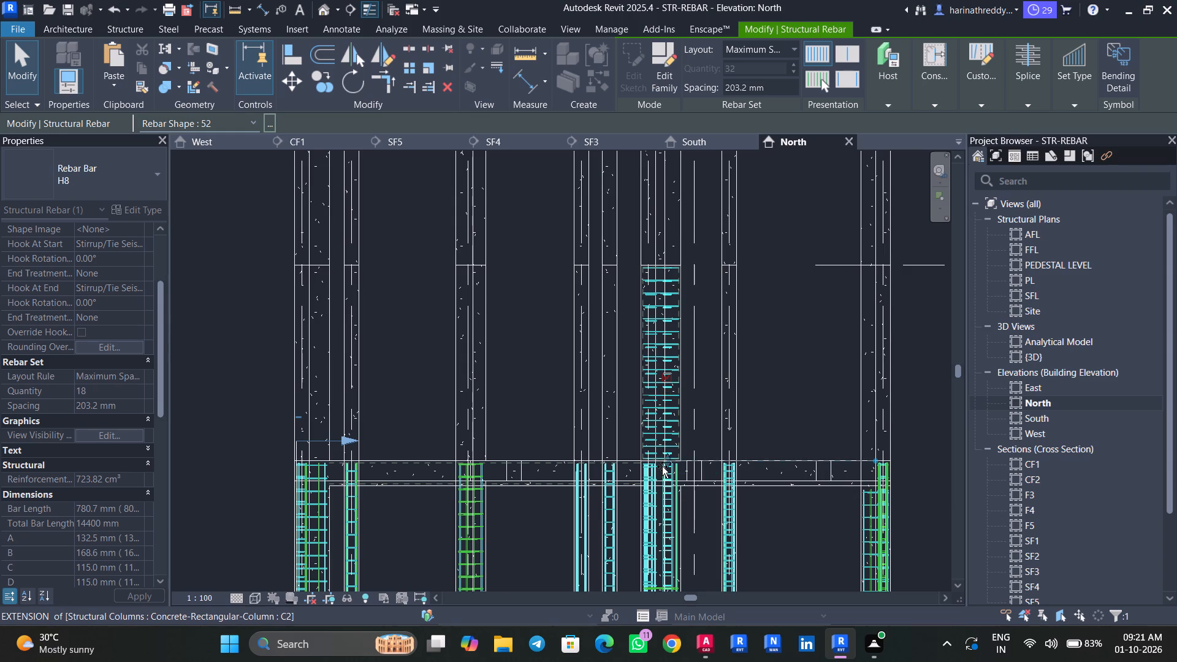
pyautogui.moveTo(662, 466); pyautogui.dragTo(664, 473)
pyautogui.scroll(3, 685, 462)
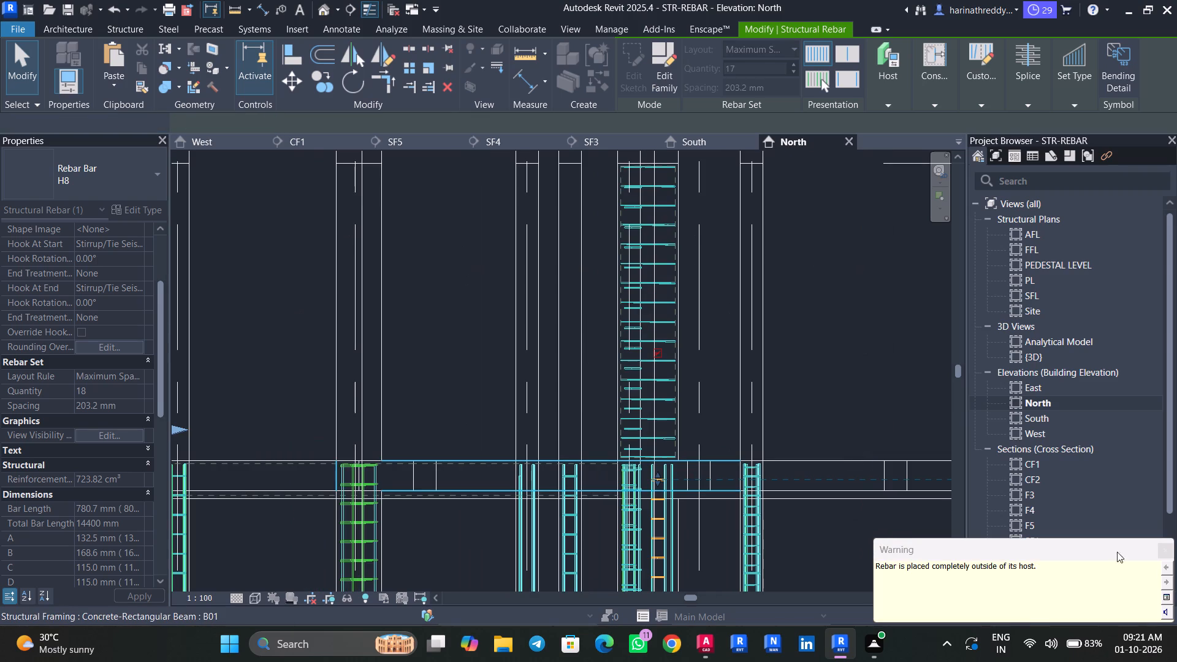
pyautogui.click(1165, 552)
pyautogui.press('Escape')
pyautogui.press('Escape')
pyautogui.press('Escape')
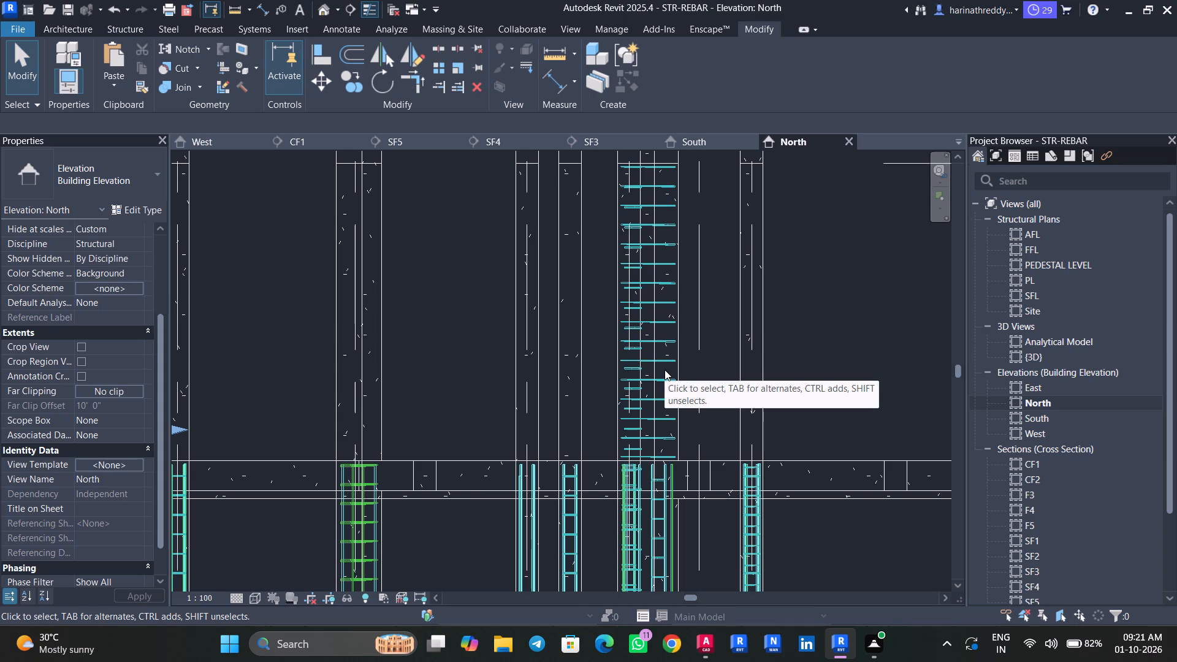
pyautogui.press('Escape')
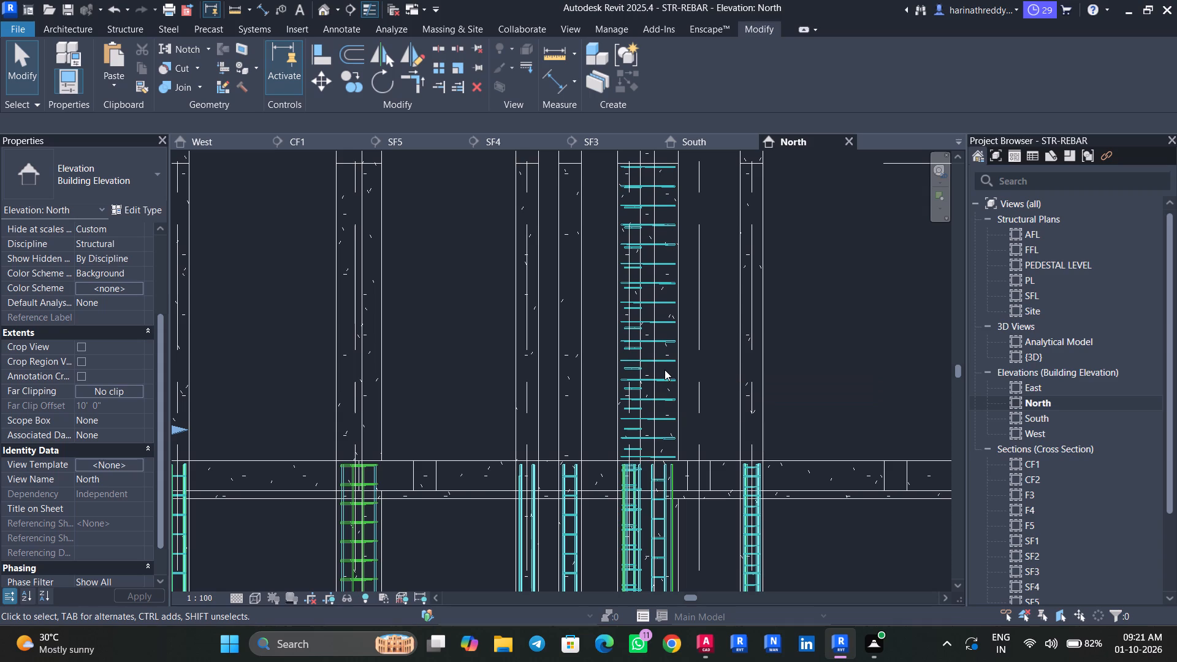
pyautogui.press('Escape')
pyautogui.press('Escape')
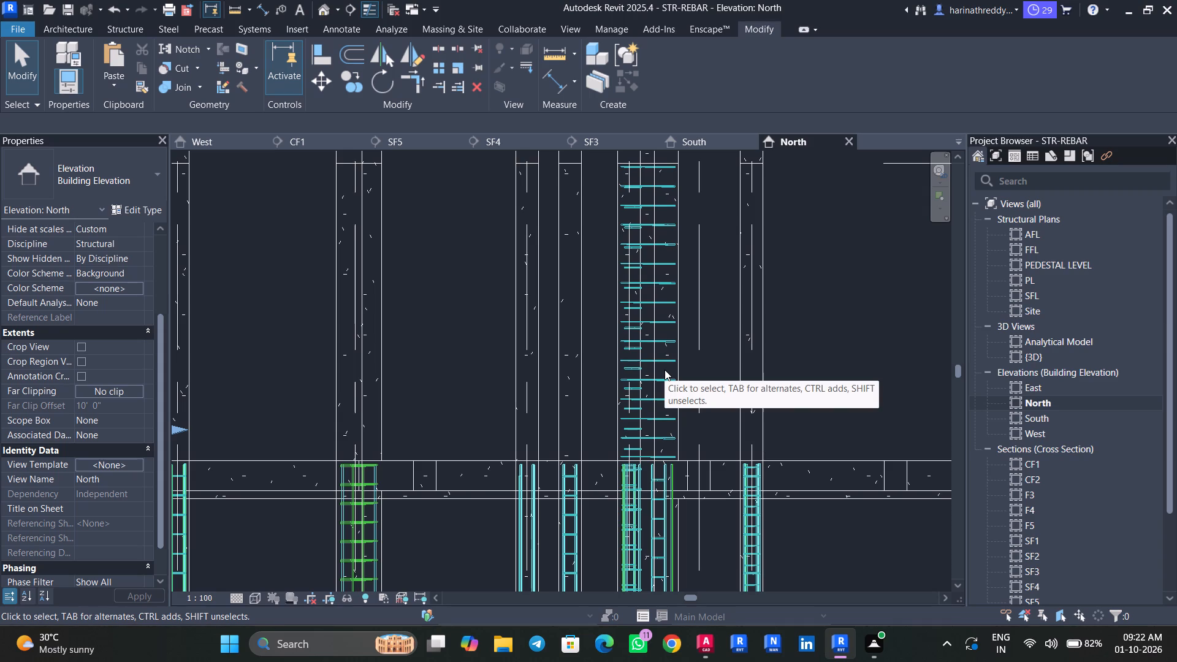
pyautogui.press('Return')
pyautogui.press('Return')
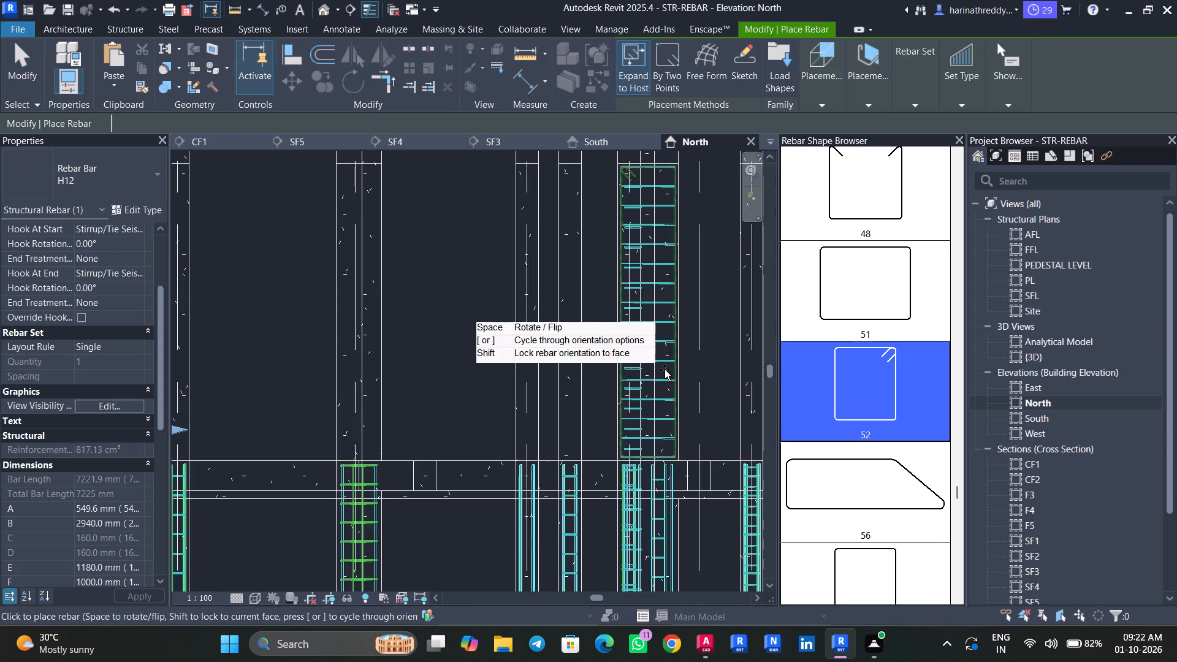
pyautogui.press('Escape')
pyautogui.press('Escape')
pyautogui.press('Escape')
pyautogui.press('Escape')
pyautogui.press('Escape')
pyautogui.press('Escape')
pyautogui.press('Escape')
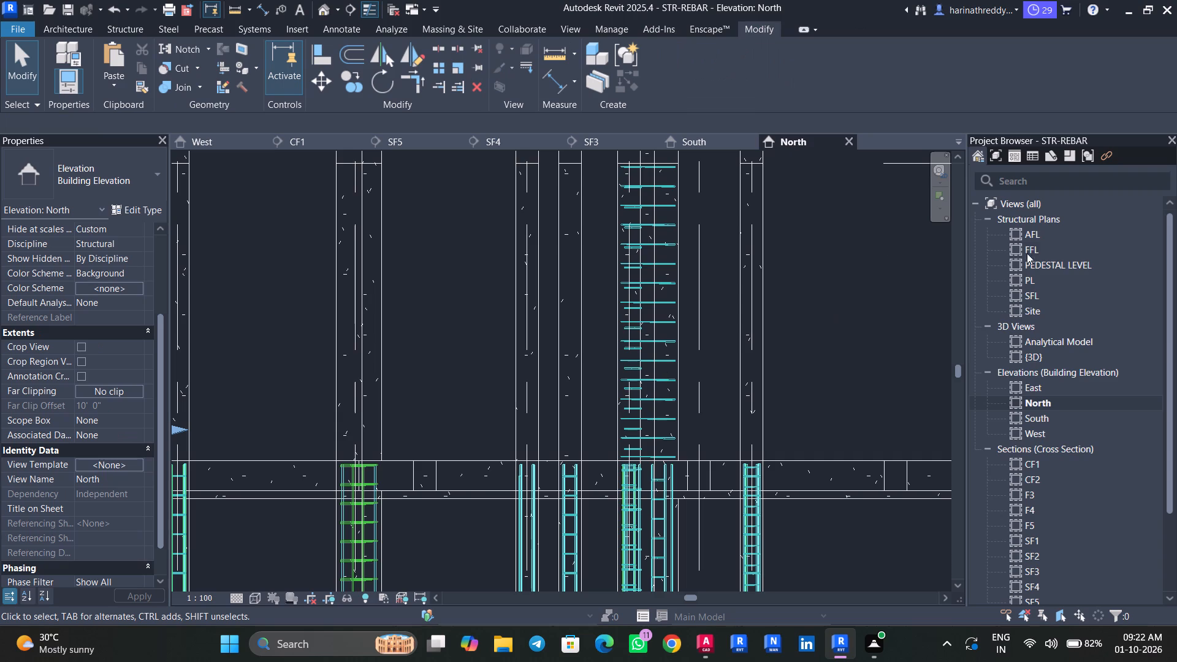
# Lower the top end of the eastern inner C6 stirrup set to just below the top of the plinth beam.
pyautogui.click(633, 229)
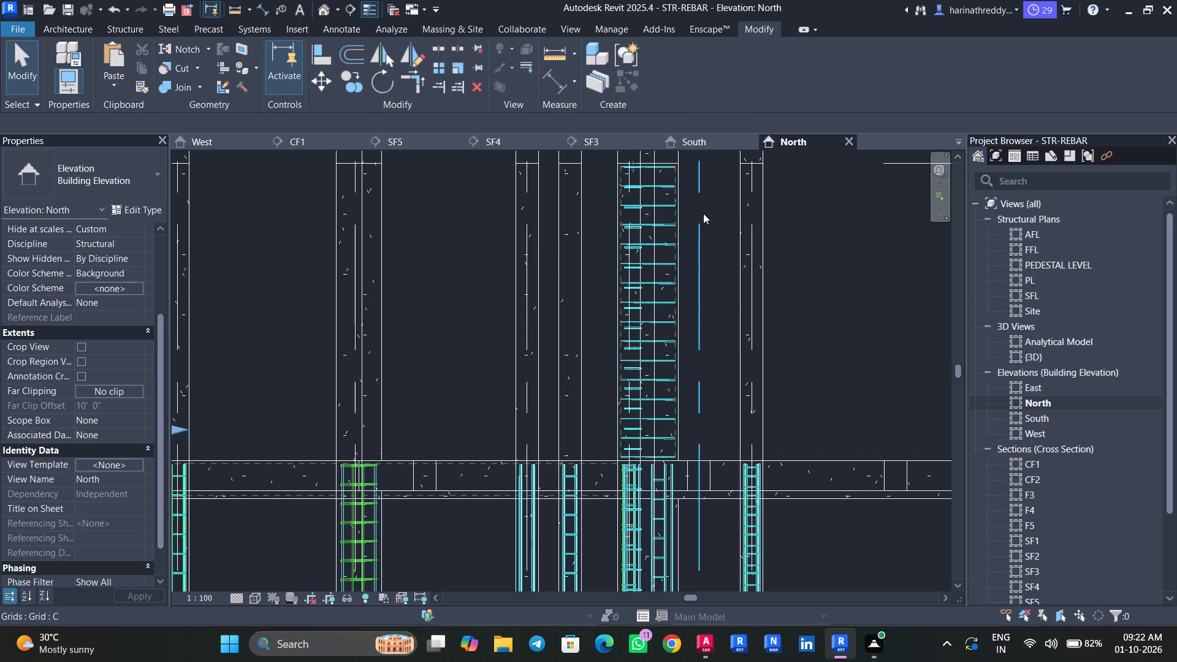
pyautogui.moveTo(703, 215); pyautogui.dragTo(712, 306, button='middle')
pyautogui.moveTo(642, 261); pyautogui.dragTo(636, 365)
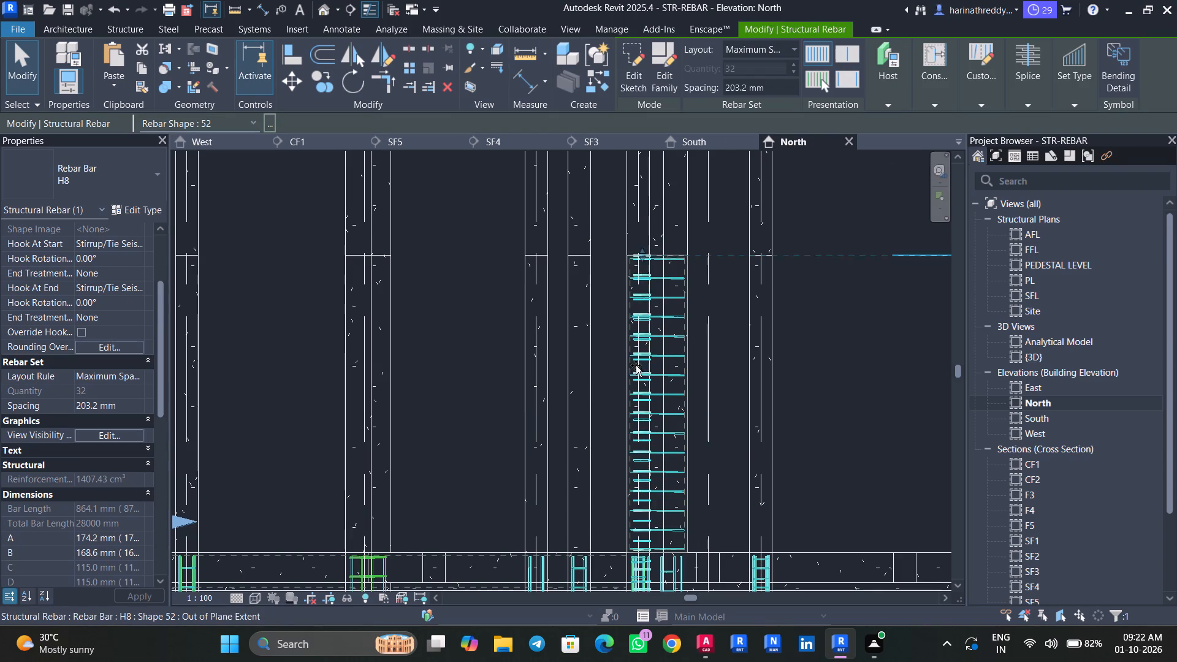
pyautogui.moveTo(636, 365); pyautogui.dragTo(652, 564)
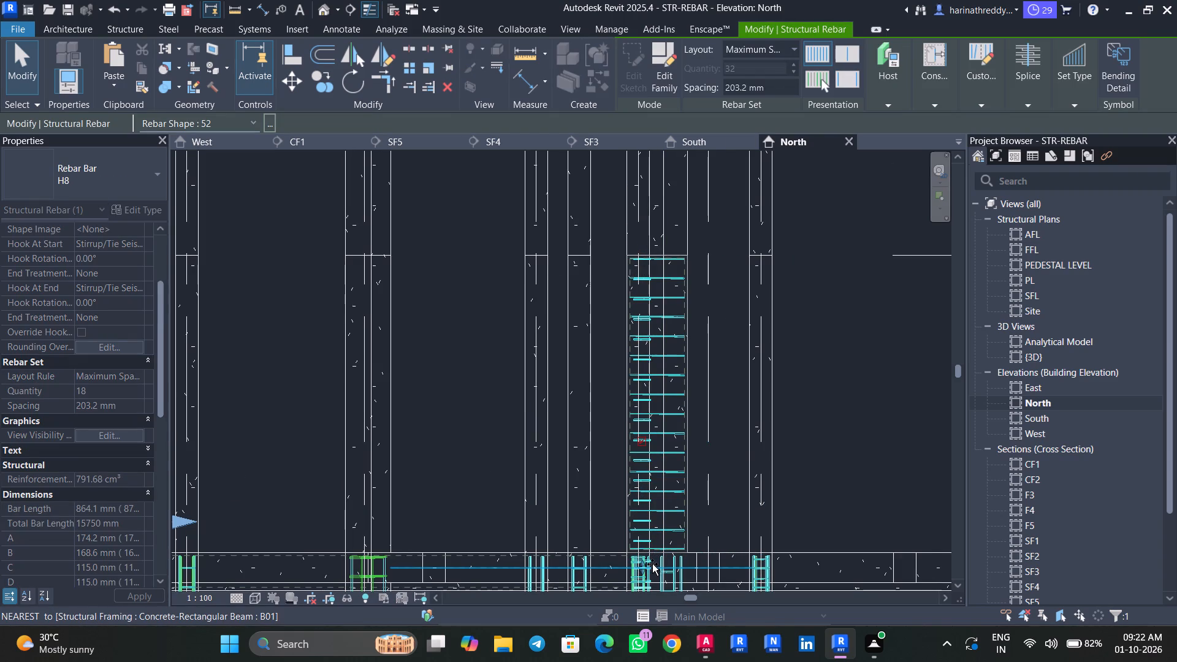
pyautogui.moveTo(652, 564); pyautogui.dragTo(651, 561)
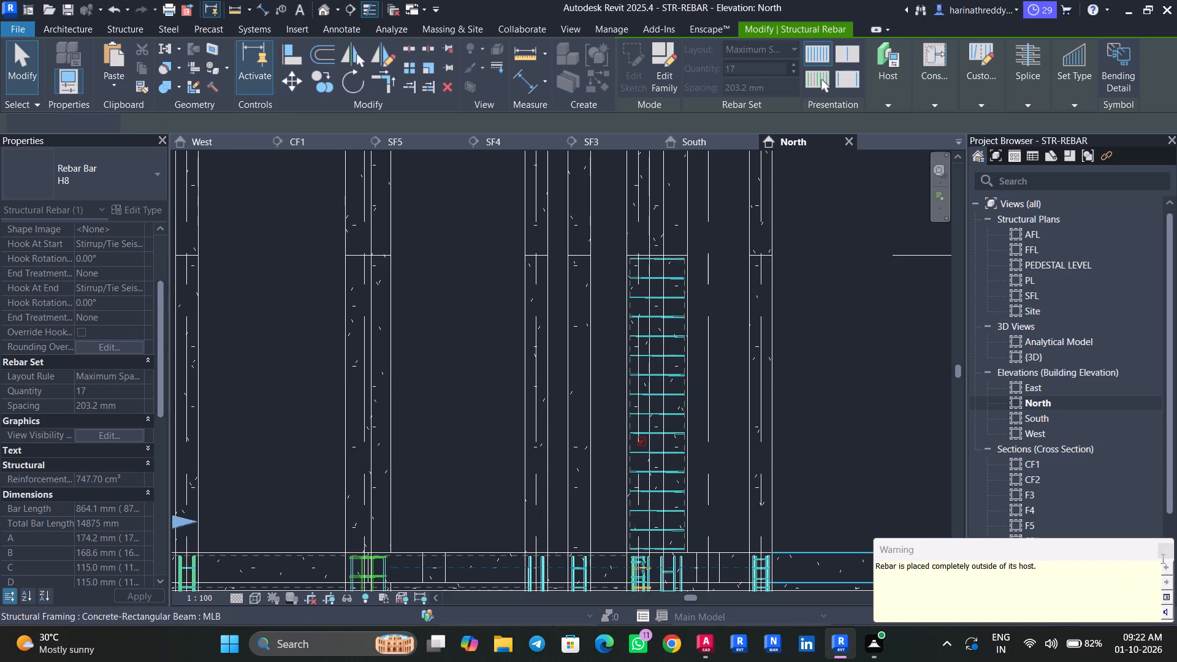
pyautogui.click(1165, 551)
pyautogui.press('Escape')
pyautogui.press('Escape')
pyautogui.press('Escape')
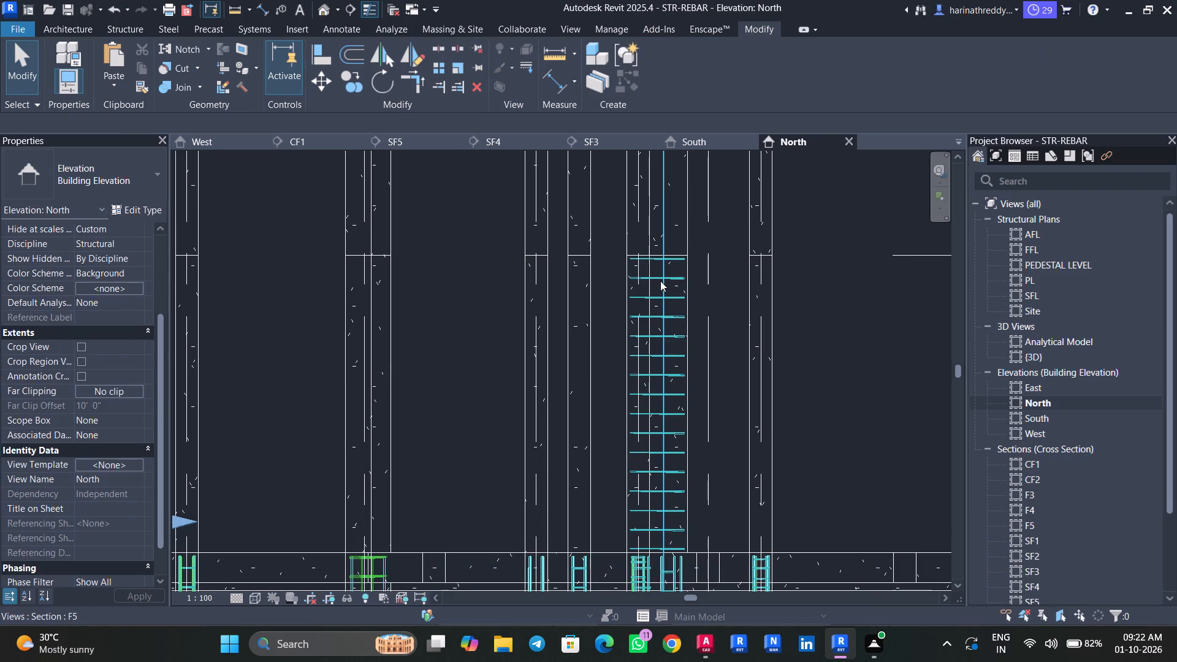
# Extend the outer C6 stirrup set down through the plinth beam and pedestal into the footing.
pyautogui.click(680, 273)
pyautogui.moveTo(716, 420); pyautogui.dragTo(729, 199, button='middle')
pyautogui.moveTo(726, 280); pyautogui.dragTo(726, 175, button='middle')
pyautogui.scroll(1, 726, 175)
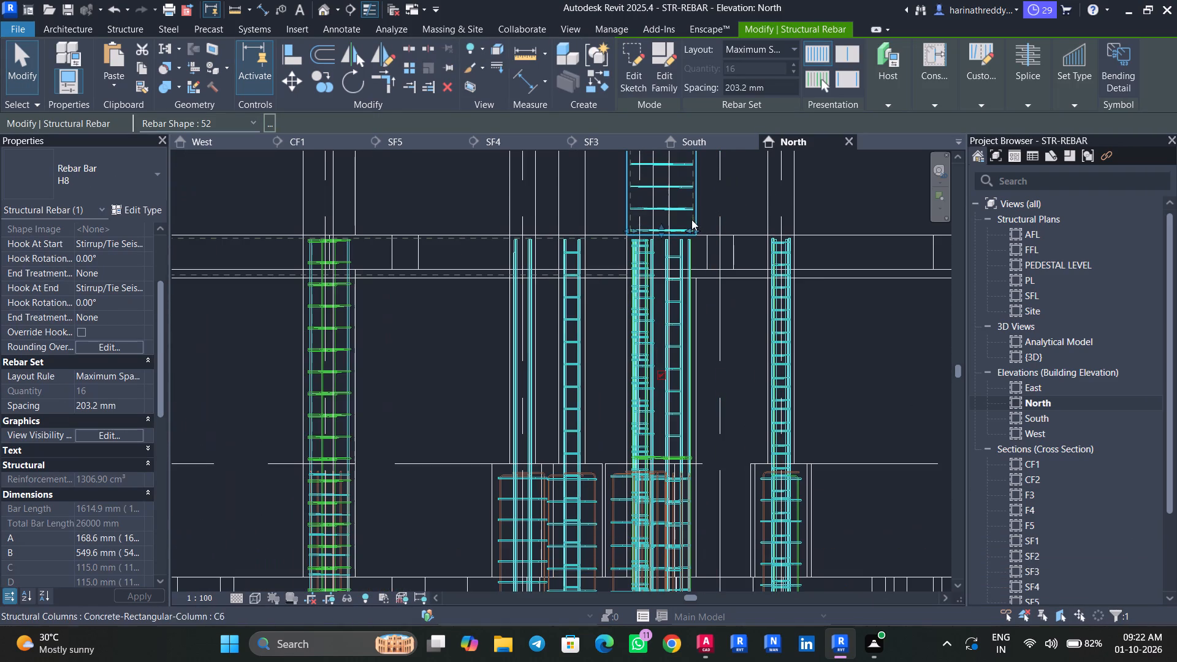
pyautogui.moveTo(663, 234); pyautogui.dragTo(679, 566)
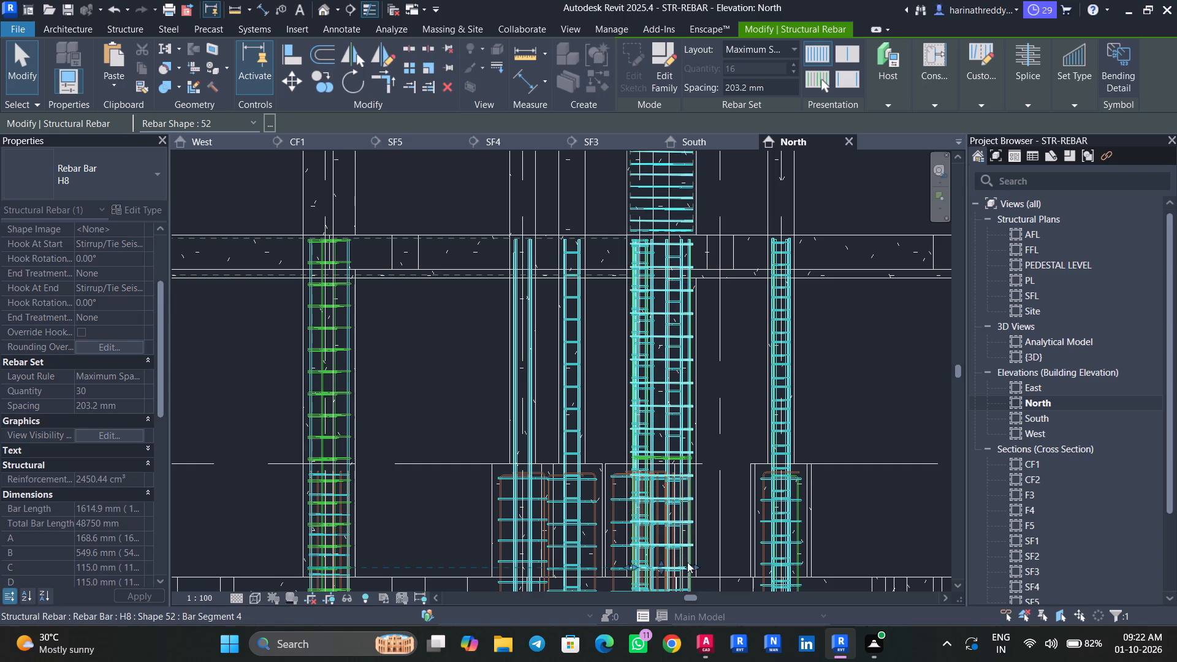
pyautogui.moveTo(711, 536); pyautogui.dragTo(737, 370, button='middle')
pyautogui.scroll(3, 701, 417)
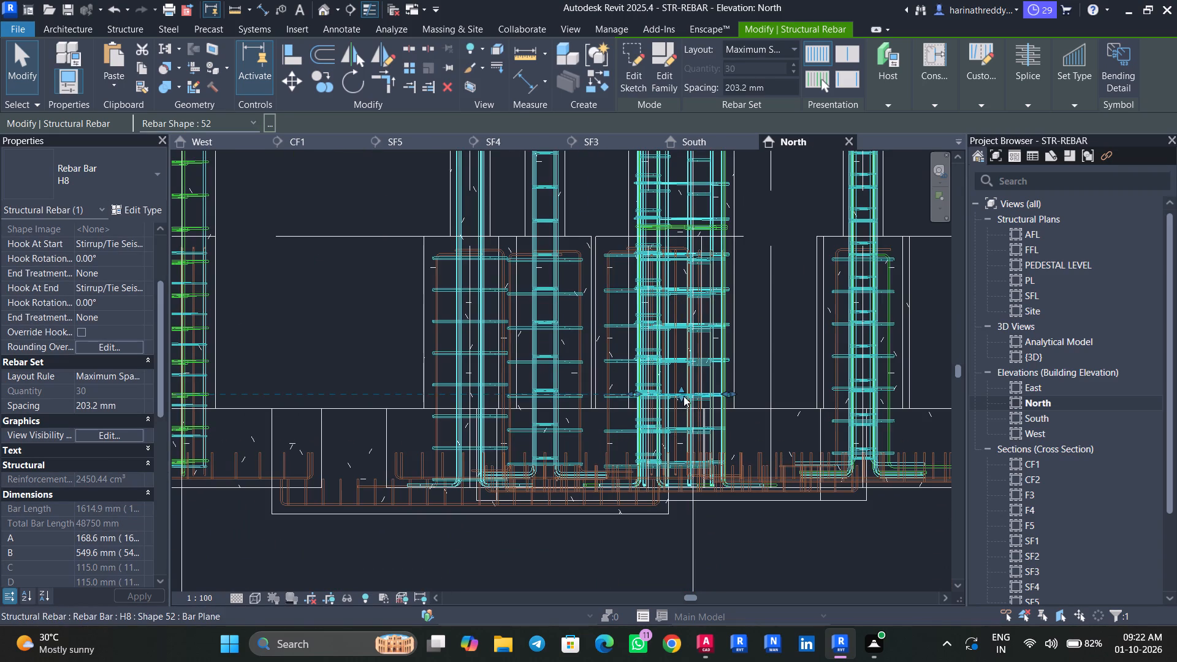
pyautogui.moveTo(684, 396); pyautogui.dragTo(684, 463)
pyautogui.click(684, 464)
pyautogui.scroll(-2, 744, 400)
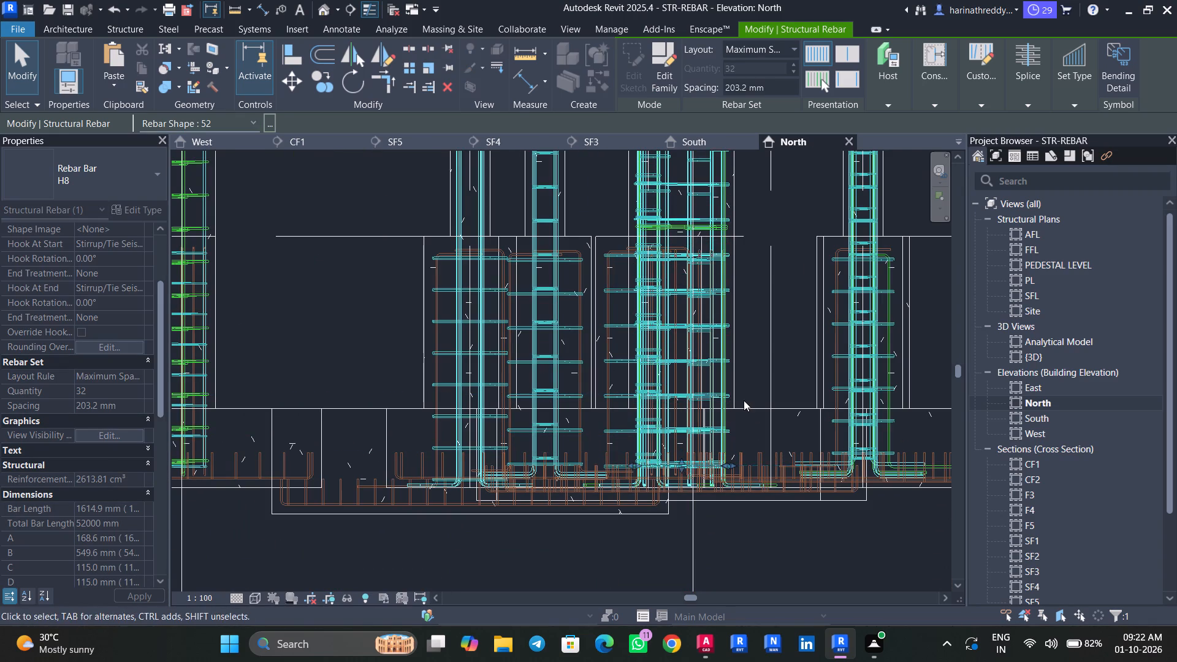
pyautogui.scroll(-6, 744, 400)
pyautogui.press('Escape')
pyautogui.press('Escape')
pyautogui.press('Escape')
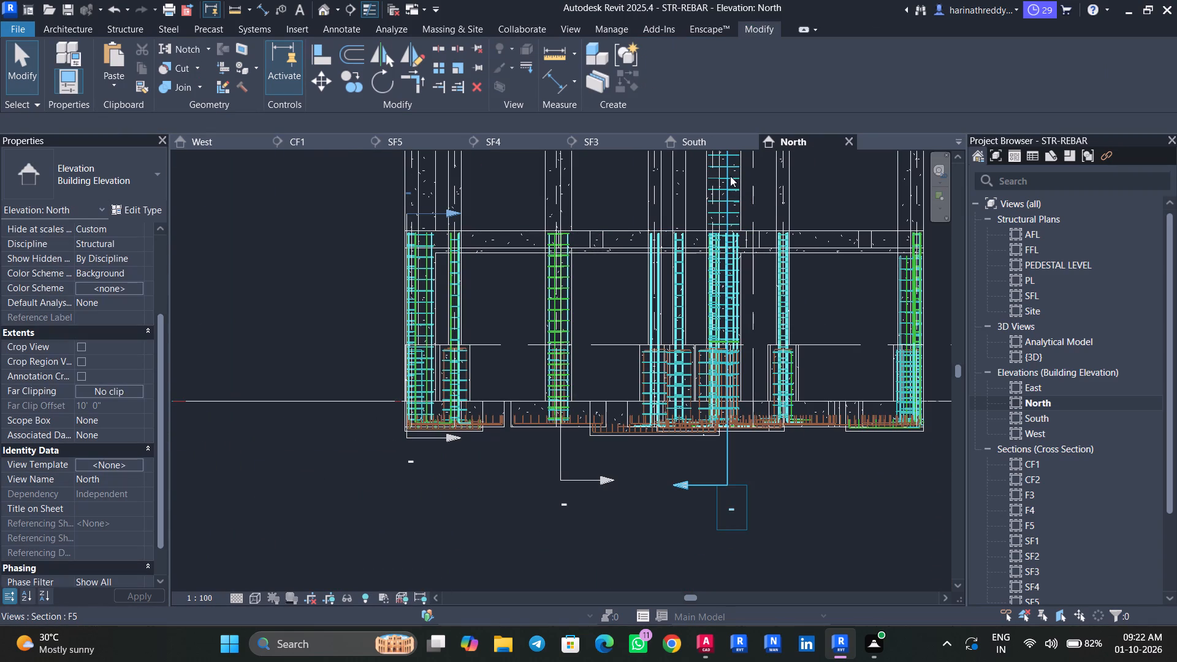
pyautogui.press('Escape')
pyautogui.press('Escape')
pyautogui.press('Escape')
pyautogui.press('Escape')
pyautogui.press('Escape')
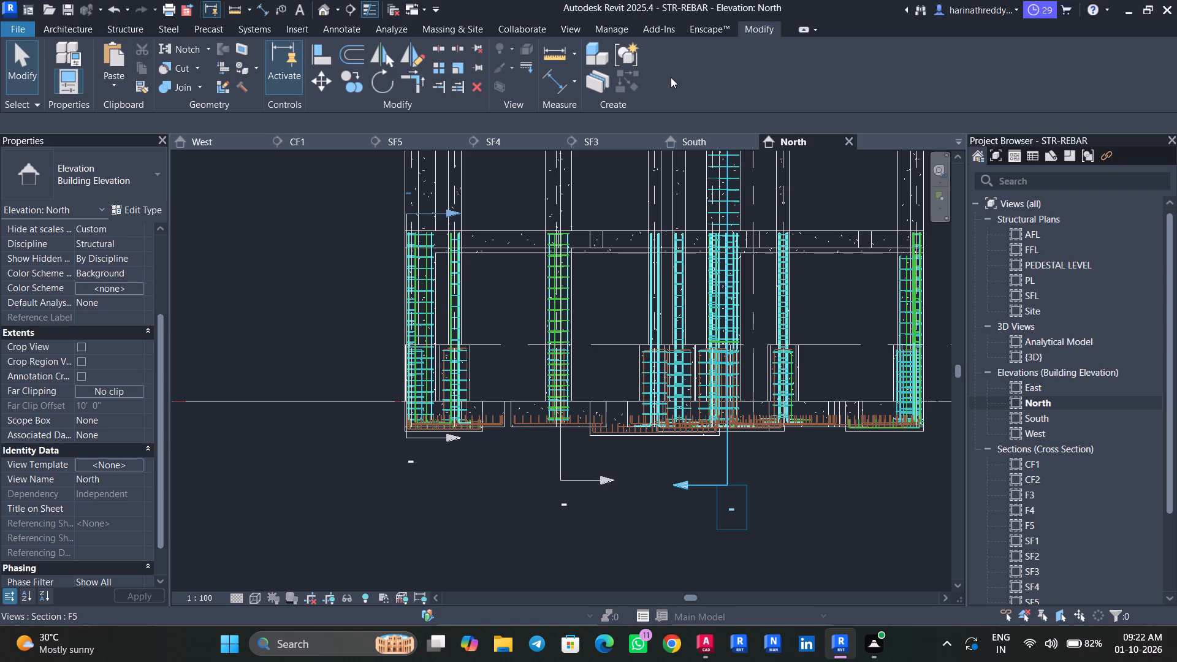
# Lower the top end of the outer C6 stirrup set to just below the top of the plinth beam.
pyautogui.click(734, 186)
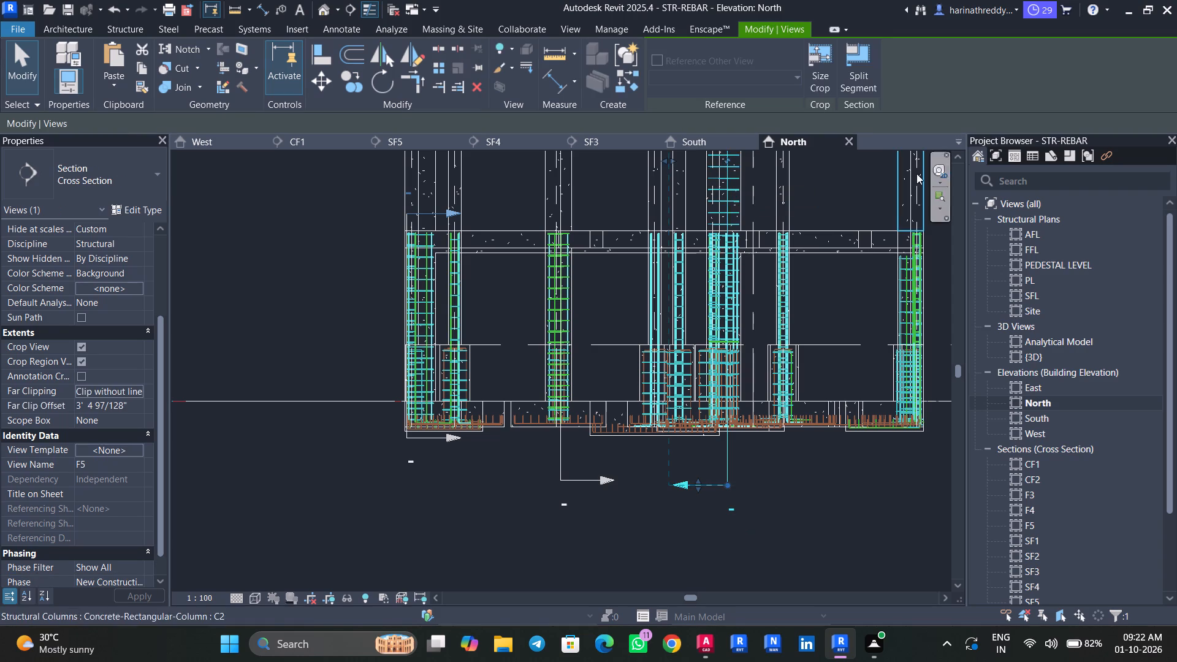
pyautogui.moveTo(765, 199); pyautogui.dragTo(750, 333, button='middle')
pyautogui.scroll(3, 725, 216)
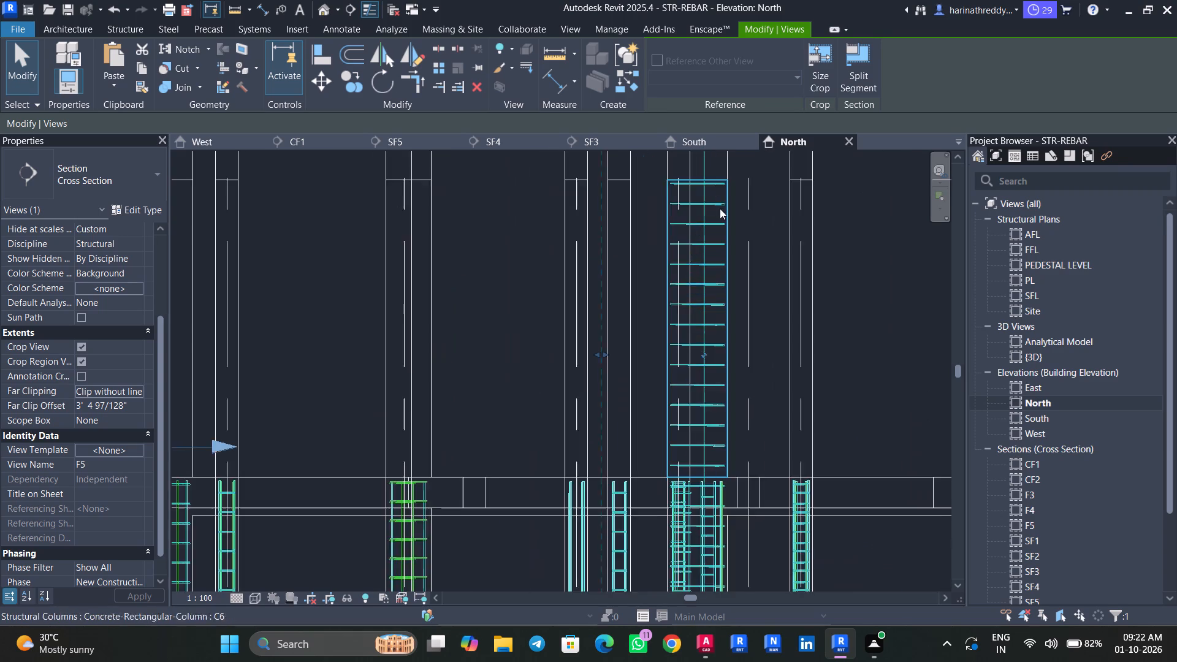
pyautogui.scroll(11, 720, 208)
pyautogui.press('Escape')
pyautogui.press('Escape')
pyautogui.click(677, 167)
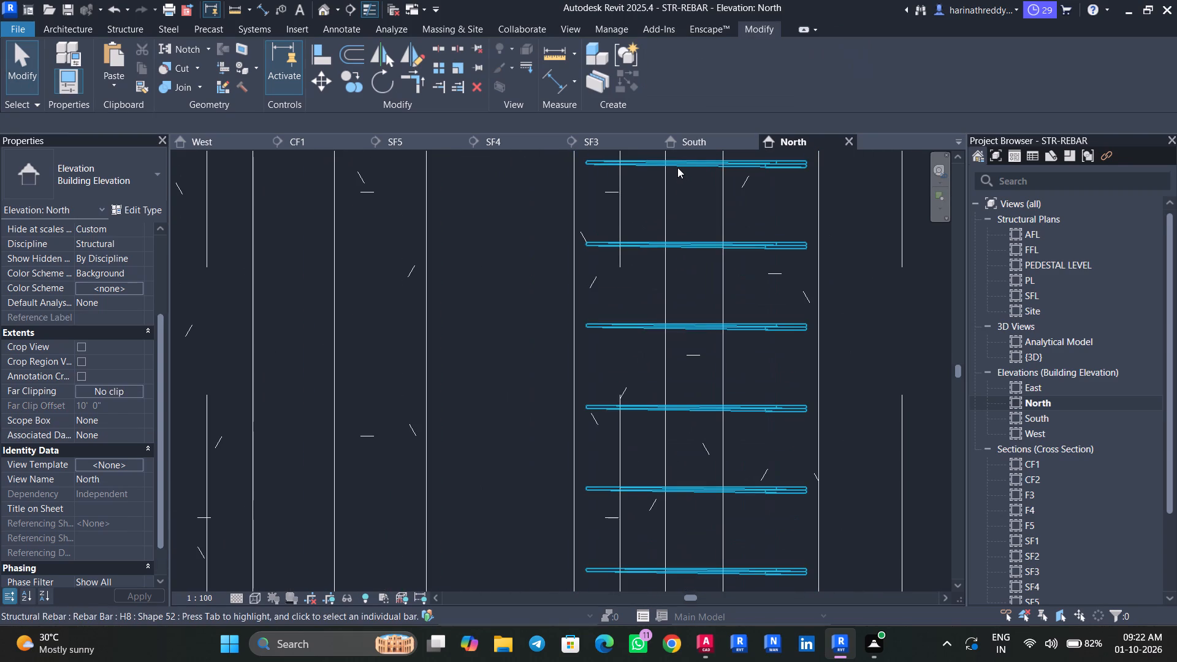
pyautogui.moveTo(697, 165); pyautogui.dragTo(691, 469)
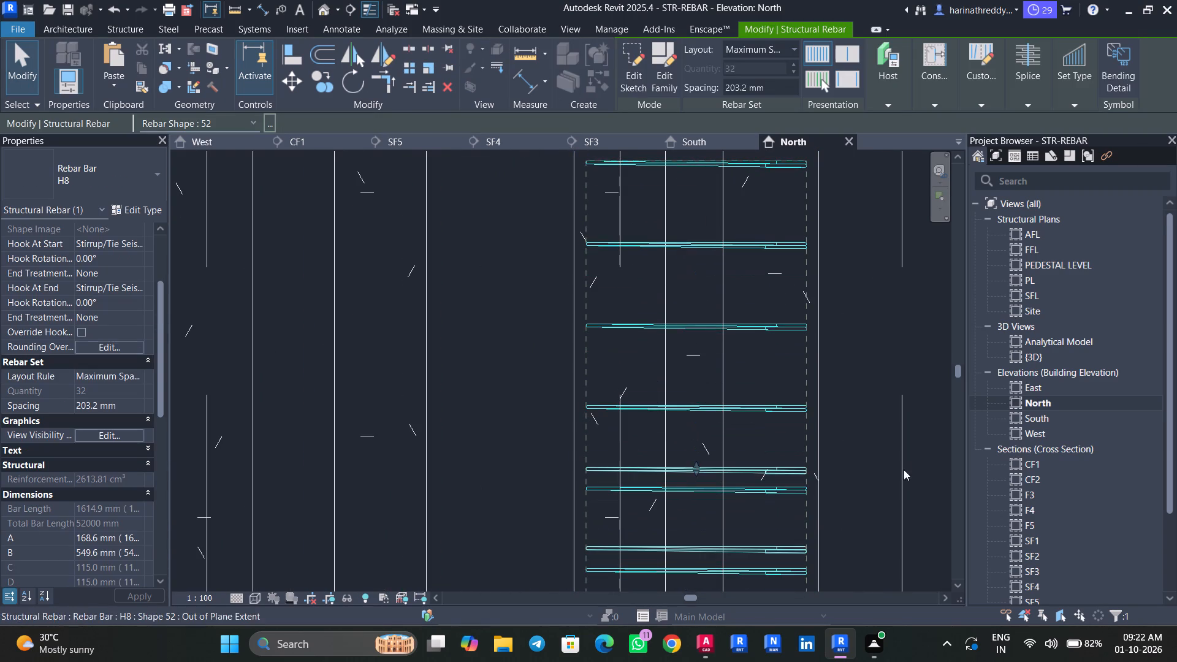
pyautogui.moveTo(912, 464); pyautogui.dragTo(864, 205, button='middle')
pyautogui.scroll(1, 863, 208)
pyautogui.scroll(-6, 863, 208)
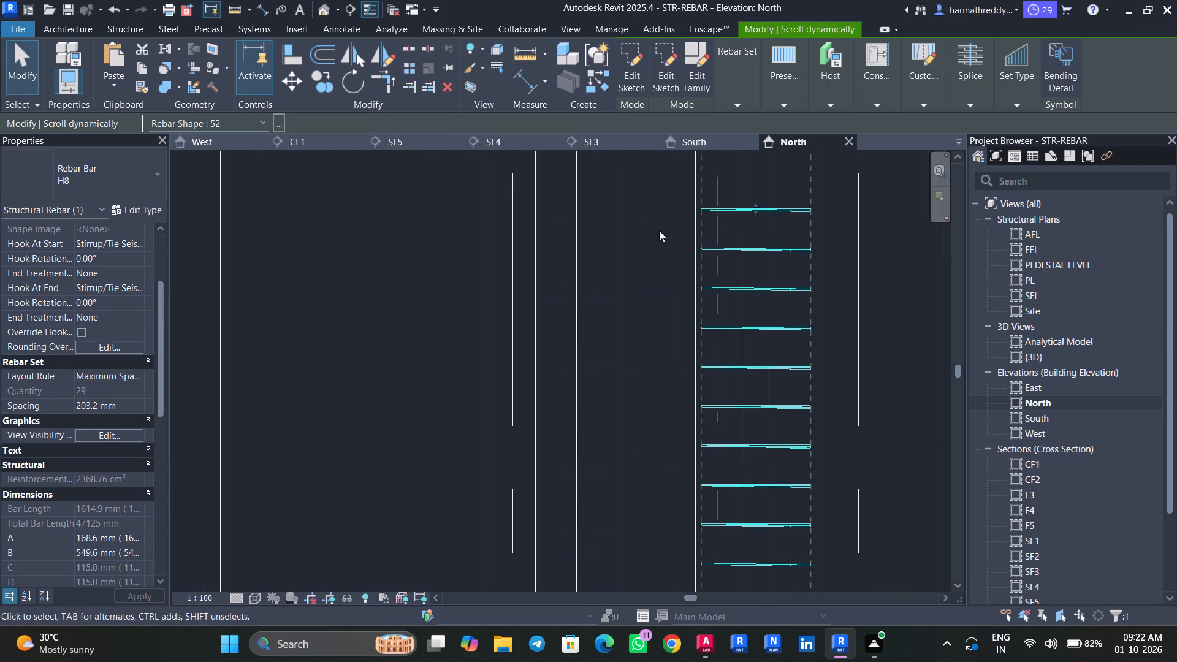
pyautogui.moveTo(756, 213); pyautogui.dragTo(756, 519)
pyautogui.moveTo(831, 484); pyautogui.dragTo(830, 200, button='middle')
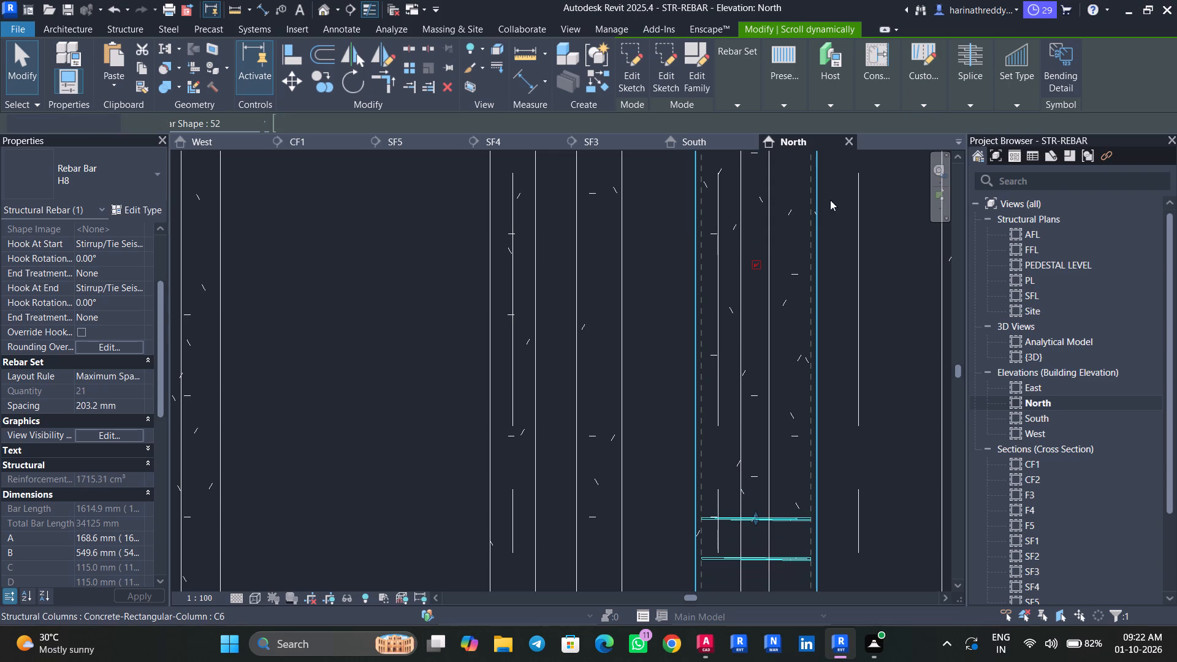
pyautogui.moveTo(830, 200); pyautogui.dragTo(829, 167, button='middle')
pyautogui.moveTo(850, 365); pyautogui.dragTo(826, 200, button='middle')
pyautogui.moveTo(834, 221); pyautogui.dragTo(837, 341, button='middle')
pyautogui.scroll(-1, 836, 325)
pyautogui.moveTo(749, 181); pyautogui.dragTo(749, 285)
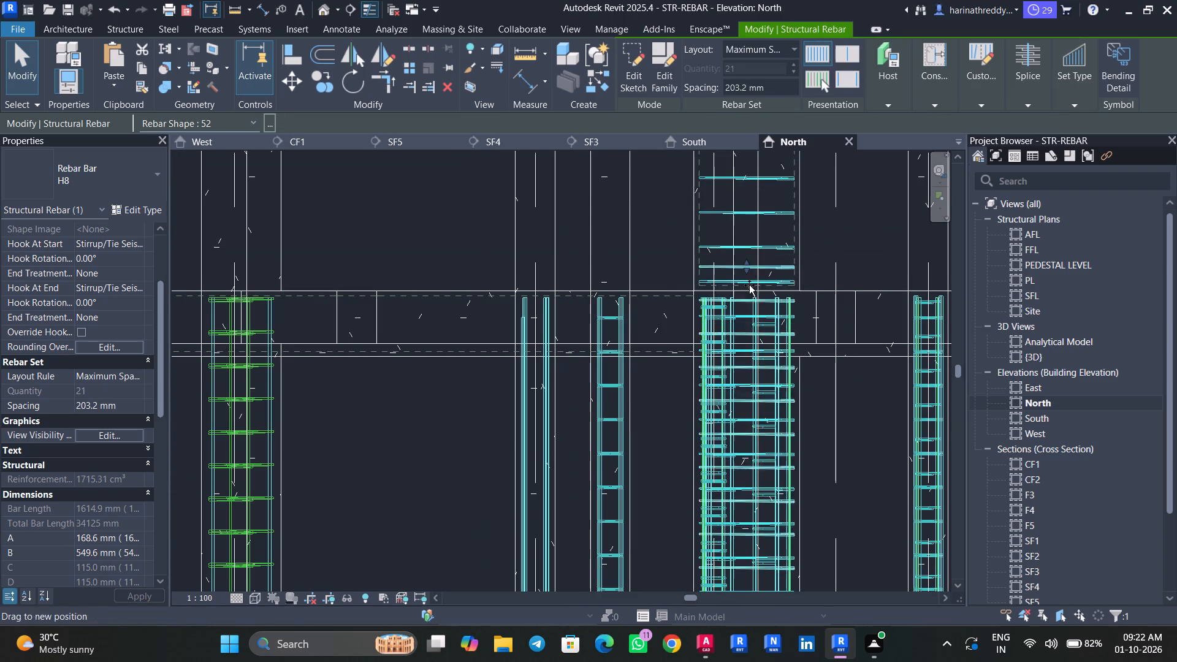
pyautogui.moveTo(749, 285); pyautogui.dragTo(748, 315)
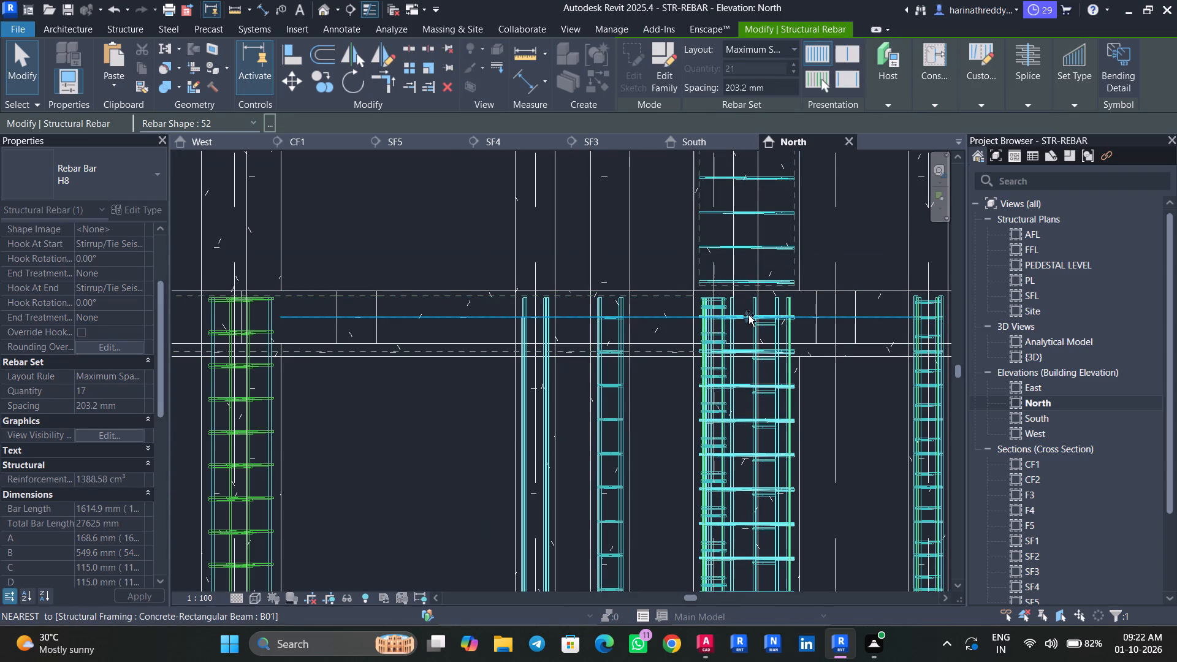
pyautogui.moveTo(748, 315); pyautogui.dragTo(748, 308)
pyautogui.press('Escape')
pyautogui.press('Escape')
pyautogui.press('Escape')
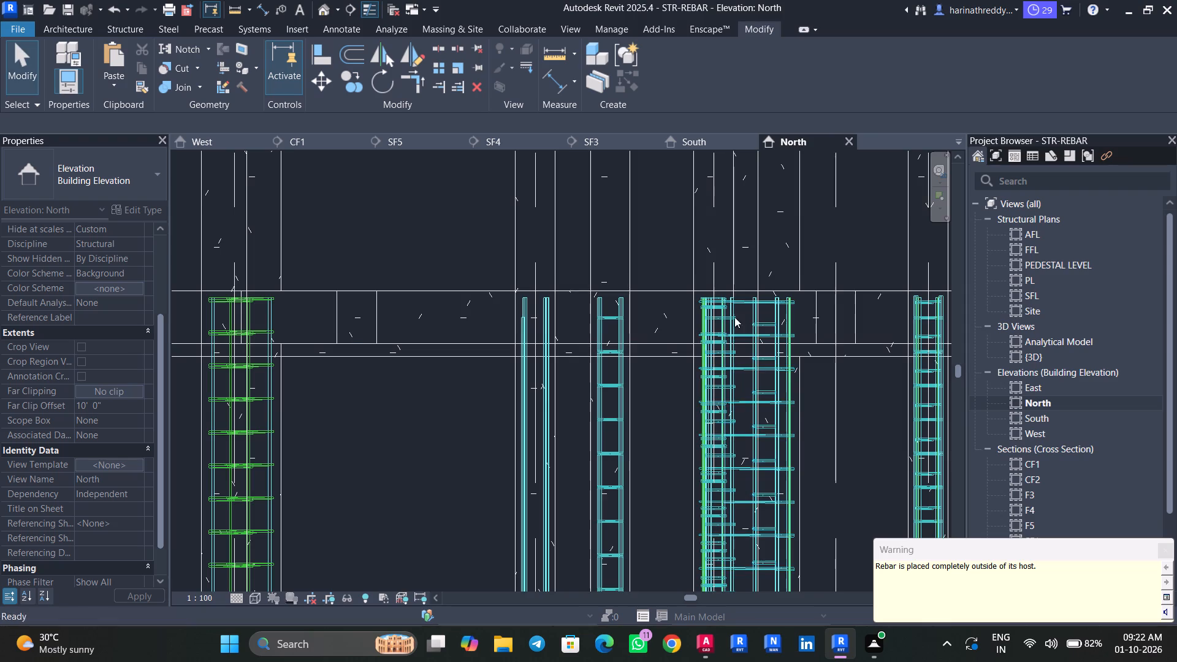
pyautogui.press('Escape')
# Raise the top end of the eastern inner C6 stirrup set to the outer set's top stirrup.
pyautogui.scroll(8, 728, 313)
pyautogui.click(725, 322)
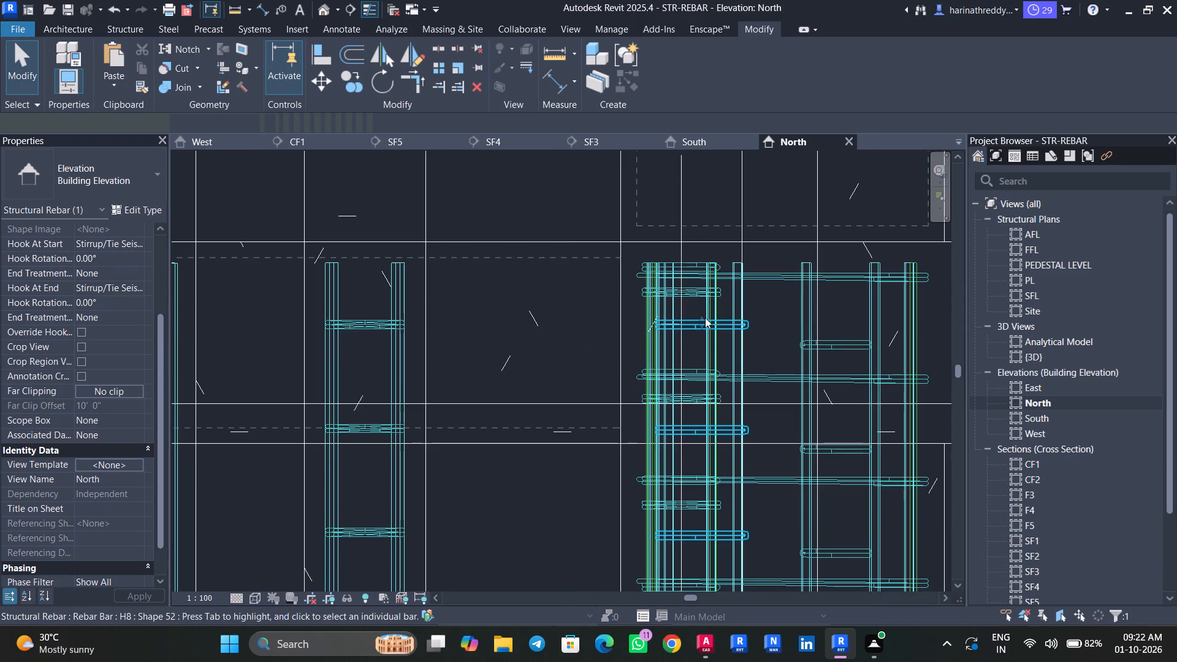
pyautogui.moveTo(702, 316); pyautogui.dragTo(706, 278)
pyautogui.press('Escape')
pyautogui.press('Escape')
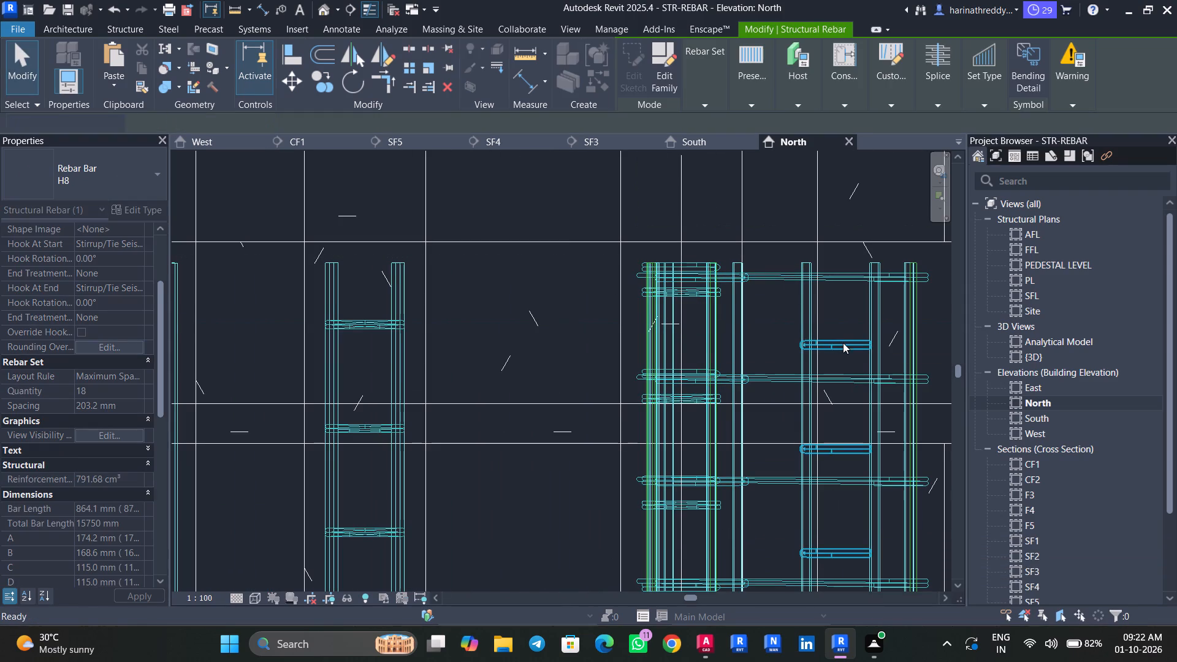
# Raise the top end of the western inner C6 stirrup set to the outer set's top stirrup.
pyautogui.click(843, 343)
pyautogui.moveTo(834, 333); pyautogui.dragTo(836, 278)
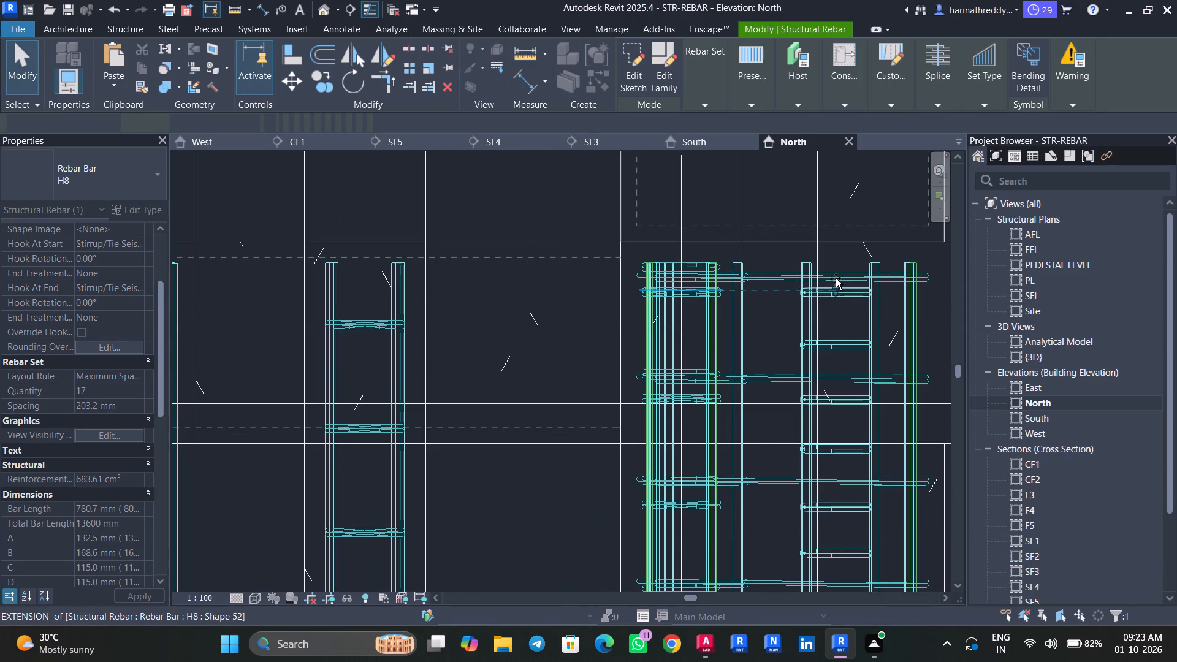
pyautogui.moveTo(836, 278); pyautogui.dragTo(836, 275)
pyautogui.press('Escape')
pyautogui.press('Escape')
pyautogui.press('Escape')
pyautogui.press('Escape')
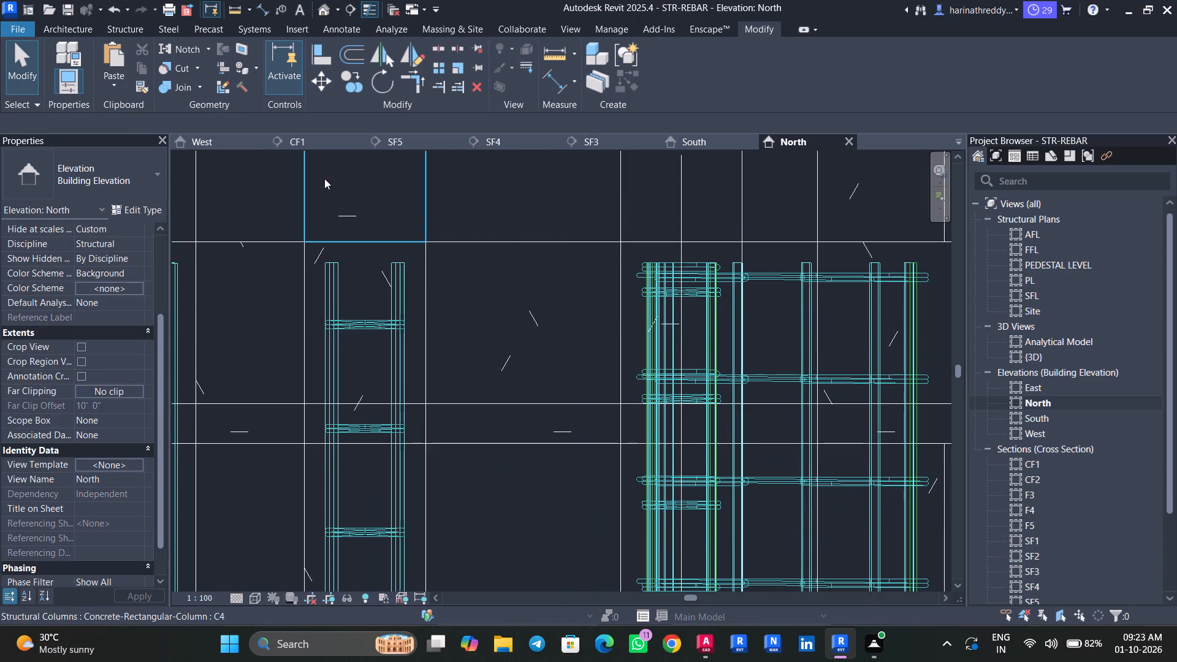
# In the PEDESTAL LEVEL plan, delete the single H12 eastern and western inner stirrups from column C6.
pyautogui.doubleClick(1055, 266)
pyautogui.scroll(8, 494, 406)
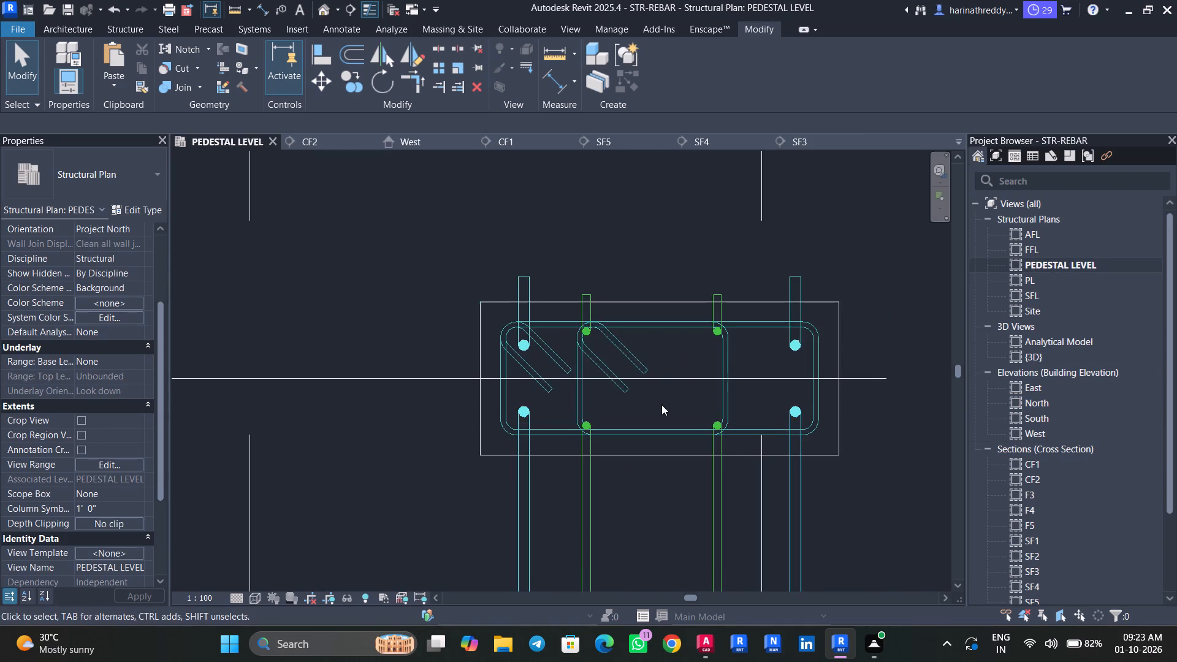
pyautogui.scroll(-20, 695, 398)
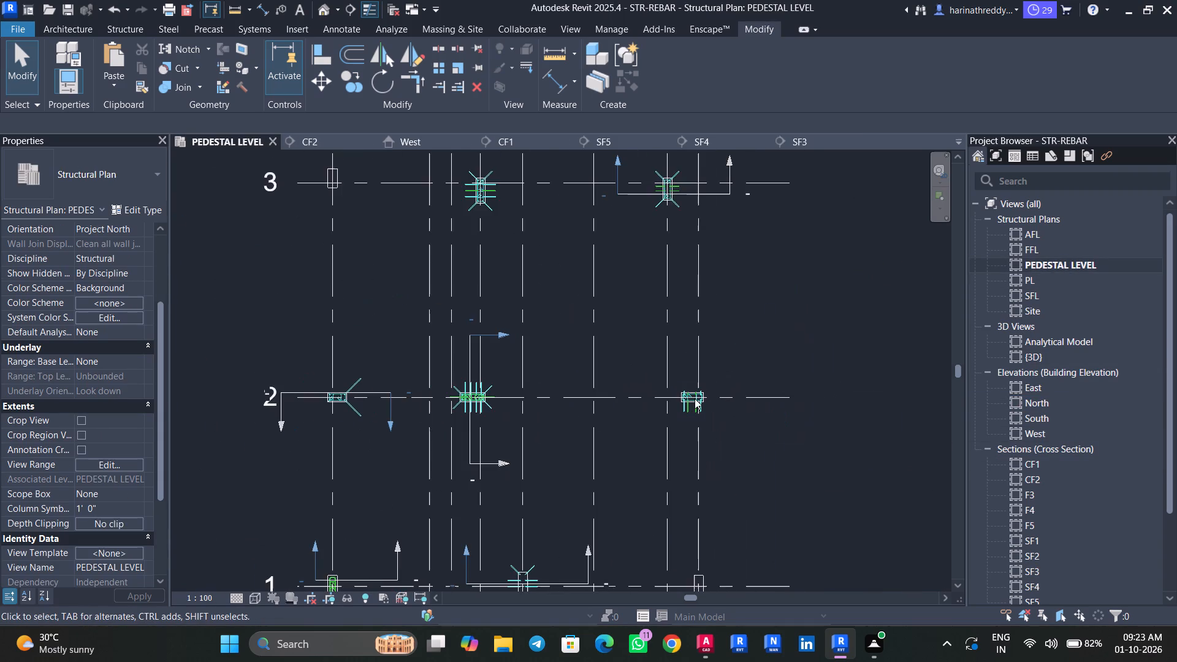
pyautogui.scroll(2, 475, 397)
pyautogui.scroll(-1, 477, 395)
pyautogui.scroll(20, 478, 395)
pyautogui.scroll(1, 478, 395)
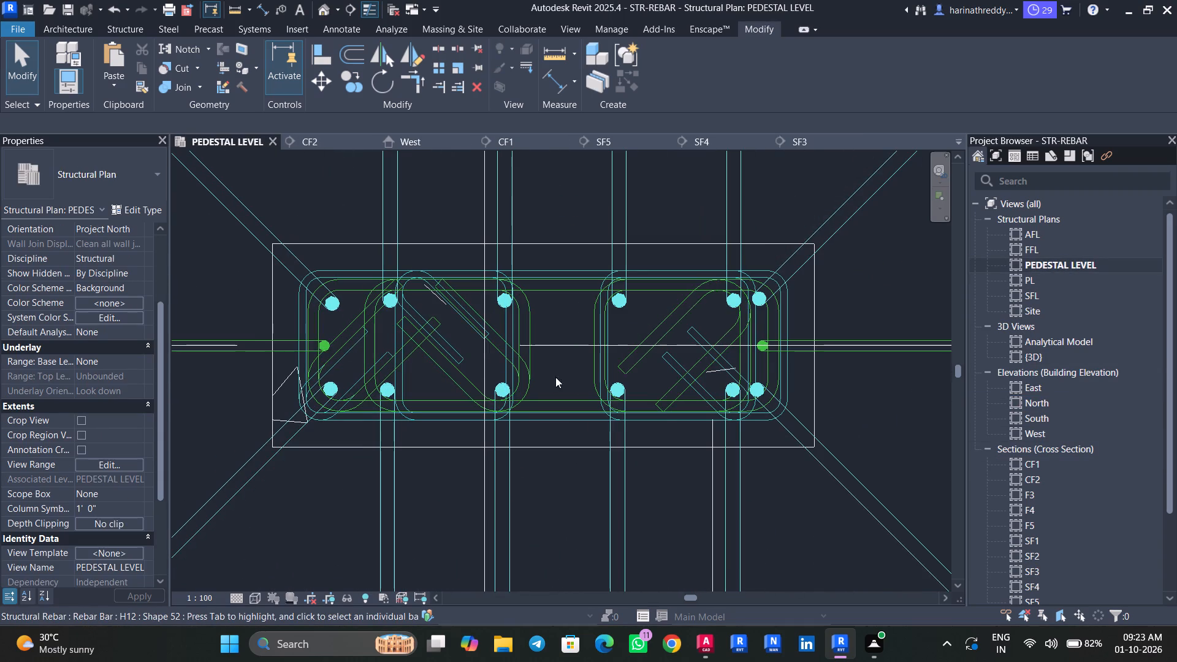
pyautogui.click(601, 356)
pyautogui.press('Escape')
pyautogui.press('Escape')
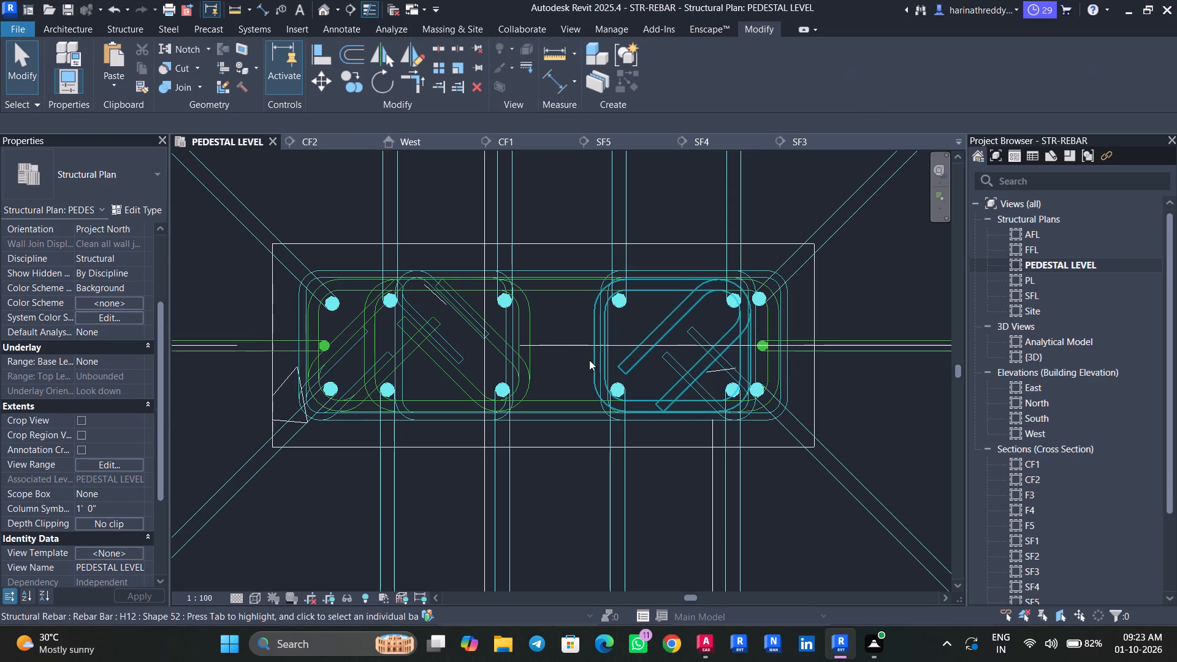
pyautogui.click(590, 358)
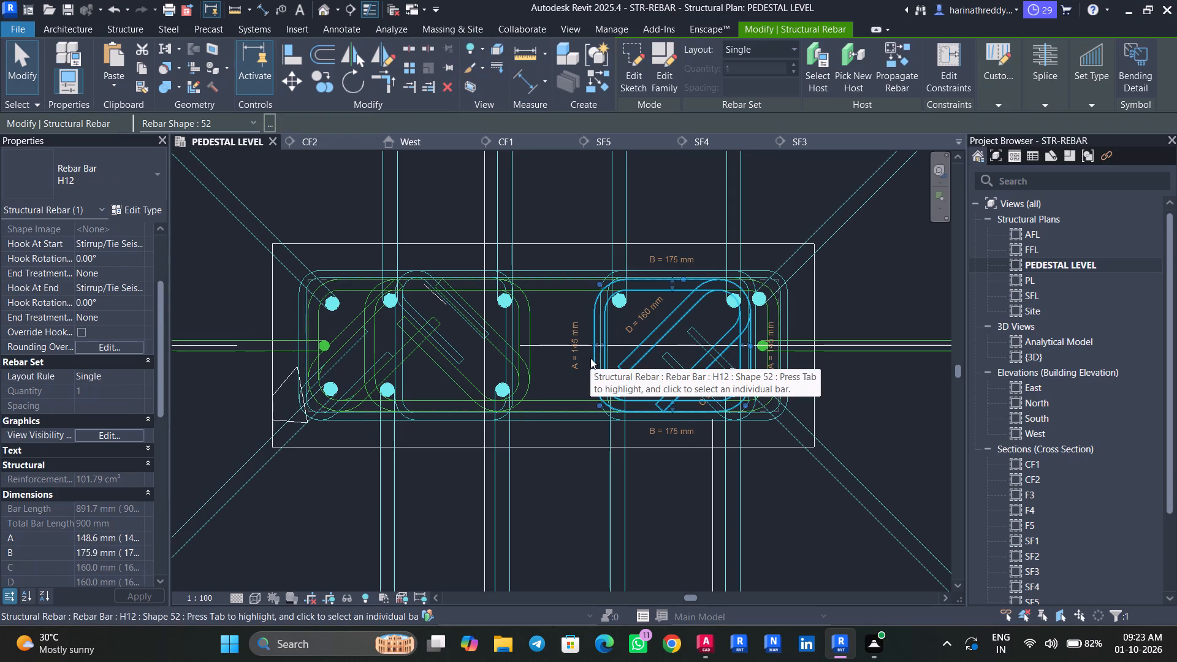
pyautogui.scroll(2, 590, 358)
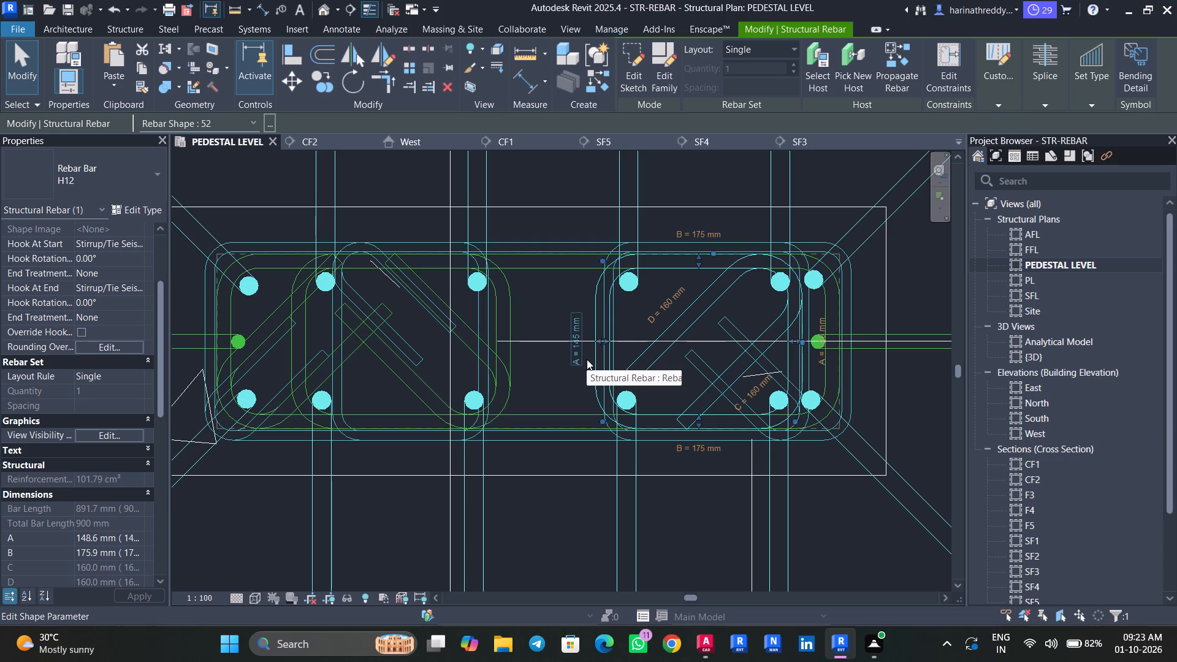
pyautogui.press('Delete')
pyautogui.click(622, 347)
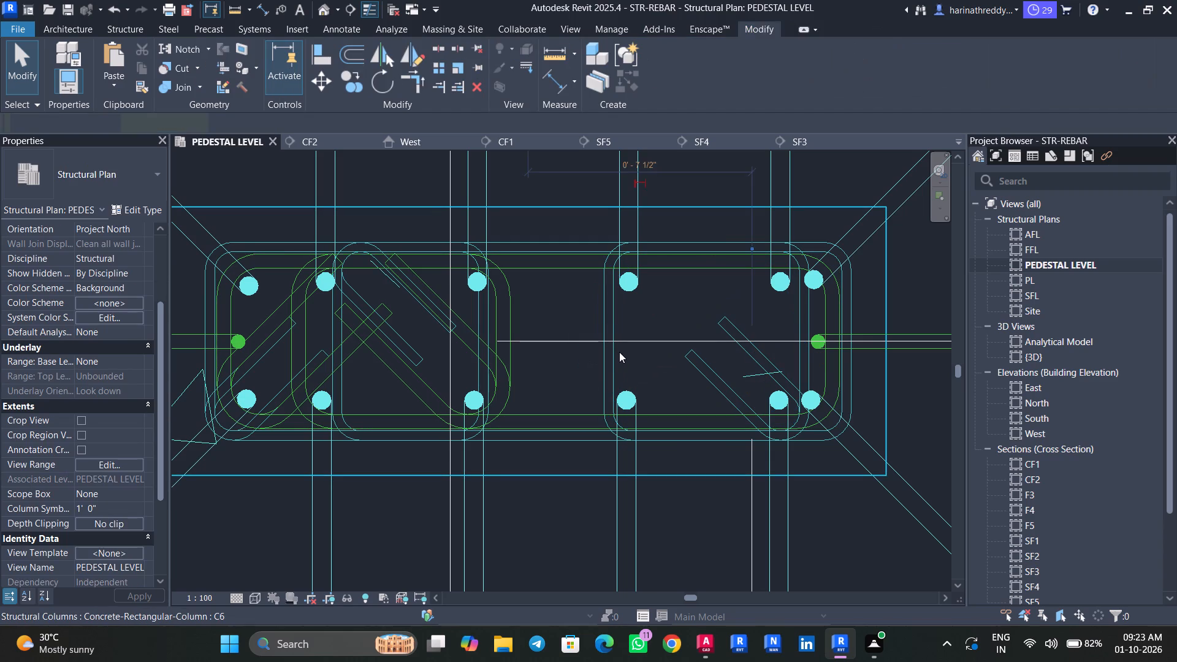
pyautogui.press('Escape')
pyautogui.press('Escape')
pyautogui.click(612, 354)
pyautogui.scroll(-3, 579, 363)
pyautogui.press('Escape')
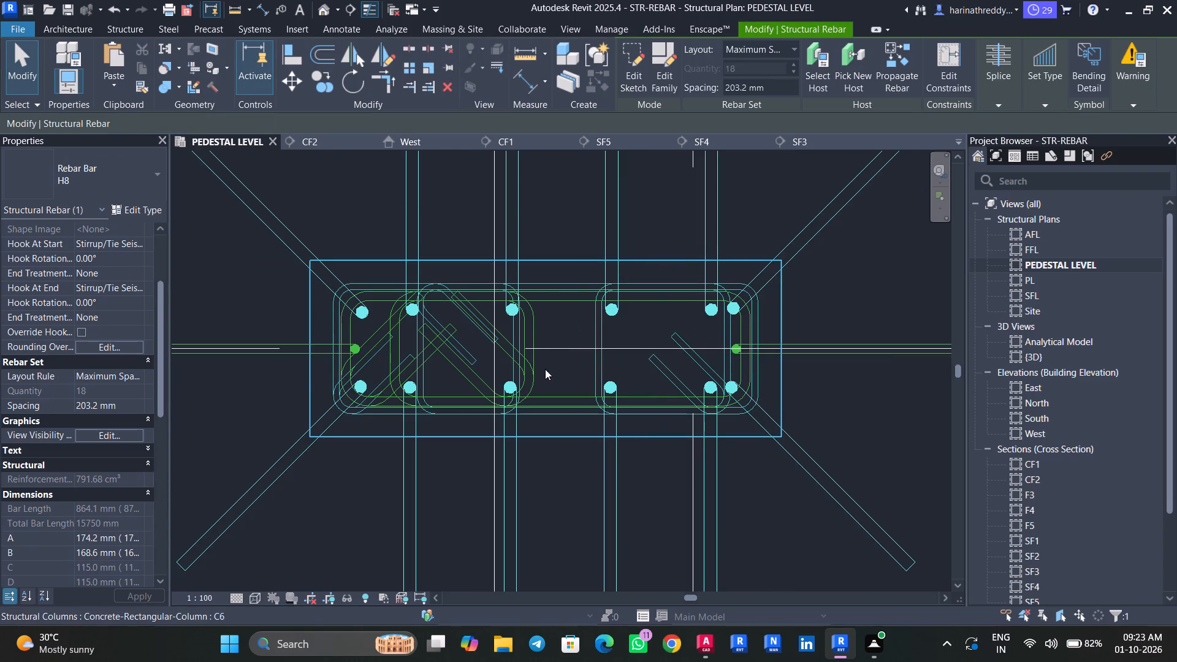
pyautogui.press('Escape')
pyautogui.click(533, 346)
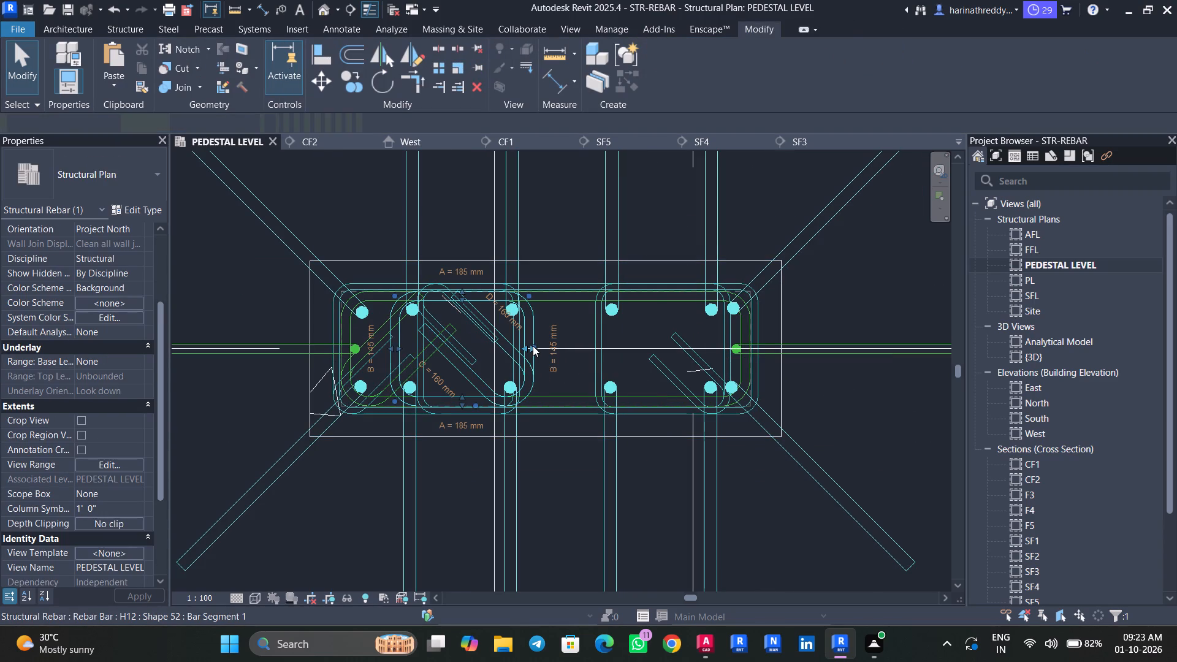
pyautogui.press('Delete')
# Stretch the east and west sides of the western inner C6 H8 stirrup set outward around its H16 vertical bars.
pyautogui.click(522, 344)
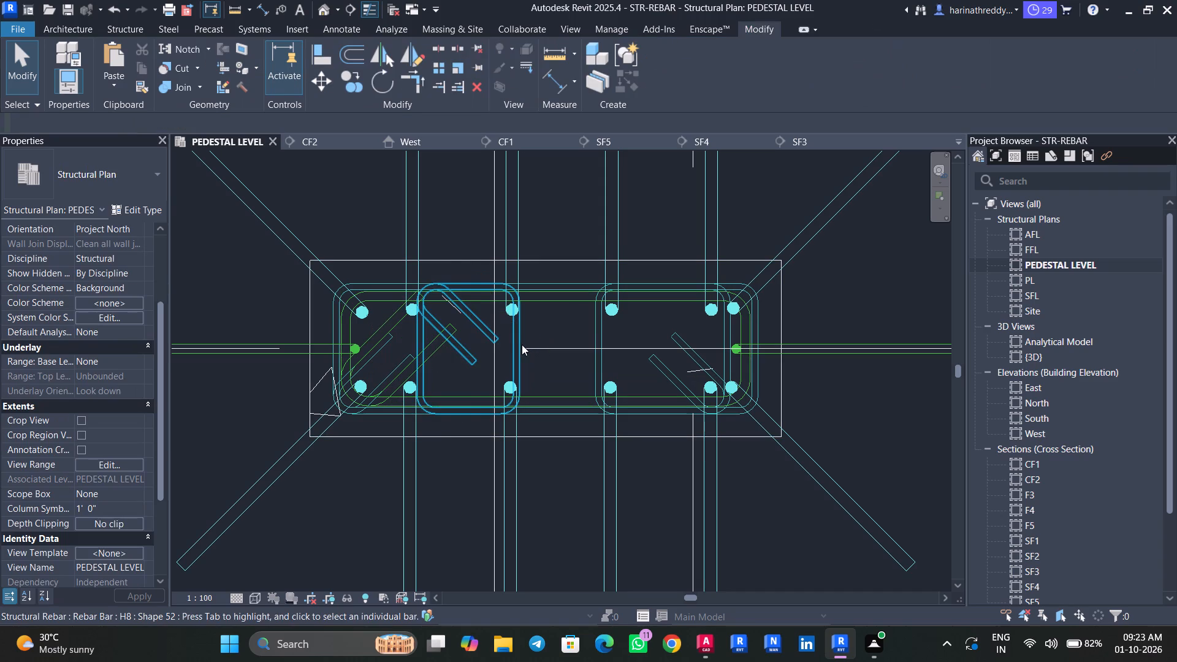
pyautogui.scroll(1, 395, 329)
pyautogui.scroll(-1, 395, 329)
pyautogui.scroll(1, 395, 329)
pyautogui.moveTo(416, 348); pyautogui.dragTo(402, 352)
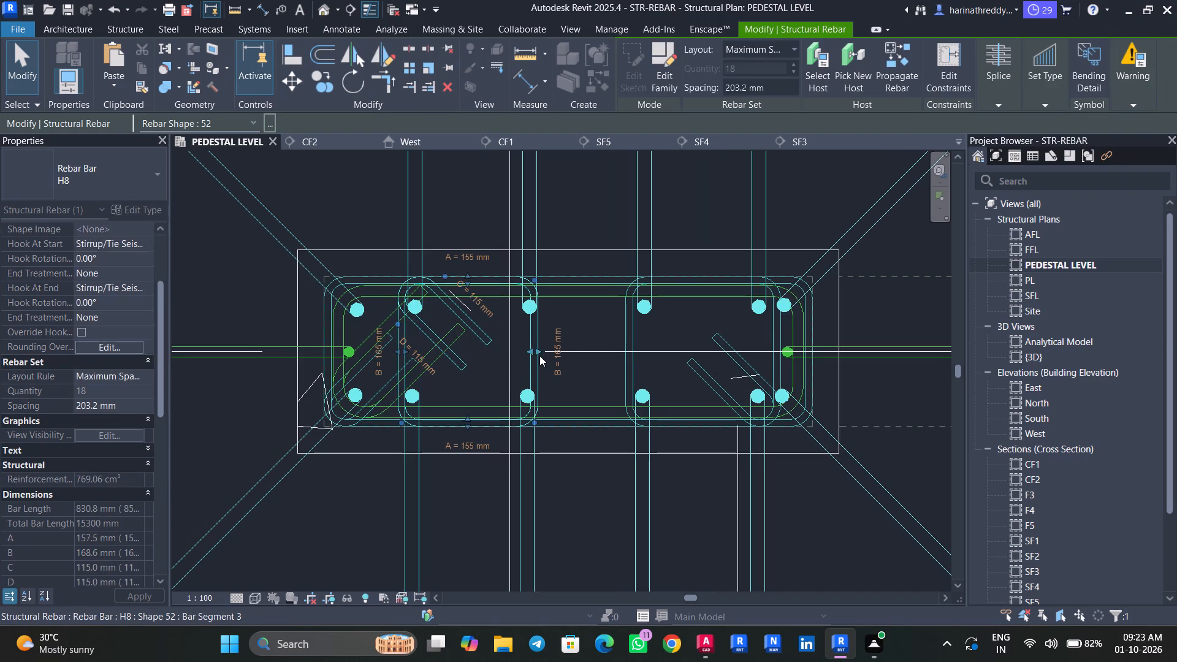
pyautogui.moveTo(539, 353); pyautogui.dragTo(546, 356)
pyautogui.press('Escape')
pyautogui.press('Escape')
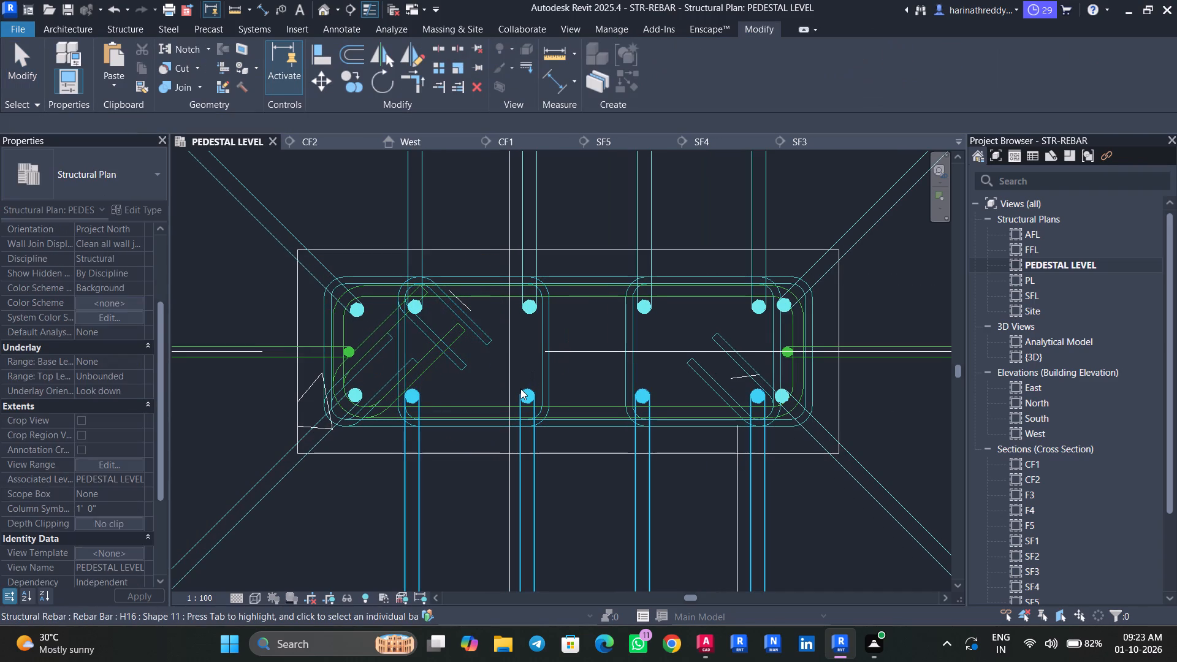
pyautogui.click(520, 389)
pyautogui.press('Escape')
pyautogui.press('Escape')
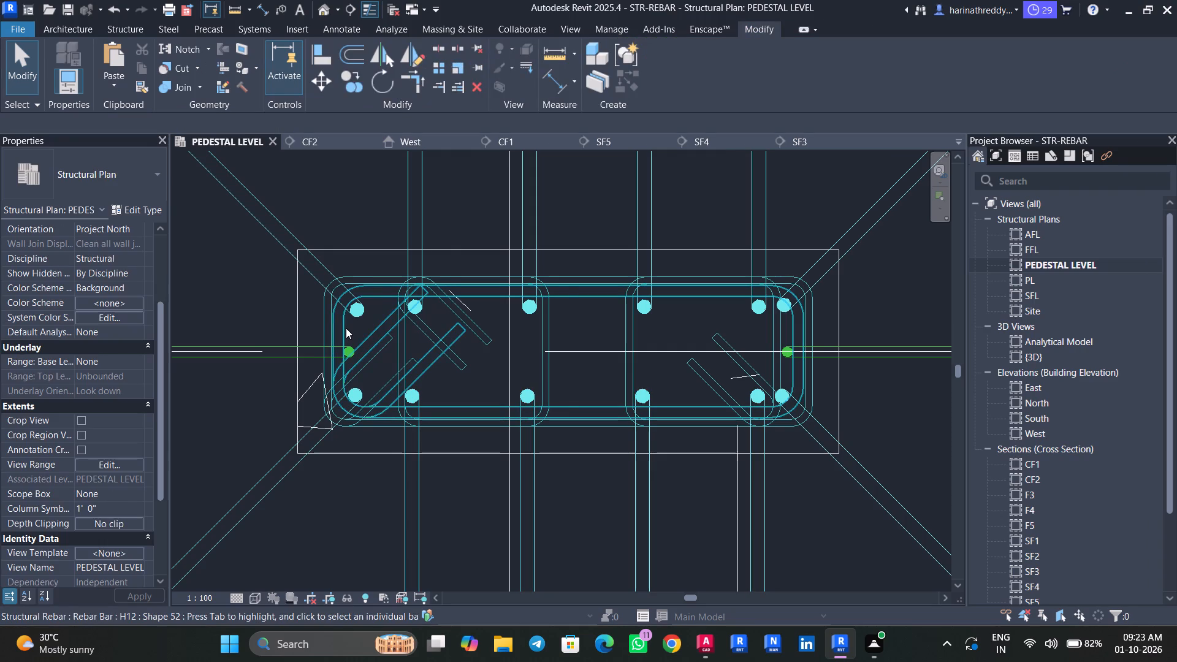
# Delete the single H12 outer stirrup from column C6.
pyautogui.click(346, 328)
pyautogui.press('Delete')
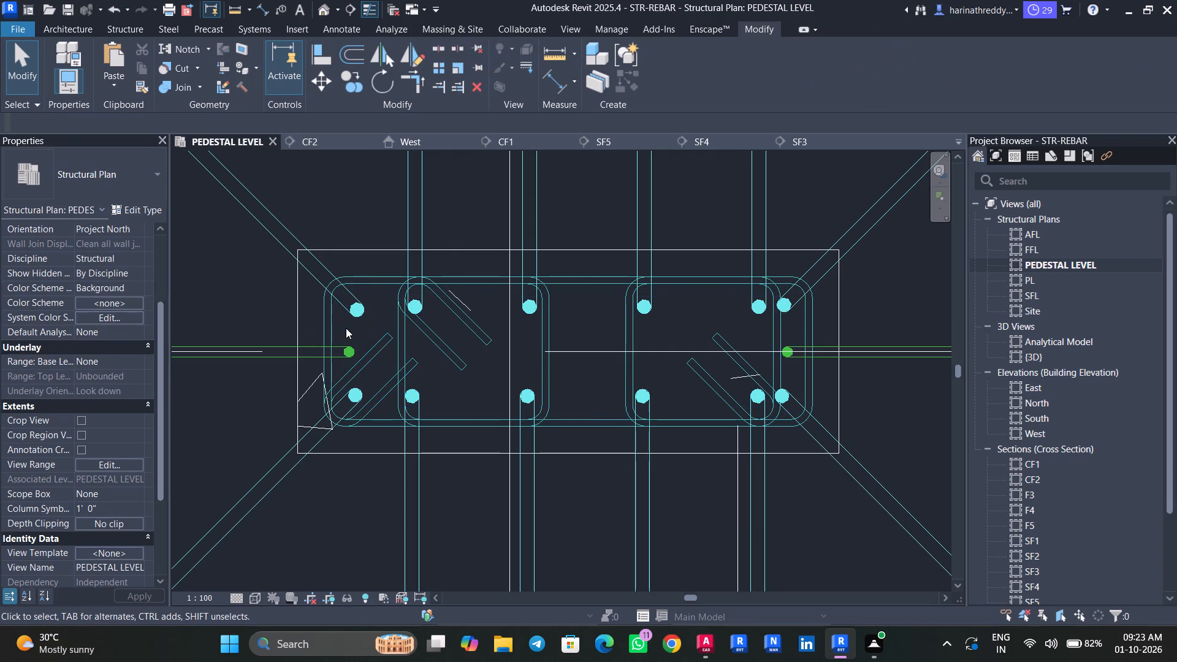
pyautogui.scroll(-10, 856, 316)
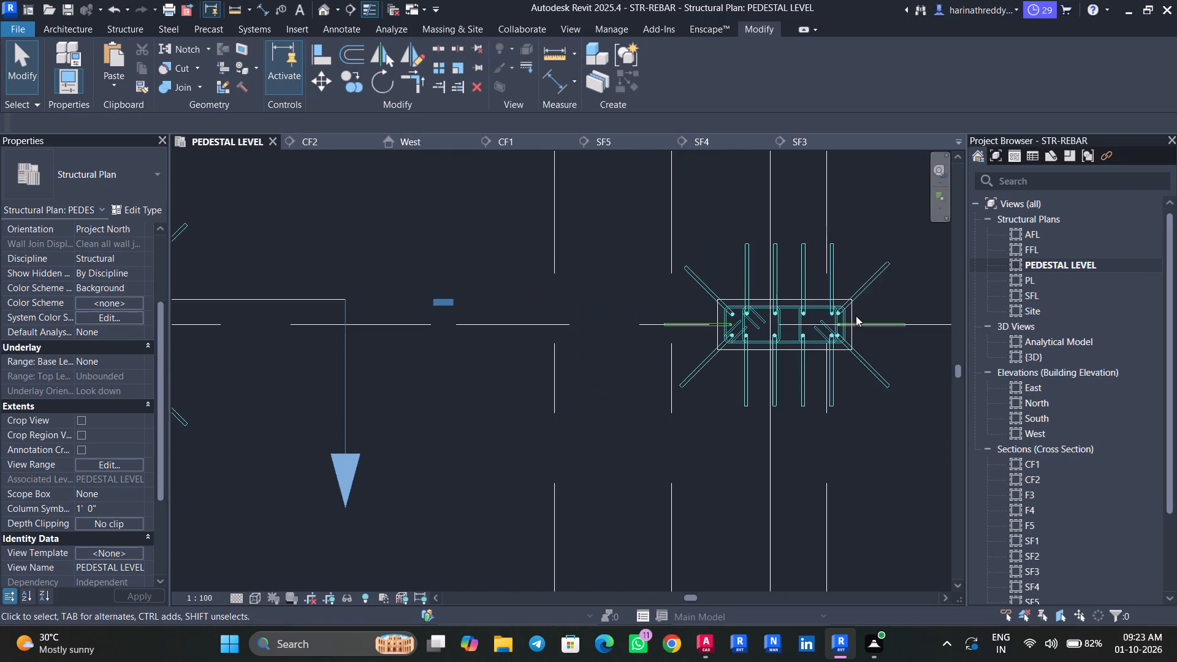
# Save the model.
pyautogui.scroll(2, 746, 322)
pyautogui.scroll(-1, 746, 322)
pyautogui.scroll(2, 745, 322)
pyautogui.hotkey('ctrl', 's')
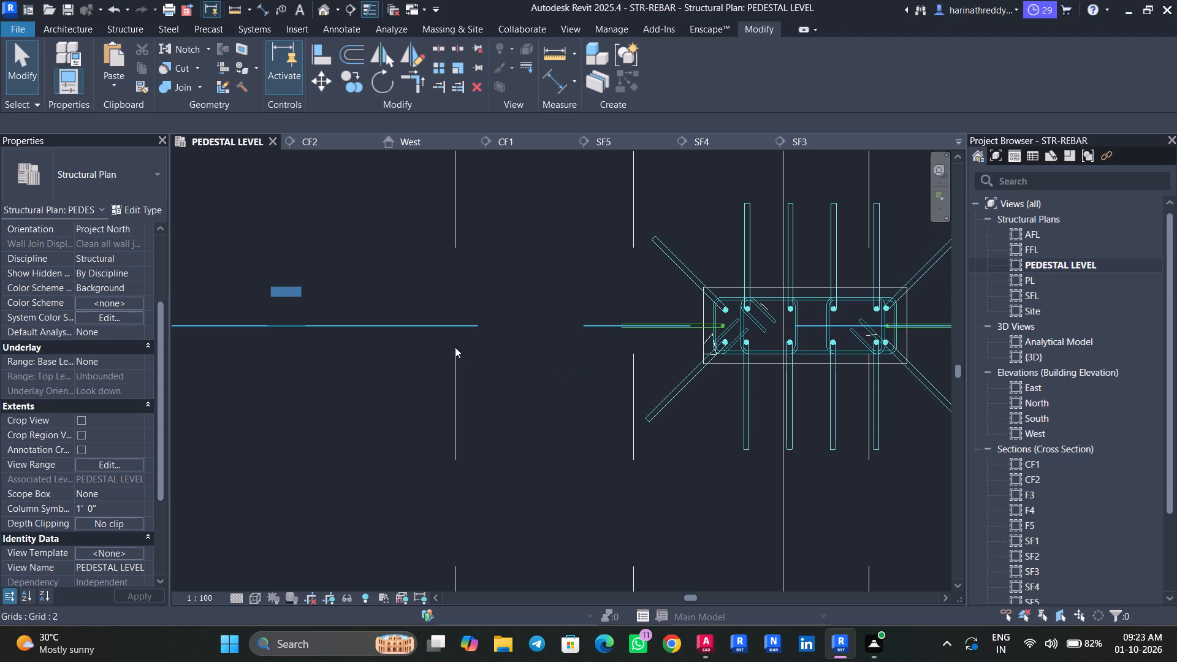
# Find the C4 column on grid 1 and examine the matching column's stirrup layout in the AutoCAD floor details drawing.
pyautogui.scroll(-6, 460, 349)
pyautogui.scroll(1, 460, 349)
pyautogui.scroll(-4, 460, 349)
pyautogui.scroll(1, 460, 349)
pyautogui.scroll(-5, 460, 349)
pyautogui.scroll(4, 342, 332)
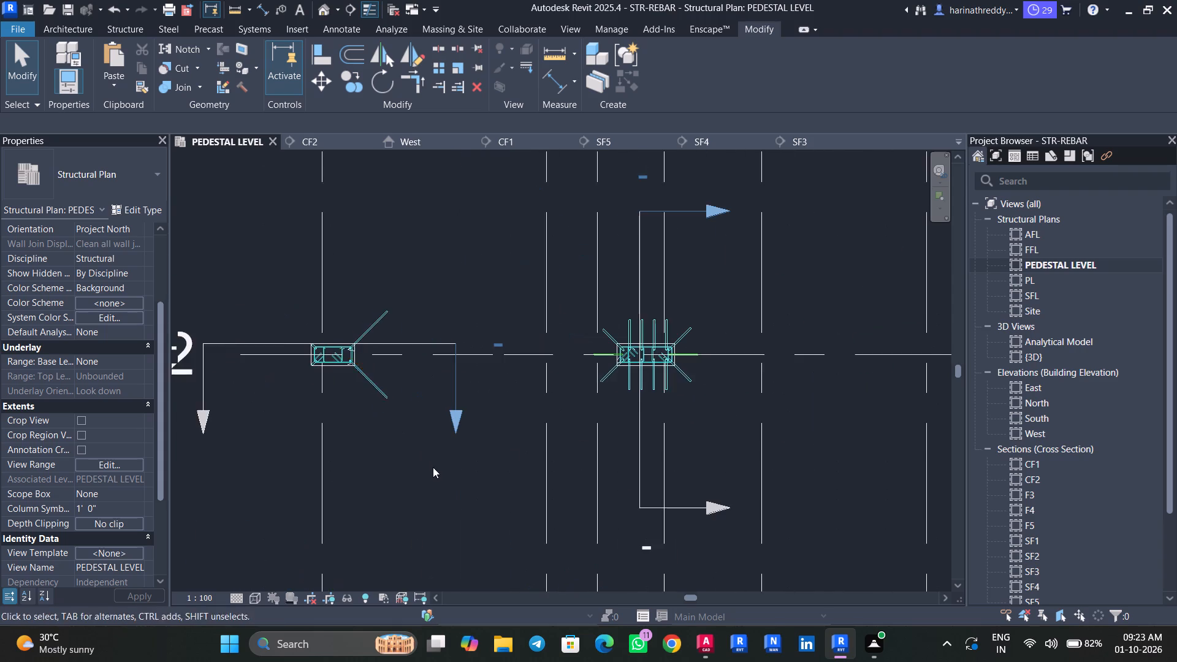
pyautogui.scroll(-1, 433, 466)
pyautogui.moveTo(432, 463); pyautogui.dragTo(510, 178, button='middle')
pyautogui.scroll(-5, 524, 358)
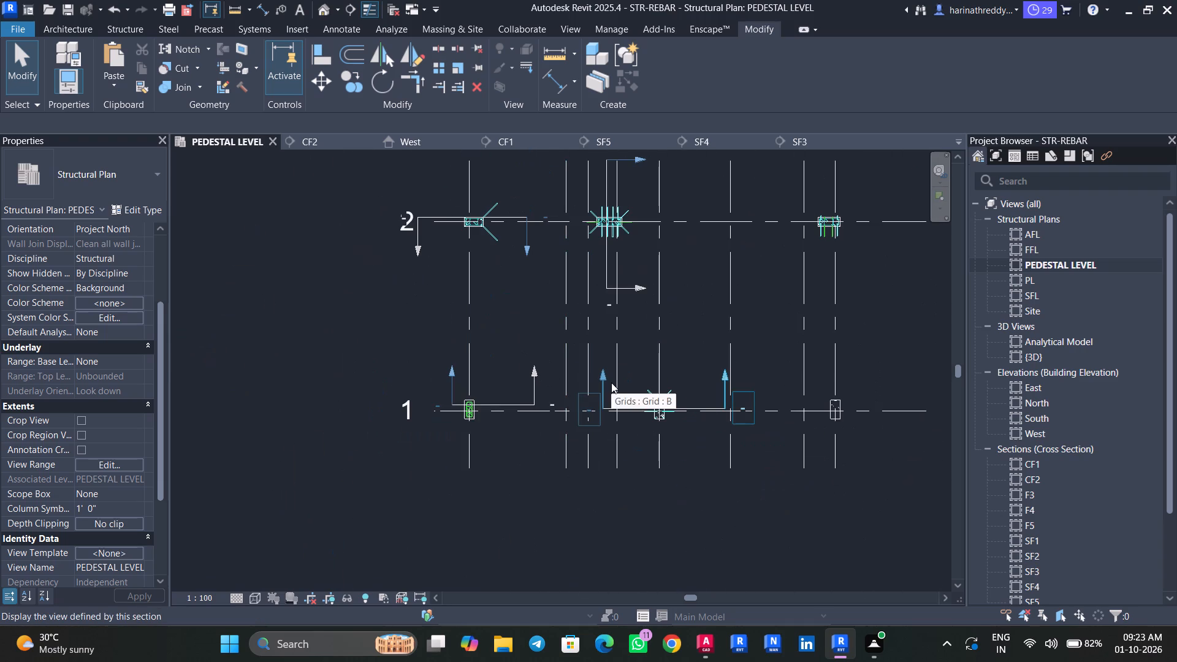
pyautogui.scroll(8, 748, 460)
pyautogui.moveTo(701, 422); pyautogui.dragTo(365, 471, button='middle')
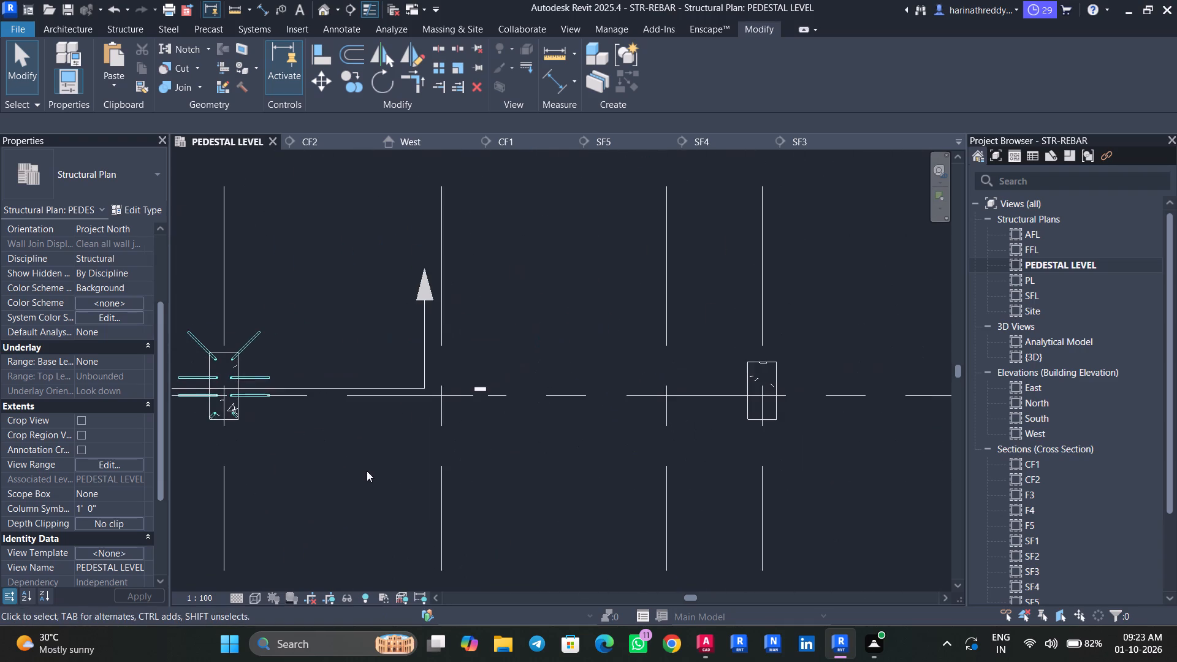
pyautogui.moveTo(388, 455); pyautogui.dragTo(649, 512, button='middle')
pyautogui.press('Escape')
pyautogui.press('Escape')
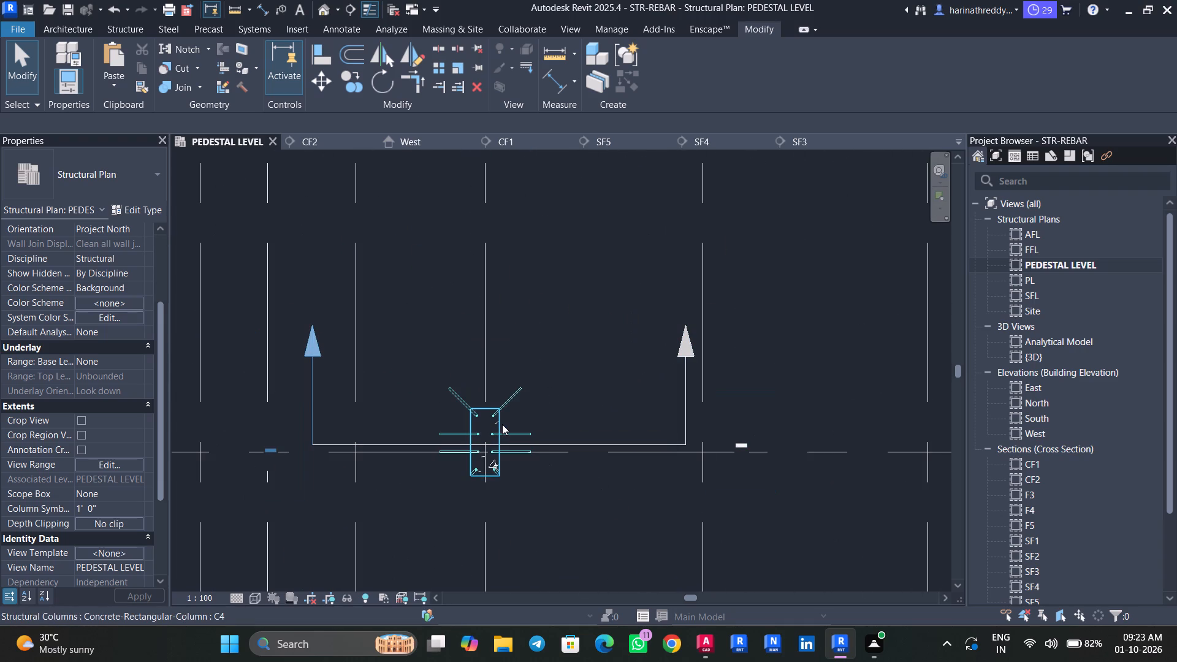
pyautogui.click(502, 424)
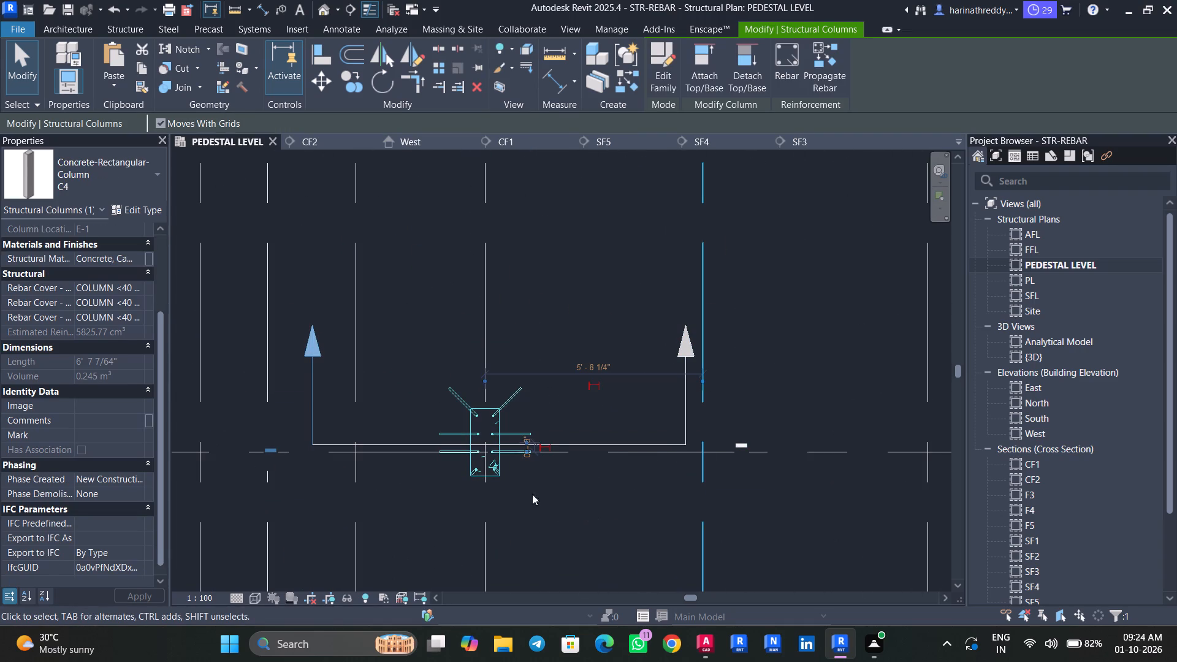
pyautogui.press('Escape')
pyautogui.press('Escape')
pyautogui.click(484, 475)
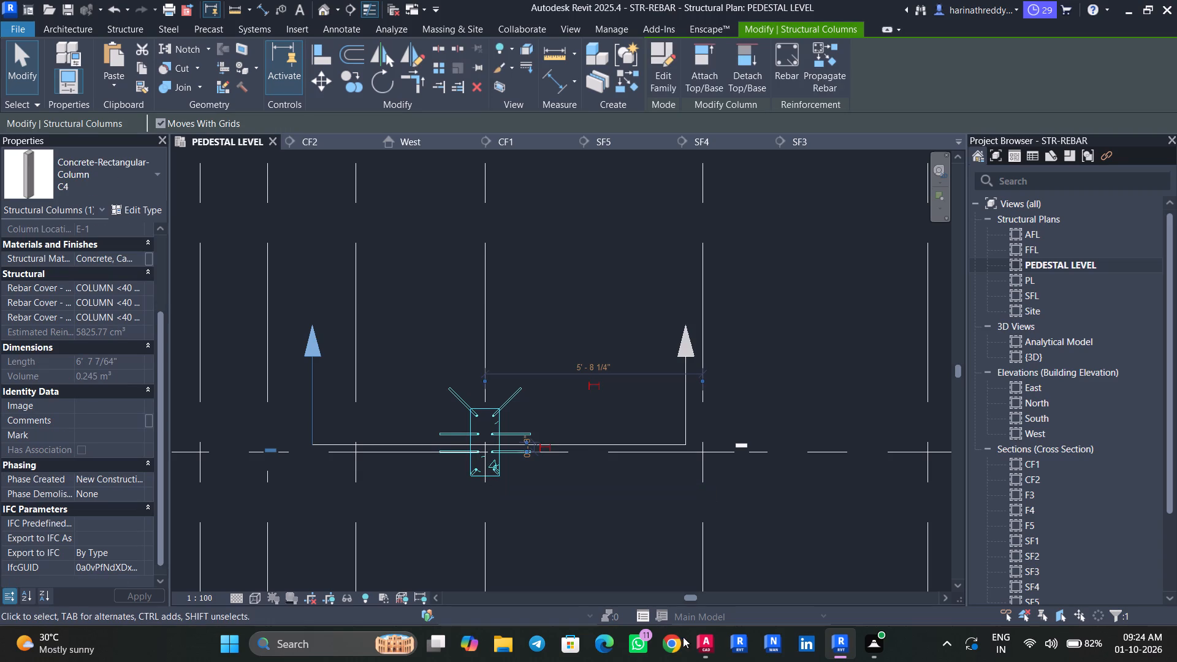
pyautogui.click(703, 641)
pyautogui.scroll(-4, 357, 465)
pyautogui.scroll(4, 269, 456)
pyautogui.moveTo(258, 478); pyautogui.dragTo(279, 479, button='middle')
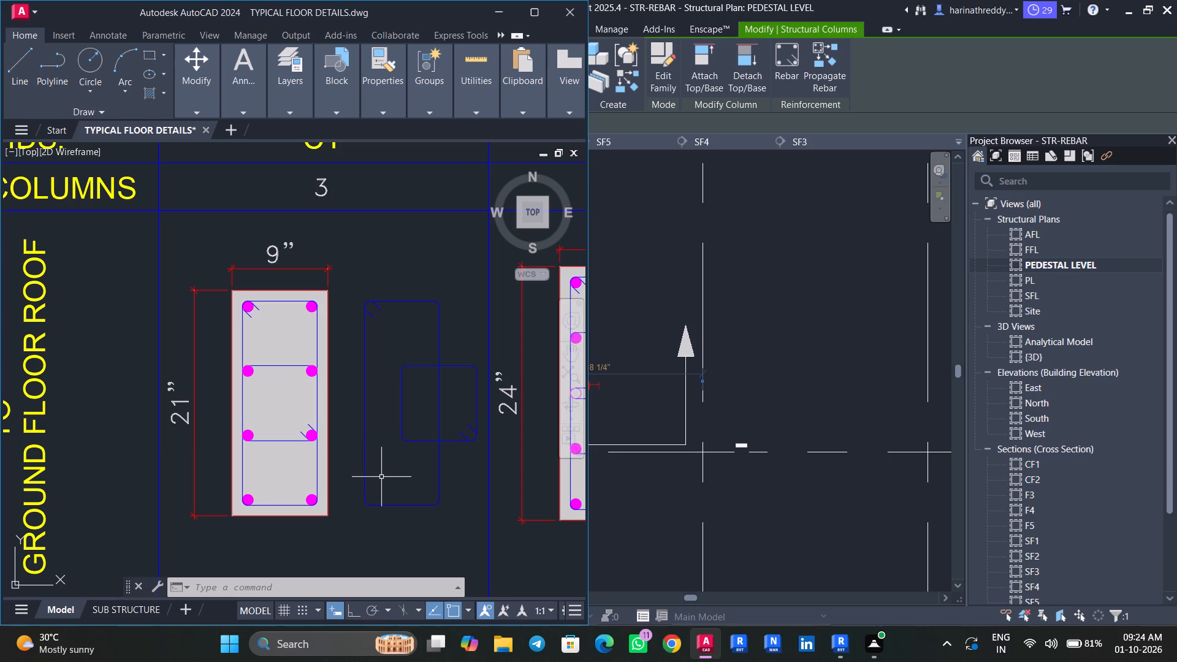
pyautogui.click(501, 14)
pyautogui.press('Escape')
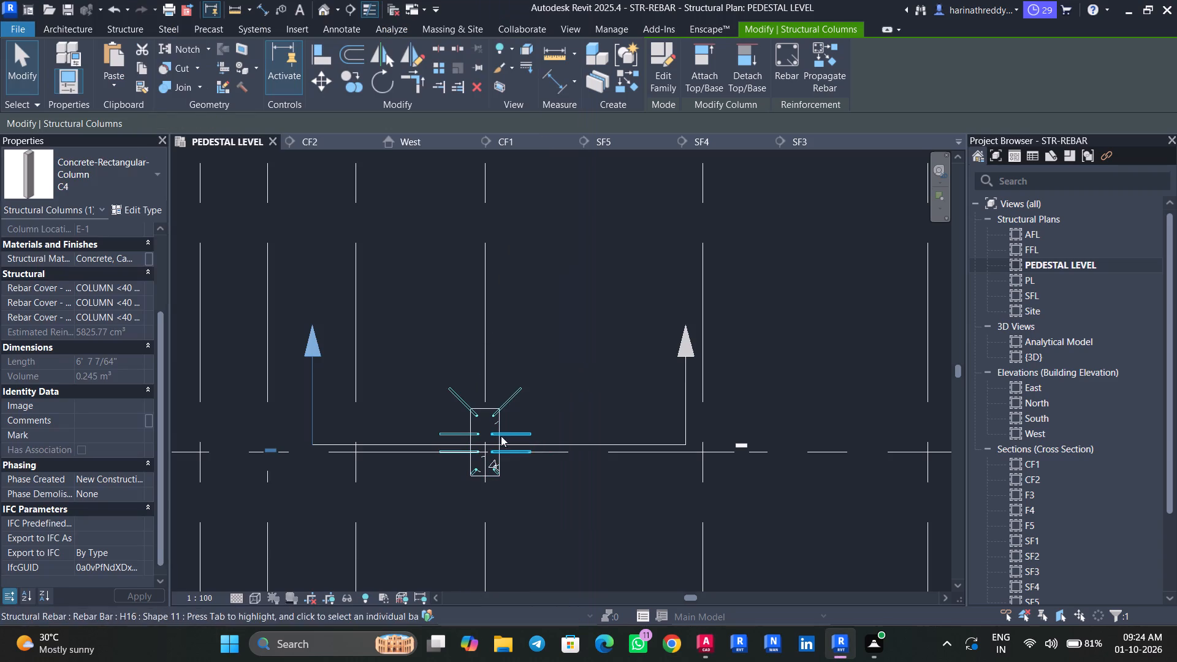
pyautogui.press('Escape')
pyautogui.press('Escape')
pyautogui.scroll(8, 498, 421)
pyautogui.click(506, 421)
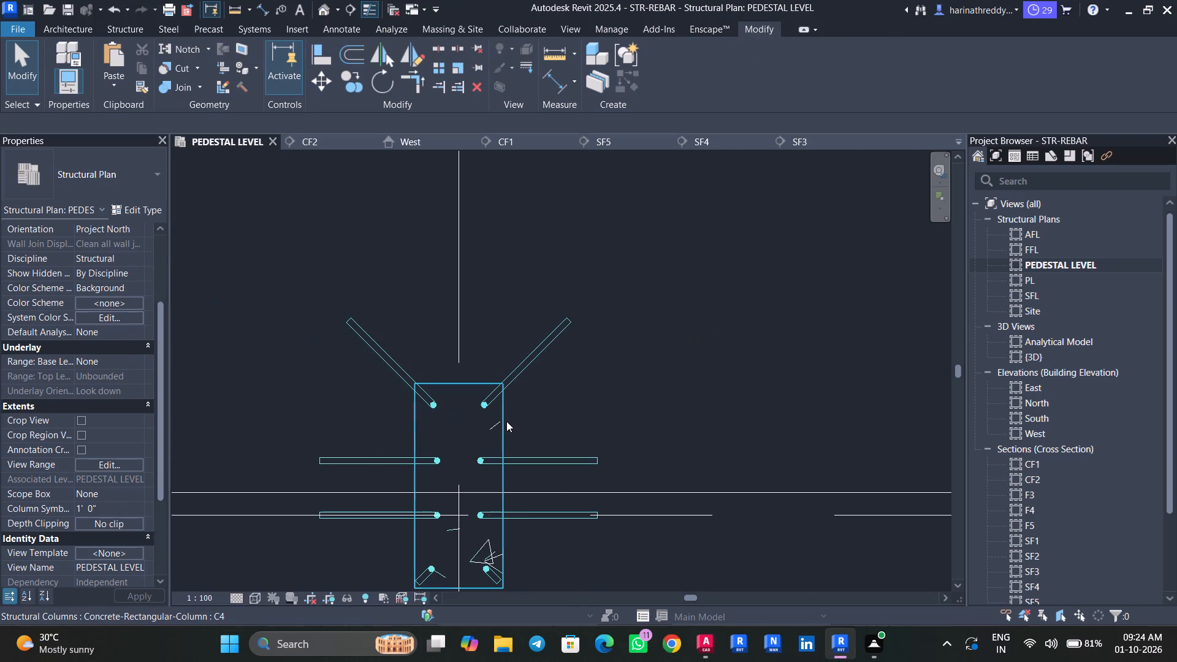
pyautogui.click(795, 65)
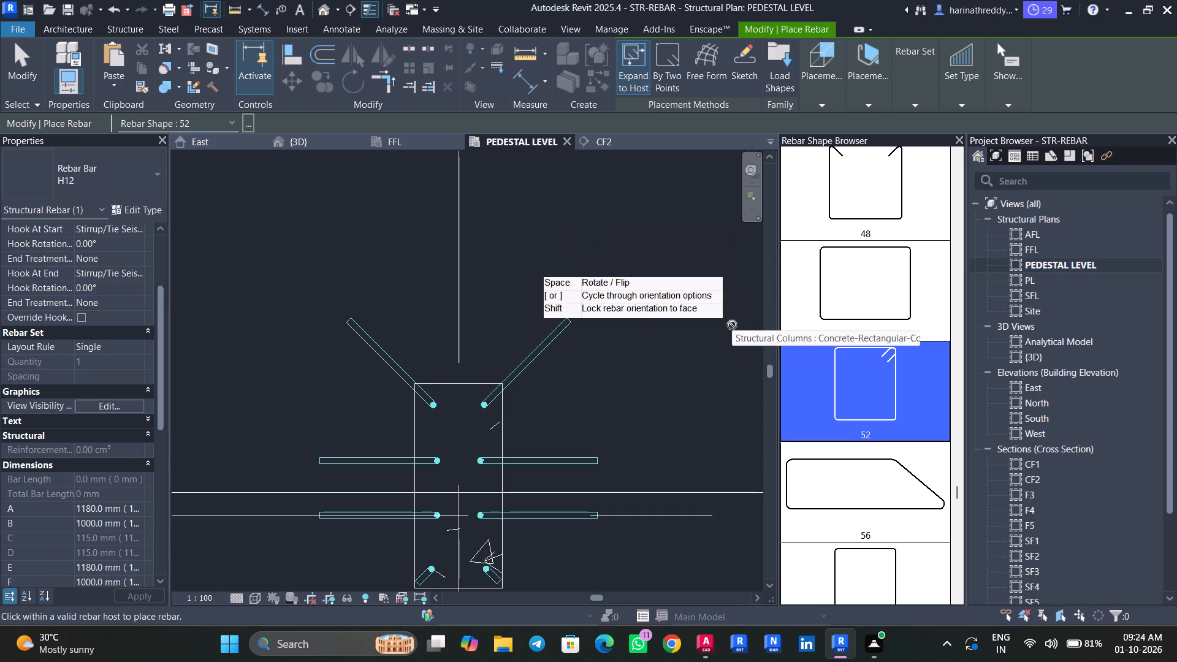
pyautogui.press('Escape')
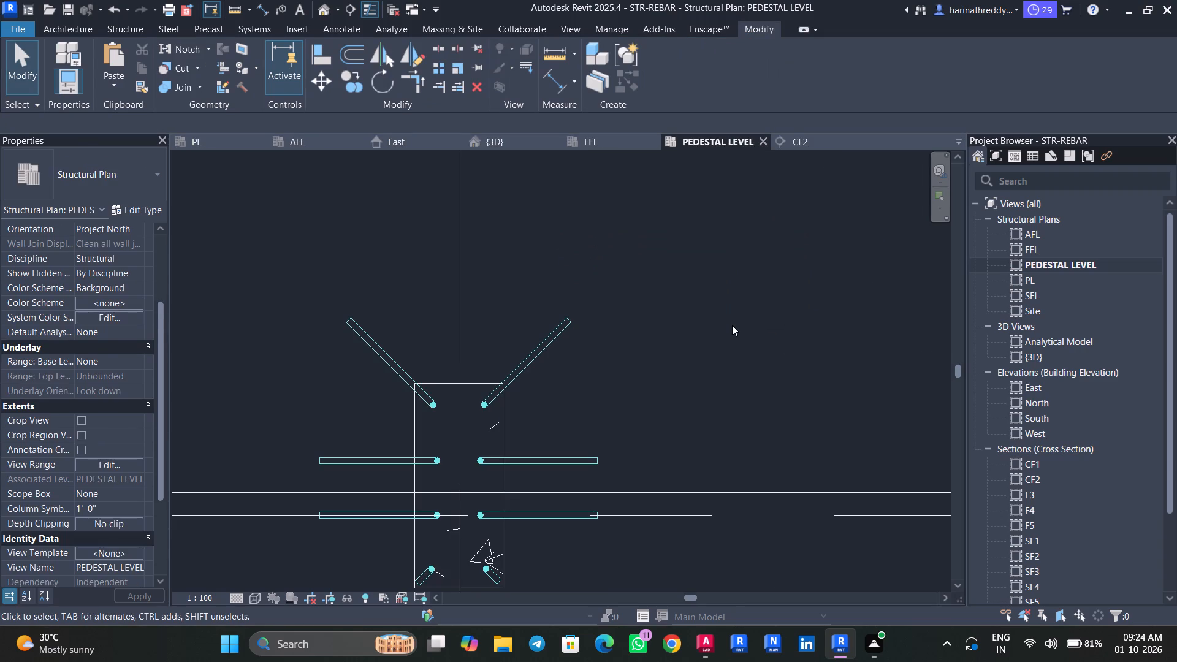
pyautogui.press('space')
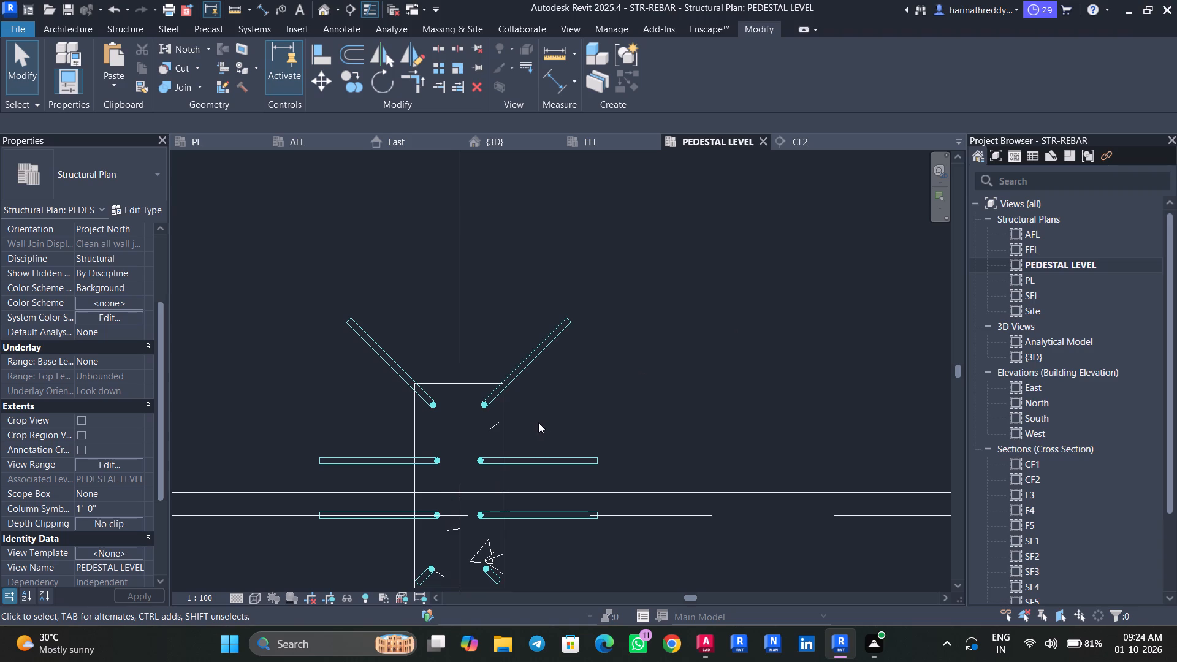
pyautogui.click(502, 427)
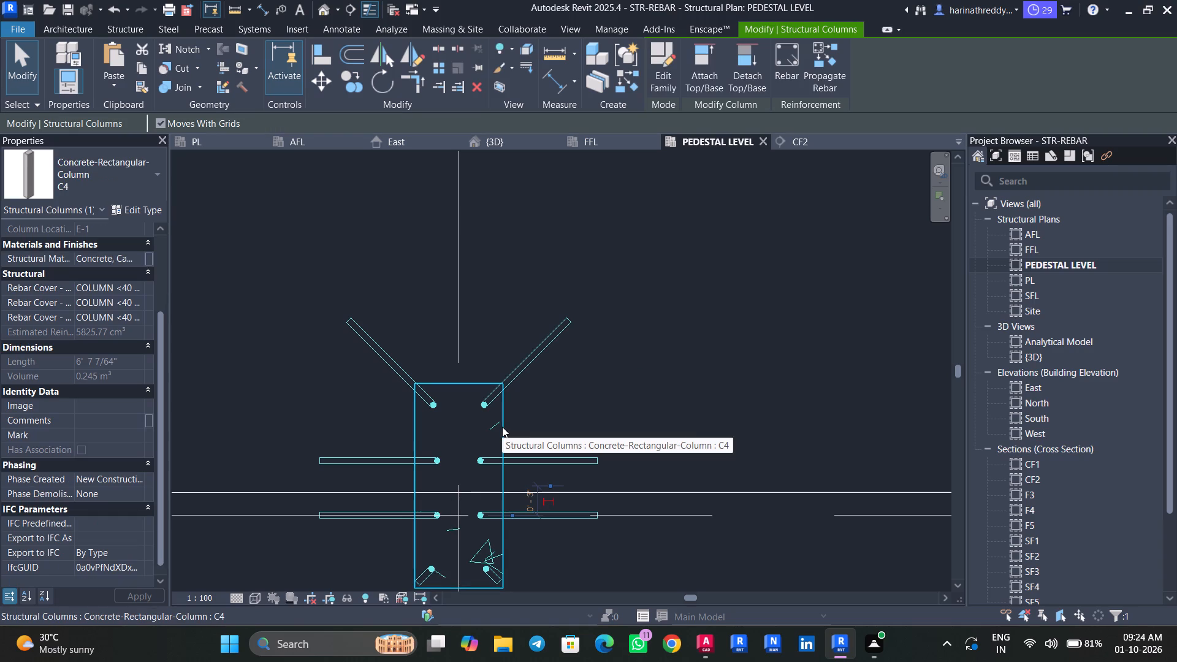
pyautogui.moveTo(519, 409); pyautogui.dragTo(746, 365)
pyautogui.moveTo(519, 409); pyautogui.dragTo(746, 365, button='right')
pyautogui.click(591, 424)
# Place two single H12 shape 52 stirrups in column C4, one hooked at the north end and one at the south.
pyautogui.click(503, 422)
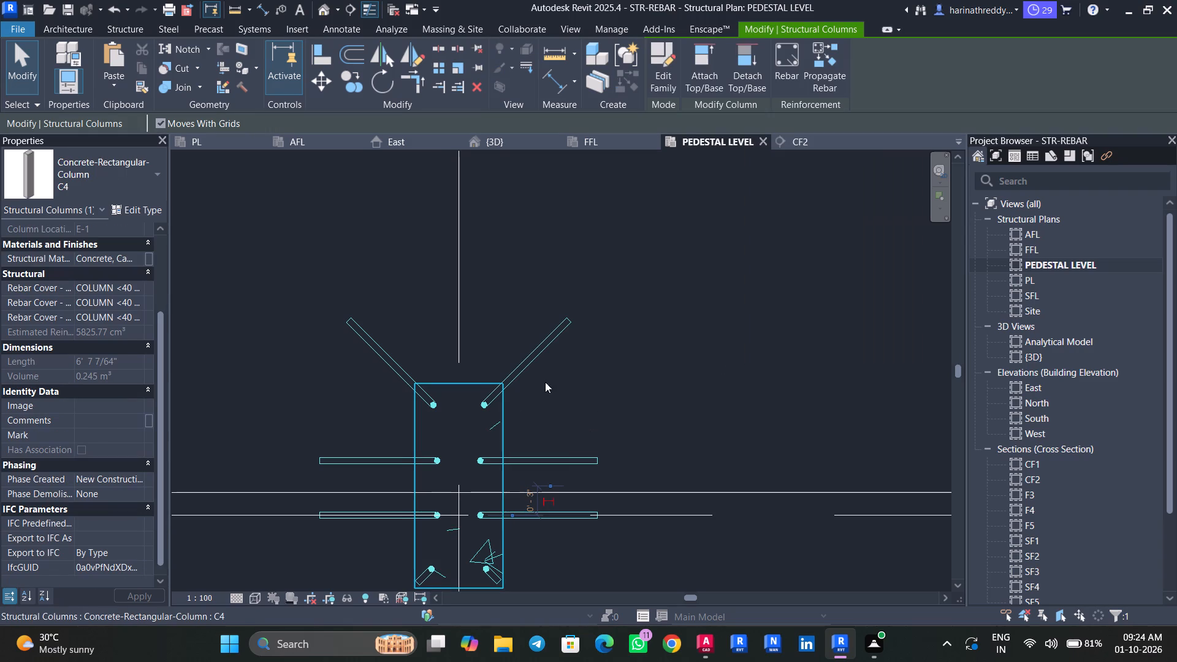
pyautogui.click(799, 61)
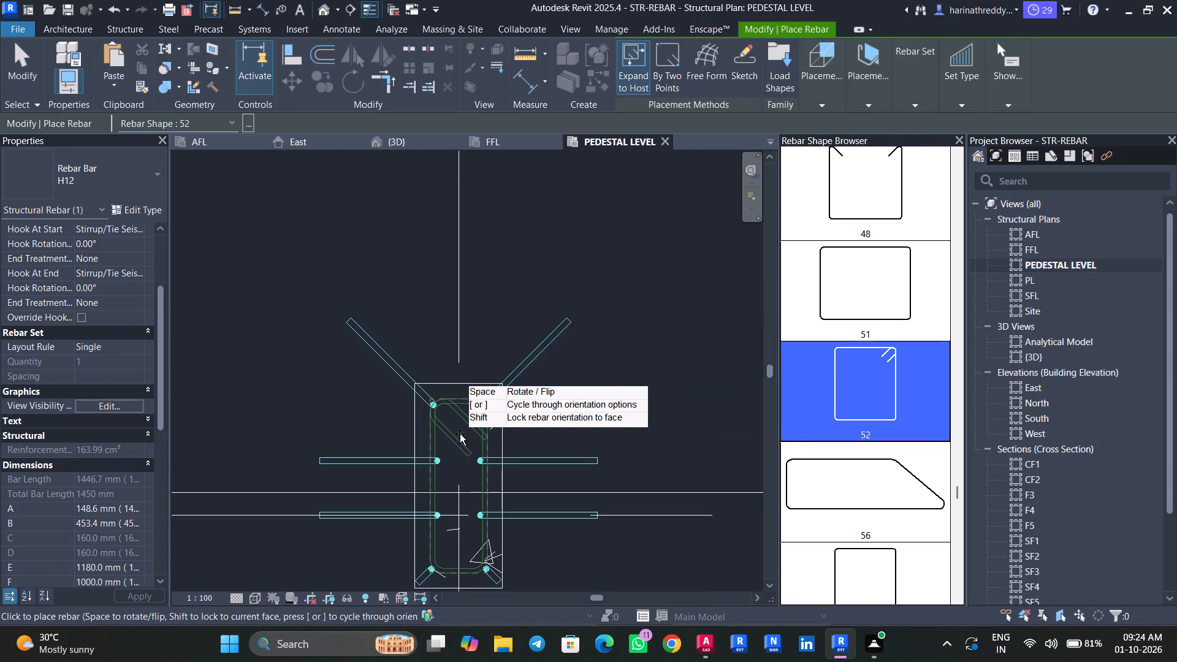
pyautogui.click(459, 434)
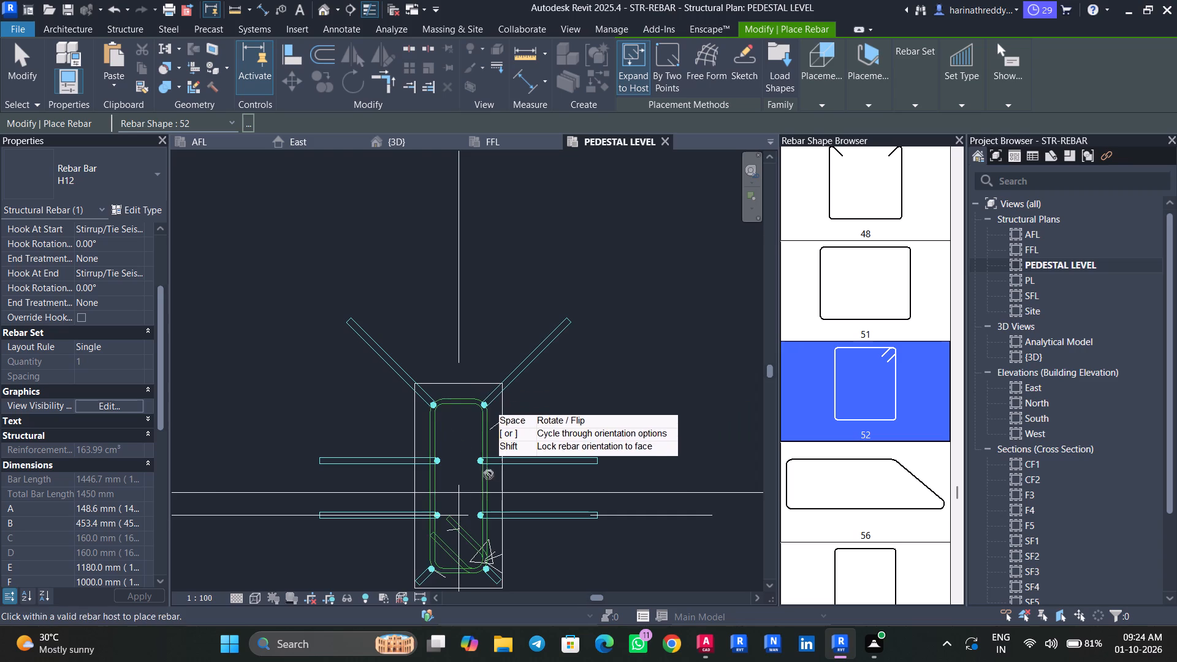
pyautogui.click(478, 455)
pyautogui.press('Escape')
pyautogui.press('Escape')
pyautogui.press('Escape')
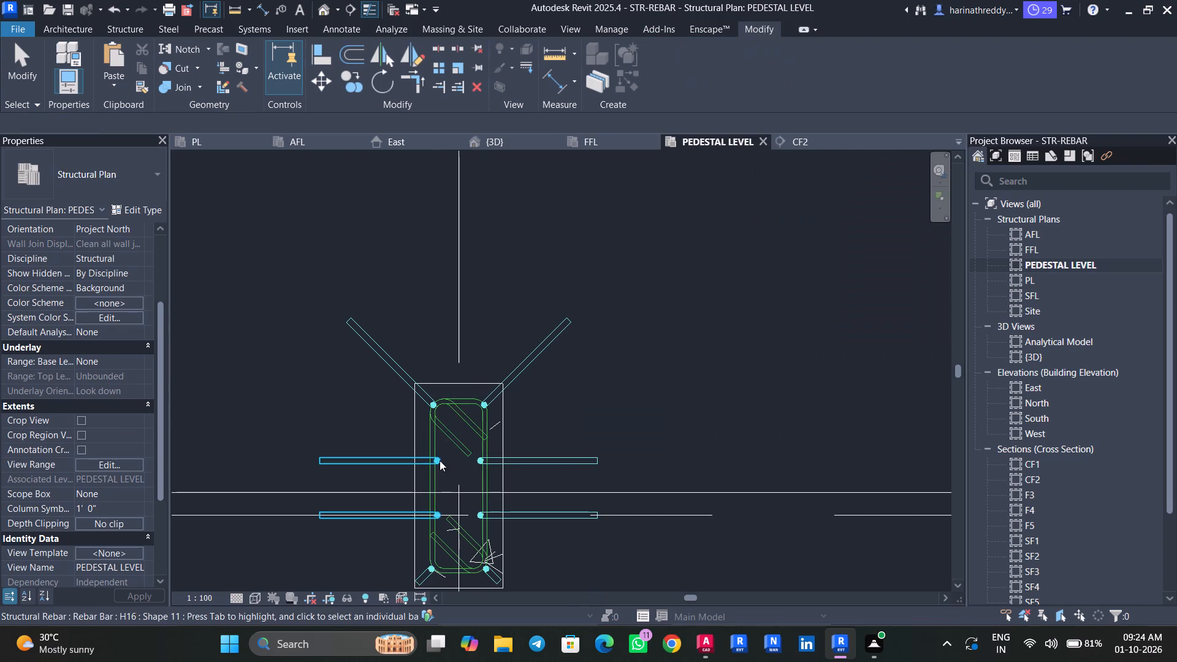
# Check the AutoCAD column detail and shorten the north-hooked C4 stirrup from its south side to a B length of about 335 mm.
pyautogui.click(433, 476)
pyautogui.scroll(4, 458, 402)
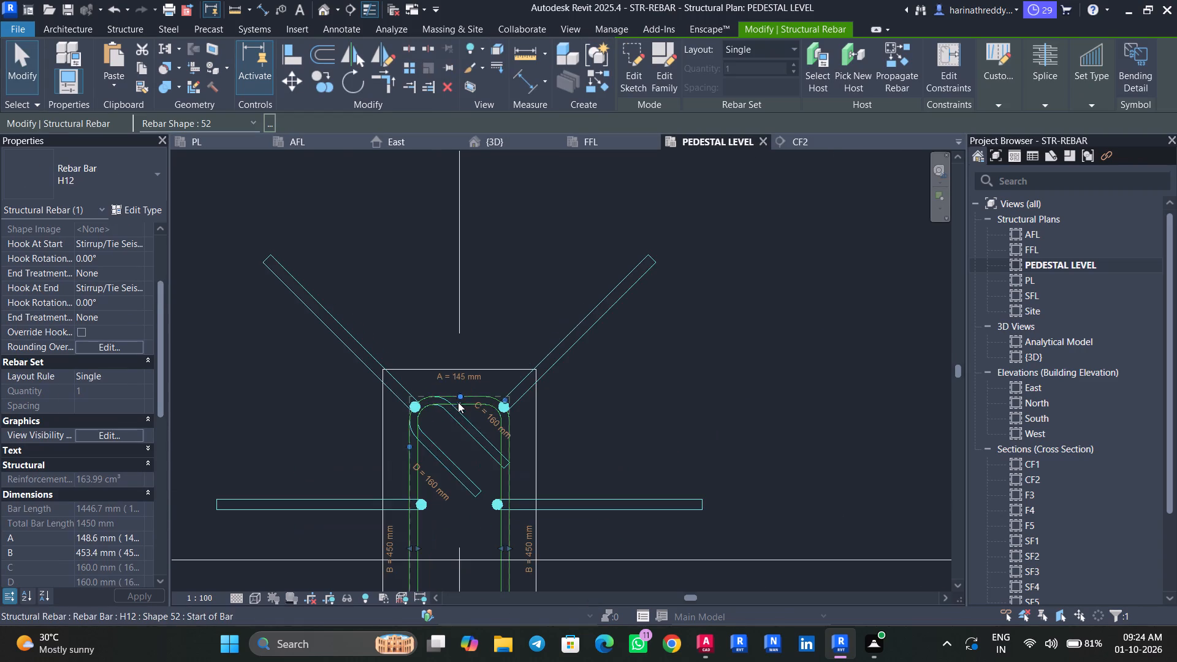
pyautogui.moveTo(460, 475); pyautogui.dragTo(465, 274, button='middle')
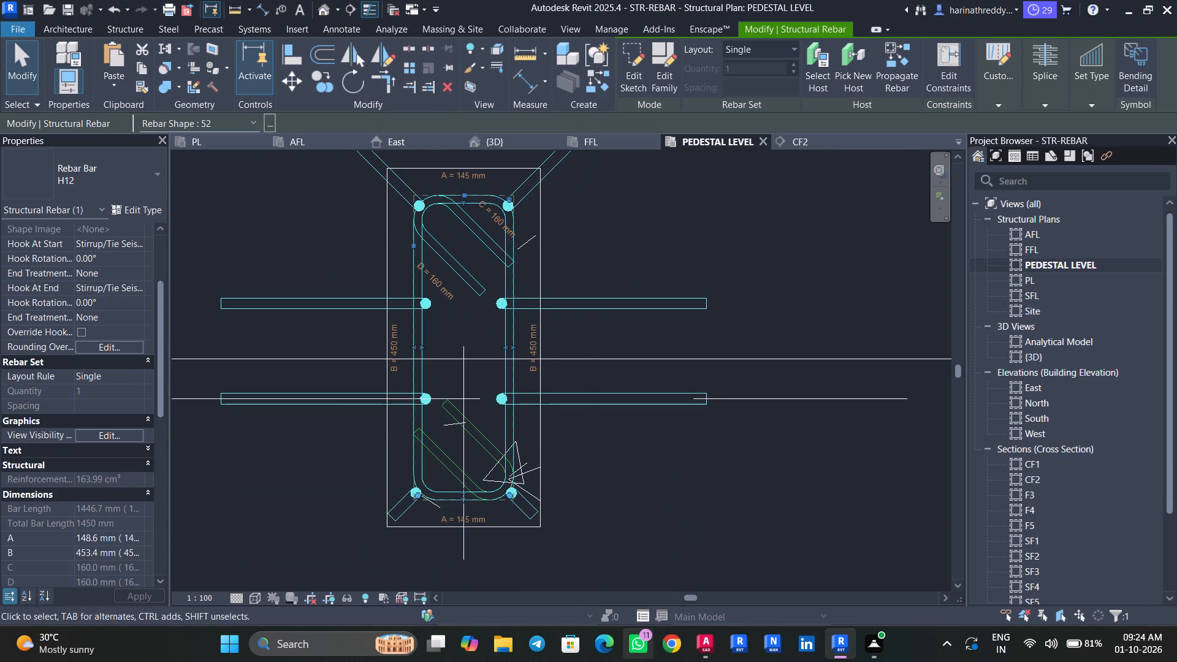
pyautogui.click(700, 650)
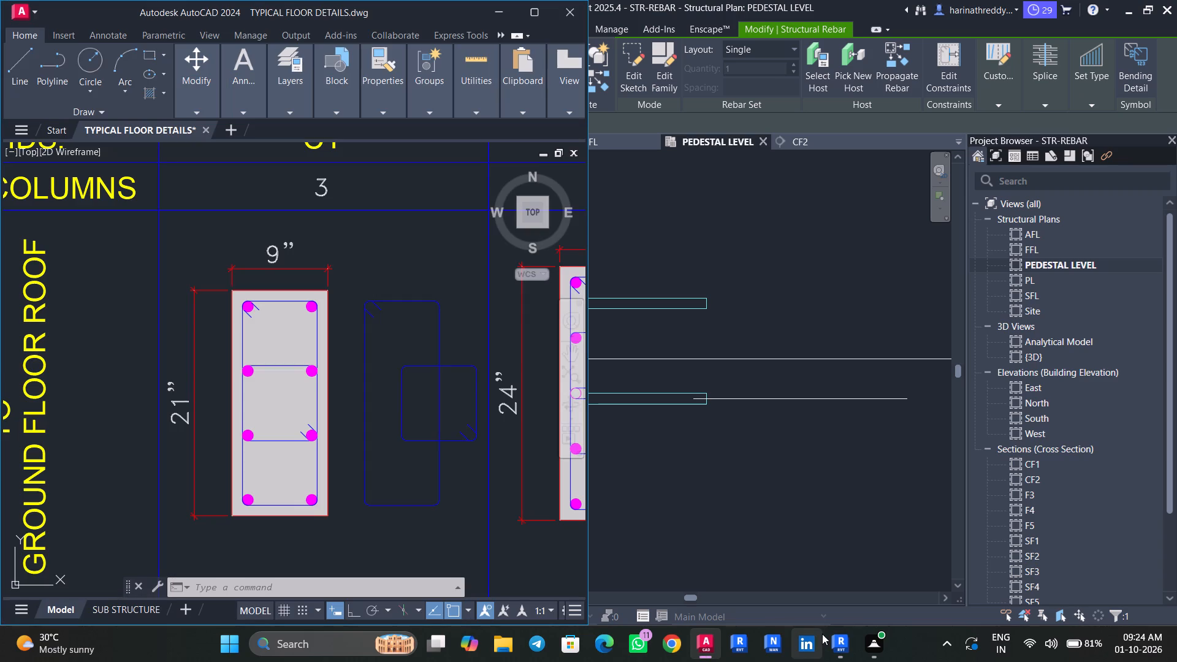
pyautogui.click(851, 644)
pyautogui.scroll(4, 453, 477)
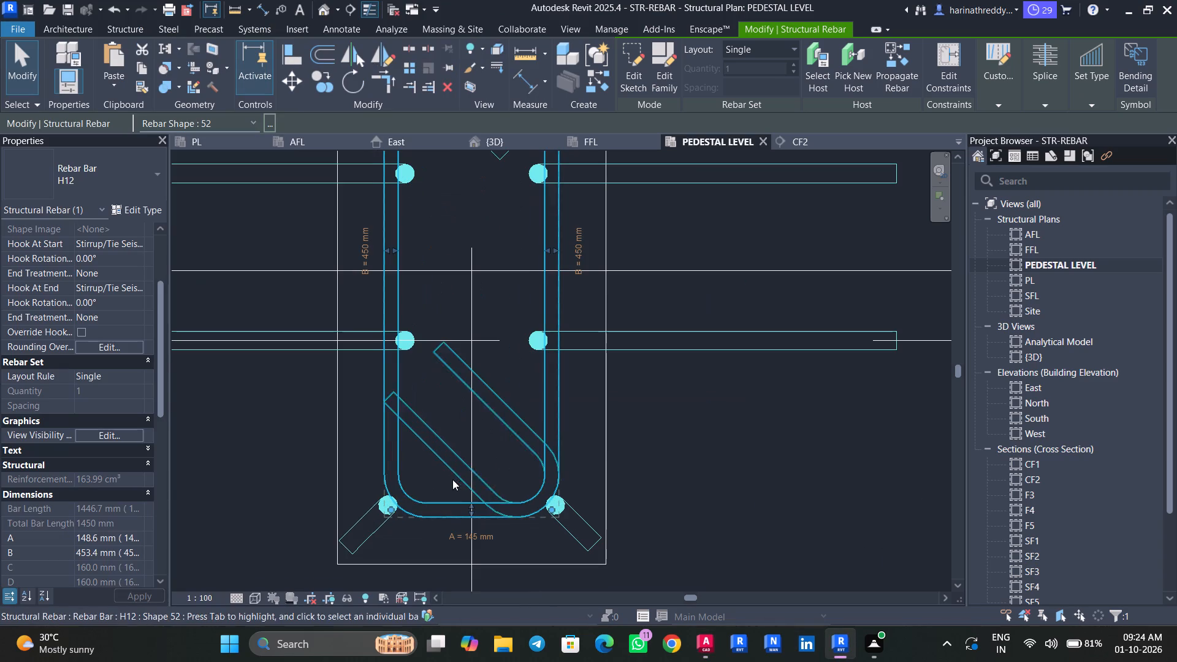
pyautogui.moveTo(470, 500); pyautogui.dragTo(470, 372)
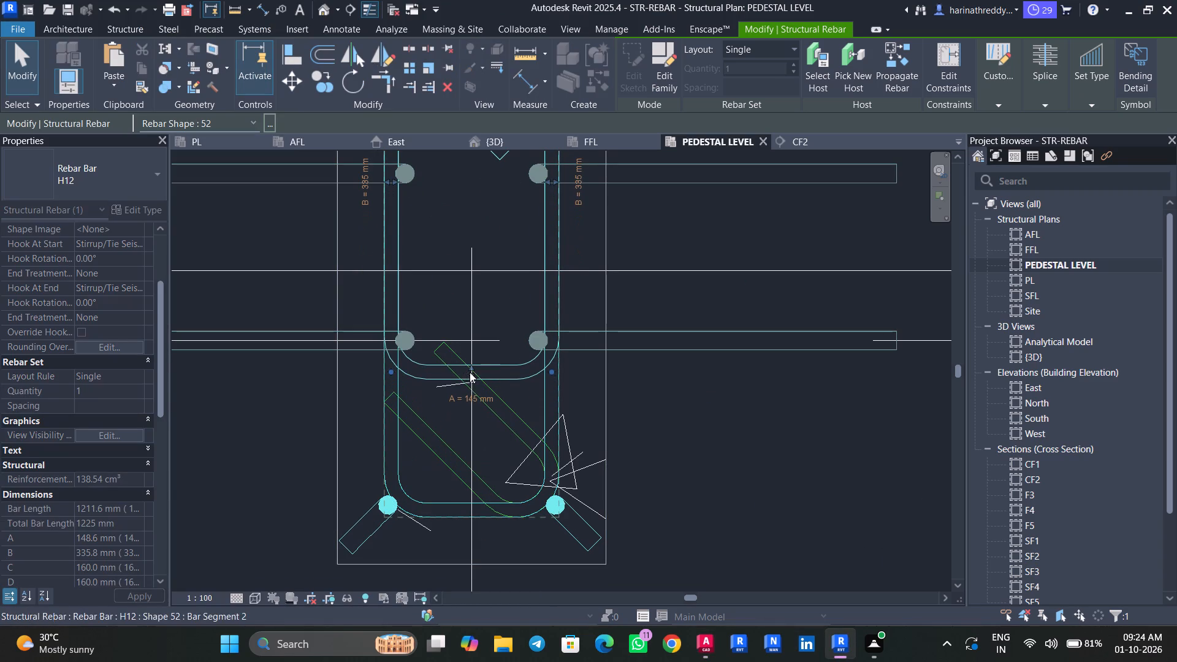
pyautogui.press('Escape')
pyautogui.press('Escape')
# Move the two southern corner H16 bars of column C4 diagonally inward, inside the corners of the south-hooked stirrup.
pyautogui.scroll(1, 468, 414)
pyautogui.scroll(-1, 468, 414)
pyautogui.moveTo(468, 414); pyautogui.dragTo(465, 531, button='middle')
pyautogui.scroll(-1, 464, 528)
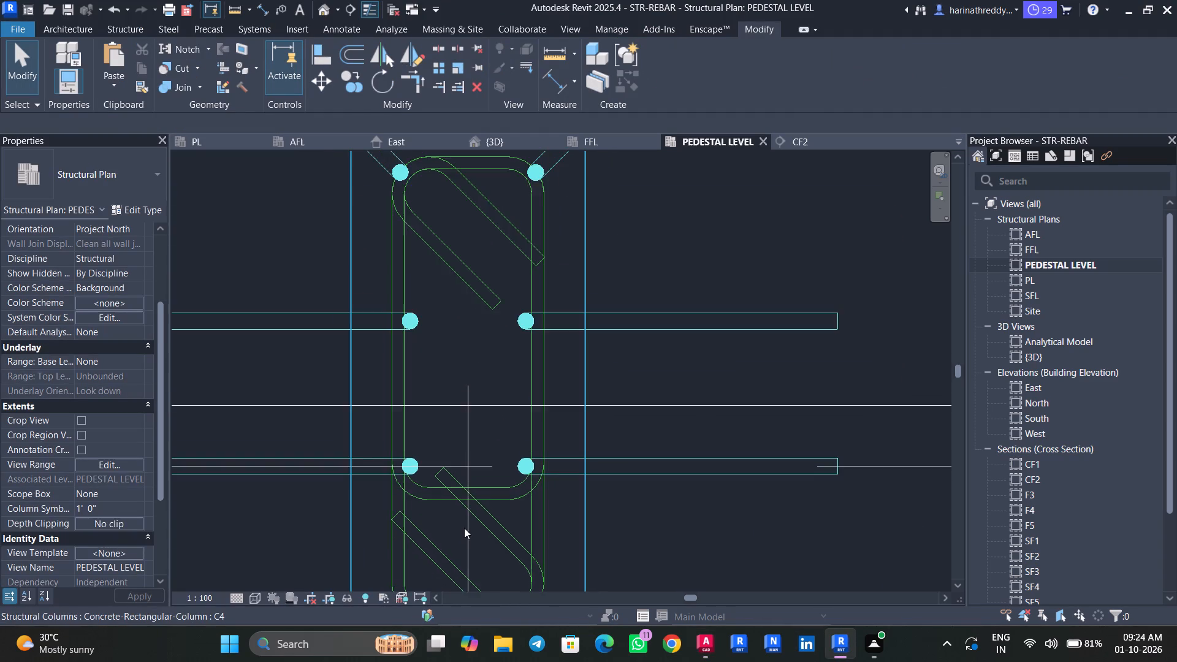
pyautogui.moveTo(463, 529); pyautogui.dragTo(495, 428, button='middle')
pyautogui.press('Escape')
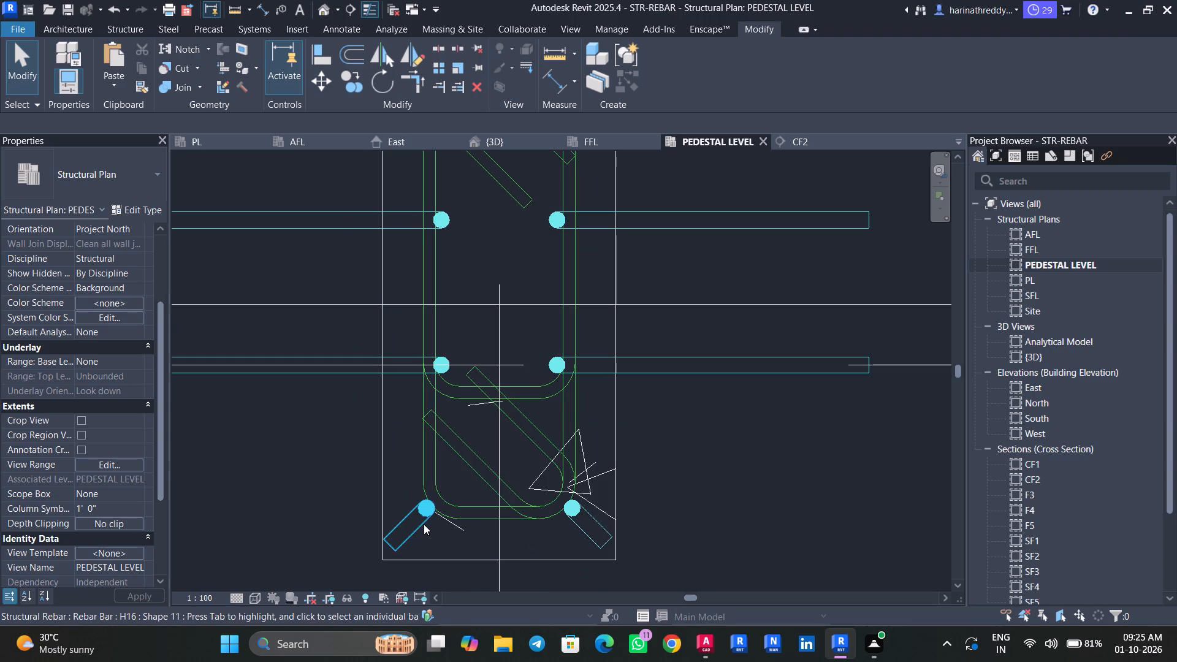
pyautogui.click(424, 524)
pyautogui.moveTo(430, 501); pyautogui.dragTo(444, 501)
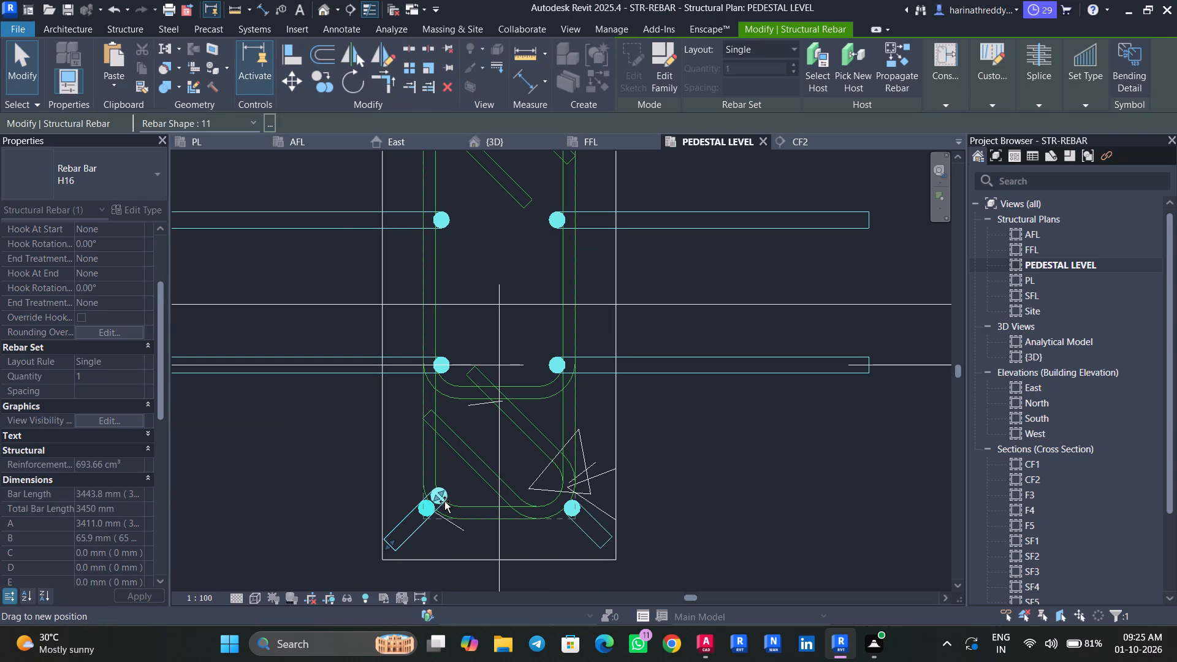
pyautogui.moveTo(444, 501); pyautogui.dragTo(453, 502)
pyautogui.press('Escape')
pyautogui.press('Escape')
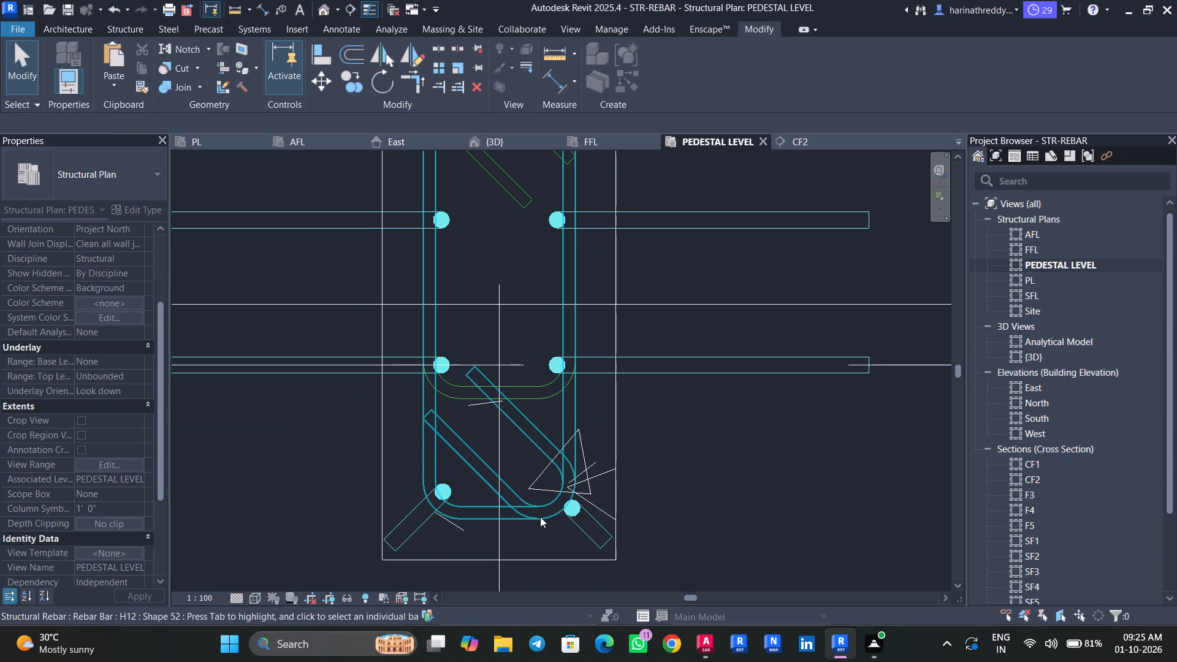
pyautogui.click(586, 523)
pyautogui.moveTo(568, 503); pyautogui.dragTo(553, 489)
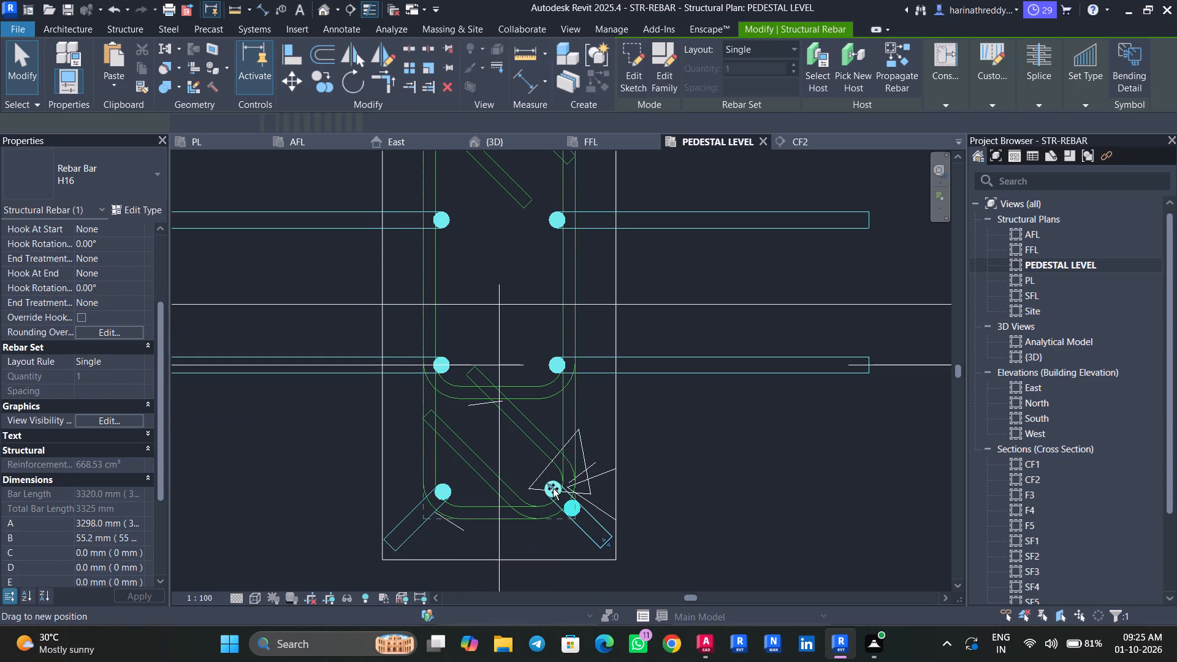
pyautogui.moveTo(553, 489); pyautogui.dragTo(556, 489)
pyautogui.press('Escape')
pyautogui.press('Escape')
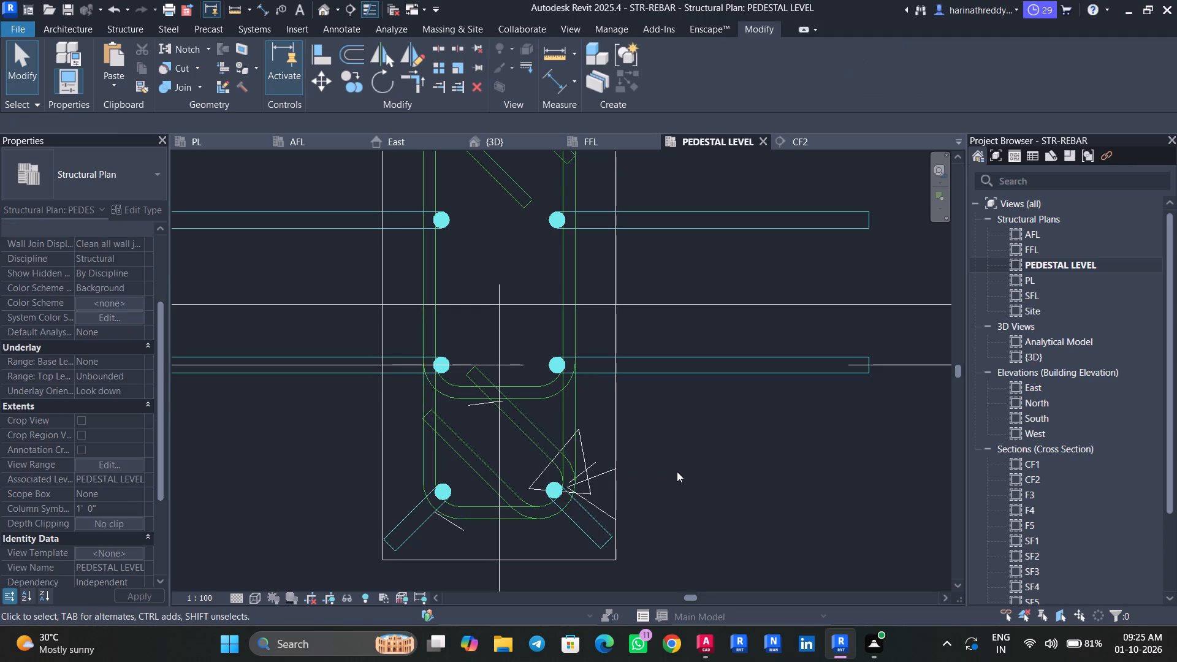
# Move the two northern corner H16 bars of column C4 diagonally inward, inside the stirrup corners.
pyautogui.scroll(-3, 677, 471)
pyautogui.scroll(1, 677, 471)
pyautogui.scroll(-1, 677, 471)
pyautogui.moveTo(677, 454); pyautogui.dragTo(668, 502, button='middle')
pyautogui.scroll(4, 609, 243)
pyautogui.click(609, 251)
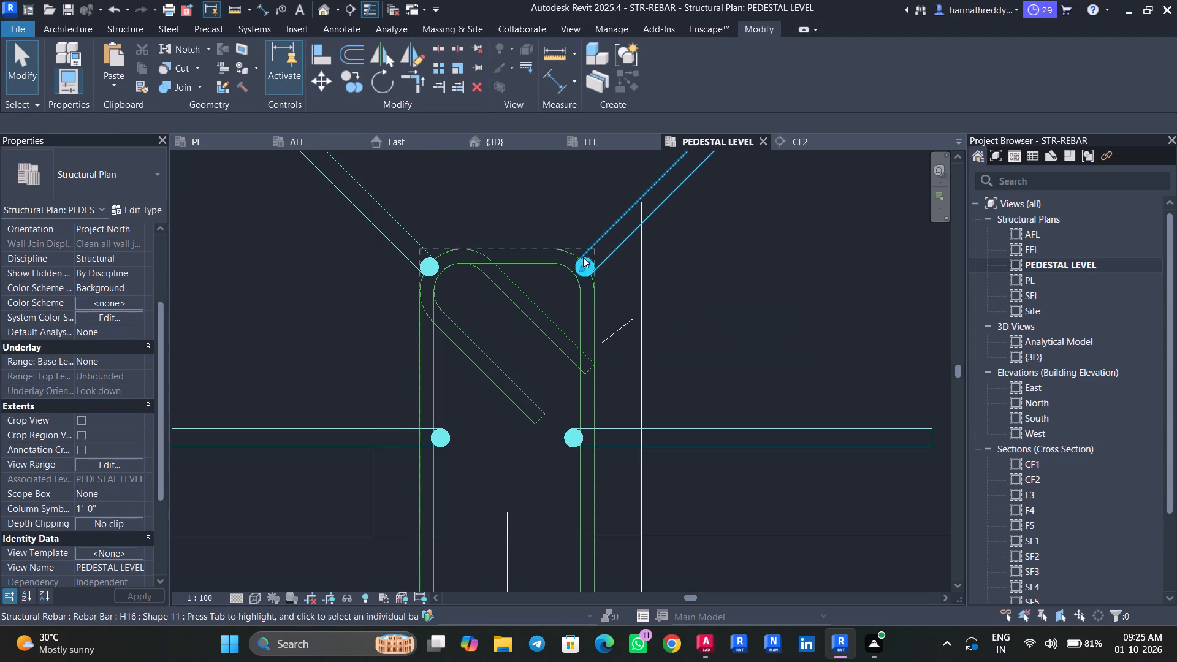
pyautogui.scroll(3, 581, 257)
pyautogui.moveTo(582, 270); pyautogui.dragTo(566, 289)
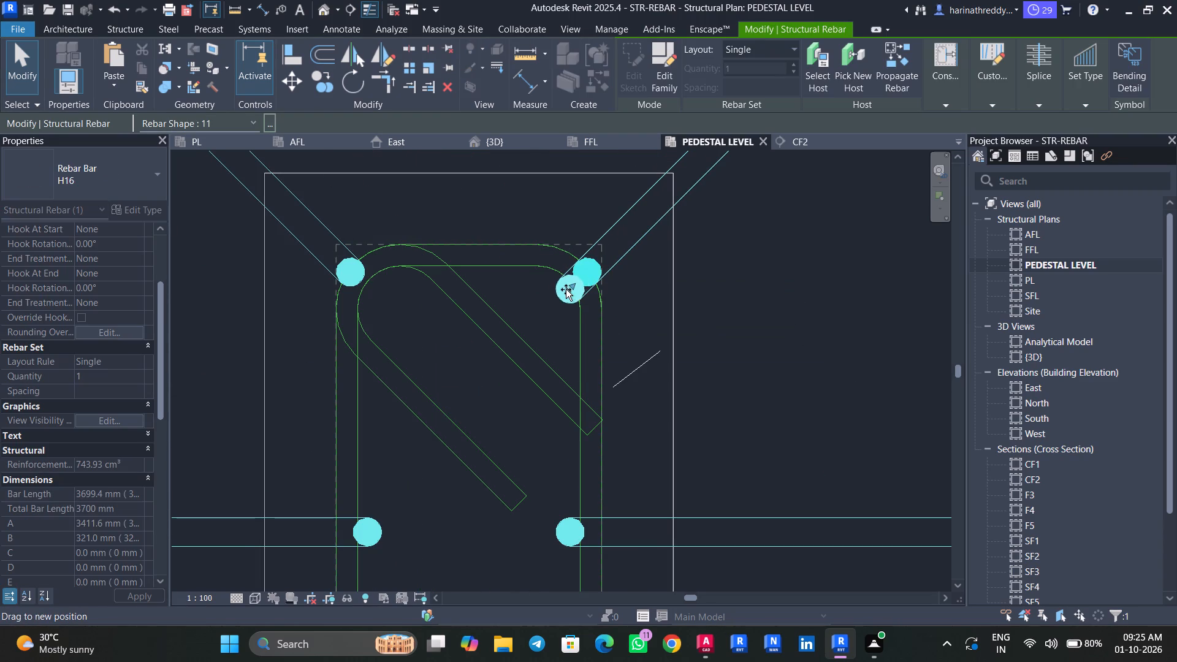
pyautogui.moveTo(566, 289); pyautogui.dragTo(561, 289)
pyautogui.press('Escape')
pyautogui.press('Escape')
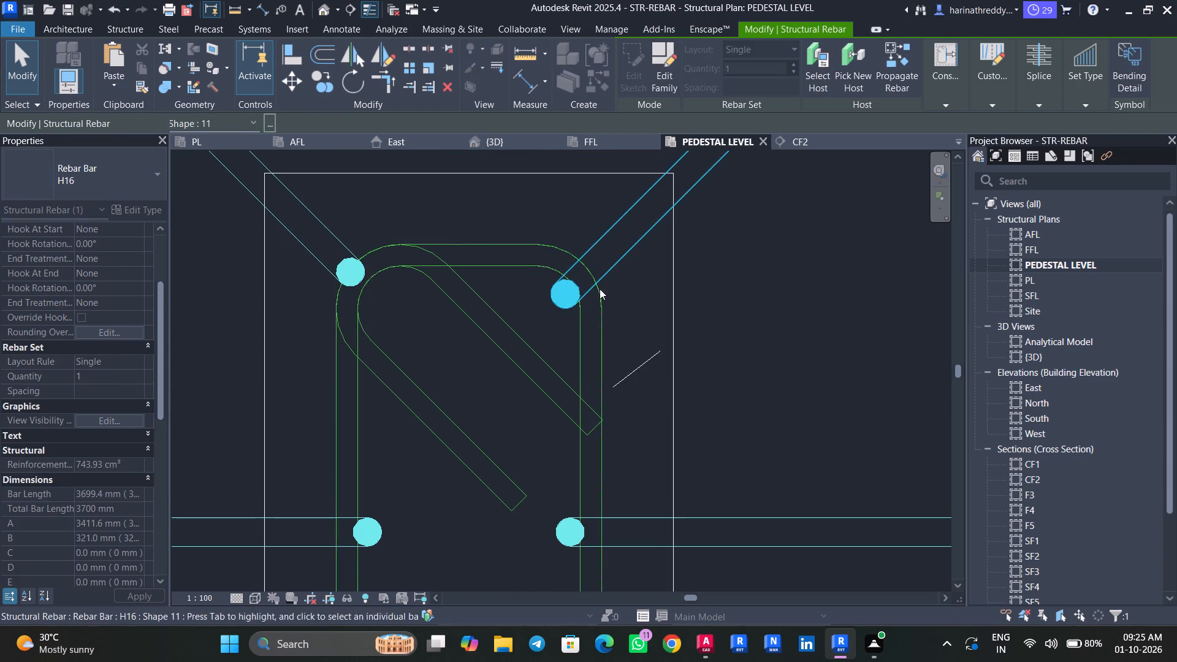
pyautogui.press('Escape')
pyautogui.click(311, 255)
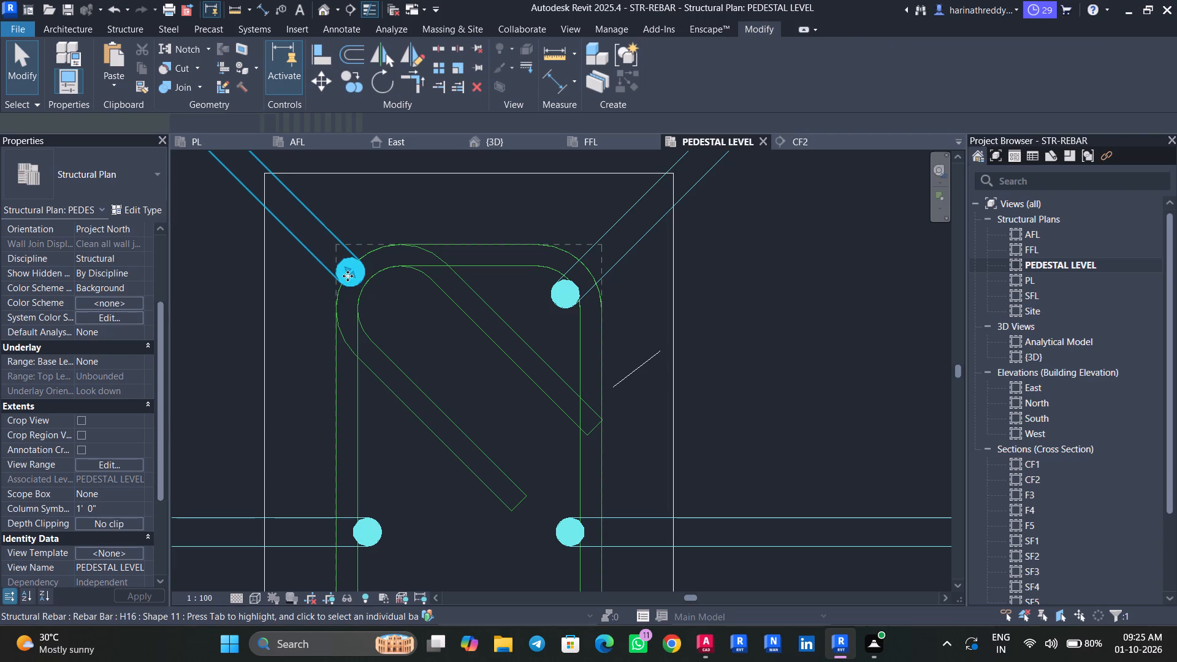
pyautogui.moveTo(354, 273); pyautogui.dragTo(371, 300)
pyautogui.press('Escape')
pyautogui.press('Escape')
pyautogui.press('Escape')
# Change both the south-hooked and north-hooked stirrups in column C4 to rebar type H8.
pyautogui.scroll(-11, 416, 312)
pyautogui.scroll(1, 416, 312)
pyautogui.scroll(-1, 416, 312)
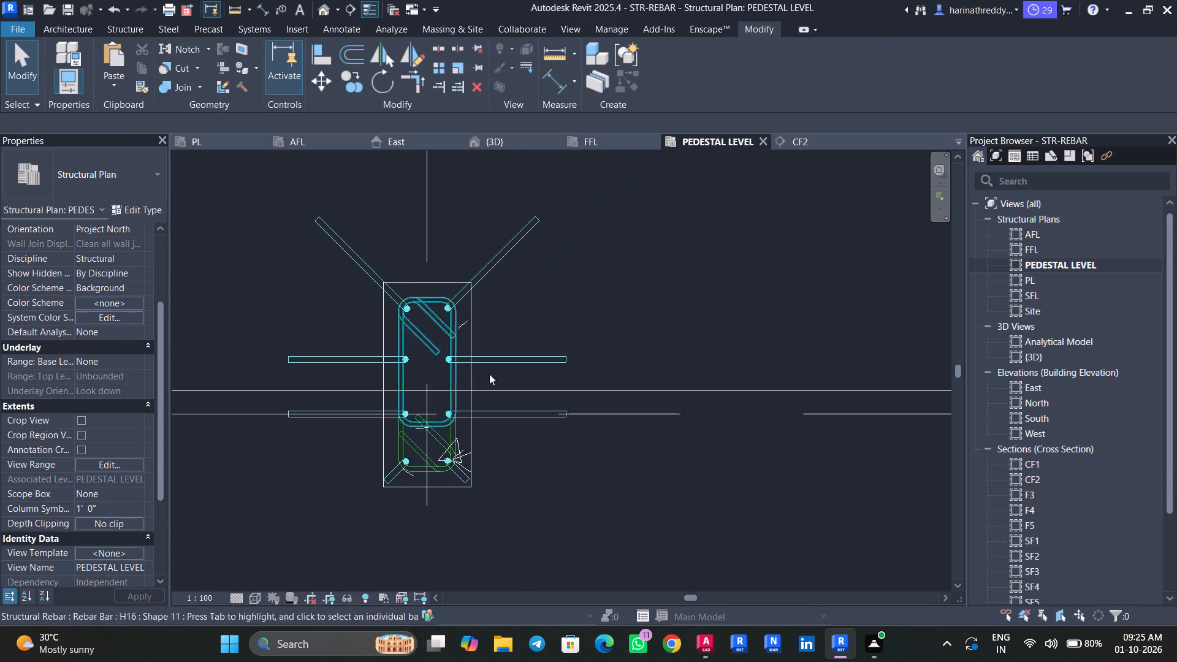
pyautogui.click(422, 464)
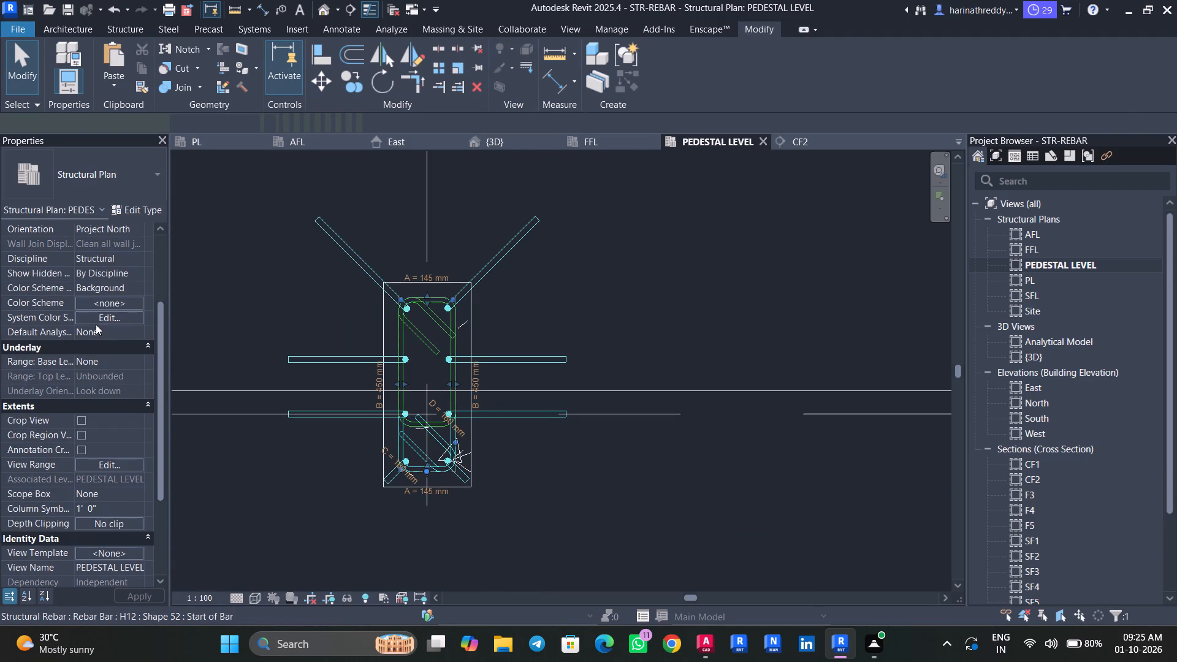
pyautogui.click(71, 180)
pyautogui.click(60, 275)
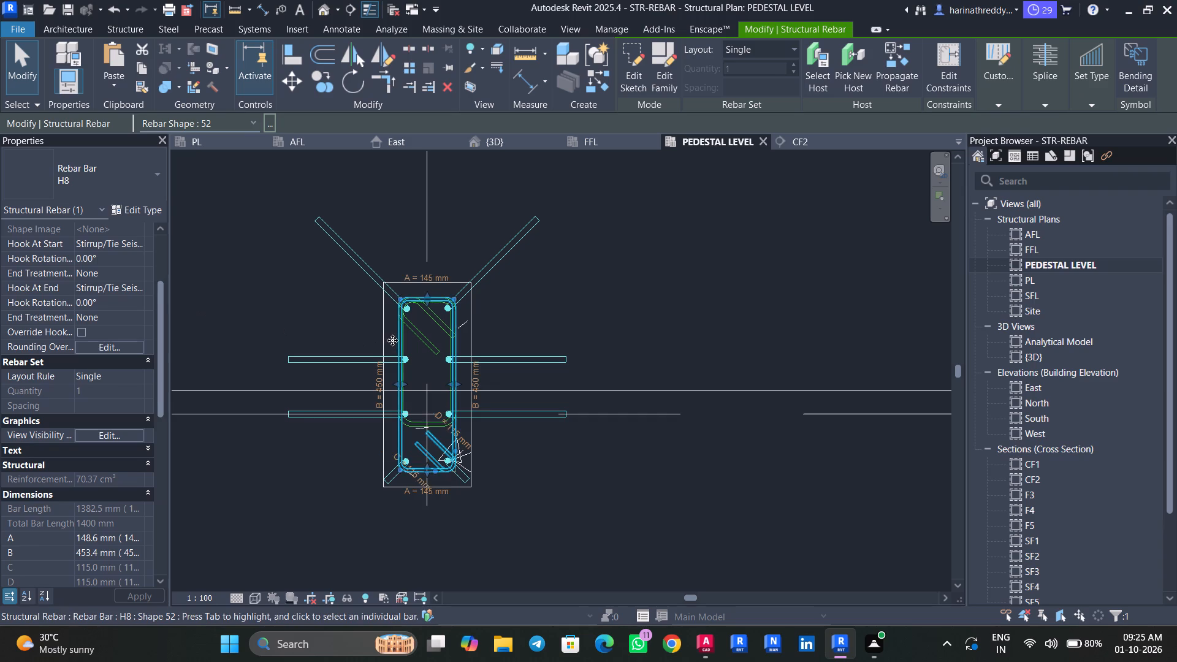
pyautogui.press('Escape')
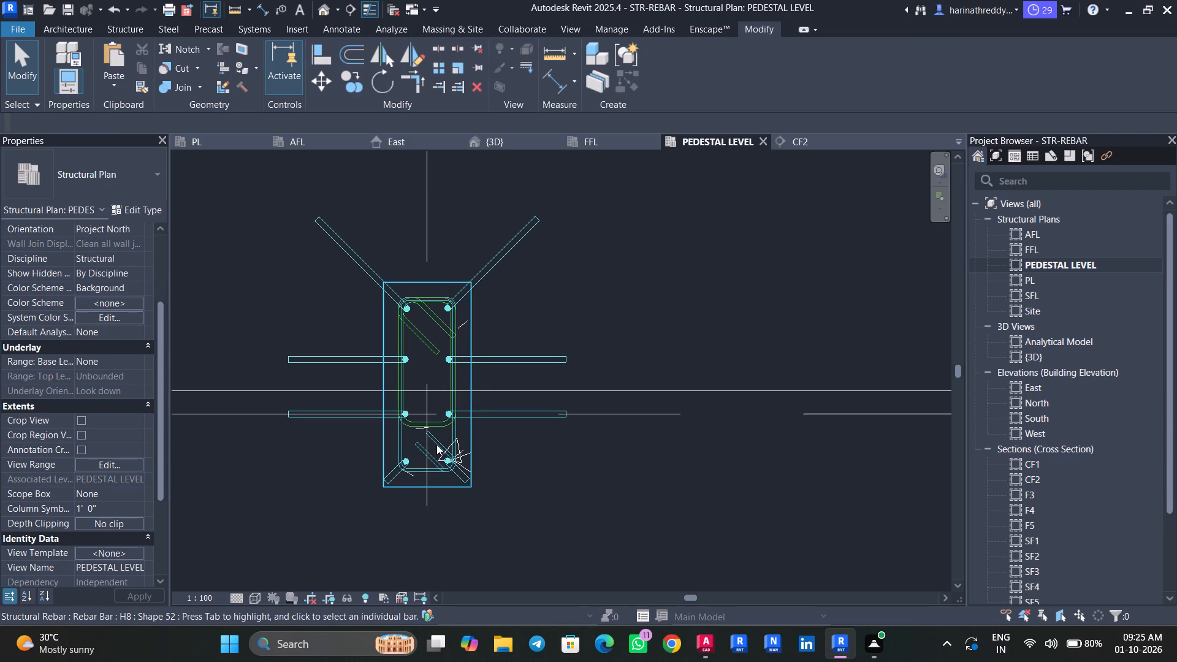
pyautogui.click(428, 419)
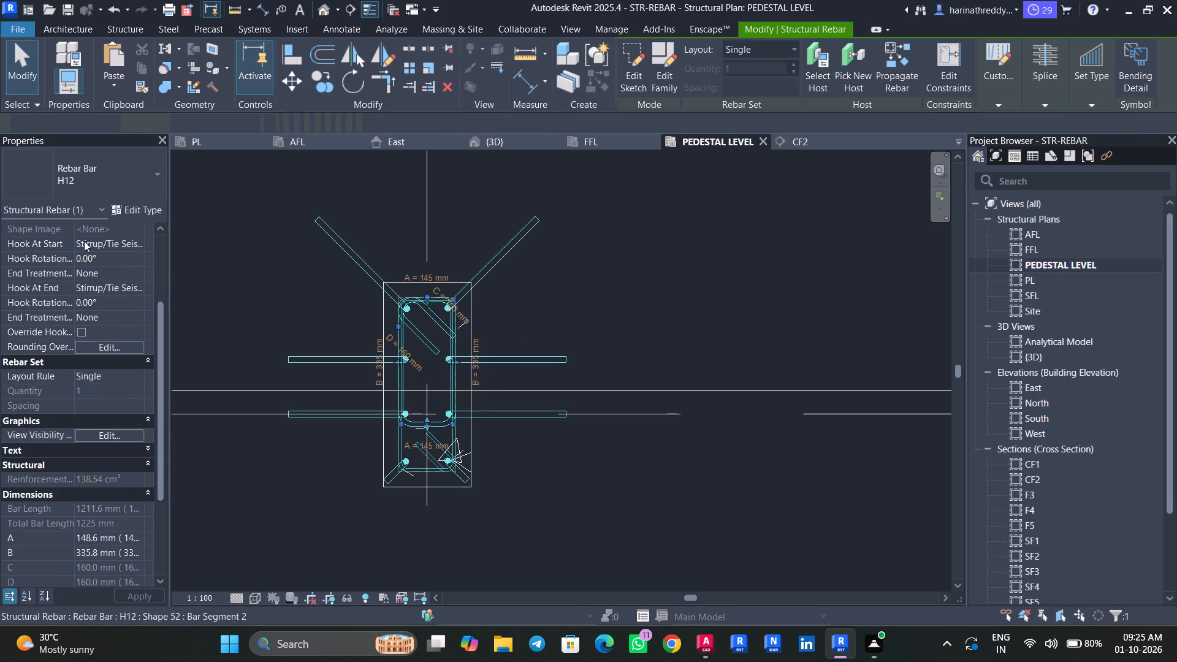
pyautogui.click(88, 161)
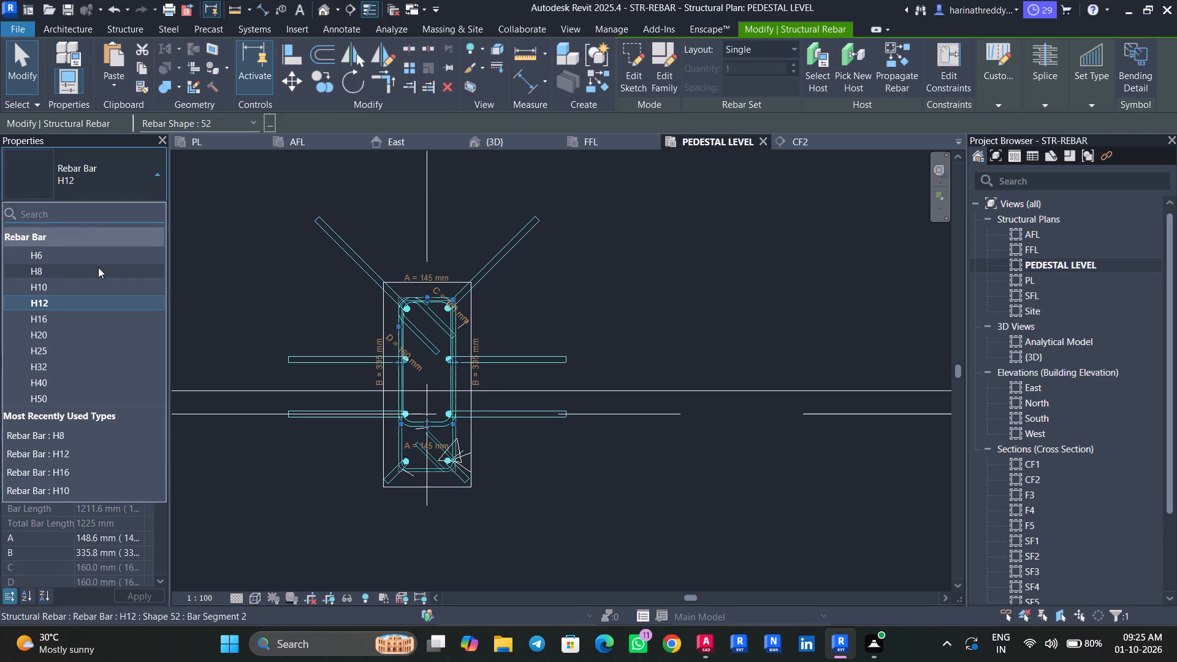
pyautogui.click(98, 267)
pyautogui.press('Escape')
pyautogui.press('Escape')
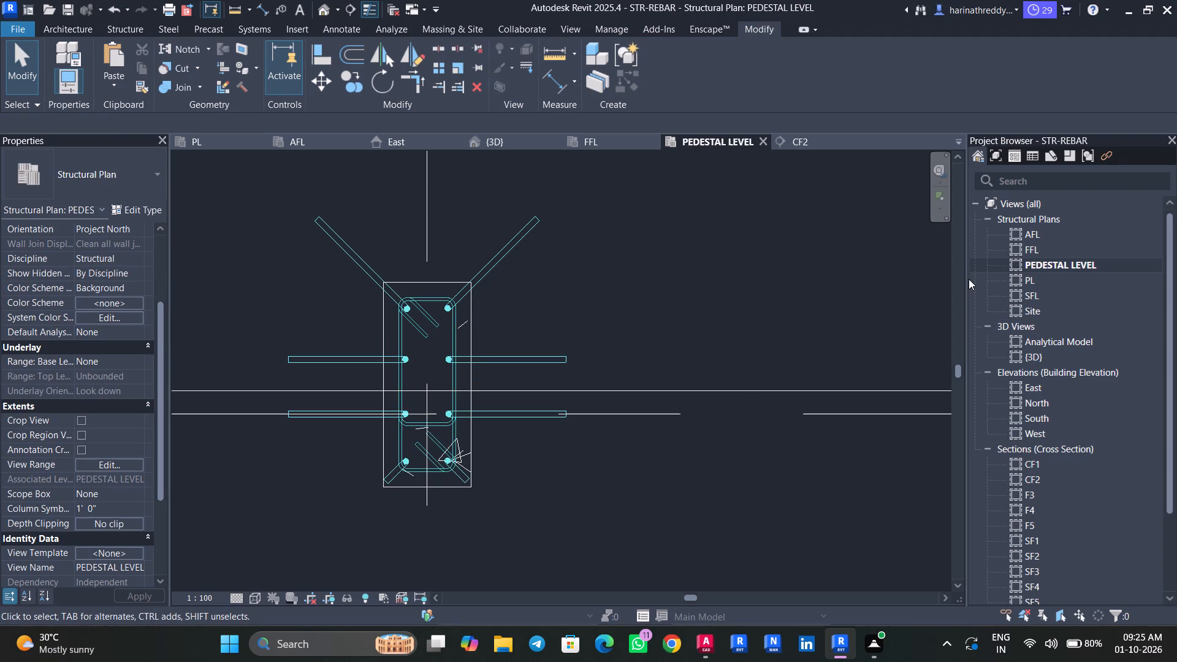
# Examine the spacing and dimension properties of the H12 stirrup set in the westernmost column on grid 1.
pyautogui.keyDown('ctrl'); pyautogui.scroll(-16, 791, 370); pyautogui.keyUp('ctrl')
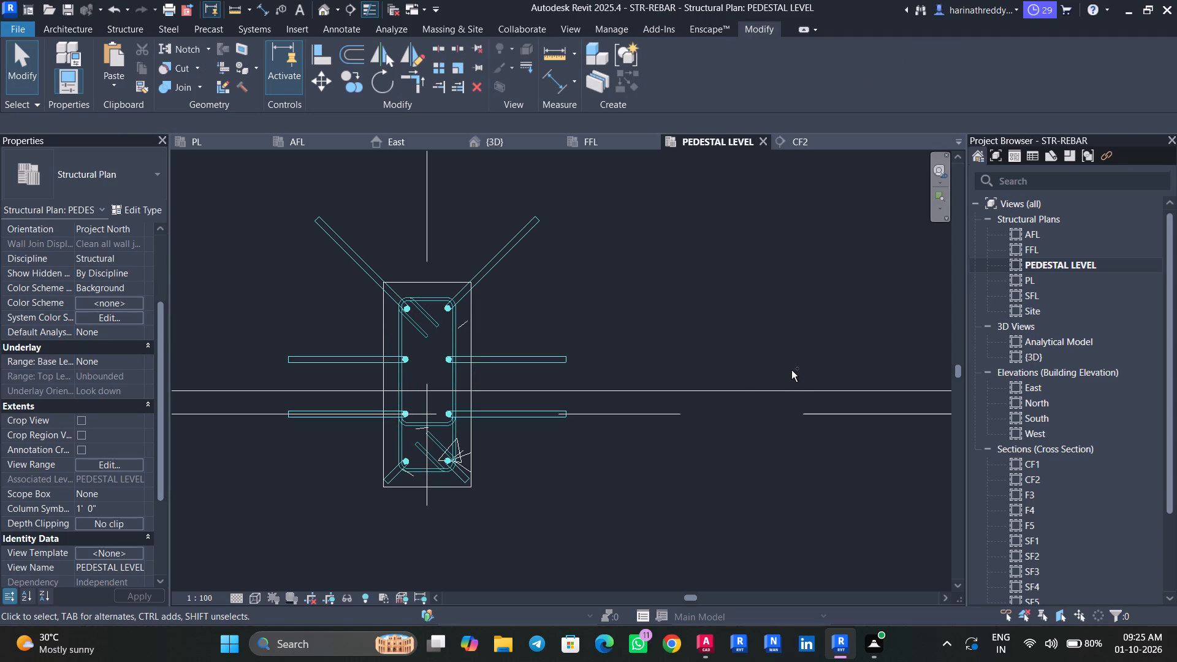
pyautogui.keyDown('ctrl'); pyautogui.scroll(-3, 791, 370); pyautogui.keyUp('ctrl')
pyautogui.scroll(-7, 791, 370)
pyautogui.scroll(1, 791, 370)
pyautogui.scroll(-4, 791, 370)
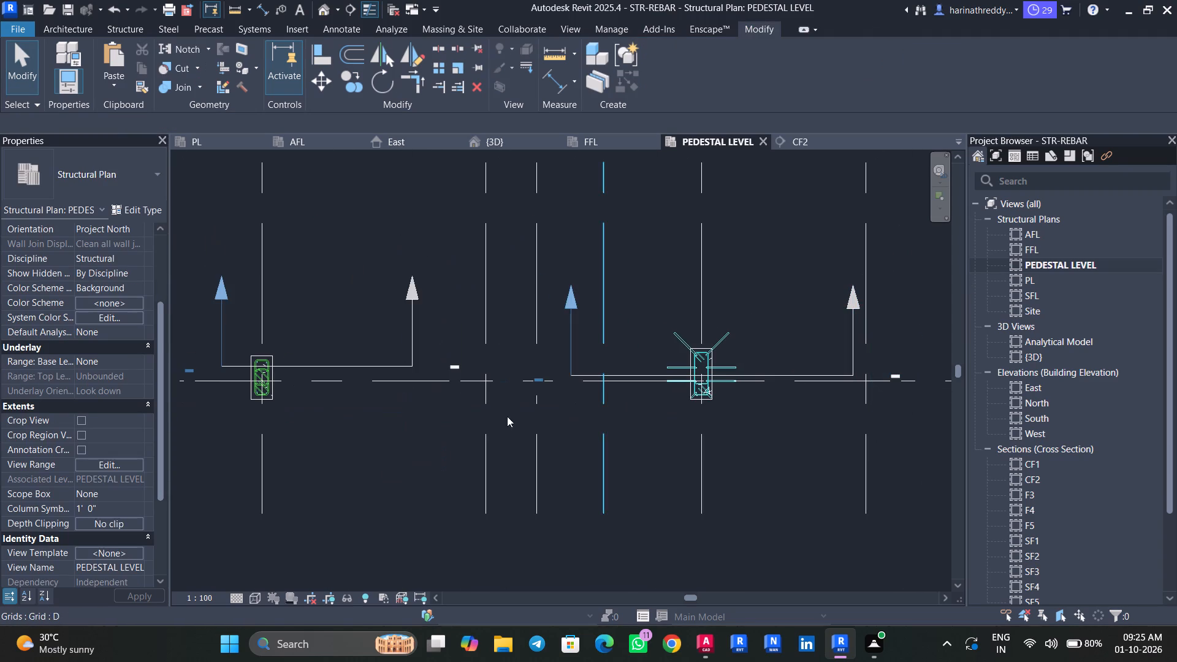
pyautogui.scroll(11, 273, 366)
pyautogui.click(264, 367)
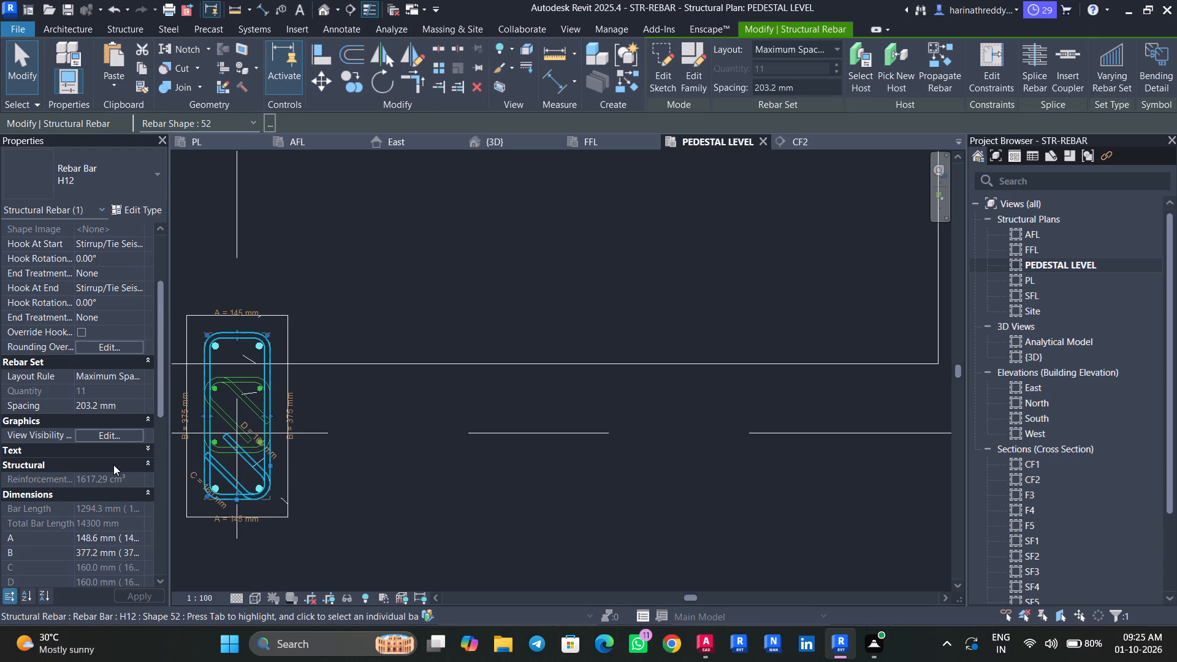
pyautogui.scroll(-3, 113, 465)
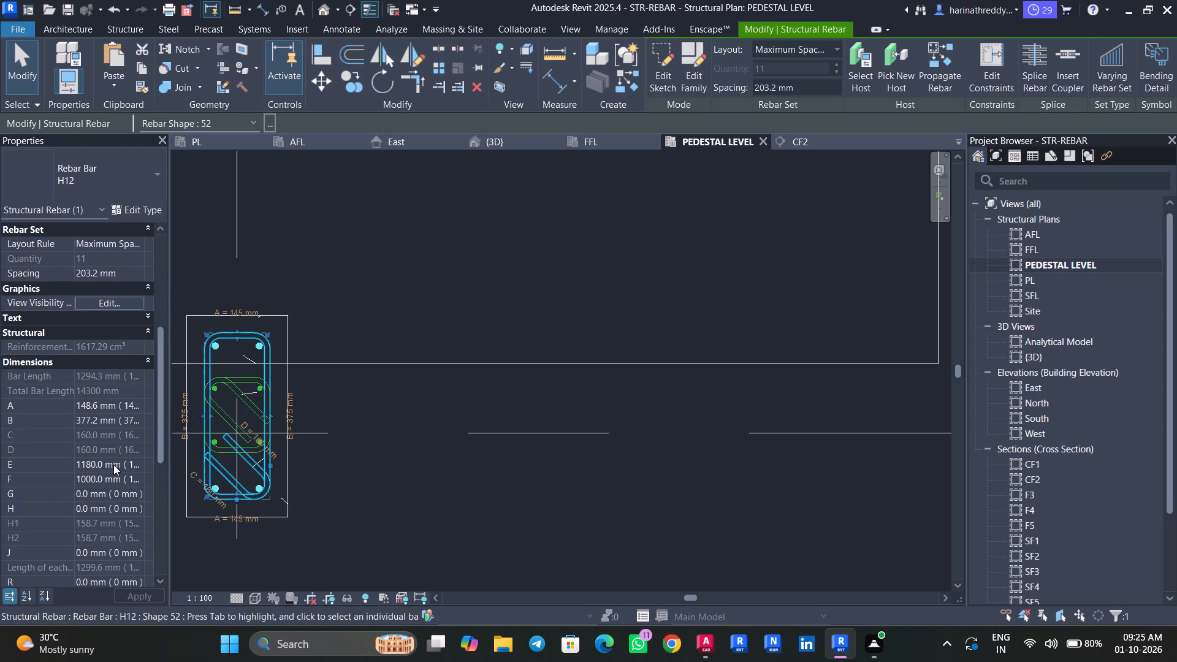
pyautogui.scroll(-1, 113, 465)
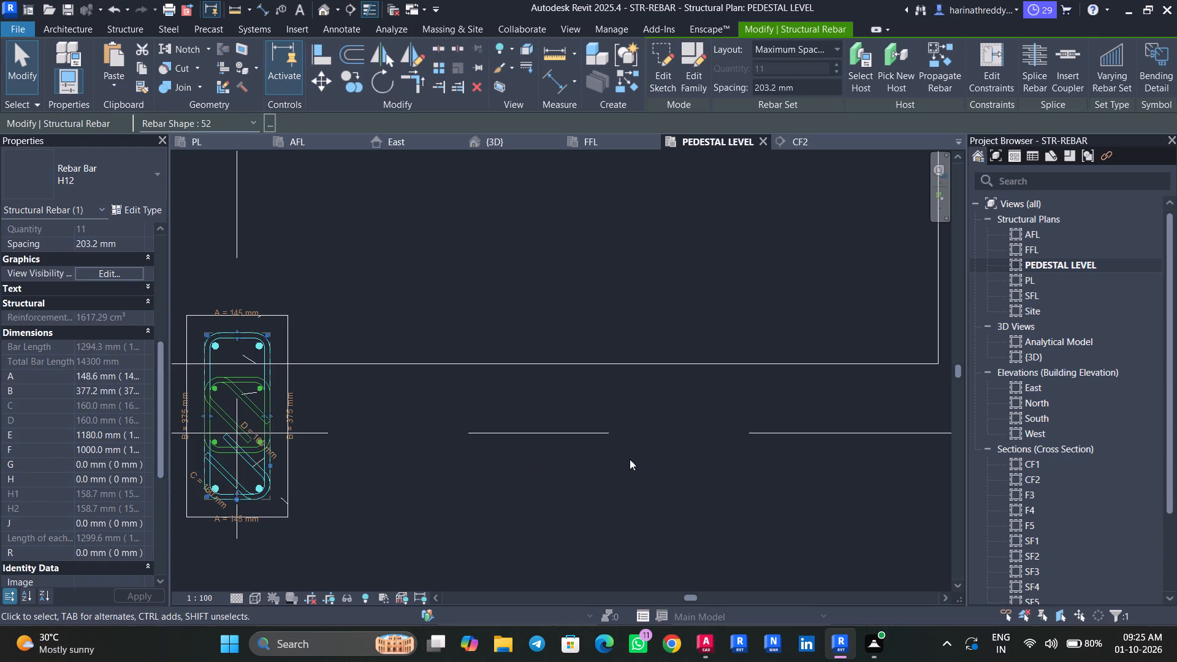
pyautogui.press('Escape')
pyautogui.press('Escape')
# Examine the layout and dimensions of the outer H8 stirrup set in the middle column on grid 2.
pyautogui.scroll(-20, 482, 457)
pyautogui.scroll(2, 568, 298)
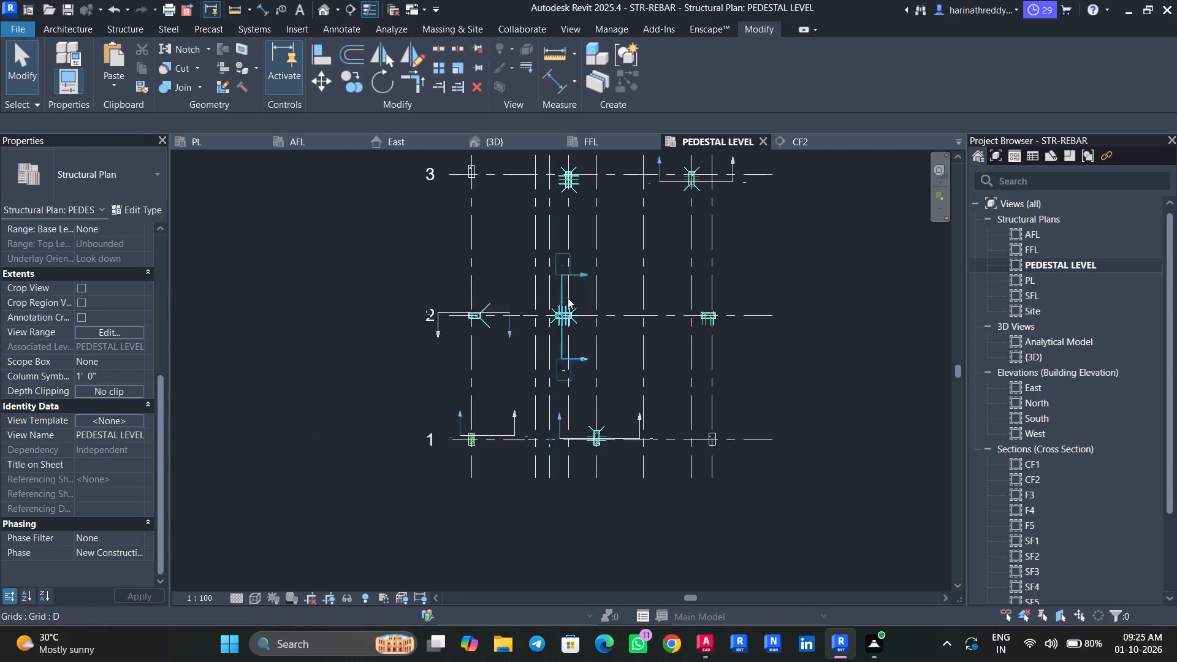
pyautogui.scroll(20, 568, 298)
pyautogui.scroll(2, 568, 298)
pyautogui.click(438, 373)
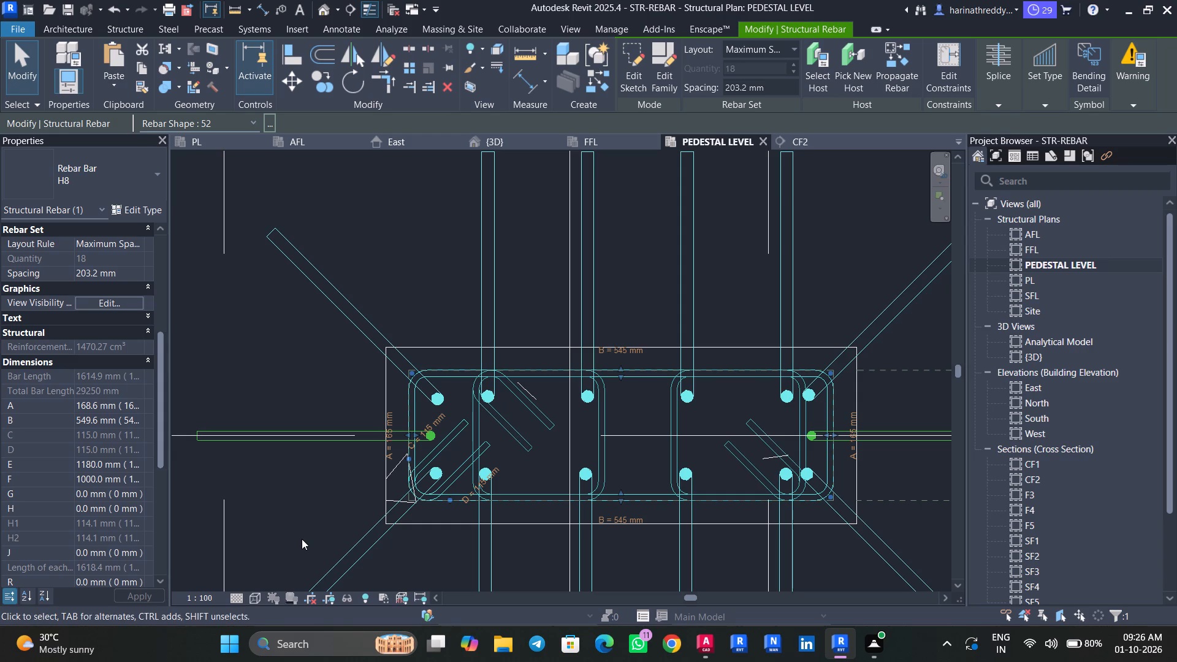
pyautogui.scroll(1, 483, 400)
pyautogui.scroll(-3, 483, 400)
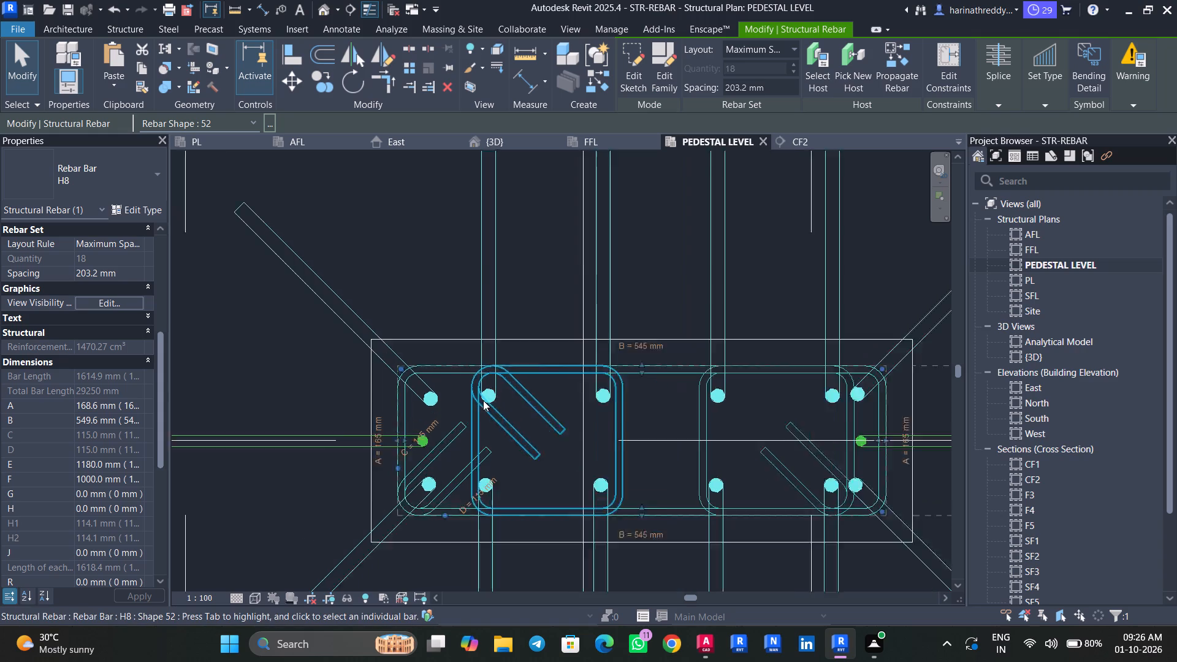
pyautogui.scroll(-6, 483, 400)
pyautogui.scroll(1, 486, 396)
pyautogui.scroll(-2, 491, 394)
pyautogui.moveTo(614, 501); pyautogui.dragTo(671, 28, button='middle')
pyautogui.scroll(-5, 664, 386)
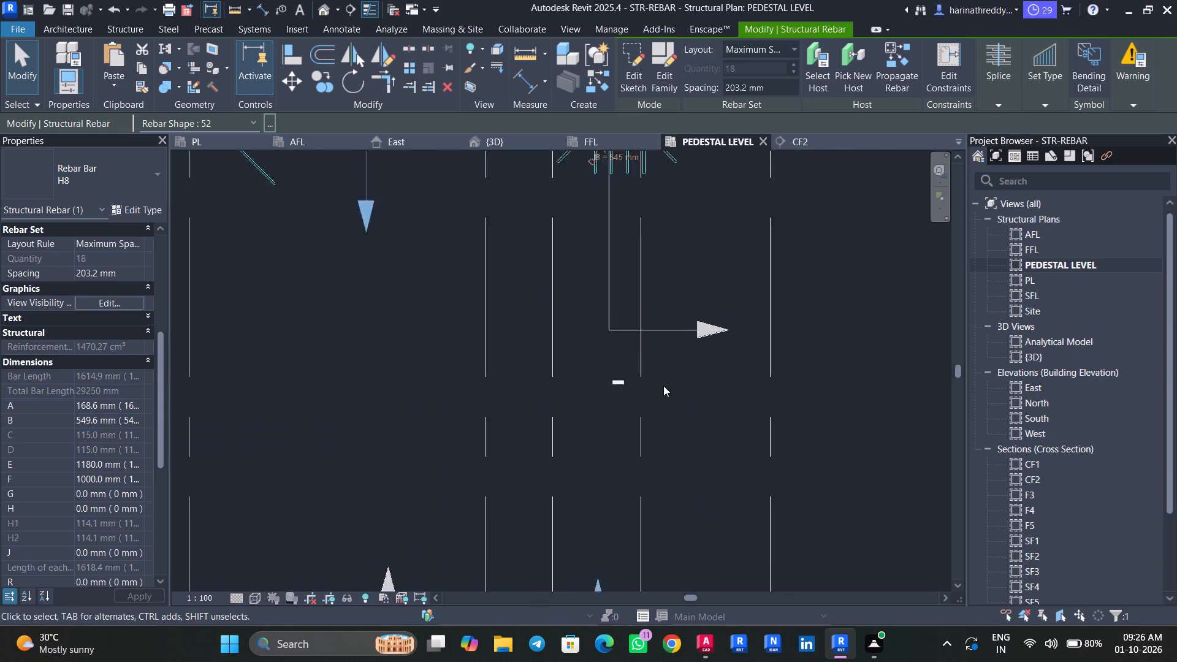
pyautogui.moveTo(658, 420); pyautogui.dragTo(632, 188, button='middle')
pyautogui.press('Escape')
pyautogui.press('Escape')
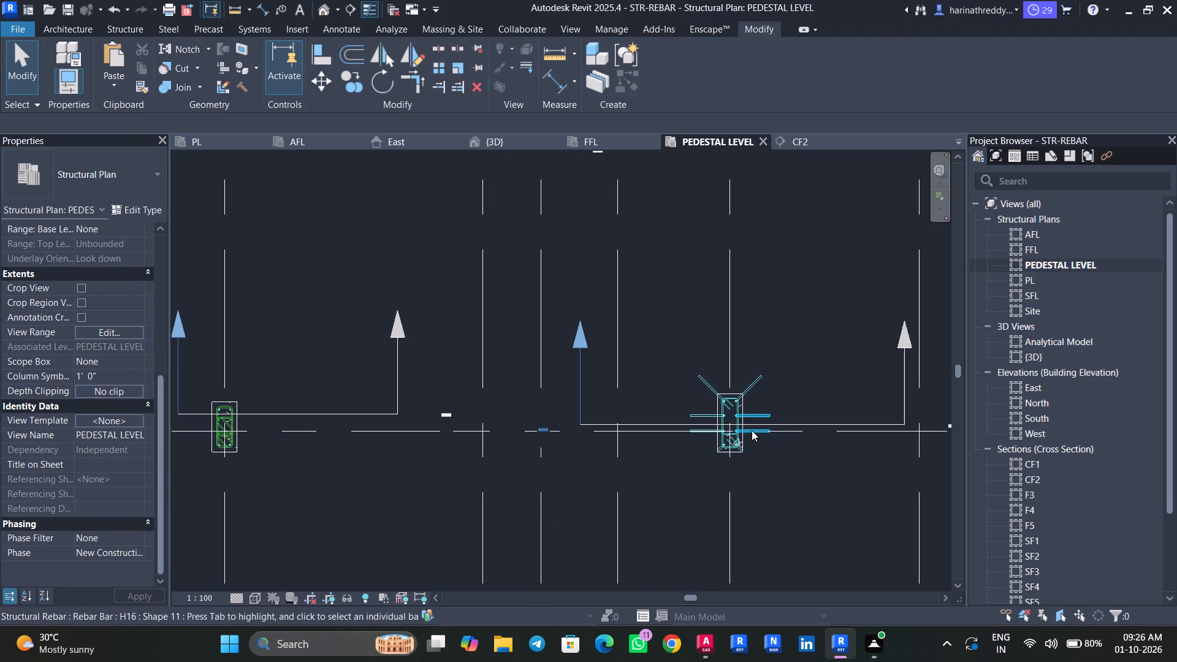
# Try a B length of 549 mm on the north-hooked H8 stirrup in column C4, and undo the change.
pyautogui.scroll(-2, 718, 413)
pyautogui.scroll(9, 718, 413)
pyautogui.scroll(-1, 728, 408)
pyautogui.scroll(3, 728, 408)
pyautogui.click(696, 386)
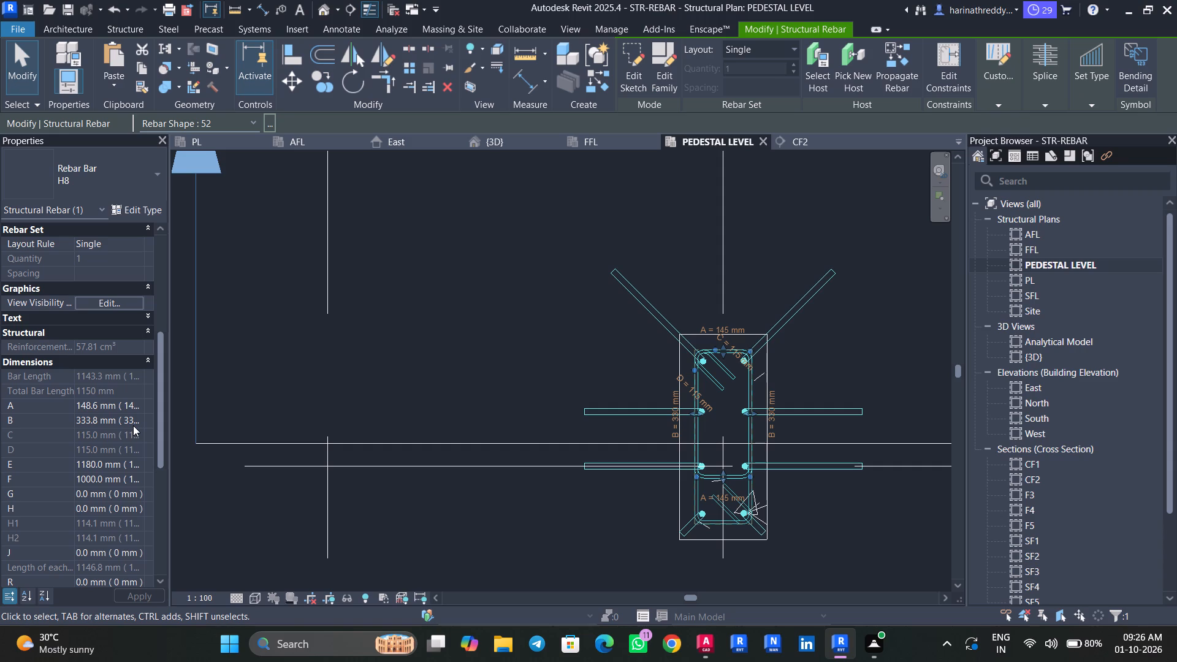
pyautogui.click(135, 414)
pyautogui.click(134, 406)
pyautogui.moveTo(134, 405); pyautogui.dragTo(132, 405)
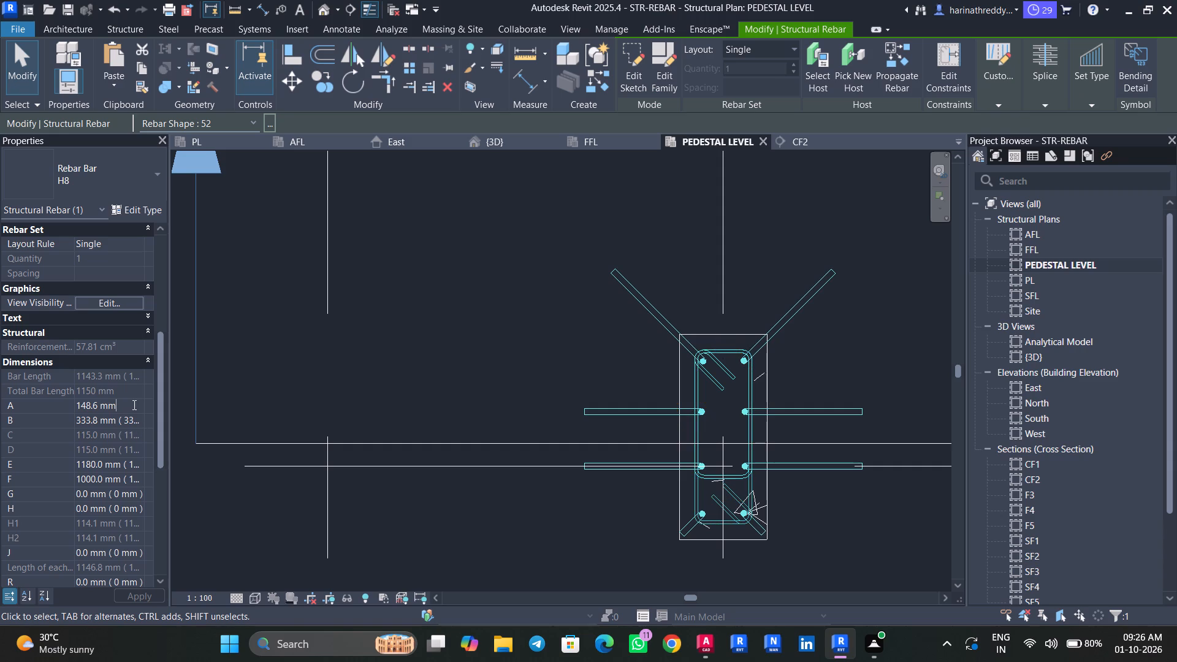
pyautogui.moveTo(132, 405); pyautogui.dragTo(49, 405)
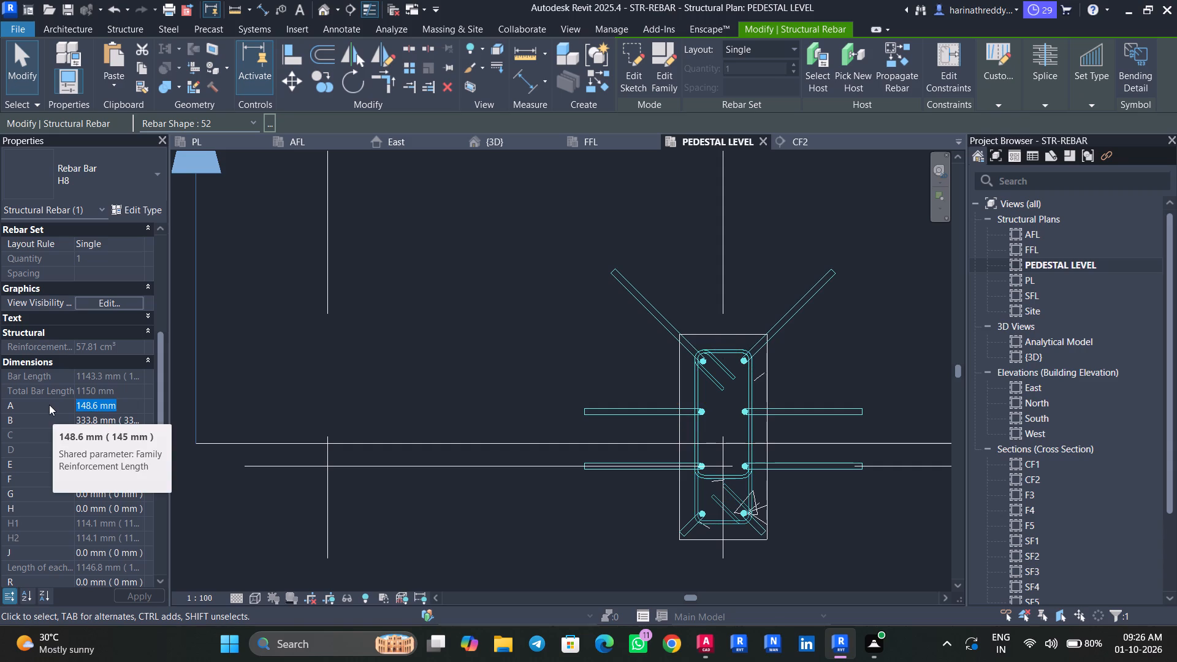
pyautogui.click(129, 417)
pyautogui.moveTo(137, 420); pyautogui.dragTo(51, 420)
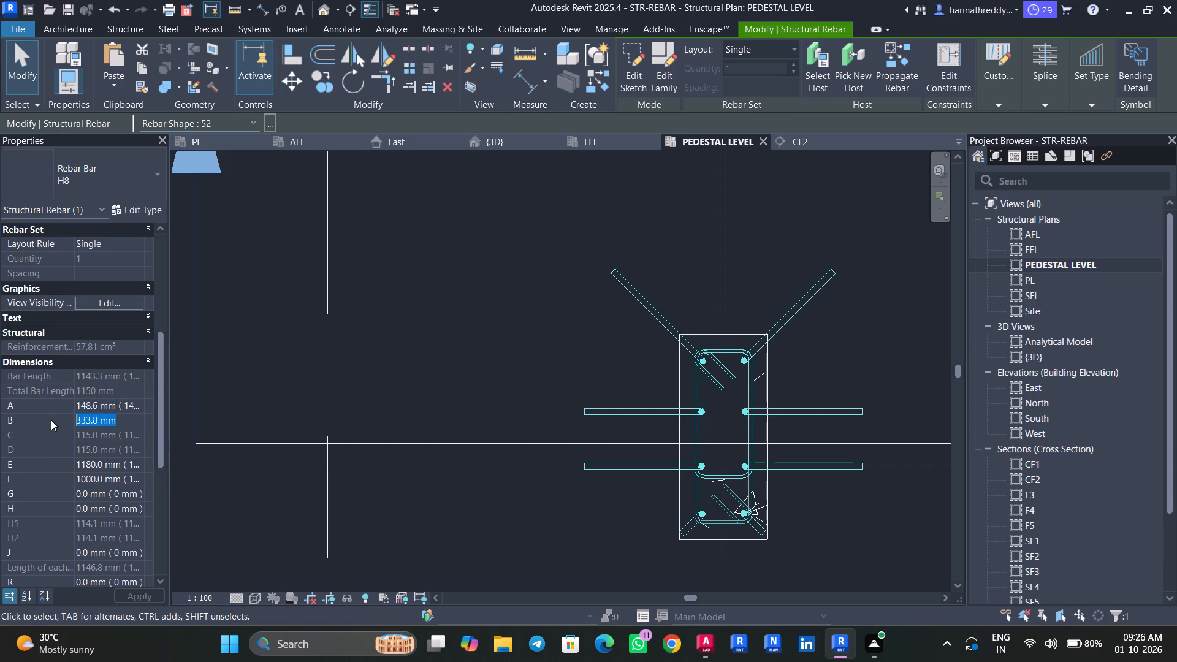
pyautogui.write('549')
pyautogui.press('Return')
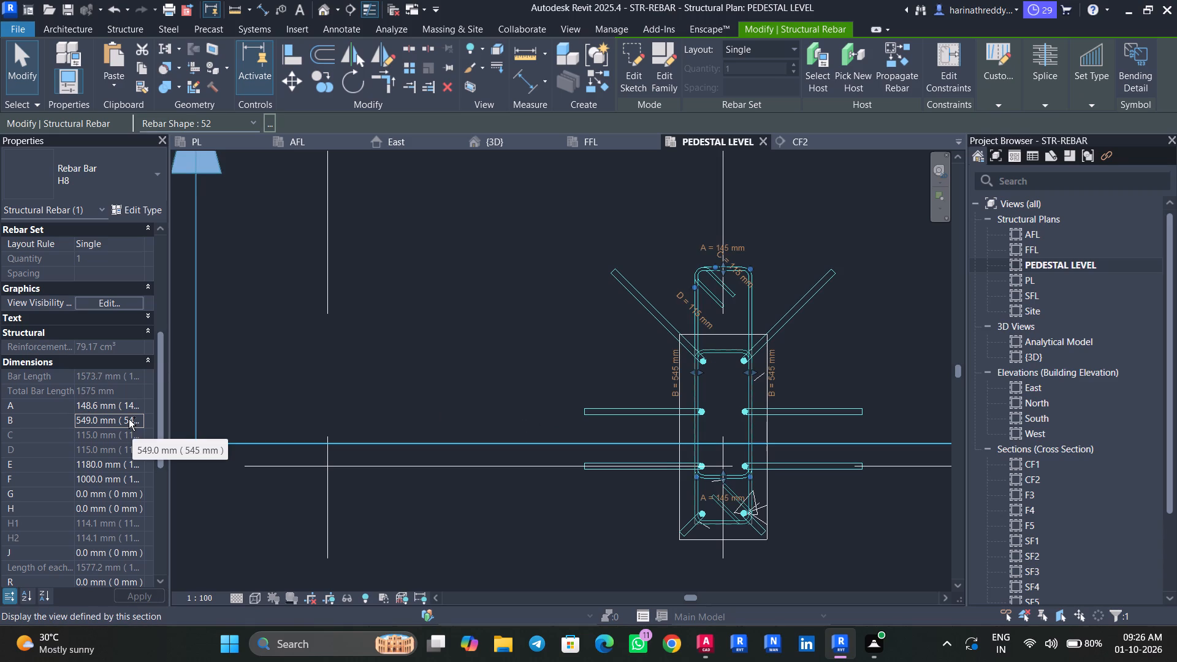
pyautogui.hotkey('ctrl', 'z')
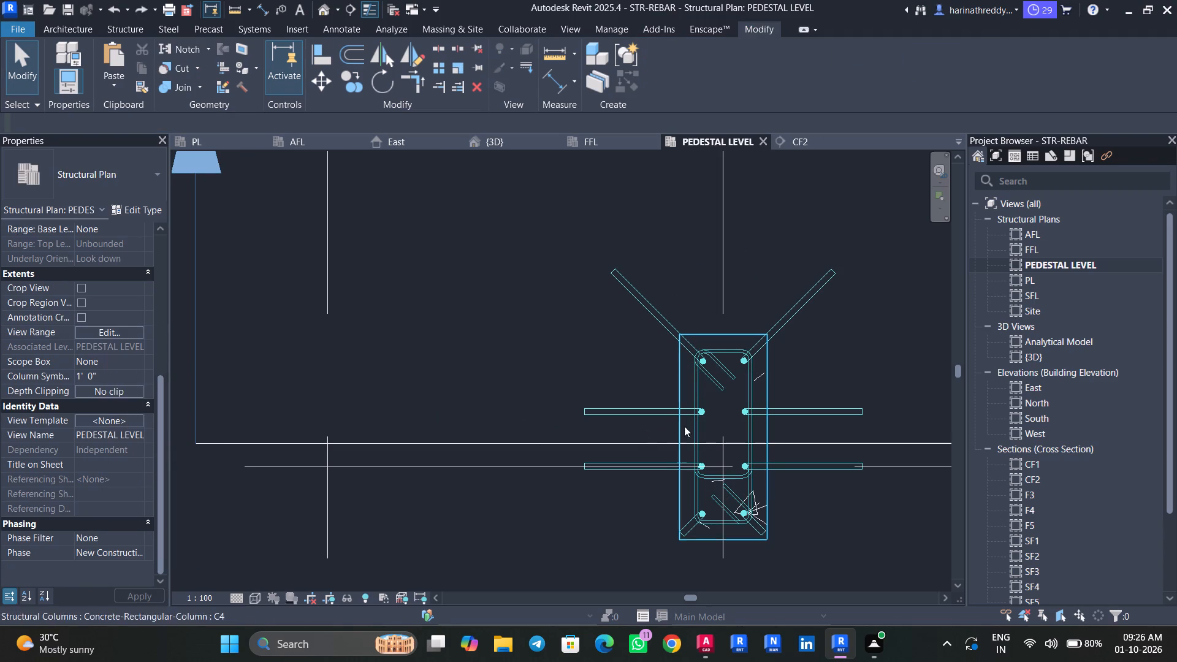
# Examine the north-hooked C4 stirrup's dimension properties and its position in the 3D view.
pyautogui.click(699, 438)
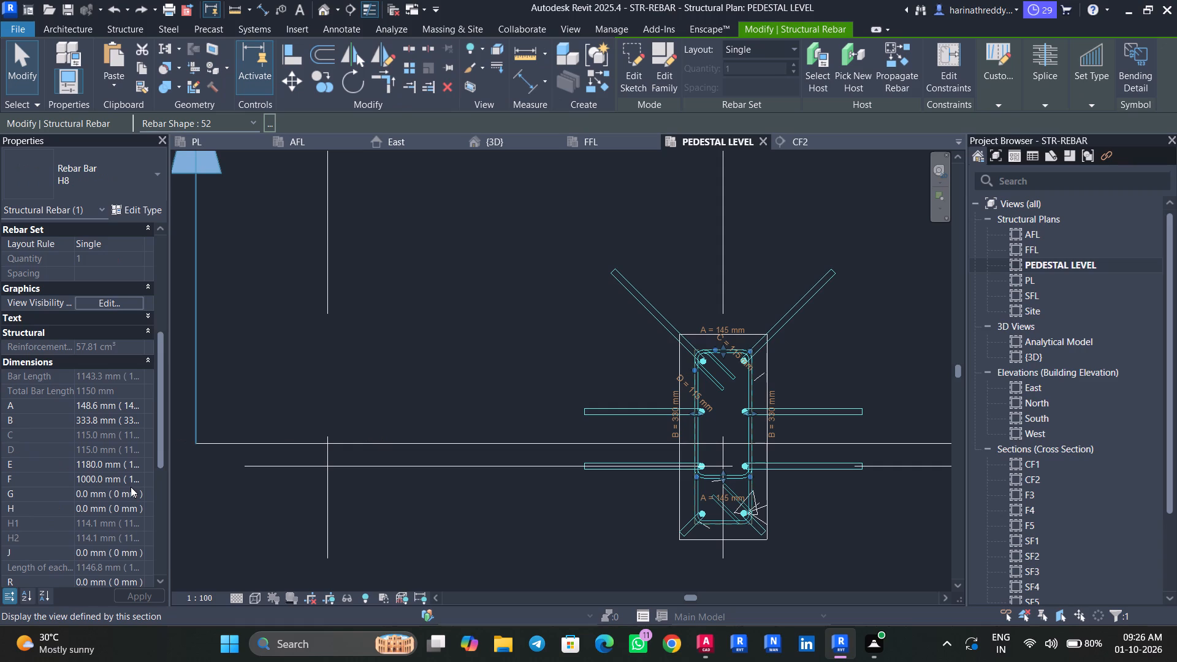
pyautogui.scroll(-1, 114, 522)
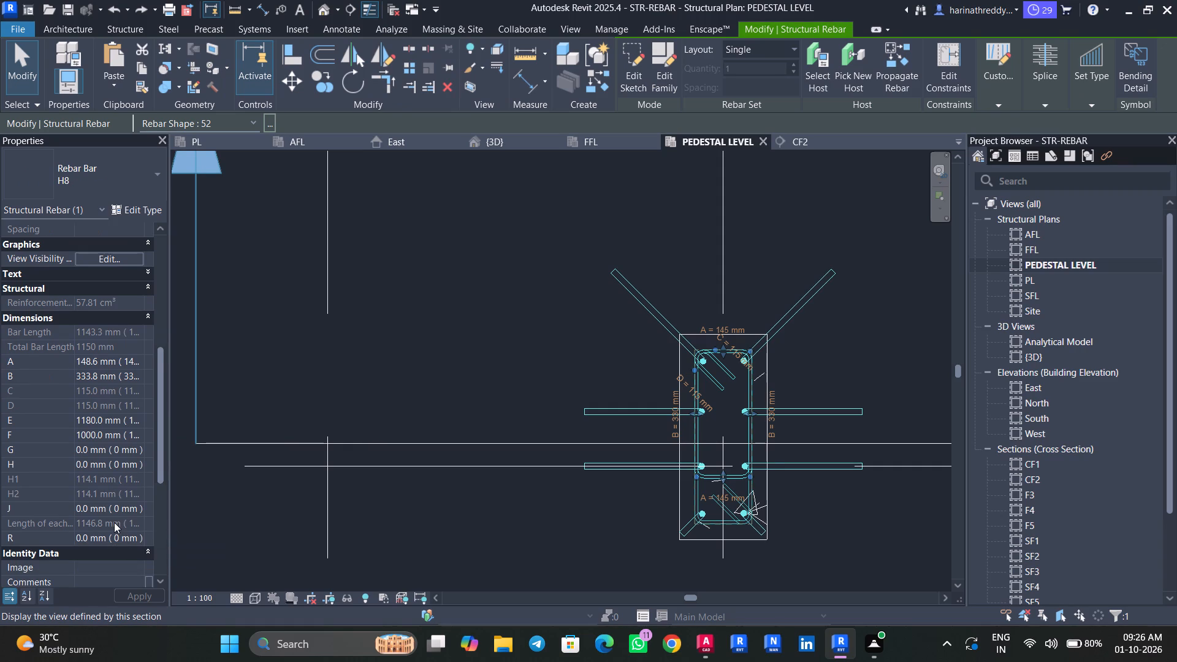
pyautogui.scroll(1, 104, 508)
pyautogui.scroll(-1, 104, 508)
pyautogui.scroll(2, 104, 508)
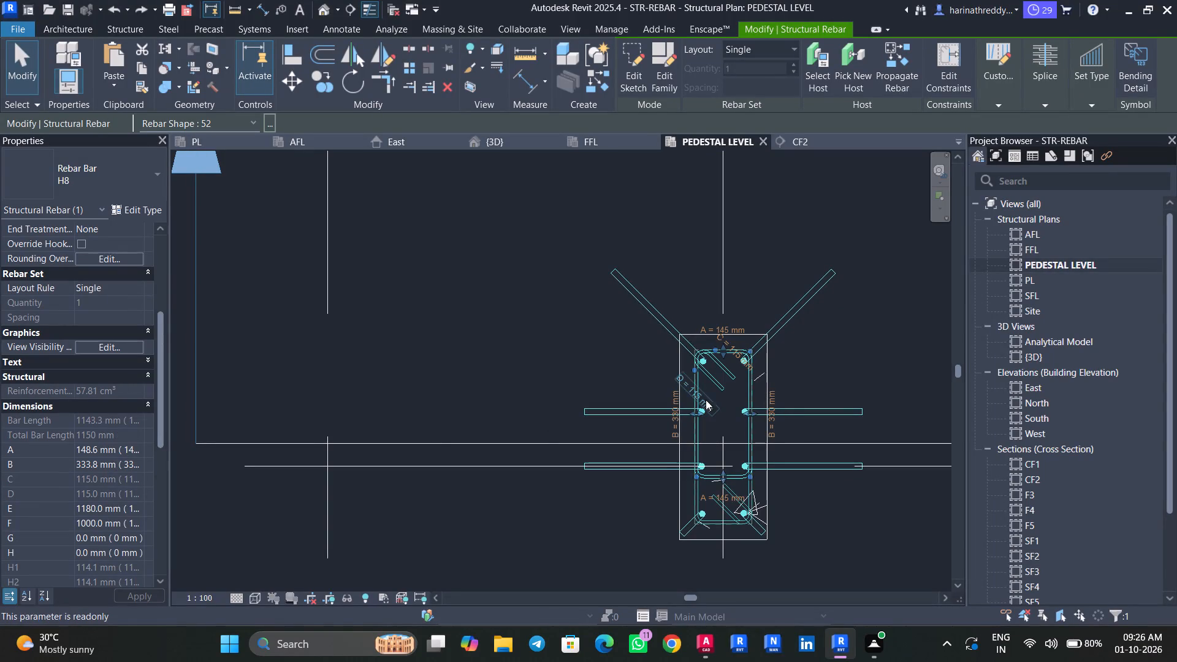
pyautogui.click(825, 365)
pyautogui.scroll(3, 734, 387)
pyautogui.click(752, 389)
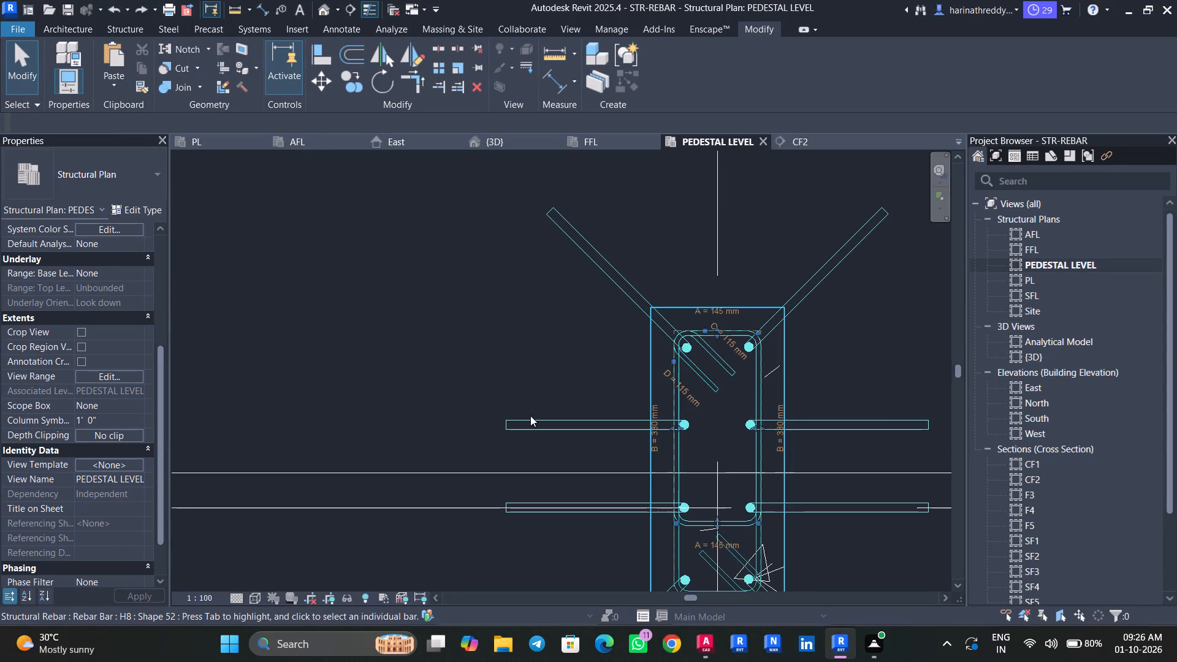
pyautogui.doubleClick(115, 436)
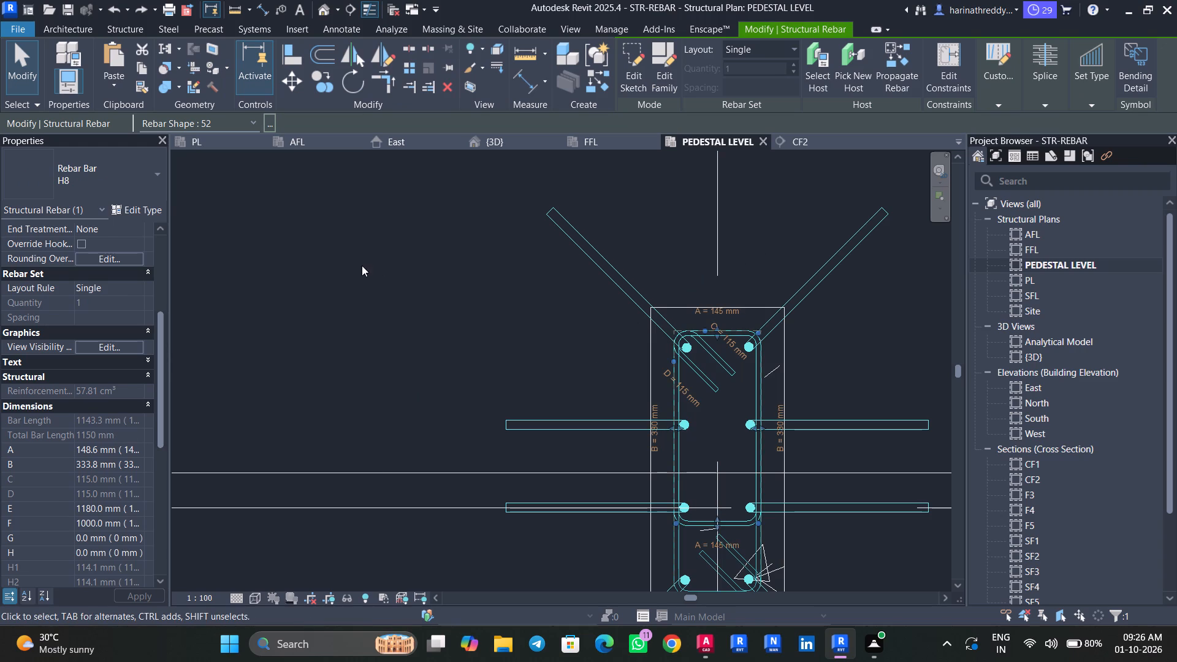
pyautogui.click(495, 140)
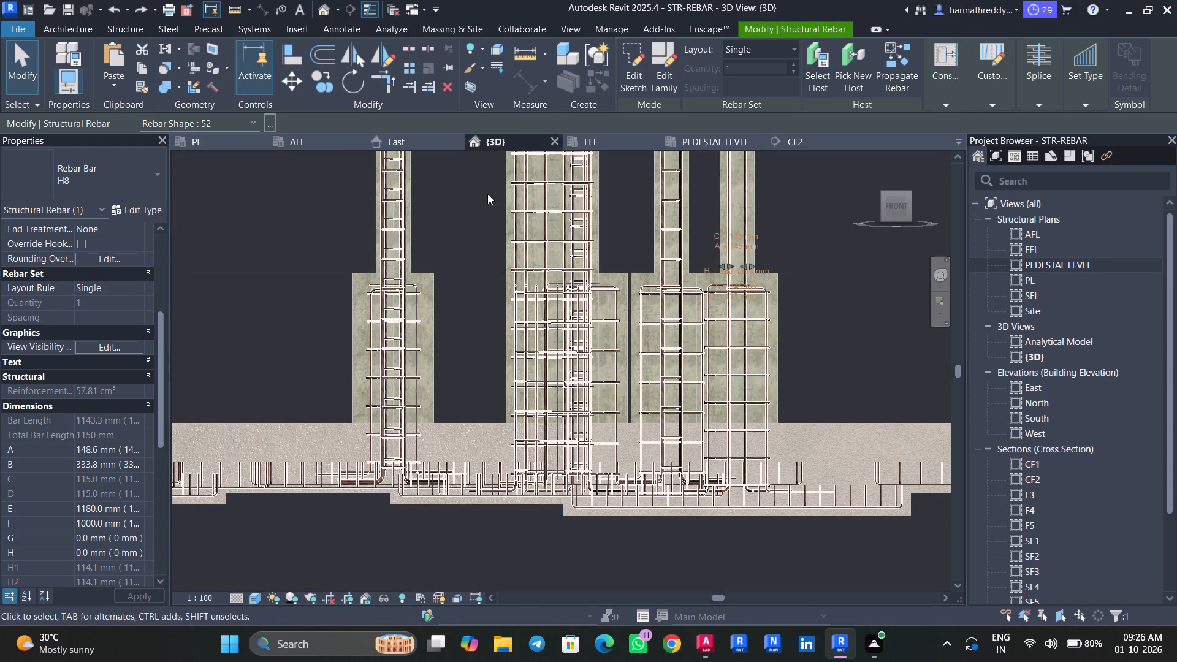
pyautogui.keyDown('shift'); pyautogui.moveTo(851, 269); pyautogui.dragTo(850, 332, button='middle'); pyautogui.keyUp('shift')
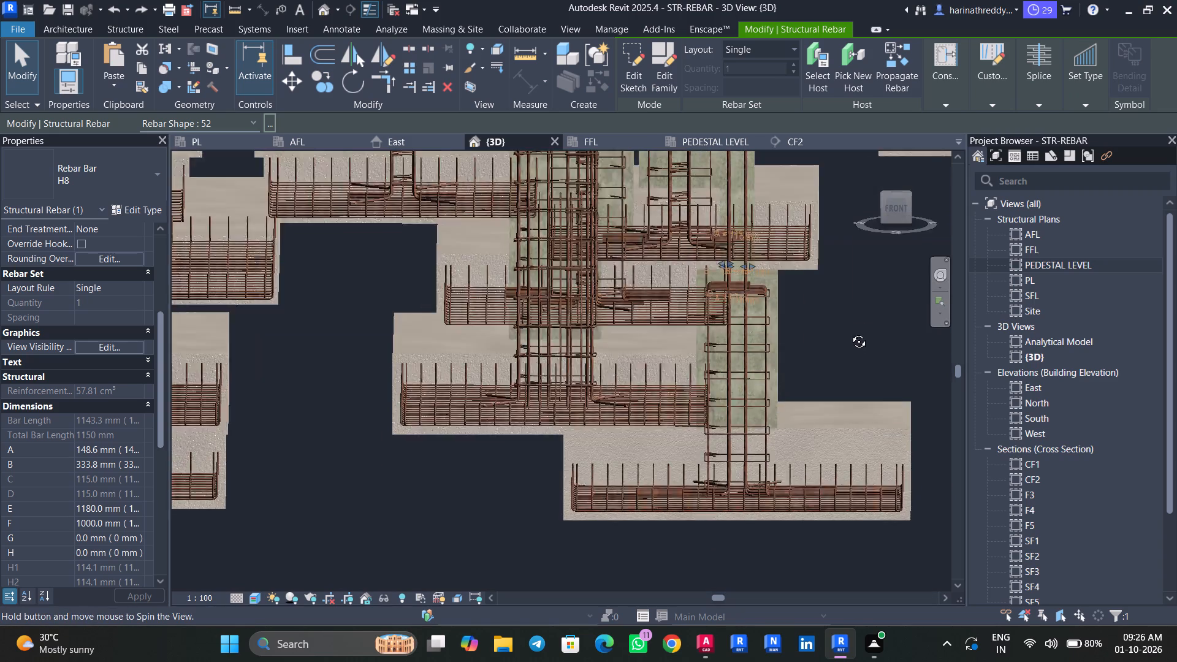
pyautogui.keyDown('shift'); pyautogui.moveTo(850, 332); pyautogui.dragTo(659, 344, button='middle'); pyautogui.keyUp('shift')
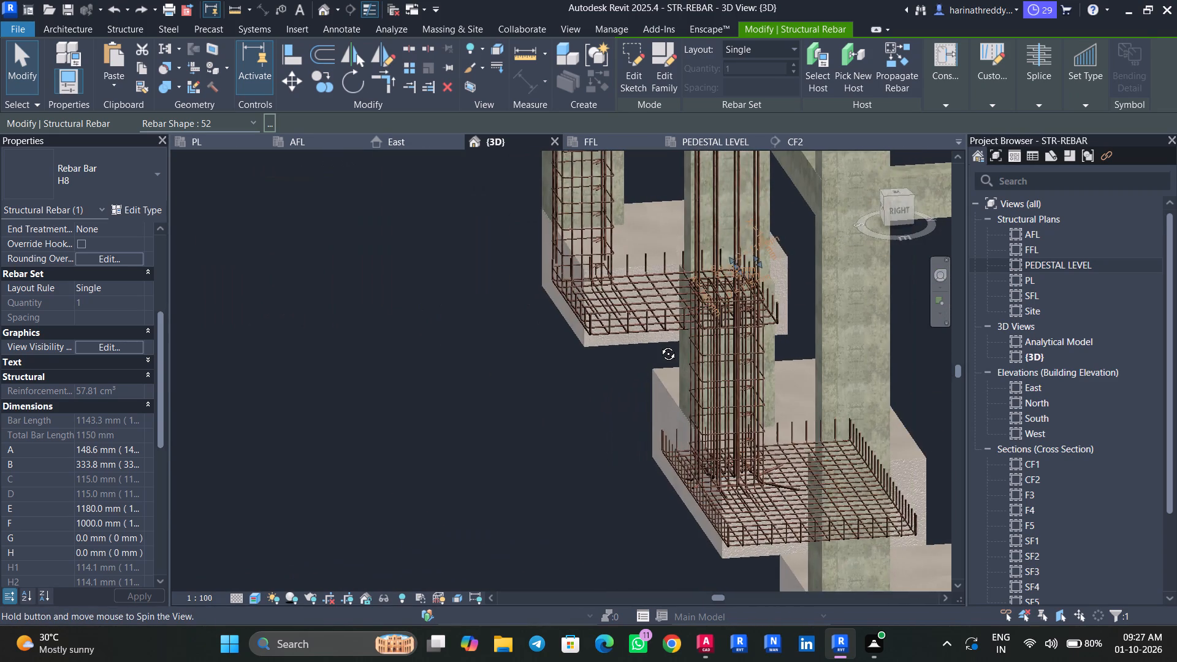
pyautogui.keyDown('shift'); pyautogui.moveTo(659, 344); pyautogui.dragTo(756, 344, button='middle'); pyautogui.keyUp('shift')
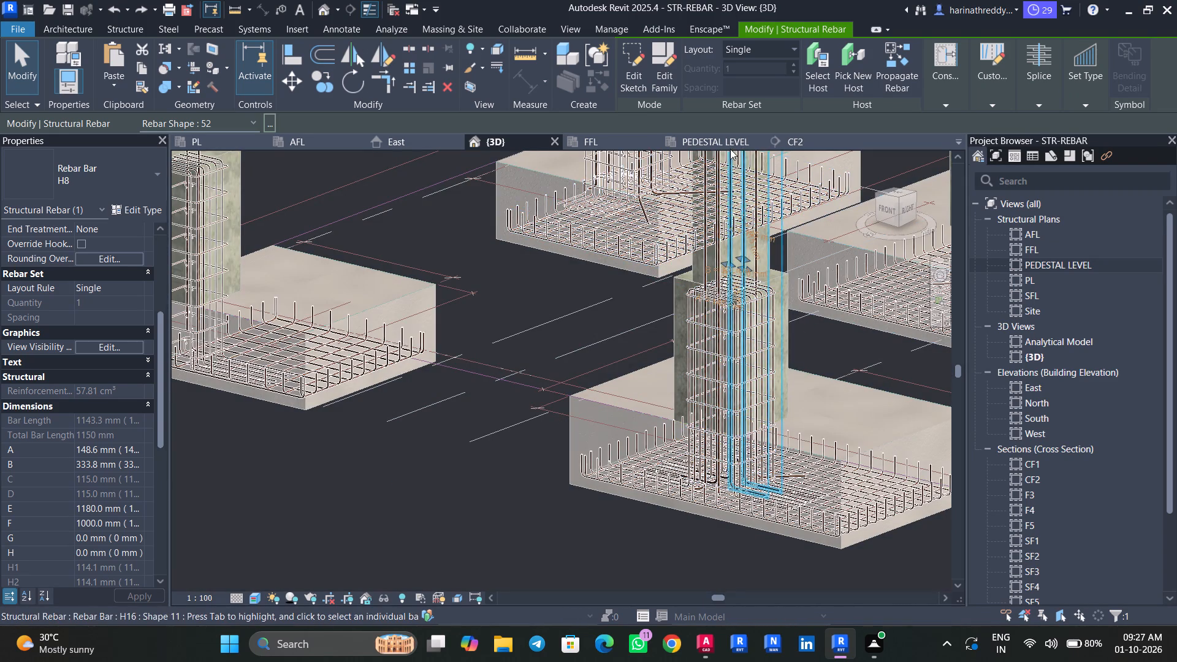
# Return to the PEDESTAL LEVEL plan and save the model.
pyautogui.click(730, 148)
pyautogui.hotkey('ctrl', 's')
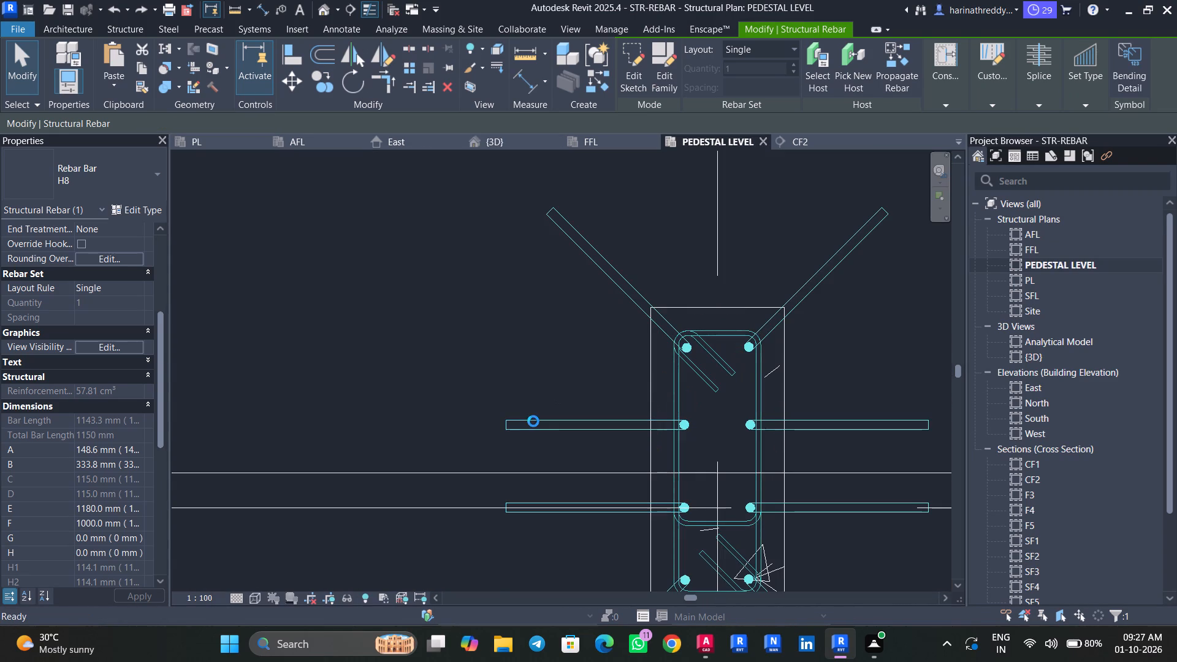
# Select all H8 stirrups visible in the PEDESTAL LEVEL plan and set them to show unobscured in the {3D} view.
pyautogui.click(681, 406)
pyautogui.write('SA')
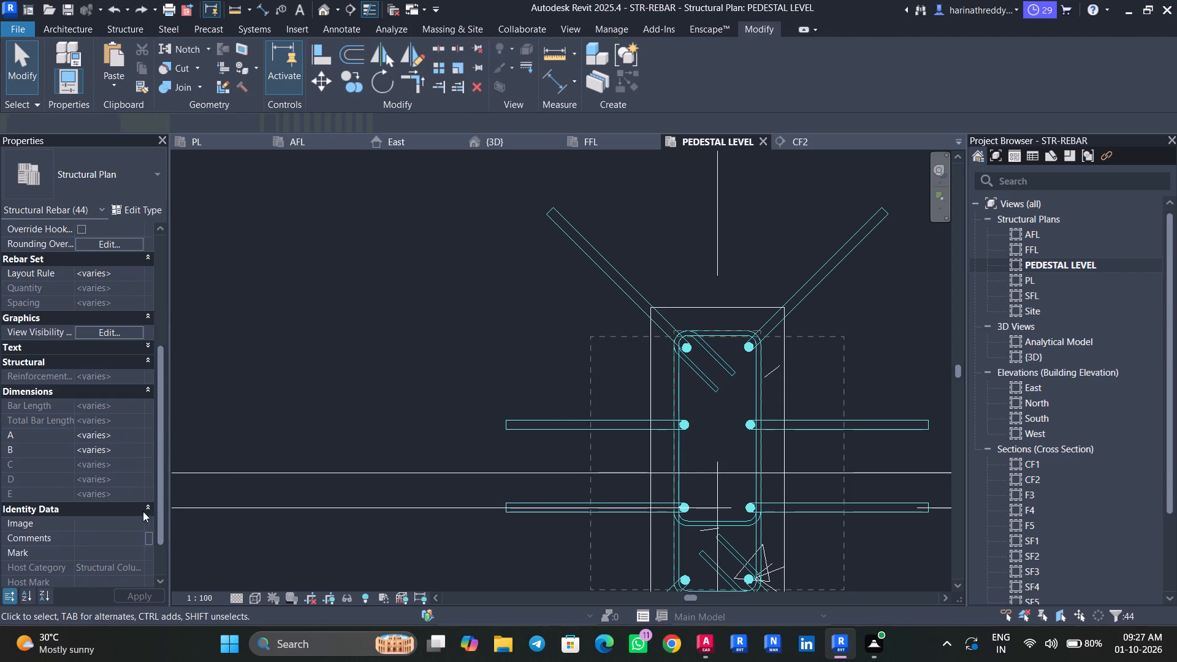
pyautogui.click(129, 330)
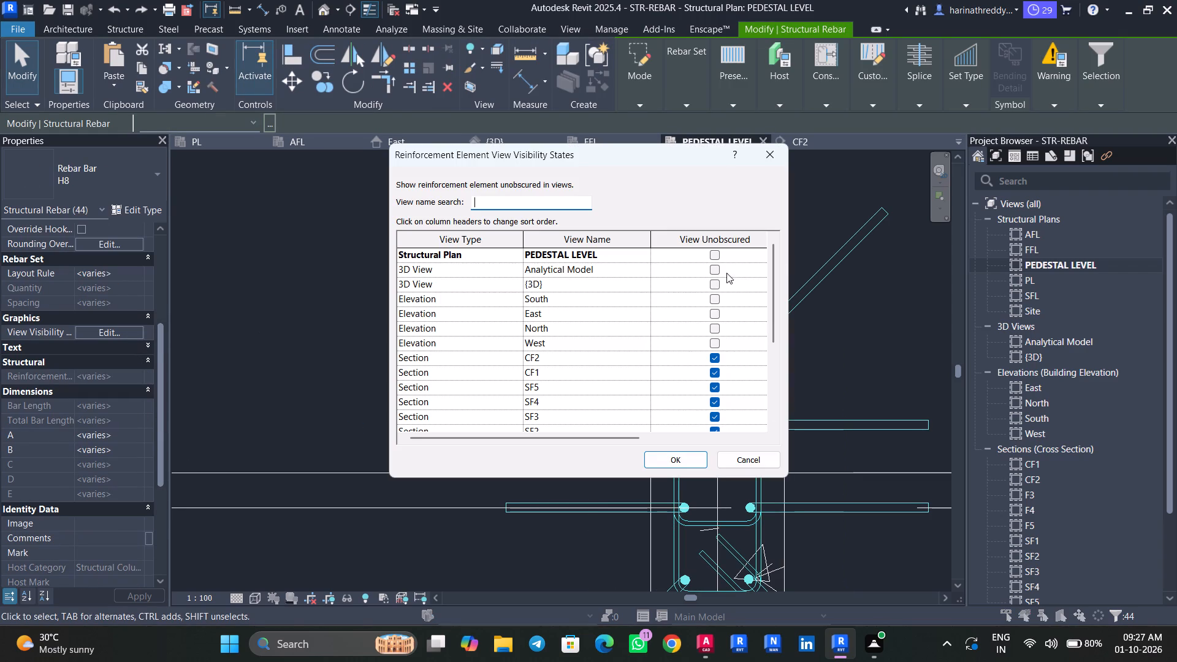
pyautogui.click(717, 281)
pyautogui.click(647, 285)
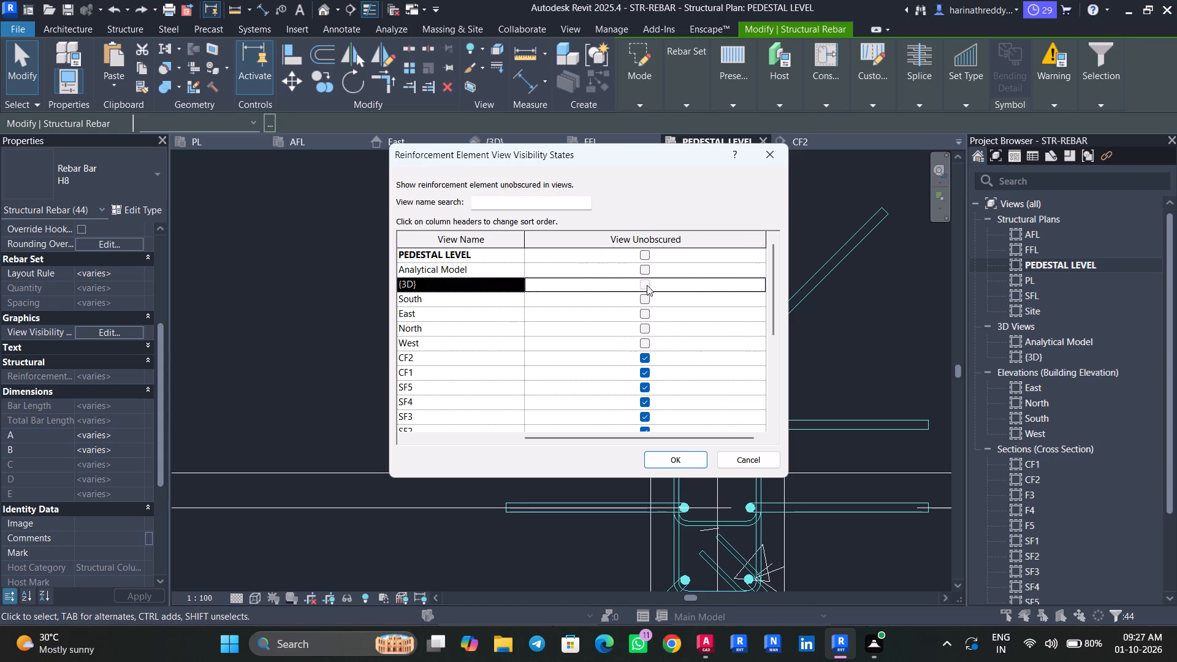
pyautogui.click(674, 458)
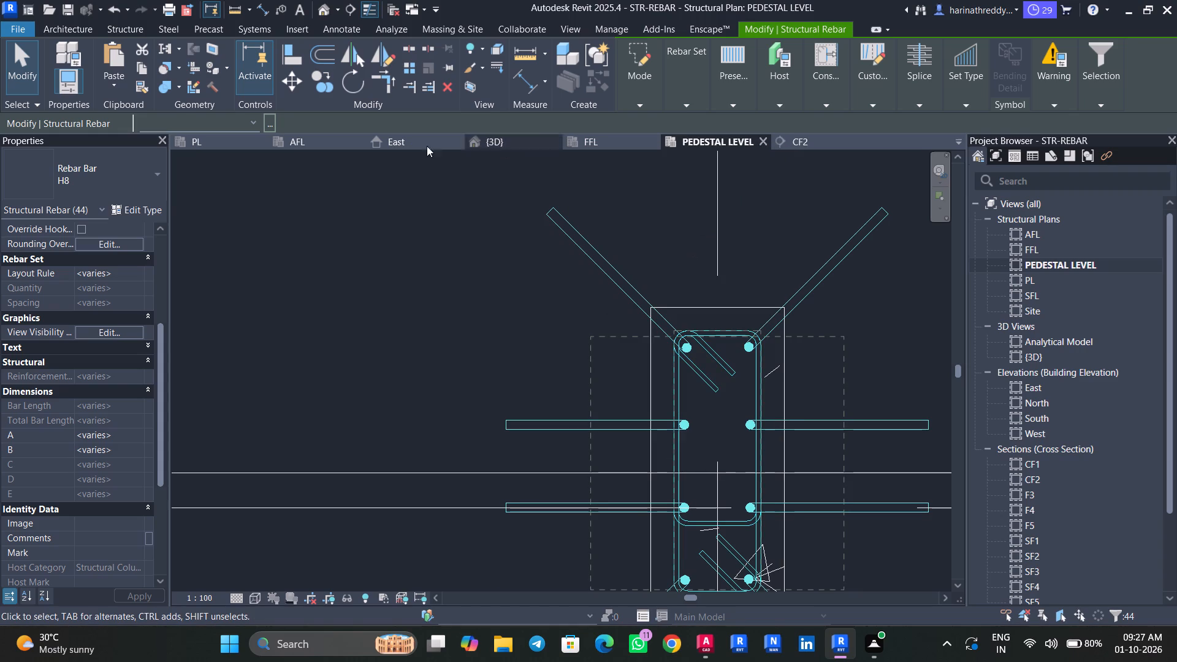
# Examine the H8 stirrups in the {3D} view, focusing on the single stirrup above the pedestal in column C4.
pyautogui.click(499, 139)
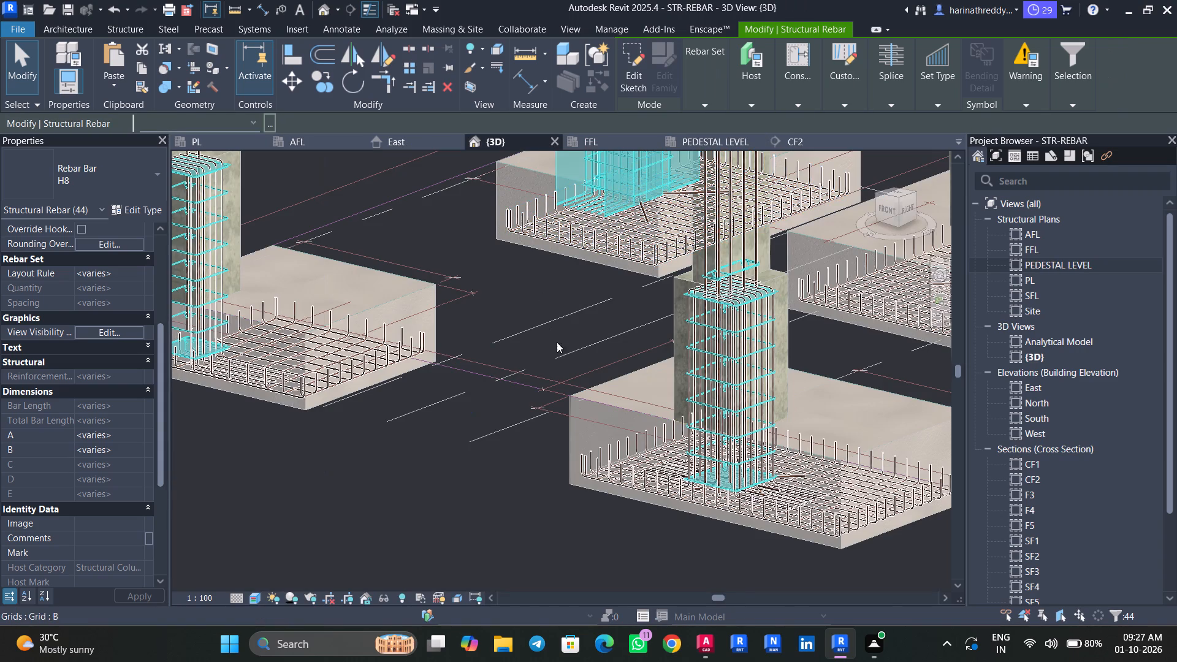
pyautogui.scroll(-2, 568, 344)
pyautogui.scroll(-4, 539, 471)
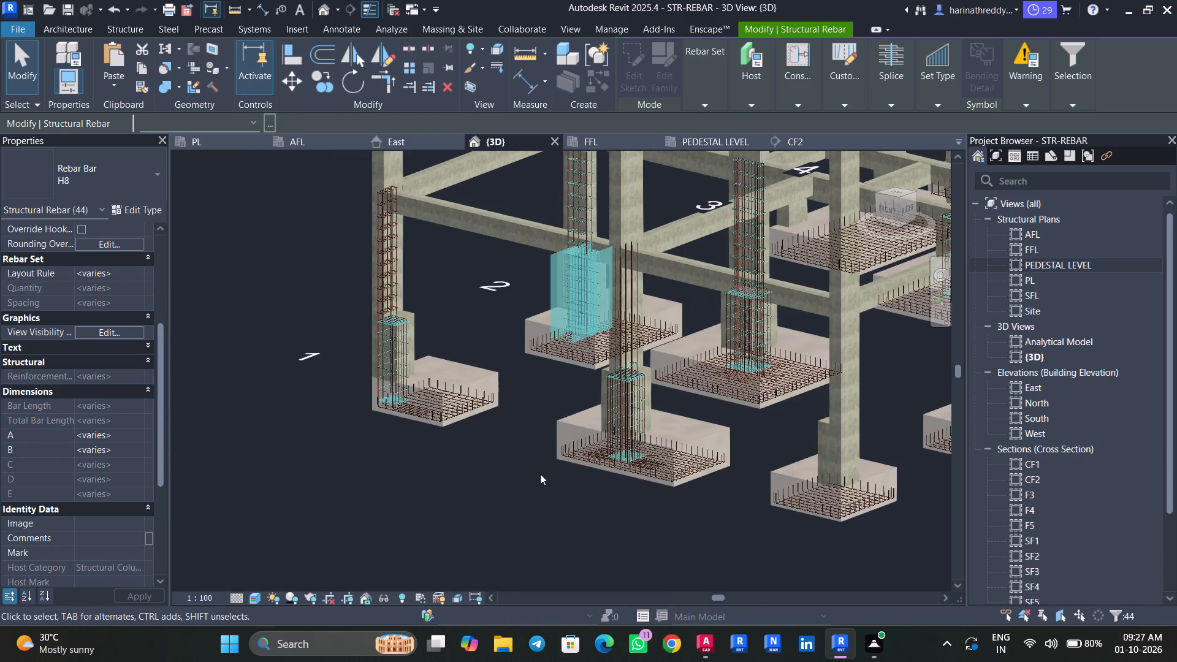
pyautogui.keyDown('shift'); pyautogui.moveTo(540, 474); pyautogui.dragTo(520, 468, button='middle'); pyautogui.keyUp('shift')
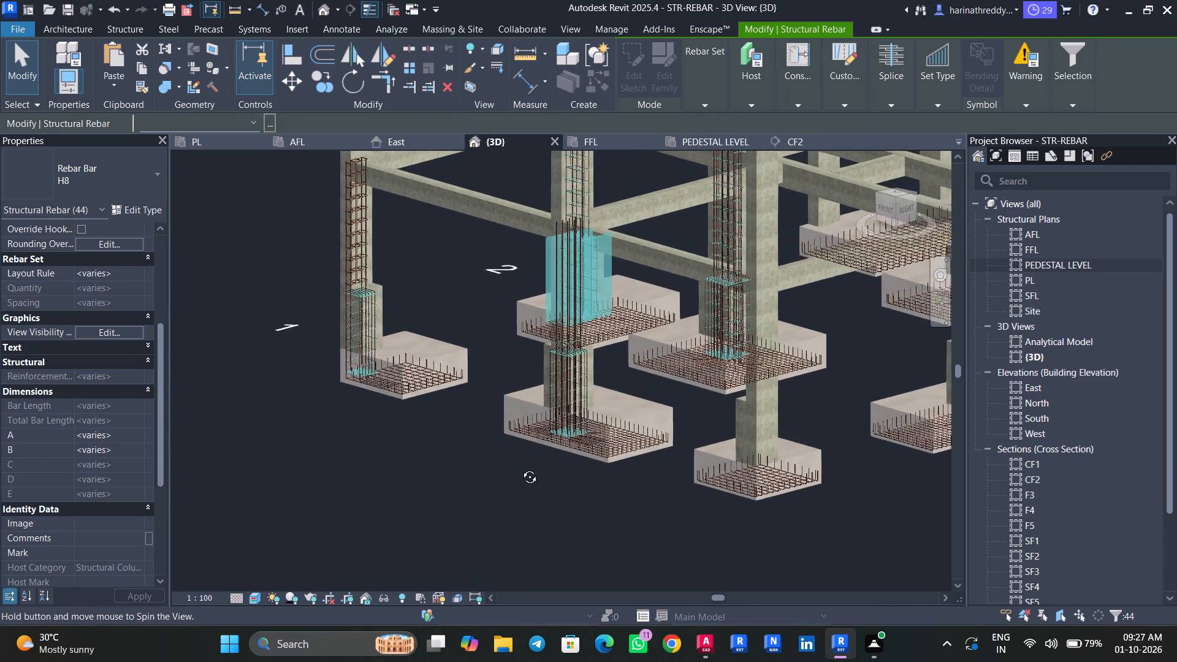
pyautogui.keyDown('shift'); pyautogui.moveTo(520, 468); pyautogui.dragTo(520, 468, button='middle'); pyautogui.keyUp('shift')
pyautogui.scroll(19, 579, 338)
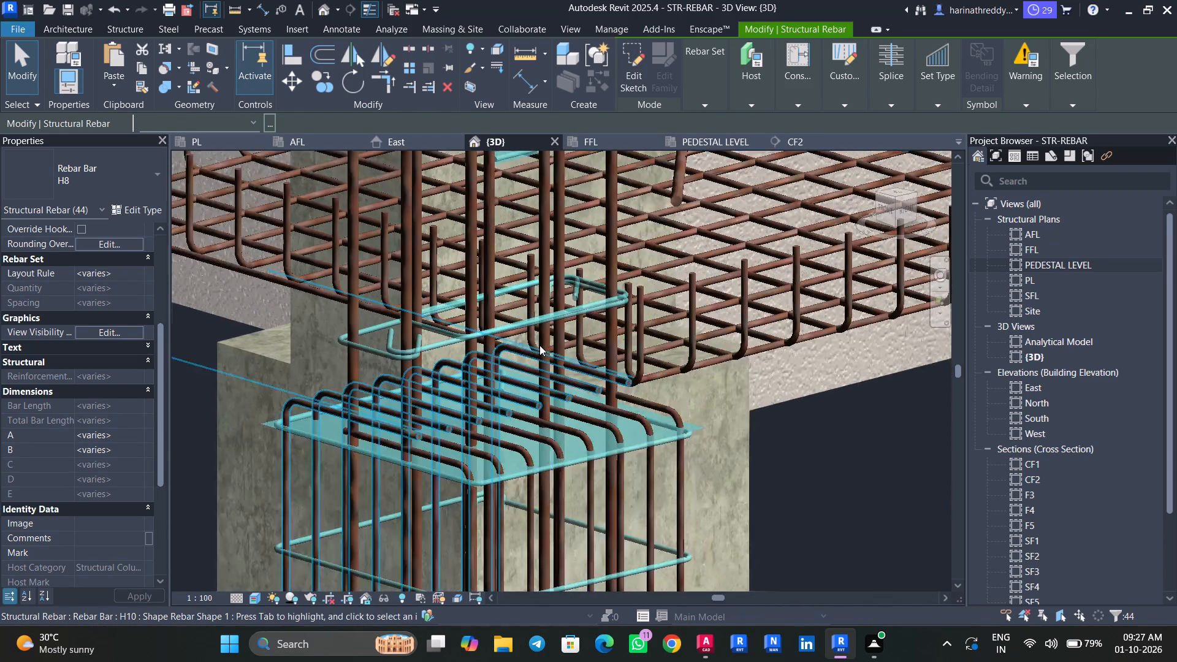
pyautogui.press('Escape')
pyautogui.press('Escape')
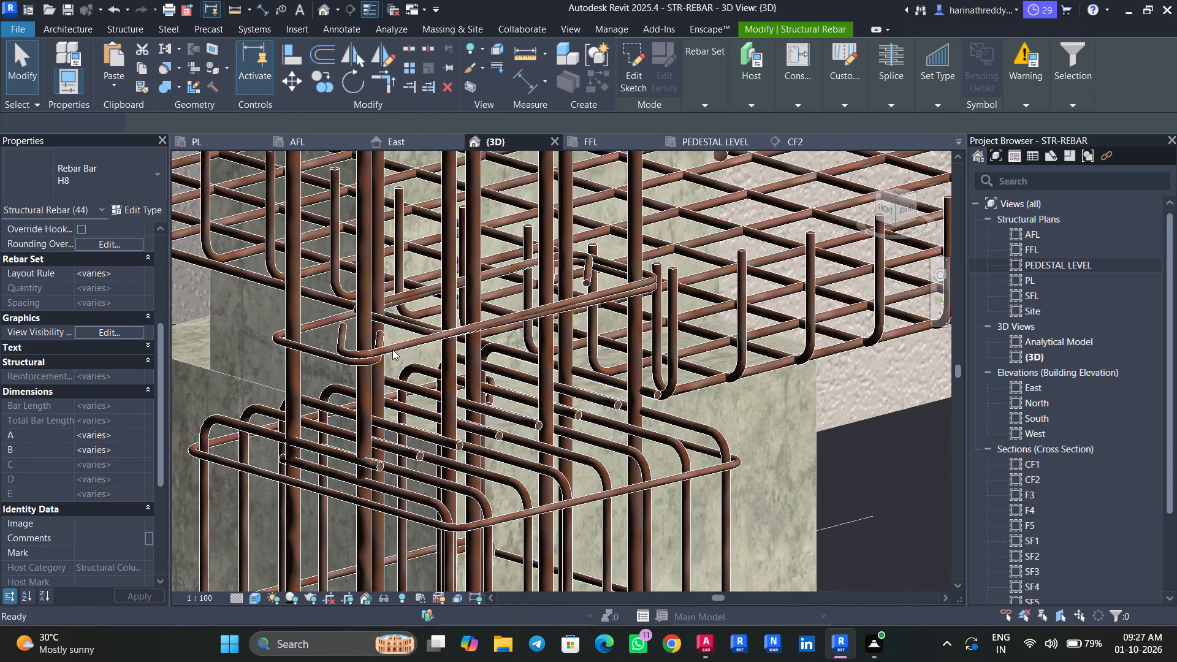
pyautogui.click(406, 345)
pyautogui.scroll(-3, 411, 344)
pyautogui.scroll(1, 411, 344)
pyautogui.scroll(-4, 411, 344)
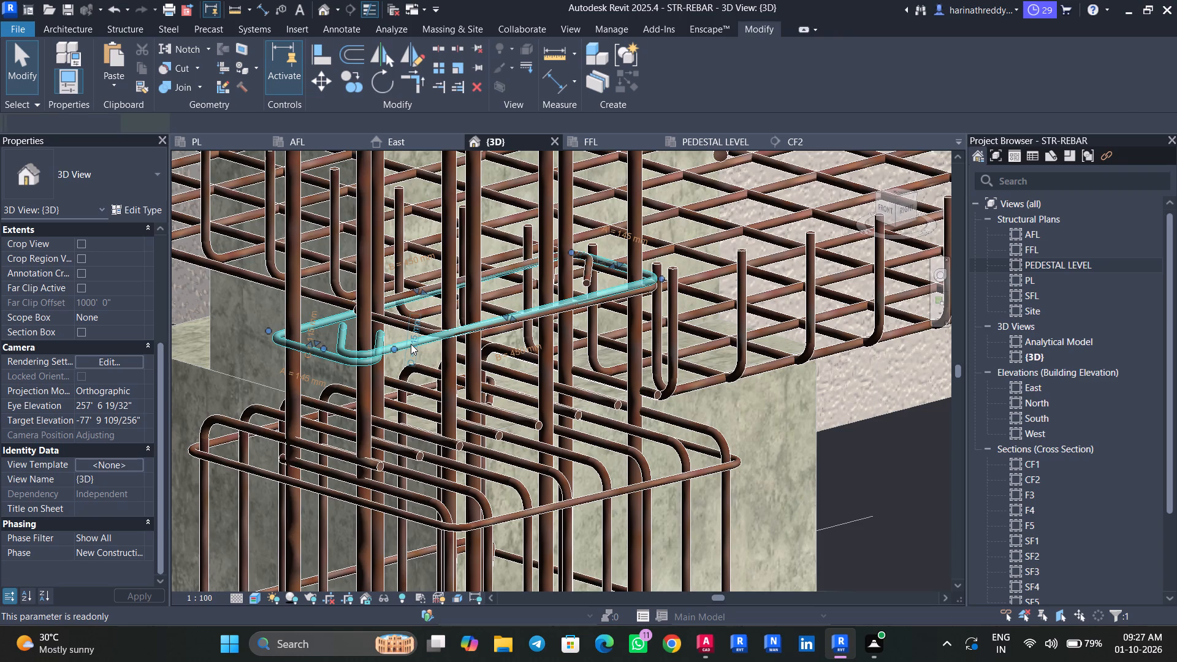
pyautogui.scroll(-6, 411, 344)
# Orient the {3D} view to the front and set its visual style to Hidden Line.
pyautogui.click(886, 213)
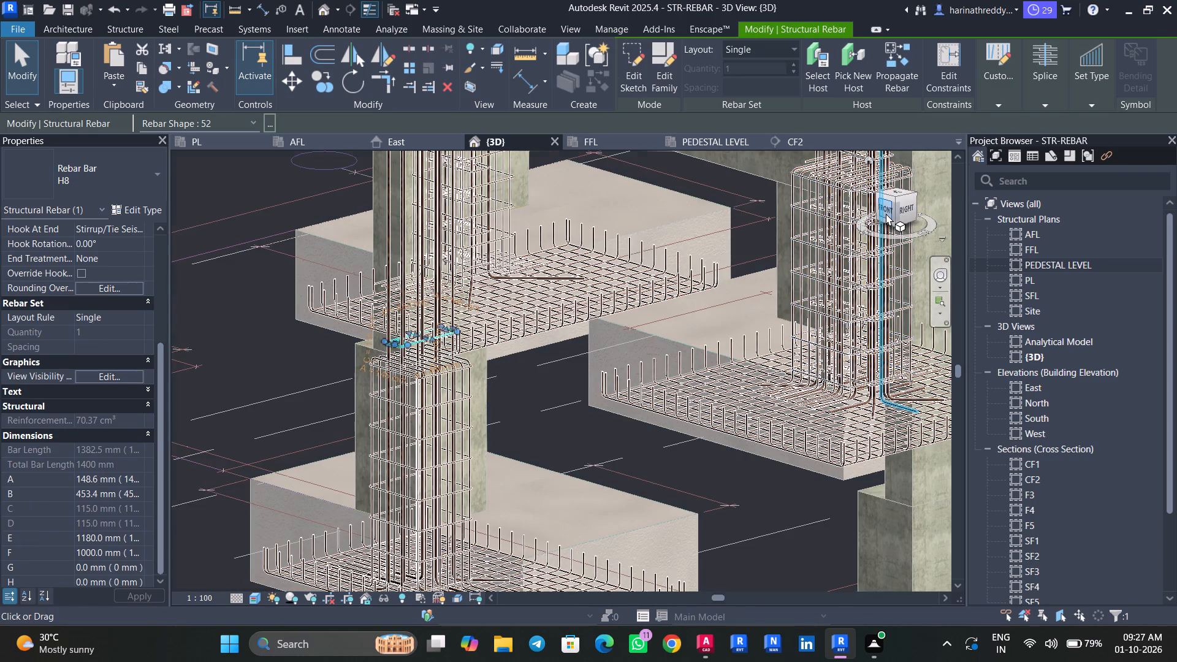
pyautogui.scroll(-4, 584, 414)
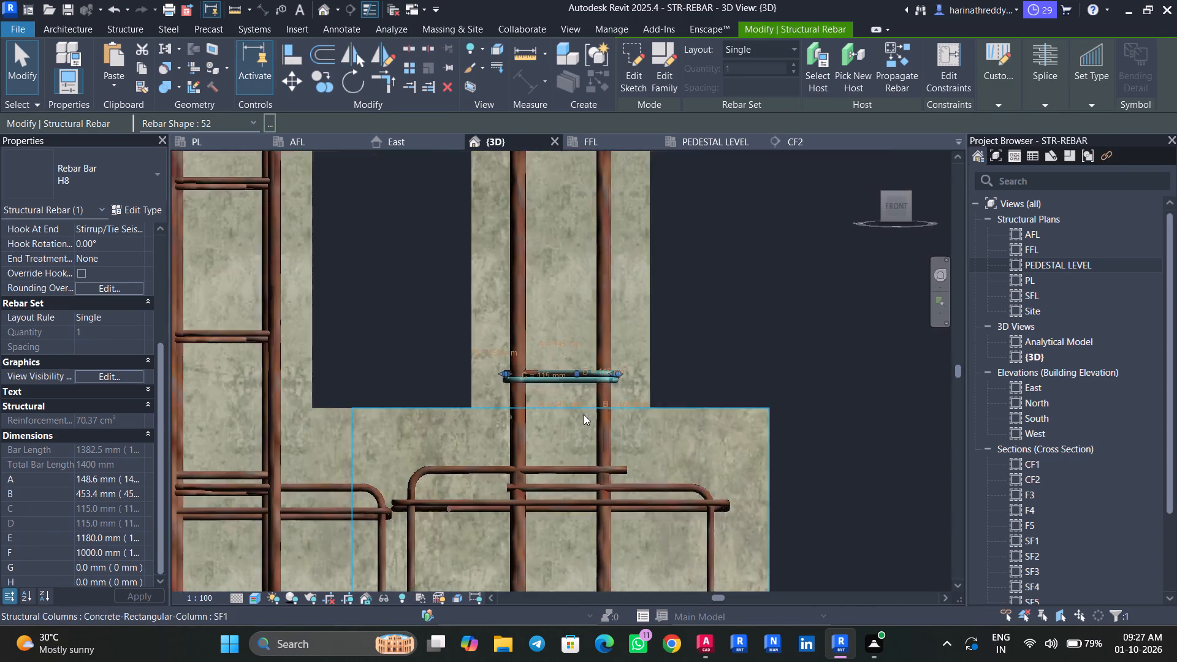
pyautogui.scroll(-14, 584, 414)
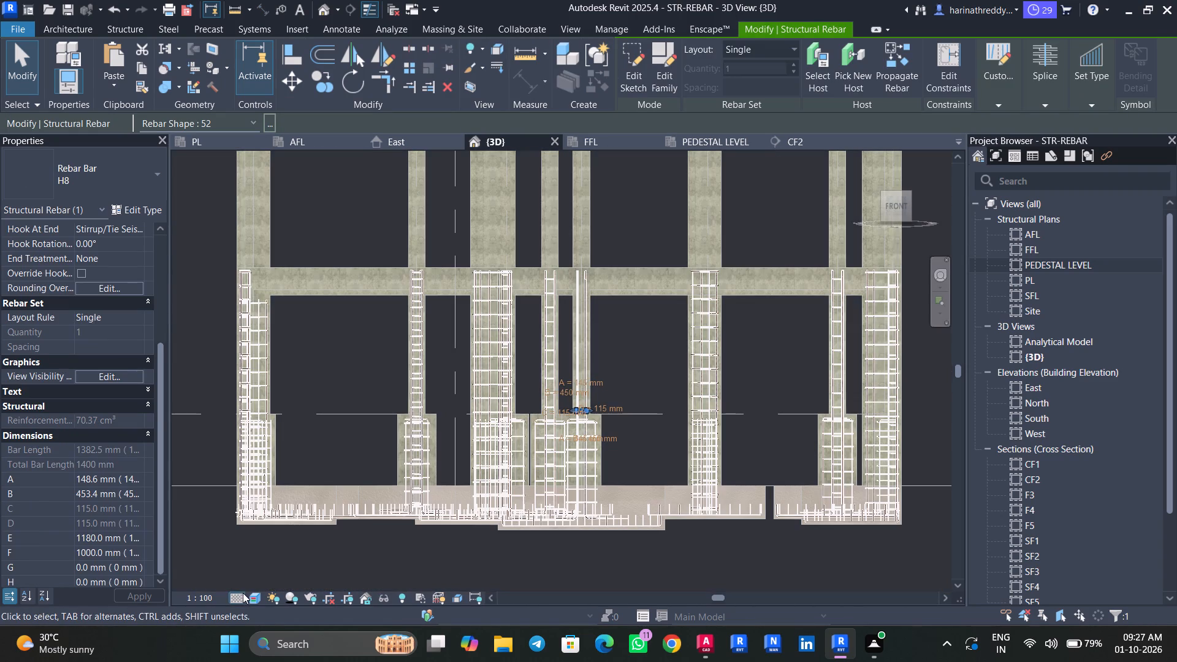
pyautogui.click(245, 593)
pyautogui.click(246, 593)
pyautogui.click(250, 593)
pyautogui.click(264, 521)
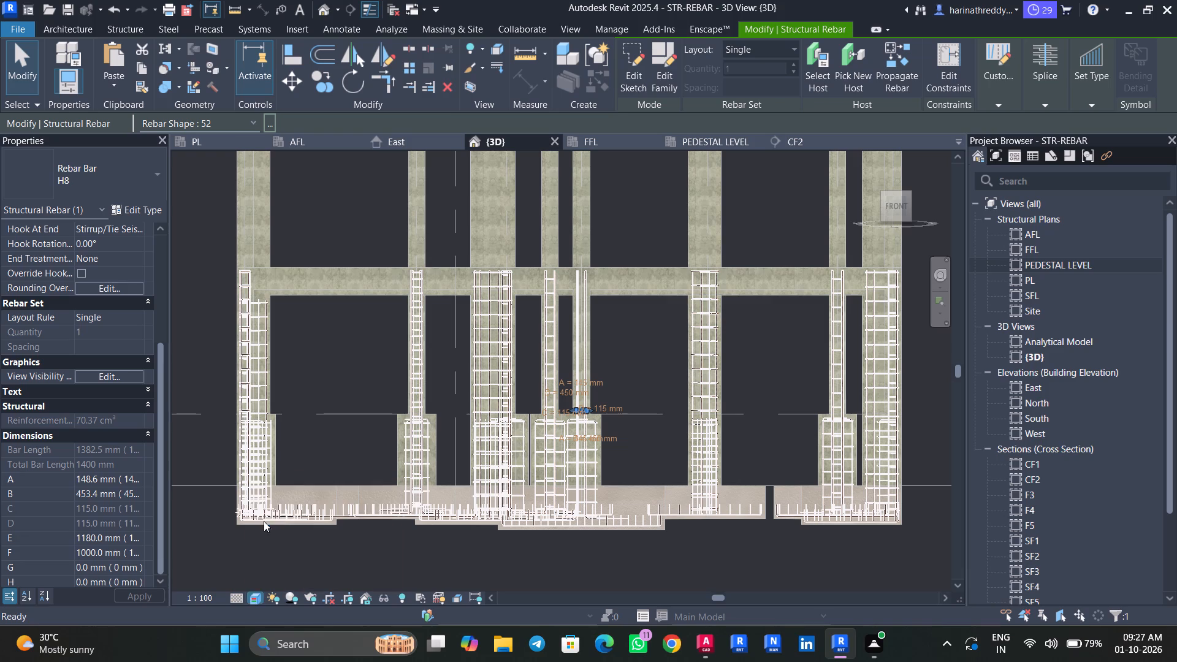
# Set the longer H8 stirrup in column C4, just above the pedestal, to a Maximum Spacing layout at 8".
pyautogui.scroll(11, 583, 398)
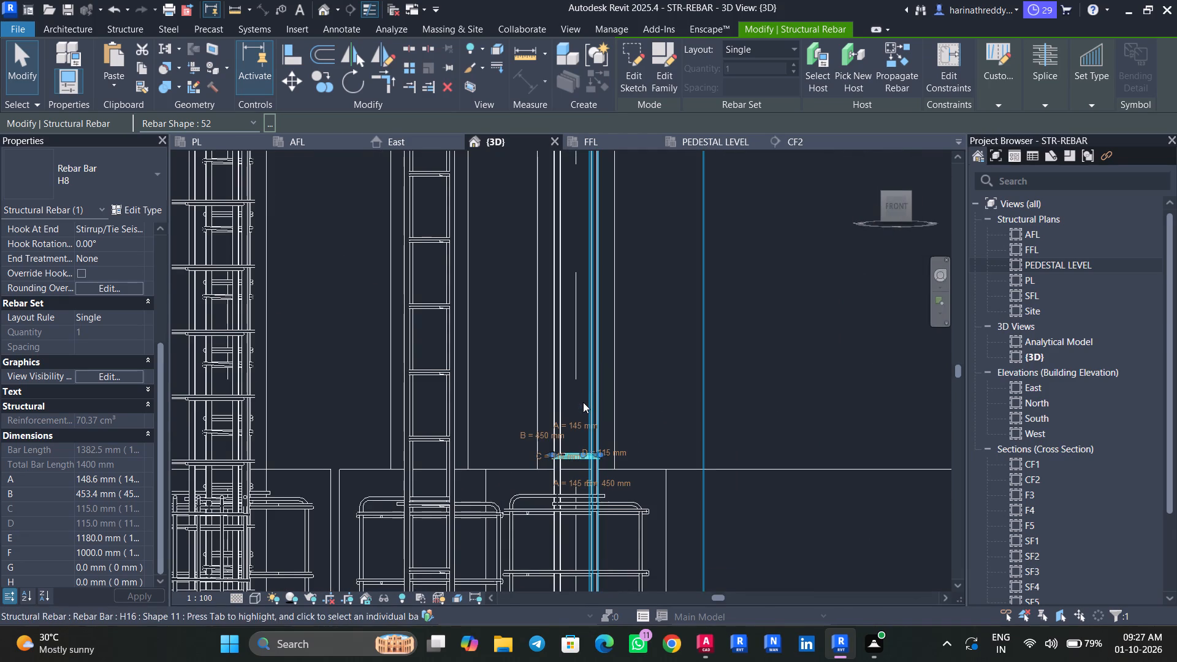
pyautogui.scroll(6, 579, 451)
pyautogui.scroll(-1, 579, 451)
pyautogui.scroll(7, 579, 451)
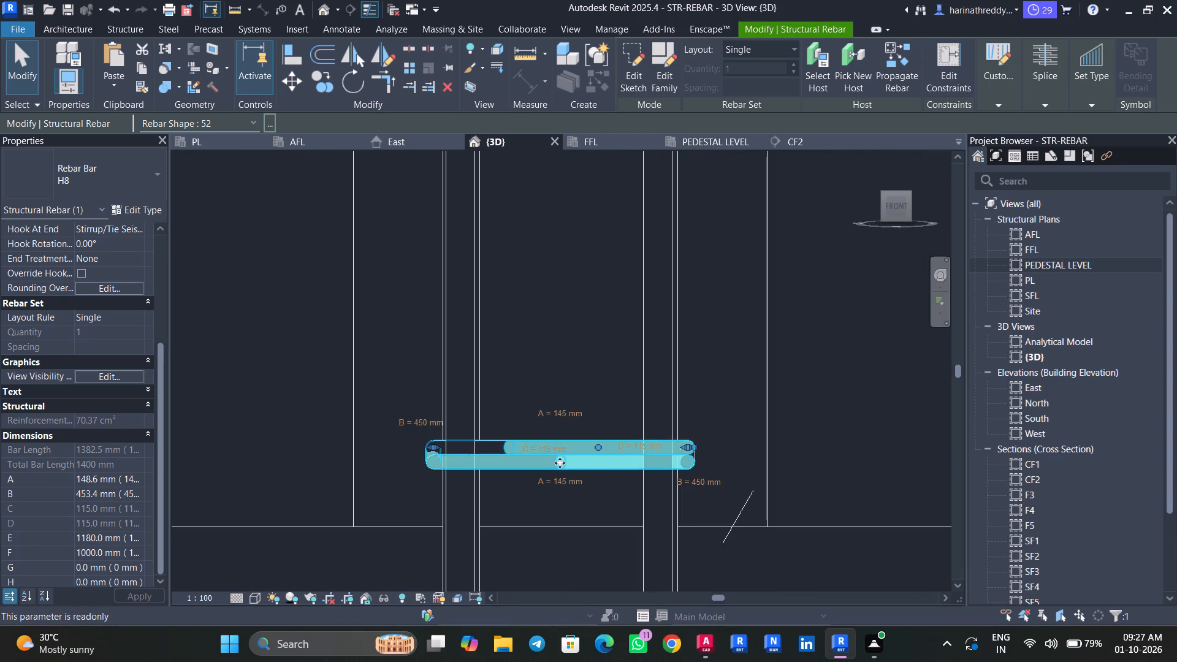
pyautogui.press('Escape')
pyautogui.press('Escape')
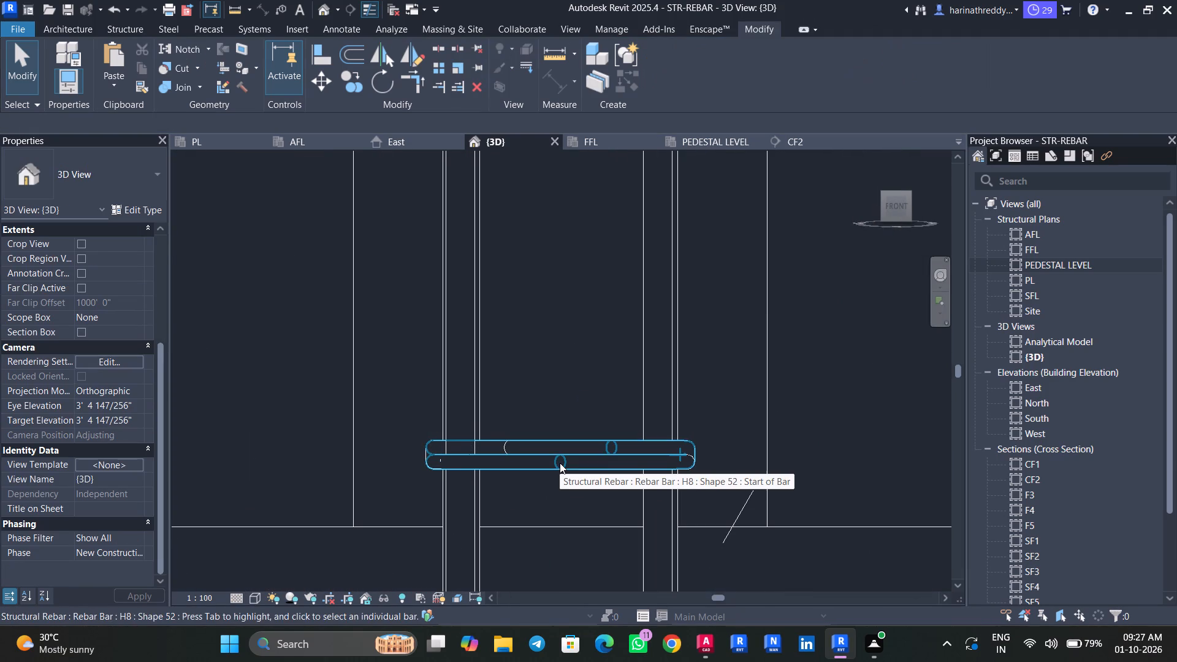
pyautogui.click(583, 467)
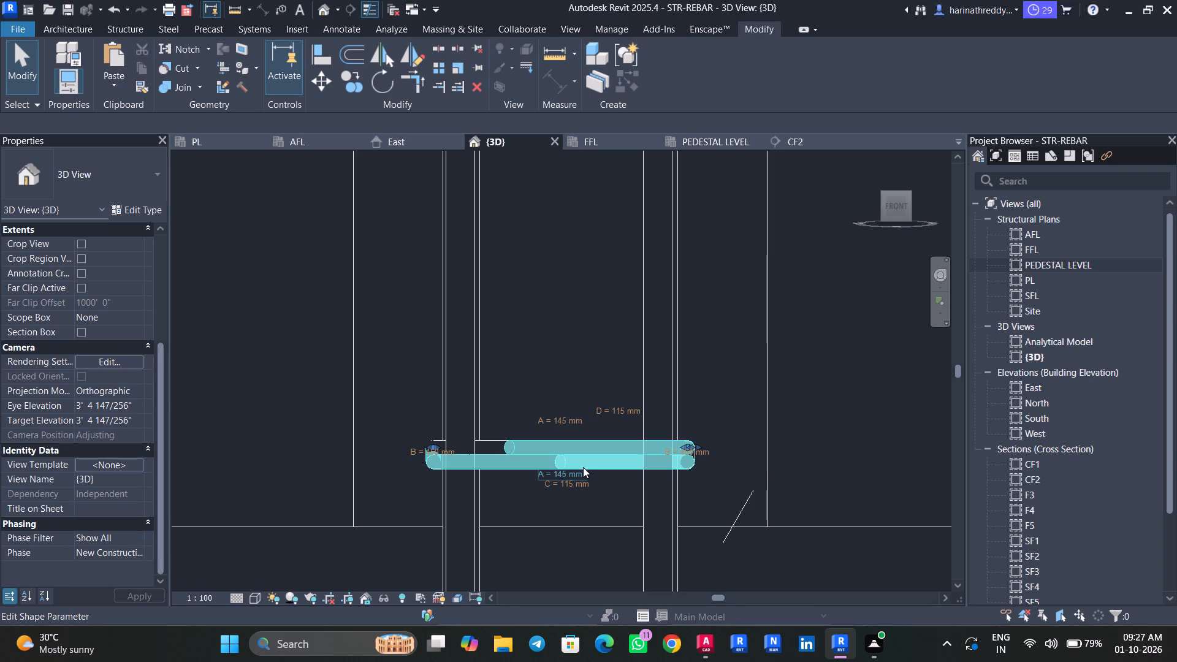
pyautogui.press('Escape')
pyautogui.press('Escape')
pyautogui.press('Escape')
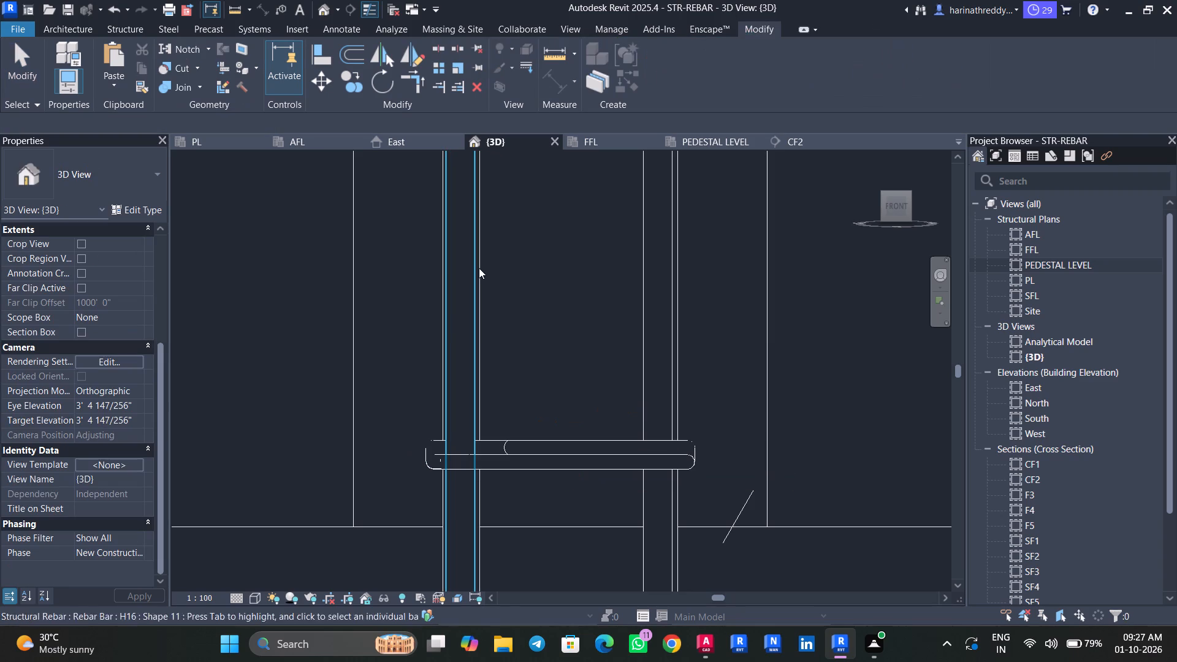
pyautogui.click(535, 445)
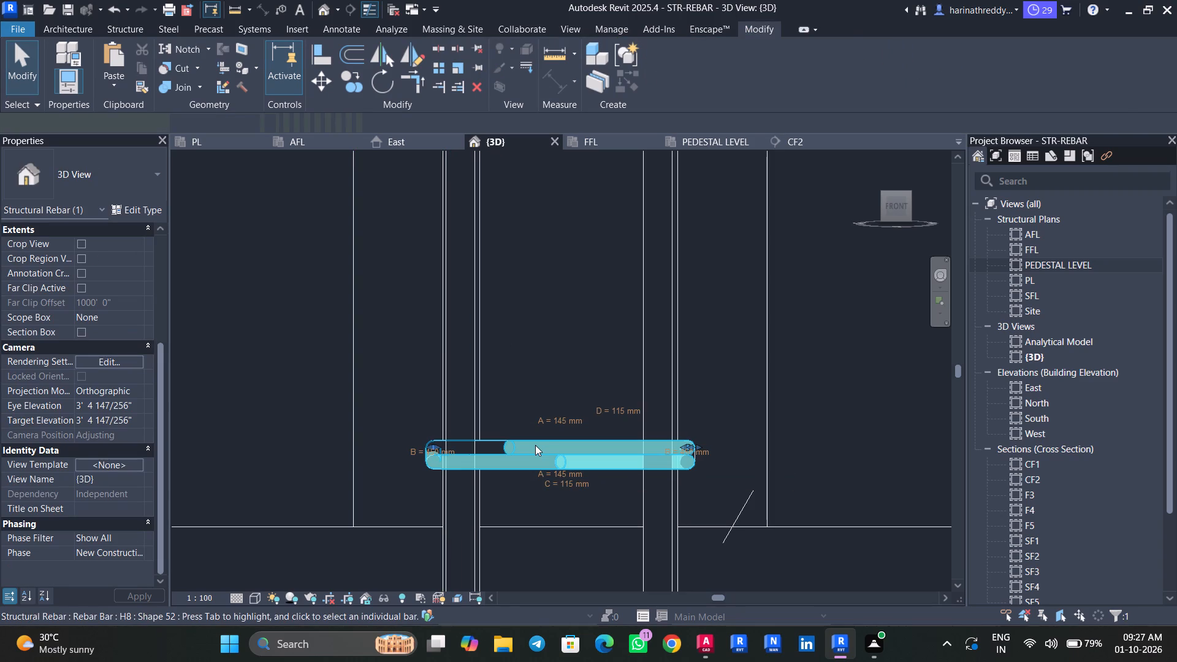
pyautogui.click(131, 319)
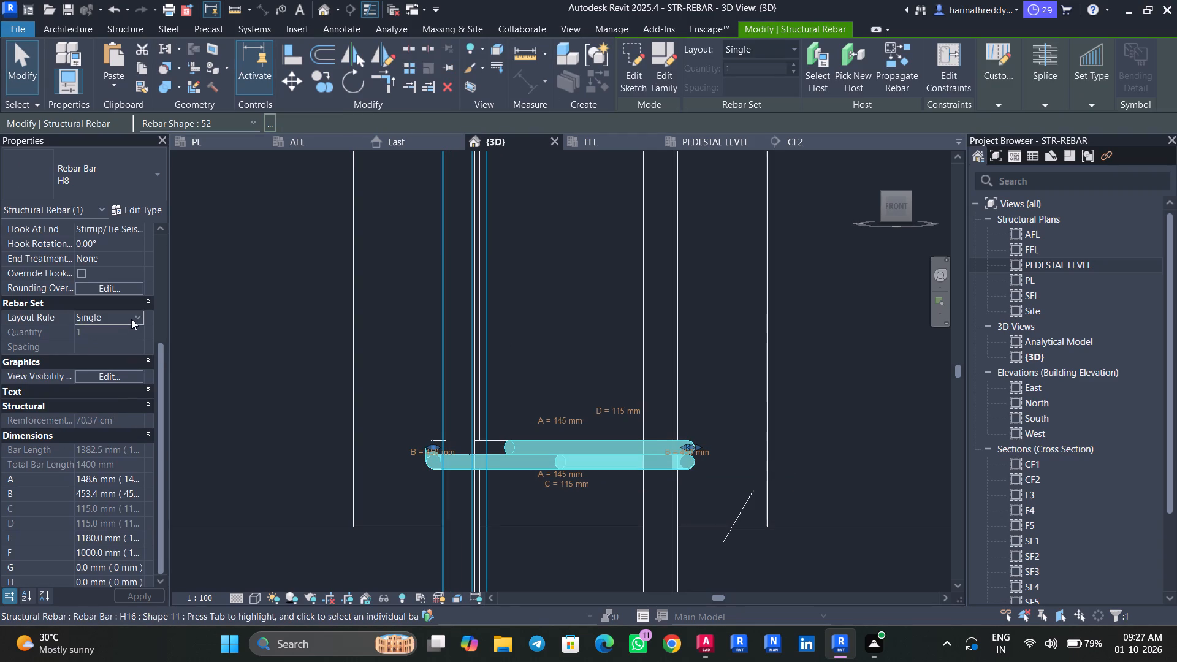
pyautogui.click(142, 318)
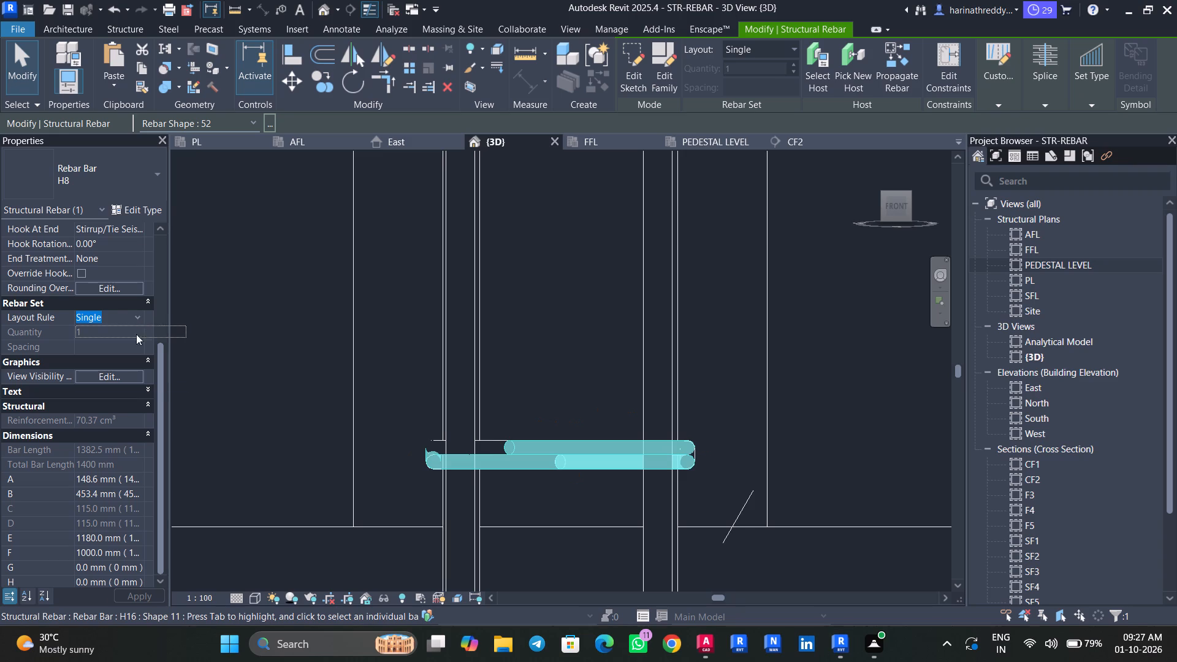
pyautogui.click(128, 358)
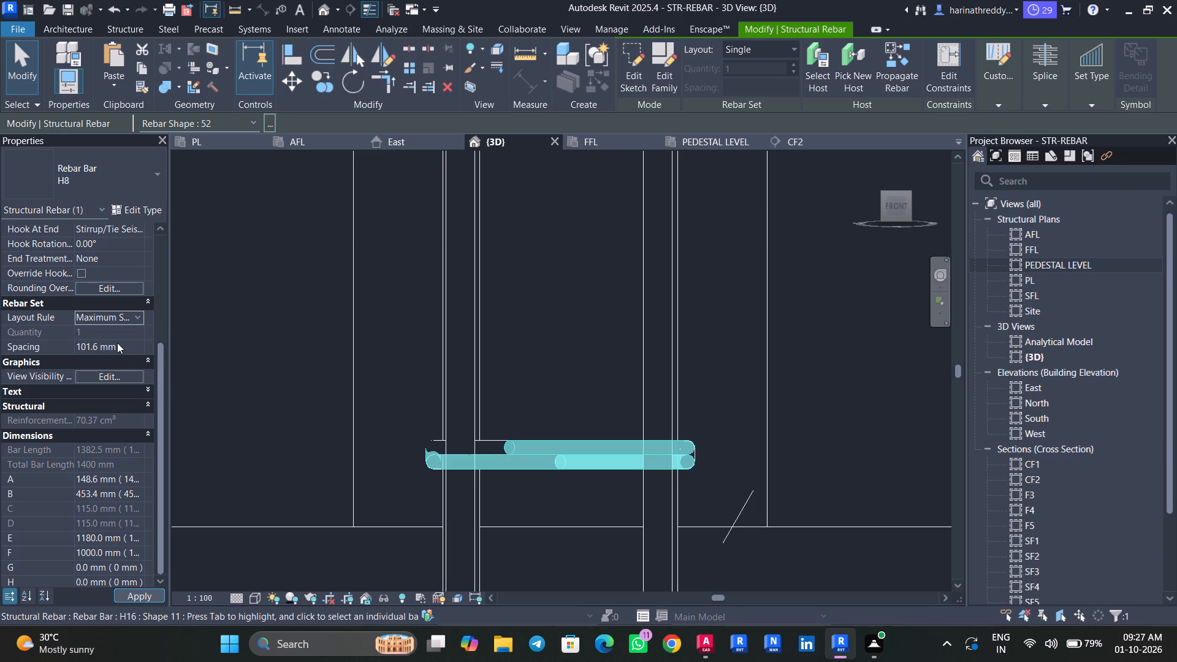
pyautogui.click(117, 343)
pyautogui.moveTo(136, 346); pyautogui.dragTo(40, 347)
pyautogui.write('8"')
pyautogui.press('Return')
pyautogui.press('Escape')
pyautogui.press('Escape')
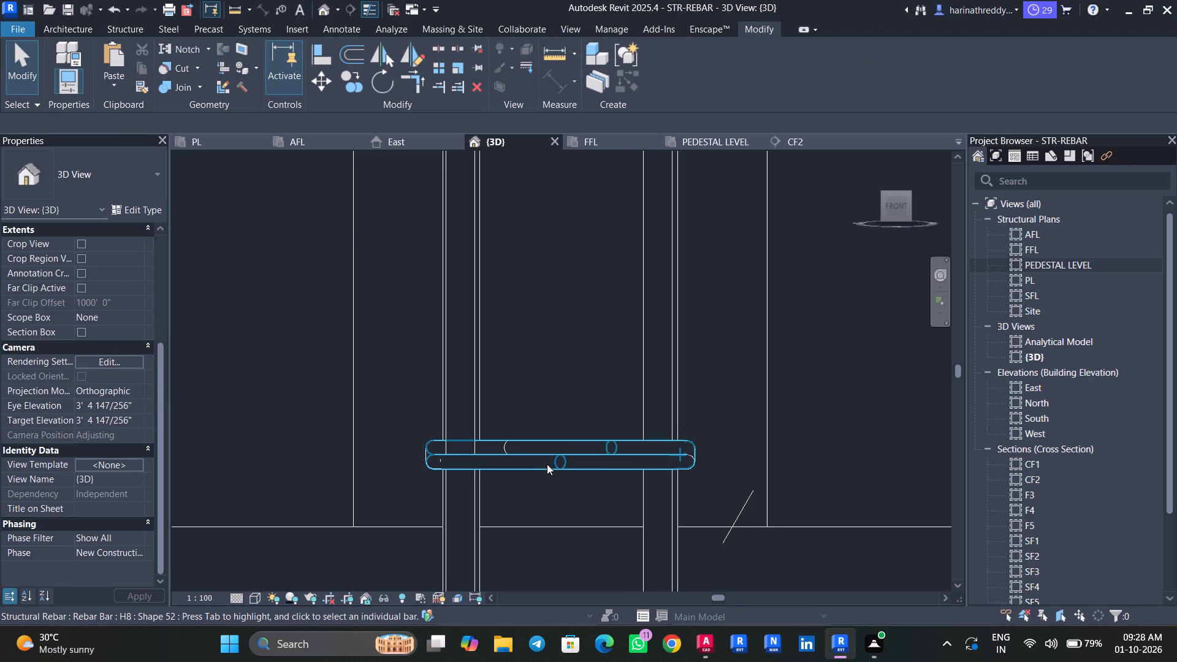
# Set the shorter, overlapping H8 stirrup in column C4 to a Maximum Spacing layout at 8".
pyautogui.keyDown('shift'); pyautogui.moveTo(572, 388); pyautogui.dragTo(574, 426, button='middle'); pyautogui.keyUp('shift')
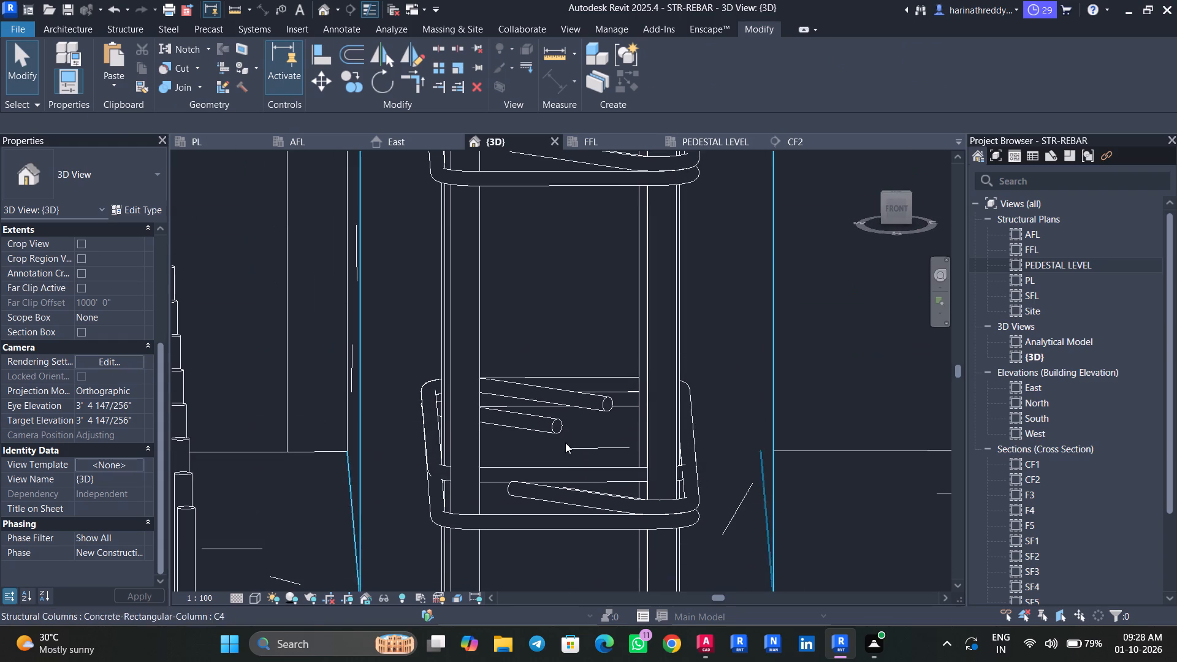
pyautogui.click(563, 466)
pyautogui.press('Escape')
pyautogui.press('Escape')
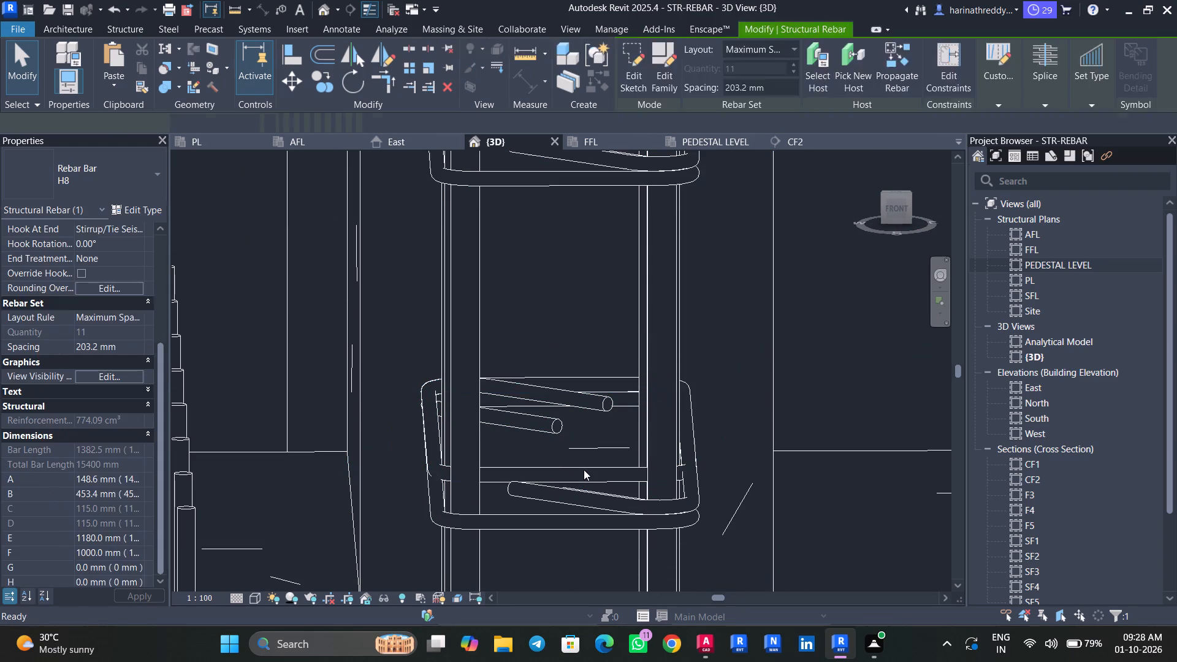
pyautogui.click(589, 470)
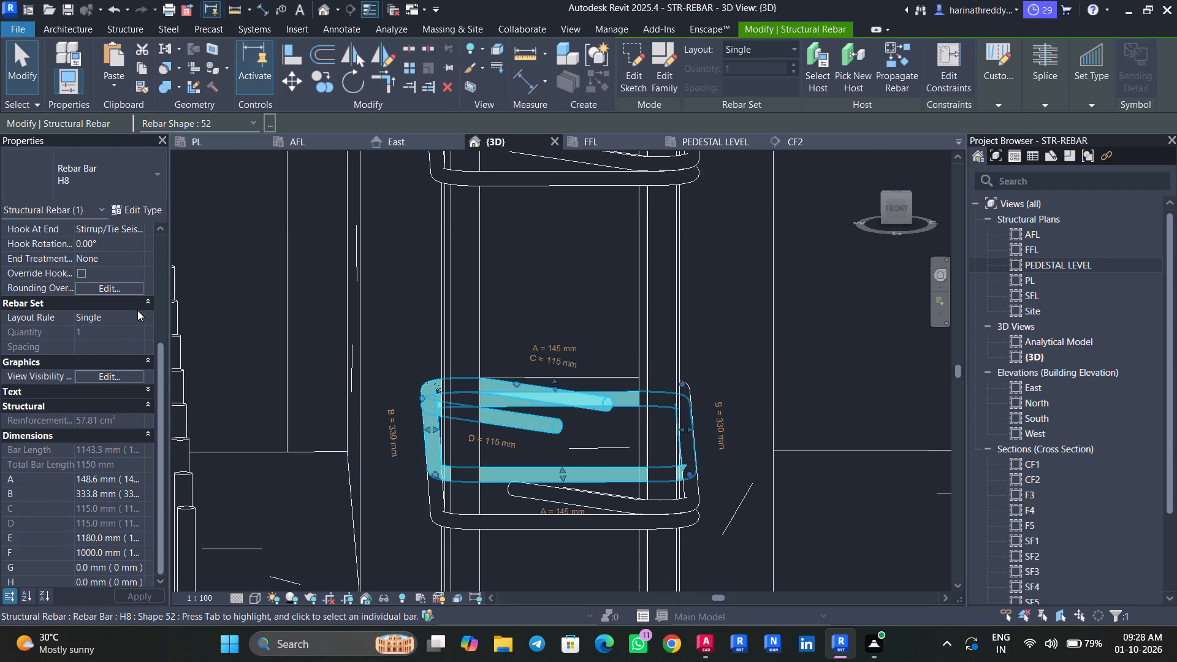
pyautogui.click(137, 310)
pyautogui.click(137, 313)
pyautogui.click(136, 305)
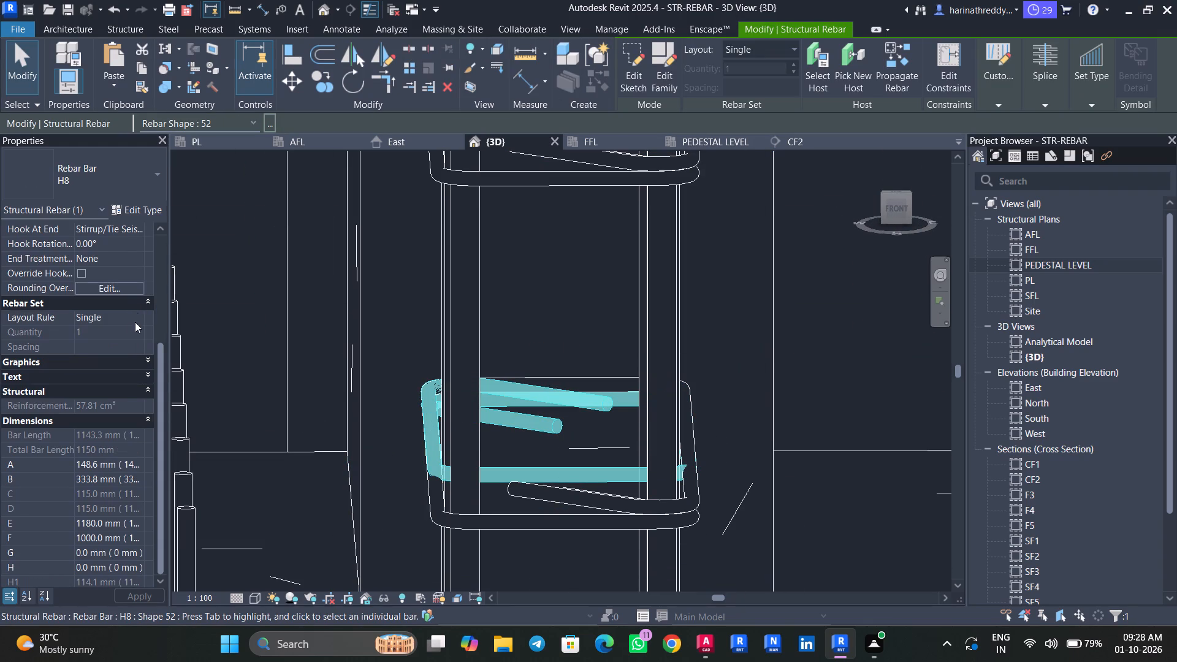
pyautogui.click(134, 313)
pyautogui.click(124, 355)
pyautogui.click(128, 343)
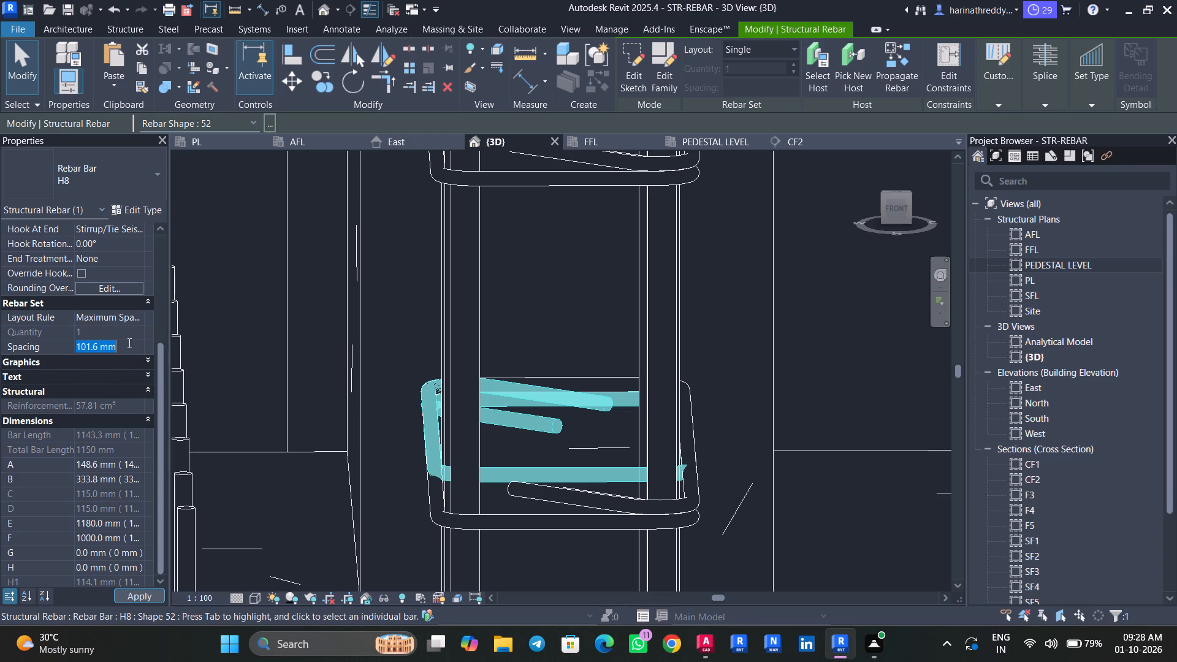
pyautogui.write('8"')
pyautogui.press('Return')
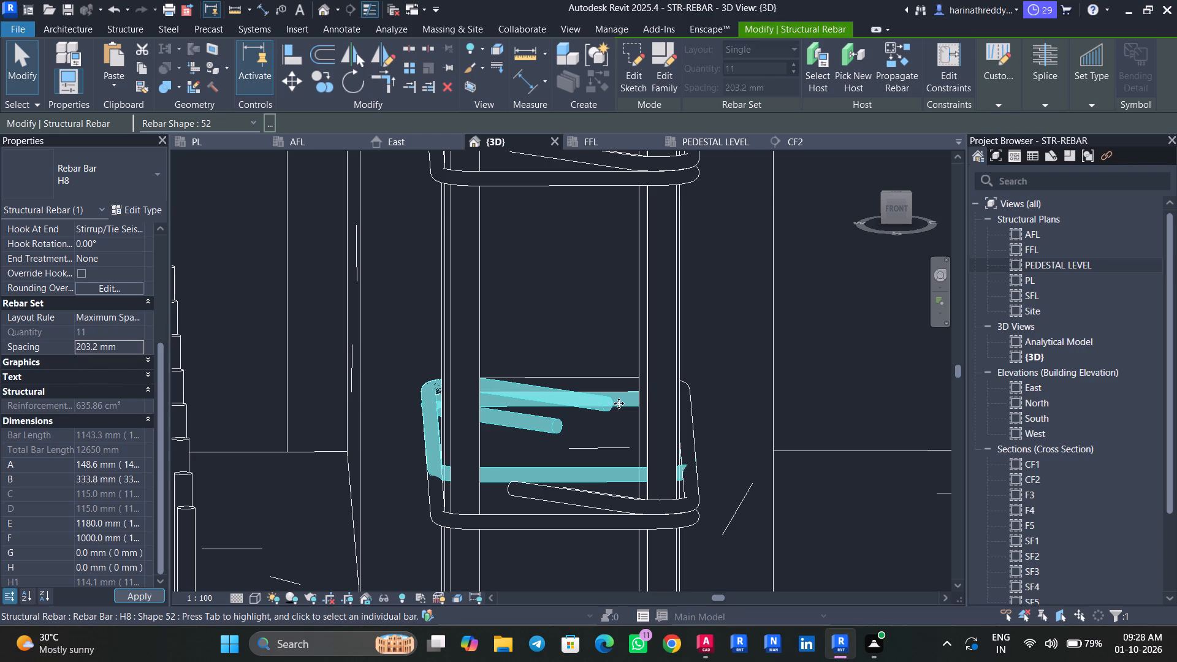
pyautogui.press('Escape')
pyautogui.press('Escape')
# Examine the C4 stirrup sets and their spread up the column from the front, alongside the other columns.
pyautogui.scroll(-7, 381, 460)
pyautogui.scroll(1, 381, 460)
pyautogui.scroll(-2, 381, 460)
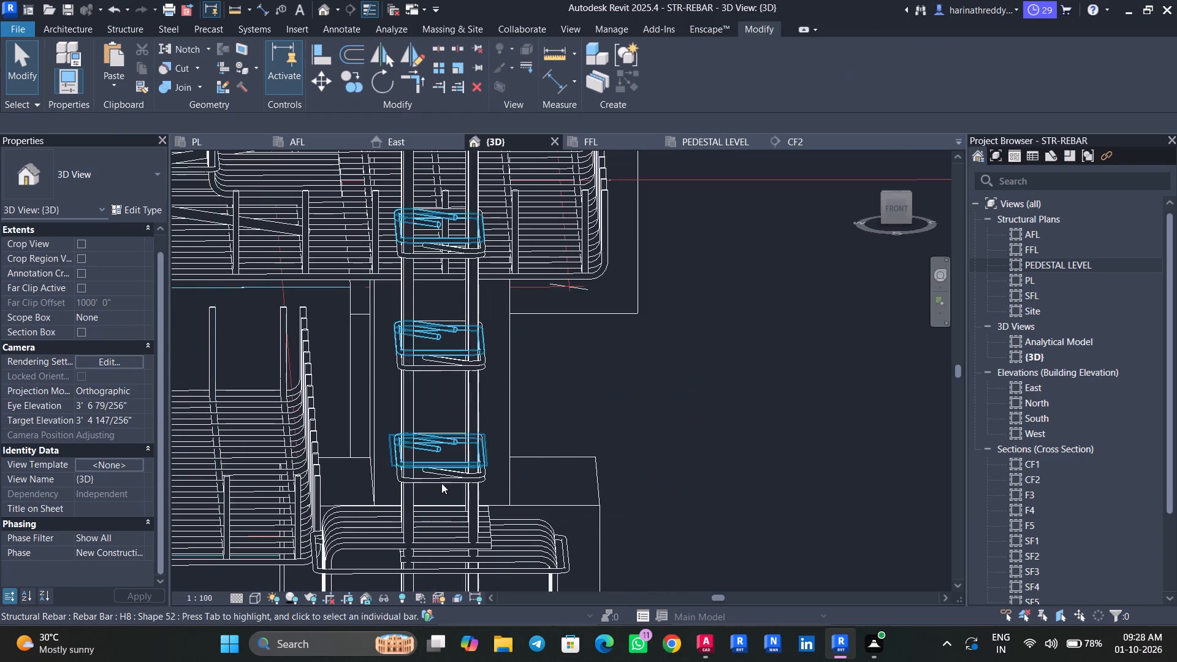
pyautogui.keyDown('shift'); pyautogui.moveTo(768, 422); pyautogui.dragTo(769, 382, button='middle'); pyautogui.keyUp('shift')
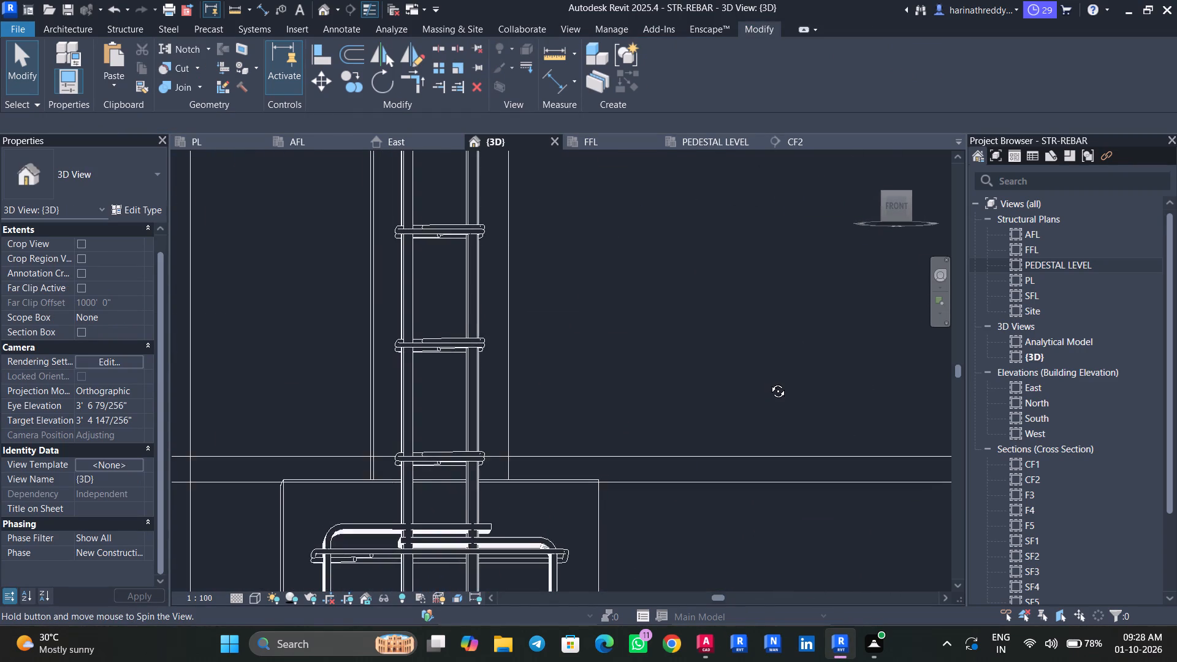
pyautogui.keyDown('shift'); pyautogui.moveTo(769, 382); pyautogui.dragTo(769, 384, button='middle'); pyautogui.keyUp('shift')
pyautogui.click(901, 208)
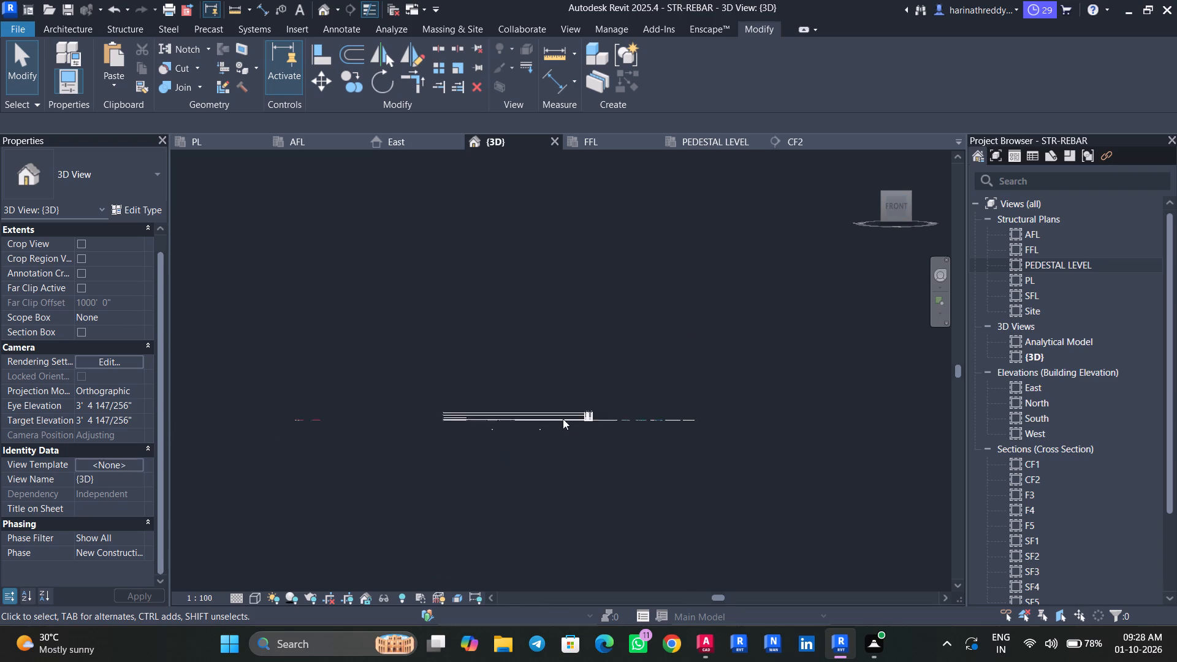
pyautogui.scroll(2, 659, 365)
pyautogui.scroll(-1, 659, 365)
pyautogui.scroll(12, 659, 365)
pyautogui.scroll(-1, 641, 383)
pyautogui.scroll(5, 641, 383)
pyautogui.scroll(-1, 640, 384)
pyautogui.scroll(2, 640, 384)
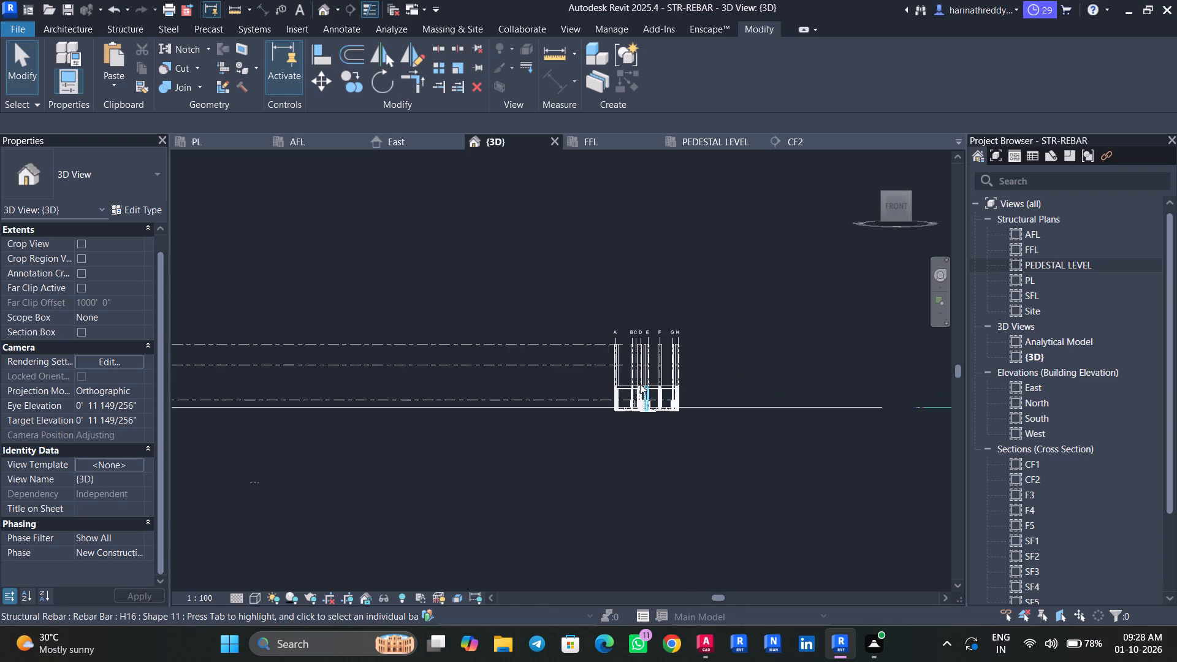
pyautogui.scroll(6, 640, 384)
pyautogui.scroll(-1, 657, 406)
pyautogui.scroll(4, 657, 406)
pyautogui.scroll(-1, 678, 409)
pyautogui.scroll(5, 678, 409)
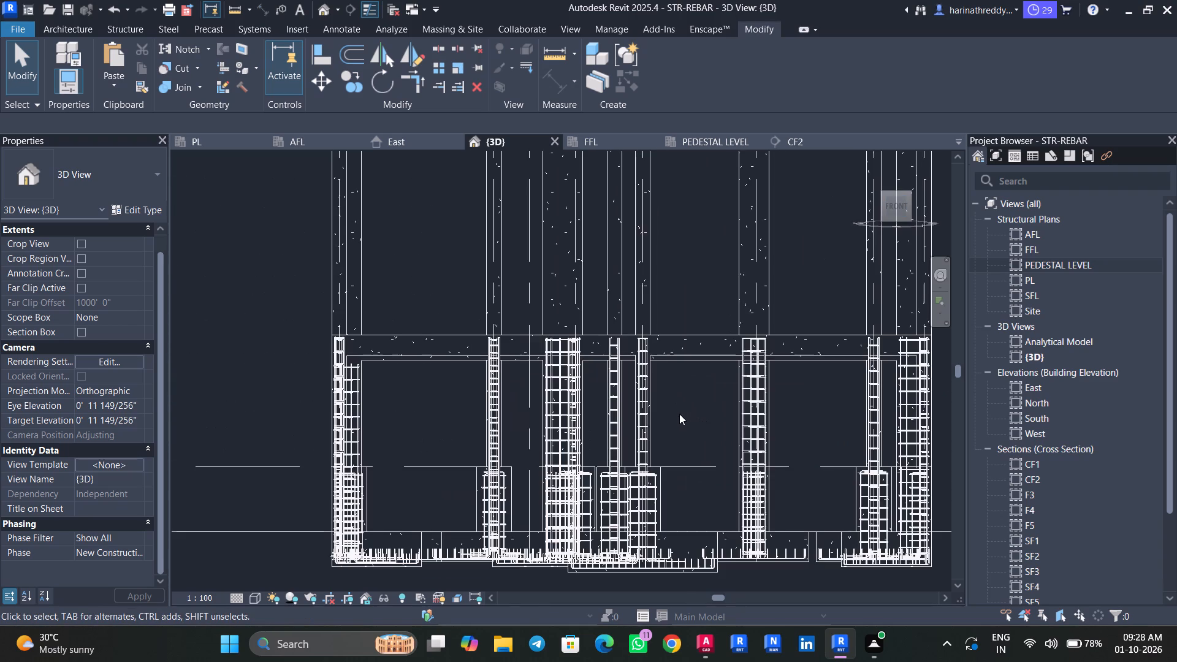
# Examine the column stirrups and where they stop above the pedestals and footings in the front {3D} view.
pyautogui.moveTo(679, 414); pyautogui.dragTo(672, 411, button='middle')
pyautogui.scroll(1, 671, 409)
pyautogui.moveTo(671, 409); pyautogui.dragTo(662, 401, button='middle')
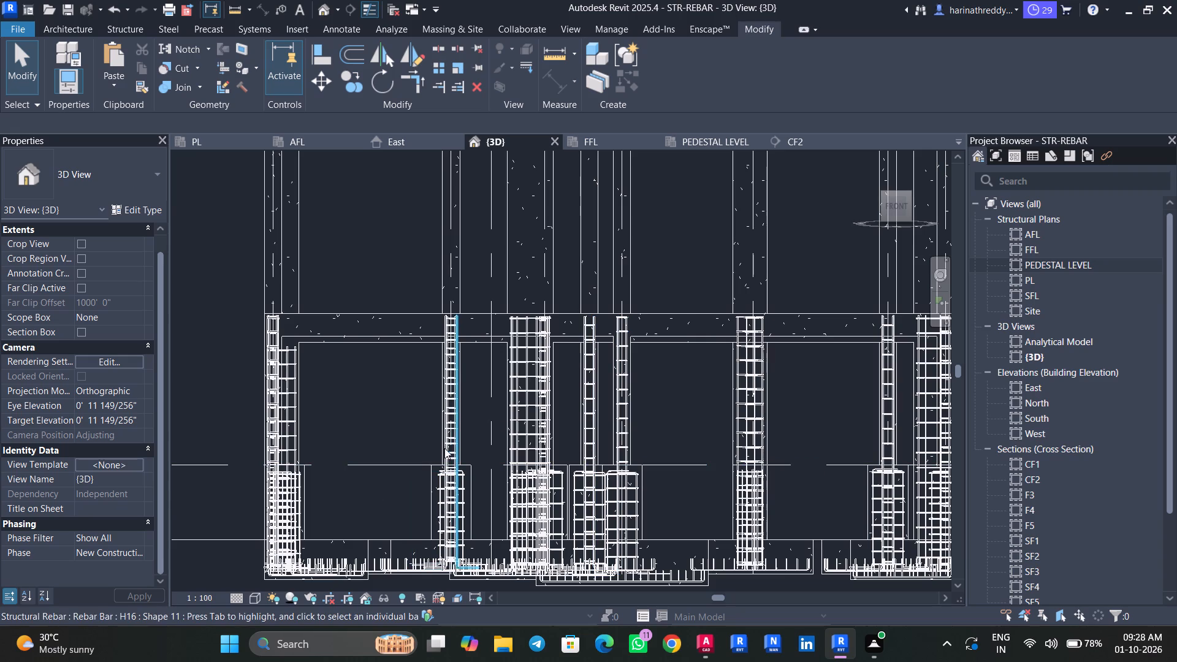
pyautogui.keyDown('ctrl'); pyautogui.scroll(9, 440, 450); pyautogui.keyUp('ctrl')
pyautogui.moveTo(440, 450); pyautogui.dragTo(450, 480)
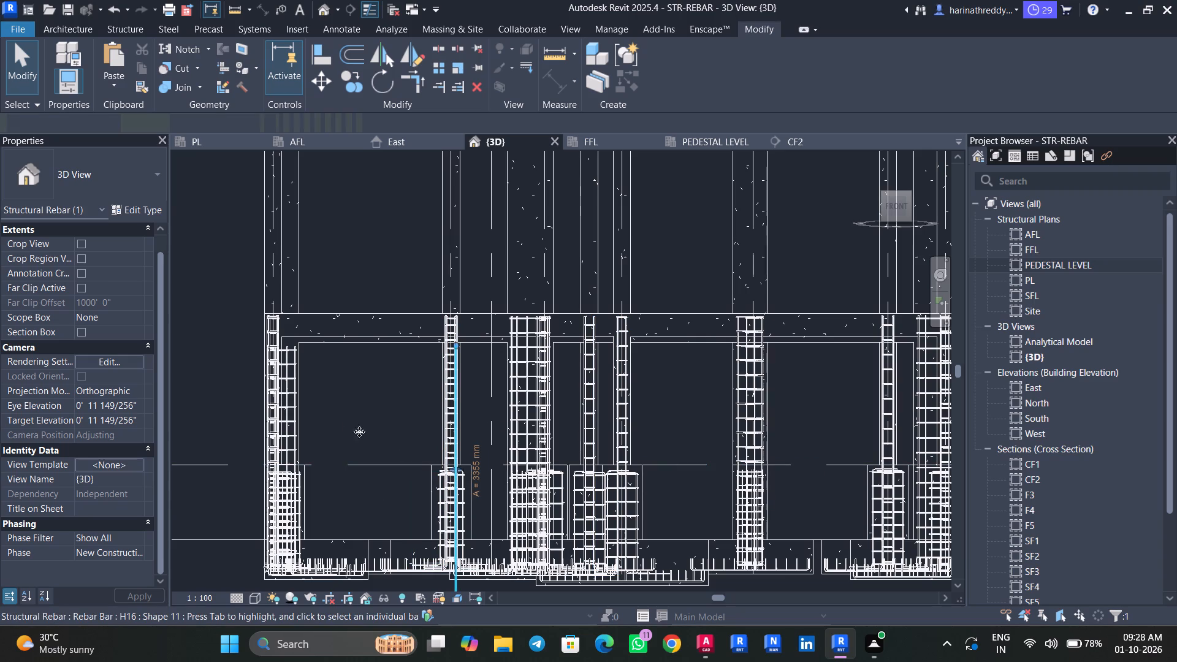
pyautogui.click(330, 434)
pyautogui.keyDown('ctrl'); pyautogui.scroll(6, 330, 434); pyautogui.keyUp('ctrl')
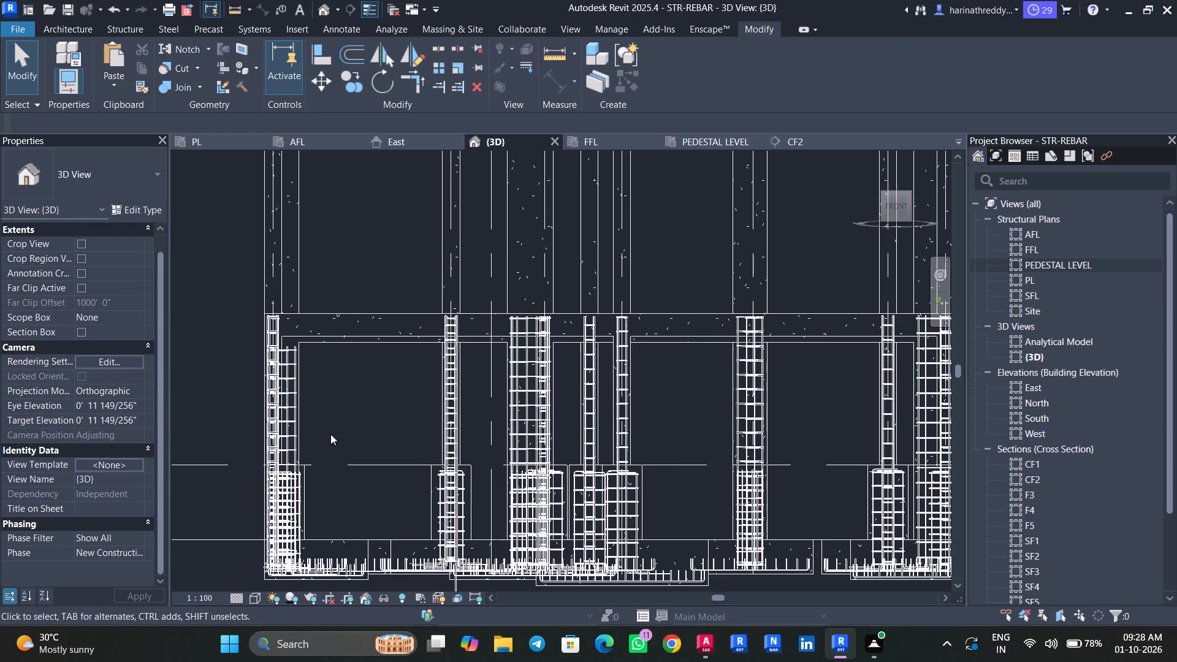
pyautogui.keyDown('ctrl'); pyautogui.scroll(5, 330, 434); pyautogui.keyUp('ctrl')
pyautogui.keyDown('ctrl'); pyautogui.scroll(-9, 330, 434); pyautogui.keyUp('ctrl')
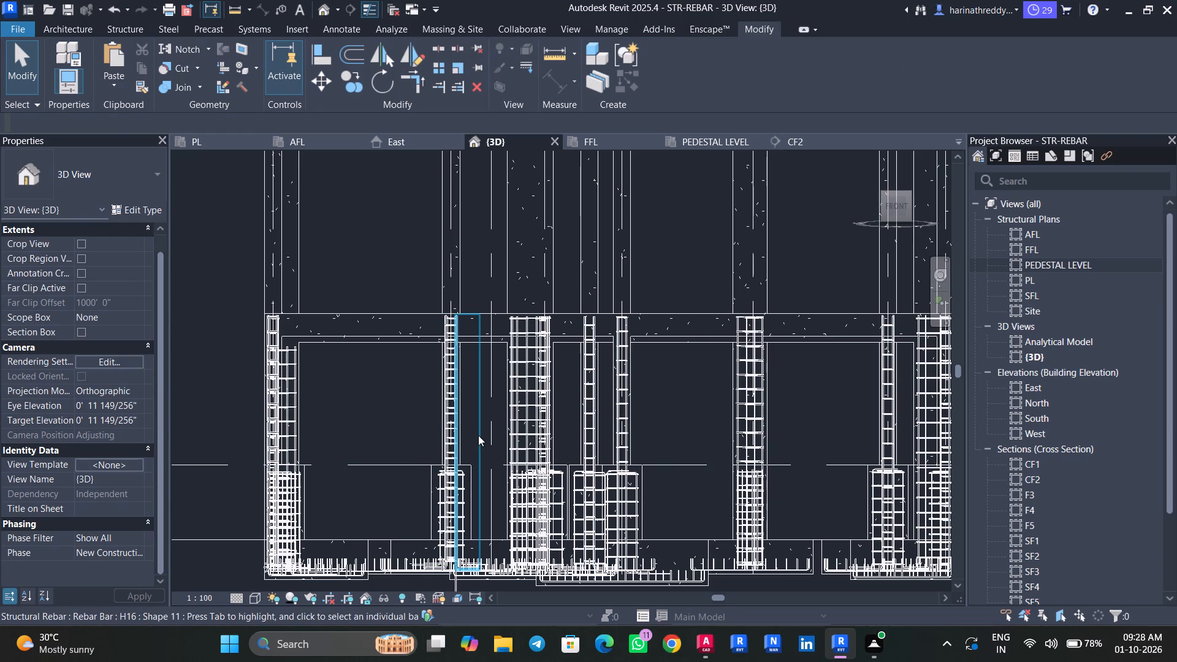
pyautogui.scroll(11, 478, 435)
pyautogui.moveTo(448, 442); pyautogui.dragTo(435, 303, button='middle')
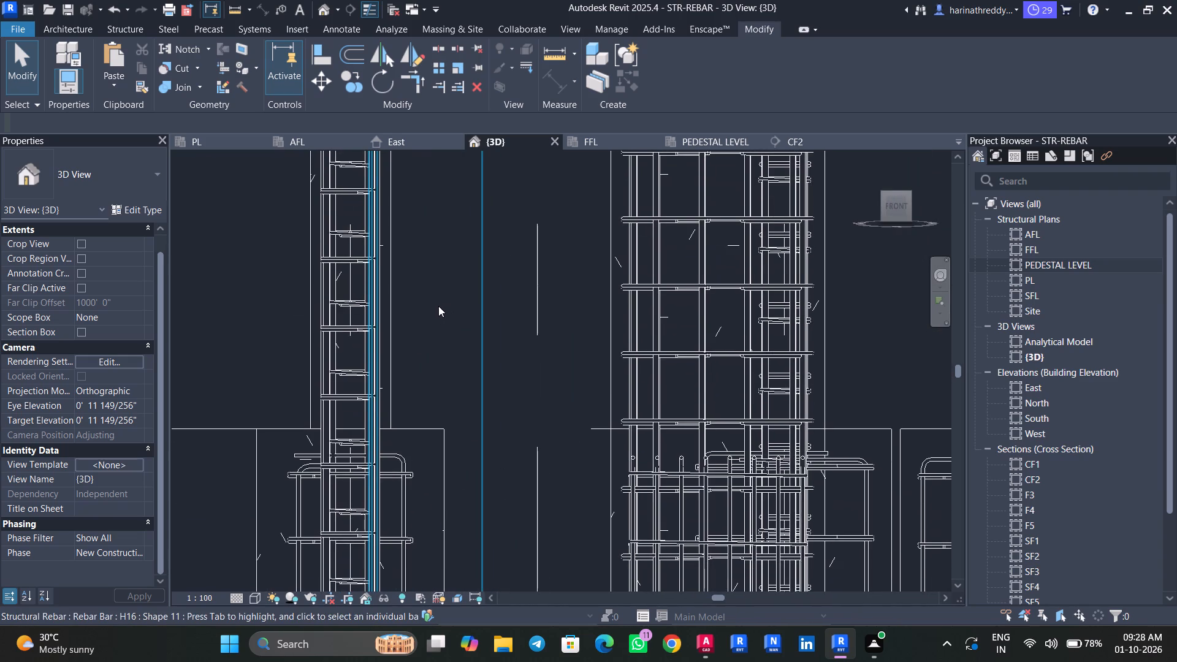
# Pick C4's shorter H8 stirrup set in the PEDESTAL LEVEL plan and extend it in {3D} down through the pedestal into the footing.
pyautogui.click(680, 142)
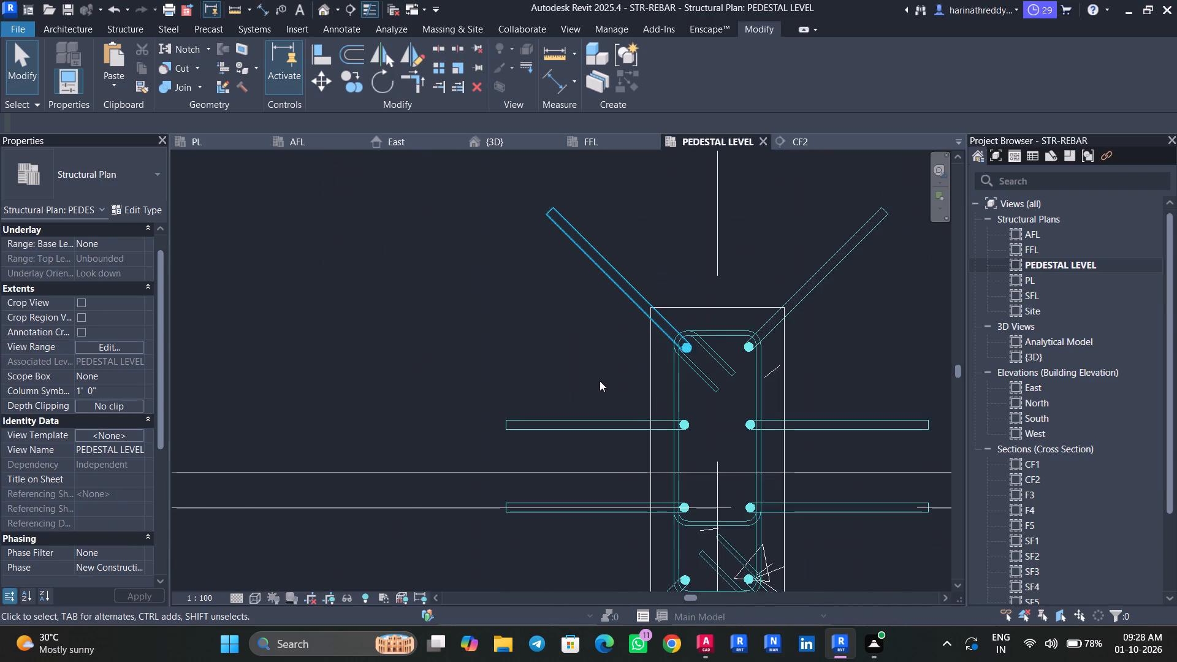
pyautogui.scroll(-1, 544, 361)
pyautogui.scroll(1, 544, 361)
pyautogui.scroll(-3, 544, 361)
pyautogui.click(668, 462)
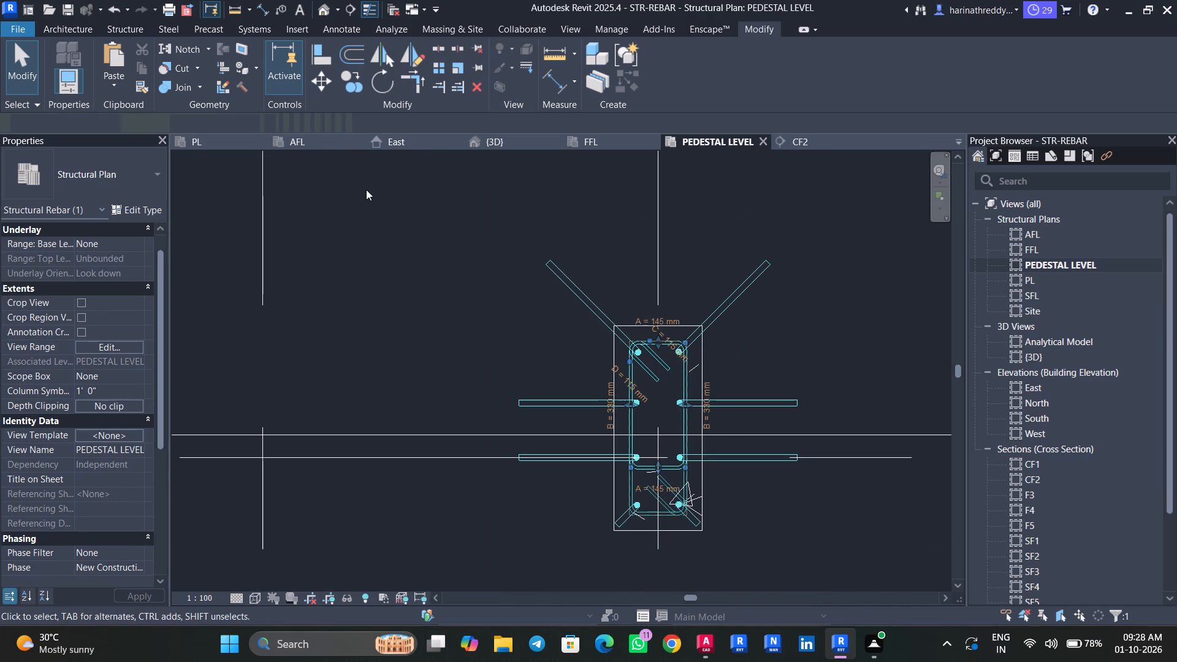
pyautogui.click(486, 139)
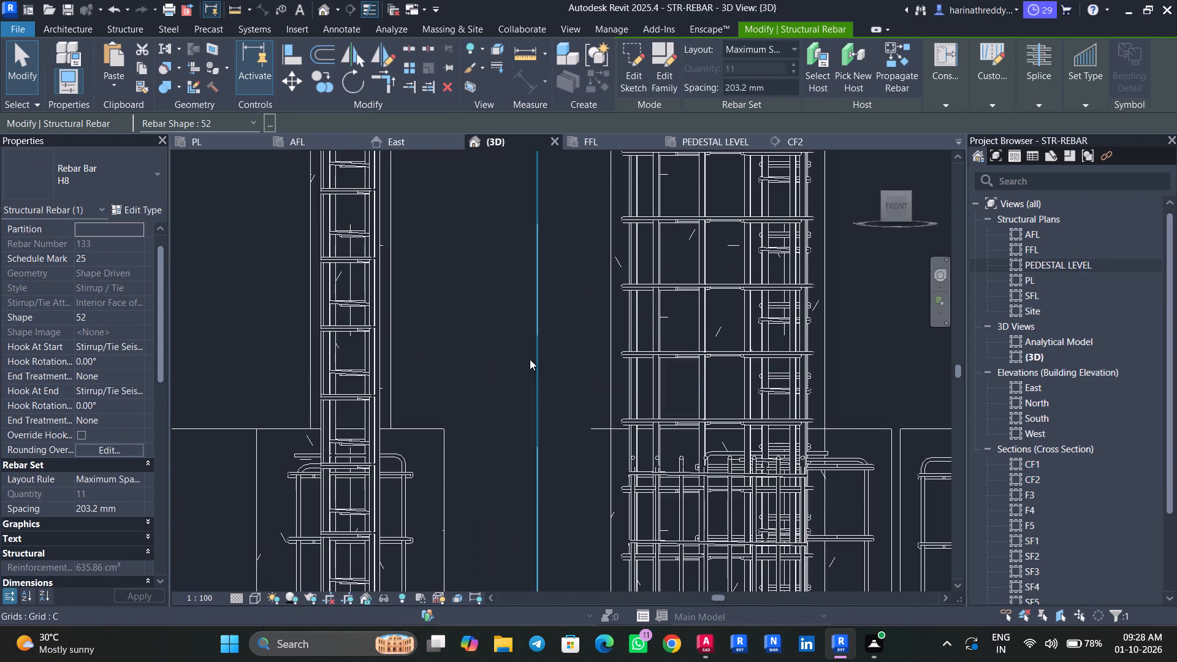
pyautogui.scroll(-7, 512, 377)
pyautogui.scroll(1, 512, 376)
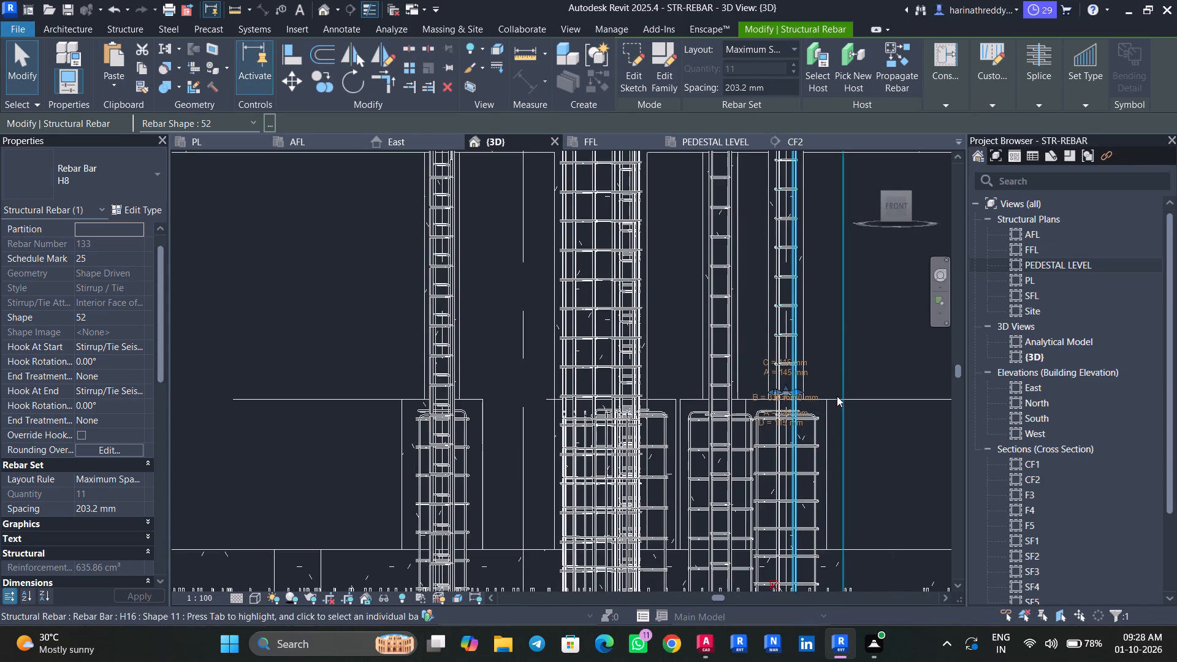
pyautogui.moveTo(835, 372); pyautogui.dragTo(763, 326, button='middle')
pyautogui.scroll(3, 710, 353)
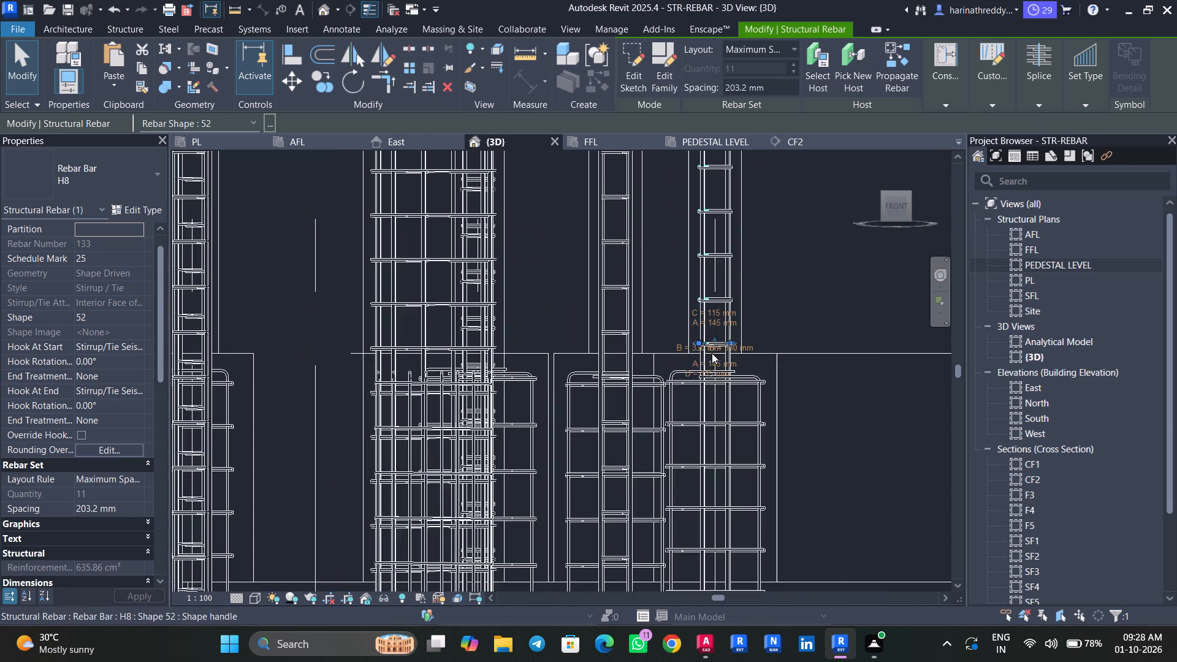
pyautogui.moveTo(712, 347); pyautogui.dragTo(708, 531)
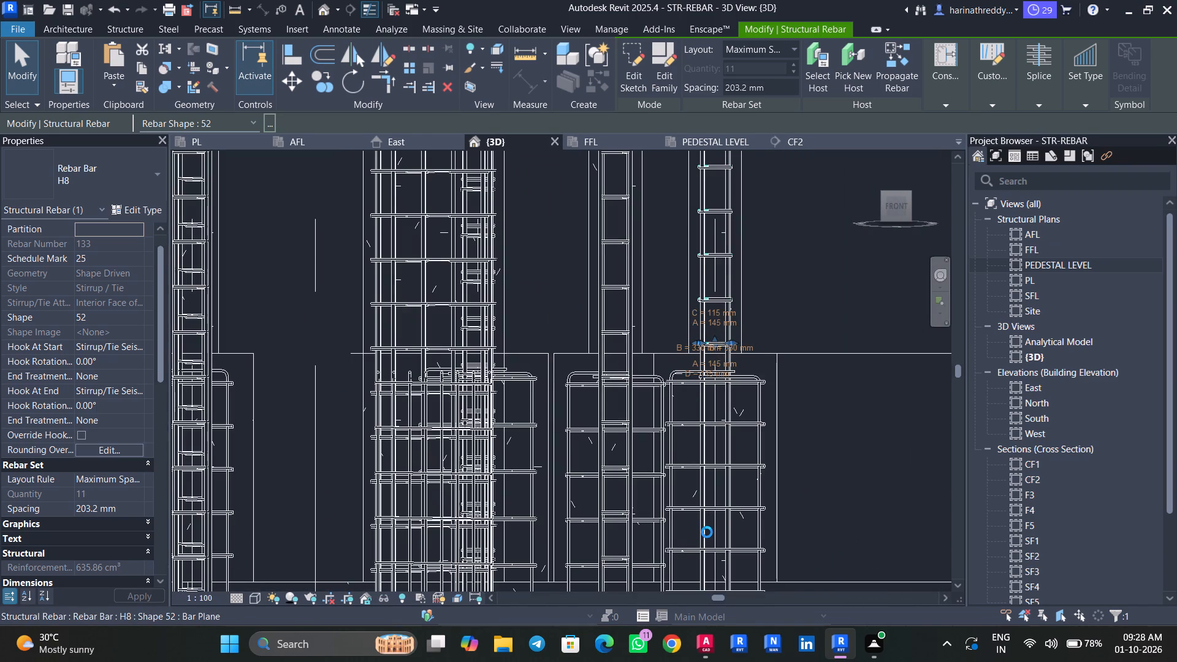
pyautogui.moveTo(815, 498); pyautogui.dragTo(761, 339, button='middle')
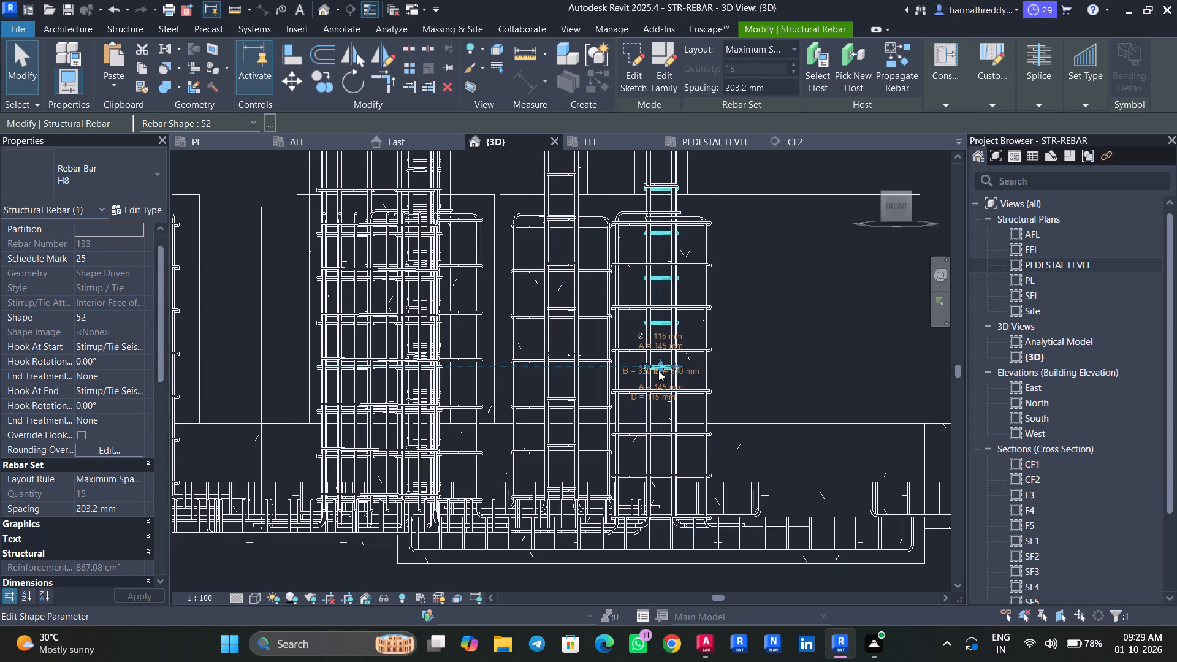
pyautogui.moveTo(660, 369); pyautogui.dragTo(670, 449)
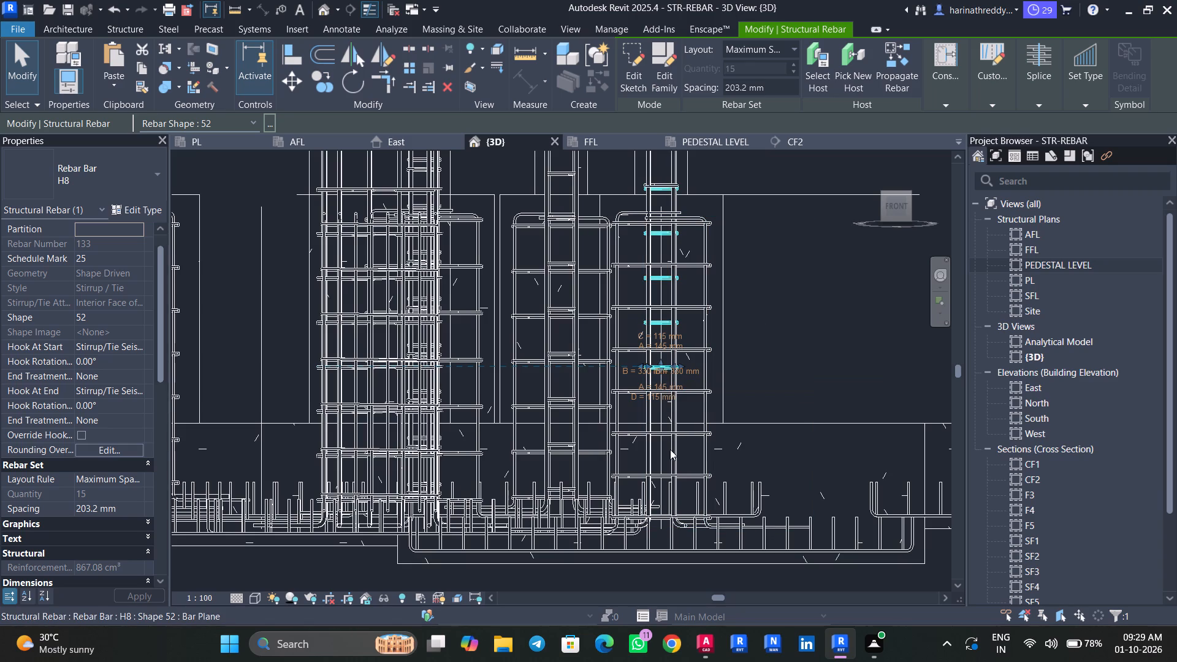
pyautogui.moveTo(670, 449); pyautogui.dragTo(668, 526)
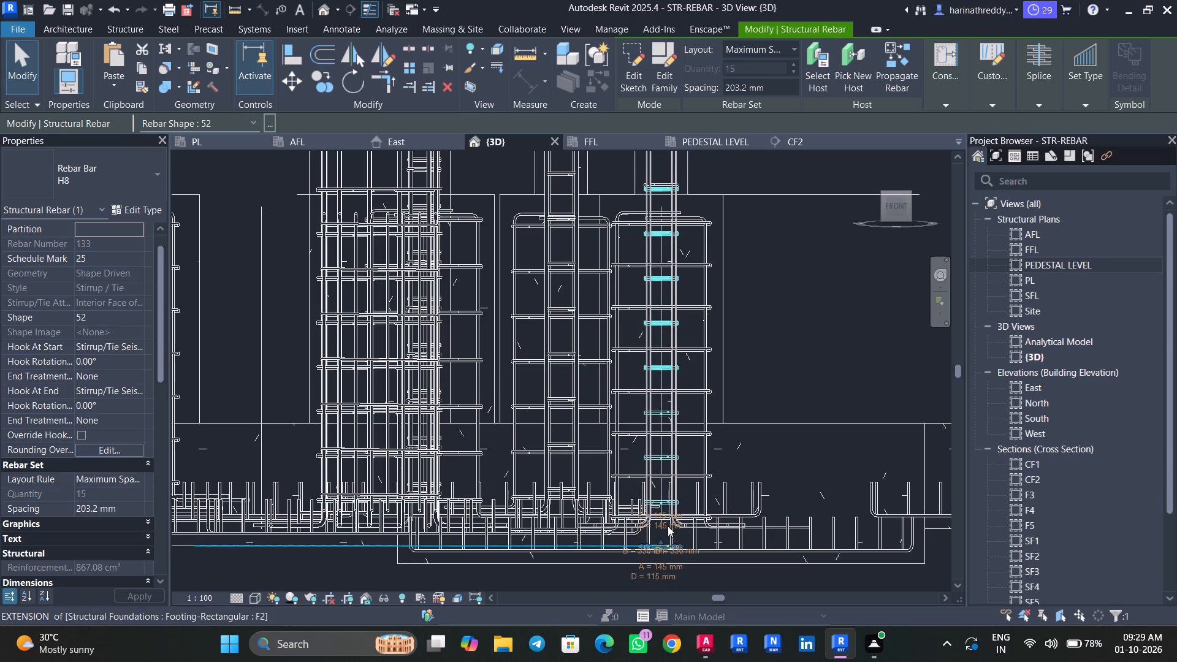
pyautogui.moveTo(668, 526); pyautogui.dragTo(662, 466)
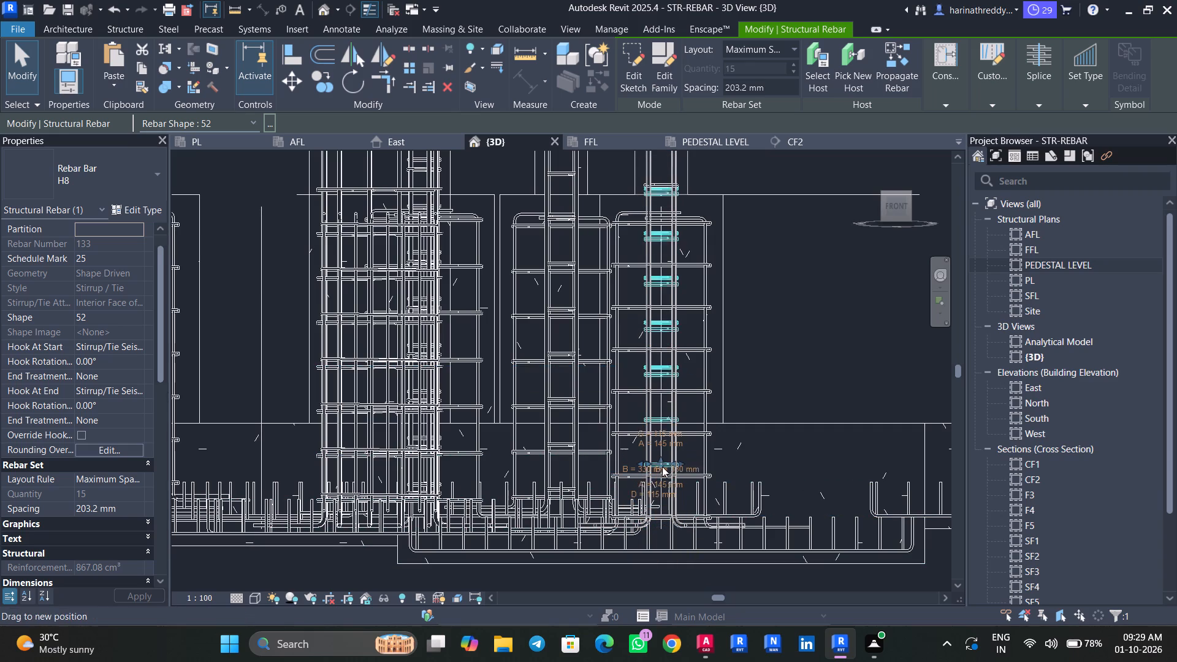
pyautogui.moveTo(662, 466); pyautogui.dragTo(662, 468)
pyautogui.press('Escape')
pyautogui.press('Escape')
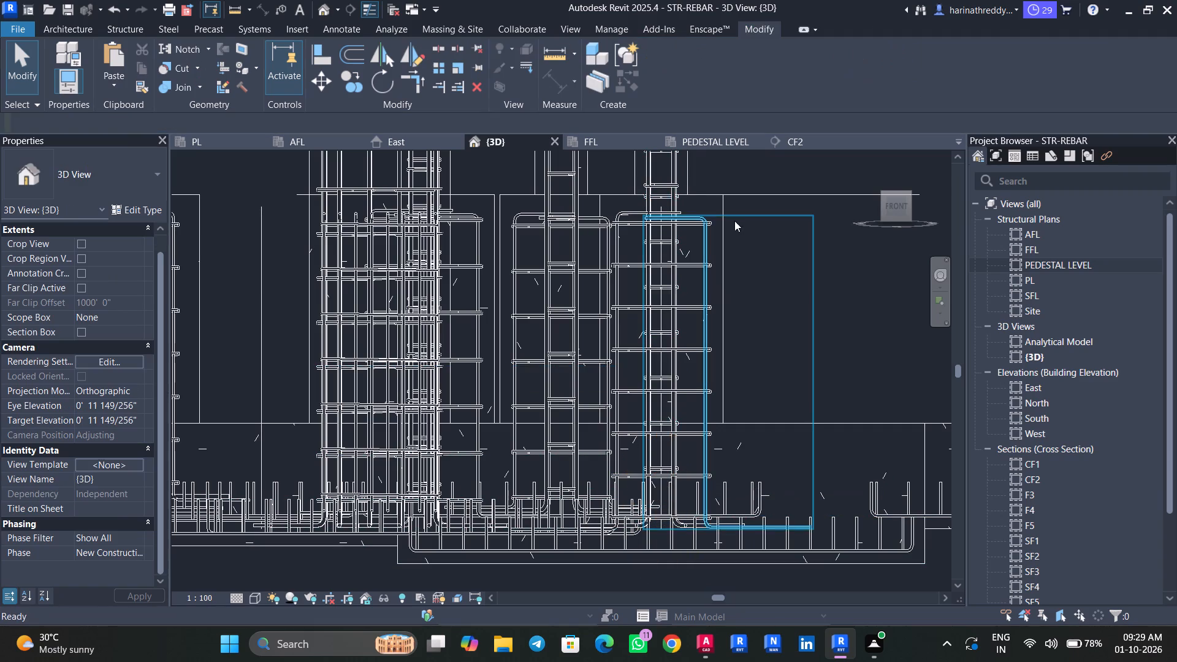
pyautogui.press('Escape')
# Extend C4's longer H8 stirrup set down through the pedestal into the footing, level with the bottom of the shorter set.
pyautogui.moveTo(792, 185); pyautogui.dragTo(792, 359, button='middle')
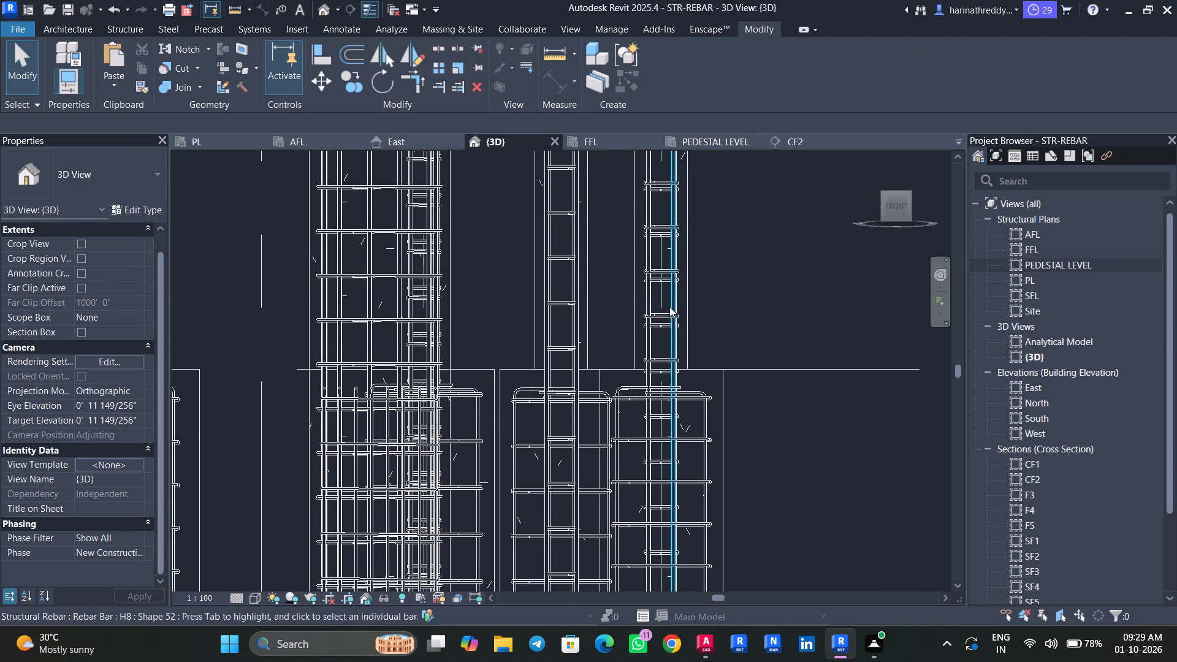
pyautogui.click(663, 316)
pyautogui.moveTo(804, 281); pyautogui.dragTo(785, 181, button='middle')
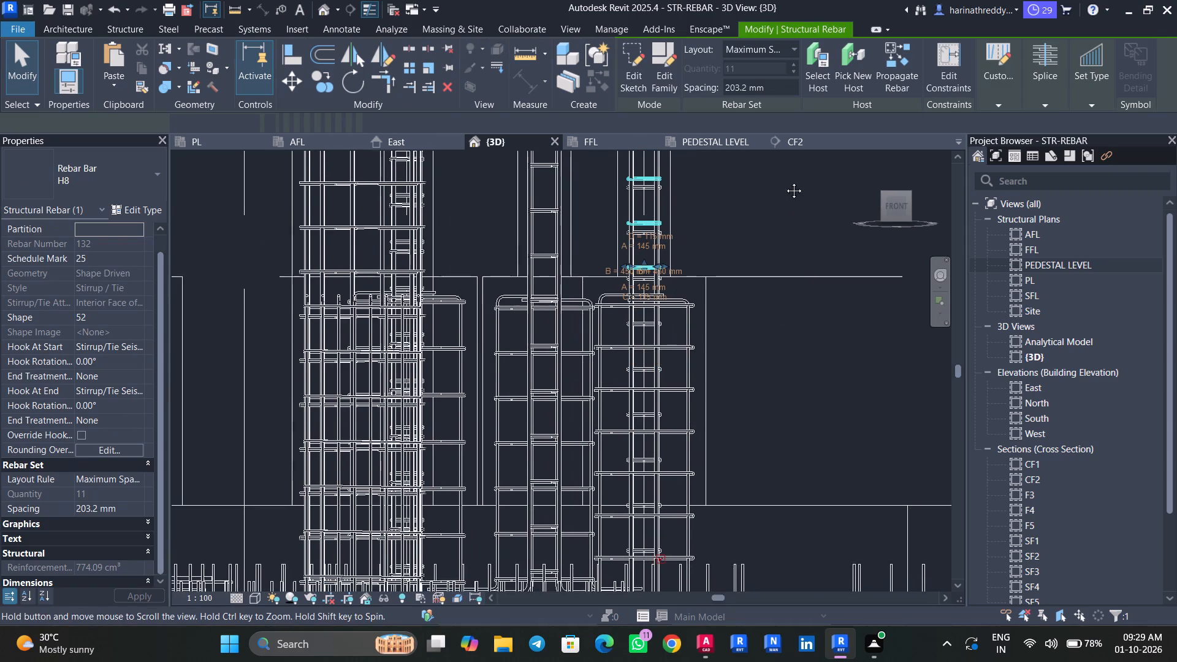
pyautogui.moveTo(785, 181); pyautogui.dragTo(785, 180, button='middle')
pyautogui.moveTo(642, 259); pyautogui.dragTo(645, 531)
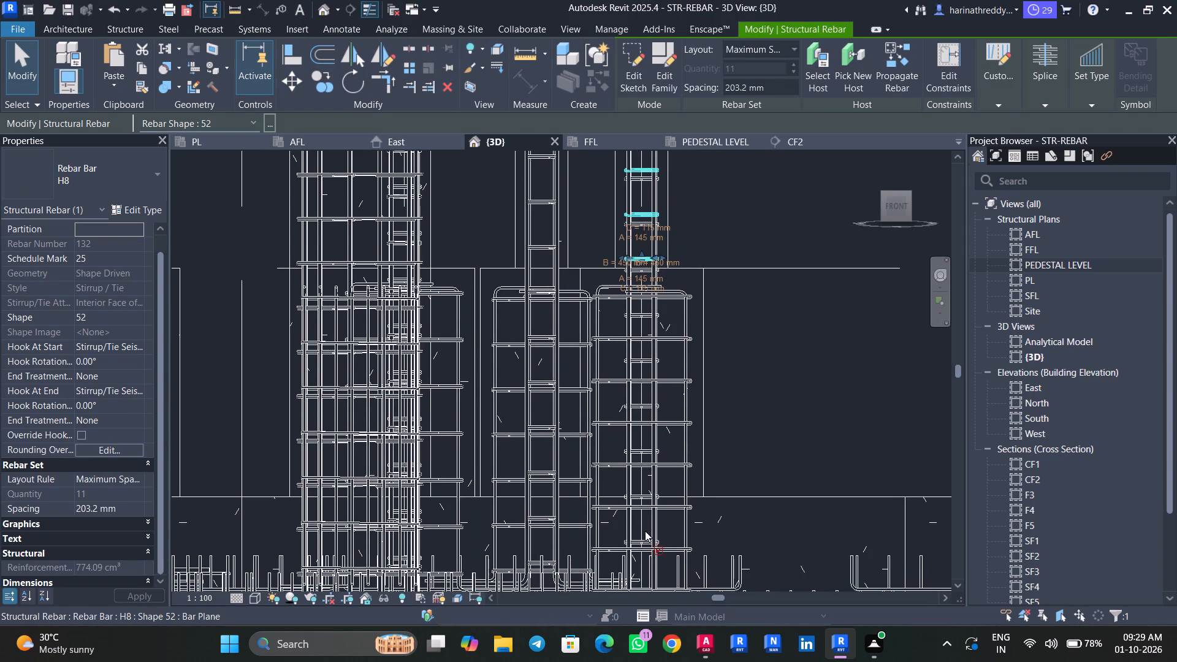
pyautogui.moveTo(645, 531); pyautogui.dragTo(644, 542)
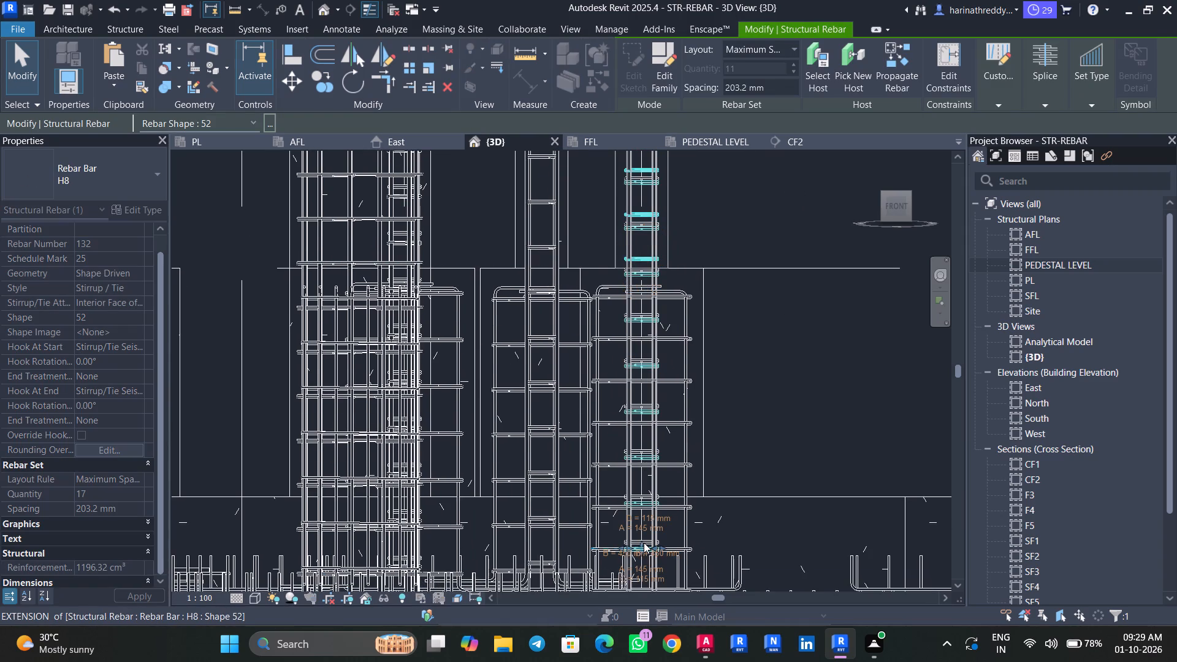
pyautogui.moveTo(644, 542); pyautogui.dragTo(643, 540)
pyautogui.press('Escape')
pyautogui.press('Escape')
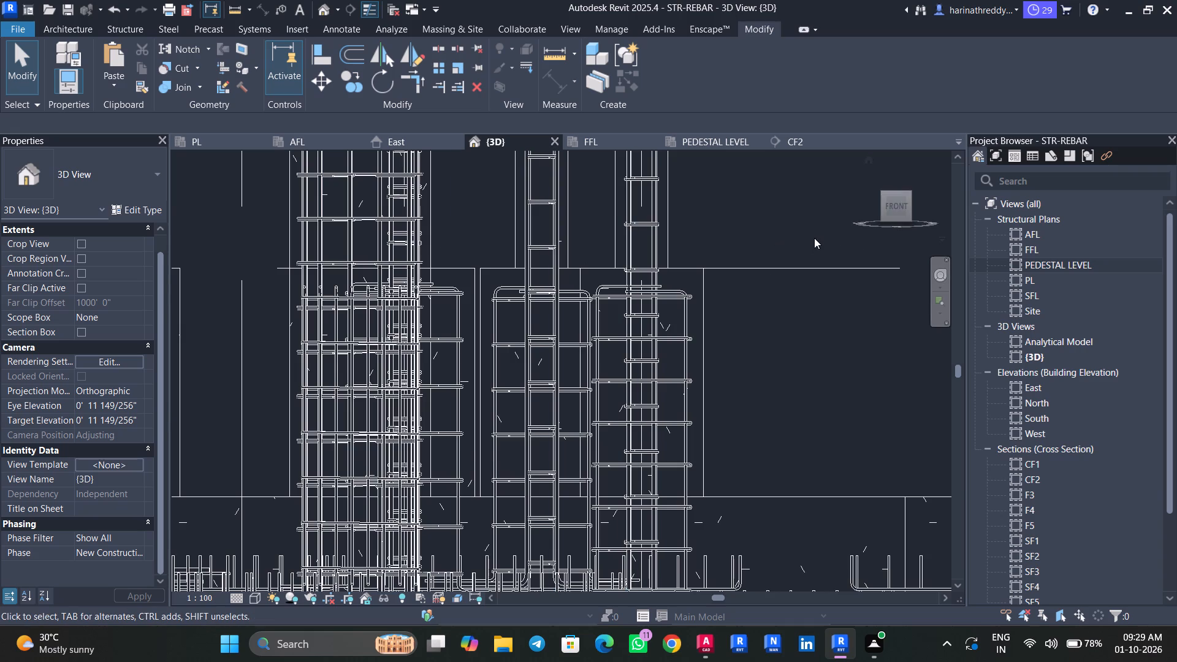
# Return to the PEDESTAL LEVEL plan and look over column C4 and the neighbouring columns along grid 1.
pyautogui.scroll(-2, 814, 238)
pyautogui.scroll(1, 814, 238)
pyautogui.scroll(-7, 814, 238)
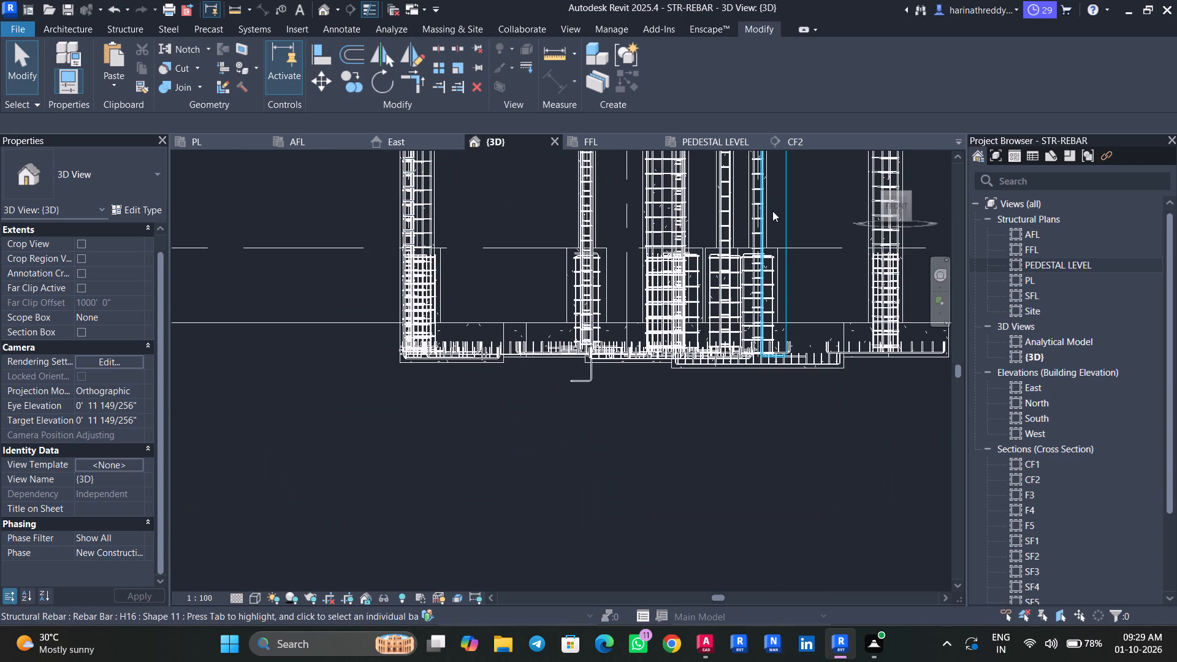
pyautogui.click(715, 138)
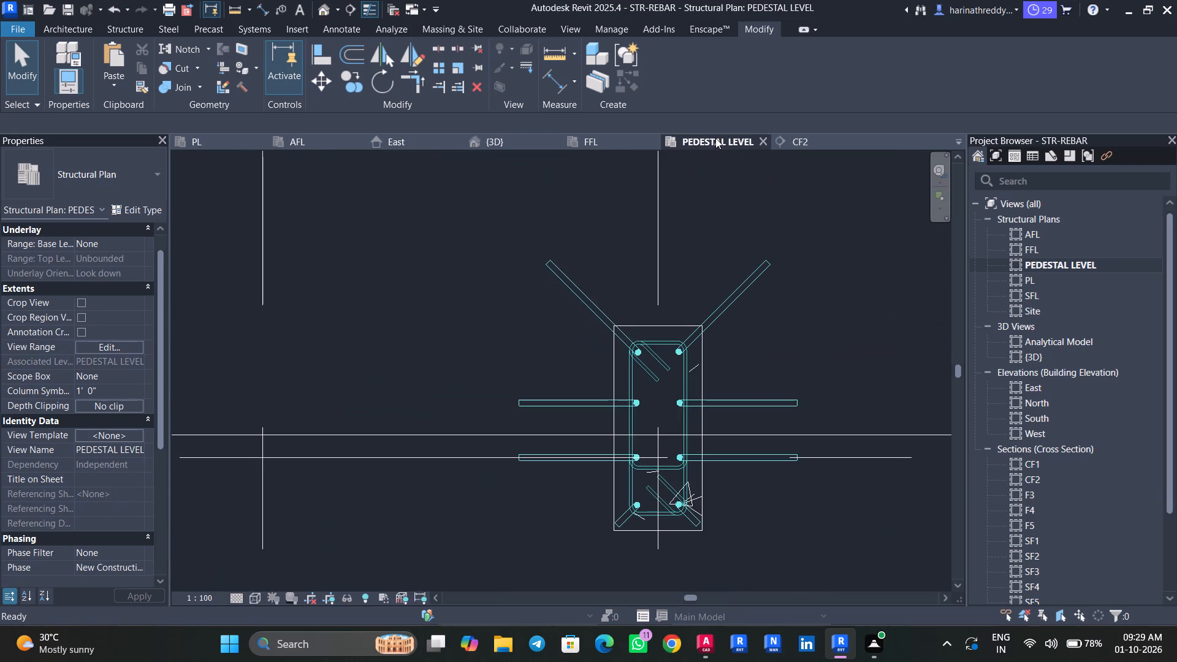
pyautogui.scroll(-3, 410, 238)
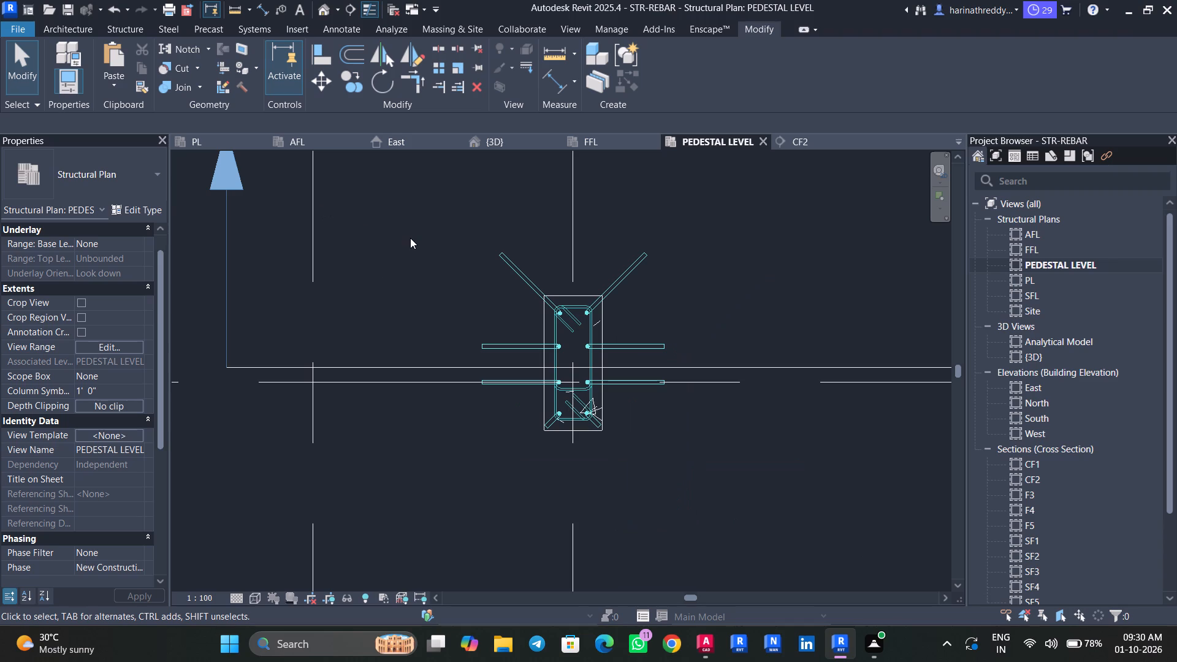
pyautogui.moveTo(410, 238); pyautogui.dragTo(417, 226)
pyautogui.hscroll(1, 417, 226)
pyautogui.hscroll(-1, 417, 226)
pyautogui.hscroll(1, 417, 226)
pyautogui.keyDown('ctrl'); pyautogui.scroll(-19, 417, 226); pyautogui.keyUp('ctrl')
pyautogui.keyDown('ctrl'); pyautogui.scroll(-10, 417, 226); pyautogui.keyUp('ctrl')
pyautogui.keyDown('ctrl'); pyautogui.scroll(9, 417, 226); pyautogui.keyUp('ctrl')
pyautogui.keyDown('ctrl'); pyautogui.scroll(-12, 417, 226); pyautogui.keyUp('ctrl')
pyautogui.keyDown('ctrl'); pyautogui.scroll(3, 417, 226); pyautogui.keyUp('ctrl')
pyautogui.keyDown('ctrl'); pyautogui.scroll(-10, 417, 226); pyautogui.keyUp('ctrl')
pyautogui.scroll(-5, 417, 226)
pyautogui.scroll(1, 421, 223)
pyautogui.scroll(-9, 421, 223)
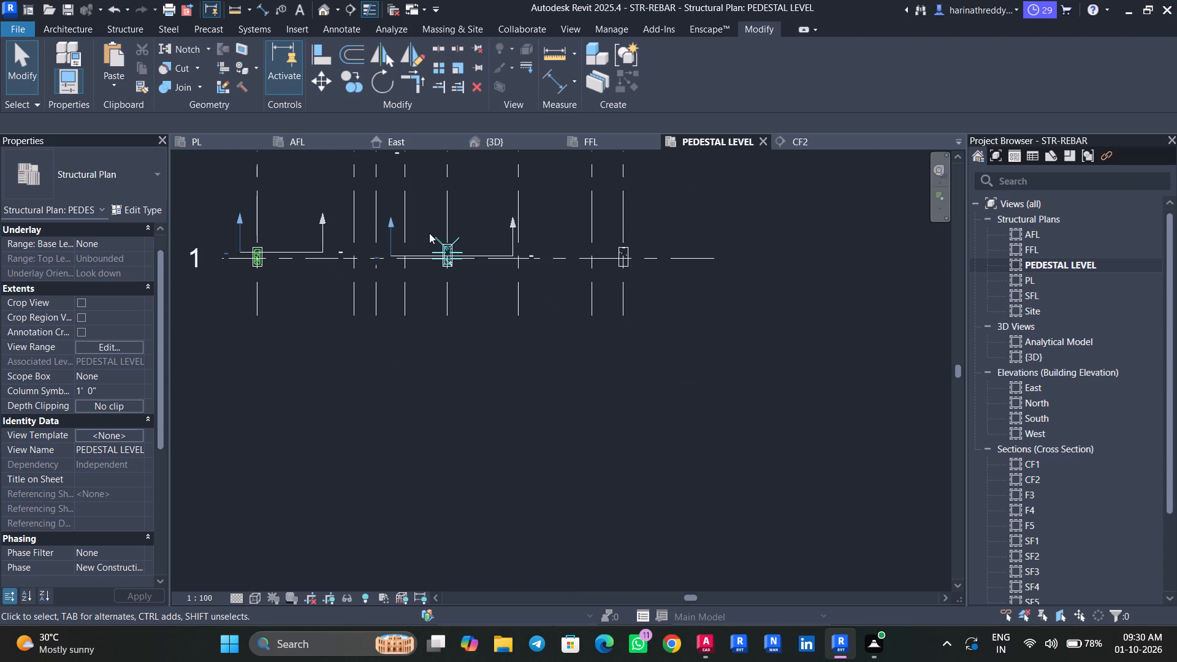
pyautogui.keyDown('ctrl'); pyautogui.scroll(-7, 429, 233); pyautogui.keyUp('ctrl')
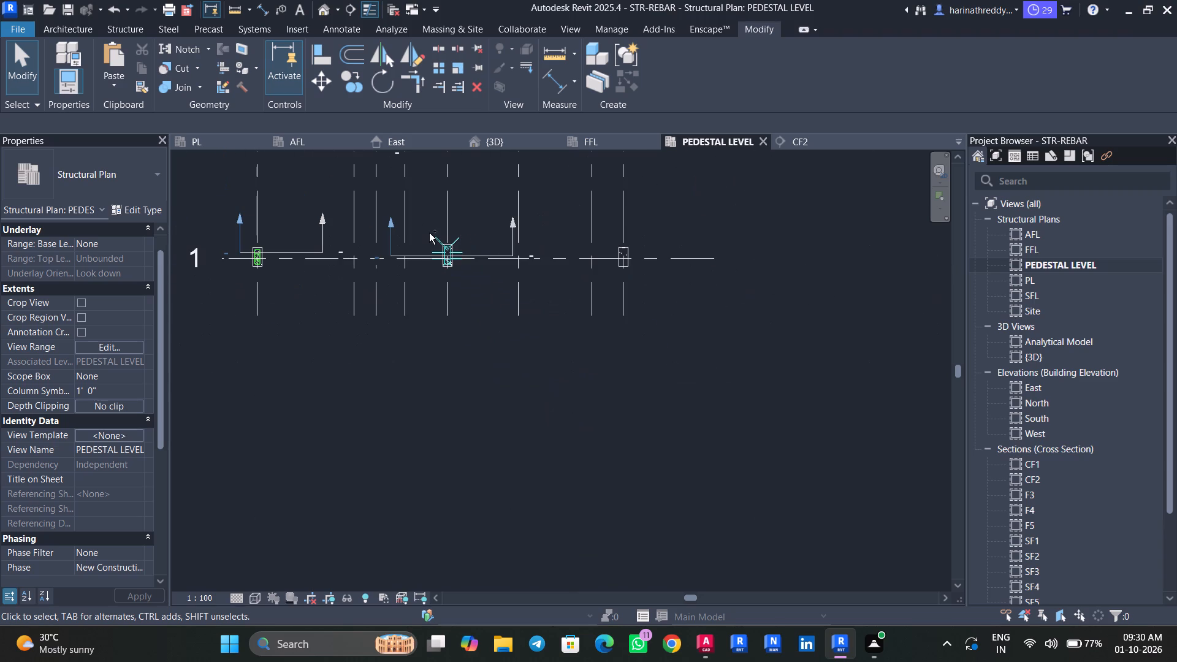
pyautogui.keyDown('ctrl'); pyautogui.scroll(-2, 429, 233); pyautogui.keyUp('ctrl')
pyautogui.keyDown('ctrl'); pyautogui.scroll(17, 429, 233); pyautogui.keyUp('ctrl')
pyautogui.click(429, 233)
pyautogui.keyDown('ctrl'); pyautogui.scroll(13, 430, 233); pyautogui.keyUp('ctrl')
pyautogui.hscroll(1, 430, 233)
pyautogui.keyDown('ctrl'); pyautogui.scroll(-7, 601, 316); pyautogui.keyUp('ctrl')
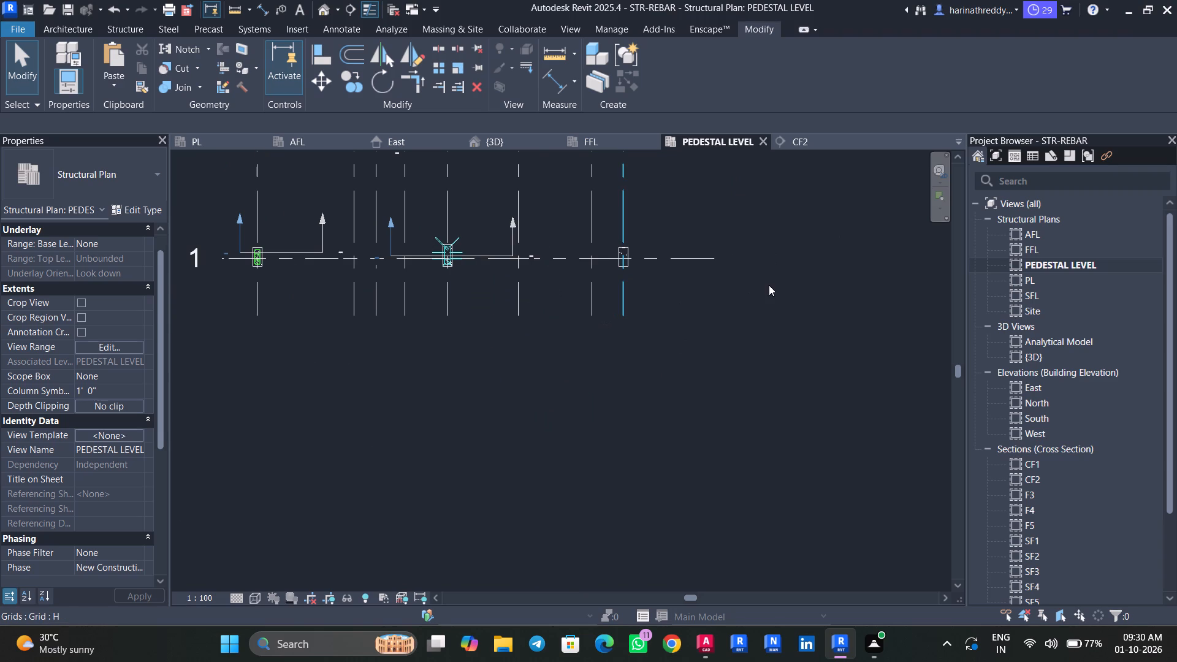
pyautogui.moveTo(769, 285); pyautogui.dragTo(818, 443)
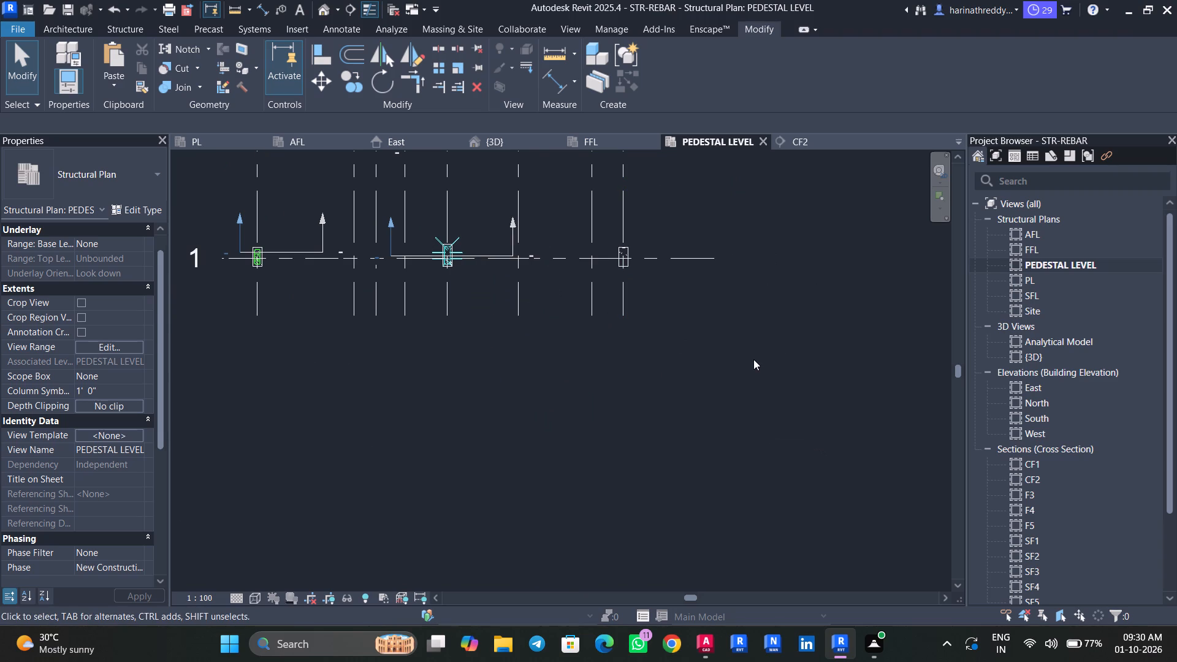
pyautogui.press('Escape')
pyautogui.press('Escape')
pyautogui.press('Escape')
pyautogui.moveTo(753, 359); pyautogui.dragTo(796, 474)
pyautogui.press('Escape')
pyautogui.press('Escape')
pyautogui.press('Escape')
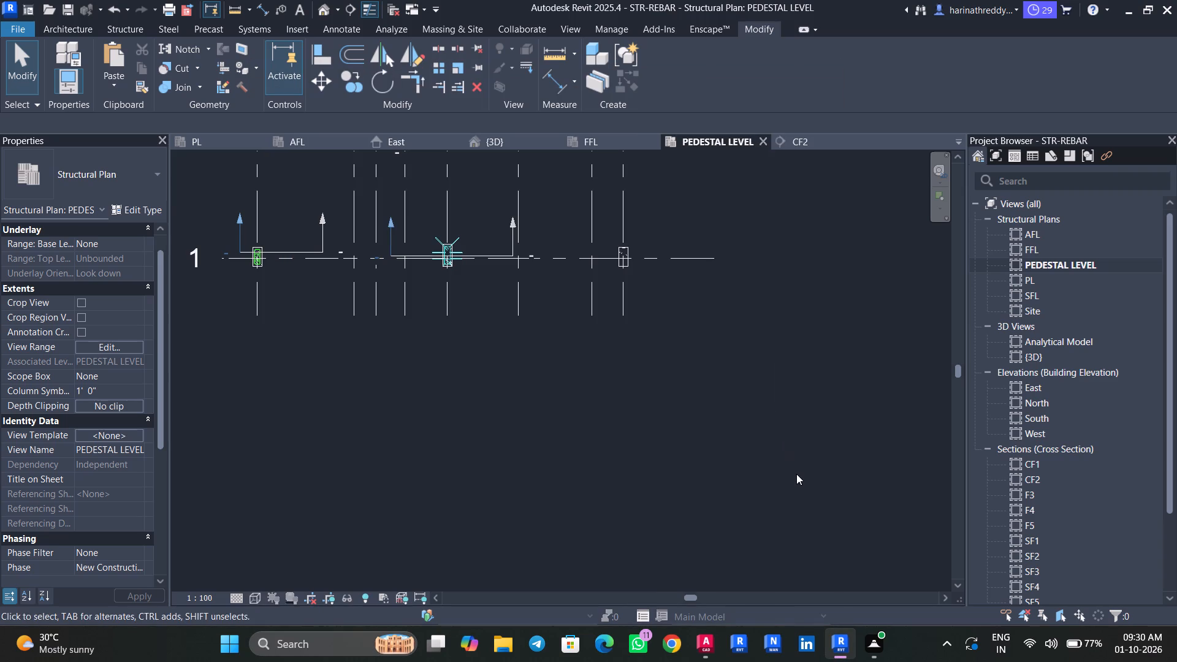
# Look over the columns on grids 1 to 6 in the PEDESTAL LEVEL plan for ones whose bars still need adjusting.
pyautogui.scroll(-7, 796, 474)
pyautogui.middleClick(801, 472)
pyautogui.middleClick(763, 333)
pyautogui.scroll(2, 762, 333)
pyautogui.moveTo(760, 333); pyautogui.dragTo(739, 415, button='middle')
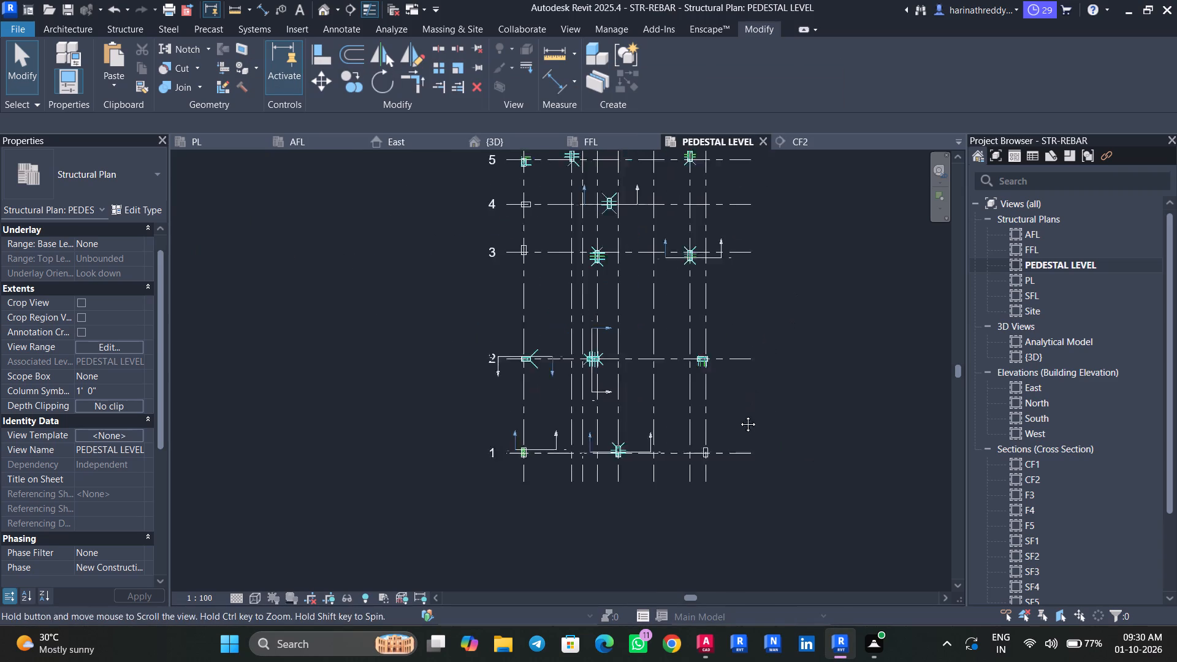
pyautogui.moveTo(739, 415); pyautogui.dragTo(736, 419, button='middle')
pyautogui.scroll(9, 714, 378)
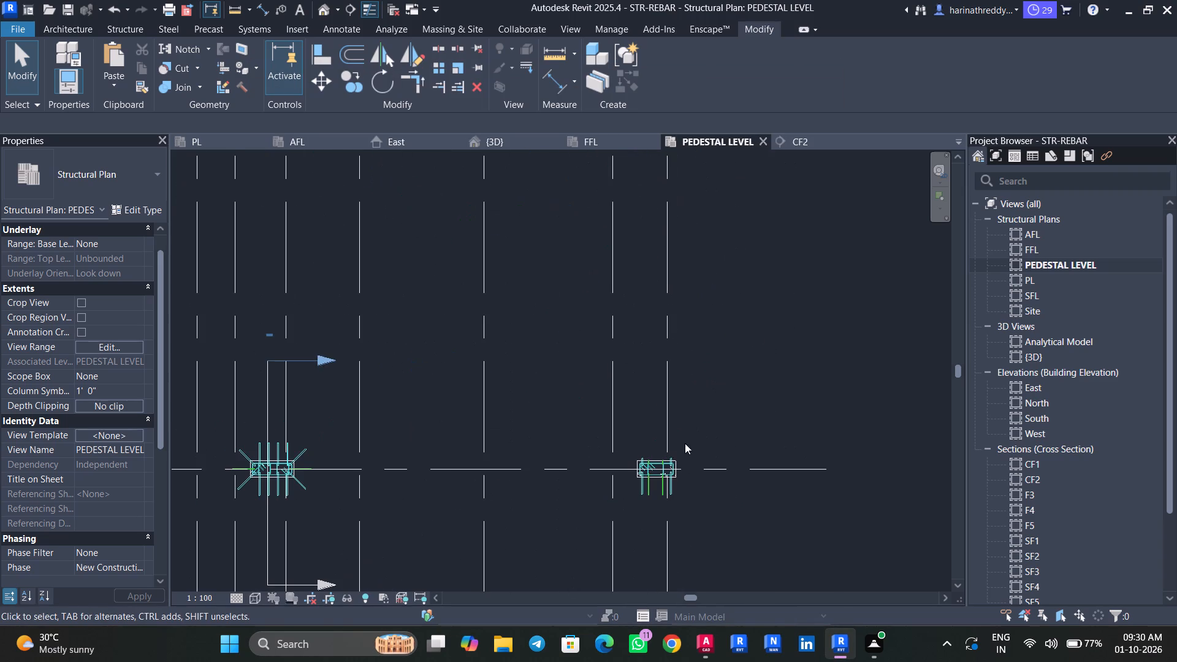
pyautogui.moveTo(579, 409); pyautogui.dragTo(877, 519, button='middle')
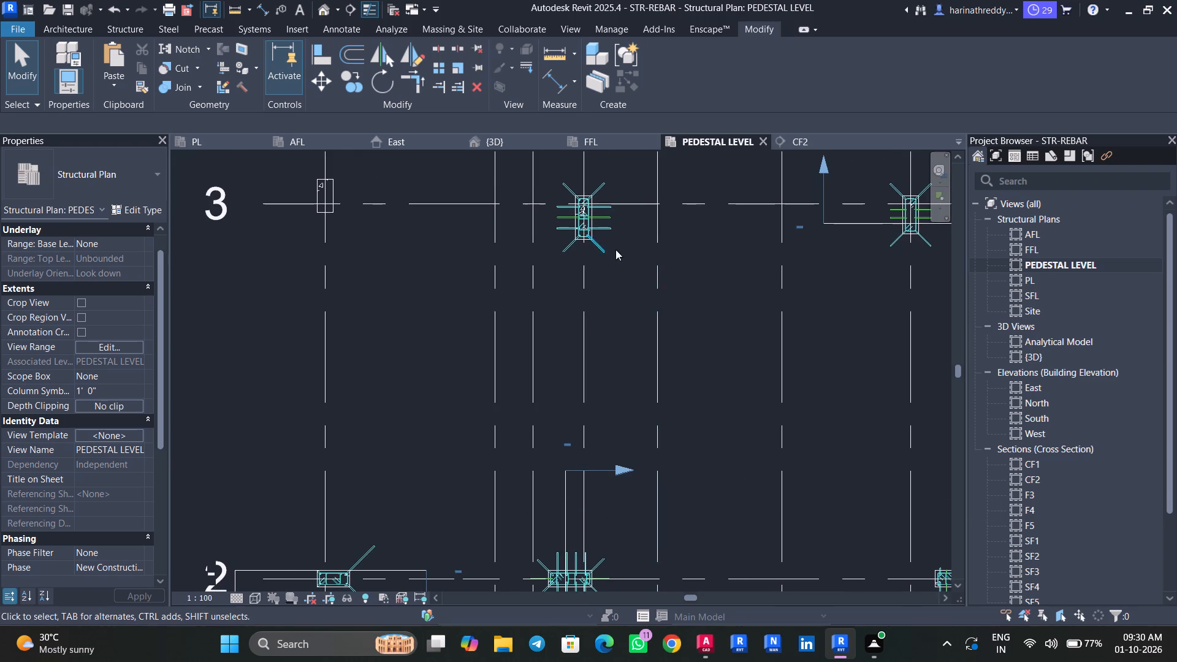
pyautogui.moveTo(751, 251); pyautogui.dragTo(604, 587, button='middle')
pyautogui.moveTo(700, 340); pyautogui.dragTo(615, 553, button='right')
pyautogui.press('Escape')
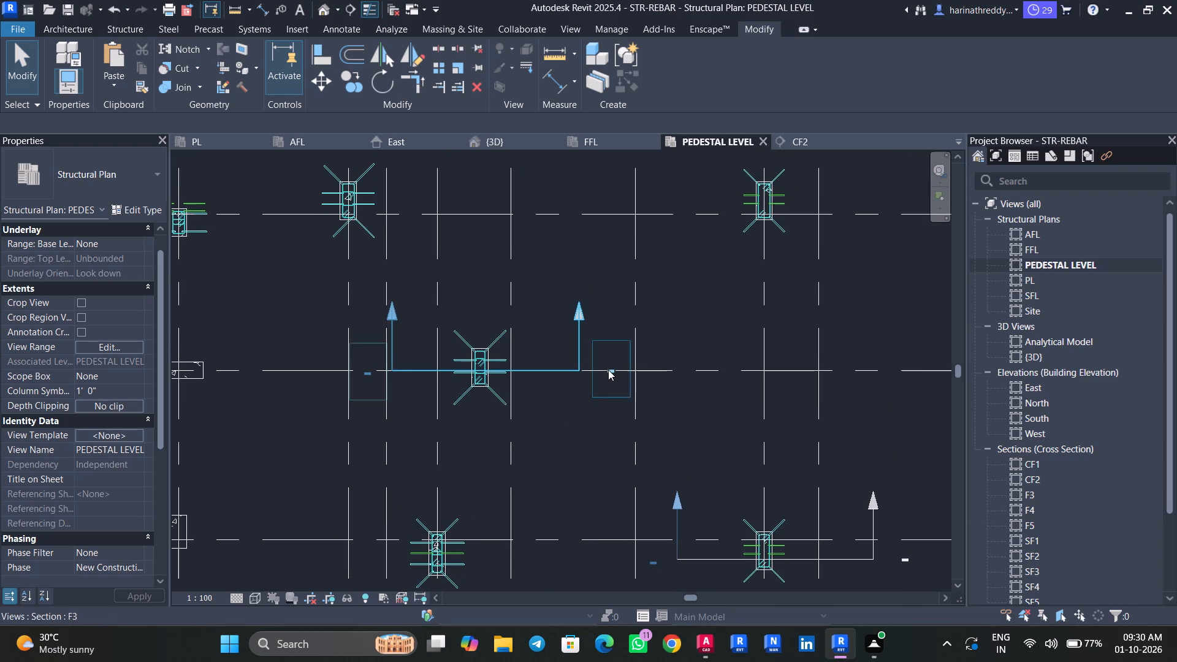
pyautogui.press('Escape')
pyautogui.press('Escape')
pyautogui.press('Escape')
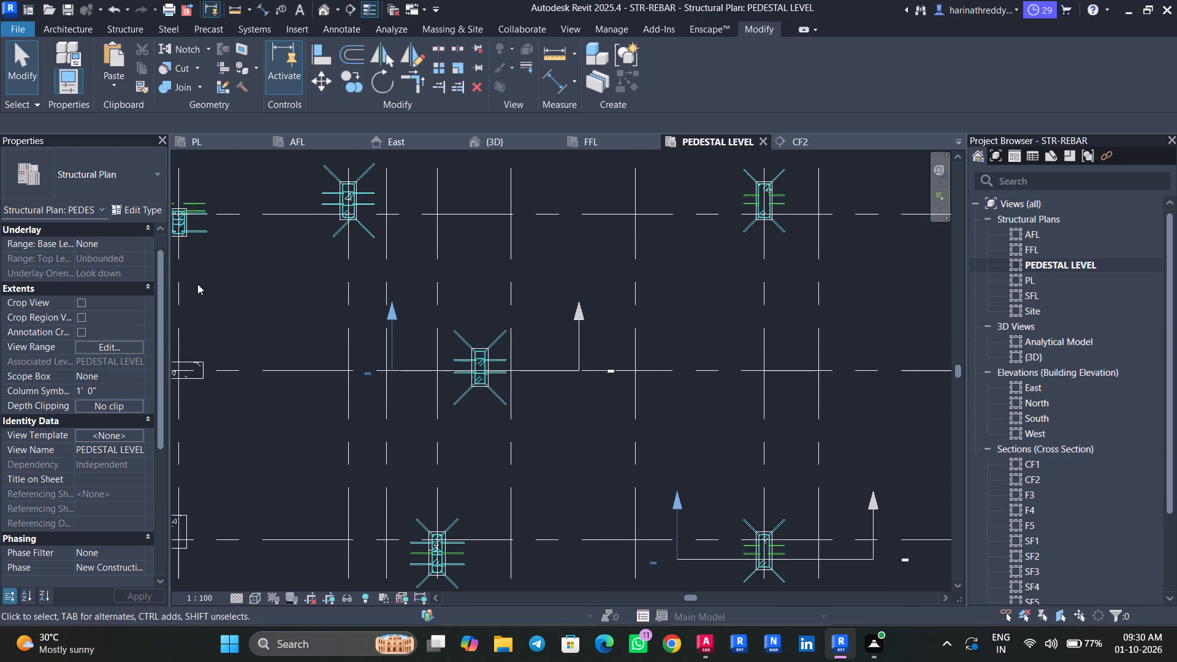
pyautogui.keyDown('ctrl'); pyautogui.scroll(-2, 197, 284); pyautogui.keyUp('ctrl')
pyautogui.moveTo(197, 284); pyautogui.dragTo(408, 333)
pyautogui.scroll(-5, 408, 333)
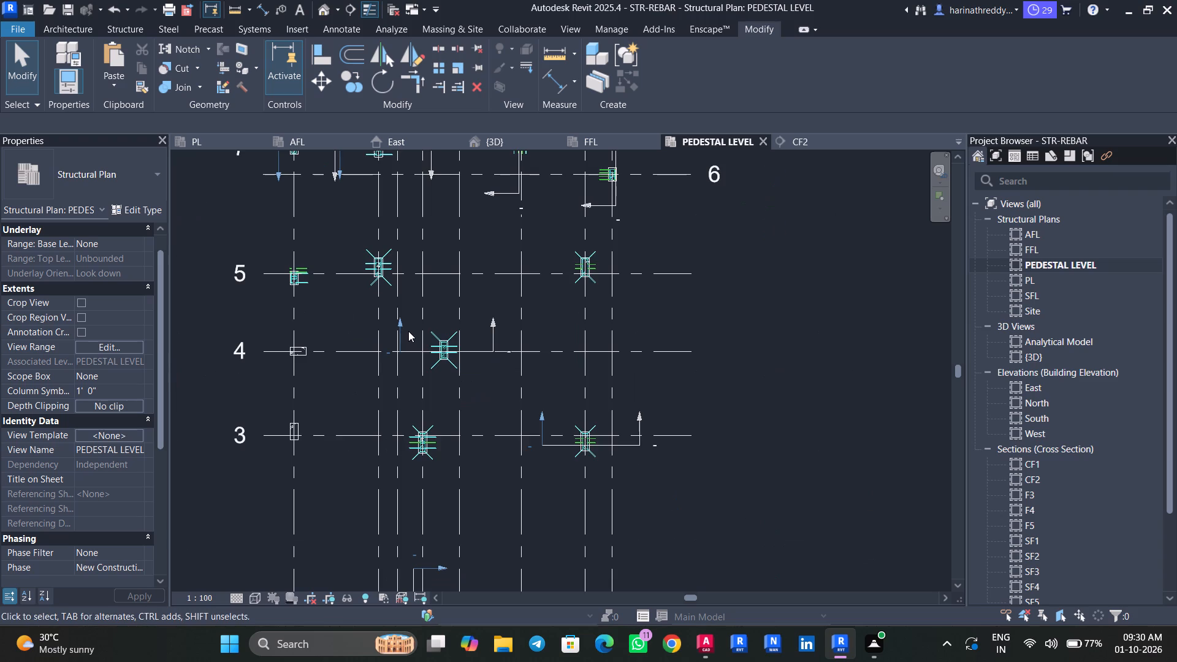
pyautogui.press('Escape')
pyautogui.press('Escape')
pyautogui.press('Escape')
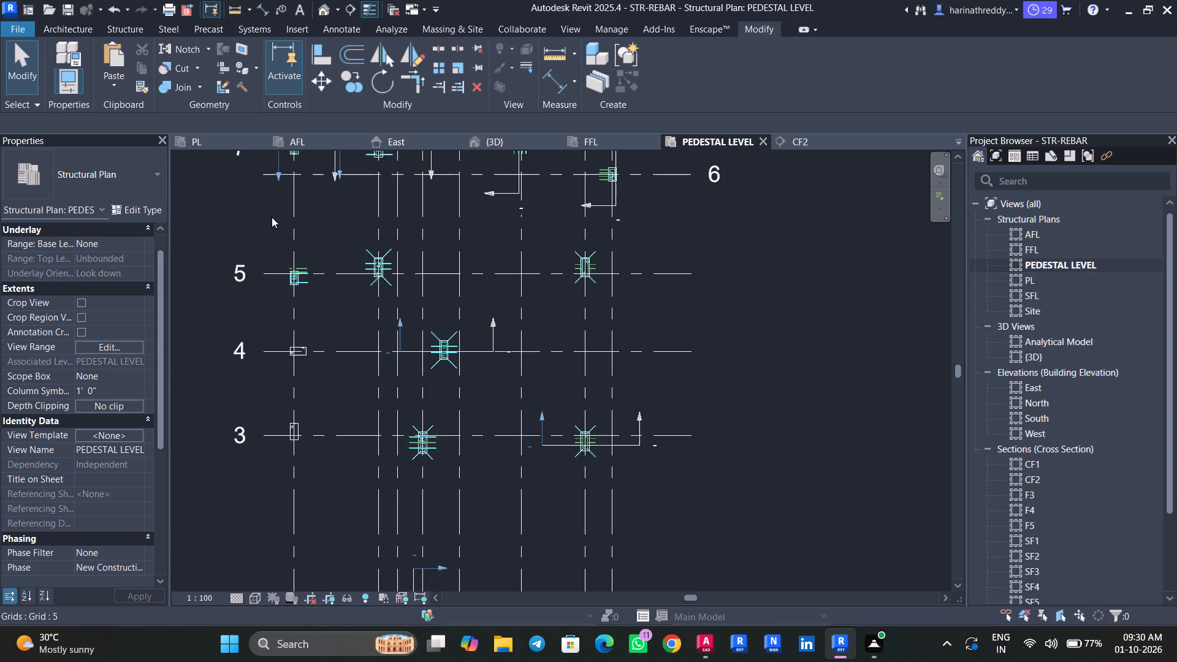
pyautogui.keyDown('ctrl'); pyautogui.scroll(5, 272, 217); pyautogui.keyUp('ctrl')
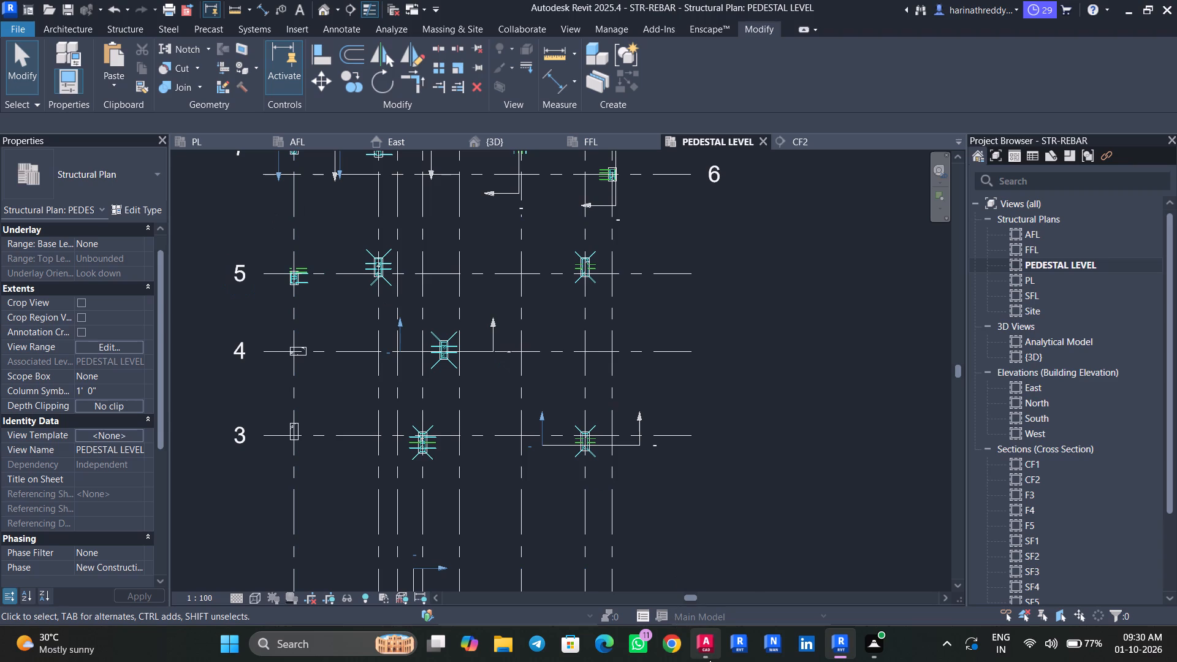
# Switch to AutoCAD and check the column reinforcement schedule for the bar arrangement of column C1, then return to Revit.
pyautogui.click(709, 660)
pyautogui.keyDown('ctrl'); pyautogui.scroll(-5, 373, 519); pyautogui.keyUp('ctrl')
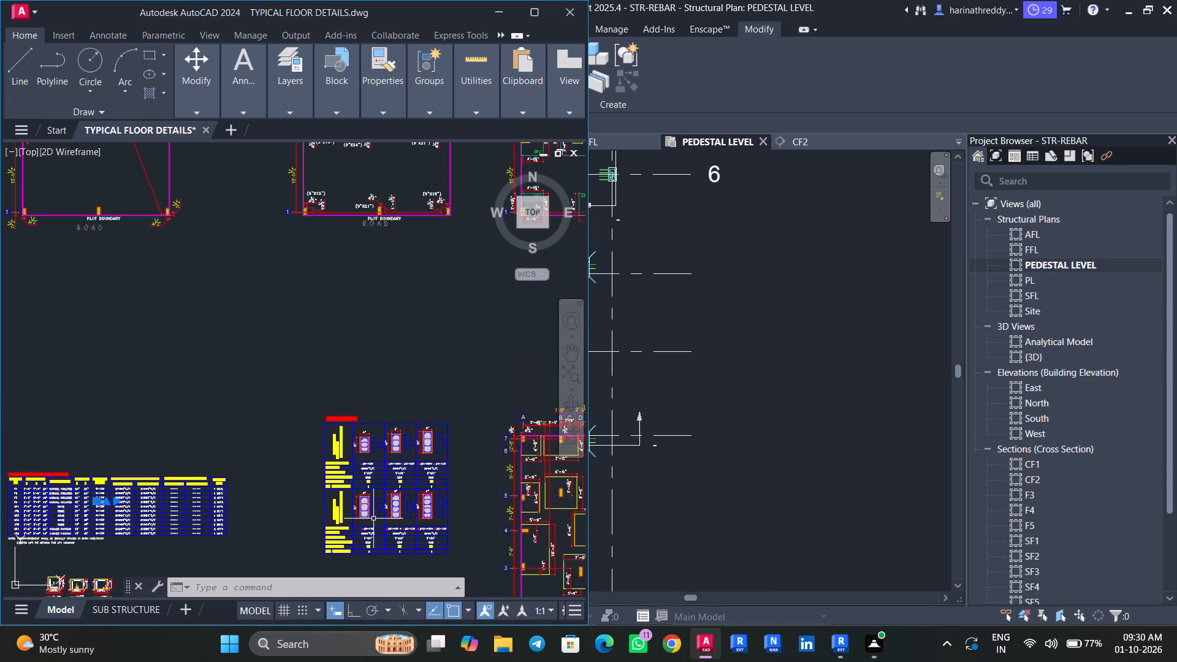
pyautogui.keyDown('ctrl'); pyautogui.scroll(3, 373, 519); pyautogui.keyUp('ctrl')
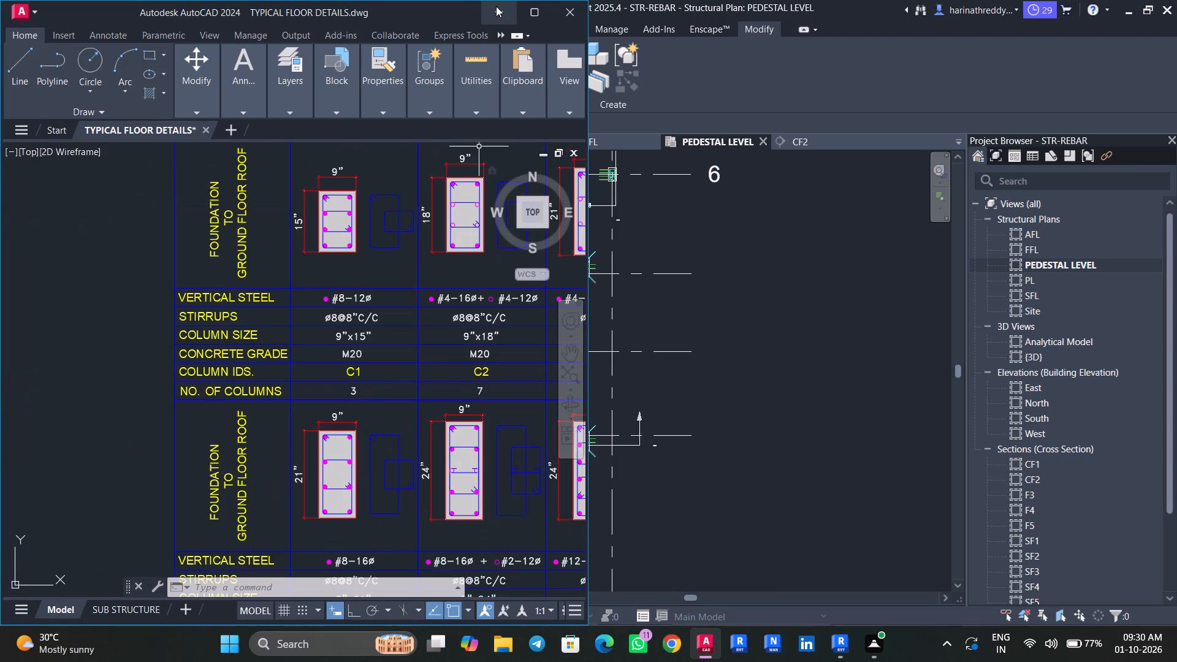
pyautogui.click(496, 6)
# Reposition the left H12 bar pair of column C1 at grids A and 5 to mid-depth, inside the middle stirrup.
pyautogui.keyDown('ctrl'); pyautogui.scroll(-4, 299, 210); pyautogui.keyUp('ctrl')
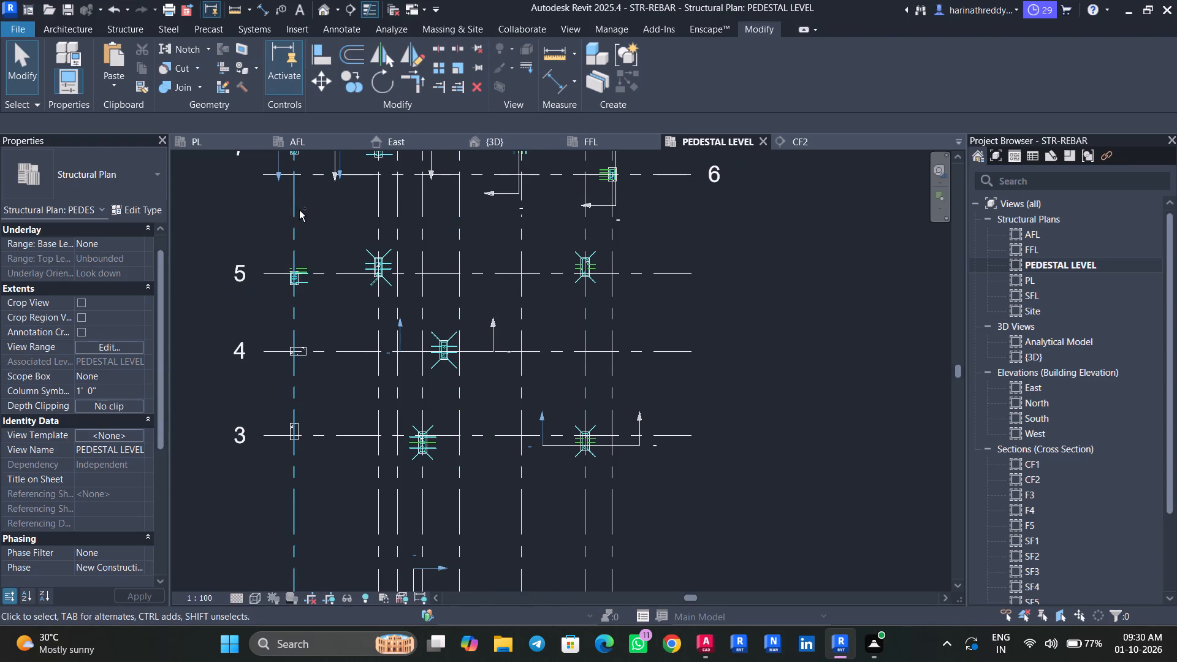
pyautogui.keyDown('ctrl'); pyautogui.scroll(-10, 299, 210); pyautogui.keyUp('ctrl')
pyautogui.scroll(-12, 299, 210)
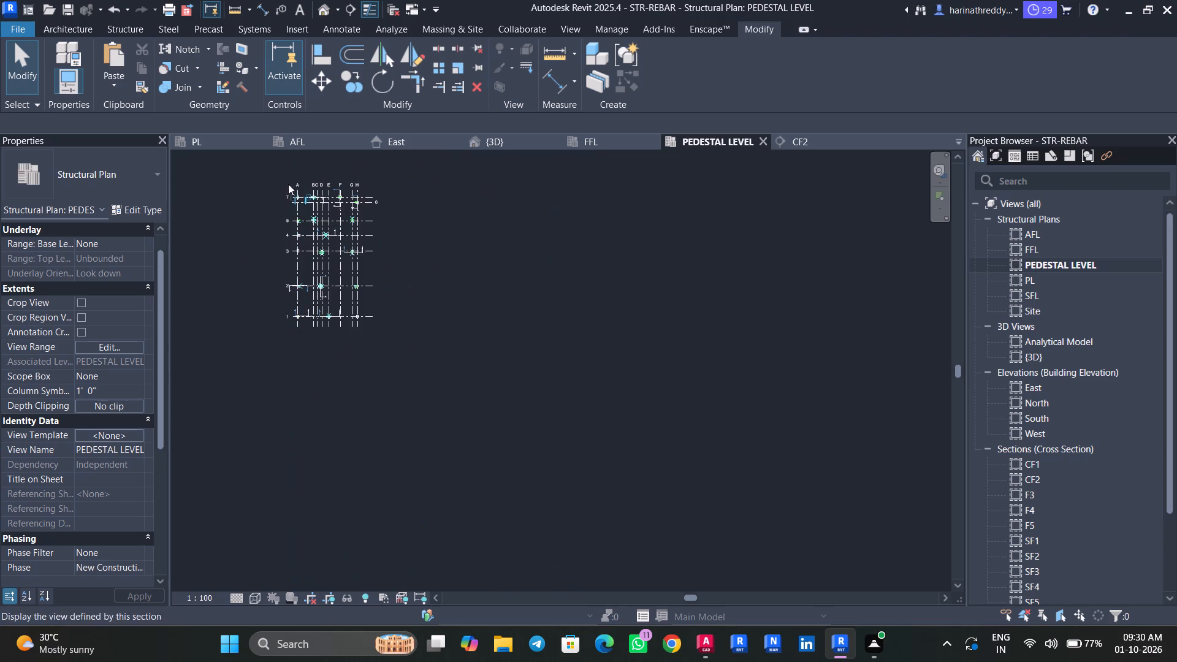
pyautogui.scroll(10, 294, 193)
pyautogui.scroll(-1, 275, 208)
pyautogui.scroll(2, 276, 208)
pyautogui.scroll(4, 322, 289)
pyautogui.scroll(-1, 325, 319)
pyautogui.scroll(1, 325, 323)
pyautogui.scroll(-1, 325, 325)
pyautogui.scroll(2, 325, 325)
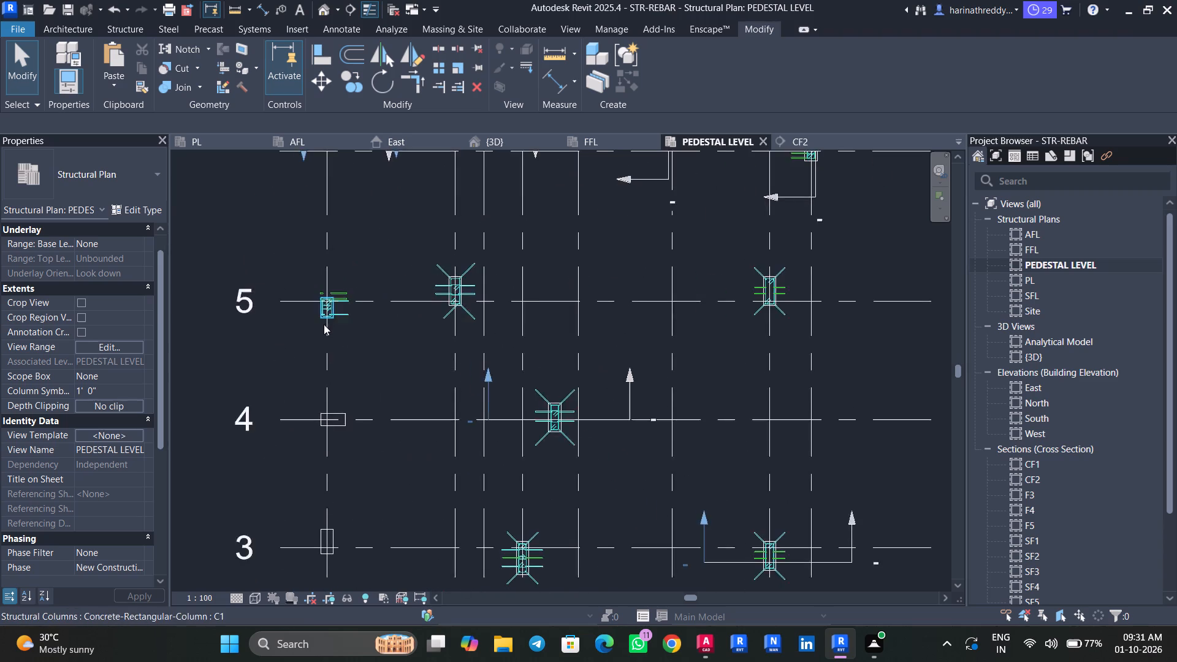
pyautogui.scroll(14, 324, 324)
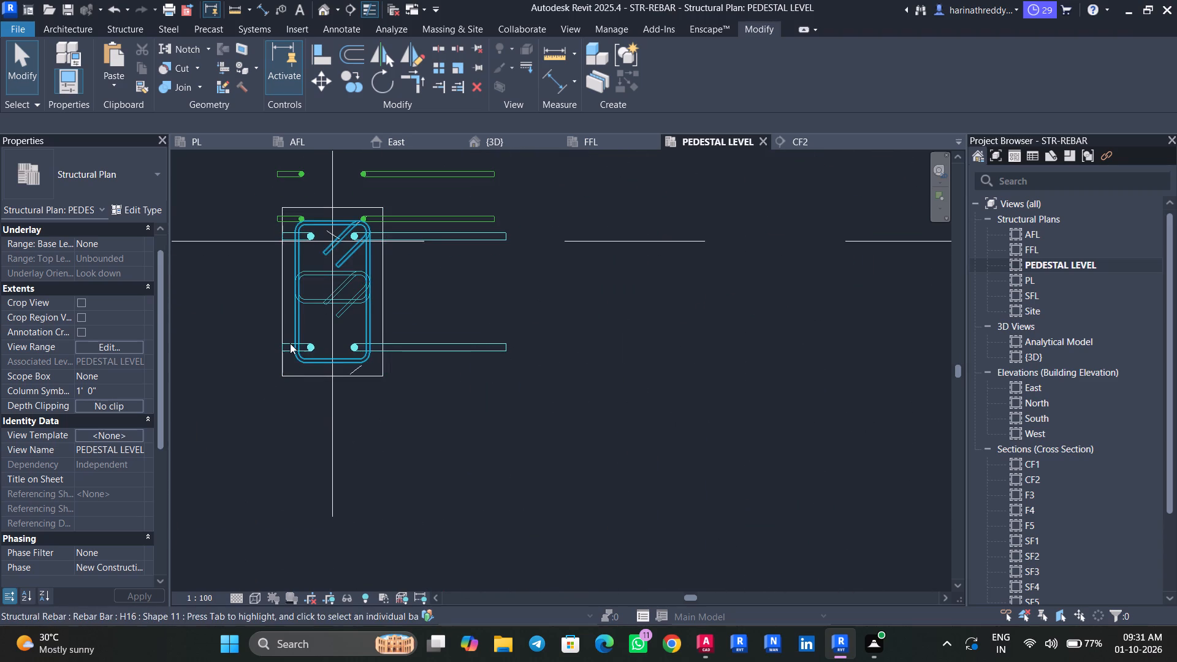
pyautogui.click(294, 220)
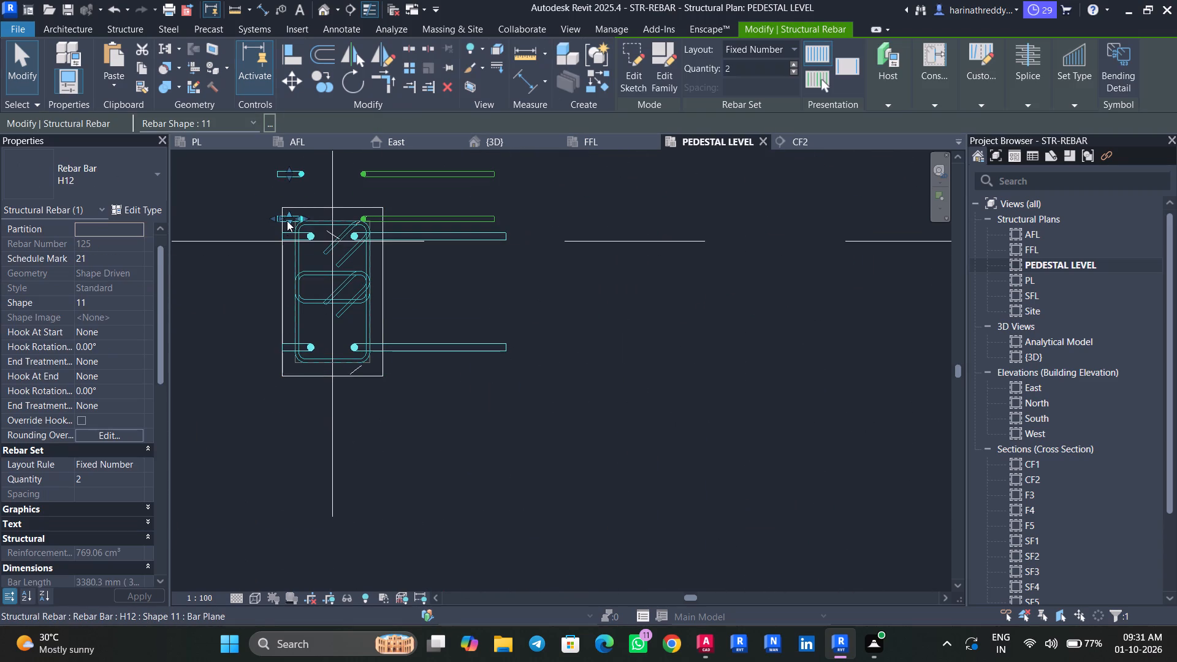
pyautogui.moveTo(288, 221); pyautogui.dragTo(291, 296)
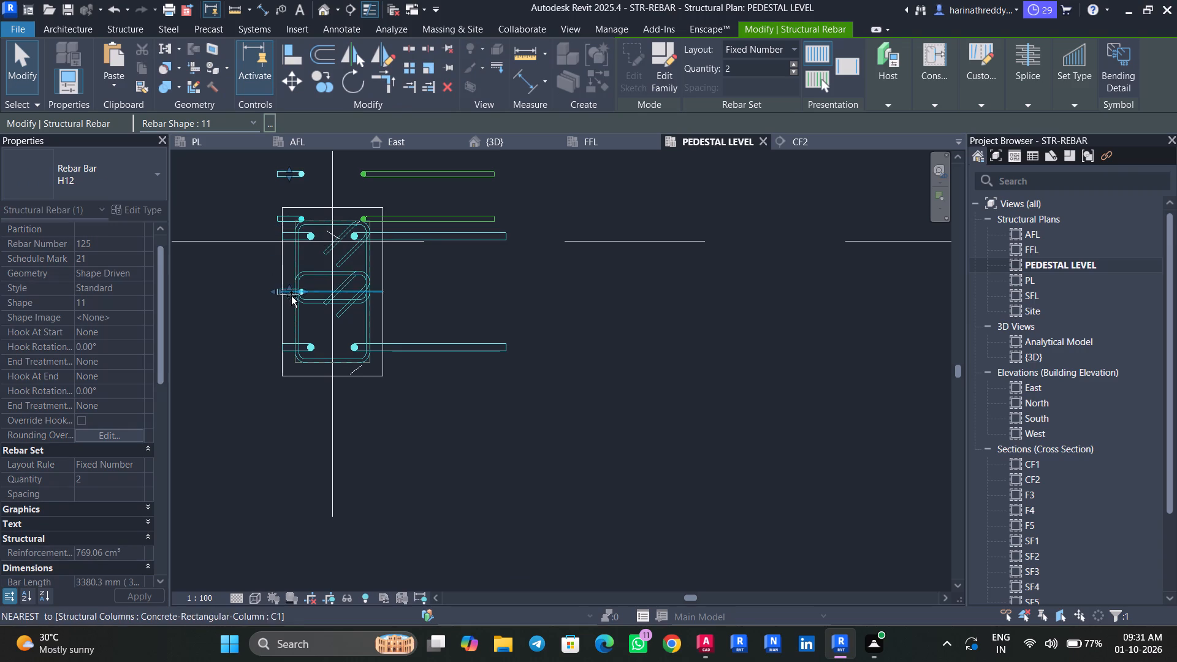
pyautogui.moveTo(291, 296); pyautogui.dragTo(295, 300)
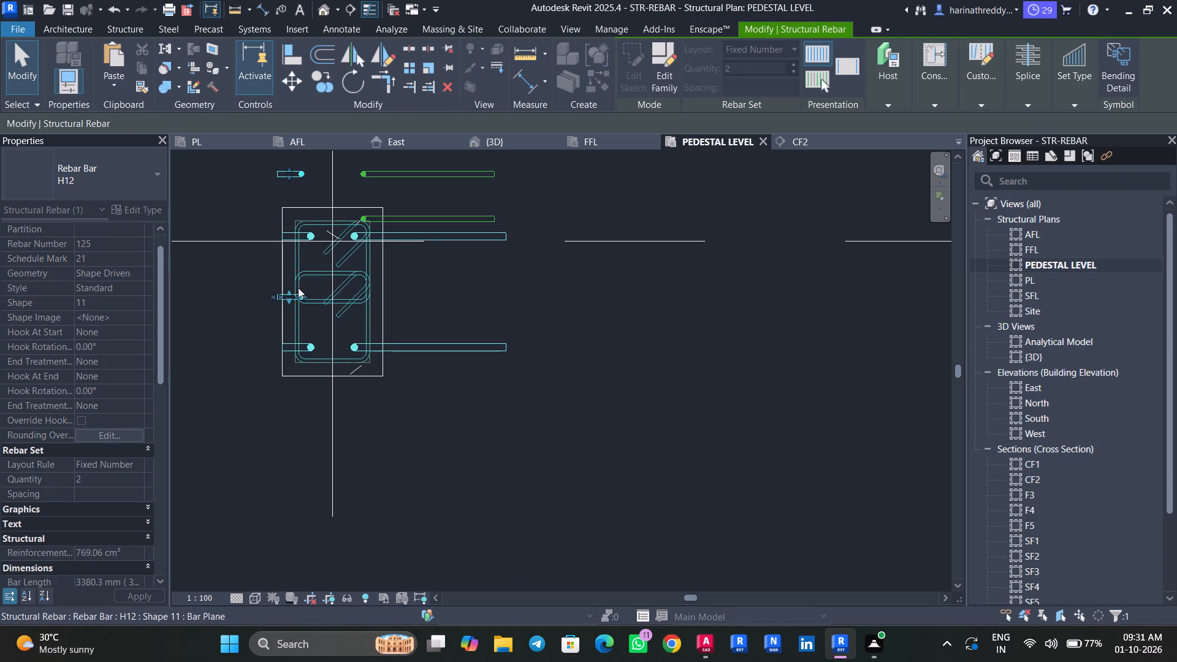
pyautogui.moveTo(289, 181); pyautogui.dragTo(304, 281)
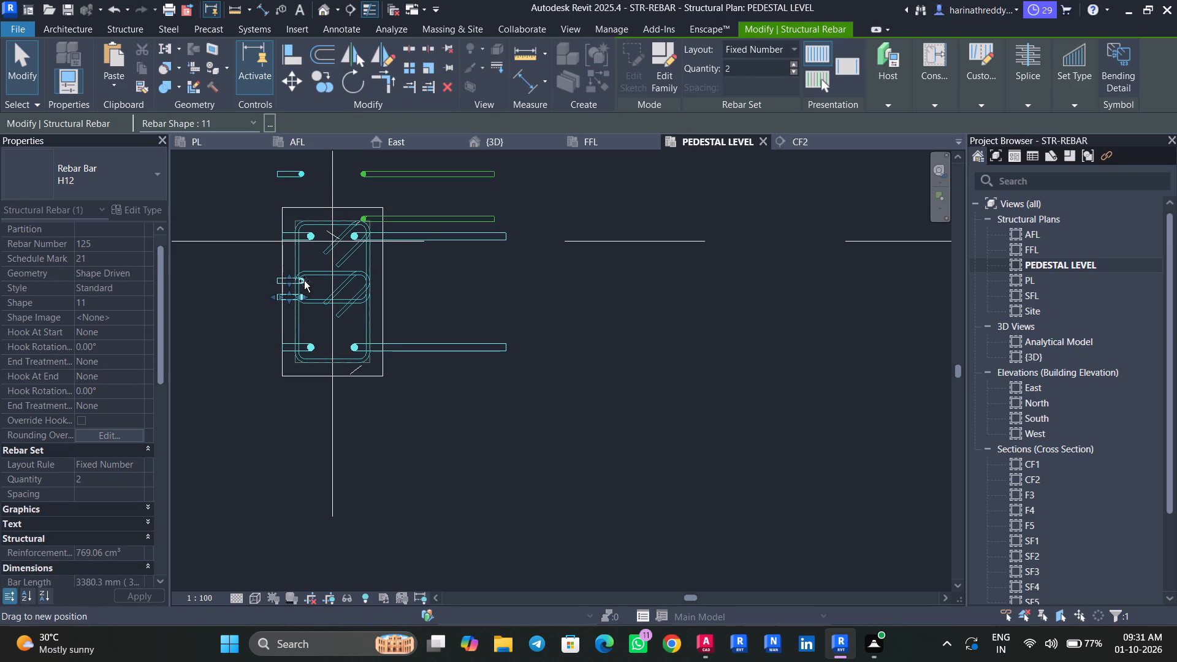
pyautogui.moveTo(304, 281); pyautogui.dragTo(304, 281)
pyautogui.press('Escape')
pyautogui.press('Escape')
pyautogui.press('Escape')
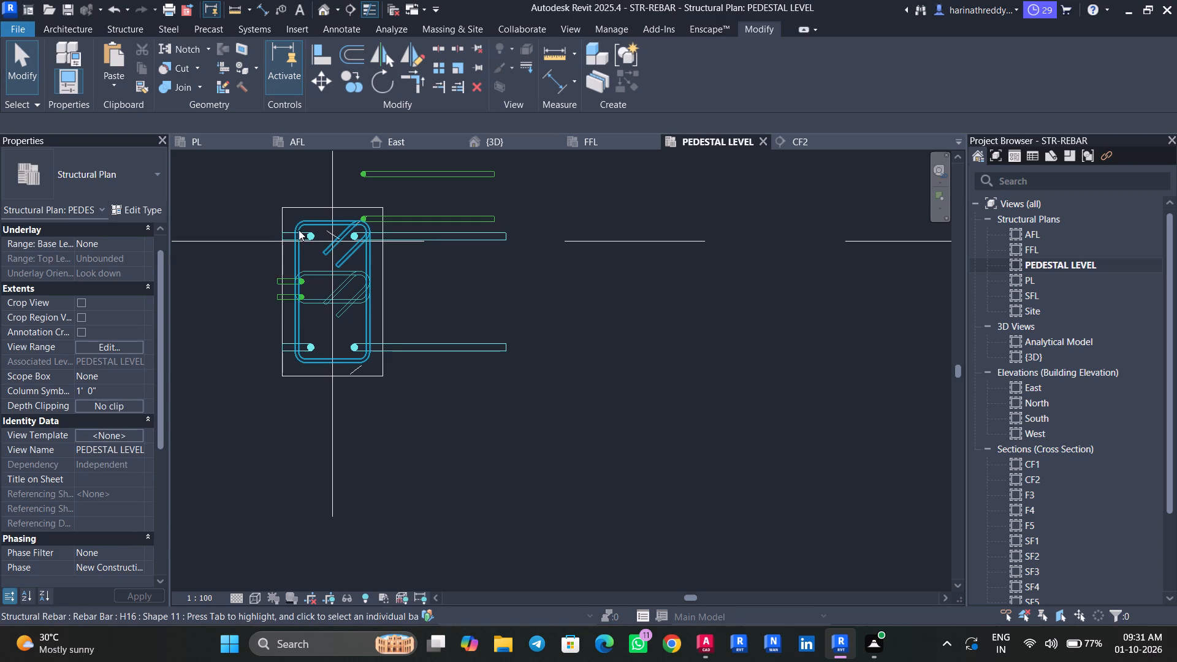
# Move the upper bar of C1's left H16 pair up toward the outer stirrup's upper corner.
pyautogui.scroll(-3, 344, 232)
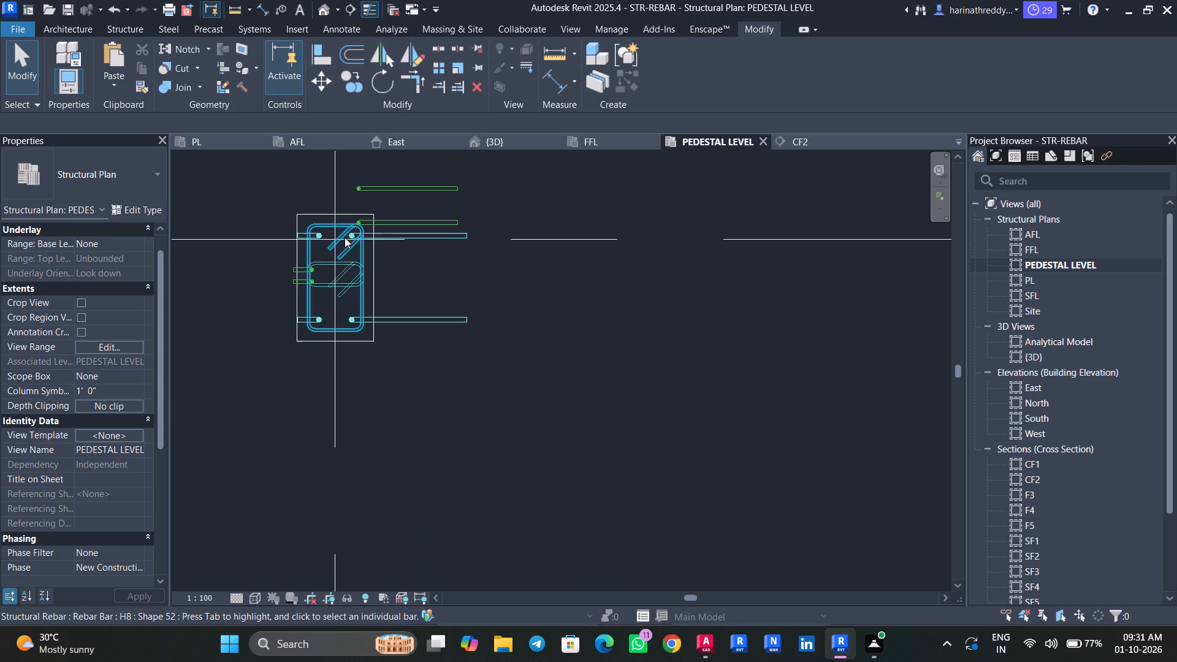
pyautogui.scroll(4, 294, 240)
pyautogui.scroll(-1, 295, 240)
pyautogui.scroll(7, 295, 240)
pyautogui.scroll(1, 361, 211)
pyautogui.click(362, 208)
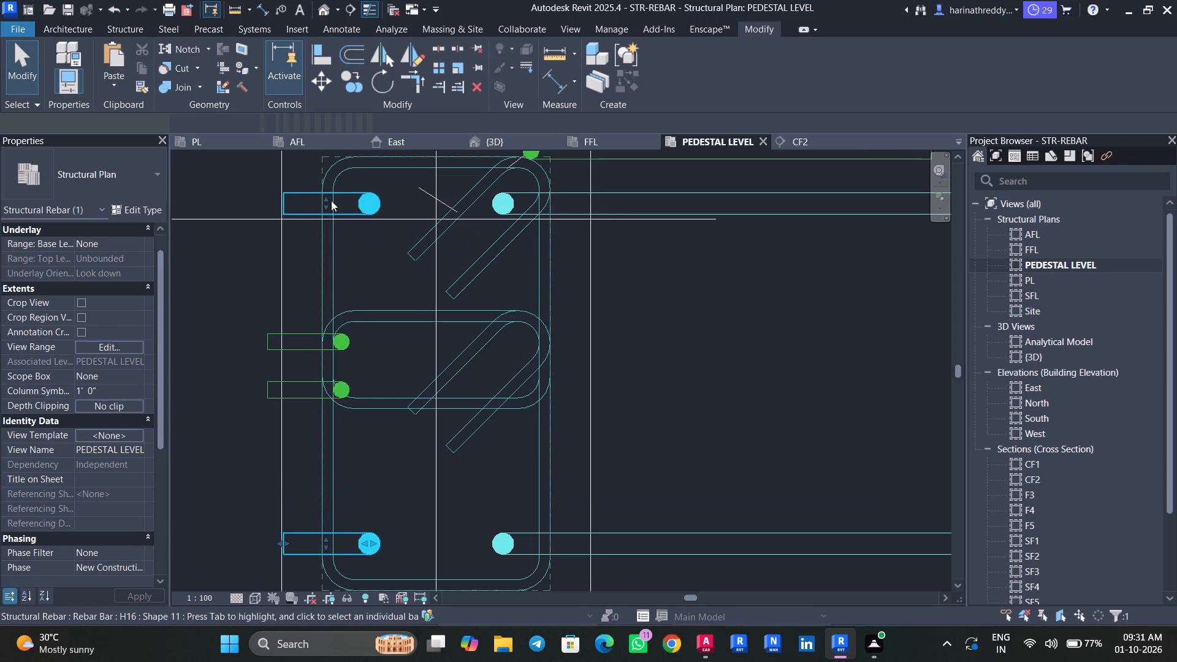
pyautogui.moveTo(326, 197); pyautogui.dragTo(326, 180)
pyautogui.press('Escape')
pyautogui.press('Escape')
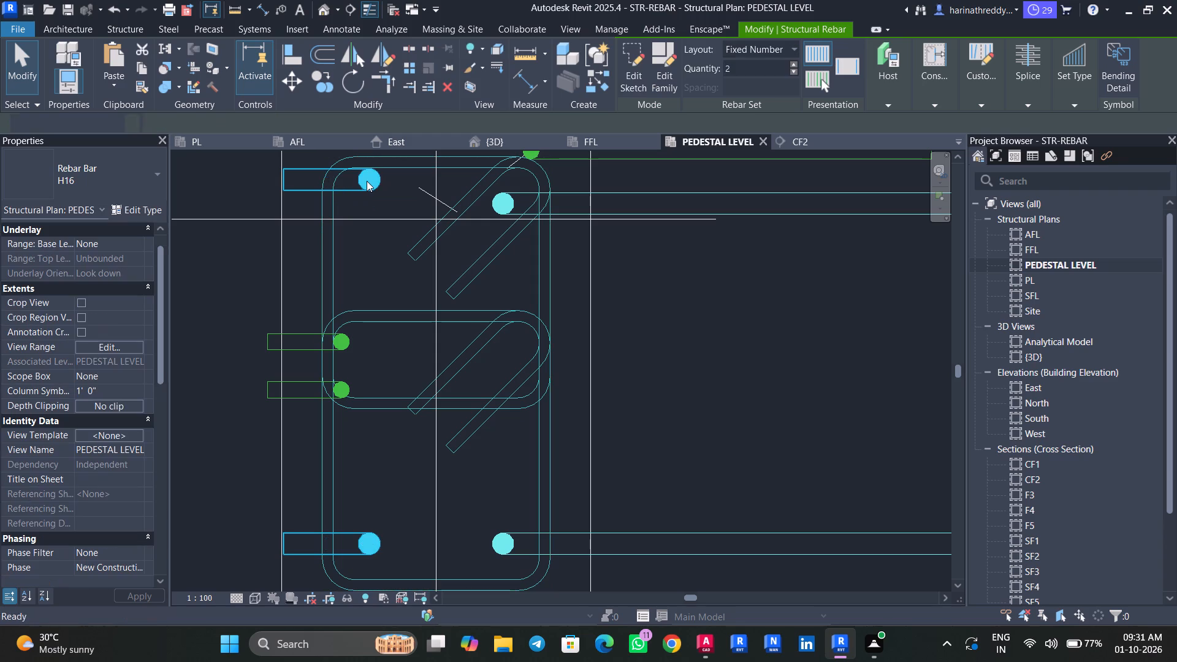
pyautogui.press('Escape')
pyautogui.click(368, 181)
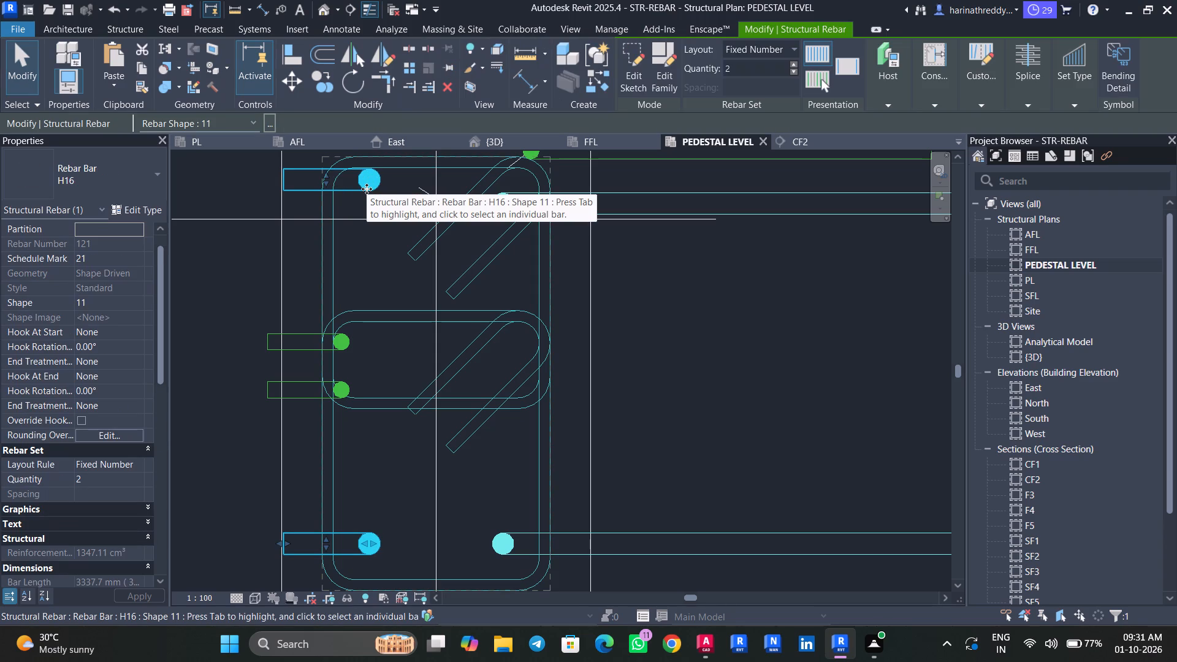
pyautogui.press('Escape')
pyautogui.press('Escape')
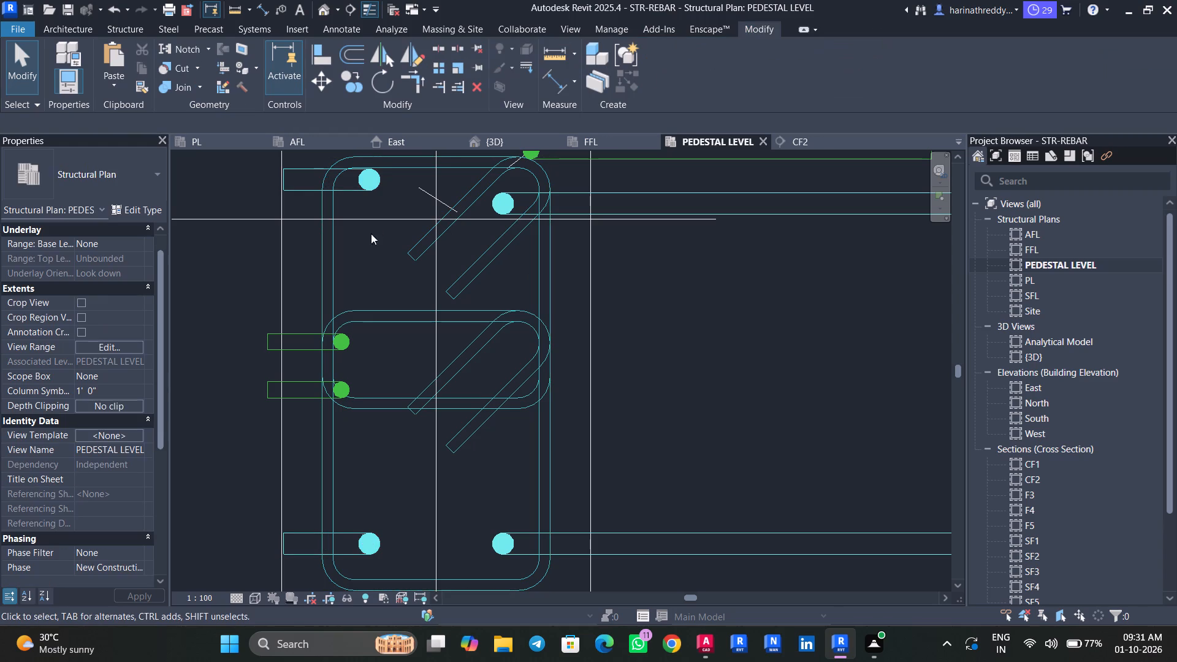
# Shift C1's left H16 pair outward against the outer stirrup and move its lower bar down into the stirrup's lower corner.
pyautogui.click(367, 186)
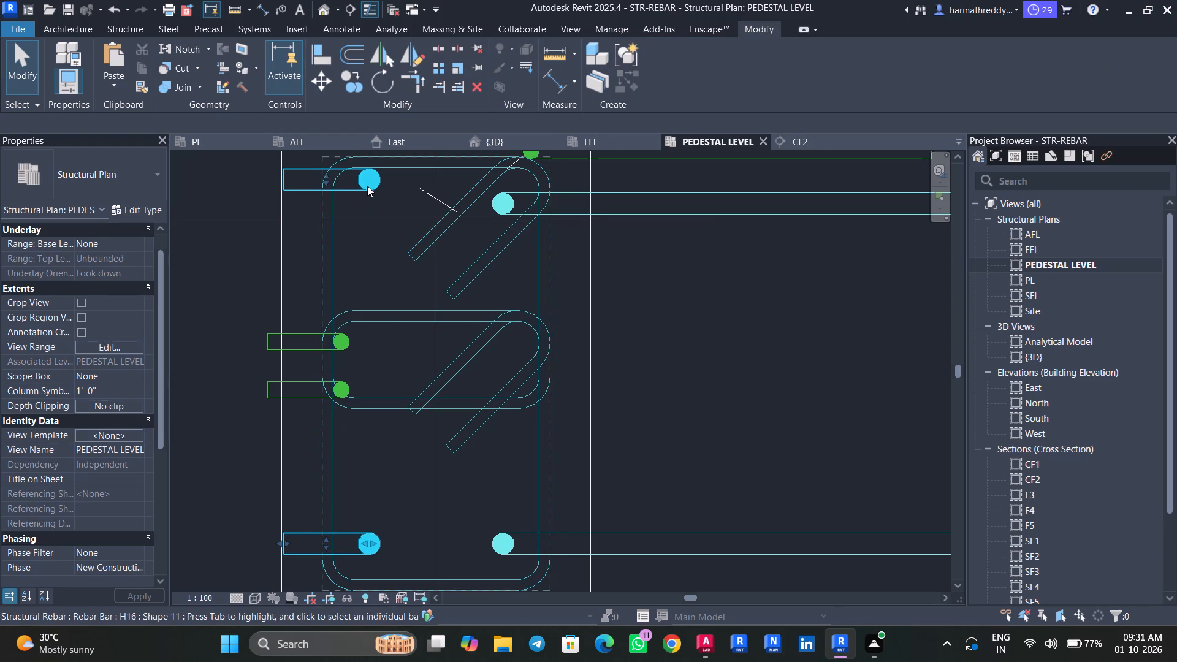
pyautogui.press('Left')
pyautogui.press('Left')
pyautogui.press('Left')
pyautogui.press('Left')
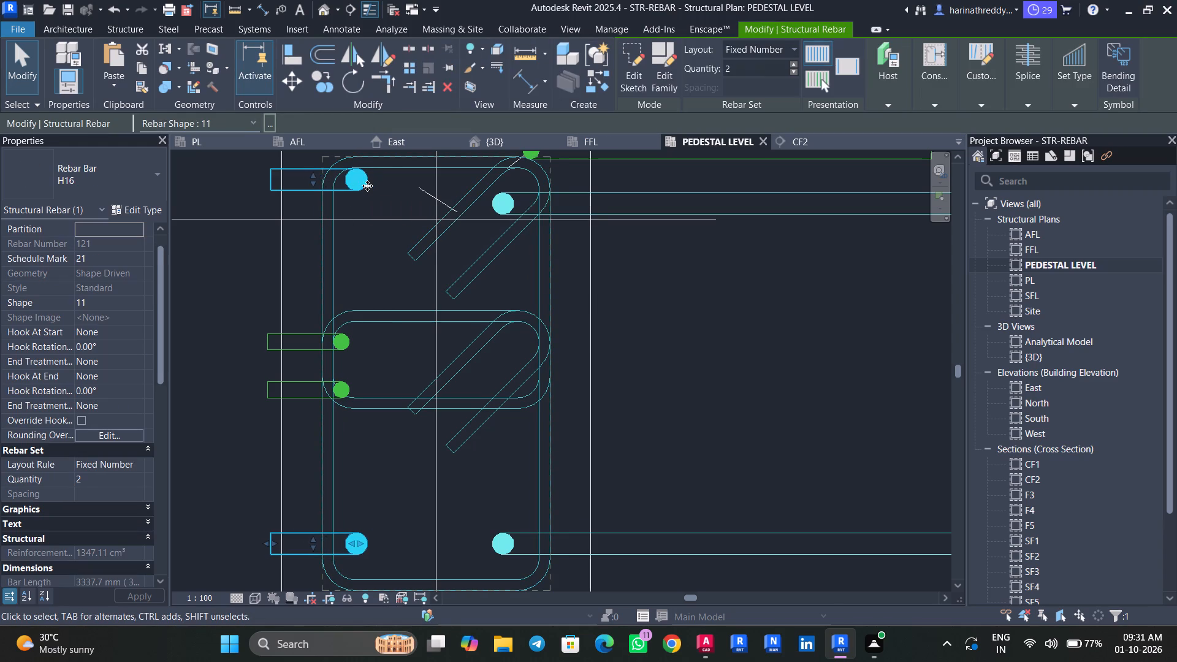
pyautogui.press('Left')
pyautogui.press('Left')
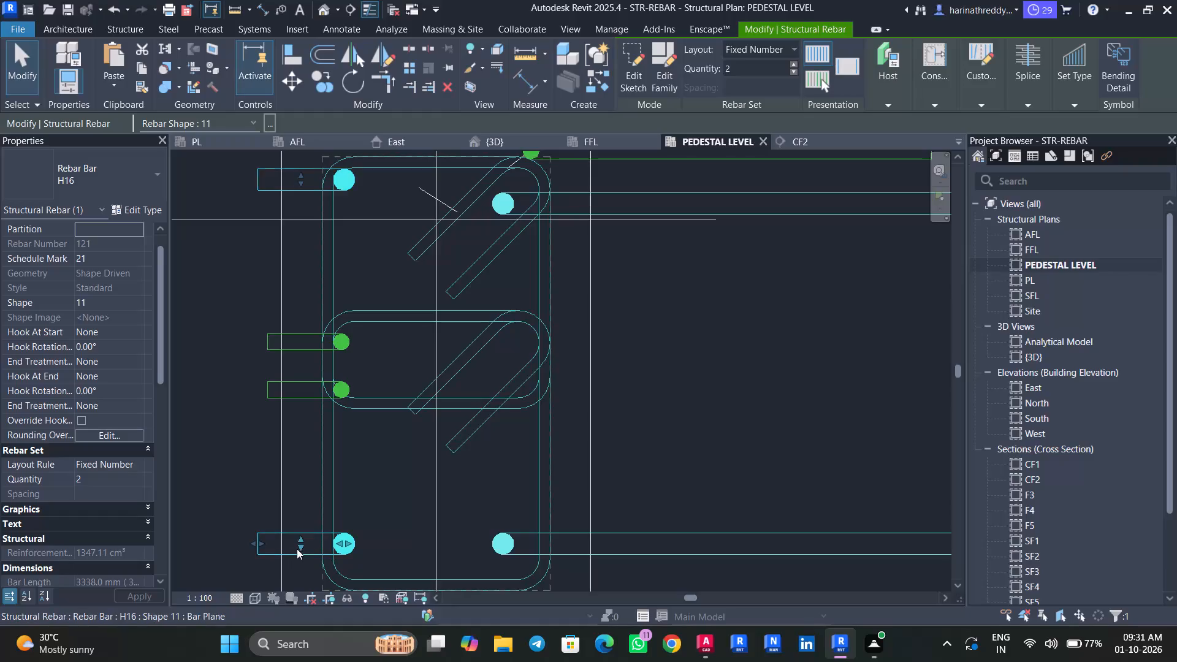
pyautogui.moveTo(298, 549); pyautogui.dragTo(299, 569)
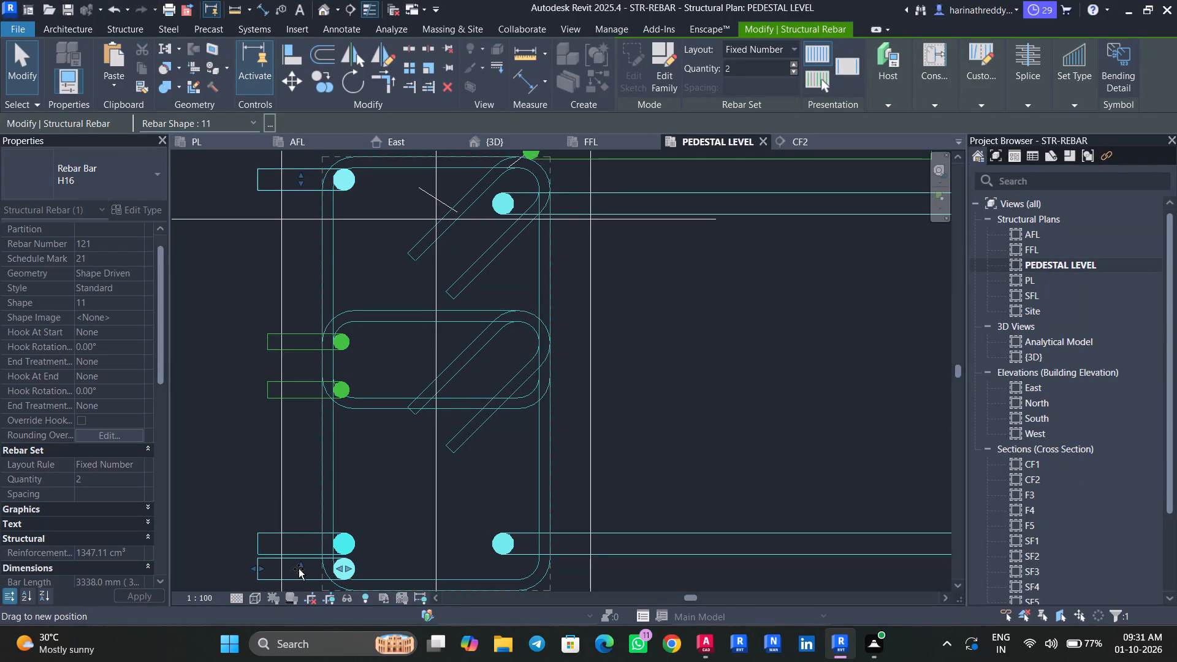
pyautogui.moveTo(299, 569); pyautogui.dragTo(295, 567)
pyautogui.press('Escape')
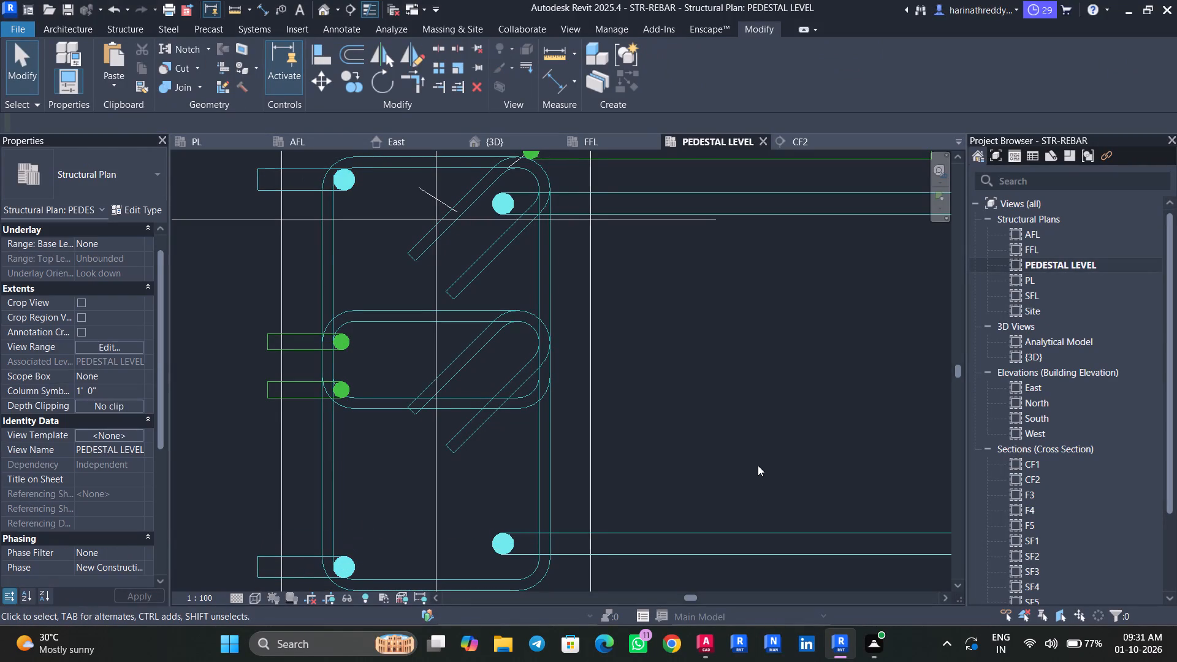
# Move the lower bar of C1's right H16 pair down, level with the left pair's lower bar.
pyautogui.click(719, 558)
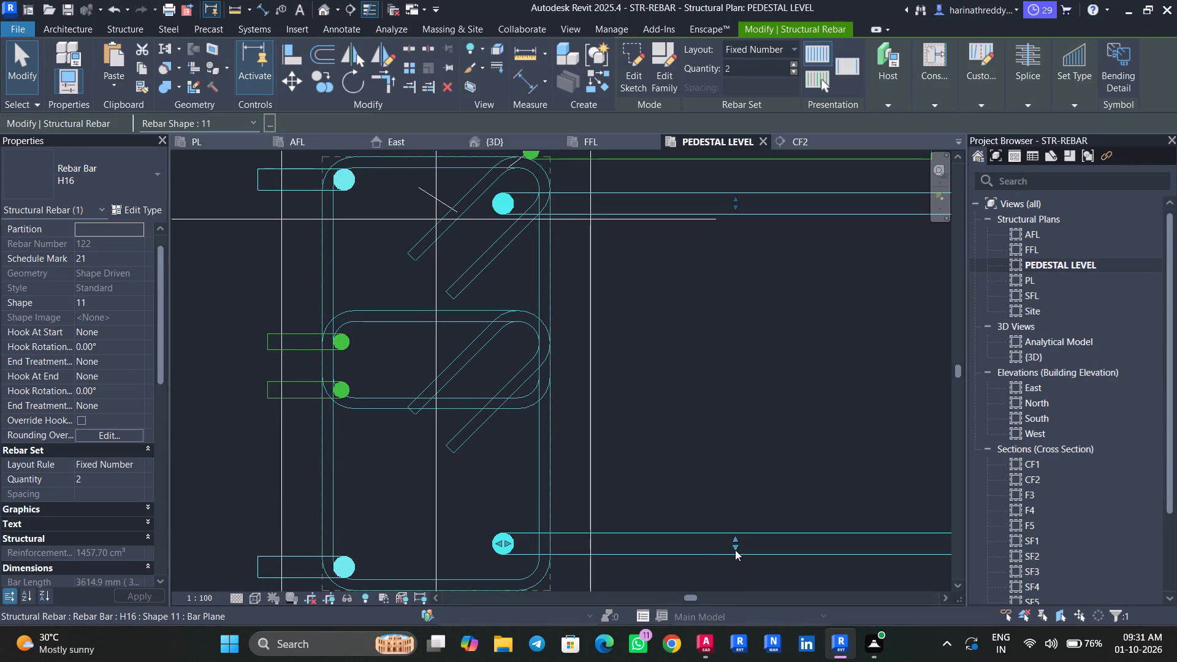
pyautogui.moveTo(735, 550); pyautogui.dragTo(735, 563)
pyautogui.press('Escape')
pyautogui.press('Escape')
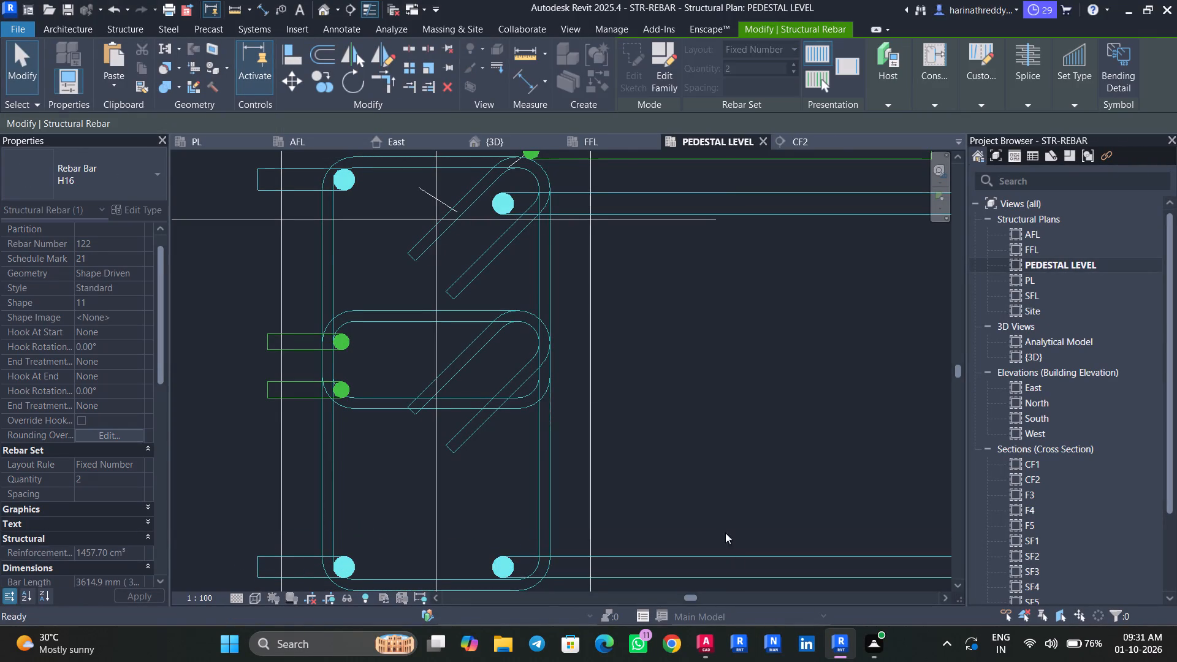
pyautogui.keyDown('ctrl'); pyautogui.scroll(-1, 609, 268); pyautogui.keyUp('ctrl')
pyautogui.press('Escape')
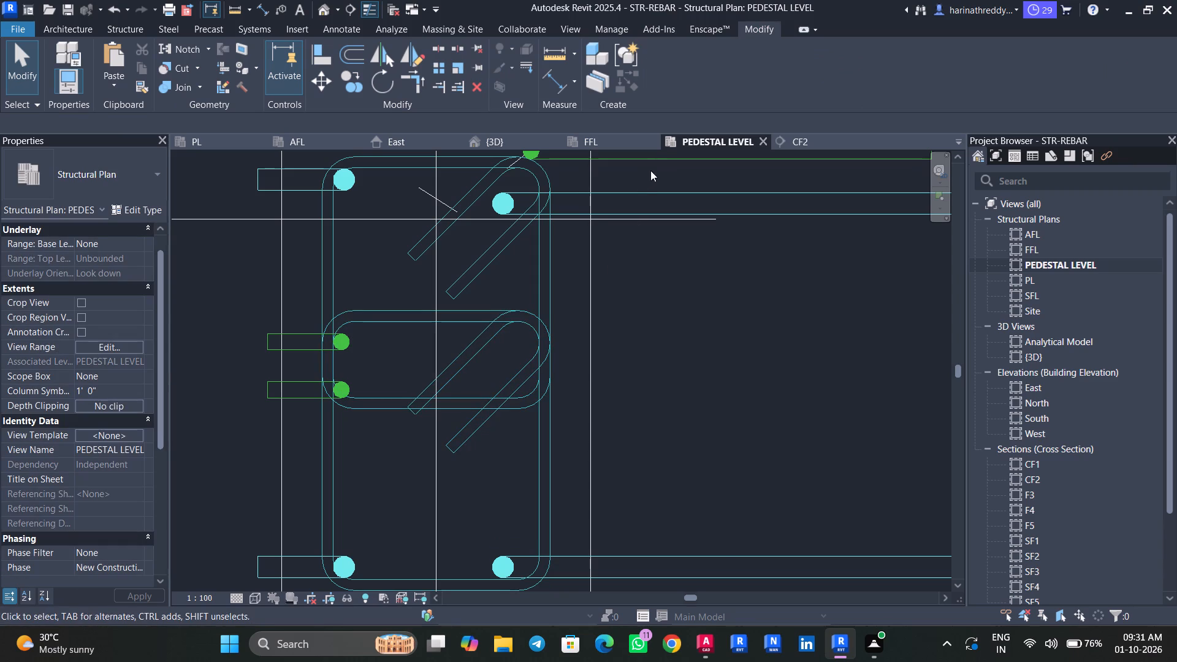
# Move the lower bar of C1's right H12 pair down into the middle stirrup, level with the left pair's lower H12 bar.
pyautogui.click(655, 156)
pyautogui.press('Down')
pyautogui.press('Down')
pyautogui.press('Down')
pyautogui.press('Down')
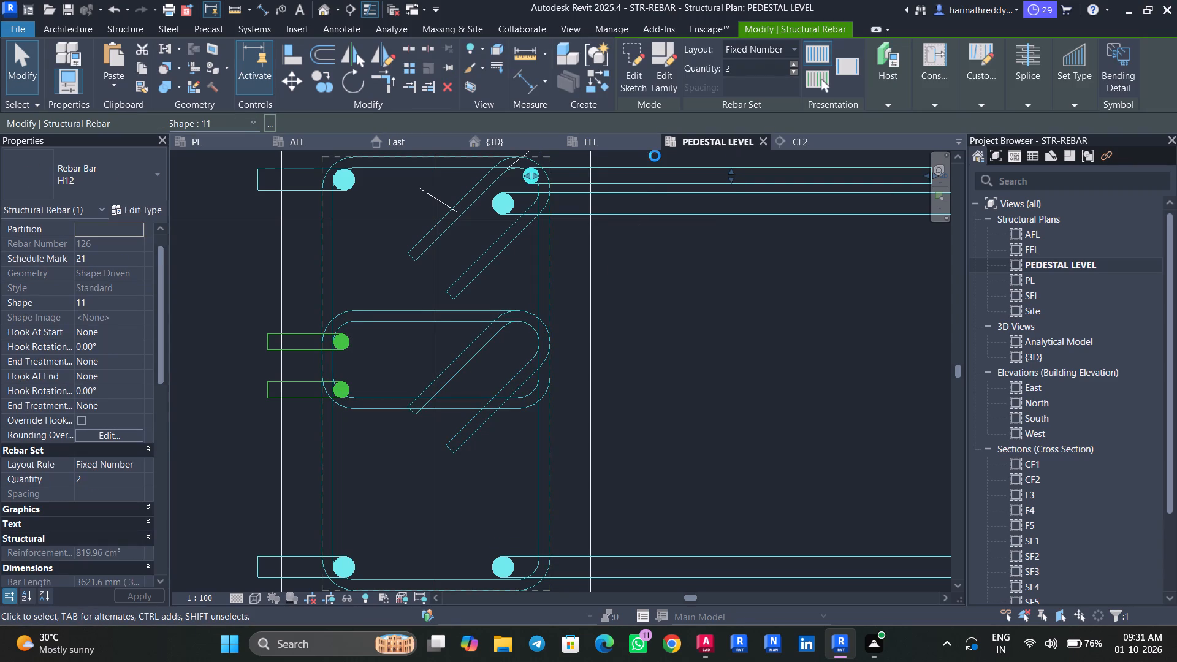
pyautogui.press('Down')
pyautogui.press('Down')
pyautogui.press('Down')
pyautogui.press('Down')
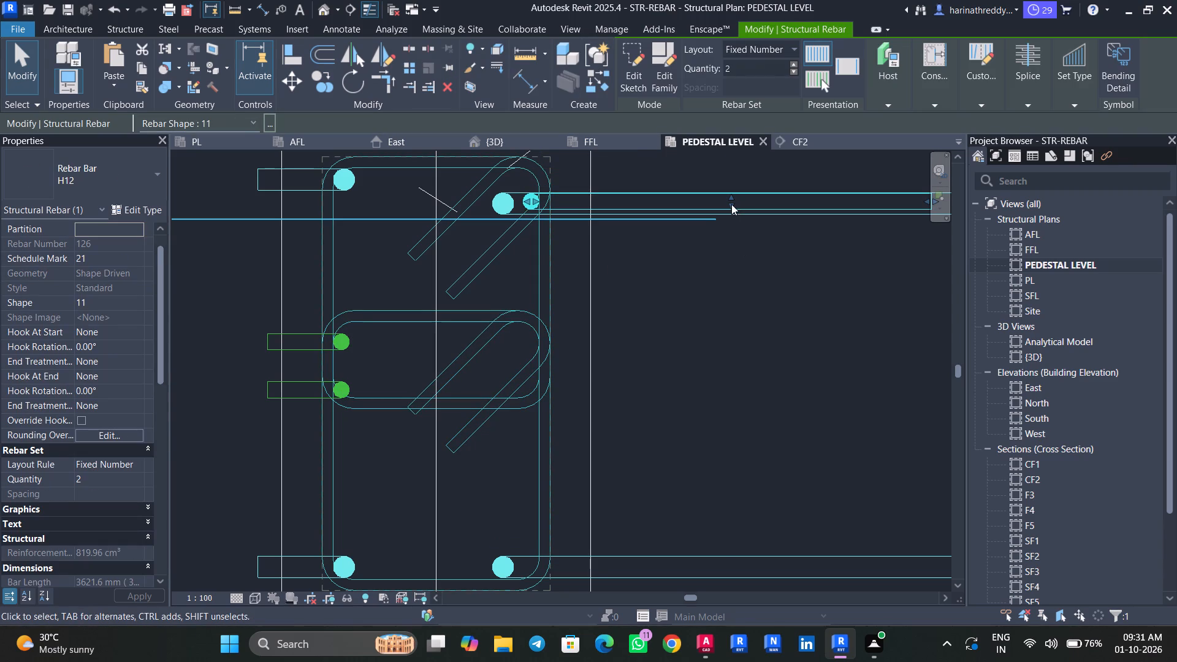
pyautogui.moveTo(730, 206); pyautogui.dragTo(721, 379)
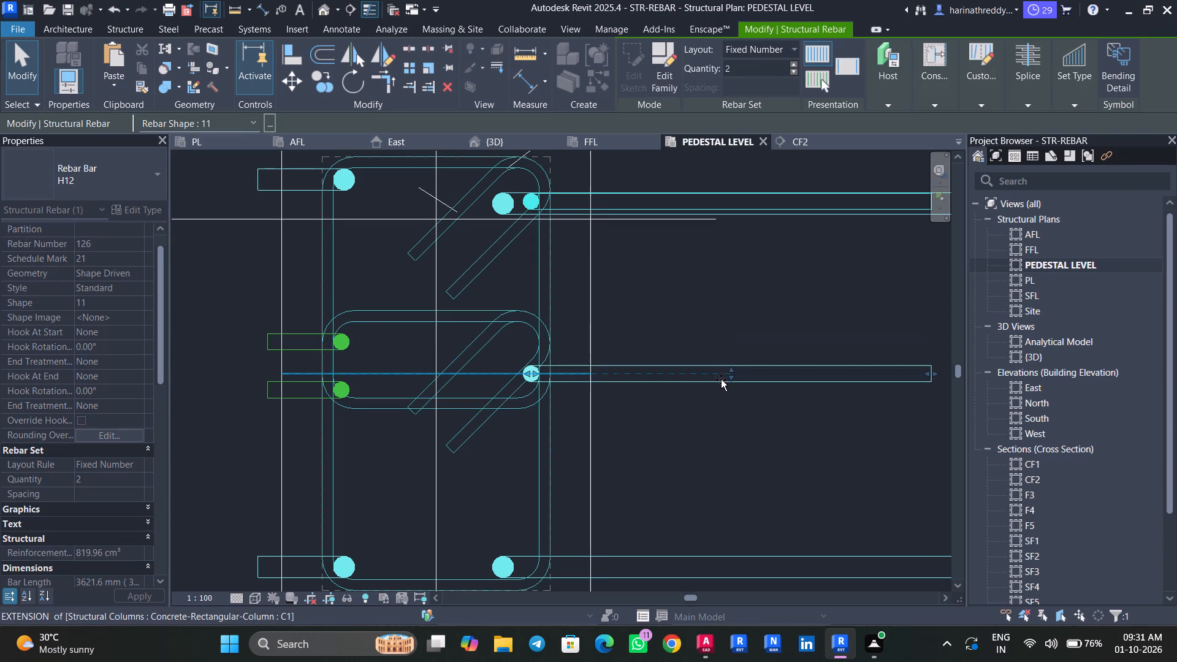
pyautogui.moveTo(721, 379); pyautogui.dragTo(720, 387)
pyautogui.press('Escape')
pyautogui.press('Escape')
# Move the upper bar of C1's right H12 pair down into the middle stirrup, level with the left pair's upper H12 bar.
pyautogui.keyDown('ctrl'); pyautogui.scroll(-2, 720, 387); pyautogui.keyUp('ctrl')
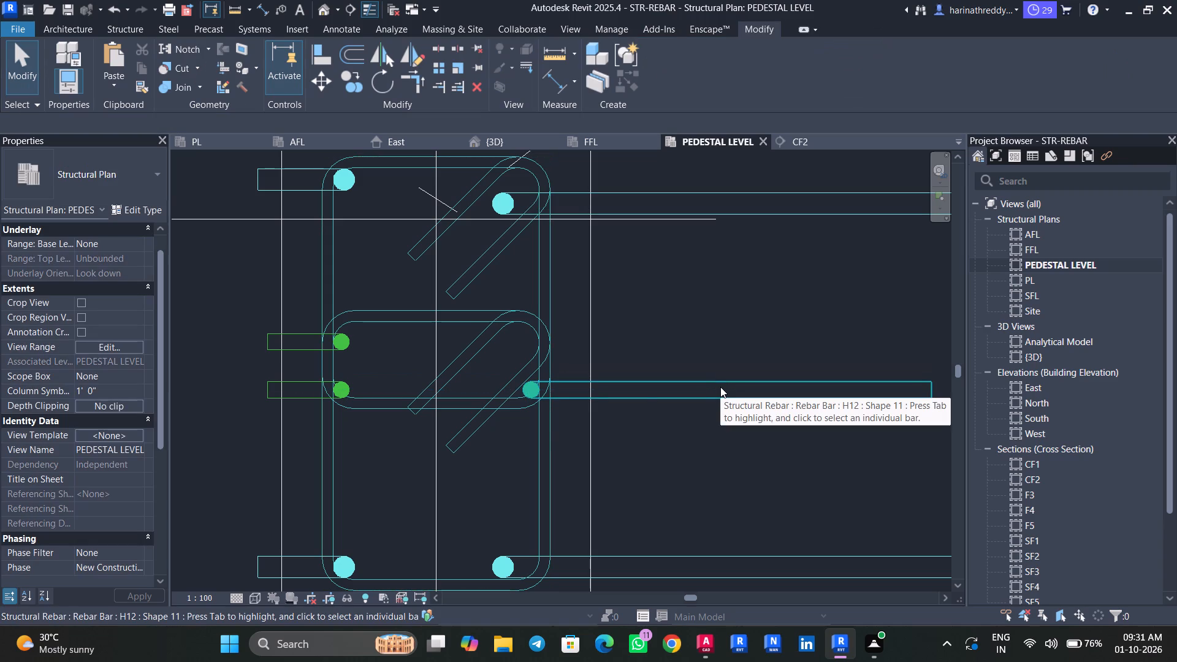
pyautogui.scroll(-6, 720, 387)
pyautogui.click(699, 246)
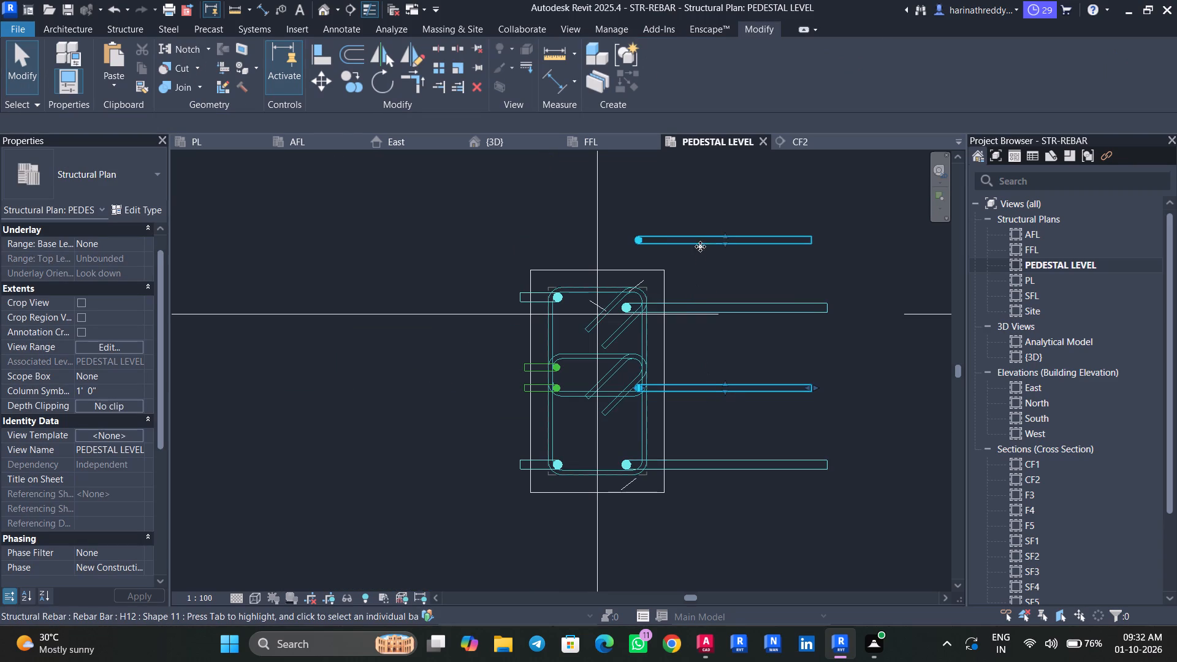
pyautogui.moveTo(725, 243); pyautogui.dragTo(710, 365)
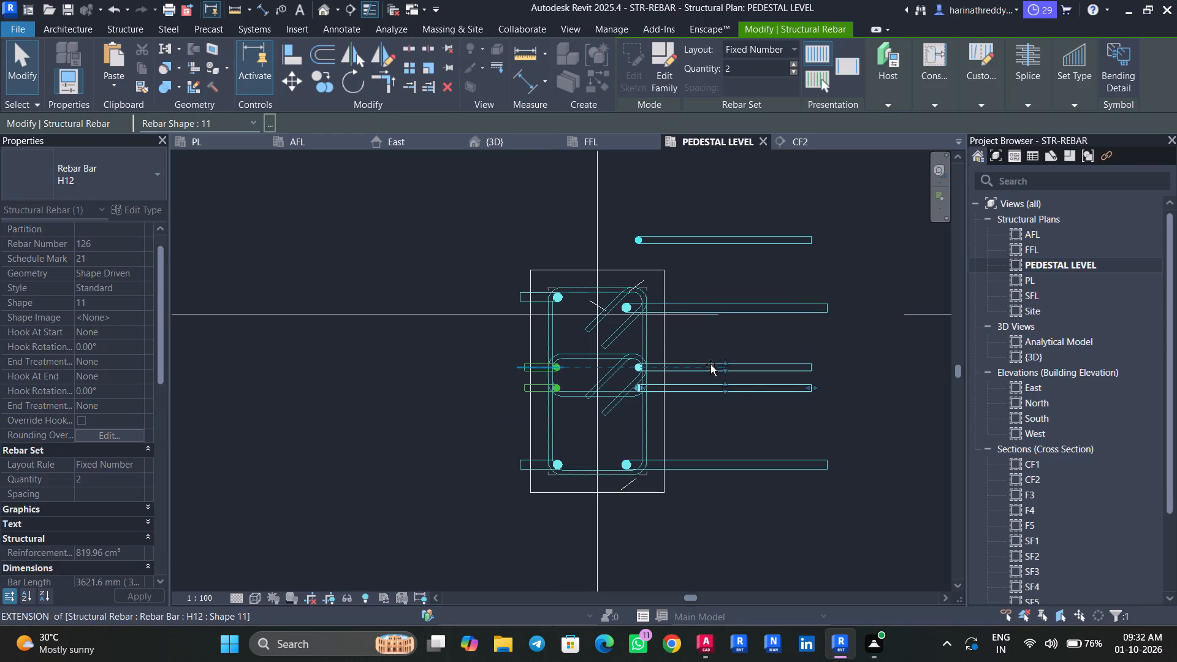
pyautogui.moveTo(710, 365); pyautogui.dragTo(710, 364)
pyautogui.press('Escape')
pyautogui.press('Escape')
pyautogui.press('Escape')
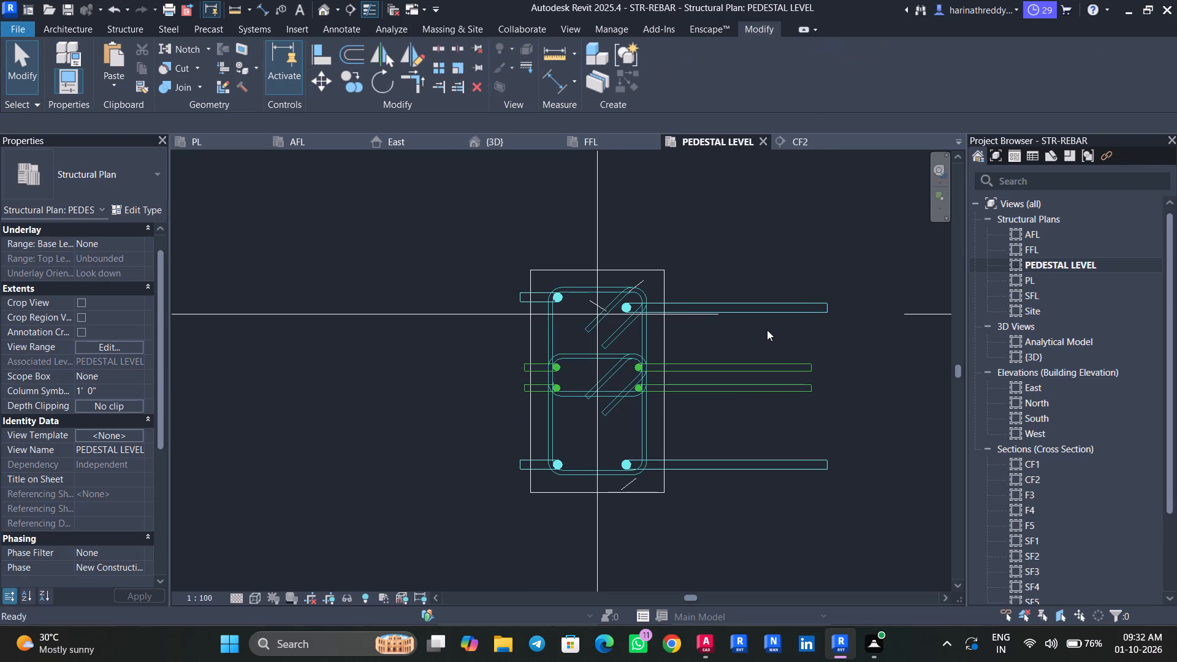
# Move the upper bar of C1's right H16 pair up, level with the left pair's upper H16 bar.
pyautogui.click(676, 310)
pyautogui.press('Escape')
pyautogui.press('Escape')
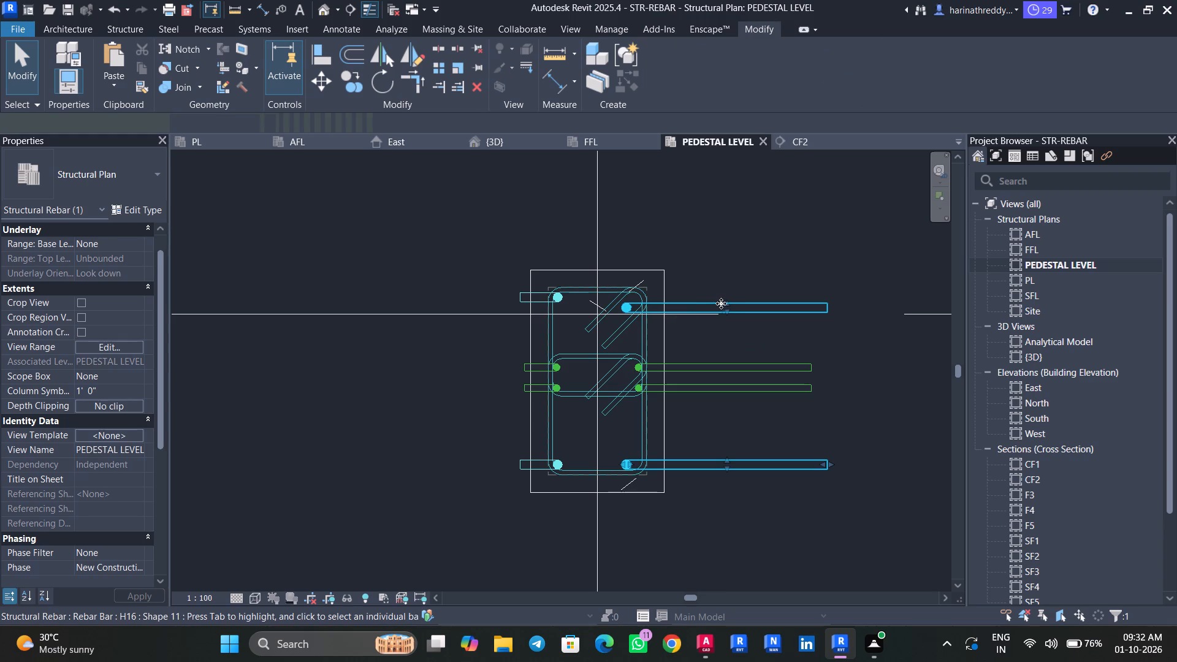
pyautogui.click(726, 303)
pyautogui.moveTo(725, 300); pyautogui.dragTo(725, 291)
pyautogui.press('Escape')
pyautogui.press('Escape')
pyautogui.press('Escape')
# Save the project.
pyautogui.scroll(-4, 726, 340)
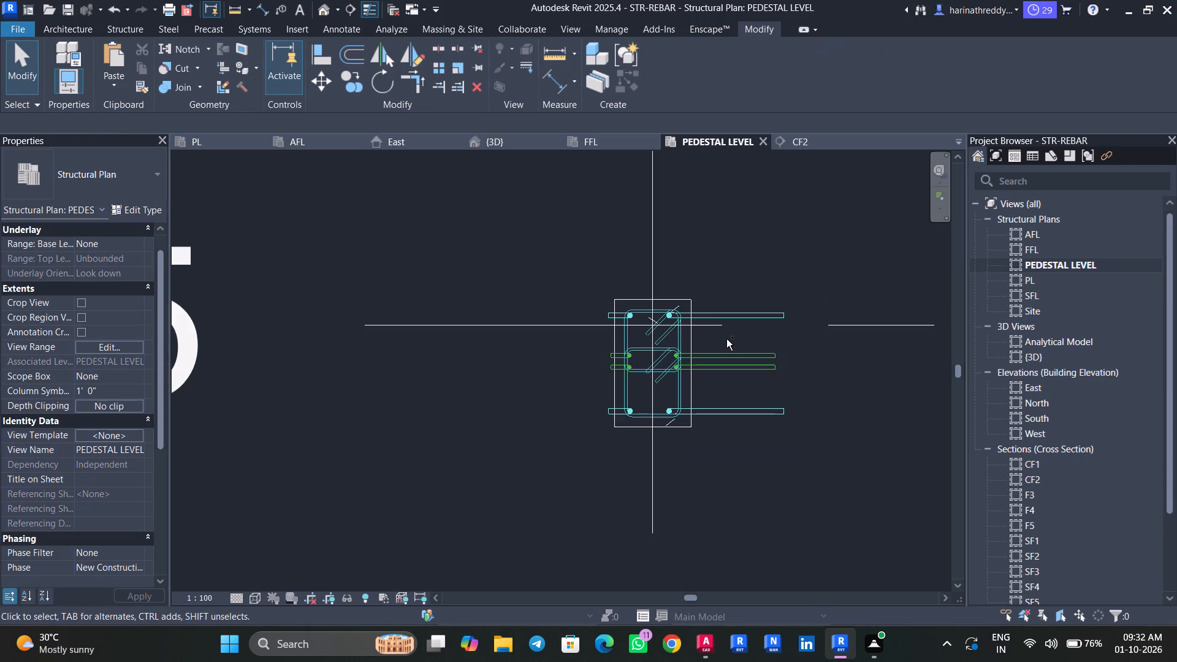
pyautogui.hotkey('ctrl', 's')
# Inspect the reinforcement of the column at grids A and 7.
pyautogui.scroll(-8, 726, 339)
pyautogui.scroll(1, 726, 339)
pyautogui.scroll(-7, 726, 339)
pyautogui.scroll(1, 726, 339)
pyautogui.scroll(-2, 726, 339)
pyautogui.scroll(1, 726, 339)
pyautogui.scroll(-7, 726, 339)
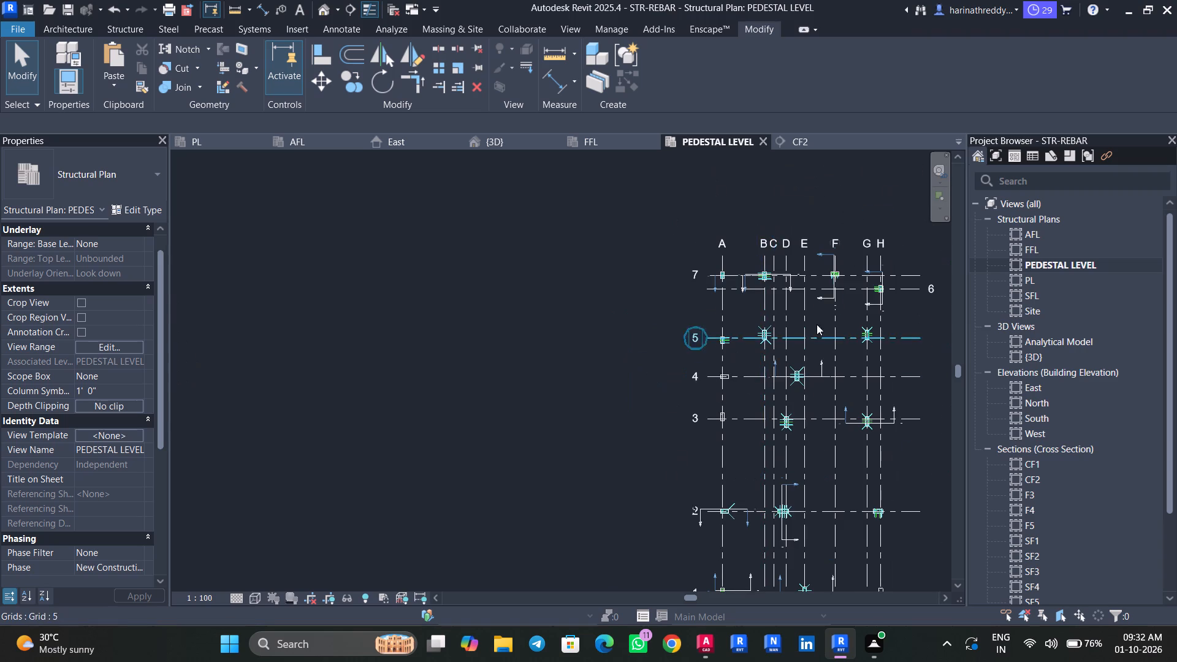
pyautogui.scroll(9, 816, 292)
pyautogui.moveTo(812, 343); pyautogui.dragTo(590, 369, button='middle')
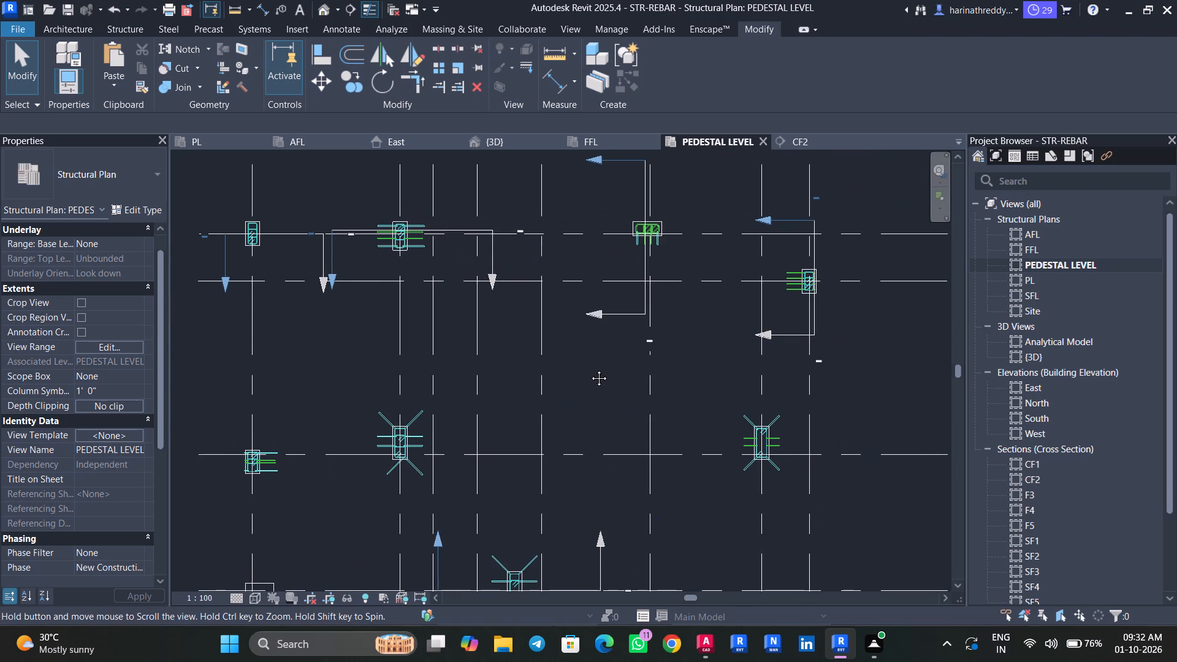
pyautogui.moveTo(590, 369); pyautogui.dragTo(678, 372, button='middle')
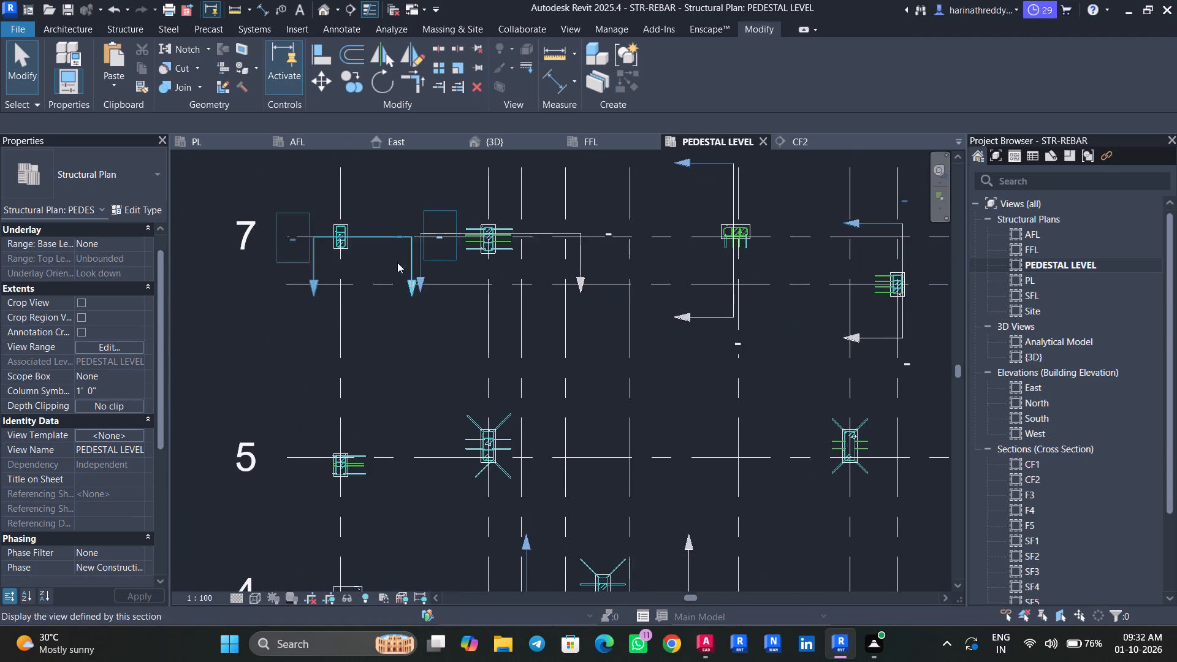
pyautogui.scroll(10, 348, 252)
pyautogui.click(340, 242)
pyautogui.moveTo(373, 252); pyautogui.dragTo(390, 305, button='middle')
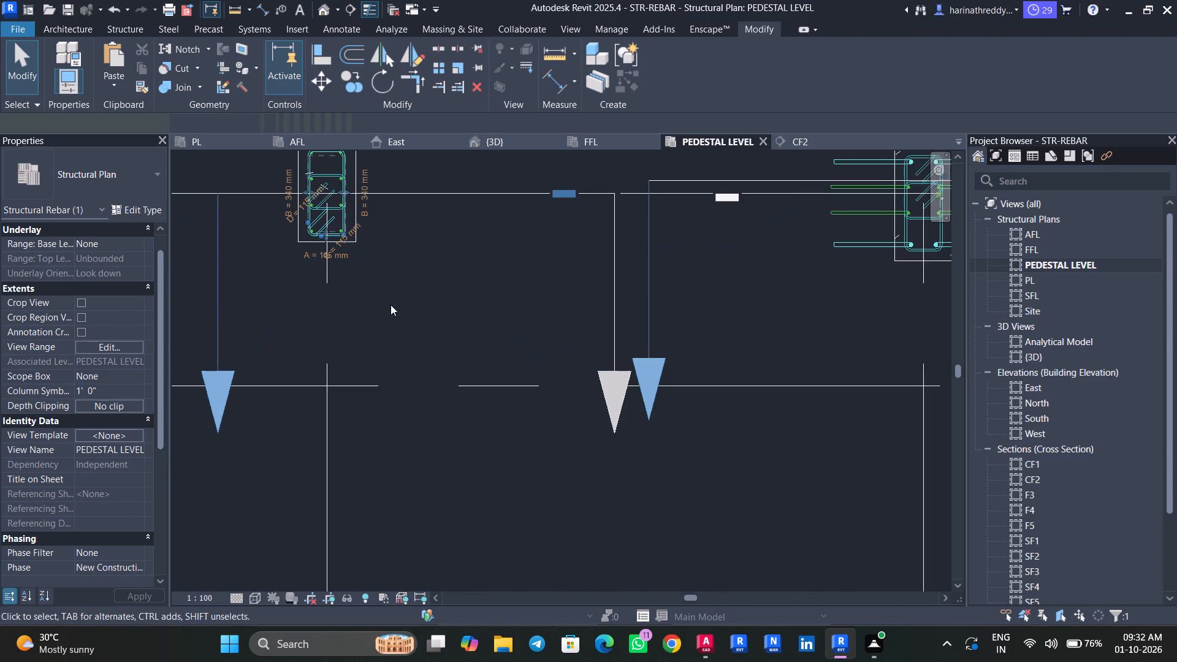
pyautogui.moveTo(390, 305); pyautogui.dragTo(417, 370, button='middle')
pyautogui.press('Escape')
pyautogui.press('Escape')
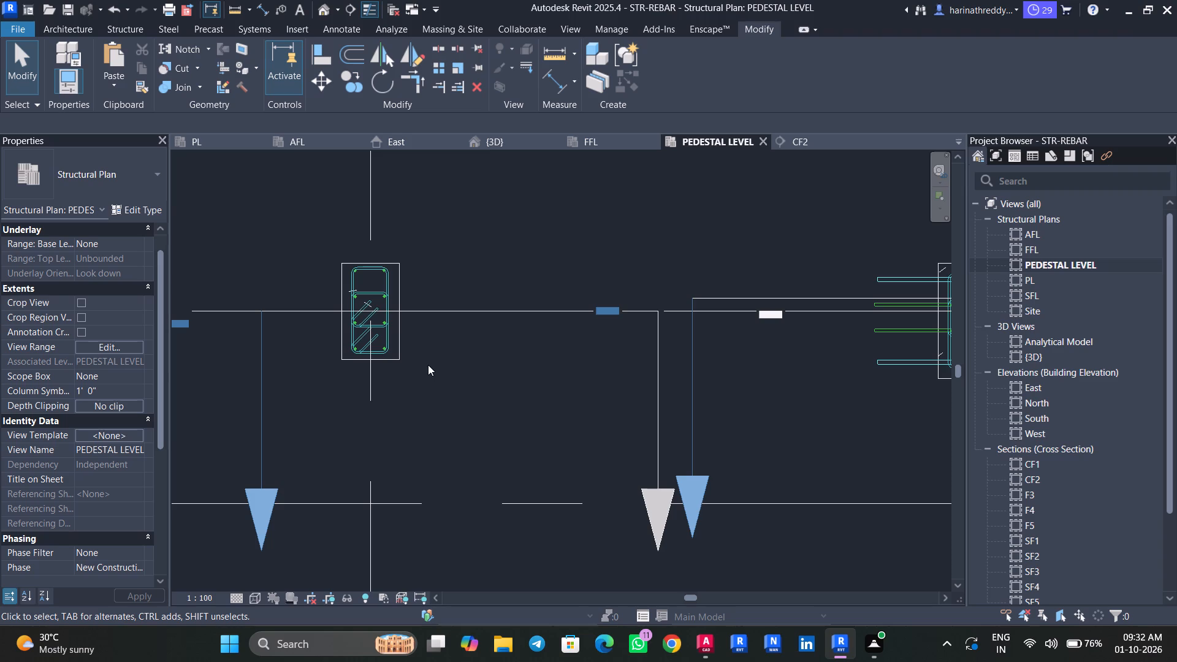
pyautogui.press('Escape')
pyautogui.press('Escape')
pyautogui.press('Escape')
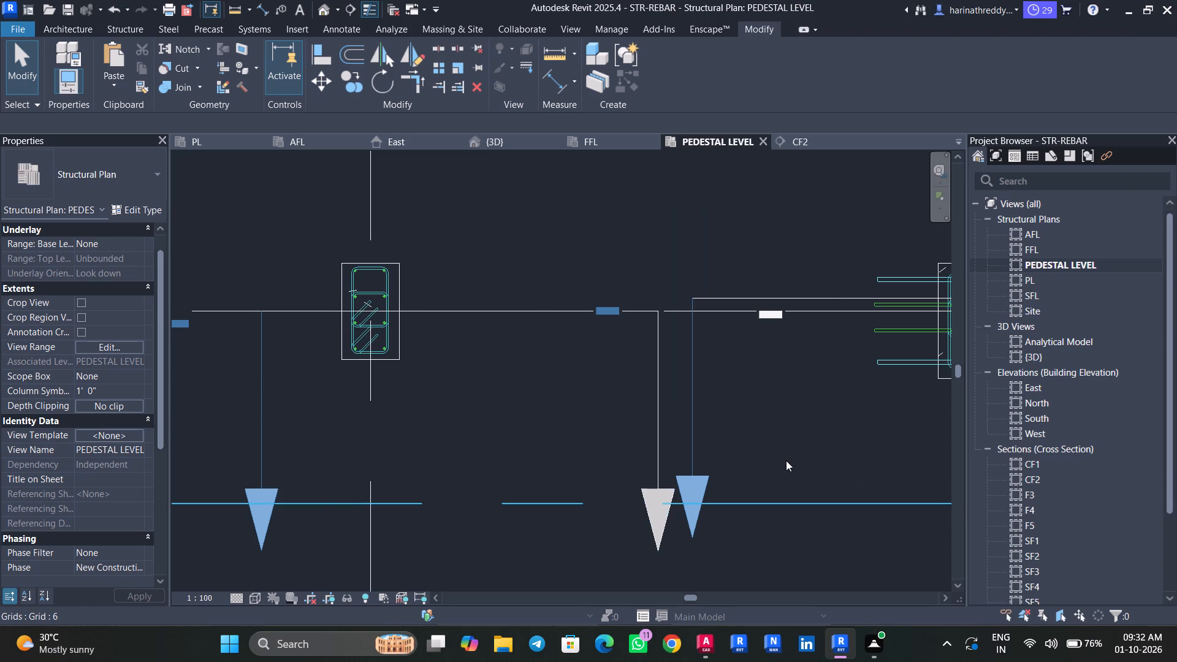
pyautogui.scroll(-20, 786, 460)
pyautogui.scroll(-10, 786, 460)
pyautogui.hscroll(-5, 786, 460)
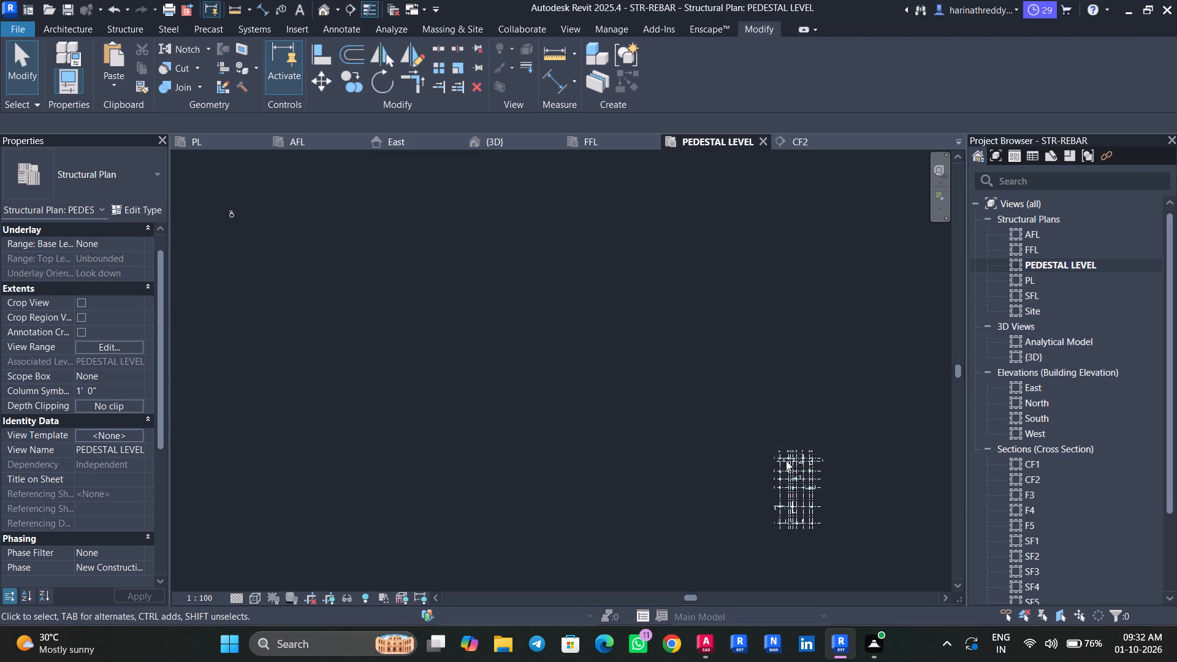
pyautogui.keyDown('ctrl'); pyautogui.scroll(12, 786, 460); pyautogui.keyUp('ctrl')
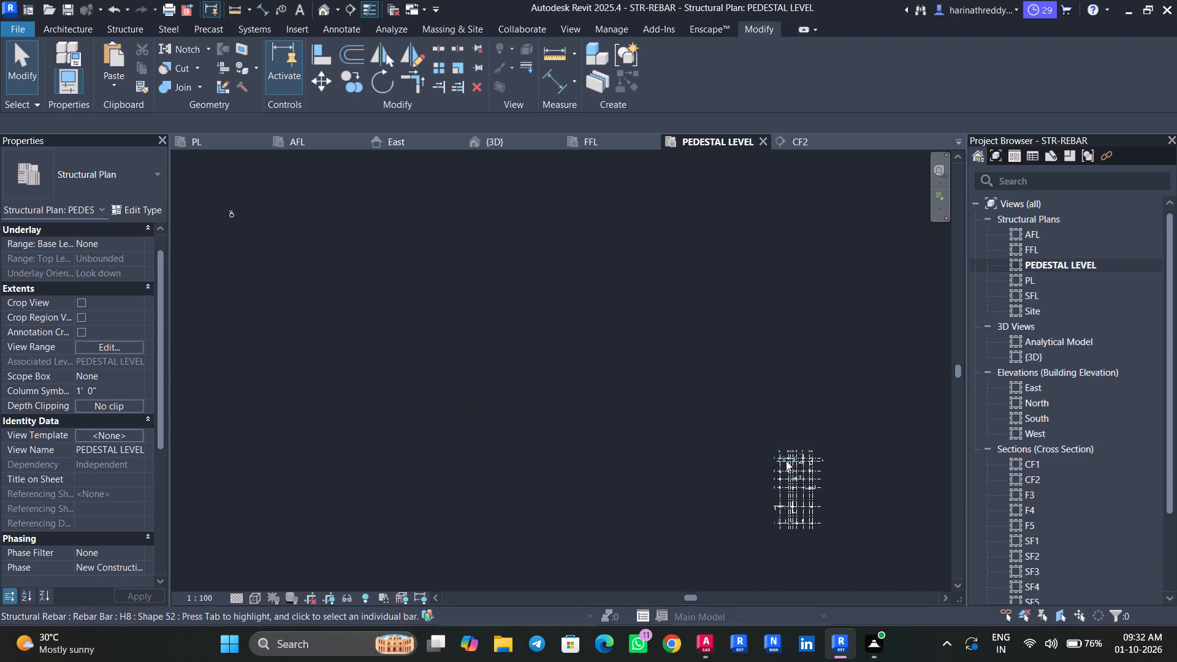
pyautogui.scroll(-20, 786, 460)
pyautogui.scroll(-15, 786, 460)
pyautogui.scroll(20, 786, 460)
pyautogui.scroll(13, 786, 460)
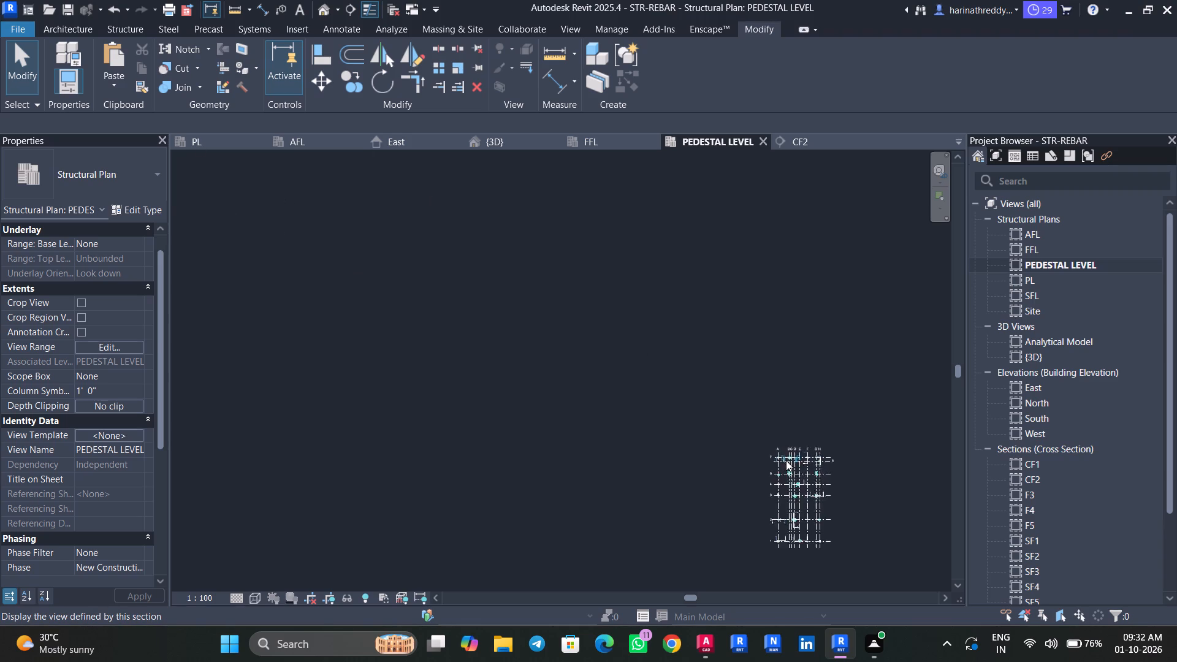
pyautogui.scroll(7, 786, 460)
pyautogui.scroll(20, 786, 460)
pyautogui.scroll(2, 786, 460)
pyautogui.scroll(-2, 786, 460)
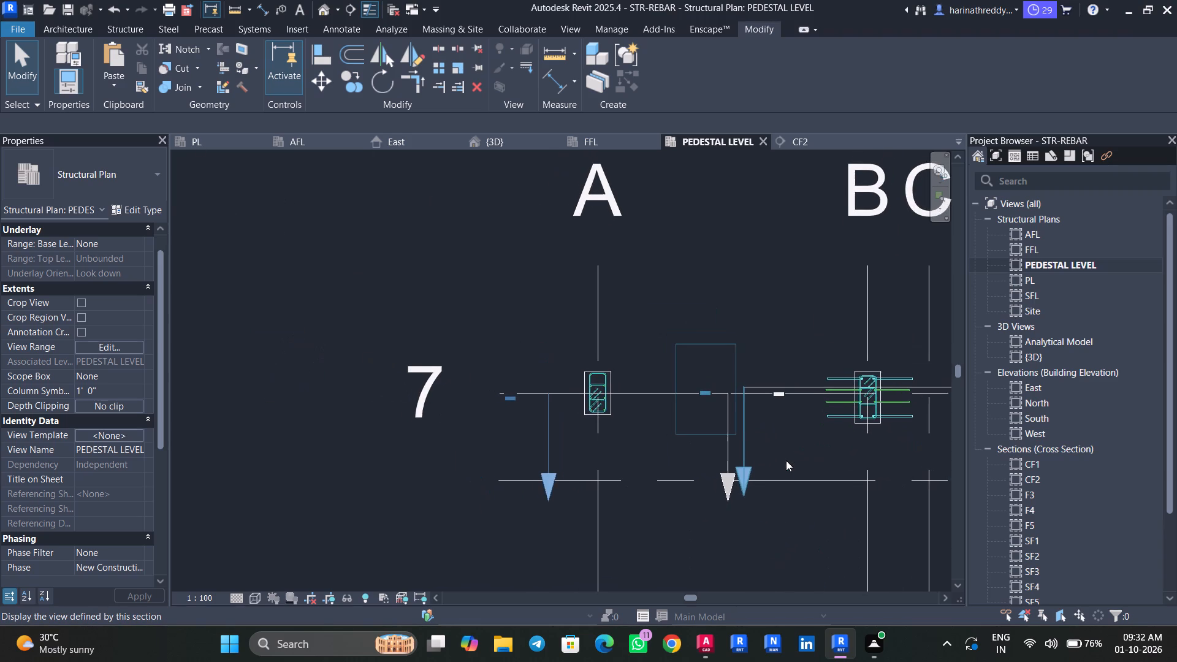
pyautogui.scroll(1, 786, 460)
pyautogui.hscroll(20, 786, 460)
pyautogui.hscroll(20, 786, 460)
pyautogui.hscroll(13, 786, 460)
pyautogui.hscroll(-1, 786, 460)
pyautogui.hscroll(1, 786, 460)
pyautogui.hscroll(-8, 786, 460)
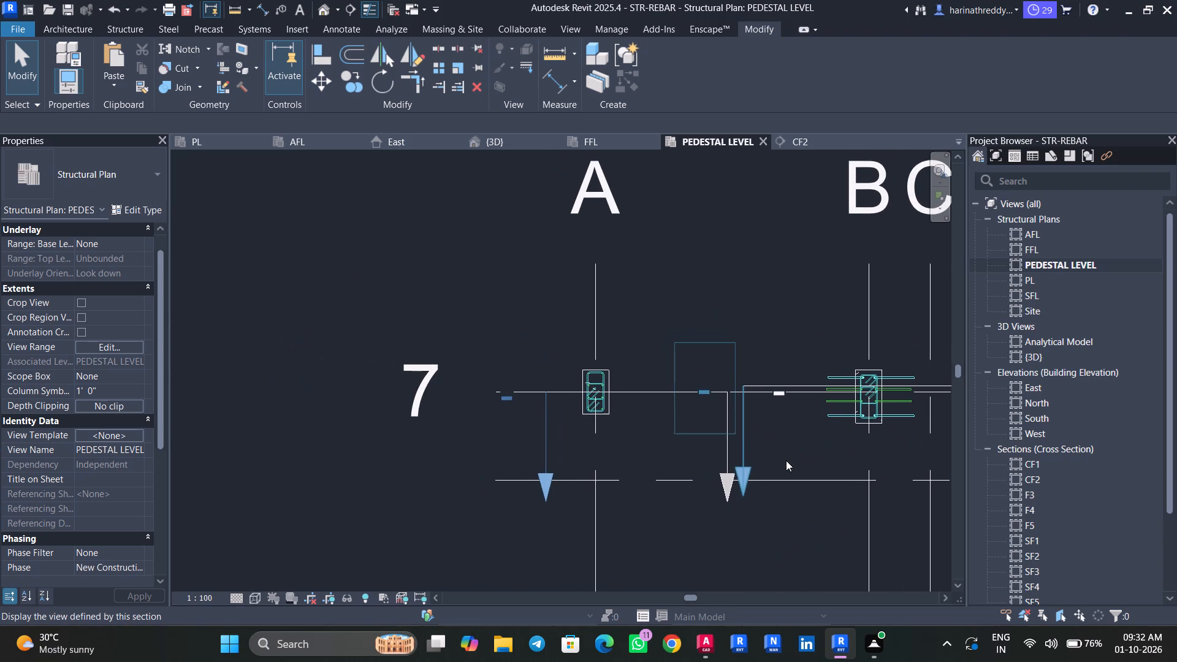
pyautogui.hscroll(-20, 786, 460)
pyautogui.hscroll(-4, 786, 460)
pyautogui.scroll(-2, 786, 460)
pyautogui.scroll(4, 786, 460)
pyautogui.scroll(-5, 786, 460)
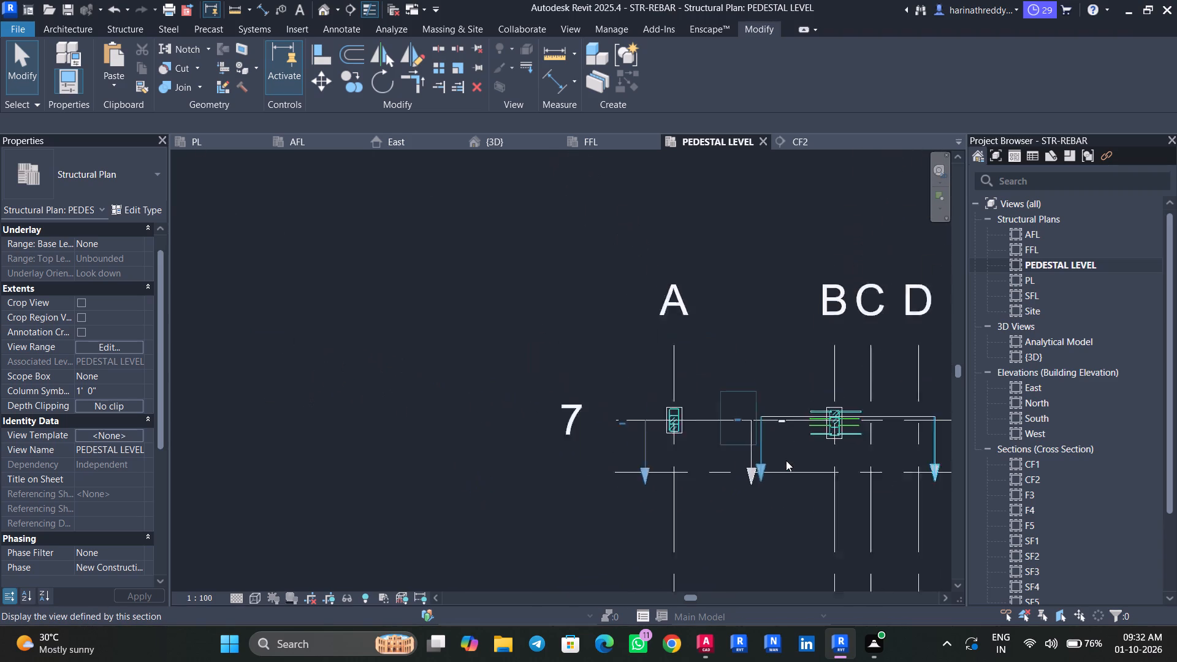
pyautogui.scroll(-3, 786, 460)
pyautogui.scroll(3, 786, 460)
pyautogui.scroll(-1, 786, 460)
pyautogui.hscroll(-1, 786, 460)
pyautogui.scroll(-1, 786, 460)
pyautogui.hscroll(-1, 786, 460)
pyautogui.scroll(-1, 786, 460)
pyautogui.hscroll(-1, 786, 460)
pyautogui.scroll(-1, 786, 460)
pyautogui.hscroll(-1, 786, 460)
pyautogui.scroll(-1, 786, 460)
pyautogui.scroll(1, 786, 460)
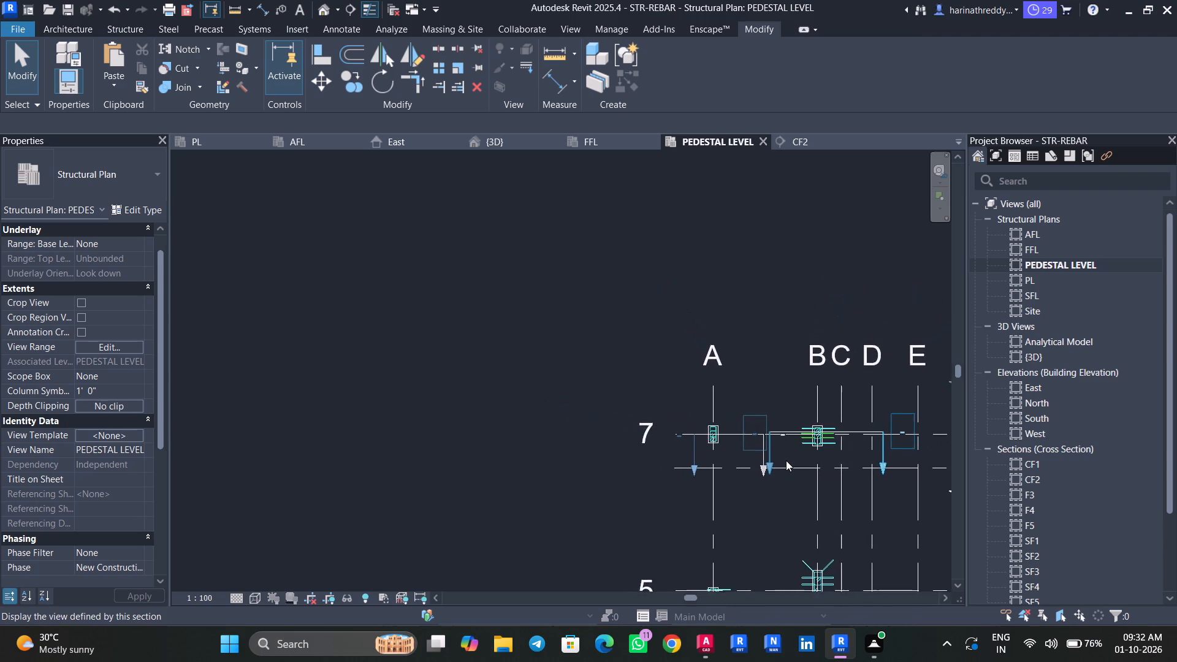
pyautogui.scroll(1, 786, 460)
# Look over the columns on grids 2 to 7 of the pedestal level plan to check which are reinforced.
pyautogui.moveTo(786, 460); pyautogui.dragTo(470, 175, button='middle')
pyautogui.moveTo(632, 455); pyautogui.dragTo(785, 196, button='middle')
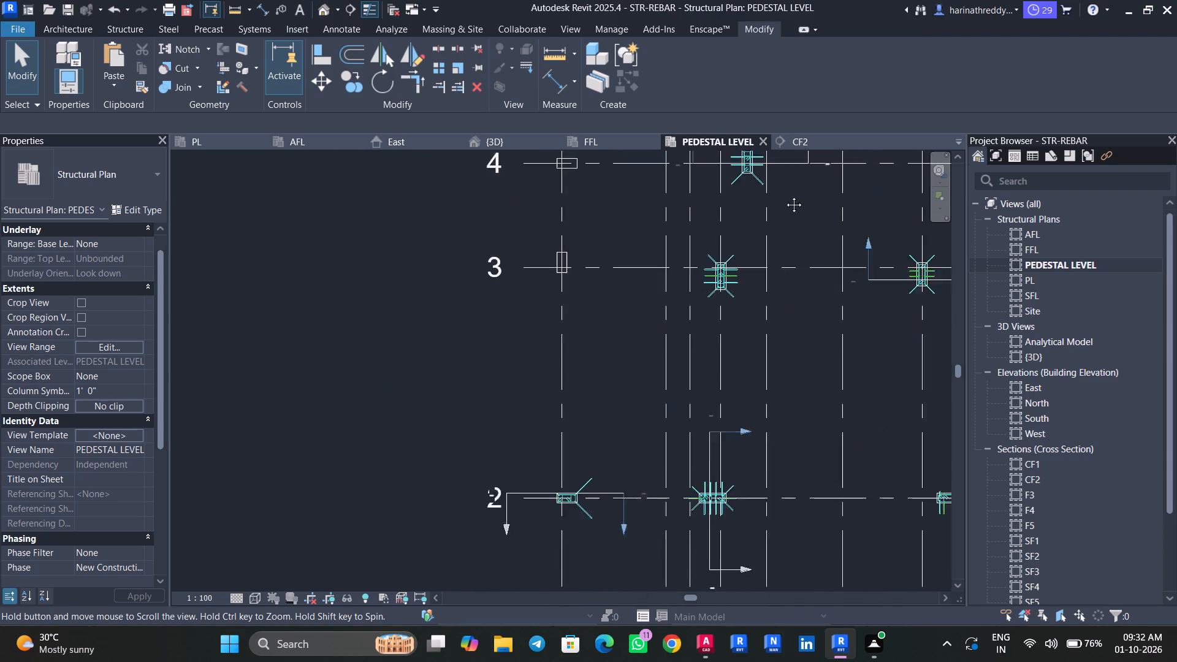
pyautogui.moveTo(785, 196); pyautogui.dragTo(612, 196, button='middle')
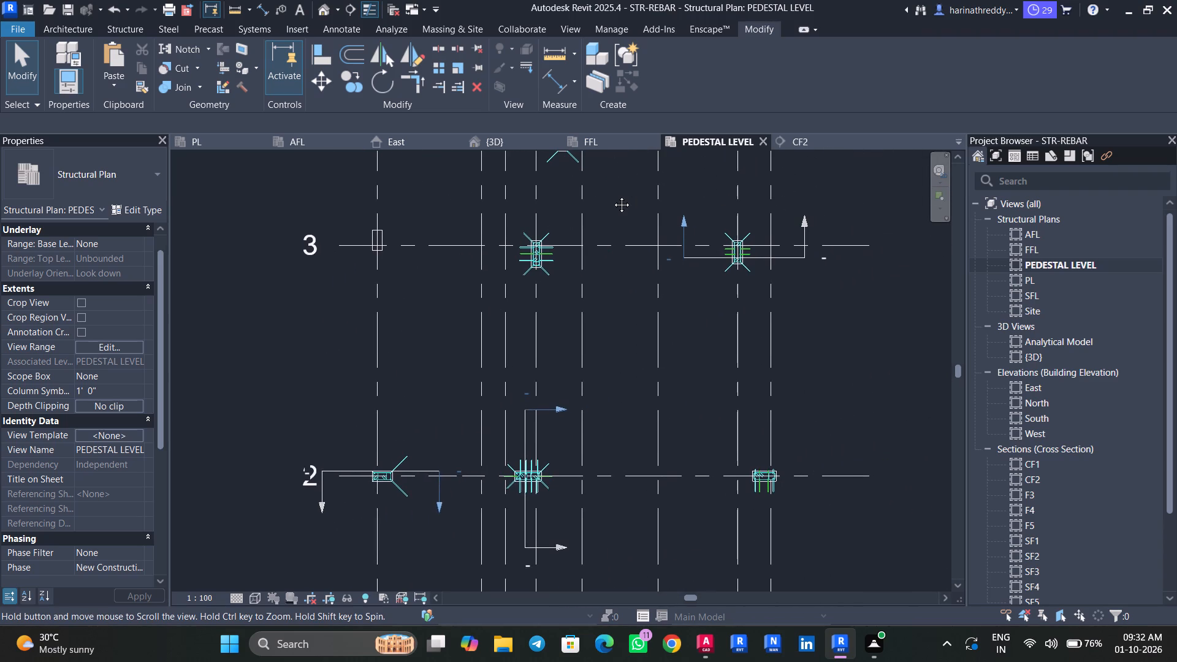
pyautogui.moveTo(612, 196); pyautogui.dragTo(665, 460, button='middle')
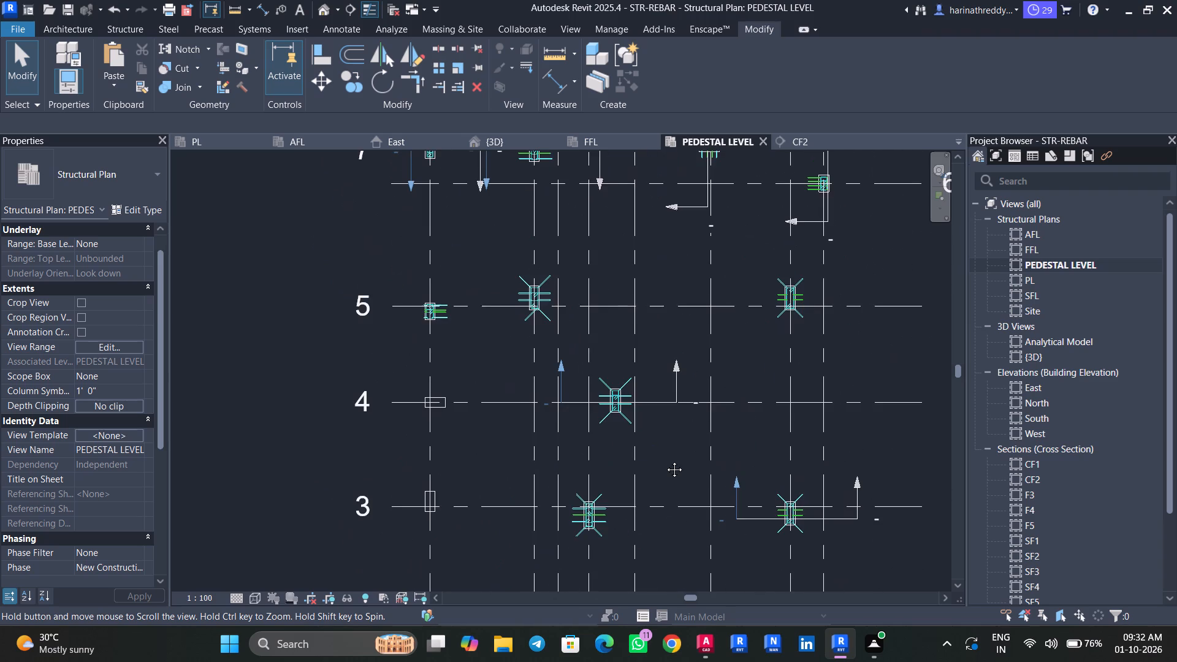
pyautogui.moveTo(665, 460); pyautogui.dragTo(611, 557, button='middle')
pyautogui.press('Escape')
pyautogui.press('Escape')
pyautogui.press('Escape')
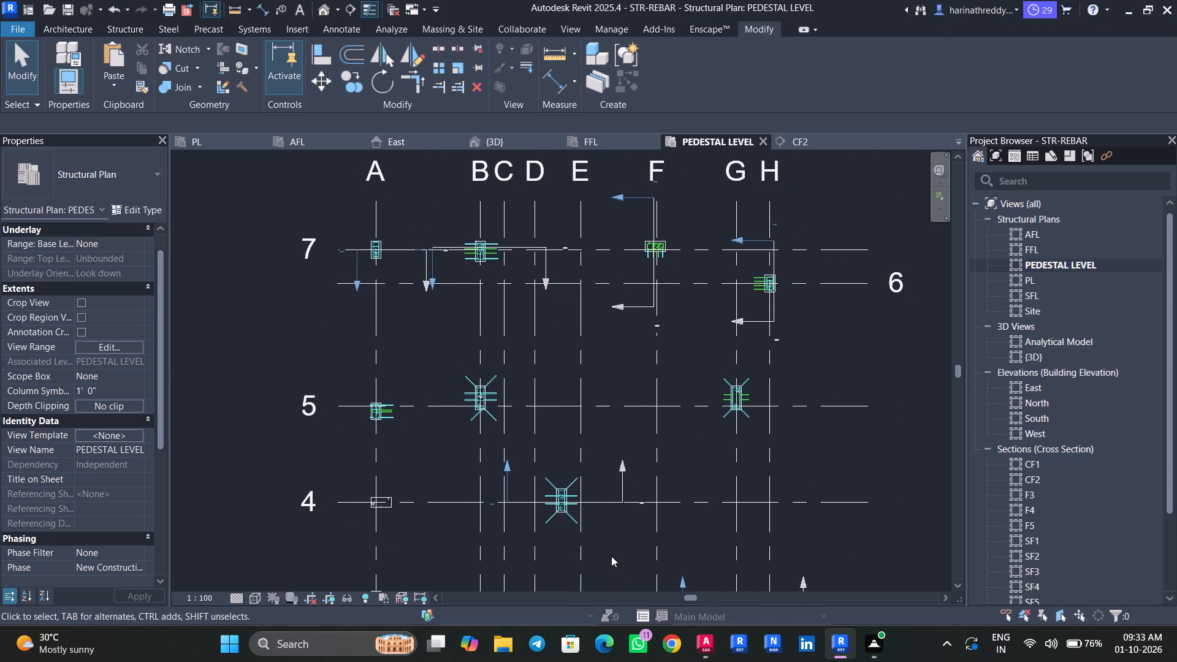
# Show grid 6's bubble at its left end beside grid 7's bubble and hide the one at its right end.
pyautogui.click(388, 282)
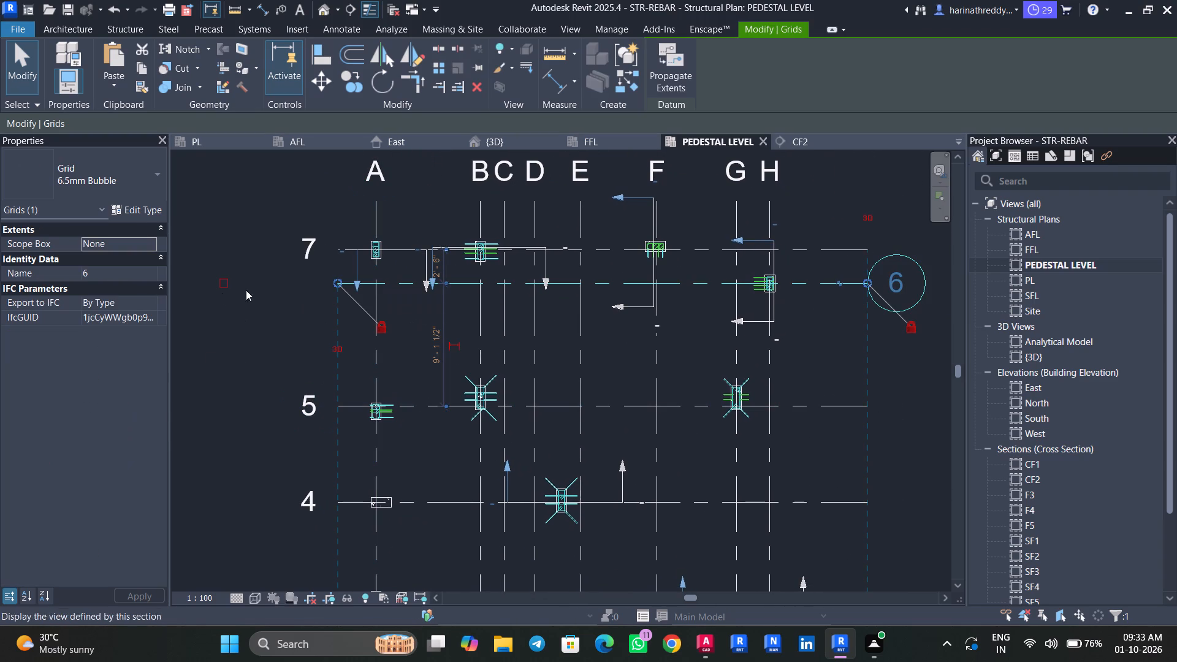
pyautogui.click(224, 281)
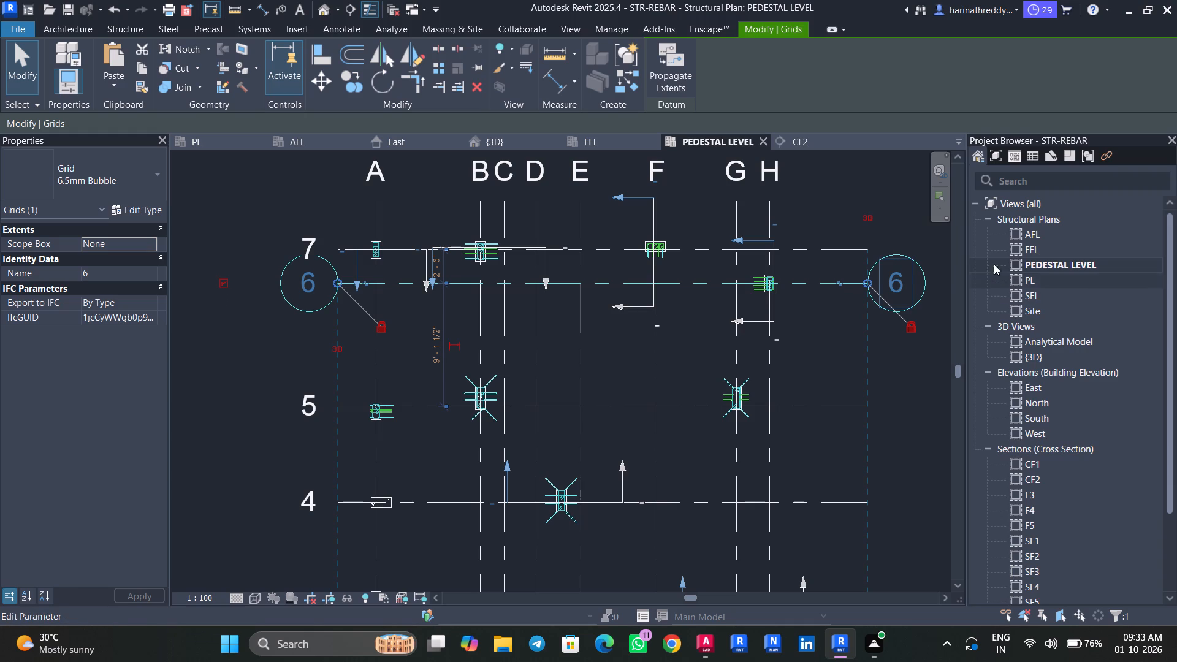
pyautogui.keyDown('ctrl'); pyautogui.scroll(-4, 950, 267); pyautogui.keyUp('ctrl')
pyautogui.scroll(-1, 950, 267)
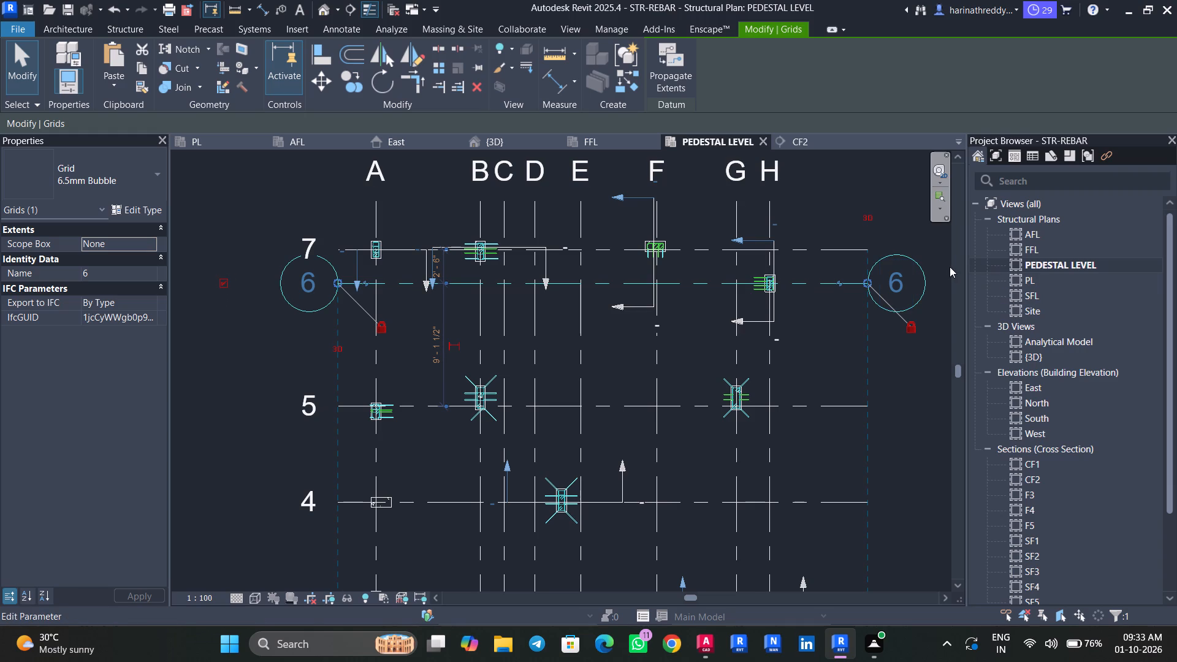
pyautogui.scroll(-1, 950, 267)
pyautogui.scroll(1, 950, 267)
pyautogui.hscroll(1, 950, 267)
pyautogui.scroll(1, 950, 267)
pyautogui.hscroll(1, 950, 267)
pyautogui.scroll(1, 950, 267)
pyautogui.hscroll(6, 950, 267)
pyautogui.hscroll(-8, 950, 267)
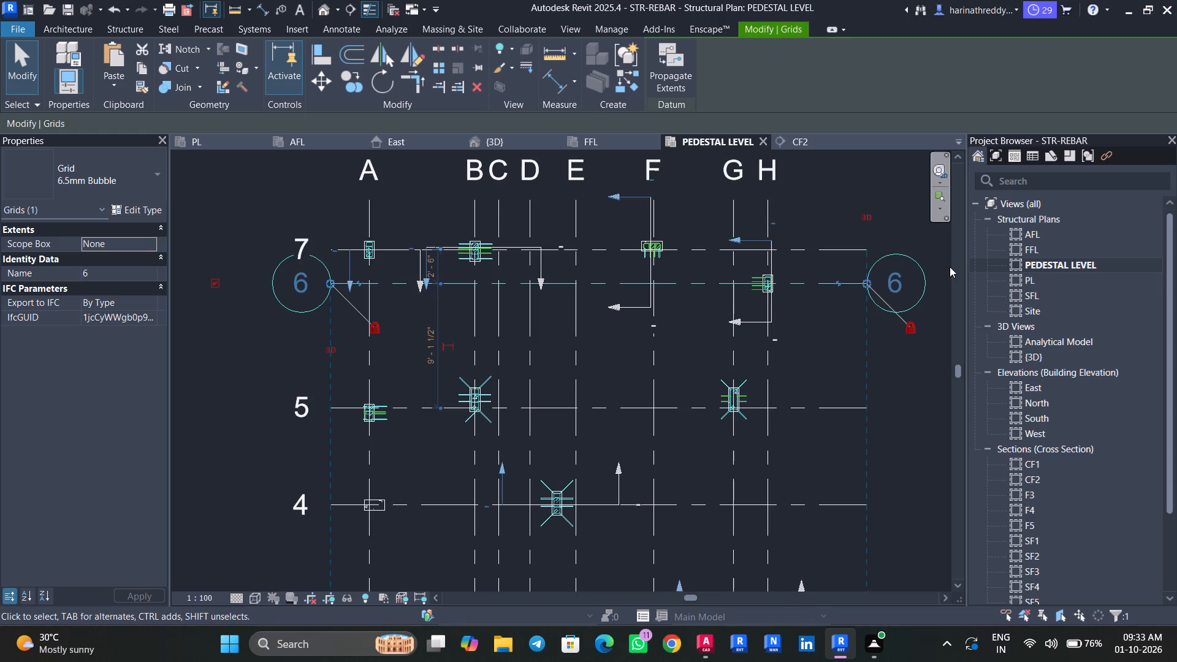
pyautogui.hscroll(-1, 950, 267)
pyautogui.scroll(-8, 950, 267)
pyautogui.moveTo(934, 309); pyautogui.dragTo(779, 342, button='middle')
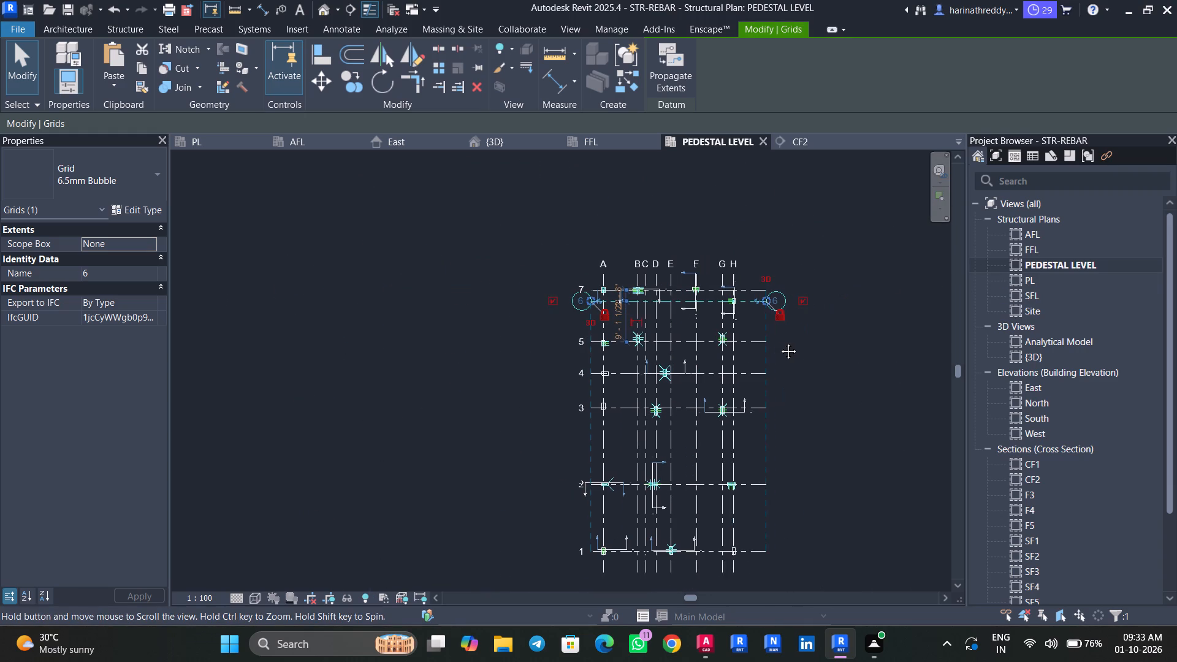
pyautogui.moveTo(779, 342); pyautogui.dragTo(779, 343, button='middle')
pyautogui.click(798, 300)
pyautogui.press('Escape')
pyautogui.press('Escape')
pyautogui.press('Escape')
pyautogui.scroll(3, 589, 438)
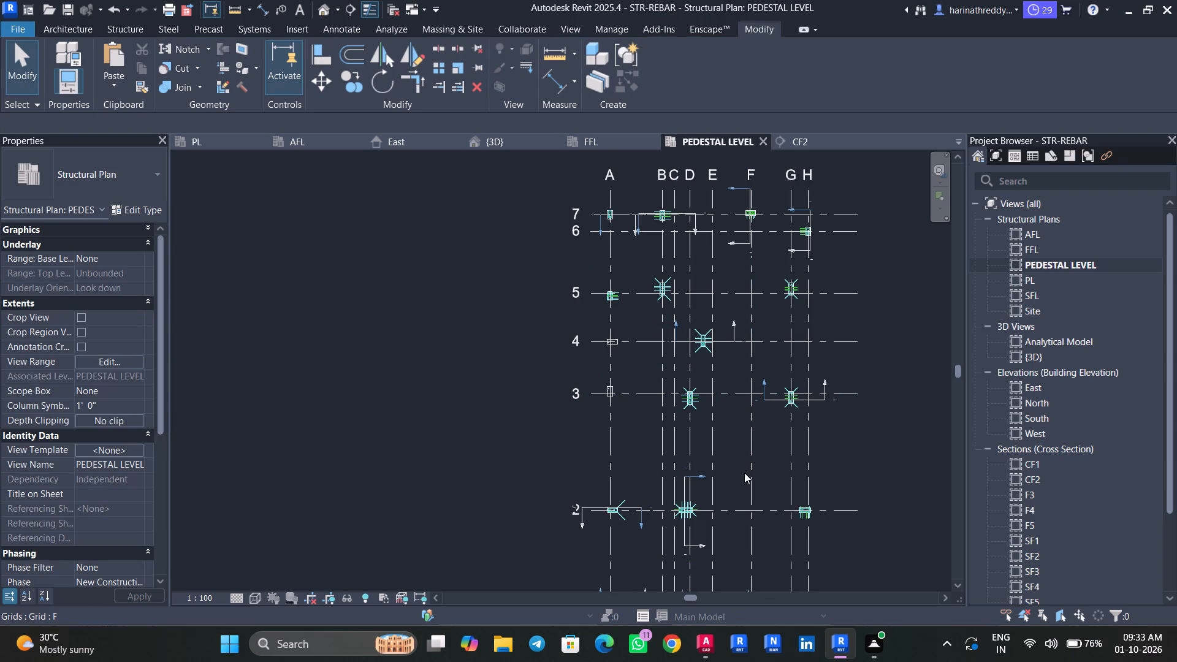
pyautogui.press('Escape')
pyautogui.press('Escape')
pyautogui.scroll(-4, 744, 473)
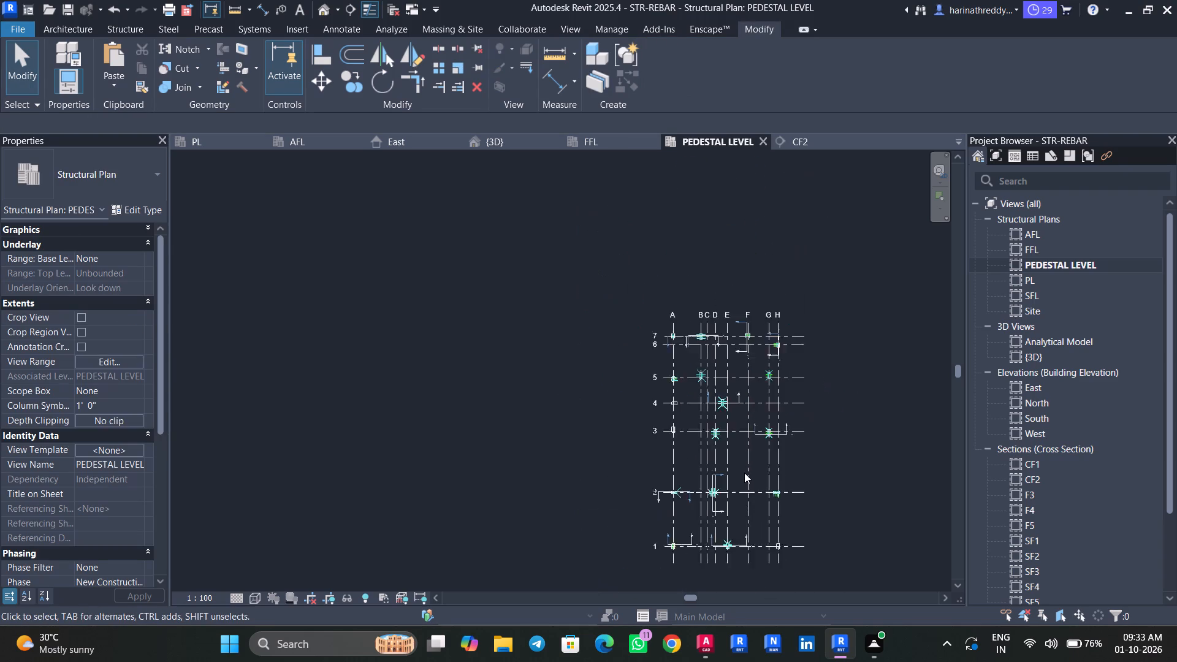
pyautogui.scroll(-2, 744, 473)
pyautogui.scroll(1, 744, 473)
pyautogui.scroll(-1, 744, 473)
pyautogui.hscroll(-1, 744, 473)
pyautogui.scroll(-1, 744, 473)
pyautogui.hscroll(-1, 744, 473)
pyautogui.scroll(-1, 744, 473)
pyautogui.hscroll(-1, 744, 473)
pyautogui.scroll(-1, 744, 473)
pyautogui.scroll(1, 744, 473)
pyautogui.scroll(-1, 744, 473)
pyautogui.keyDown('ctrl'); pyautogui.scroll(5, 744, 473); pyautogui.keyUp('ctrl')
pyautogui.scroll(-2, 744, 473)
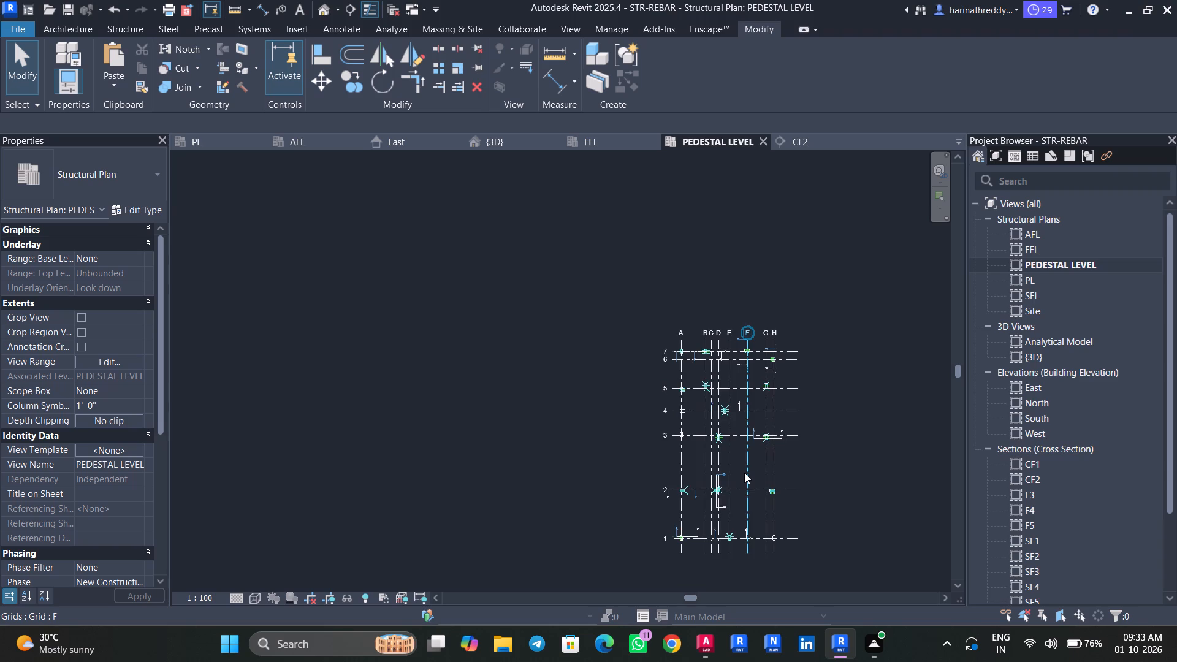
# Check the columns along grid A at grids 3, 4 and 5 for their types and reinforcement.
pyautogui.scroll(-2, 744, 473)
pyautogui.scroll(1, 744, 473)
pyautogui.scroll(-1, 744, 473)
pyautogui.scroll(1, 744, 473)
pyautogui.hscroll(1, 744, 473)
pyautogui.scroll(5, 744, 473)
pyautogui.hscroll(1, 744, 473)
pyautogui.scroll(1, 744, 473)
pyautogui.hscroll(1, 744, 473)
pyautogui.scroll(2, 744, 473)
pyautogui.hscroll(1, 744, 473)
pyautogui.scroll(1, 744, 473)
pyautogui.hscroll(1, 744, 473)
pyautogui.scroll(1, 744, 473)
pyautogui.hscroll(1, 744, 473)
pyautogui.scroll(1, 744, 473)
pyautogui.scroll(-1, 744, 473)
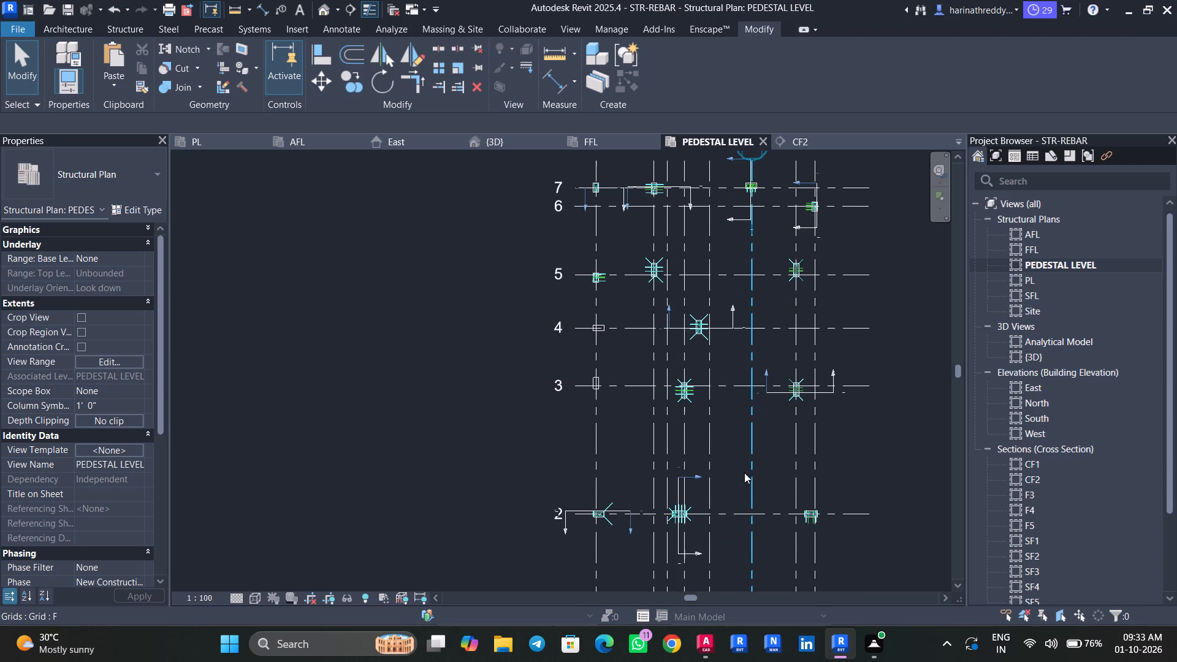
pyautogui.click(636, 349)
pyautogui.rightClick(636, 349)
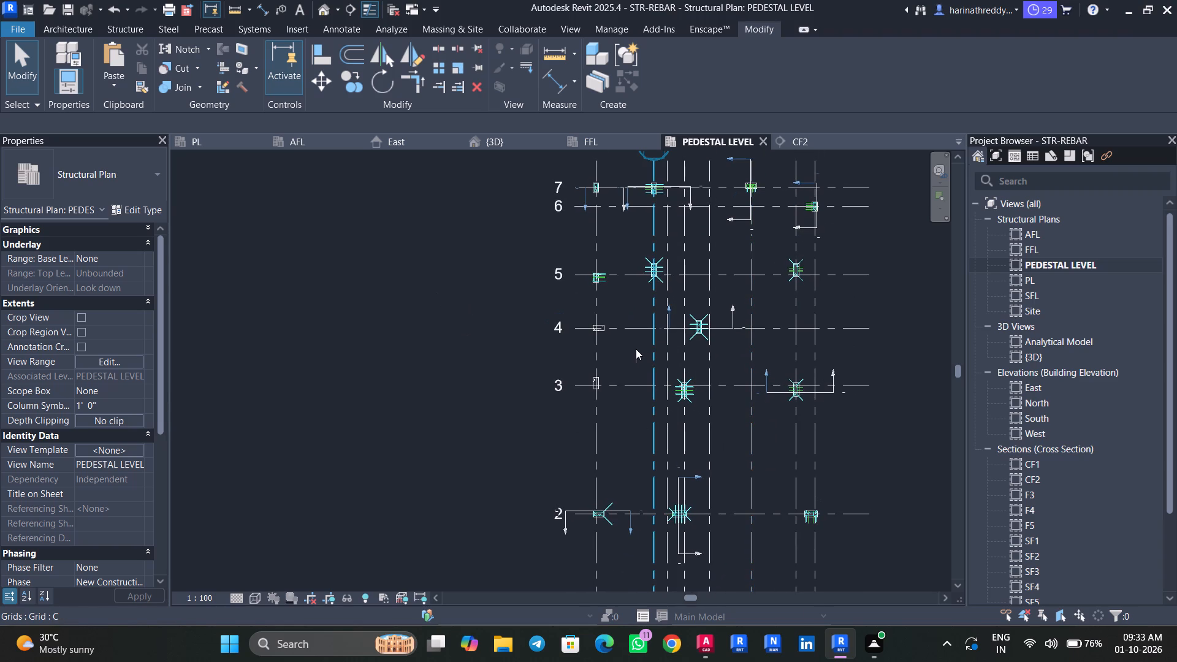
pyautogui.press('Escape')
pyautogui.press('Escape')
pyautogui.scroll(4, 601, 330)
pyautogui.click(601, 329)
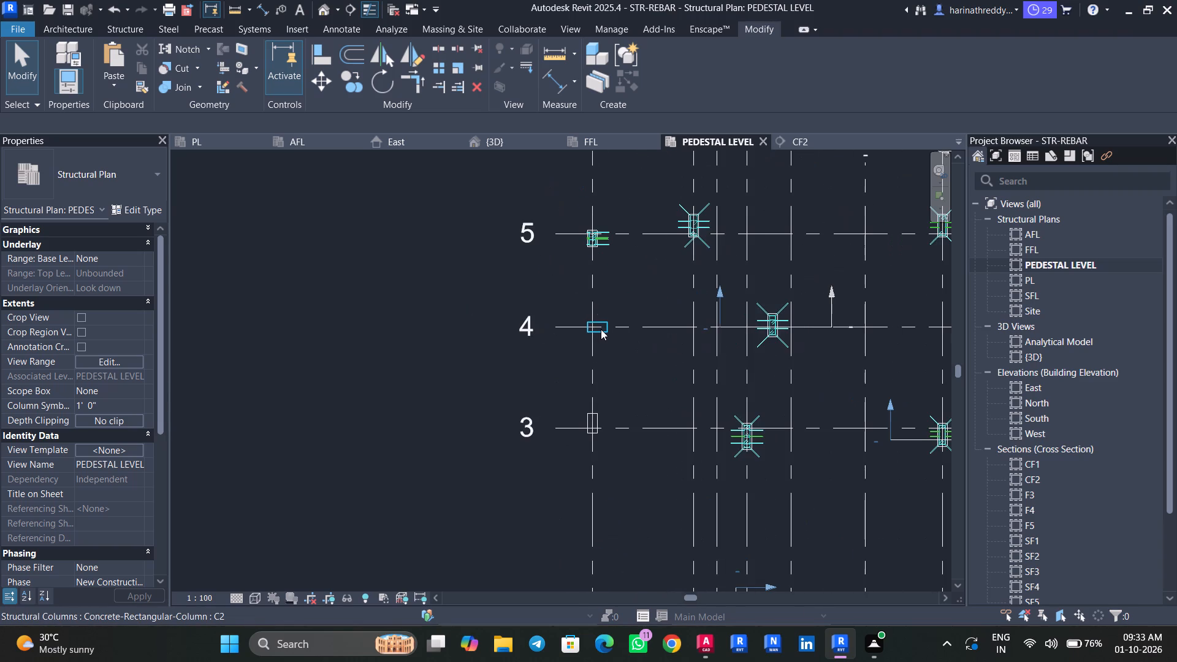
pyautogui.press('Escape')
pyautogui.press('Escape')
pyautogui.click(596, 420)
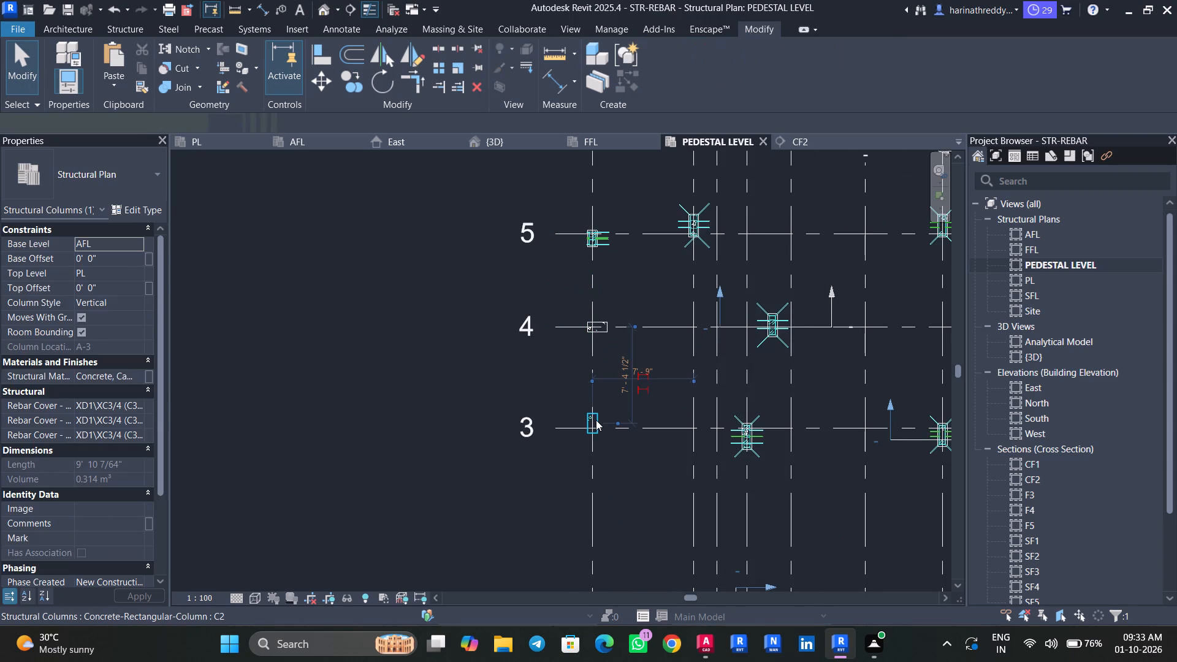
pyautogui.press('Escape')
pyautogui.press('Escape')
pyautogui.press('Escape')
pyautogui.scroll(7, 592, 212)
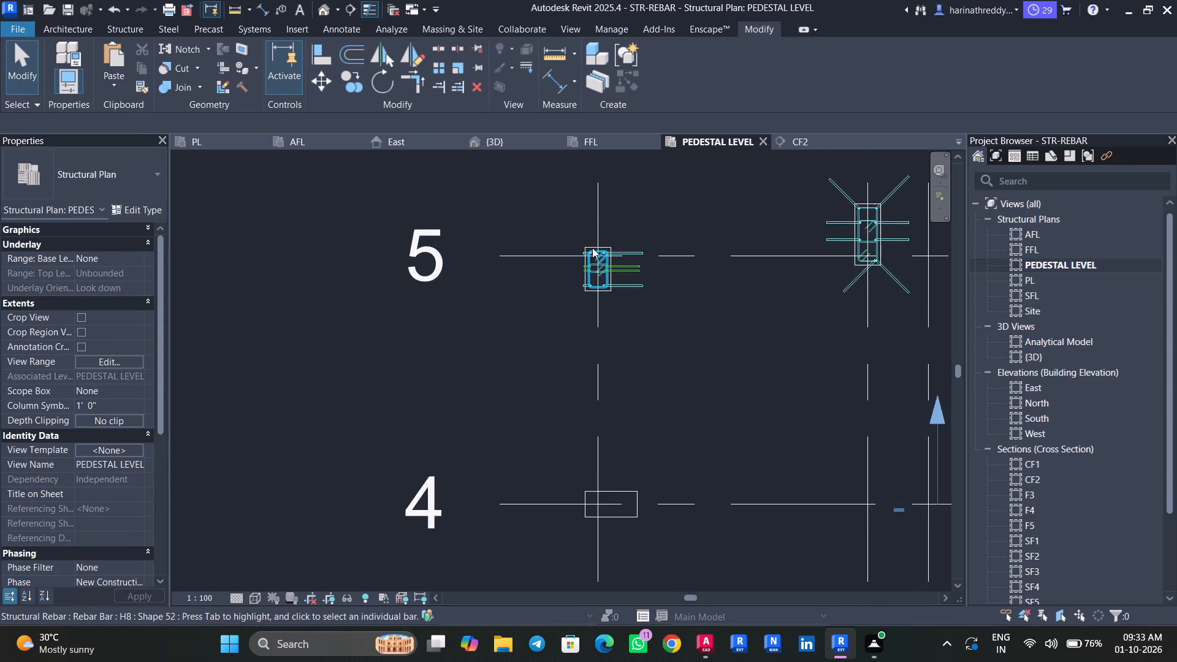
pyautogui.scroll(4, 595, 245)
pyautogui.click(609, 245)
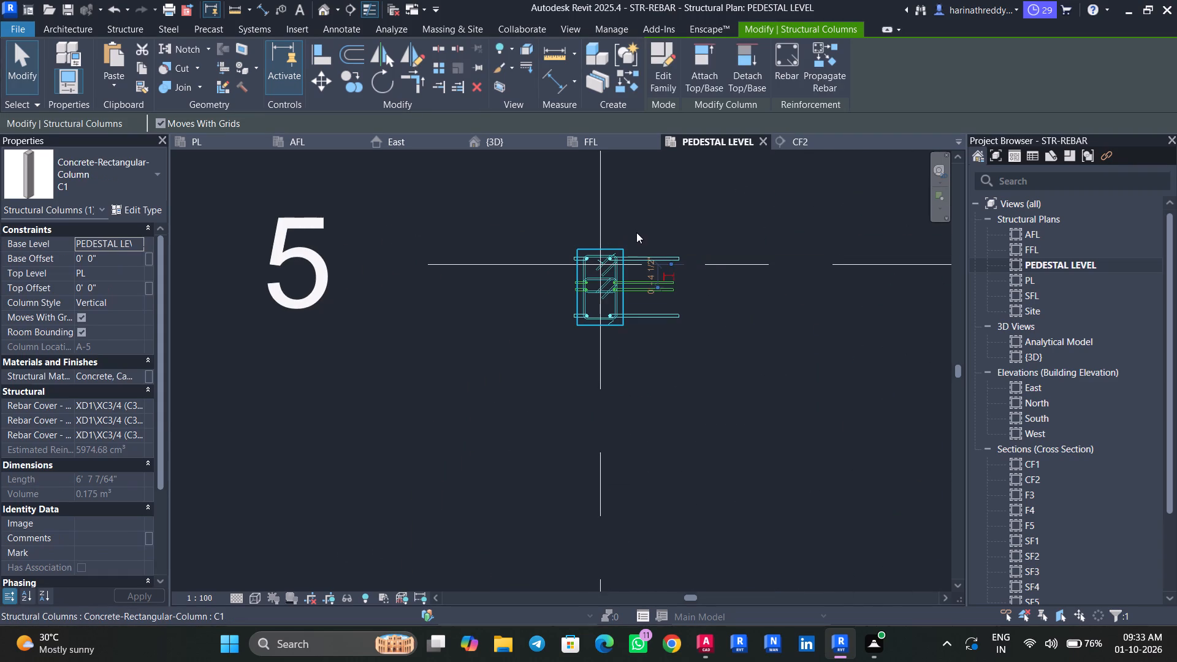
pyautogui.press('Escape')
pyautogui.press('Escape')
pyautogui.press('Escape')
pyautogui.scroll(-3, 665, 344)
pyautogui.scroll(1, 665, 344)
pyautogui.scroll(-2, 665, 344)
pyautogui.scroll(2, 644, 320)
pyautogui.scroll(-1, 644, 320)
pyautogui.scroll(6, 644, 320)
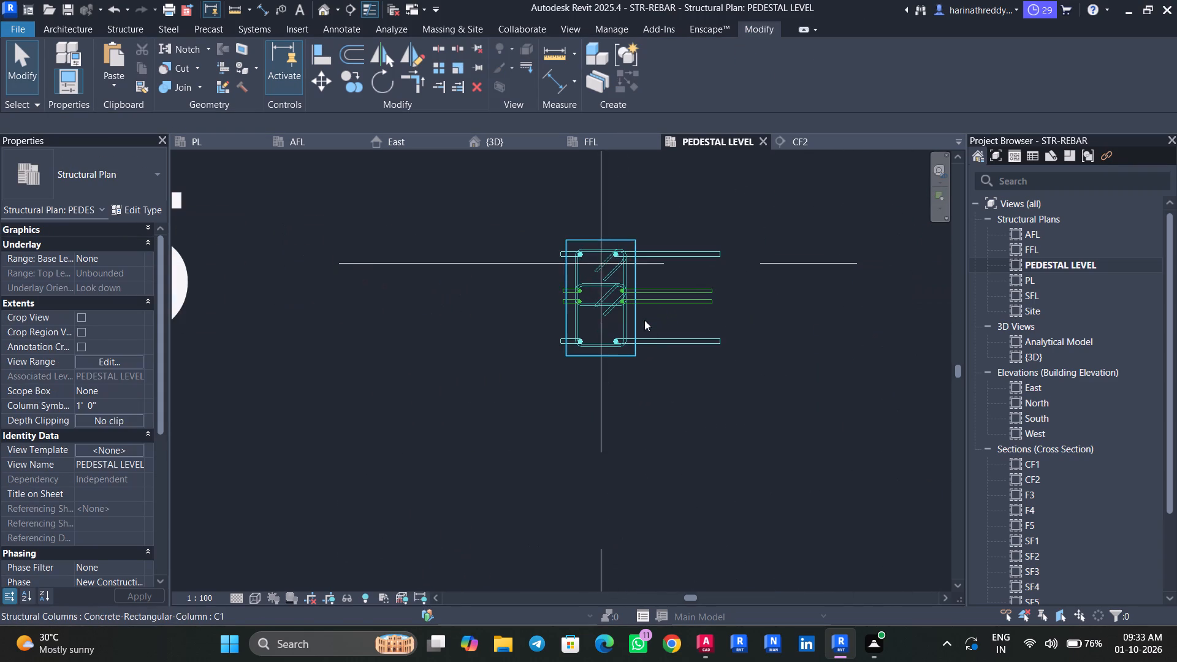
# In the column at grids B and 5, move the misplaced H16 bar from the stirrup's lower right corner into its lower left corner.
pyautogui.moveTo(752, 413); pyautogui.dragTo(579, 369, button='middle')
pyautogui.scroll(-7, 676, 400)
pyautogui.scroll(2, 676, 400)
pyautogui.moveTo(792, 426); pyautogui.dragTo(638, 373, button='middle')
pyautogui.scroll(3, 765, 272)
pyautogui.click(750, 278)
pyautogui.scroll(3, 759, 278)
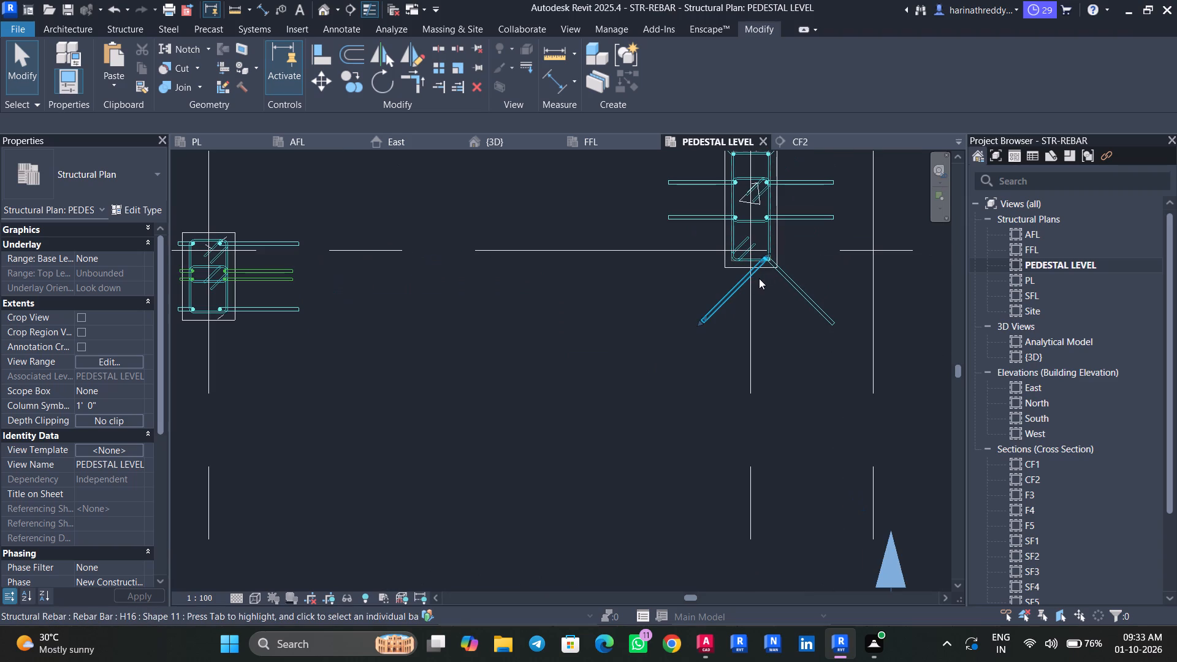
pyautogui.scroll(2, 759, 278)
pyautogui.moveTo(748, 279); pyautogui.dragTo(748, 351, button='middle')
pyautogui.scroll(2, 763, 310)
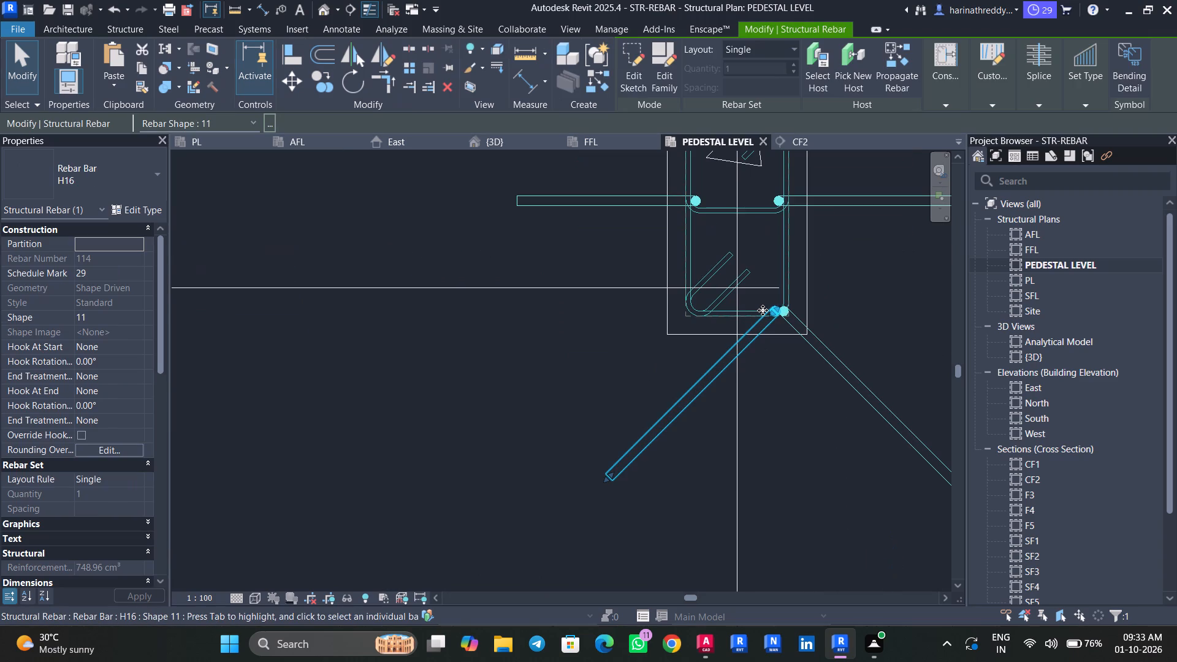
pyautogui.press('Left')
pyautogui.press('Left')
pyautogui.press('Left')
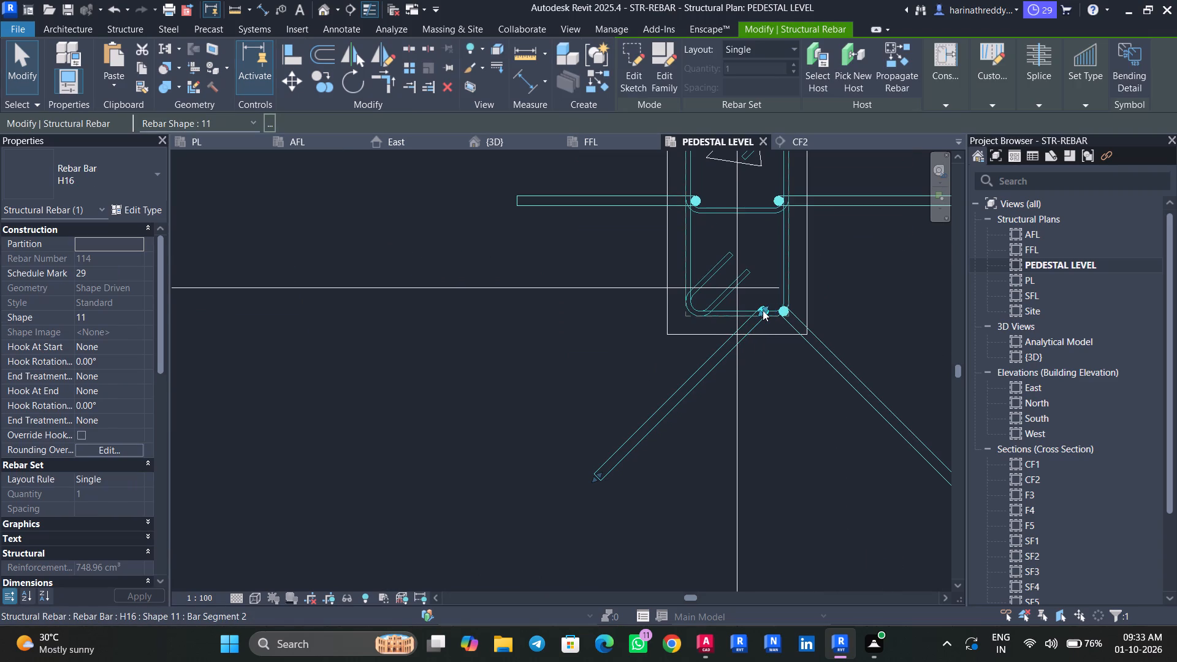
pyautogui.press('Left')
pyautogui.press('Left')
pyautogui.press('Left')
pyautogui.press('Left')
pyautogui.press('Left')
pyautogui.press('Left')
pyautogui.press('Left')
pyautogui.press('Left')
pyautogui.press('Left')
pyautogui.press('Left')
pyautogui.press('Left')
pyautogui.press('Left')
pyautogui.press('Left')
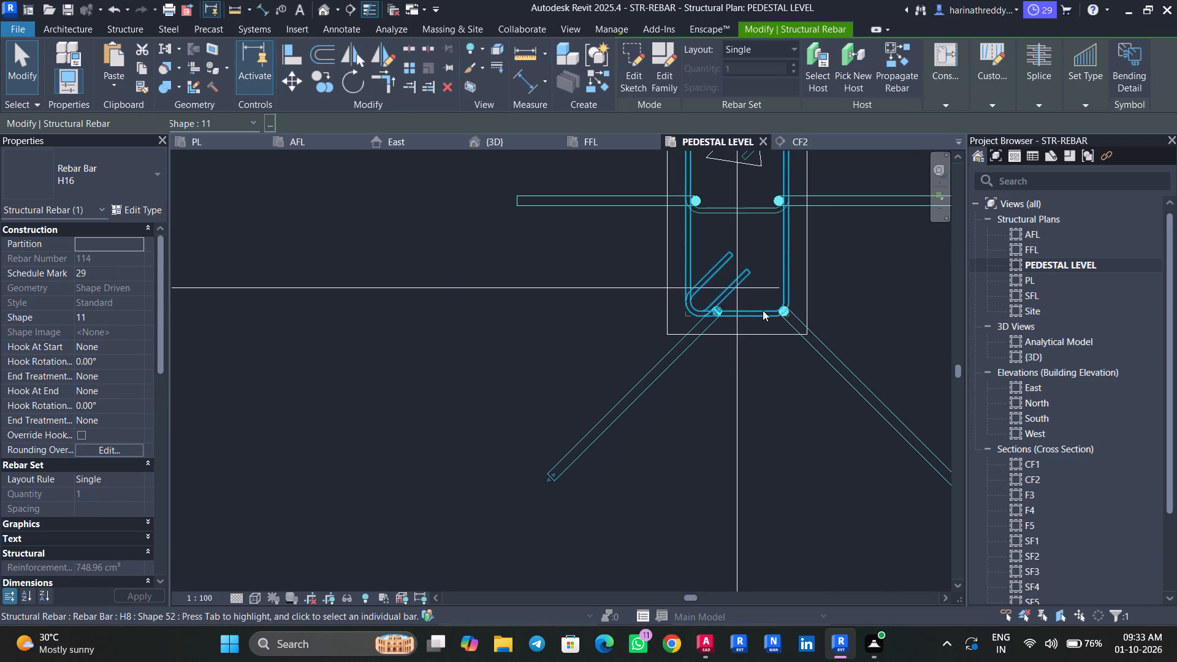
pyautogui.press('Left')
pyautogui.press('Left')
pyautogui.press('Left')
pyautogui.press('Left')
pyautogui.press('Left')
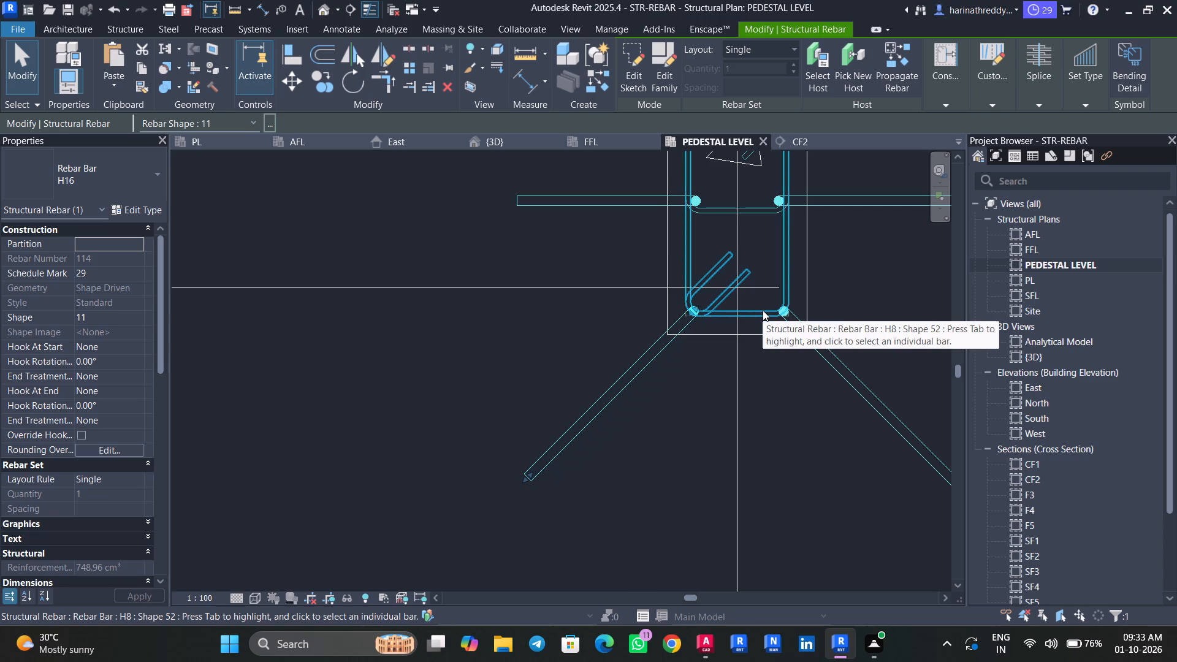
pyautogui.click(694, 306)
pyautogui.press('Escape')
pyautogui.press('Escape')
pyautogui.press('Escape')
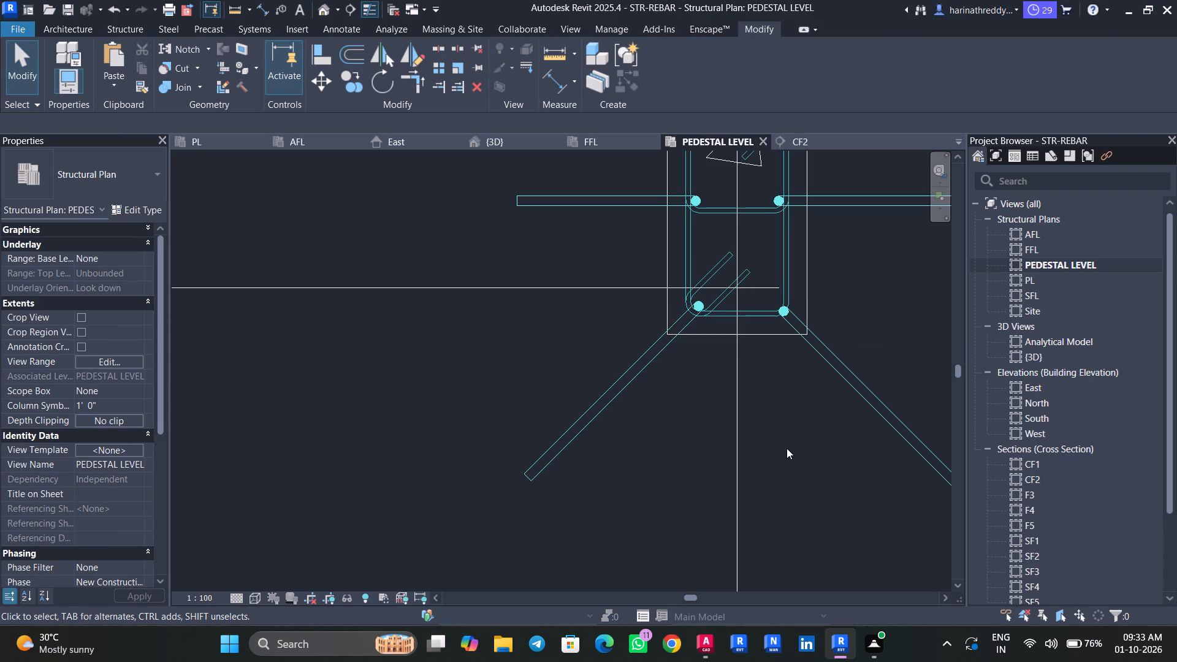
# Propagate the rebar of the C2 column at grids B and 7 to the columns at grids A-4 and A-3, aligned by host.
pyautogui.keyDown('ctrl'); pyautogui.scroll(-4, 787, 448); pyautogui.keyUp('ctrl')
pyautogui.scroll(9, 787, 448)
pyautogui.scroll(-15, 787, 448)
pyautogui.scroll(1, 787, 448)
pyautogui.scroll(-8, 787, 448)
pyautogui.scroll(1, 787, 448)
pyautogui.scroll(-1, 787, 448)
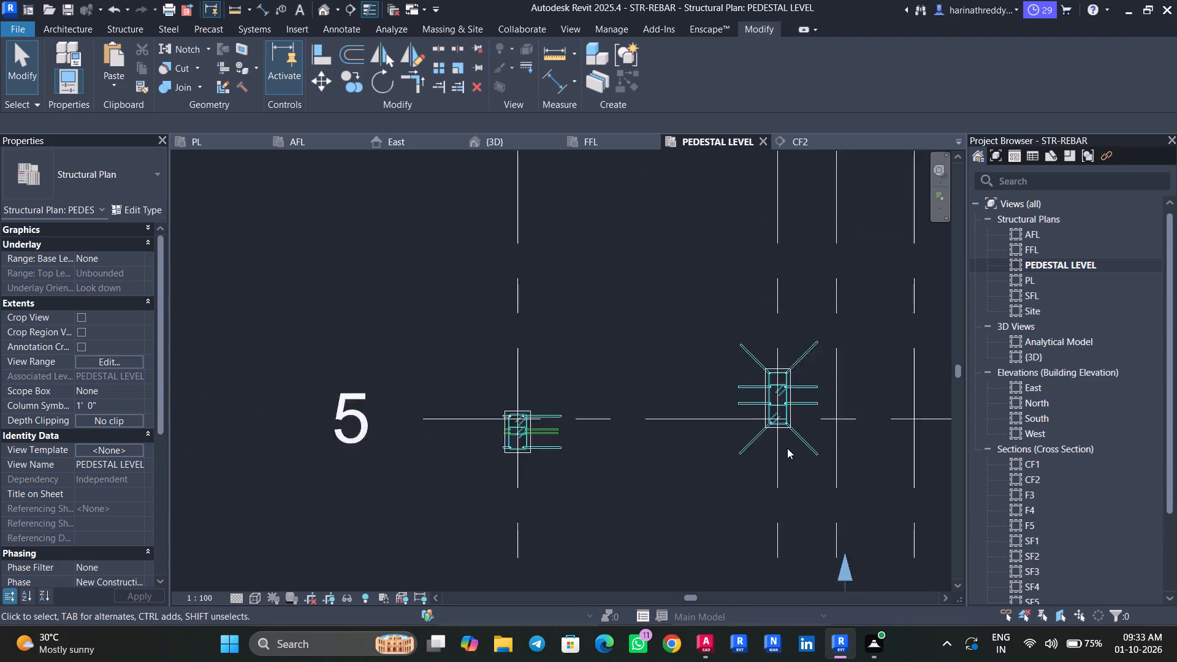
pyautogui.moveTo(609, 485); pyautogui.dragTo(459, 661, button='middle')
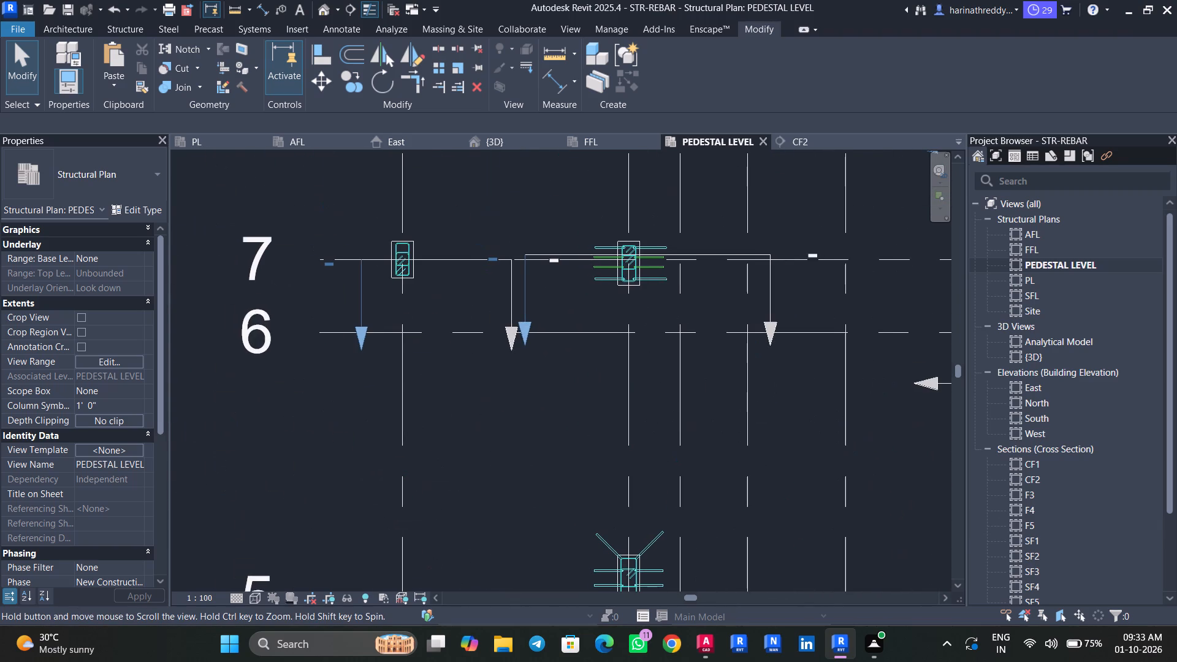
pyautogui.moveTo(459, 661); pyautogui.dragTo(459, 661, button='middle')
pyautogui.scroll(9, 605, 305)
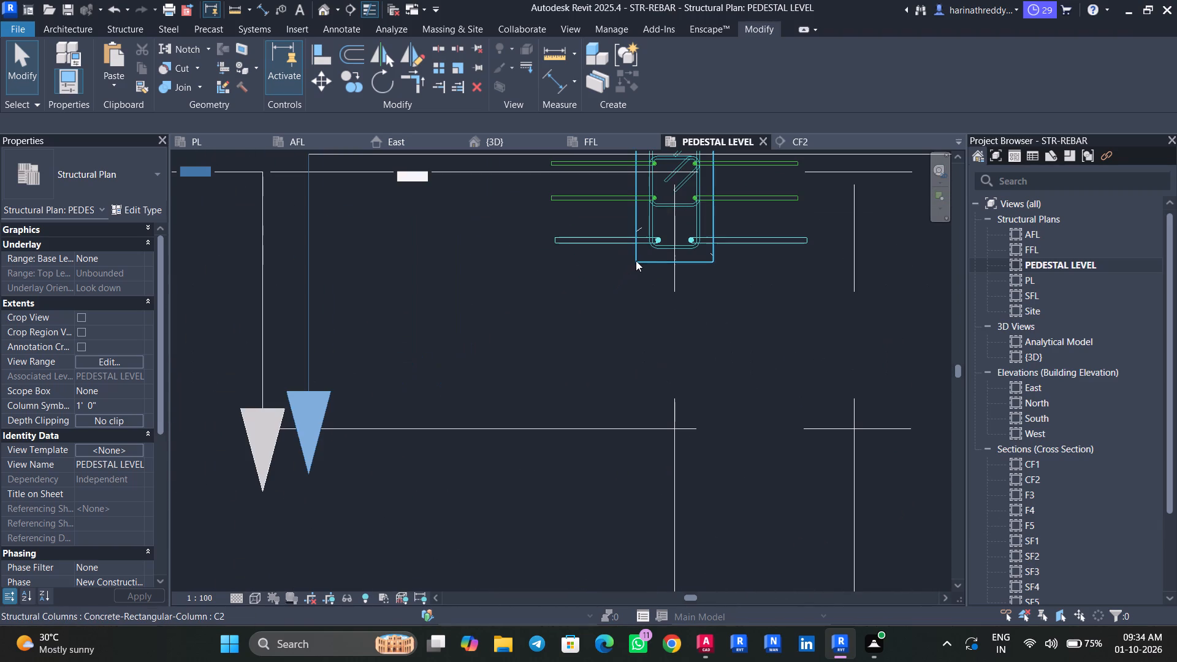
pyautogui.click(636, 261)
pyautogui.scroll(-8, 593, 319)
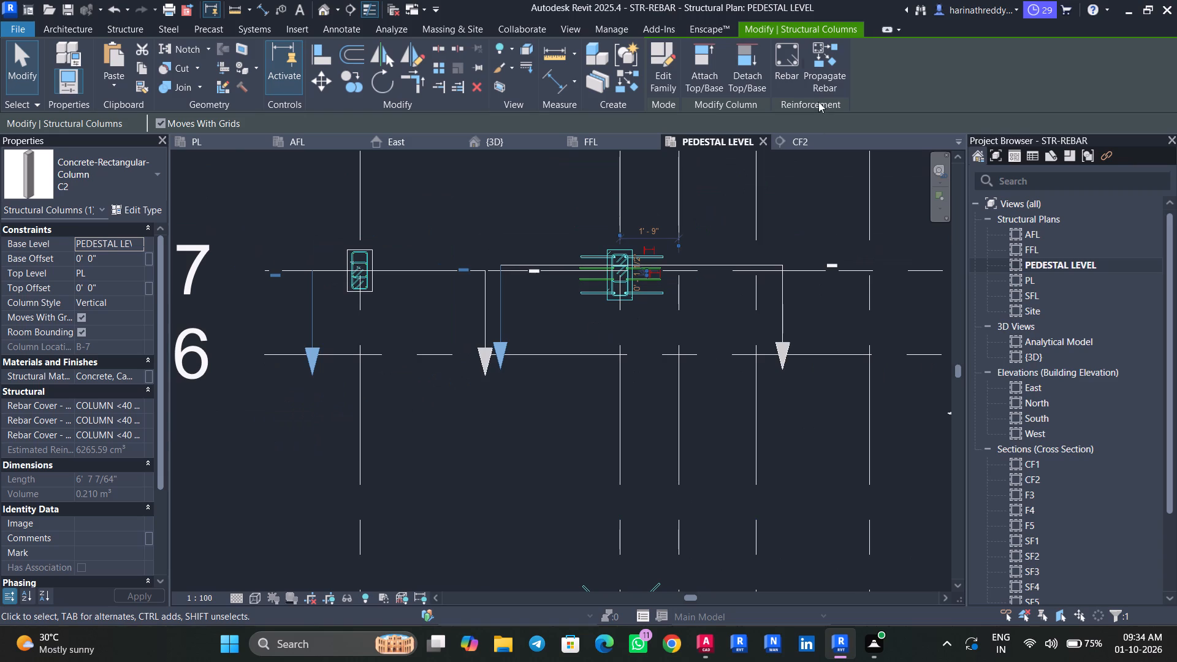
pyautogui.click(820, 79)
pyautogui.scroll(-2, 508, 445)
pyautogui.scroll(1, 508, 445)
pyautogui.scroll(-1, 508, 445)
pyautogui.moveTo(508, 452); pyautogui.dragTo(576, 170, button='middle')
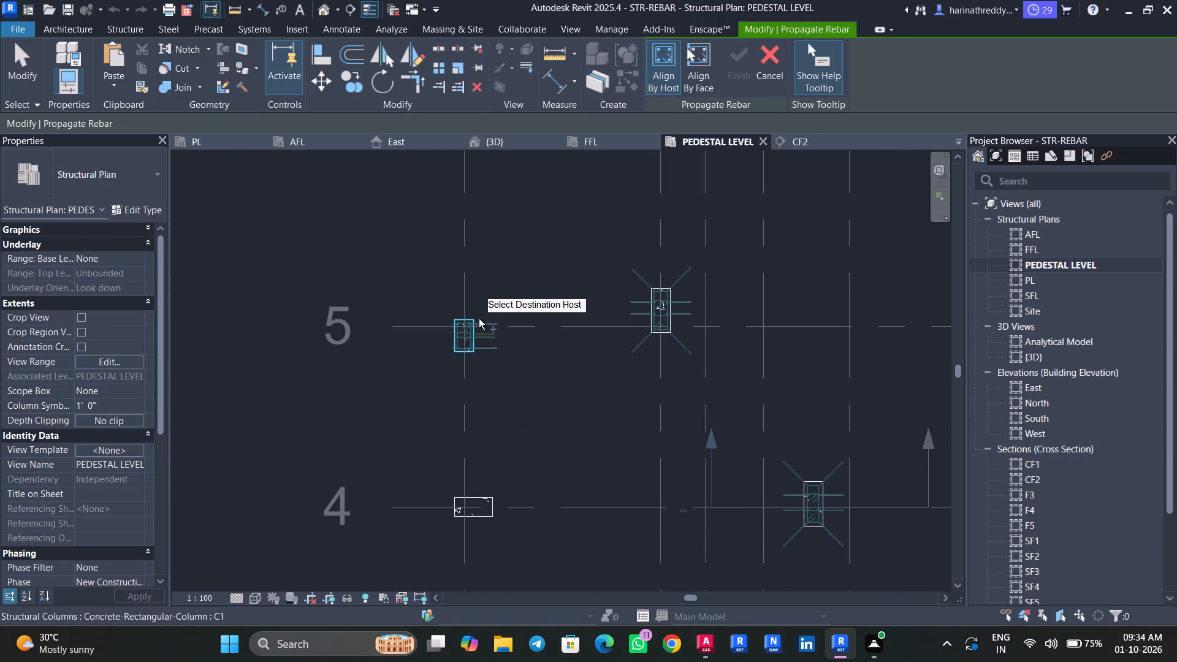
pyautogui.moveTo(479, 454); pyautogui.dragTo(536, 240, button='middle')
pyautogui.click(546, 281)
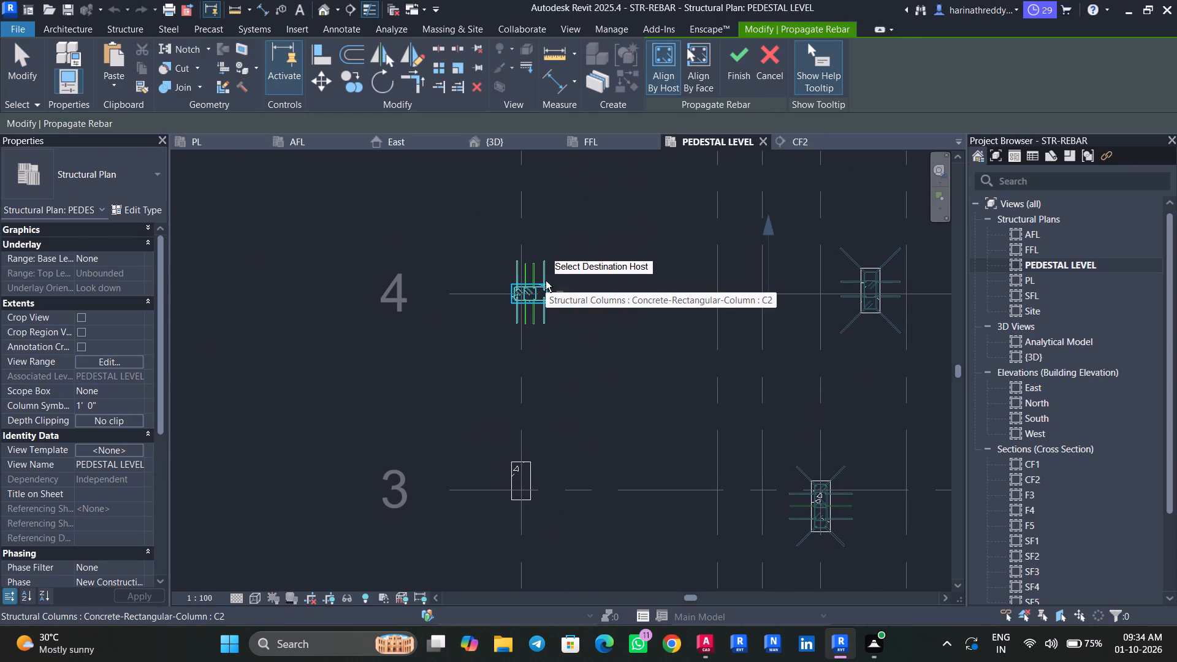
pyautogui.click(522, 478)
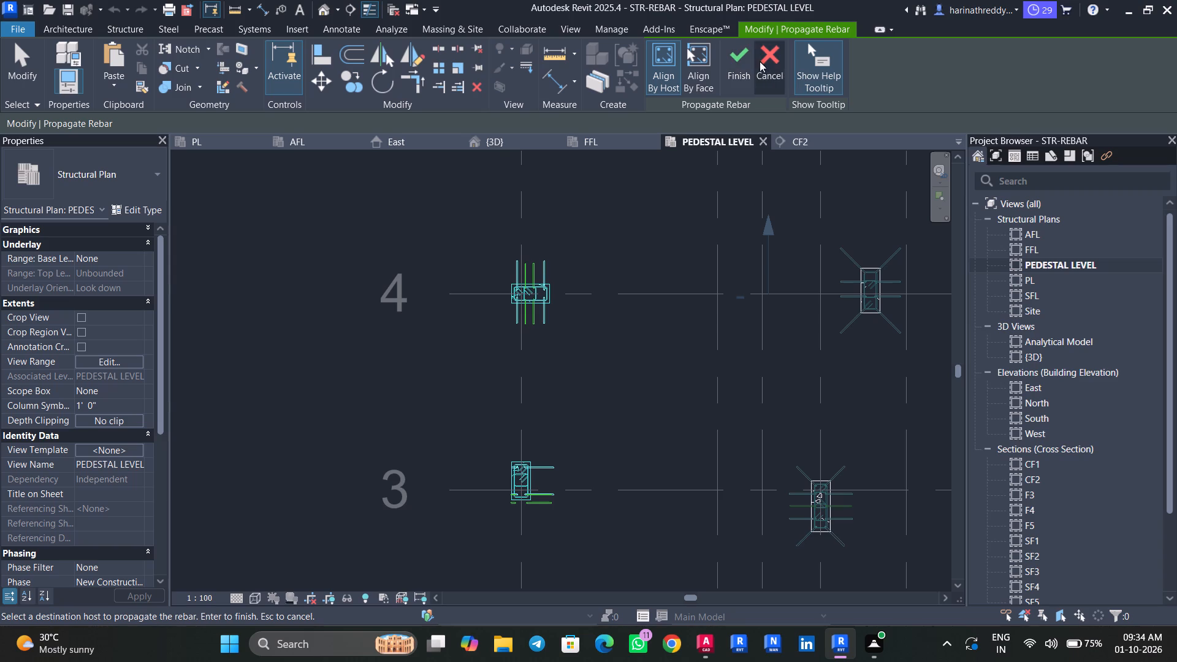
pyautogui.click(736, 59)
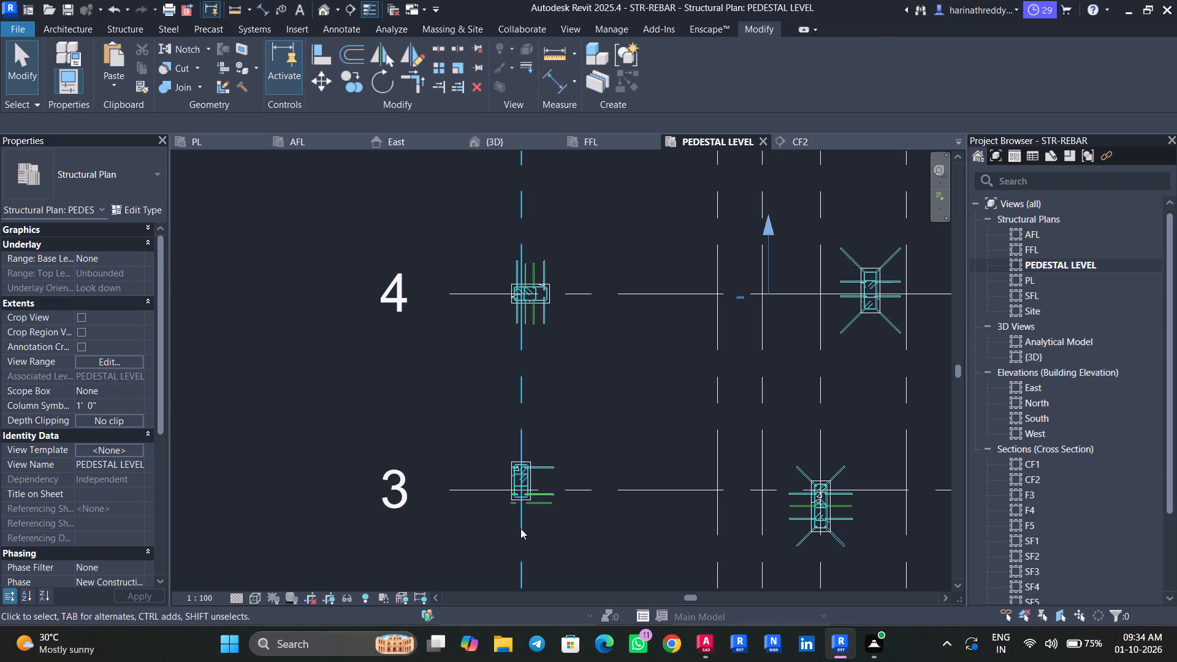
# In the column at grids A and 3, extend the right-hand H12 two-bar set up to the top corner of the middle stirrup.
pyautogui.keyDown('ctrl'); pyautogui.scroll(11, 520, 528); pyautogui.keyUp('ctrl')
pyautogui.scroll(-7, 520, 528)
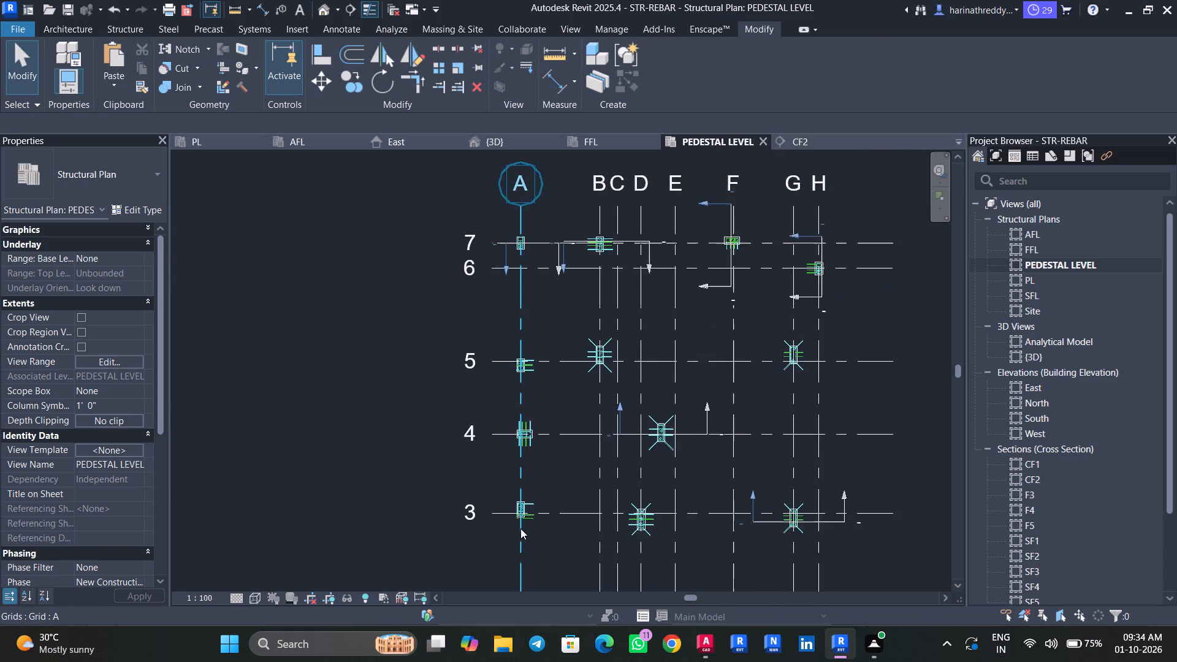
pyautogui.scroll(9, 520, 528)
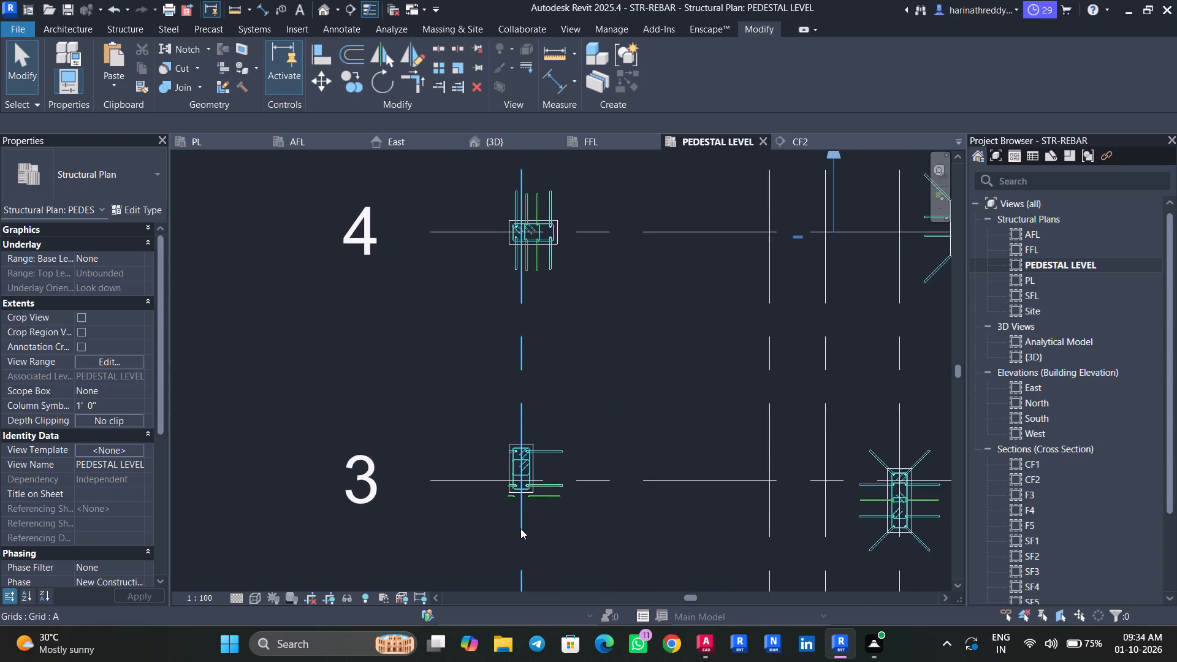
pyautogui.scroll(2, 520, 528)
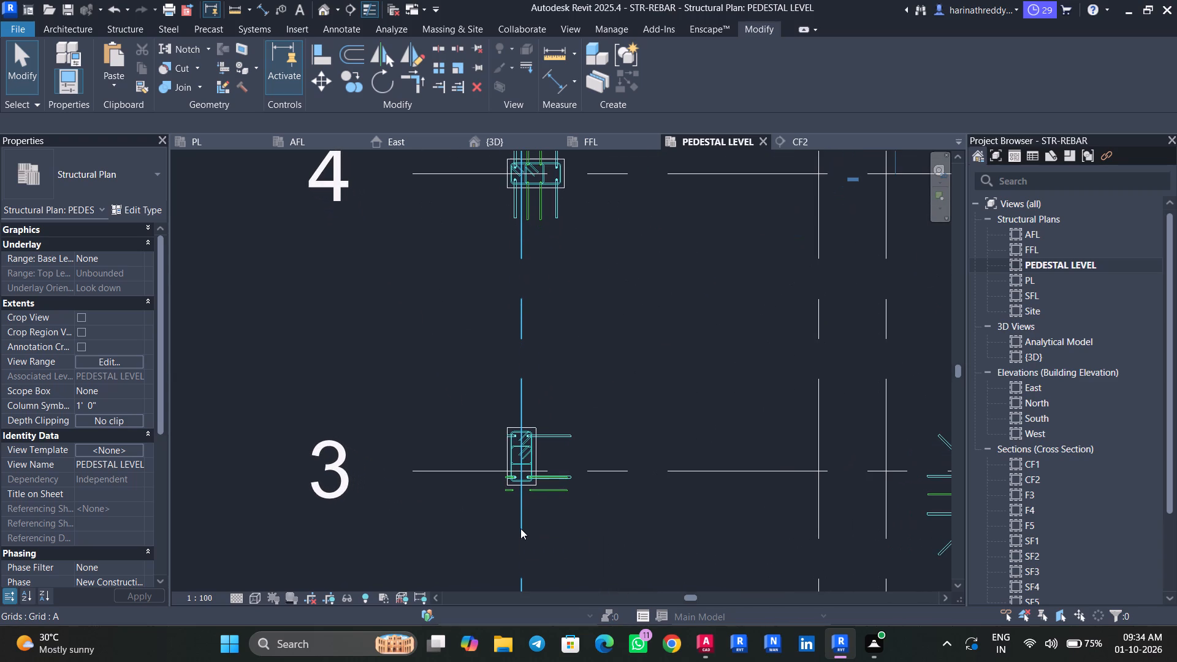
pyautogui.scroll(2, 522, 500)
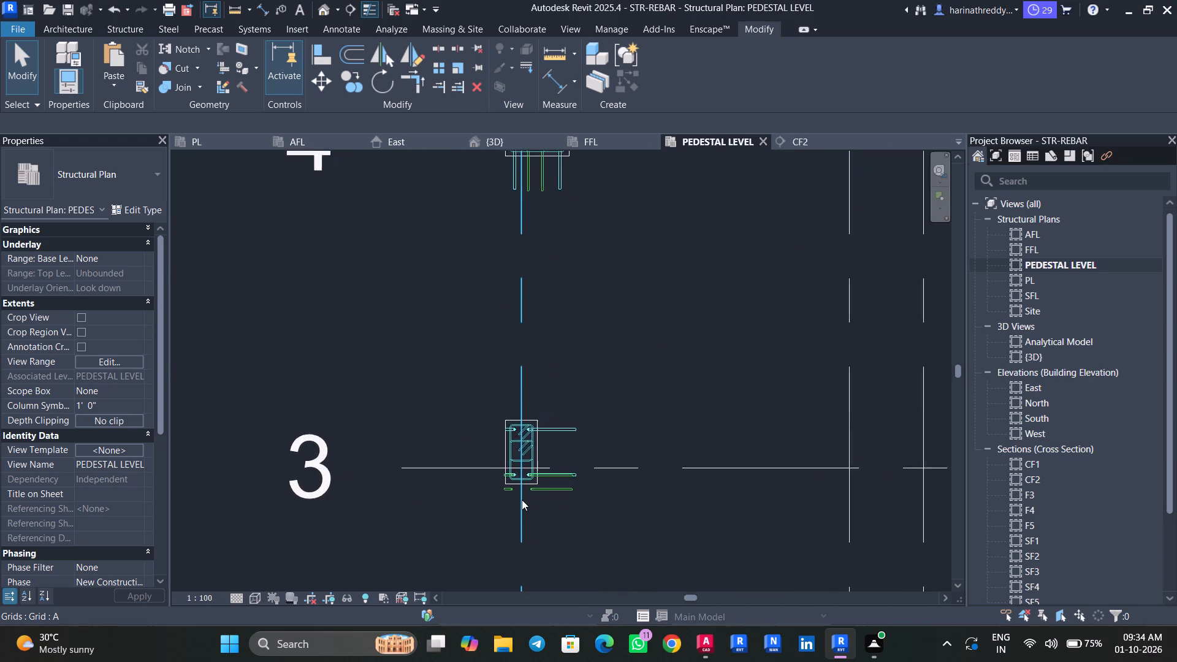
pyautogui.scroll(2, 522, 500)
pyautogui.click(538, 482)
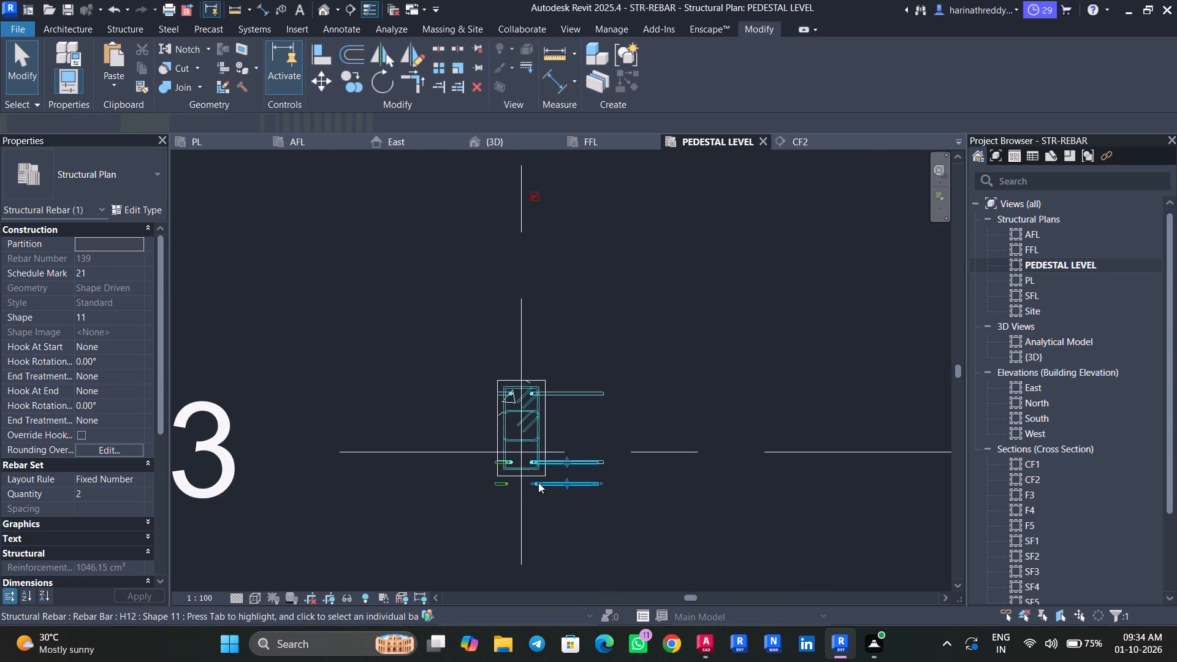
pyautogui.scroll(4, 538, 482)
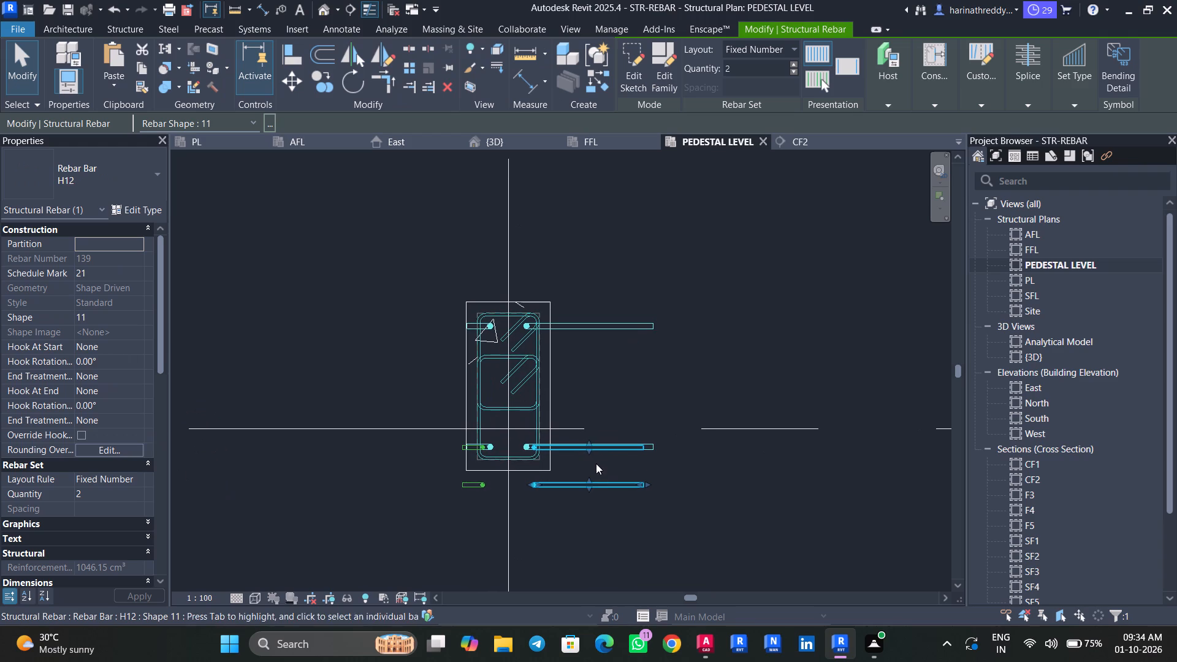
pyautogui.press('Escape')
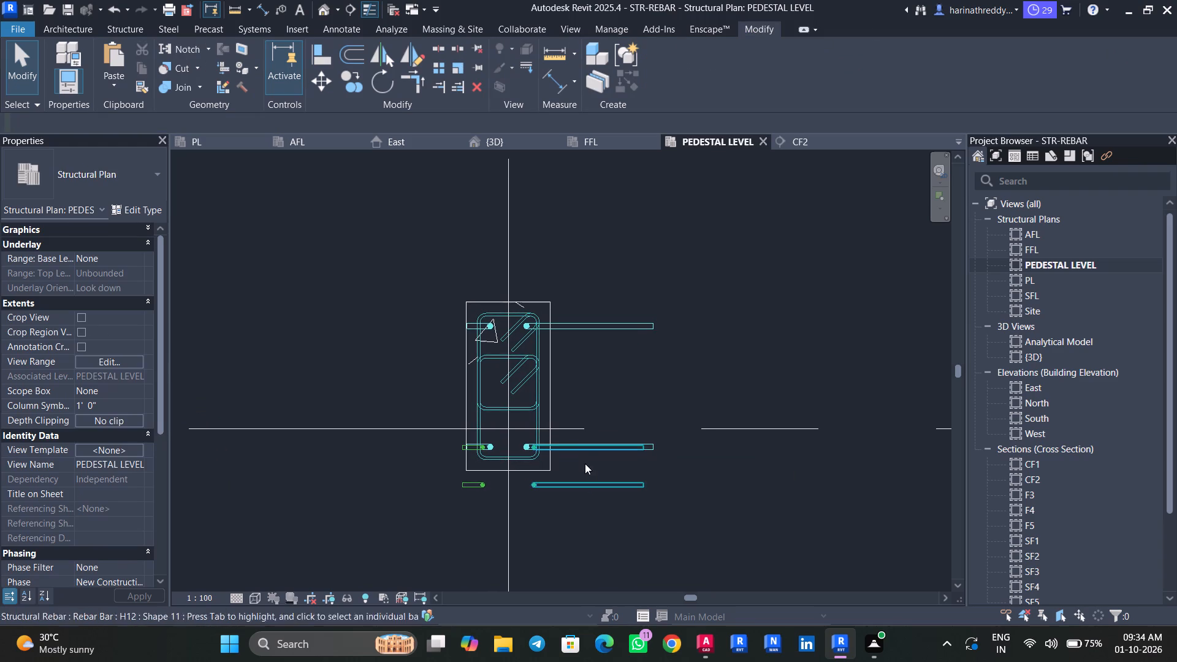
pyautogui.click(582, 485)
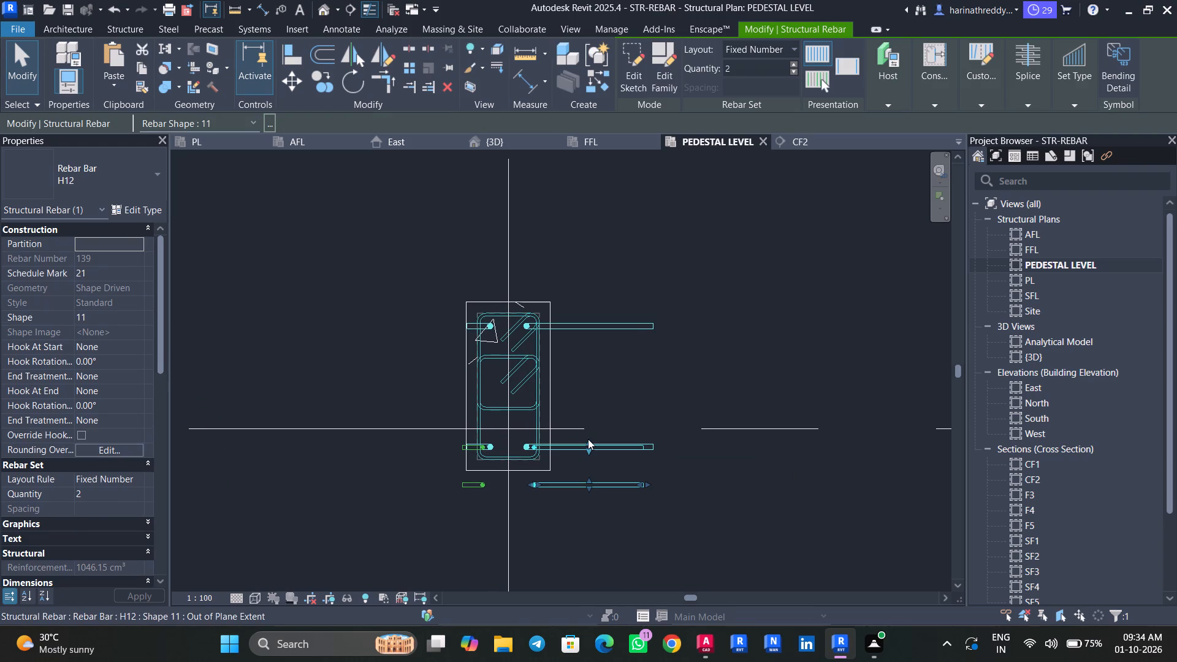
pyautogui.moveTo(588, 439); pyautogui.dragTo(578, 368)
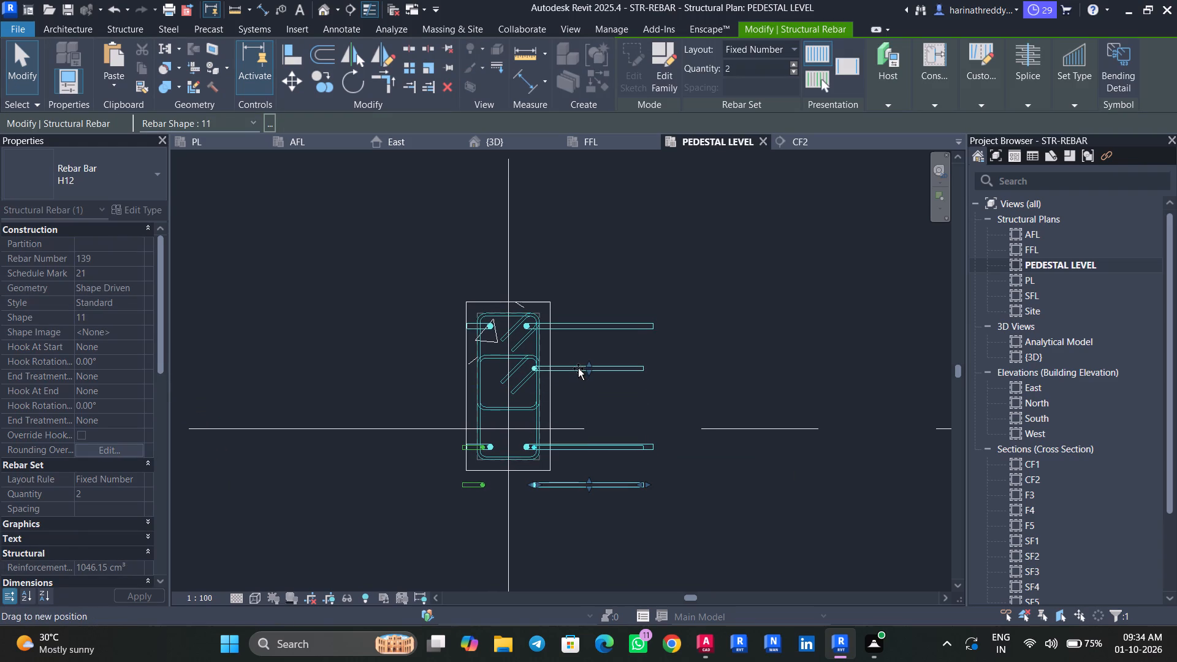
pyautogui.moveTo(578, 368); pyautogui.dragTo(580, 369)
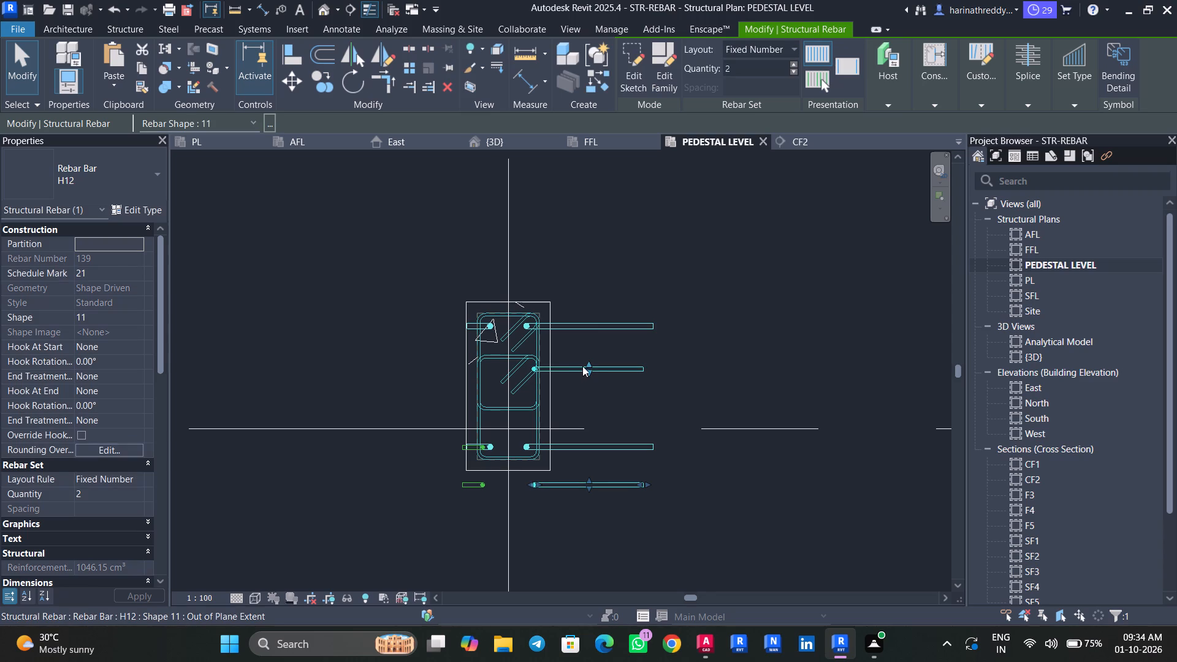
pyautogui.click(585, 364)
pyautogui.press('Escape')
pyautogui.press('Escape')
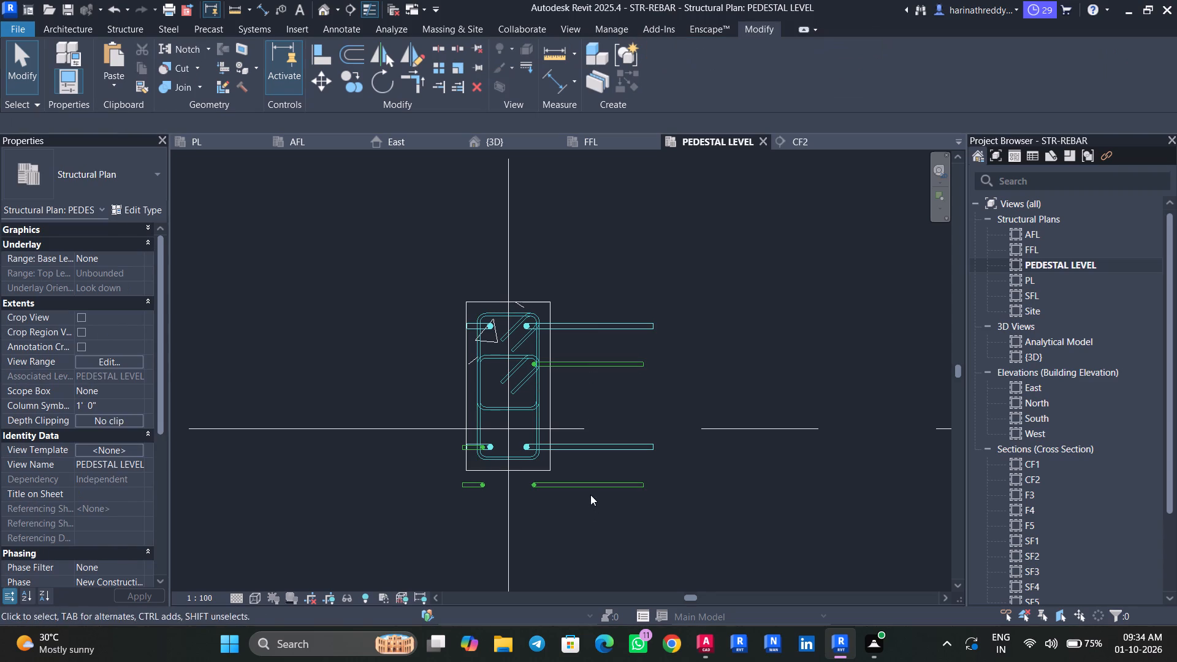
# Bring the lower bar of the same right-hand H12 set from outside the column up to the bottom corner of the middle stirrup.
pyautogui.click(587, 475)
pyautogui.press('Escape')
pyautogui.click(587, 481)
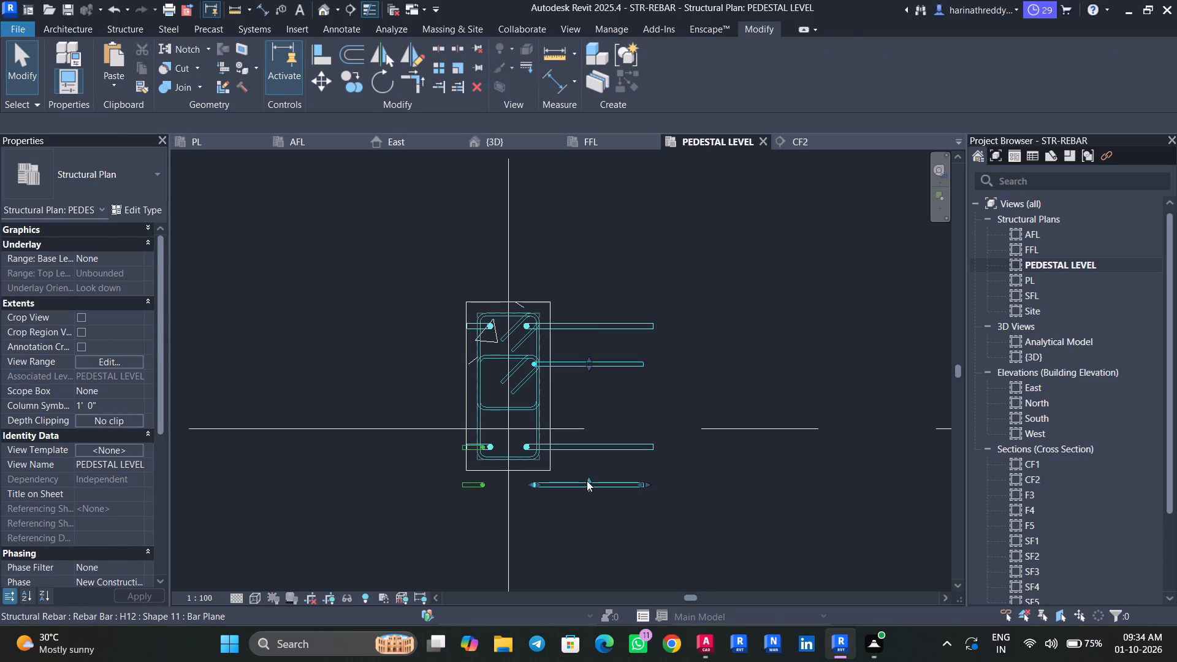
pyautogui.moveTo(587, 479); pyautogui.dragTo(584, 419)
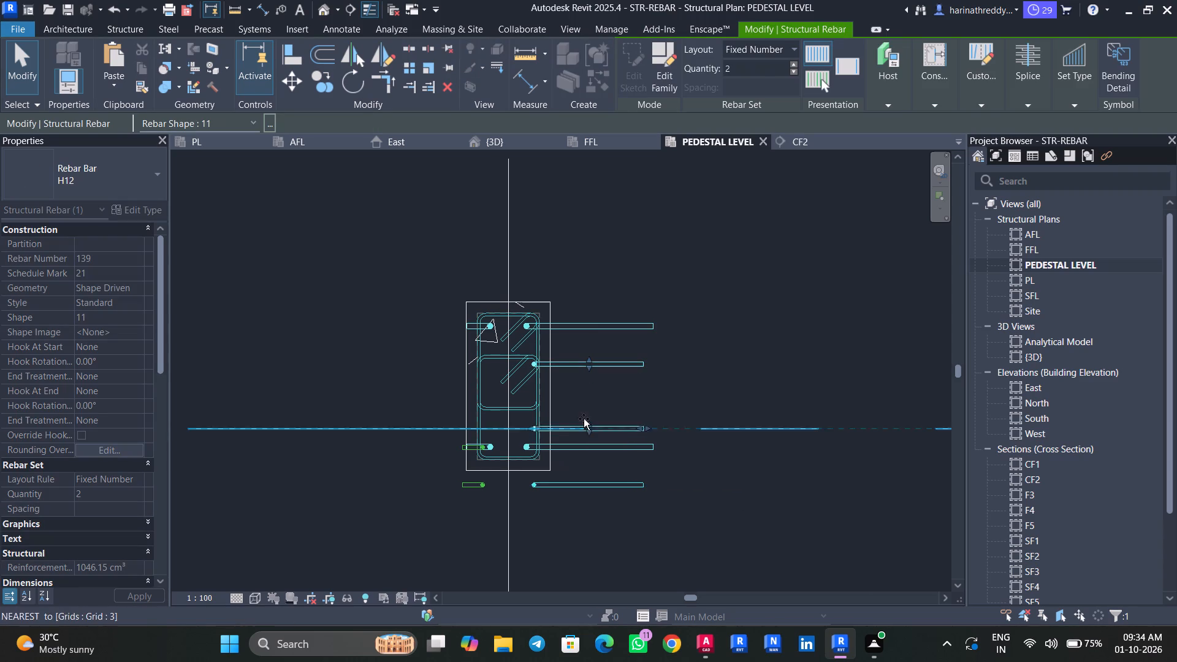
pyautogui.moveTo(584, 419); pyautogui.dragTo(584, 408)
pyautogui.press('Escape')
pyautogui.press('Escape')
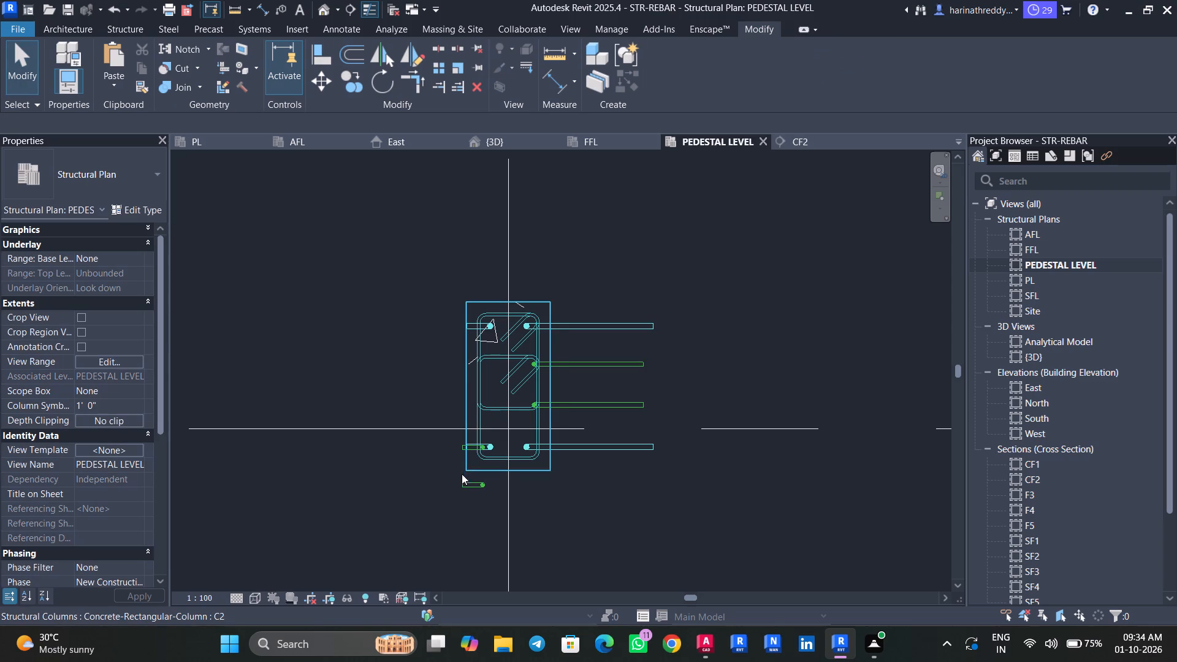
# In the column at grids A and 3, move both bars of the left-hand H12 set up into the middle stirrup's left corners.
pyautogui.click(462, 478)
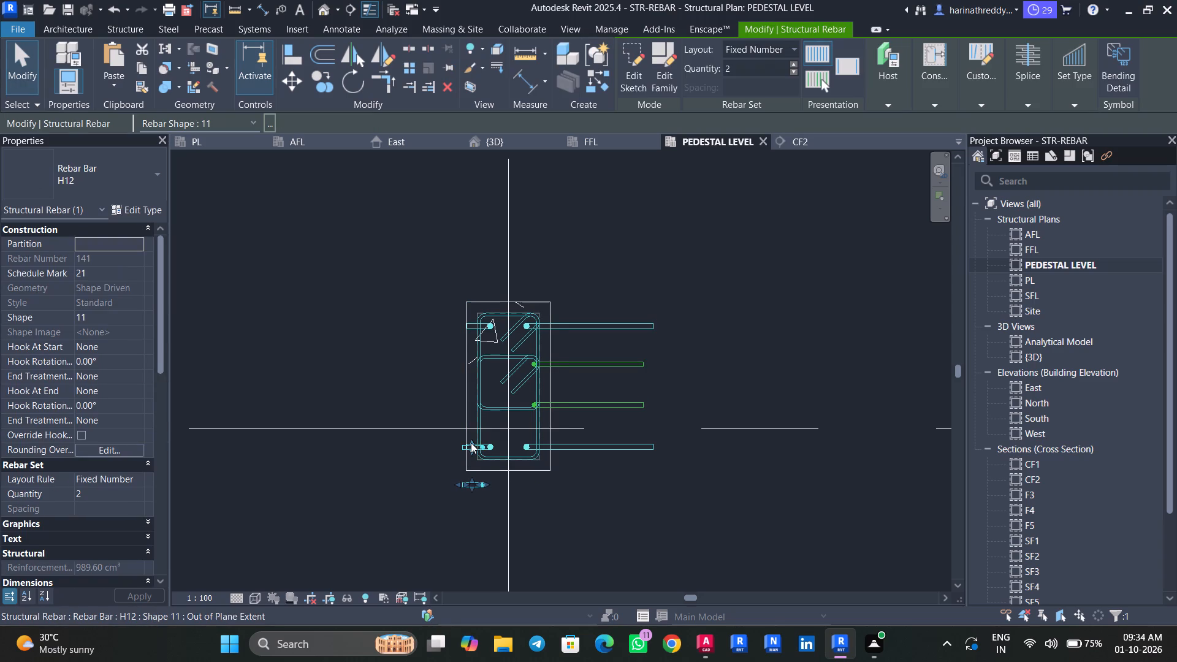
pyautogui.moveTo(471, 443); pyautogui.dragTo(470, 367)
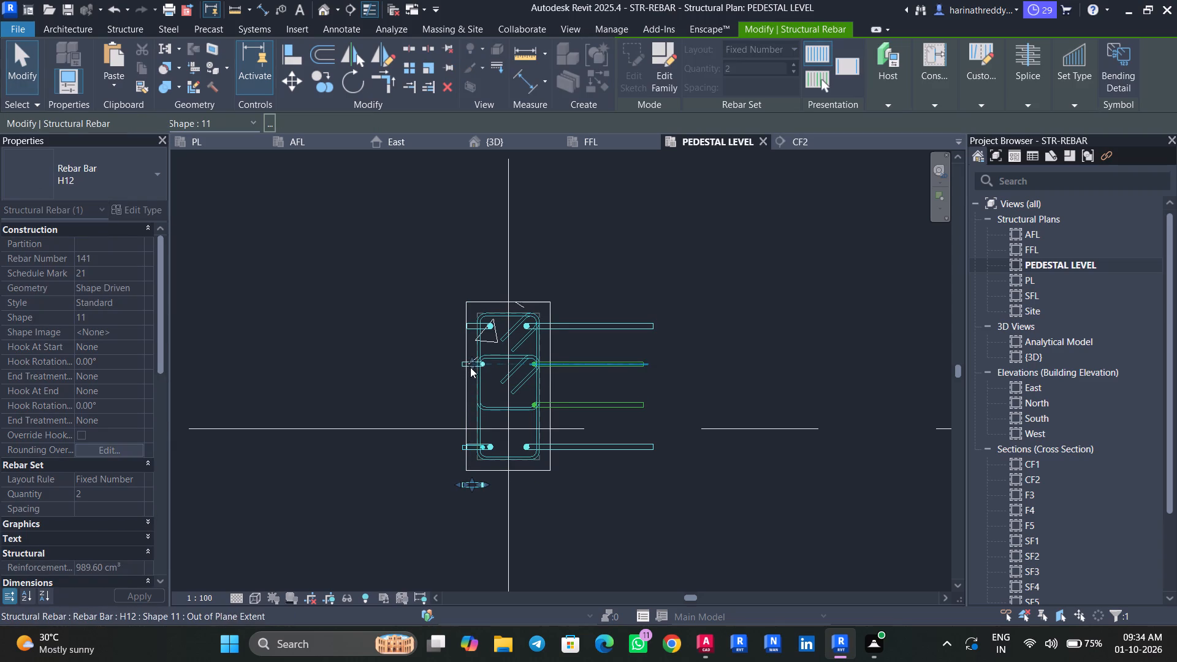
pyautogui.press('Escape')
pyautogui.press('Escape')
pyautogui.click(469, 490)
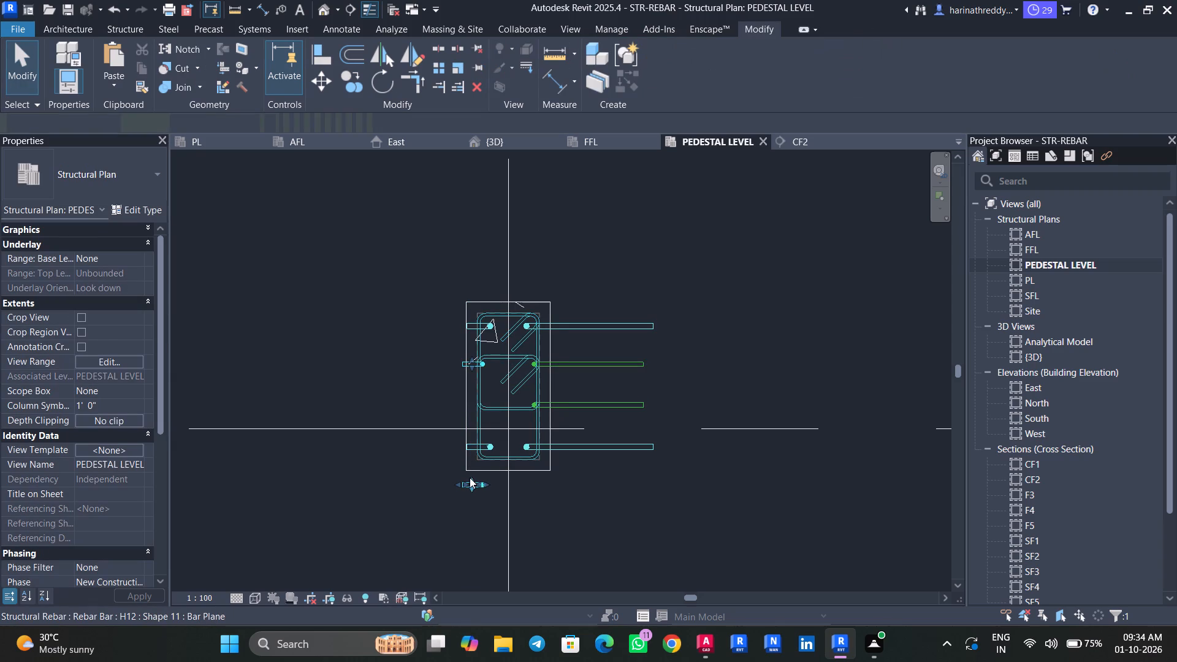
pyautogui.moveTo(470, 477); pyautogui.dragTo(466, 401)
pyautogui.press('Escape')
pyautogui.press('Escape')
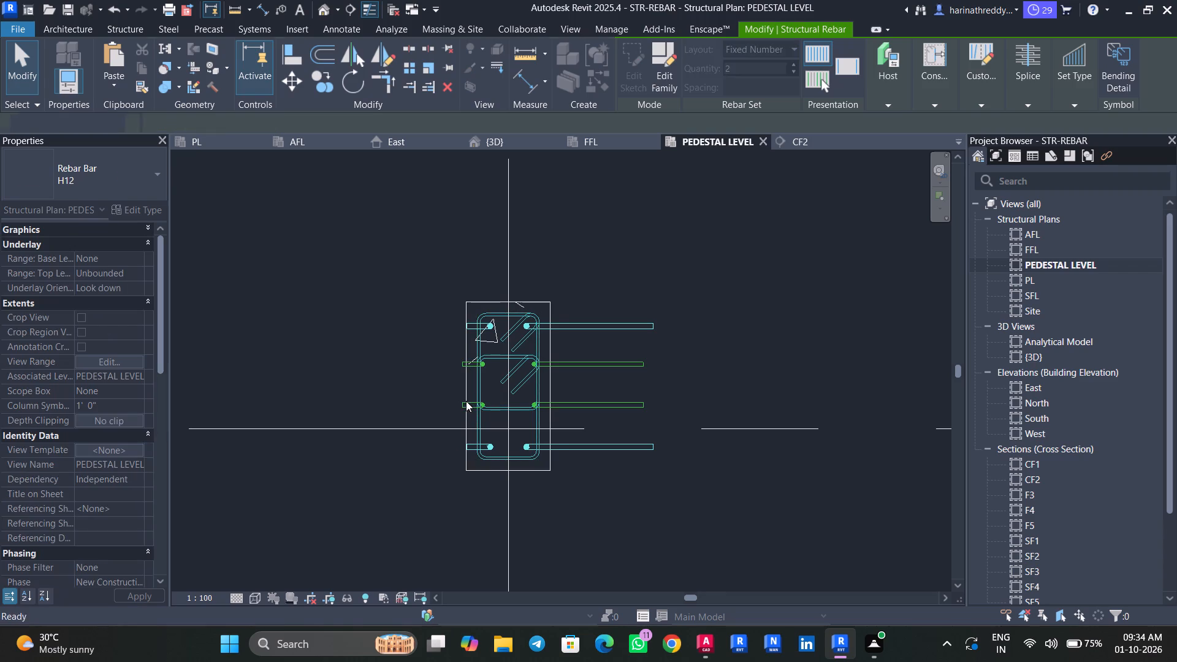
# Nudge the left-hand H16 two-bar set outward against the outer stirrup's left leg.
pyautogui.keyDown('ctrl'); pyautogui.scroll(5, 524, 348); pyautogui.keyUp('ctrl')
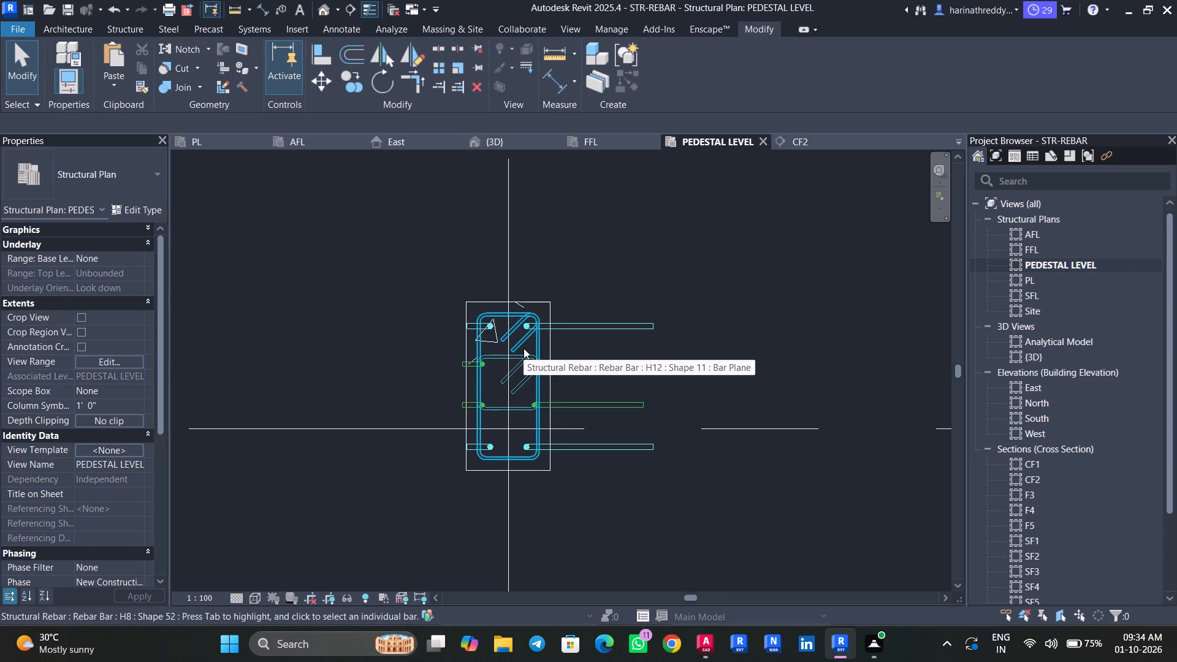
pyautogui.keyDown('ctrl'); pyautogui.scroll(5, 524, 348); pyautogui.keyUp('ctrl')
pyautogui.scroll(-5, 524, 348)
pyautogui.scroll(10, 524, 348)
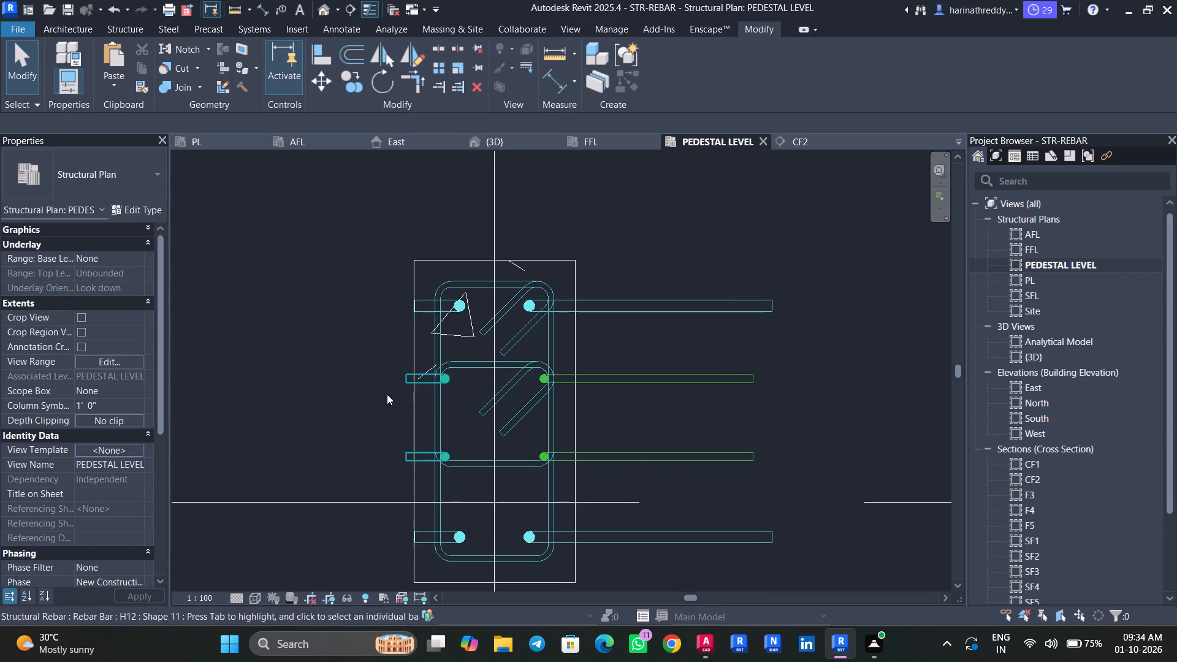
pyautogui.click(419, 387)
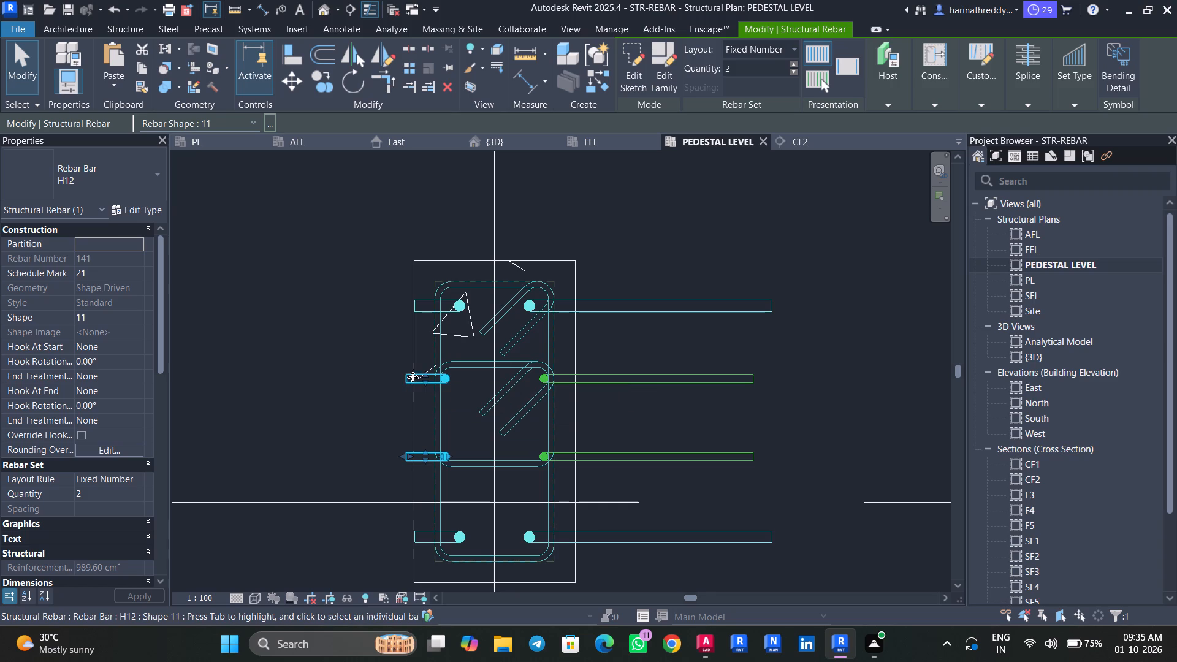
pyautogui.press('Escape')
pyautogui.press('Escape')
pyautogui.click(456, 308)
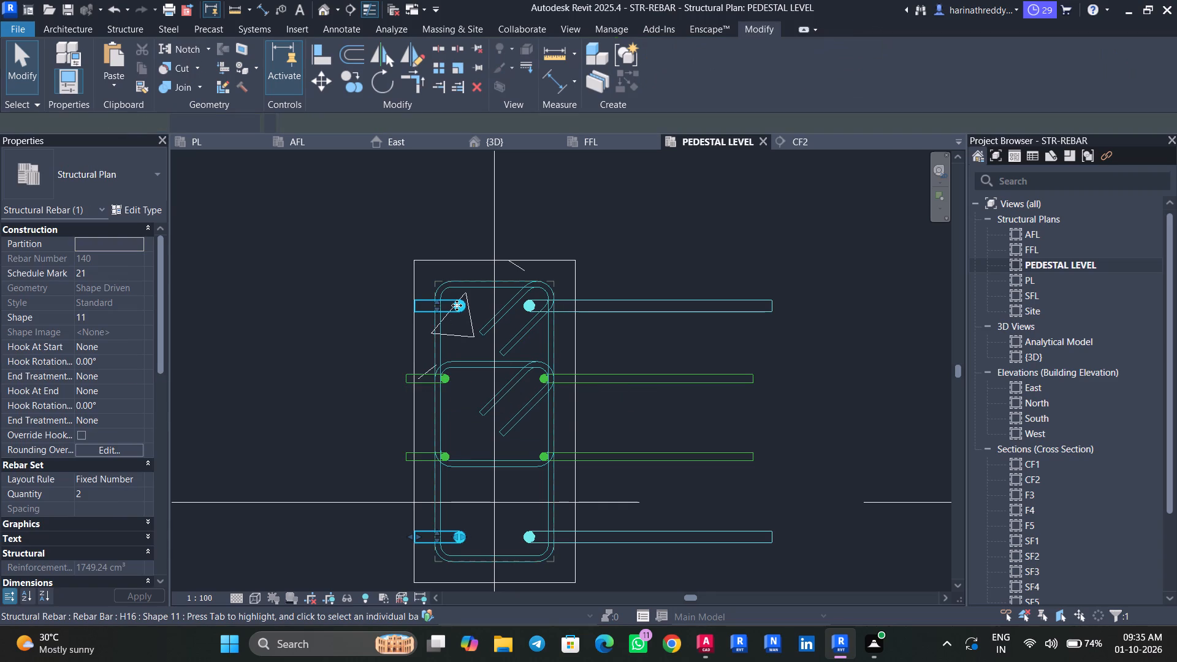
pyautogui.press('Left')
pyautogui.press('Left')
pyautogui.press('Left')
pyautogui.click(454, 323)
pyautogui.press('Left')
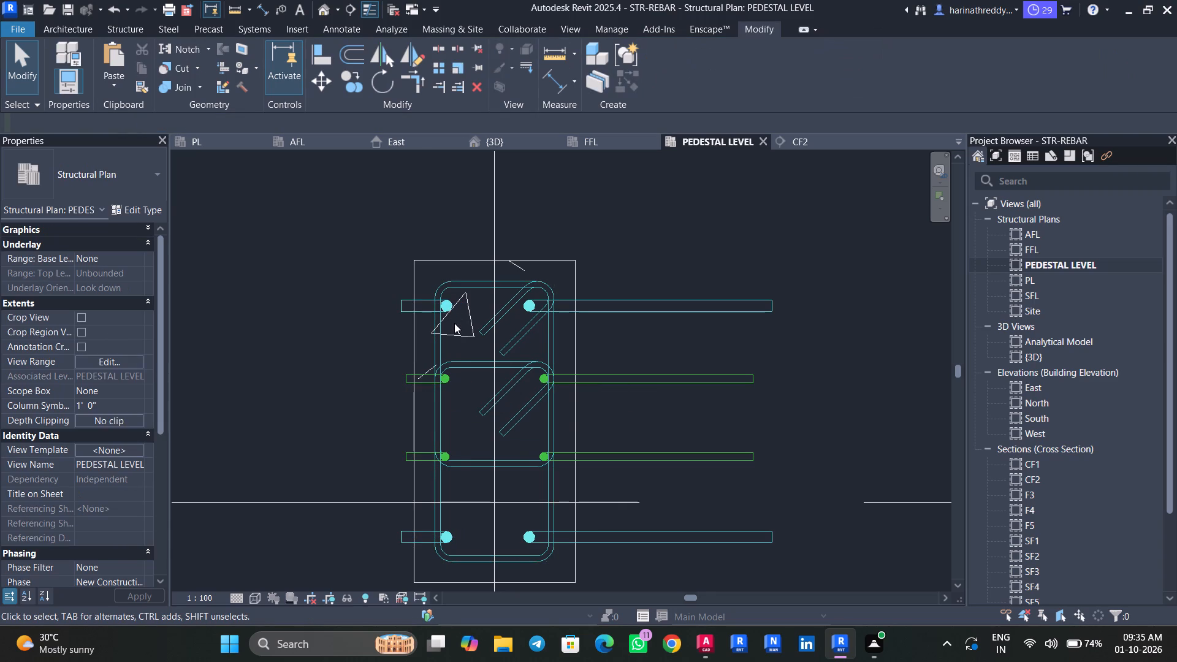
pyautogui.press('Up')
pyautogui.press('Escape')
pyautogui.press('Escape')
# Raise the upper bar of the left-hand H16 set into the outer stirrup's top corner.
pyautogui.click(423, 308)
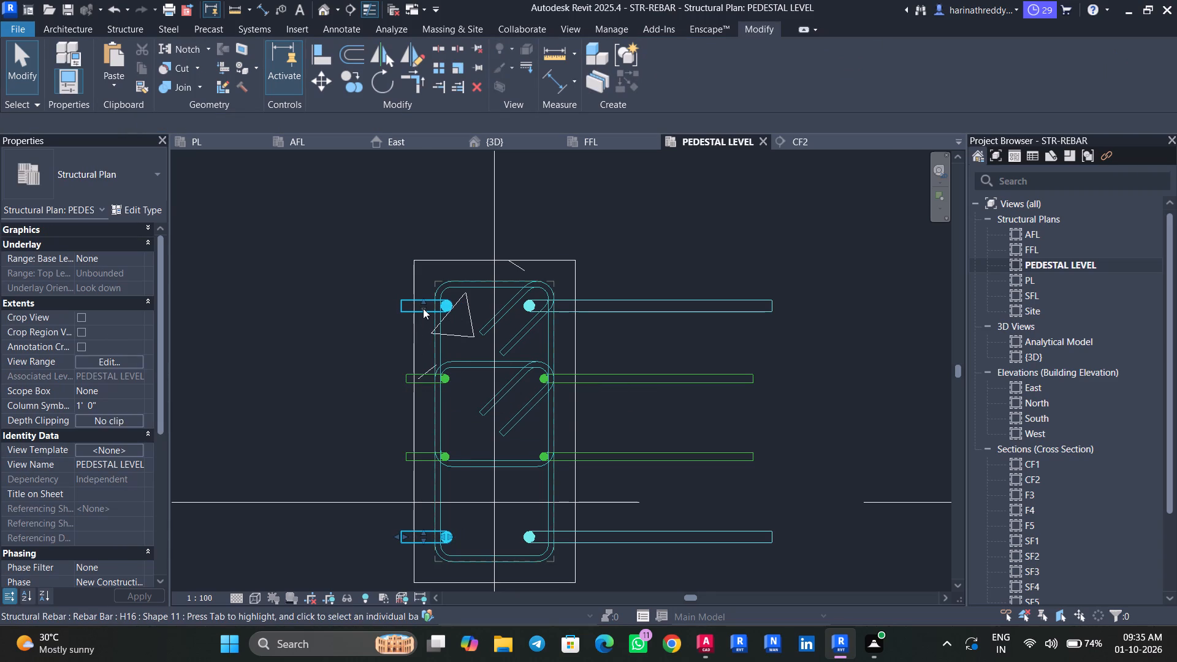
pyautogui.moveTo(424, 302); pyautogui.dragTo(424, 295)
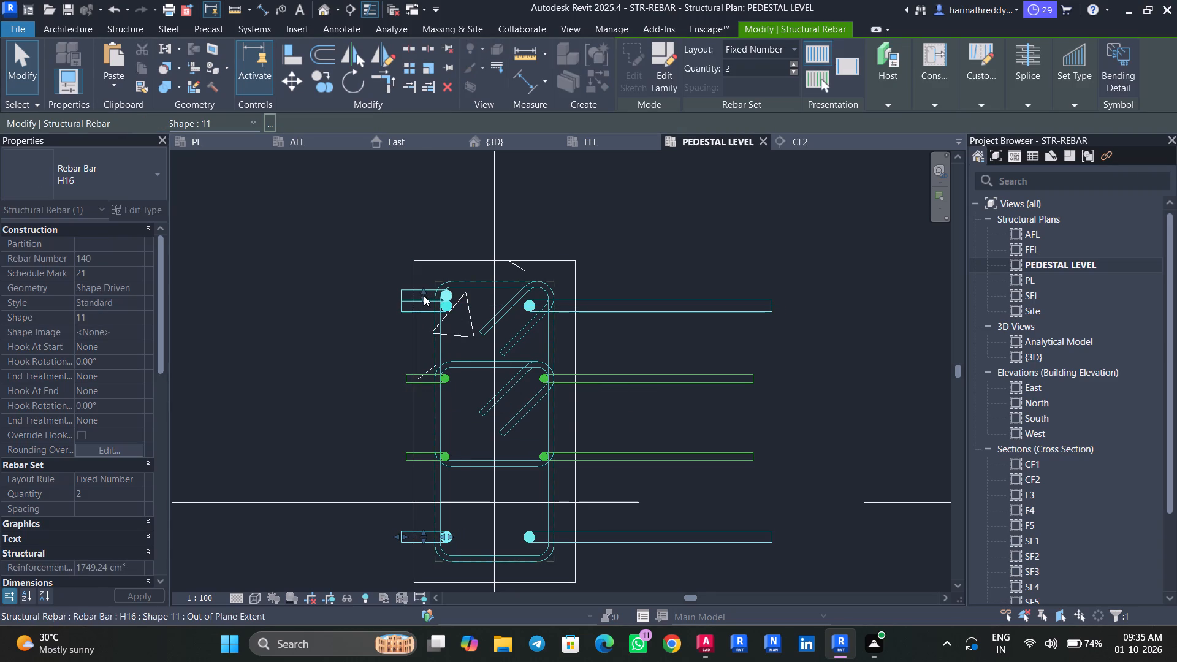
pyautogui.press('Escape')
pyautogui.press('Escape')
# Raise the upper bar of the right-hand H16 set level with the upper left-hand H16 bar.
pyautogui.click(642, 303)
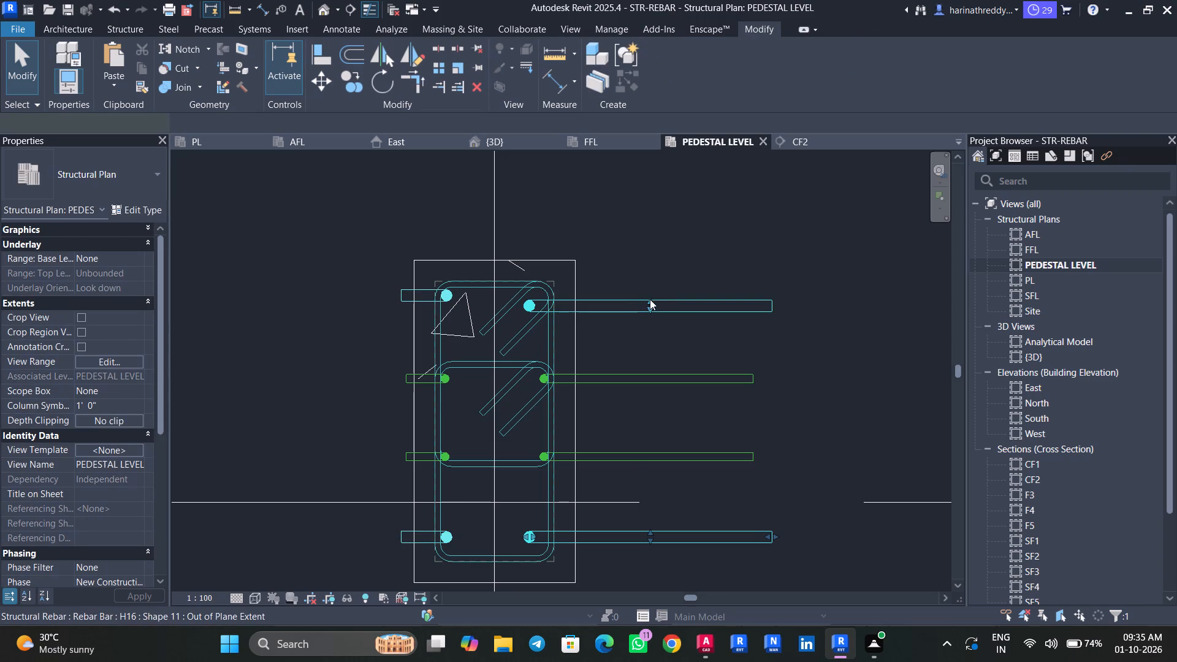
pyautogui.click(650, 299)
pyautogui.press('Escape')
pyautogui.press('Escape')
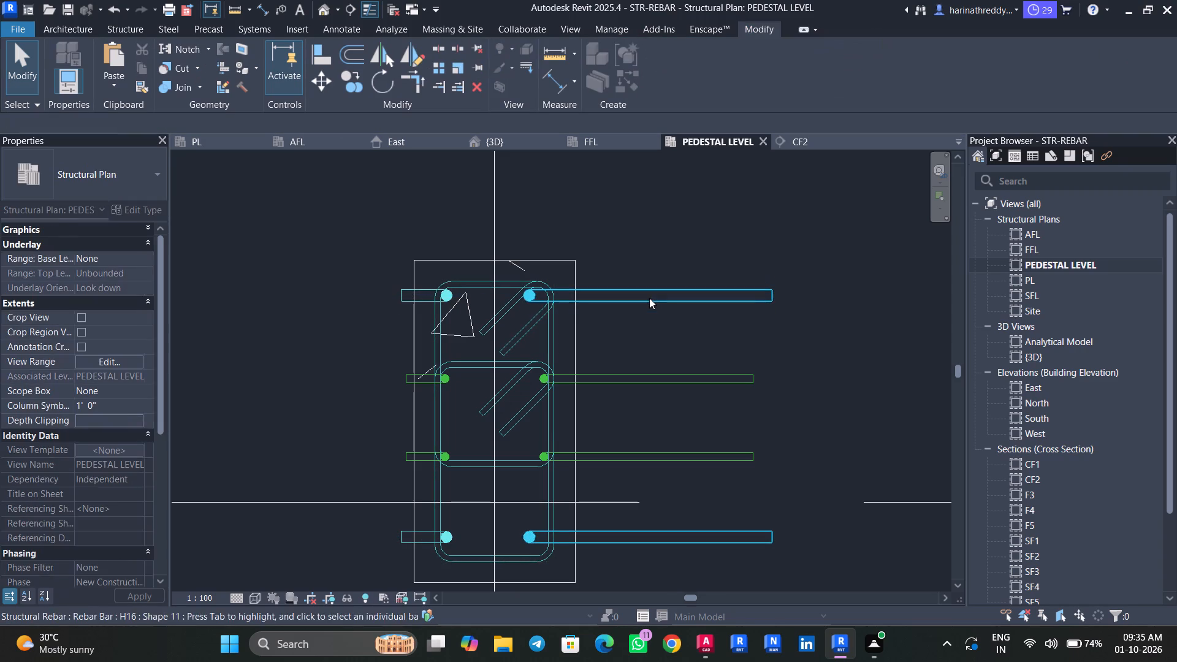
# Nudge the right-hand H16 set against the outer stirrup's right leg and lower its bottom bar into the stirrup's bottom corner.
pyautogui.click(641, 299)
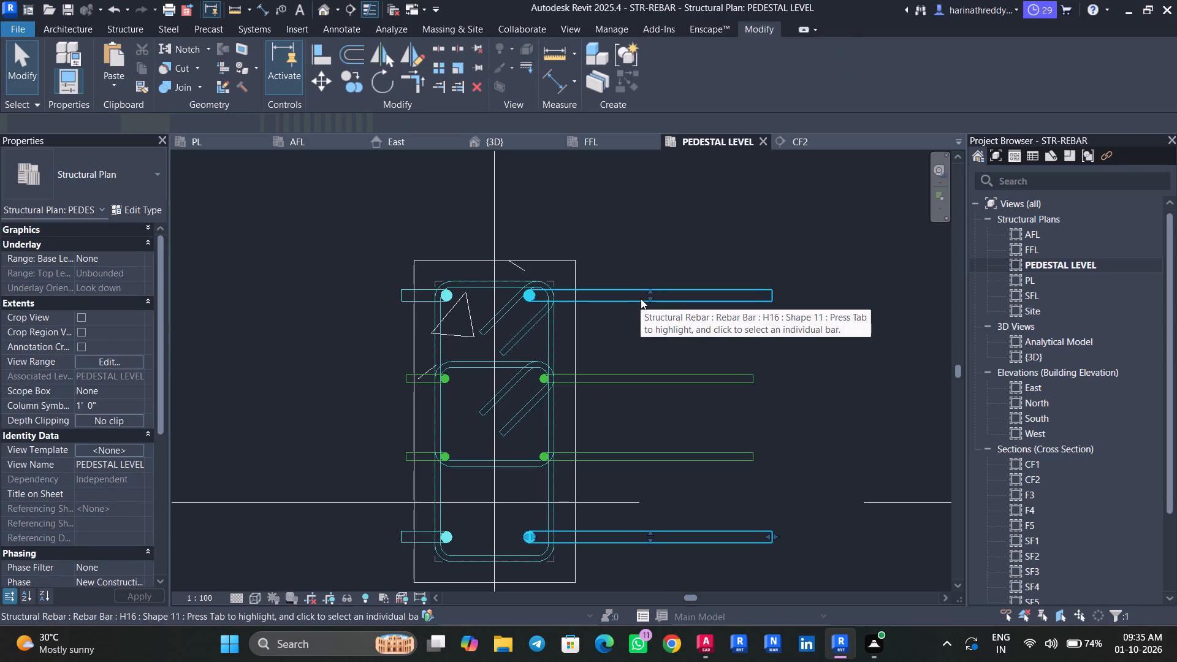
pyautogui.press('Right')
pyautogui.press('Right')
pyautogui.press('Right')
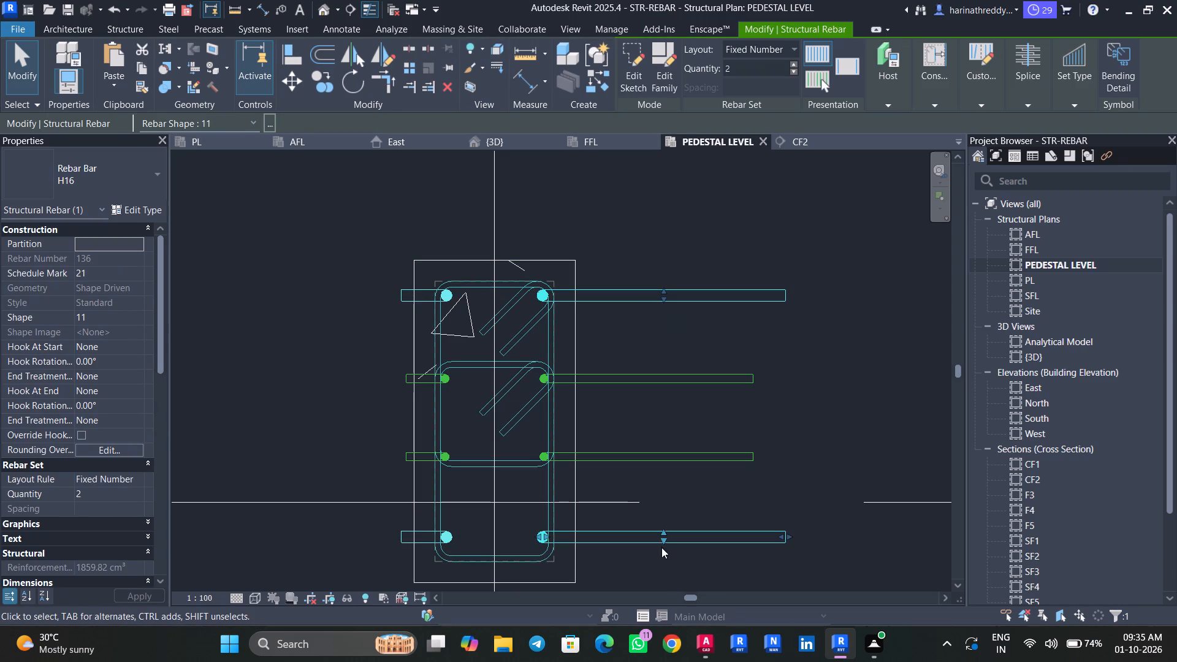
pyautogui.moveTo(661, 539); pyautogui.dragTo(661, 547)
# Shorten the bent legs of the right-hand H16 set to end roughly in line with the right-hand H12 legs.
pyautogui.moveTo(782, 545); pyautogui.dragTo(754, 555)
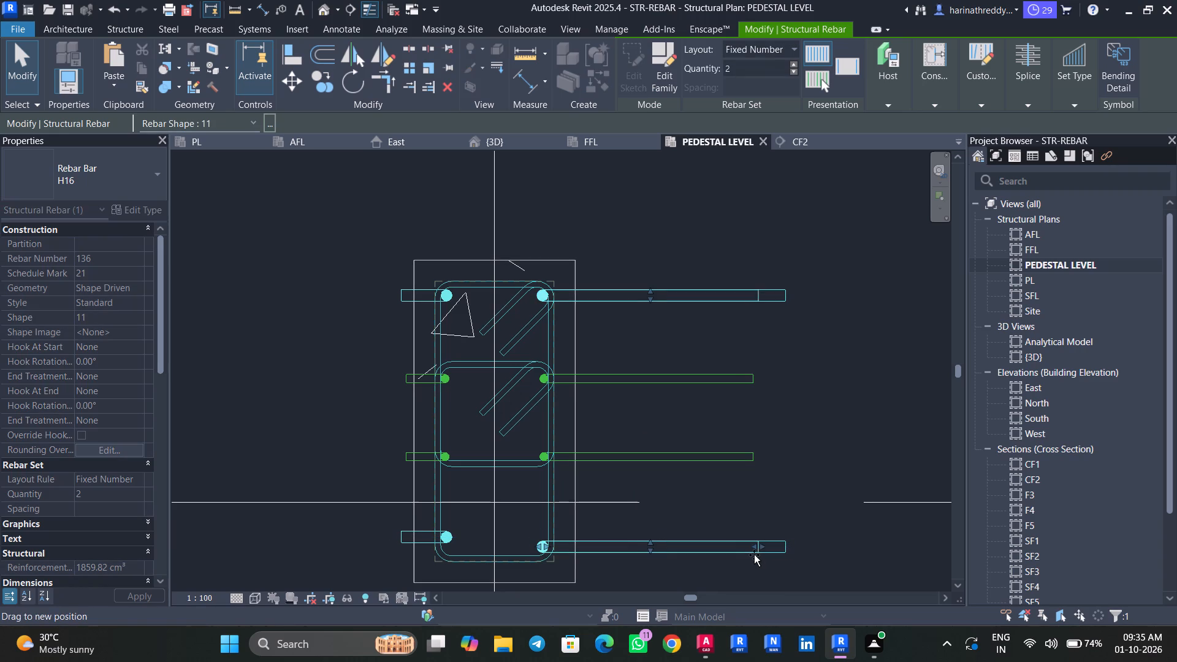
pyautogui.moveTo(754, 555); pyautogui.dragTo(748, 553)
pyautogui.press('Escape')
pyautogui.press('Escape')
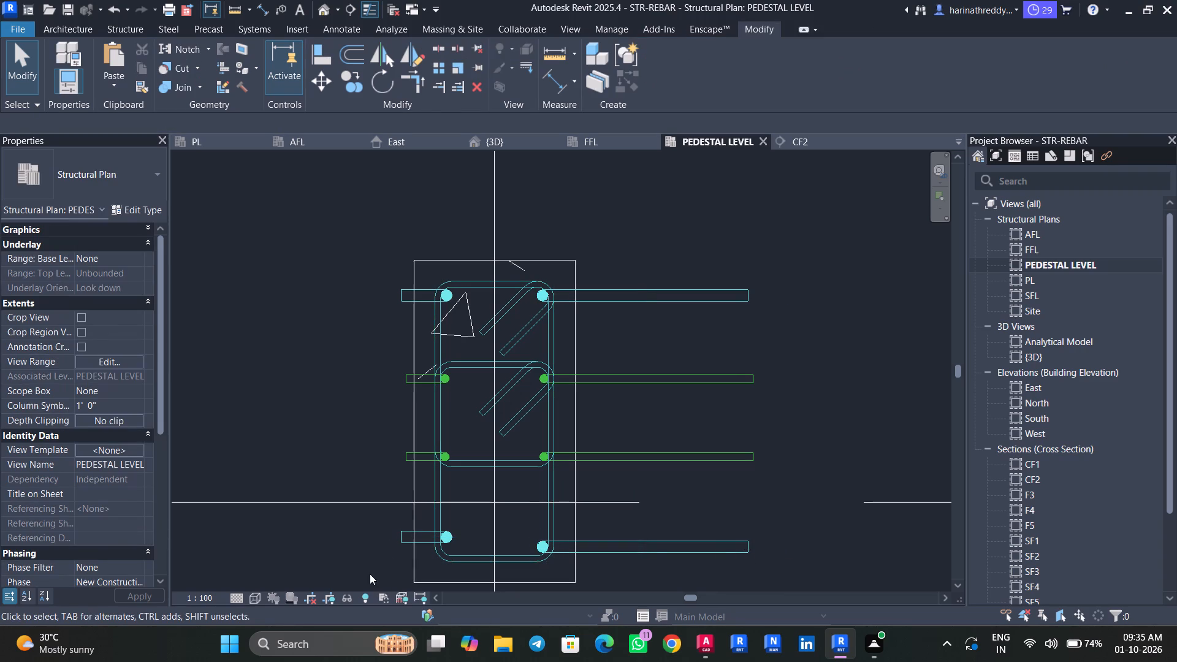
# Shorten the bent legs of the left-hand H16 set back to about the column's left face.
pyautogui.click(403, 544)
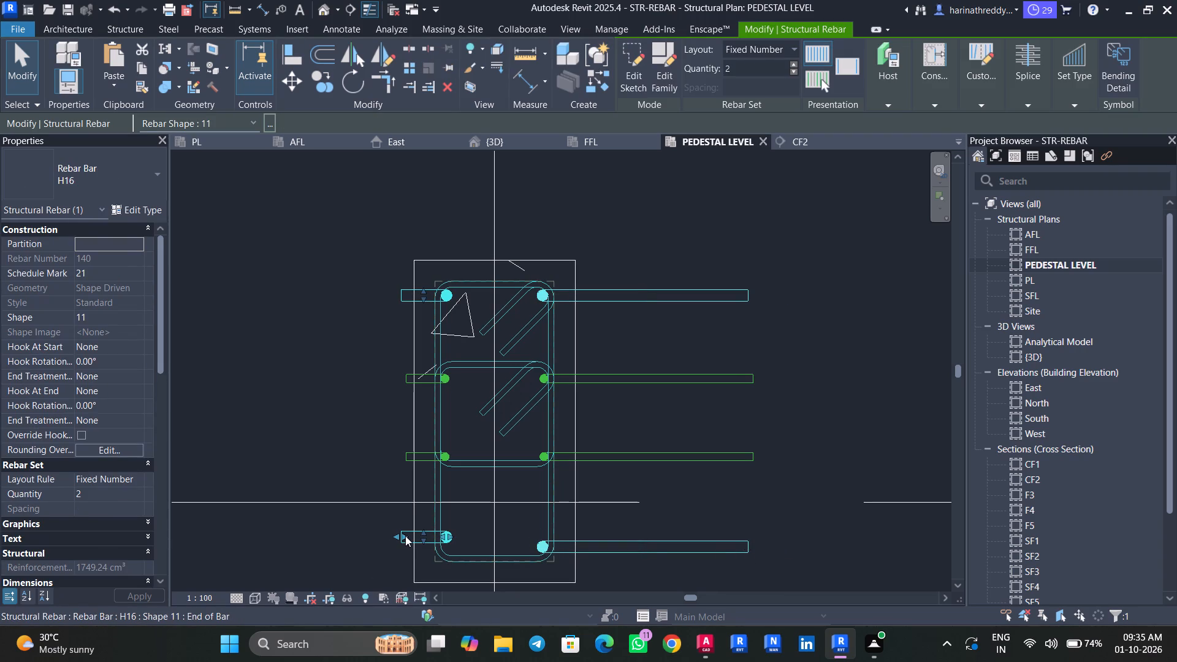
pyautogui.moveTo(405, 536); pyautogui.dragTo(417, 538)
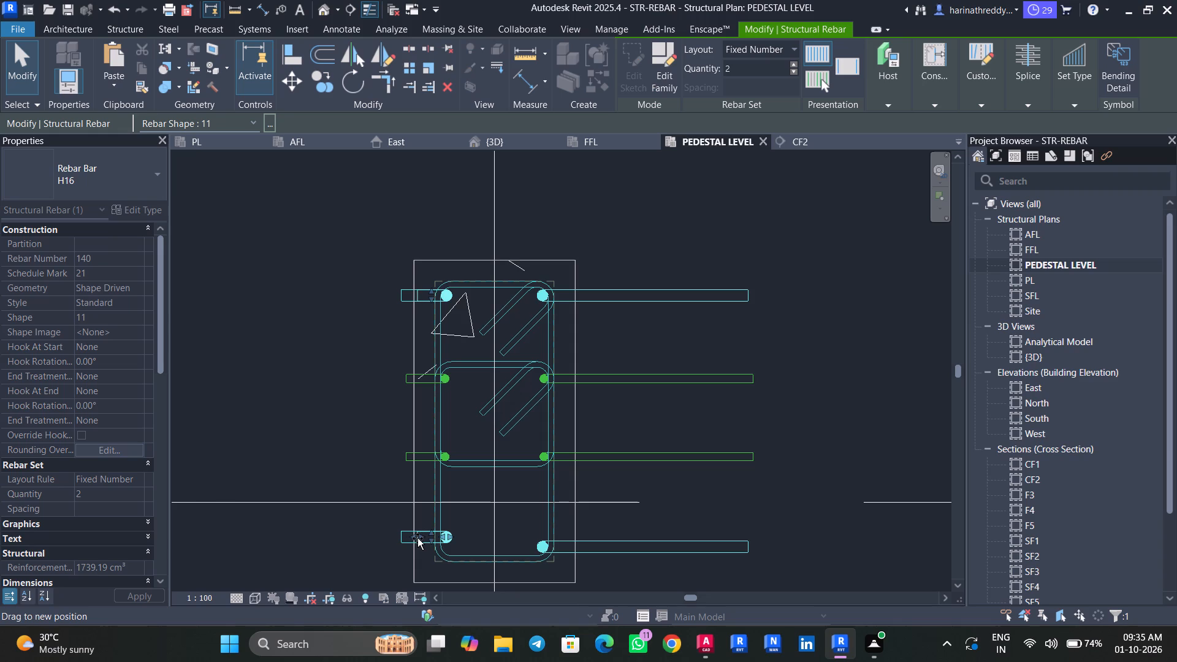
pyautogui.moveTo(417, 538); pyautogui.dragTo(413, 533)
pyautogui.press('Escape')
pyautogui.press('Escape')
pyautogui.press('Escape')
pyautogui.press('Escape')
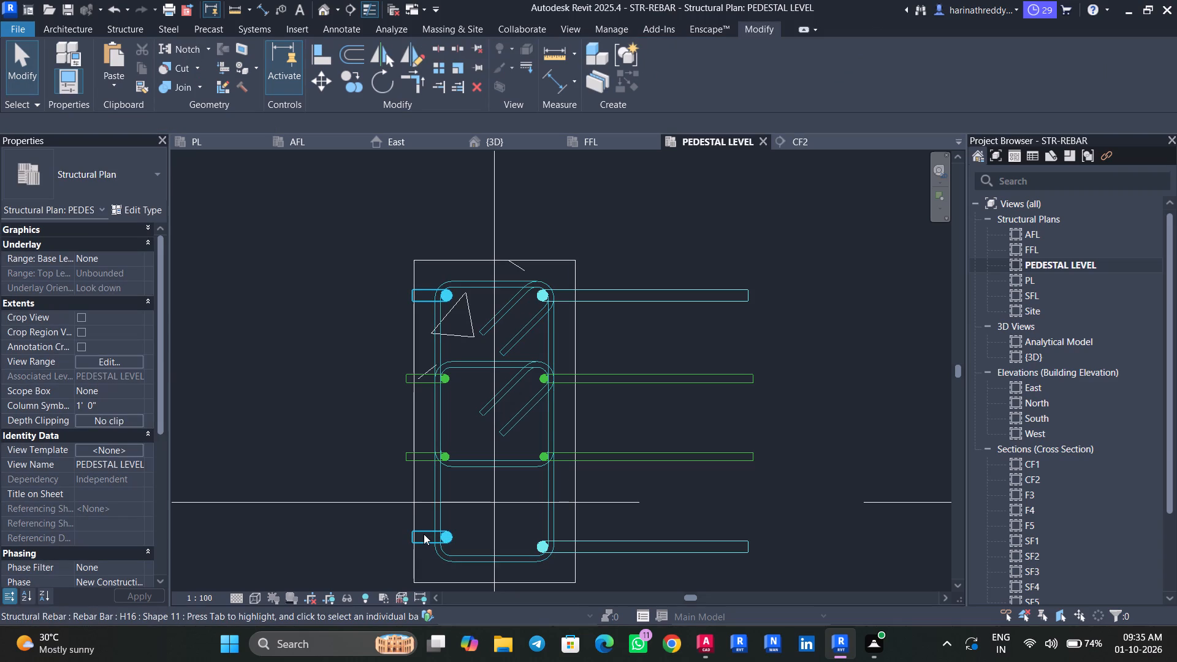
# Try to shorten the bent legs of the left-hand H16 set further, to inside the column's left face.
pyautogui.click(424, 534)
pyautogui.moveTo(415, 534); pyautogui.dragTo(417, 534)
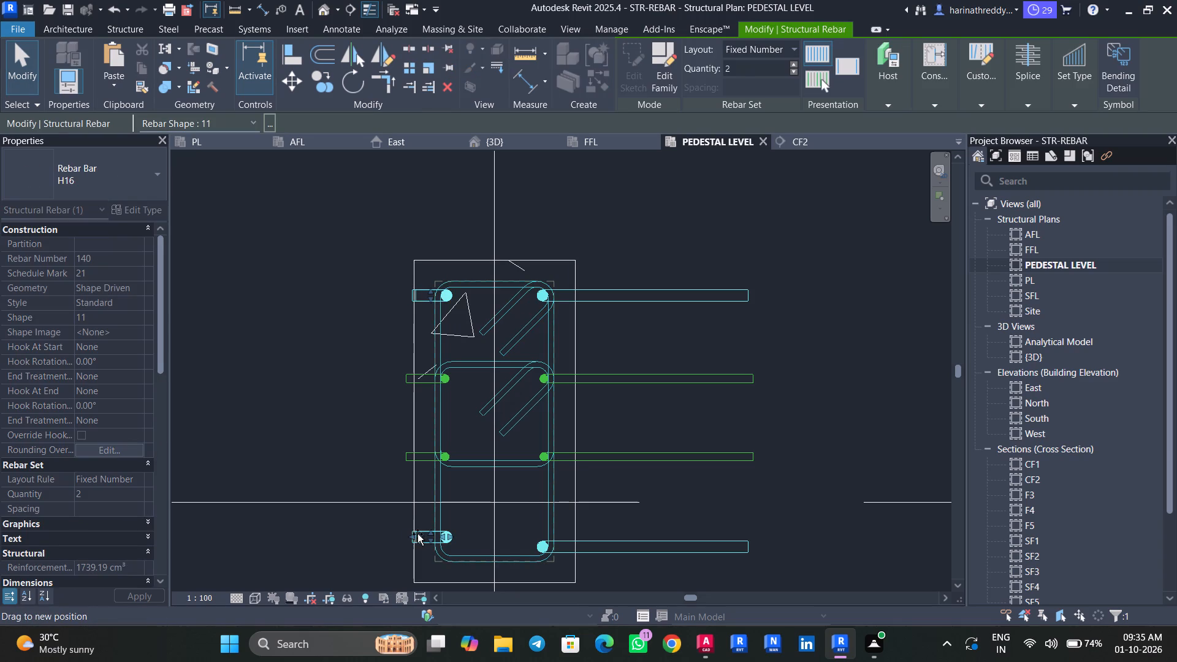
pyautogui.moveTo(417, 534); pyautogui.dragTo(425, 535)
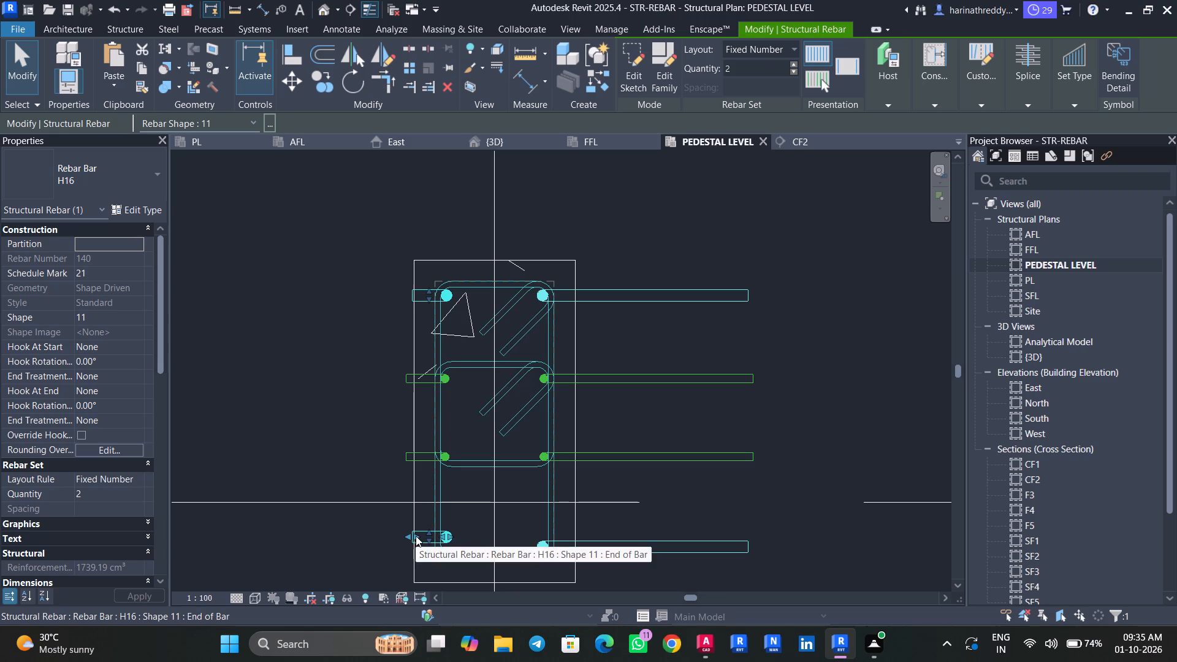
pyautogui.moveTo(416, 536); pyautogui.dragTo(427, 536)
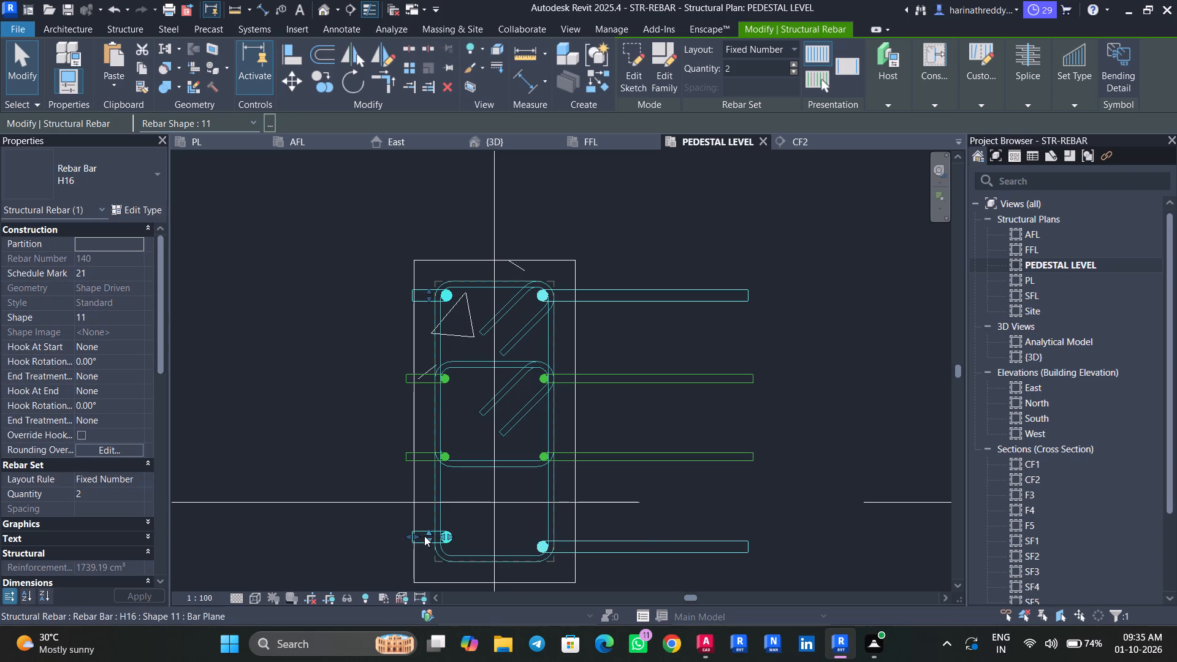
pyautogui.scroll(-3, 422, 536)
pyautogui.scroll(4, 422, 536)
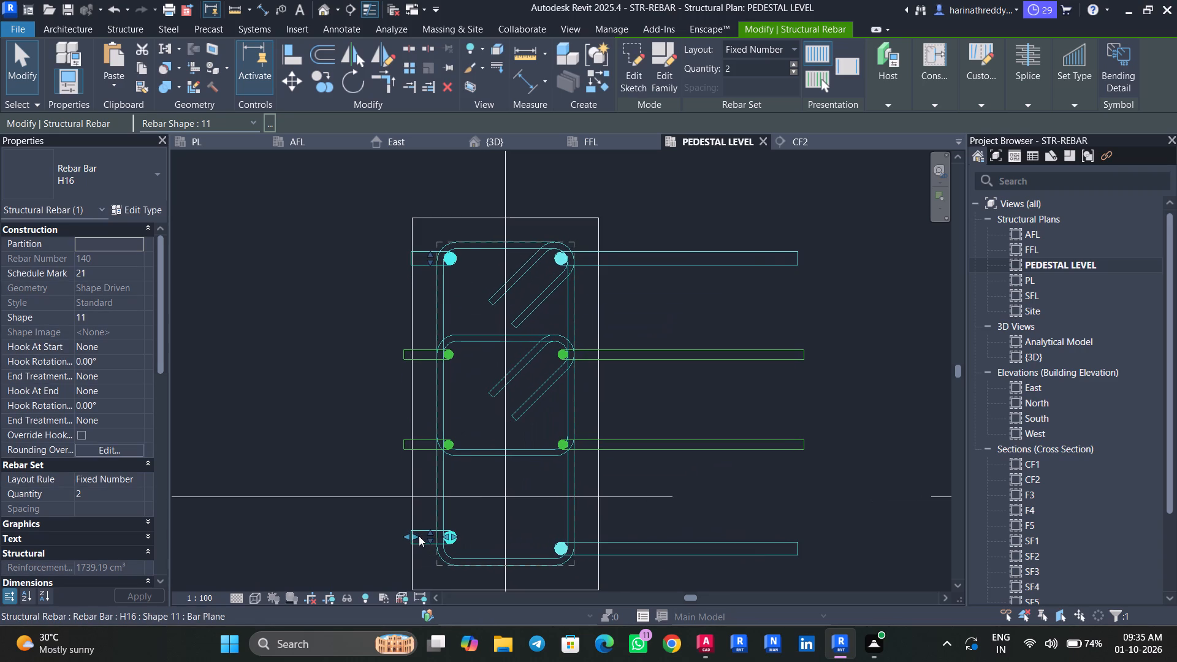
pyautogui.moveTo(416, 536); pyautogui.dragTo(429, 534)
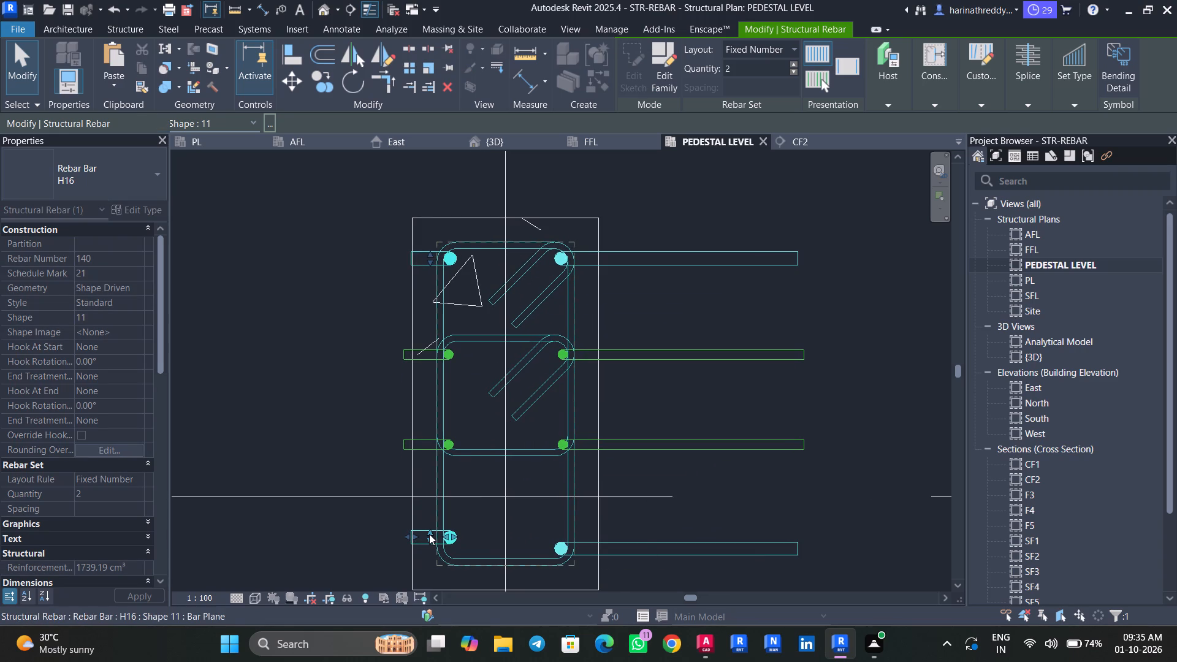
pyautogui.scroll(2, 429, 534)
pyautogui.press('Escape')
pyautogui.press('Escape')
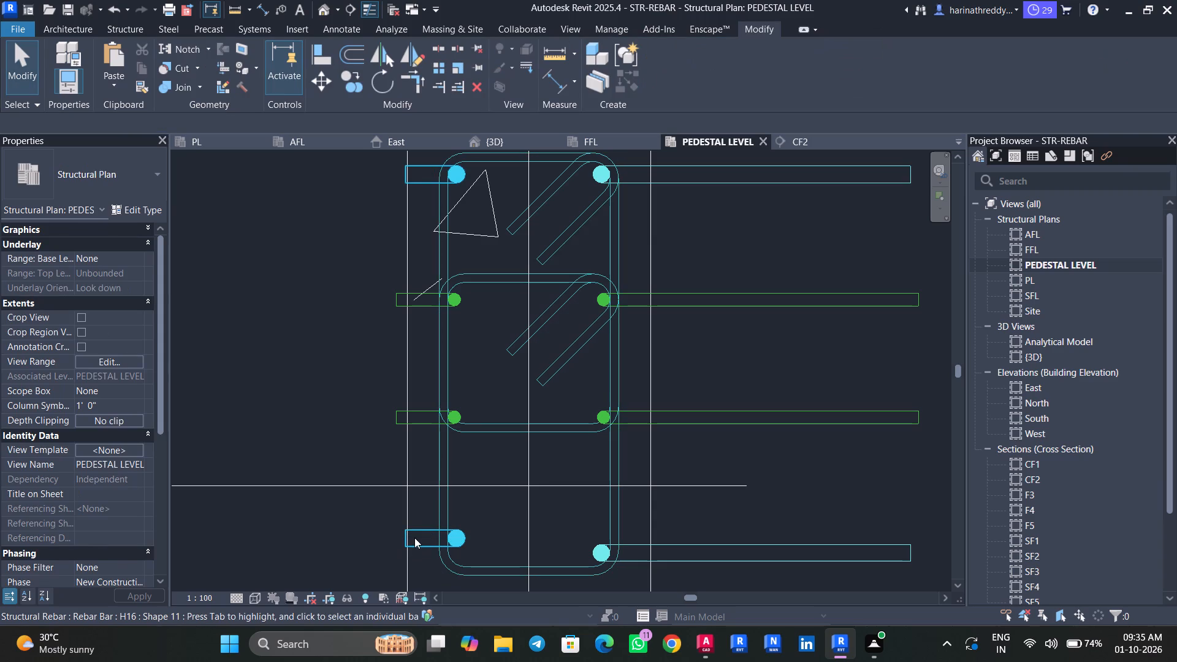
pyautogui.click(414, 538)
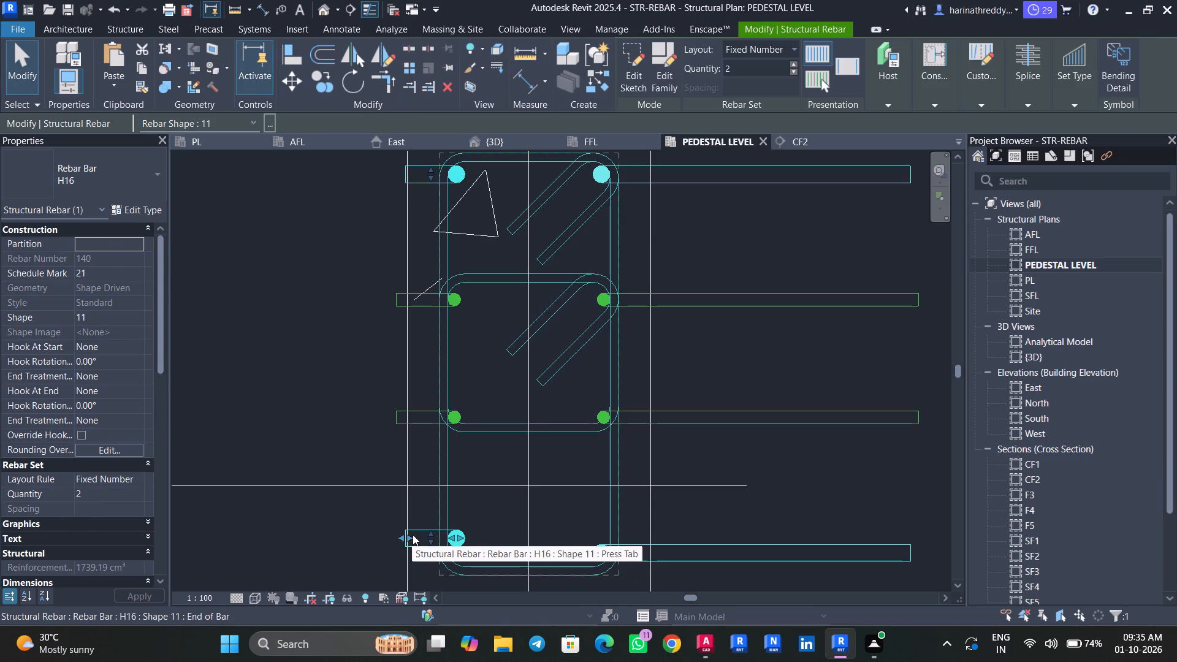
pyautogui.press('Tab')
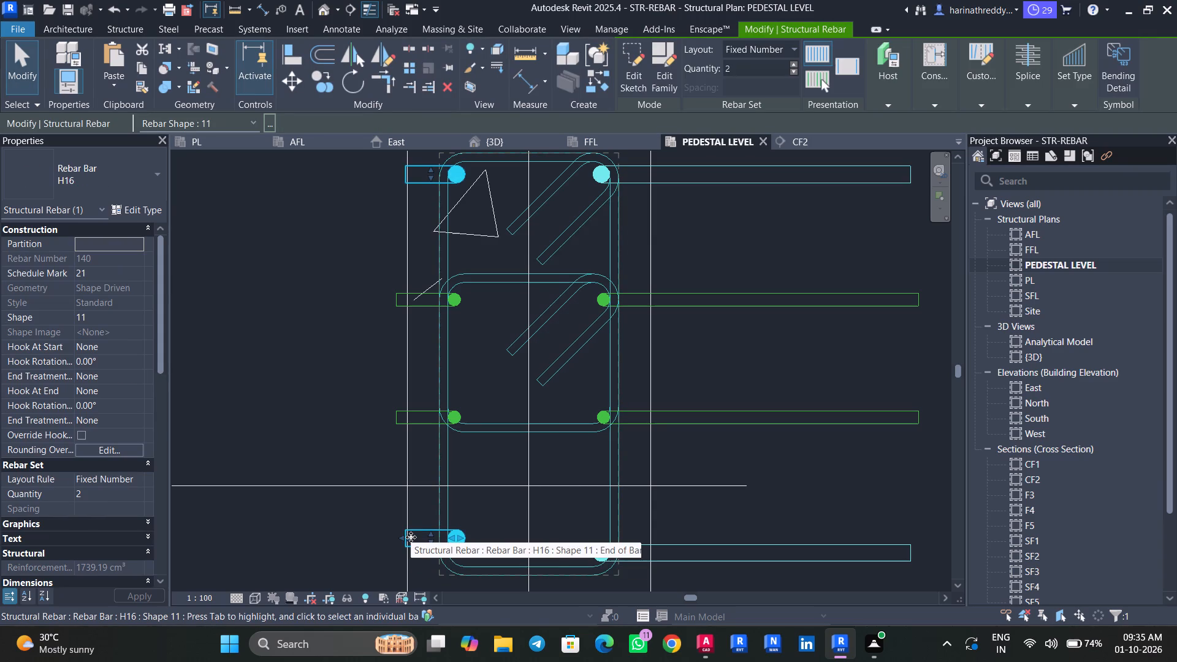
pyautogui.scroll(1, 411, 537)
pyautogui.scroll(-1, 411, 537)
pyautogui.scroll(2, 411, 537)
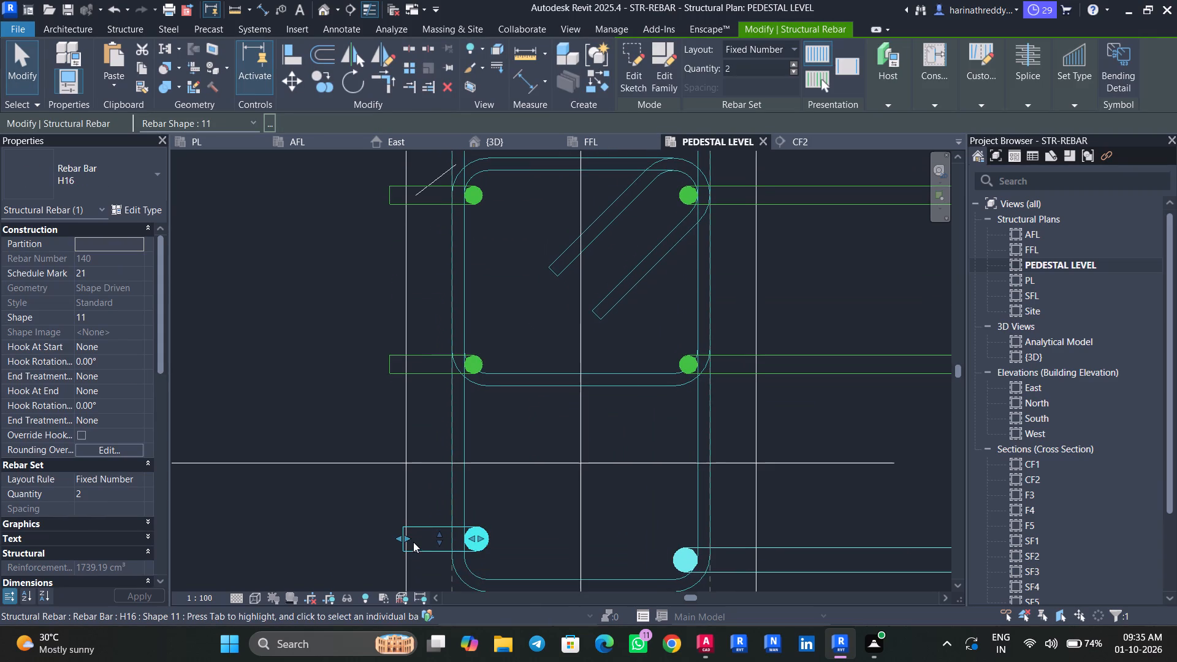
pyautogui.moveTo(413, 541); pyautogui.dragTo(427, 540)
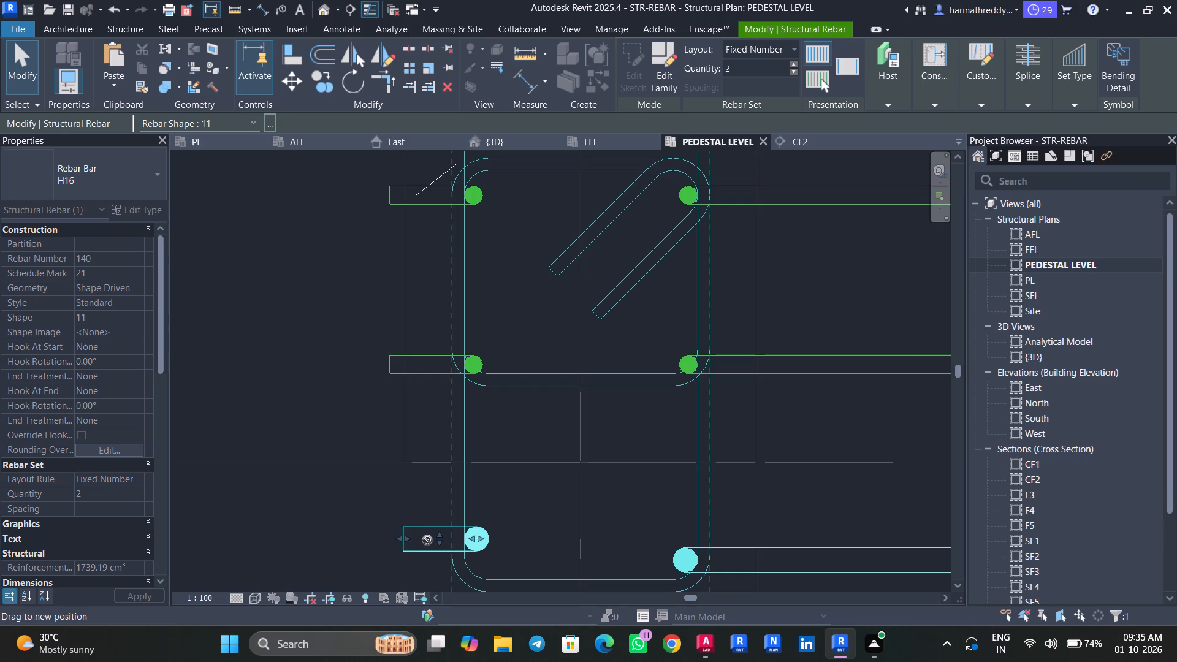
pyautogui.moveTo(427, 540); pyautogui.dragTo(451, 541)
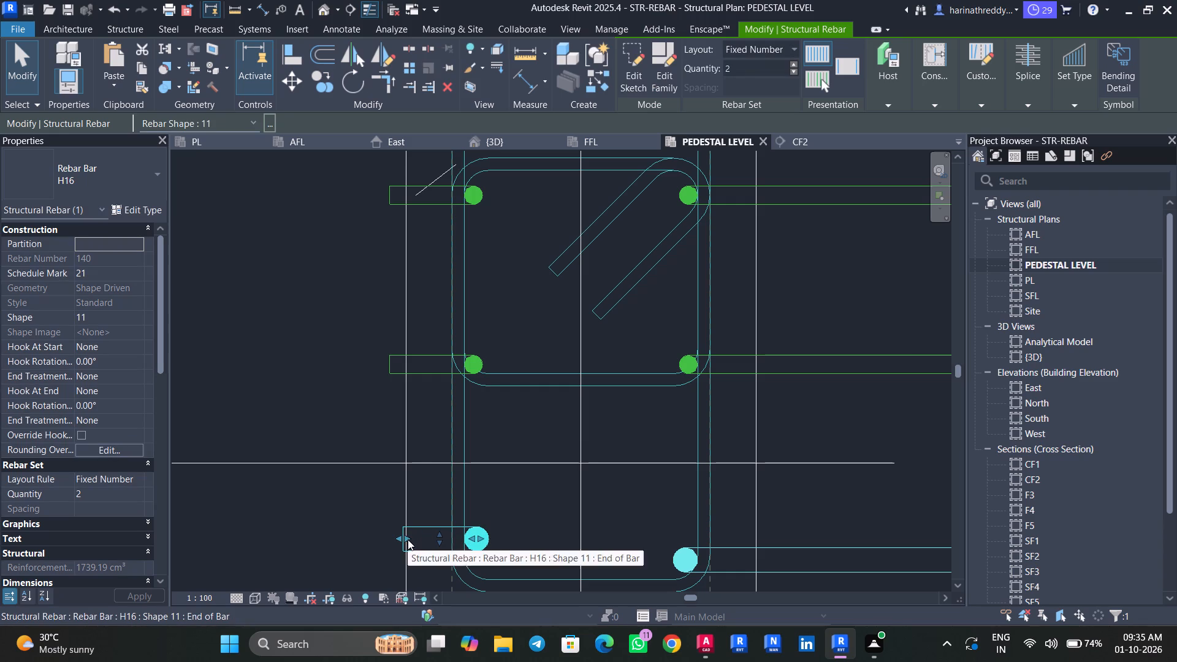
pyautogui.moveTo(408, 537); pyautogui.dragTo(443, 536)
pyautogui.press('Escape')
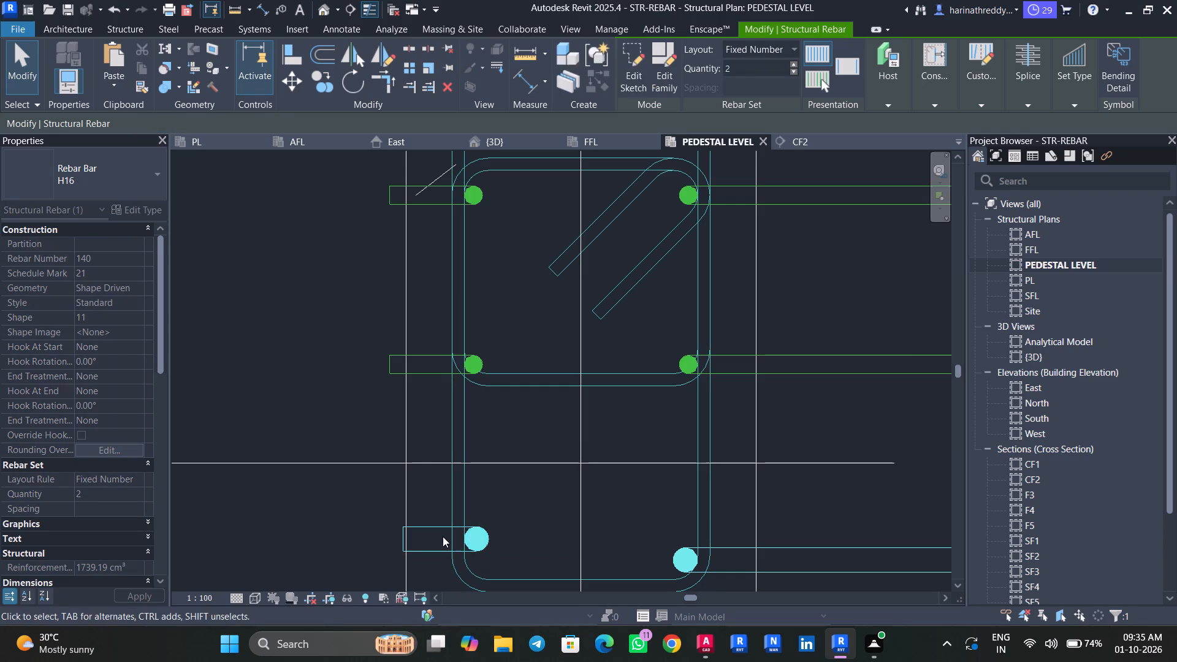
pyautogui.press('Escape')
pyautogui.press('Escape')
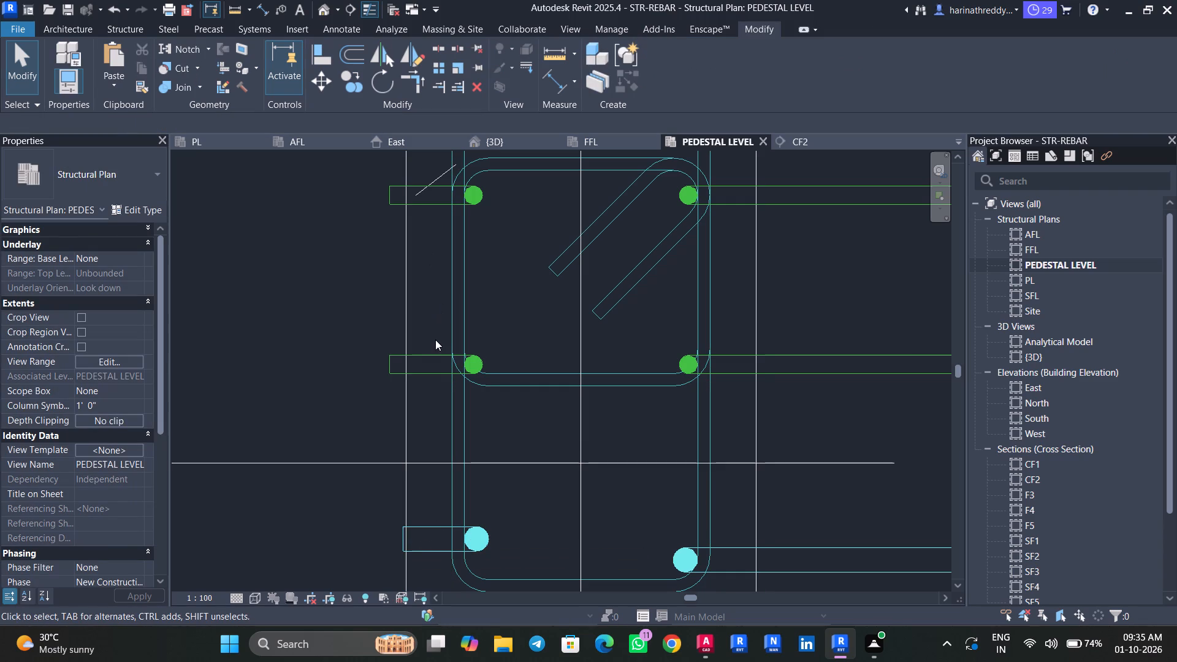
# Shorten the bent legs of the left-hand H12 set to just inside the column's left face.
pyautogui.click(435, 351)
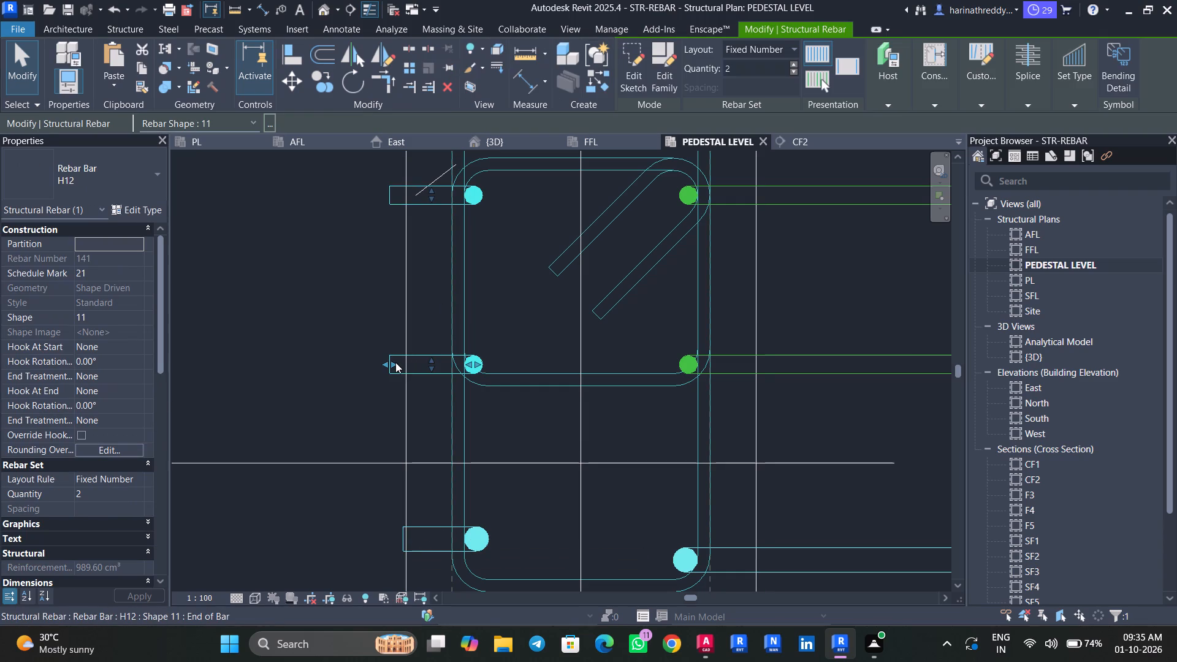
pyautogui.moveTo(395, 363); pyautogui.dragTo(427, 360)
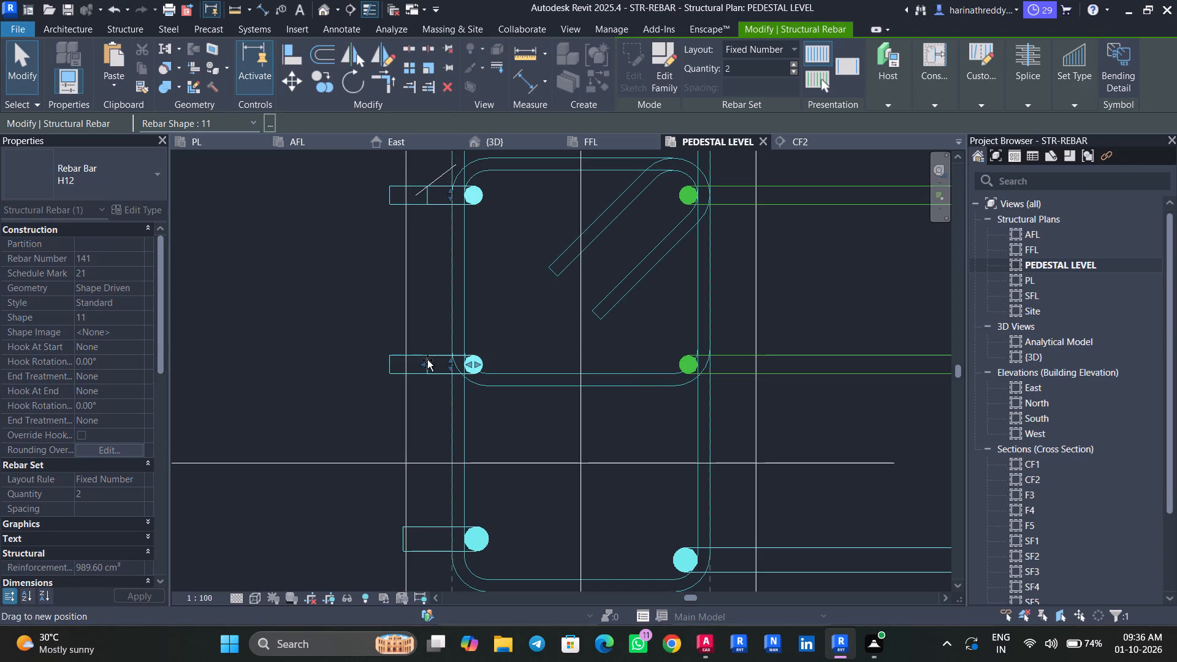
pyautogui.moveTo(427, 360); pyautogui.dragTo(421, 360)
pyautogui.press('Escape')
pyautogui.press('Escape')
pyautogui.press('Escape')
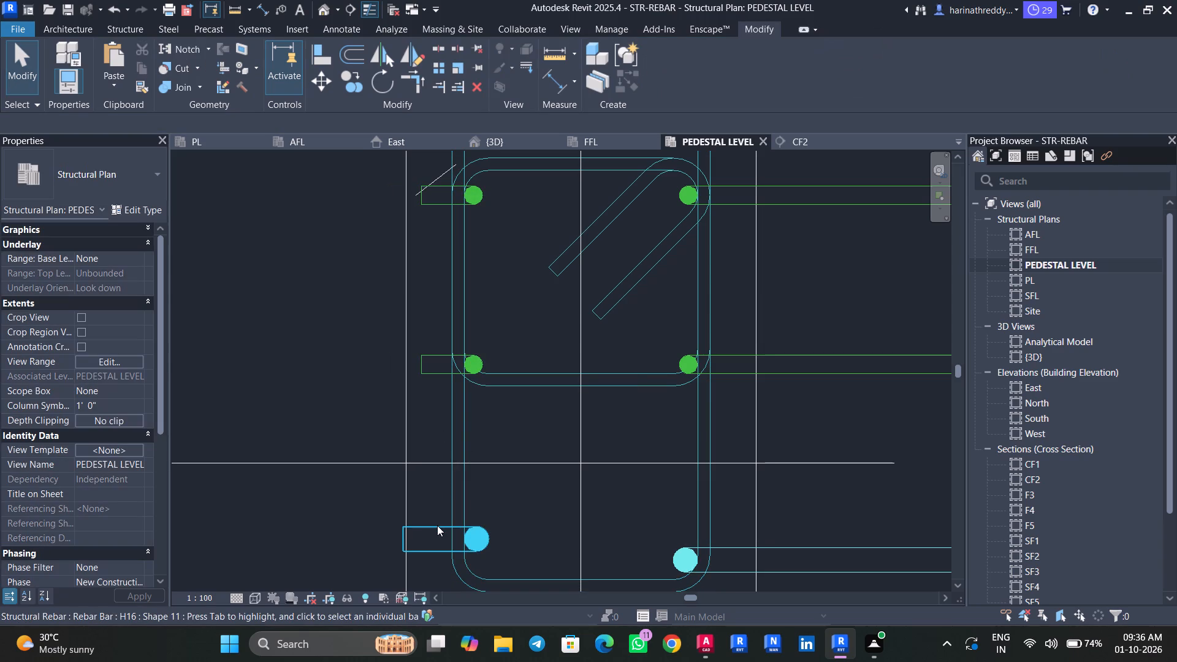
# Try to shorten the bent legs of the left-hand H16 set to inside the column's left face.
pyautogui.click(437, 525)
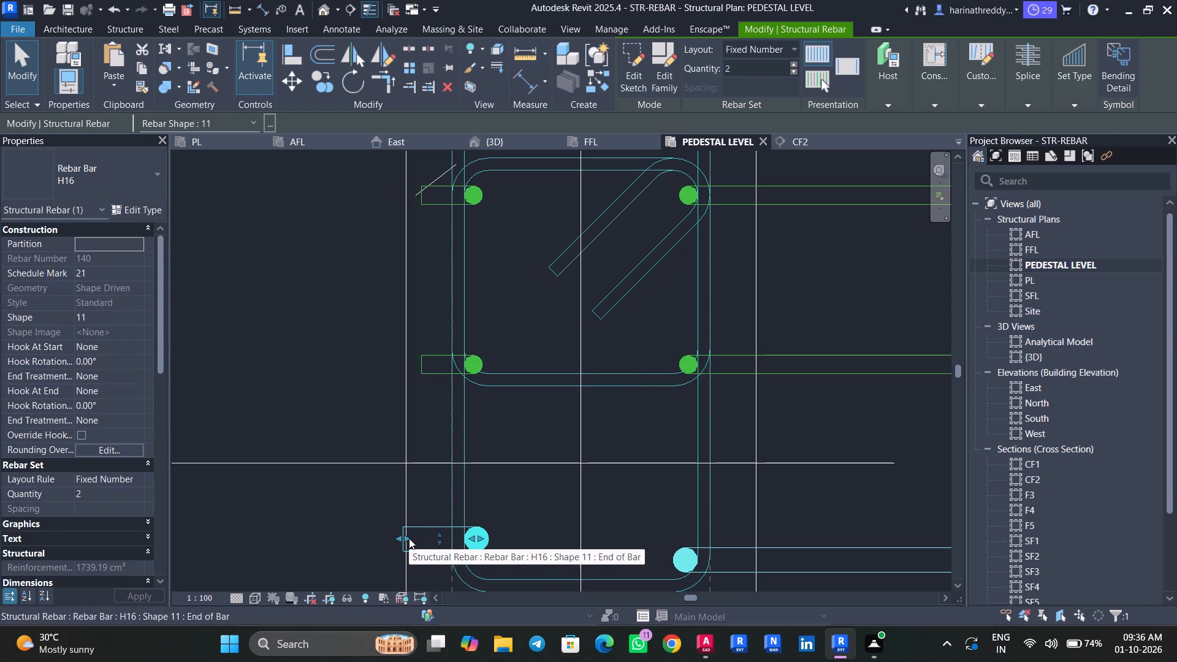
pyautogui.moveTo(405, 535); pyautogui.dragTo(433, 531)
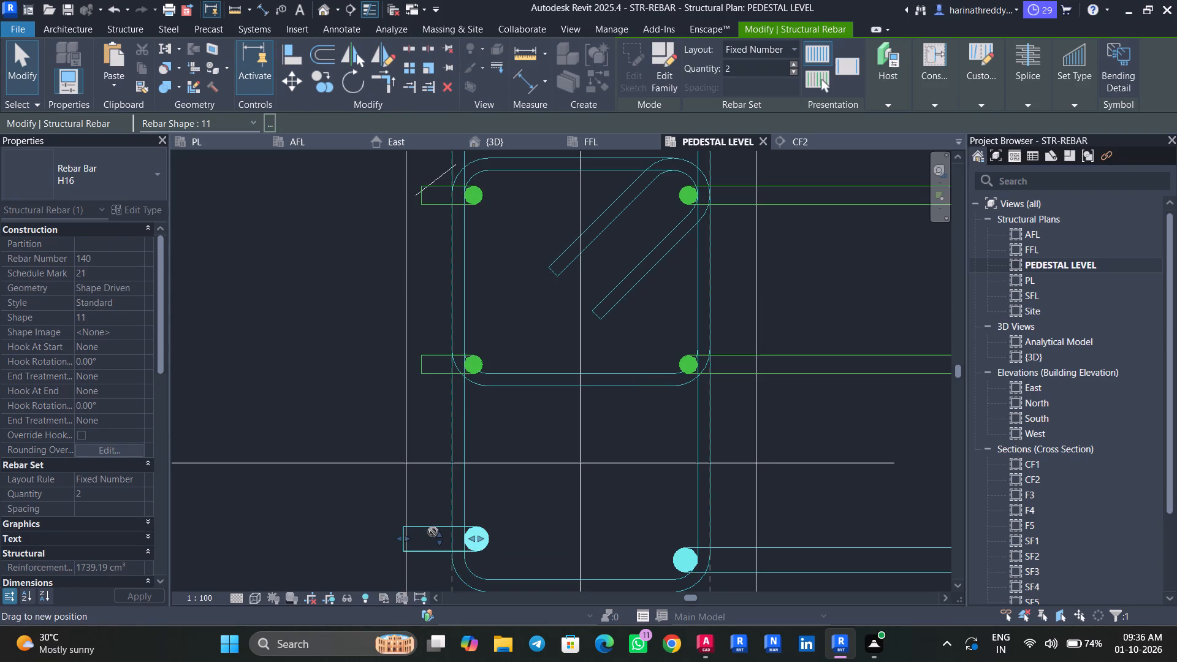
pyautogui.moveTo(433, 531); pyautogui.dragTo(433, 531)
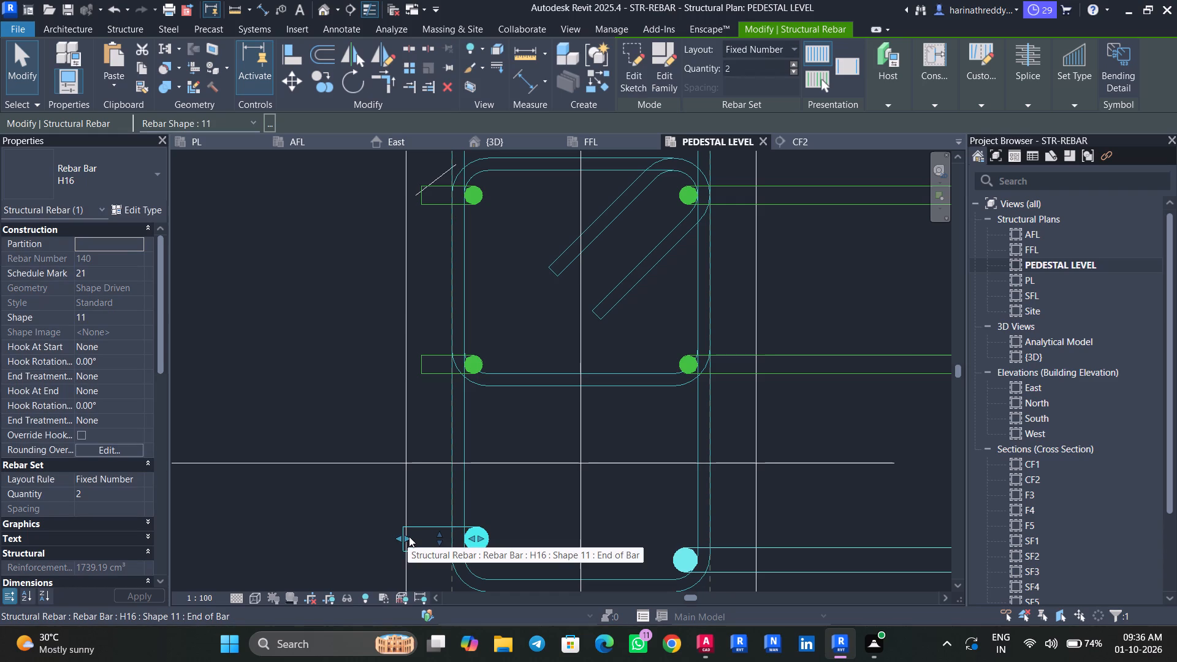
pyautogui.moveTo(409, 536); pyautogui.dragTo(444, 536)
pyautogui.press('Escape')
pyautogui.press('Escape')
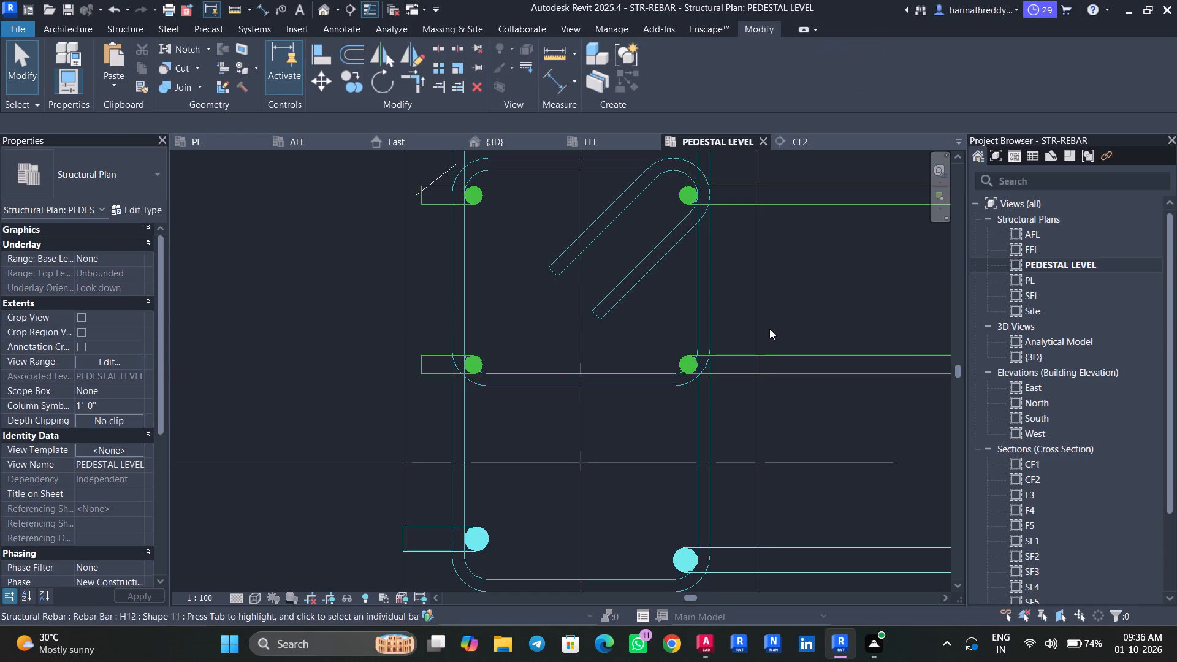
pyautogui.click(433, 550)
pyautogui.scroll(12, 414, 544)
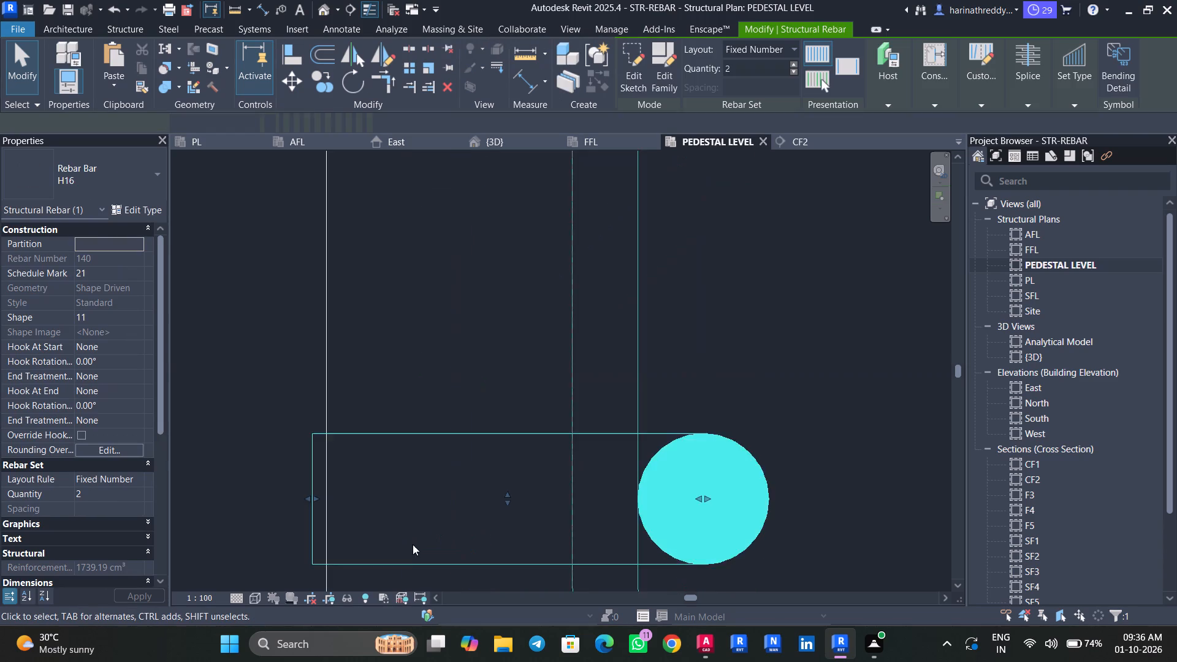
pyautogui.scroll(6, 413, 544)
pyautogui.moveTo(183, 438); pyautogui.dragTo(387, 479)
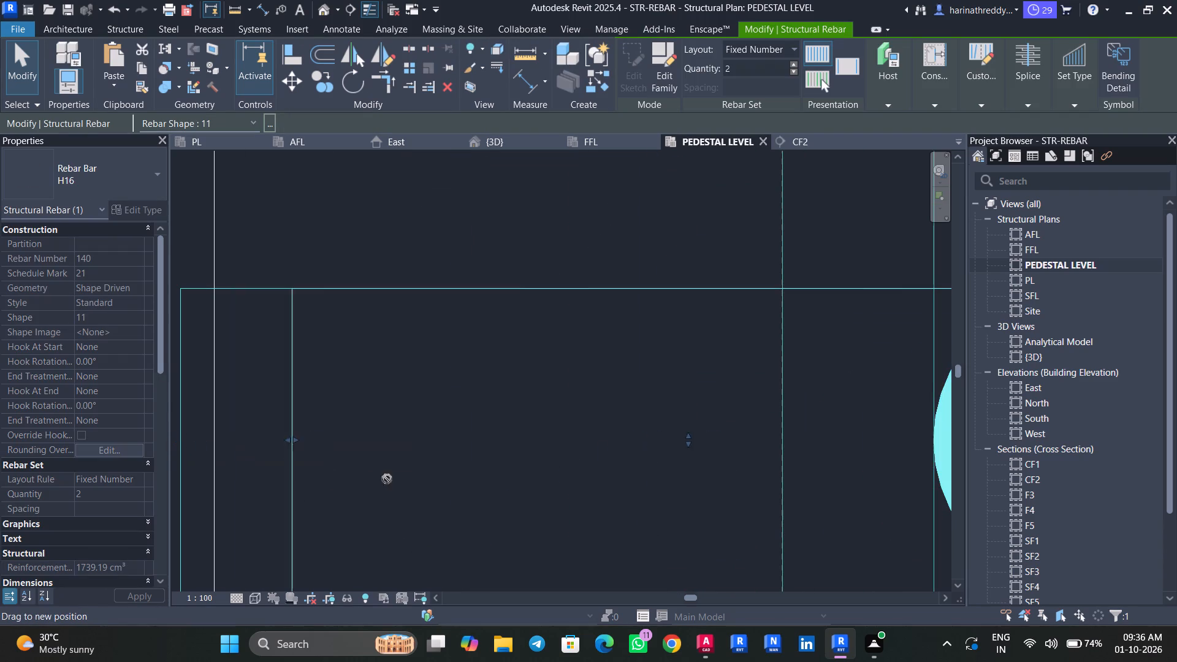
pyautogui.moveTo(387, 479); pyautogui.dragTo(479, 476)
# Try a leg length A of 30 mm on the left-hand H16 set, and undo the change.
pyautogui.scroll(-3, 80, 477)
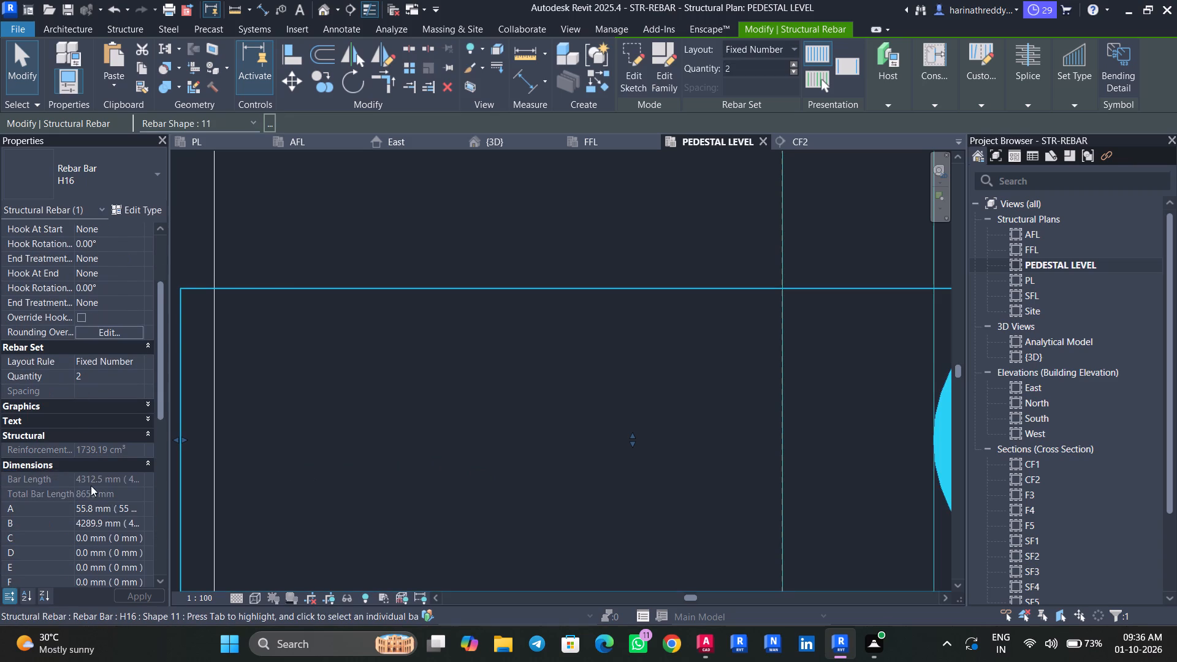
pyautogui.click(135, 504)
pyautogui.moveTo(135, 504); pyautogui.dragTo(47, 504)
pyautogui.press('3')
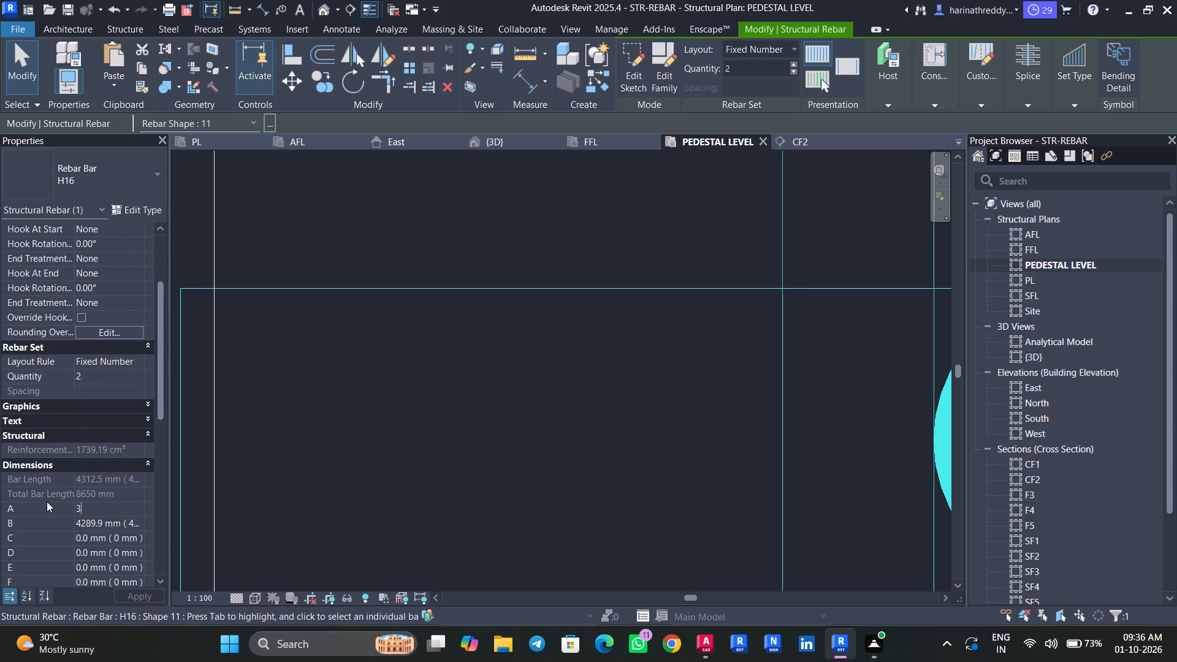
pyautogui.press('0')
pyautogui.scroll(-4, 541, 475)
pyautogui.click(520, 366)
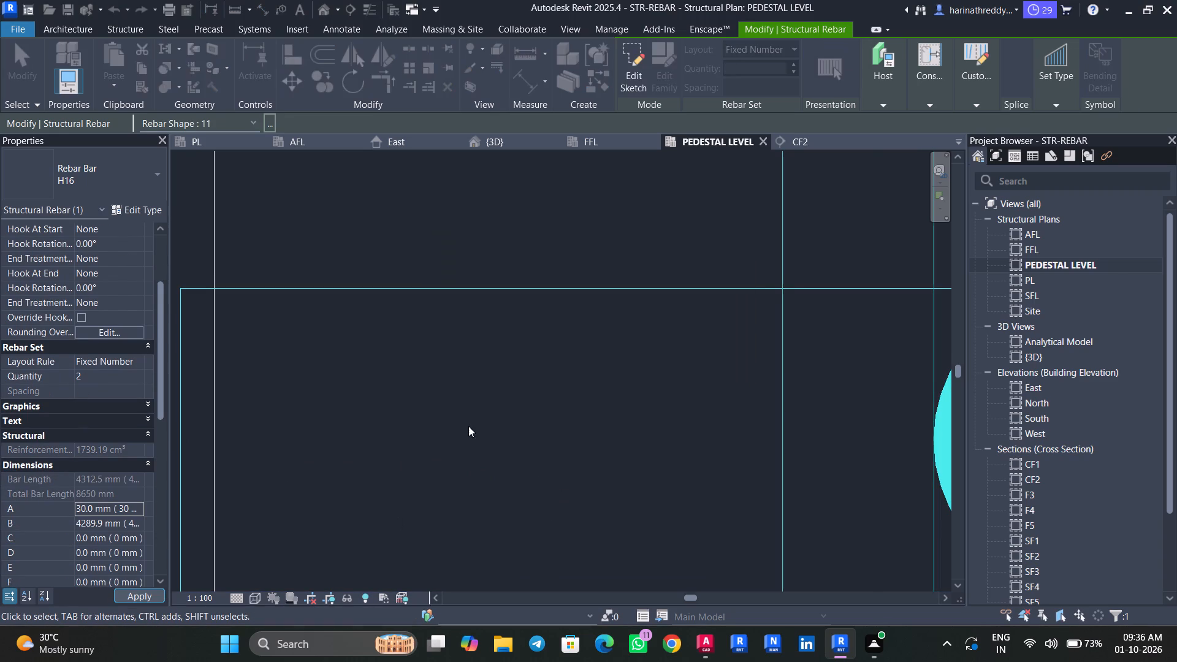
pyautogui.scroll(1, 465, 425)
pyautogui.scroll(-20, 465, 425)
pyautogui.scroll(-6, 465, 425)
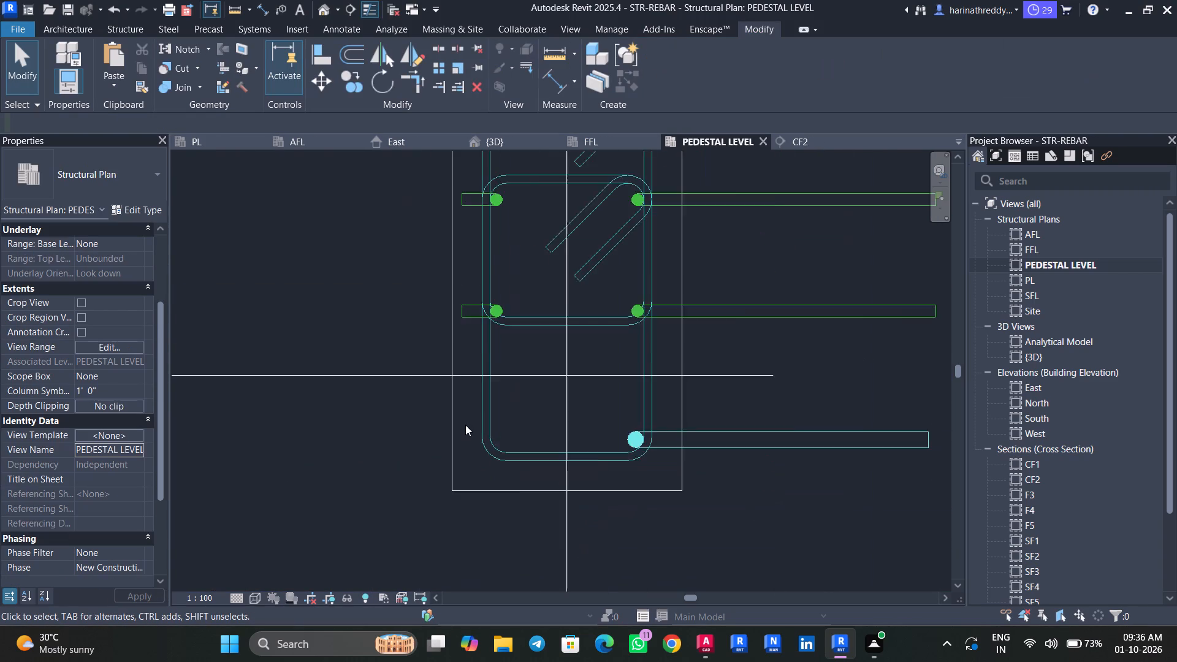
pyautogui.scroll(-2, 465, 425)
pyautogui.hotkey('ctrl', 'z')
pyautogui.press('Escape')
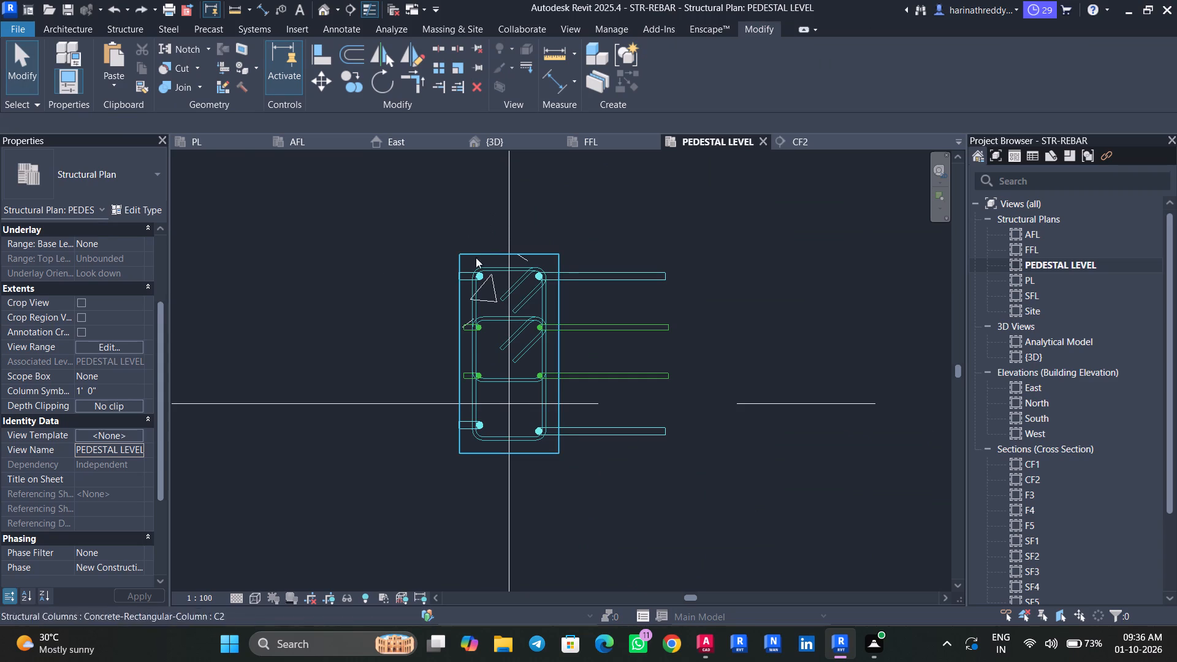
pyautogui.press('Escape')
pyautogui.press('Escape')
# In the grid 4 column on grid A, spread the lower H16 pair outward and lower it into the outer stirrup's bottom corners.
pyautogui.scroll(-15, 405, 381)
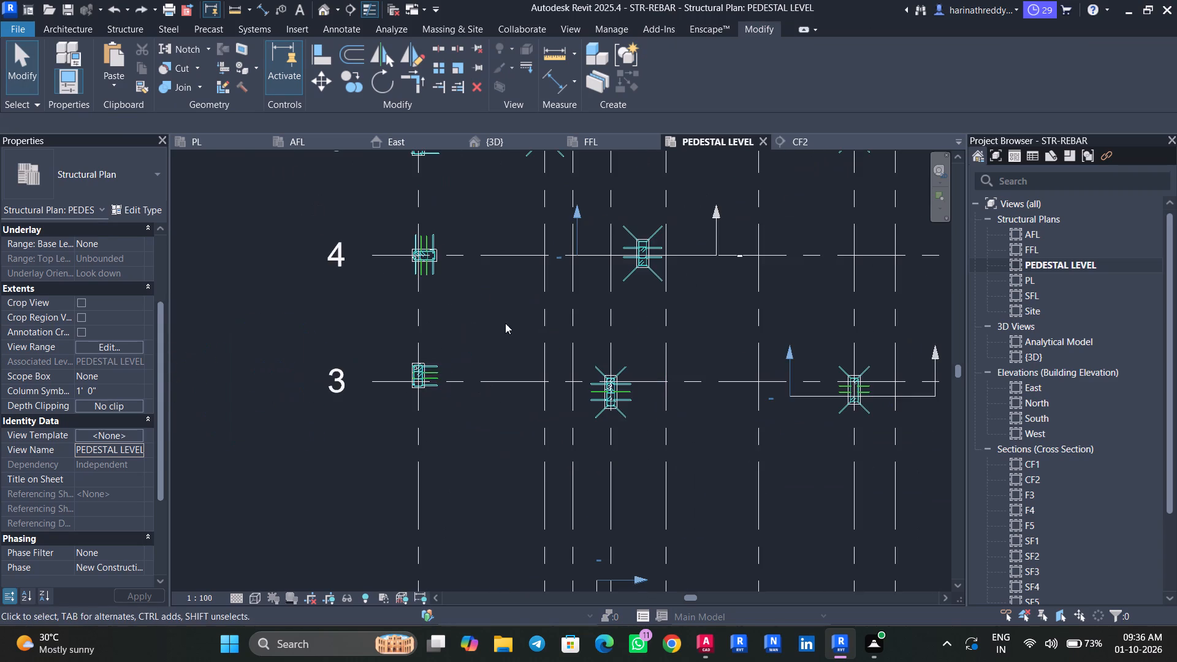
pyautogui.scroll(-1, 446, 238)
pyautogui.scroll(19, 445, 237)
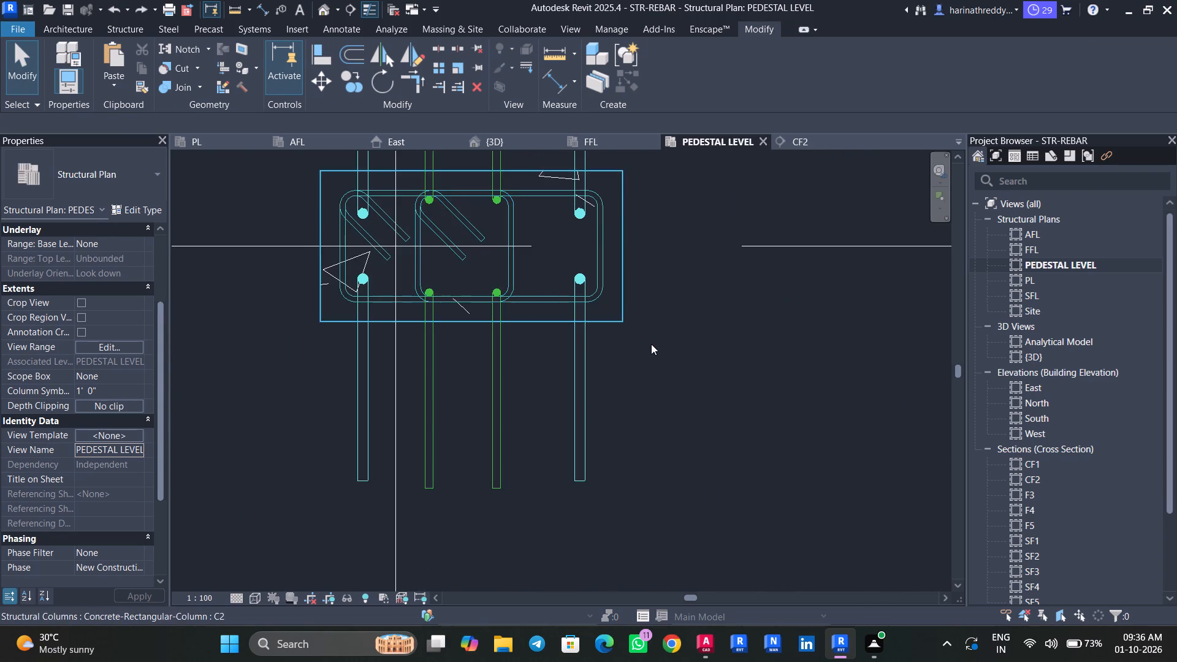
pyautogui.scroll(-6, 651, 344)
pyautogui.scroll(5, 622, 291)
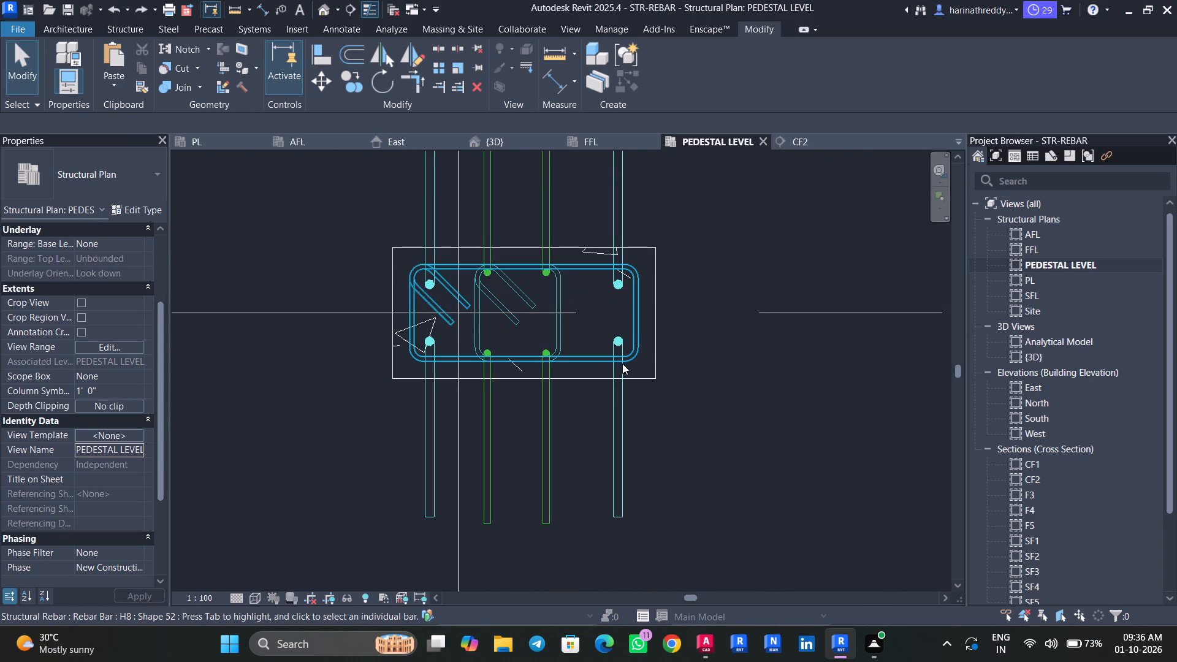
pyautogui.click(620, 403)
pyautogui.scroll(5, 624, 379)
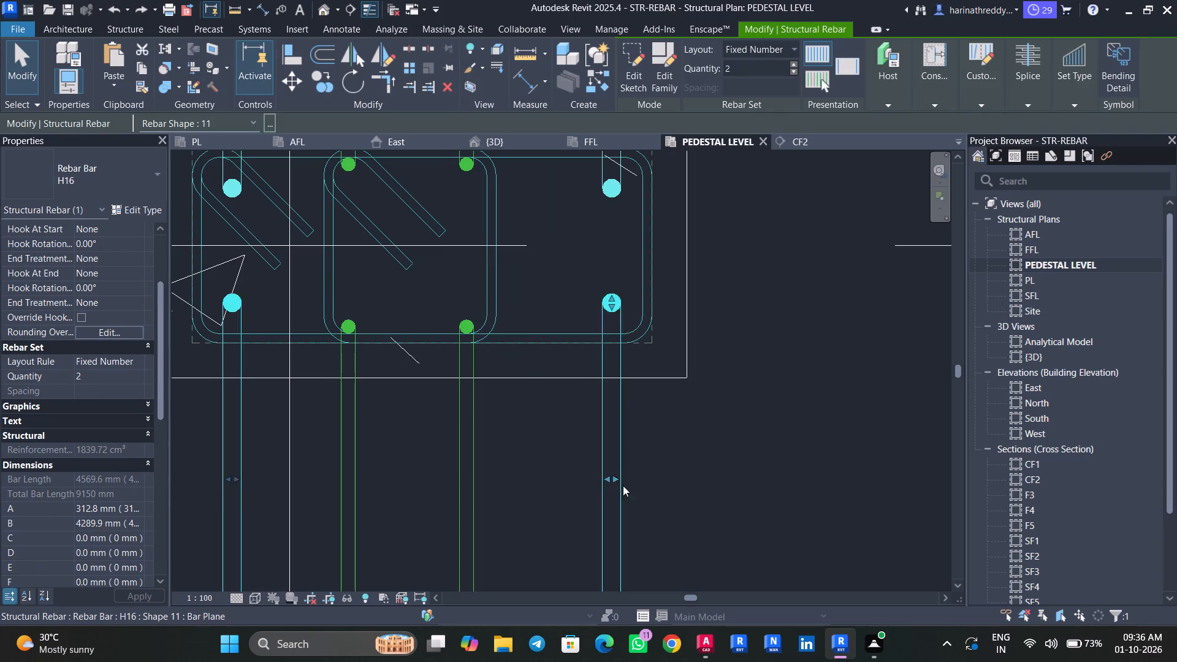
pyautogui.moveTo(617, 479); pyautogui.dragTo(630, 479)
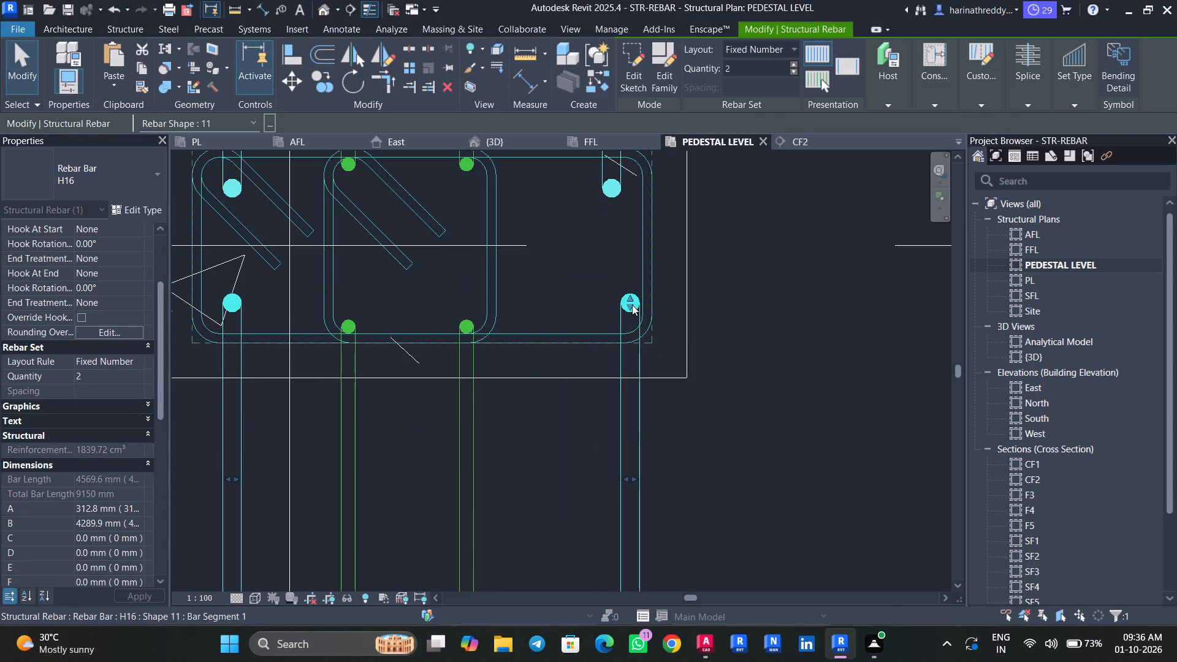
pyautogui.moveTo(628, 305); pyautogui.dragTo(629, 324)
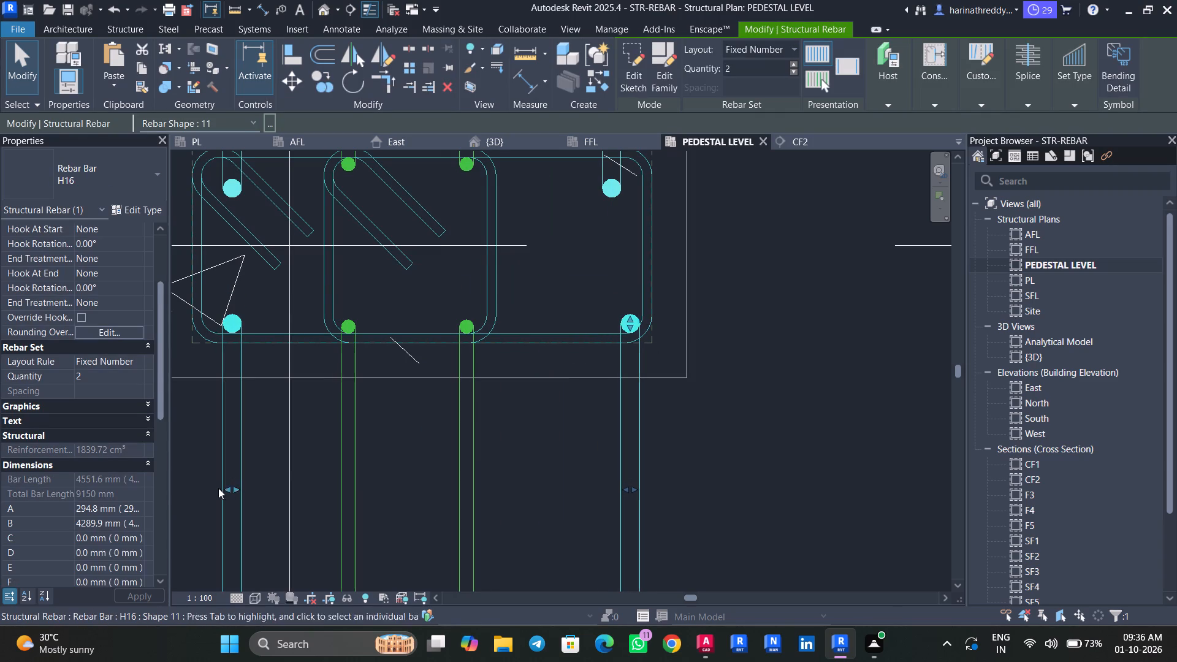
pyautogui.moveTo(225, 486); pyautogui.dragTo(217, 486)
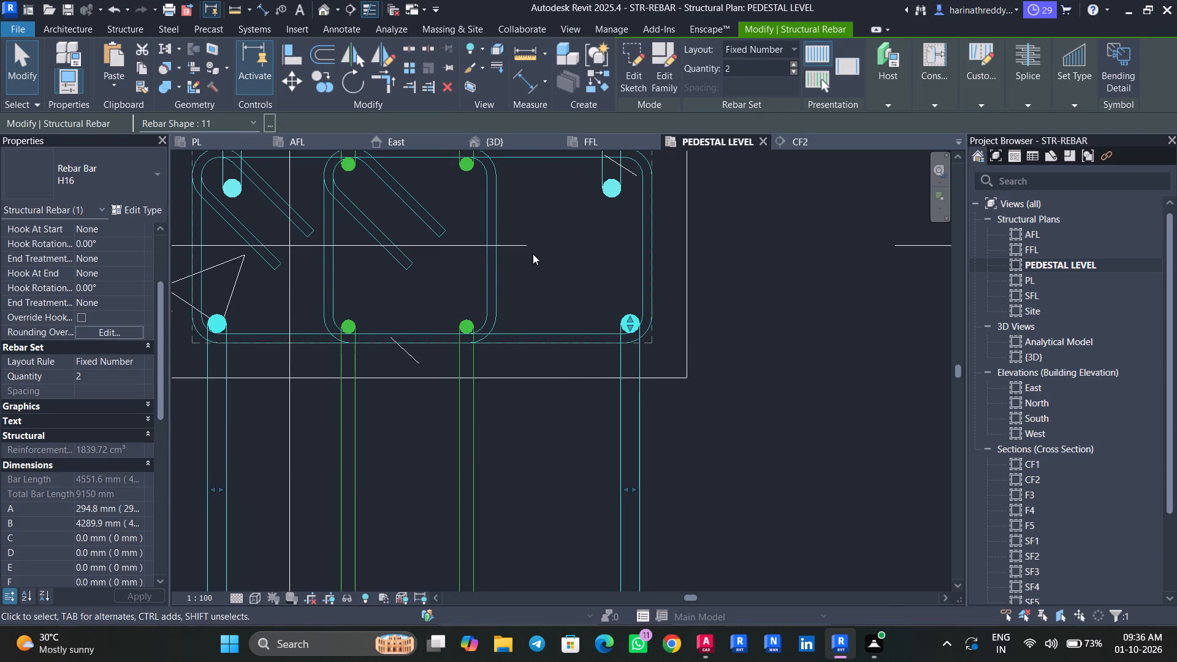
pyautogui.press('Escape')
pyautogui.press('Escape')
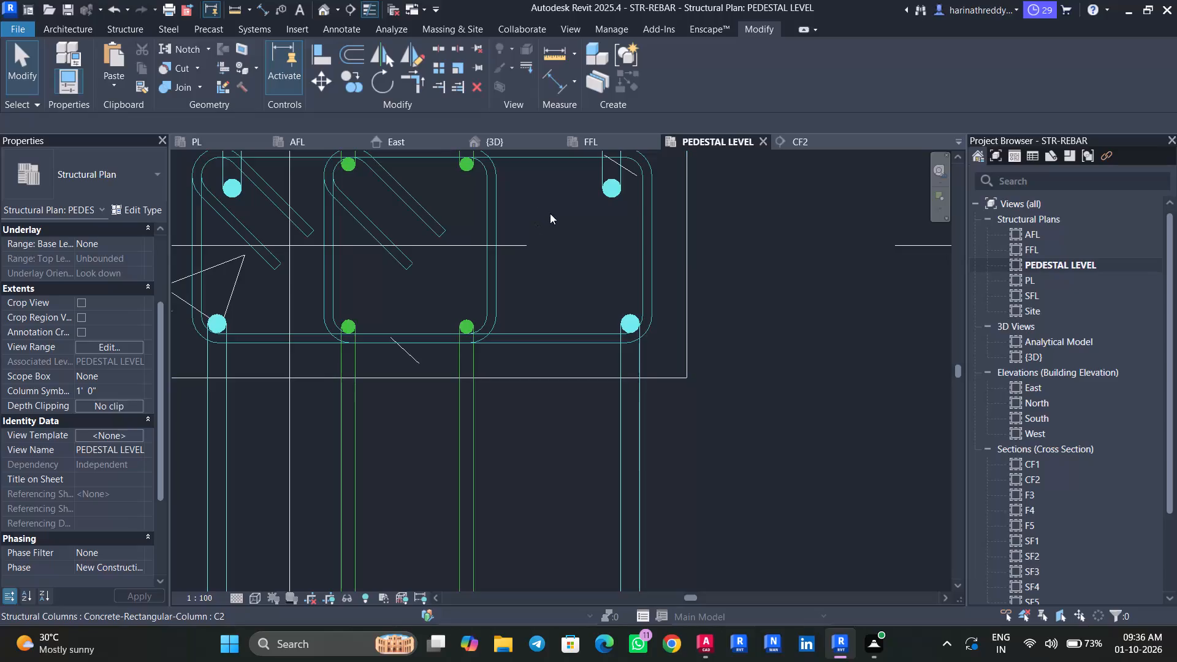
# Line up the upper H16 set's right bar with the lower right bar and raise the set toward the outer stirrup's top.
pyautogui.scroll(8, 565, 205)
pyautogui.scroll(-12, 565, 205)
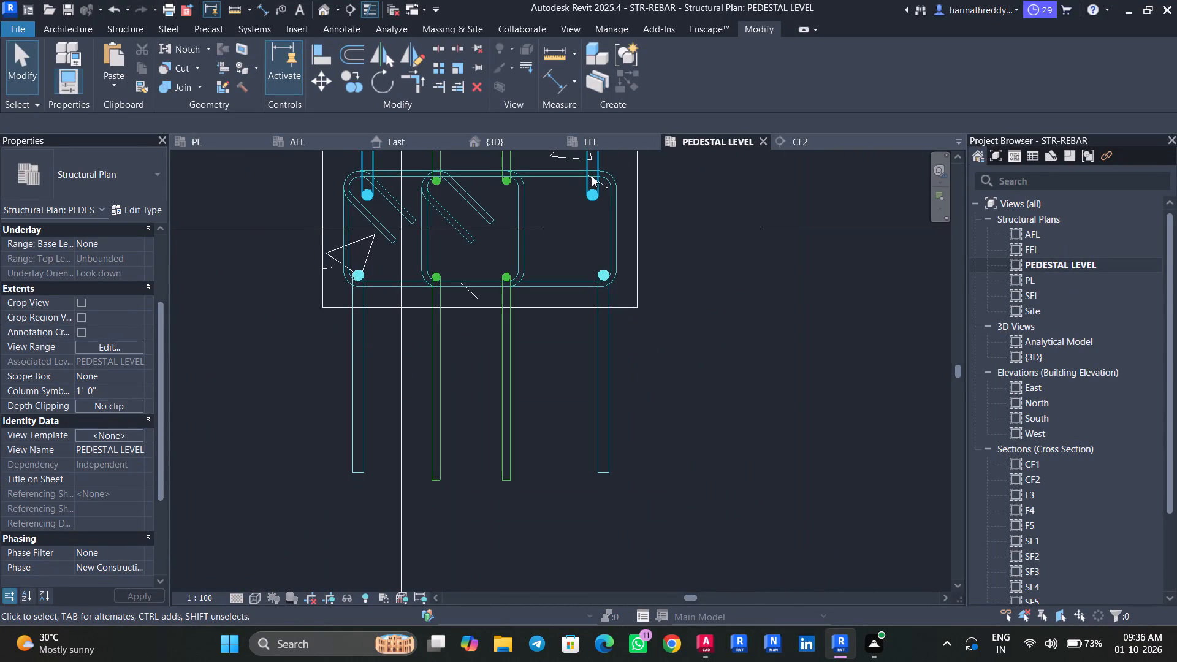
pyautogui.click(592, 176)
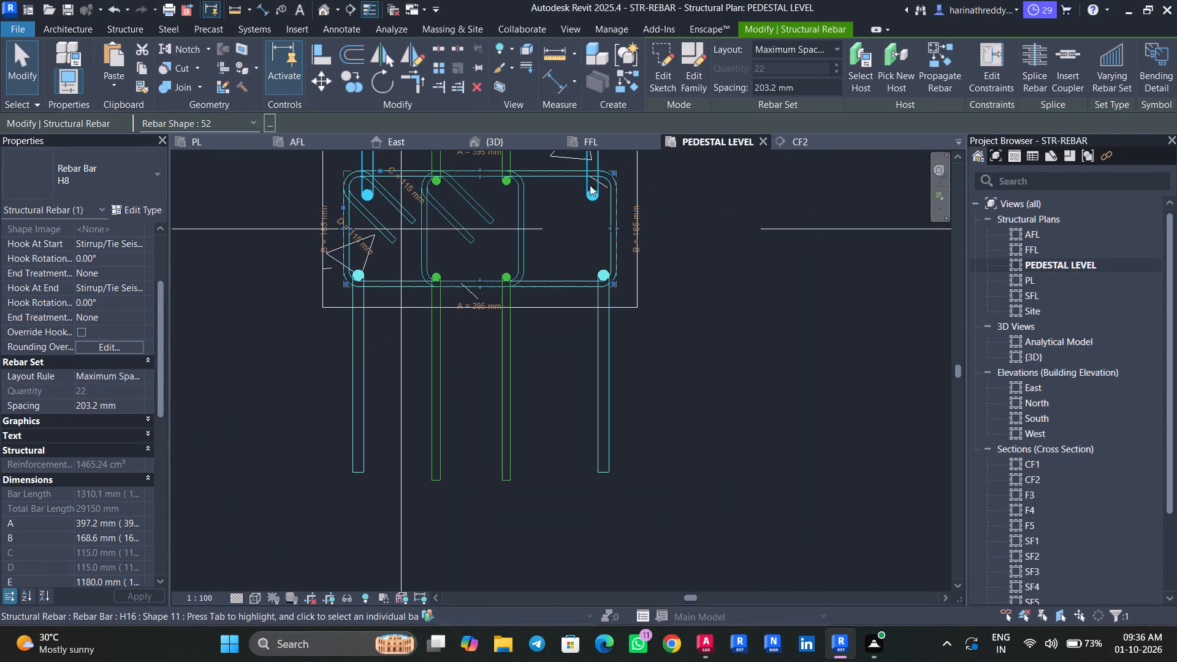
pyautogui.scroll(6, 590, 175)
pyautogui.scroll(-2, 590, 175)
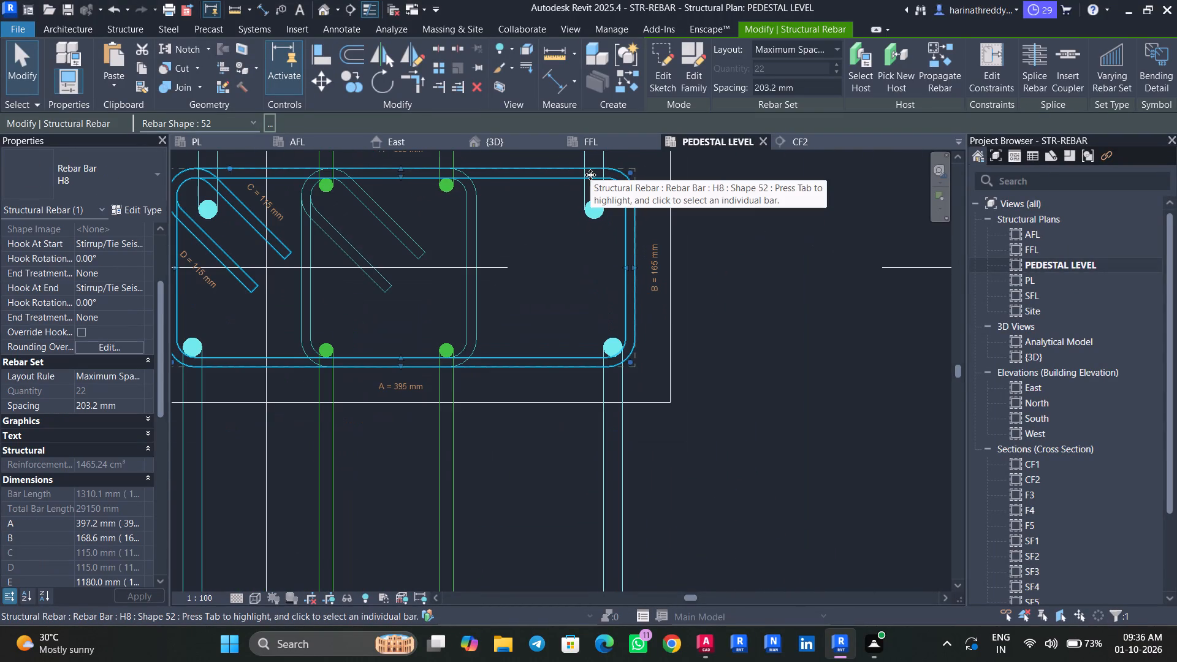
pyautogui.scroll(-9, 590, 175)
pyautogui.moveTo(702, 192); pyautogui.dragTo(696, 305, button='middle')
pyautogui.press('Escape')
pyautogui.press('Escape')
pyautogui.click(583, 243)
pyautogui.click(590, 235)
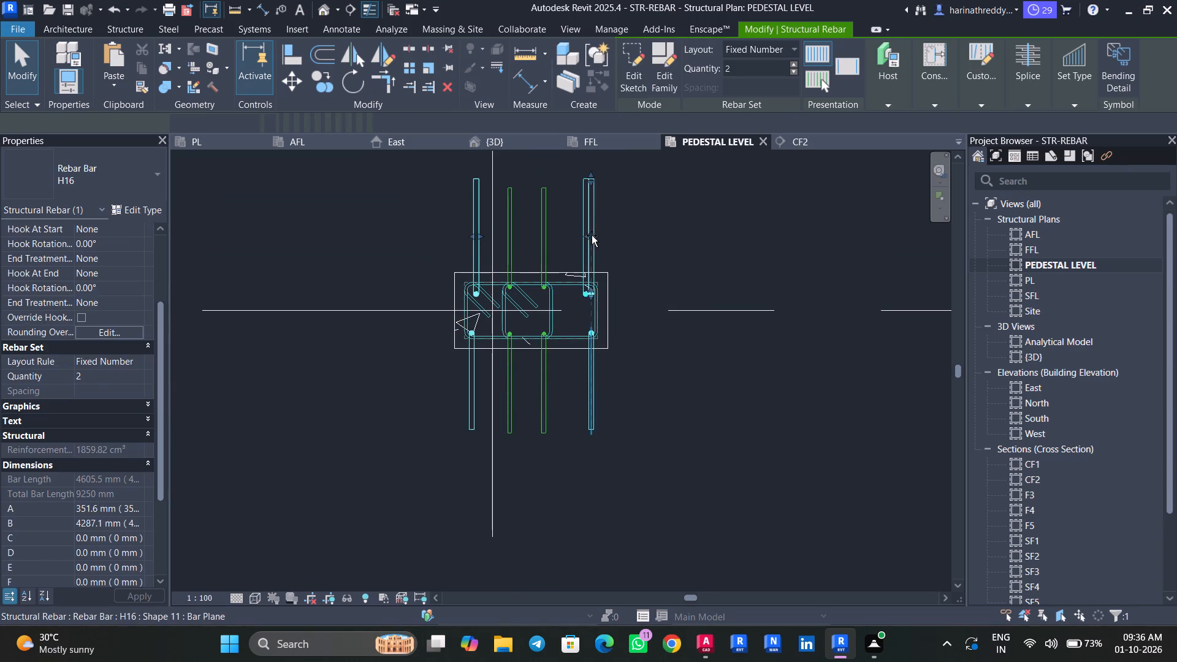
pyautogui.scroll(8, 593, 290)
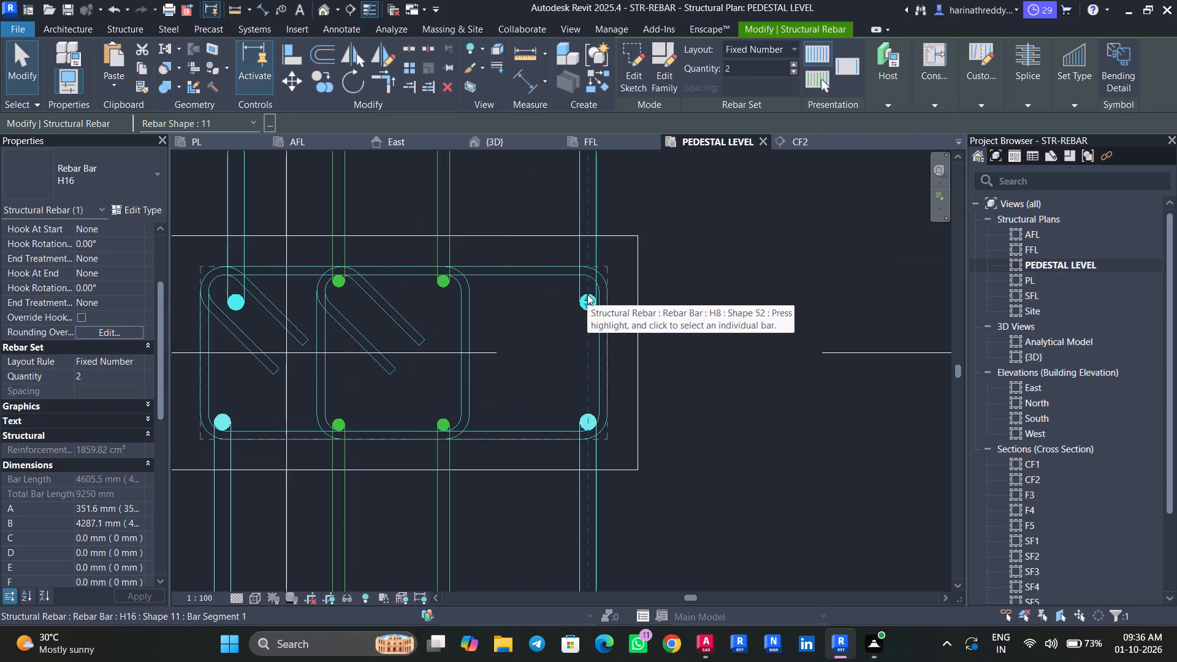
pyautogui.moveTo(588, 294); pyautogui.dragTo(588, 285)
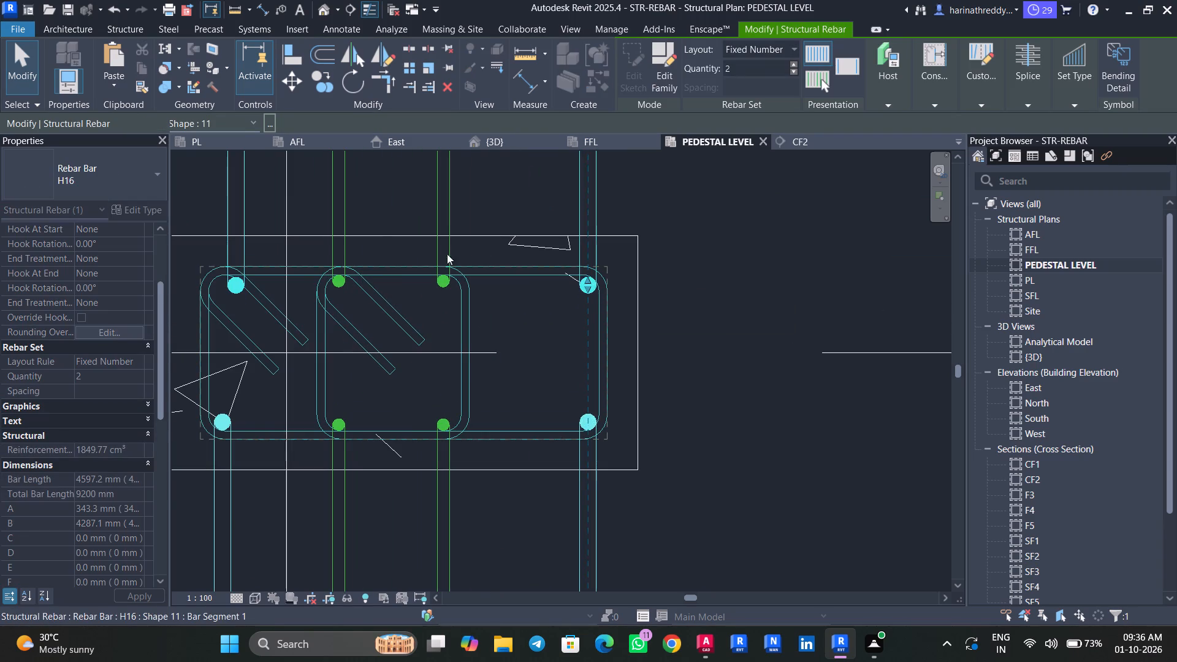
# Shift the upper H16 set's left bar outward to line up with the lower left H16 bar.
pyautogui.scroll(-6, 307, 190)
pyautogui.moveTo(305, 189); pyautogui.dragTo(363, 300, button='middle')
pyautogui.click(327, 267)
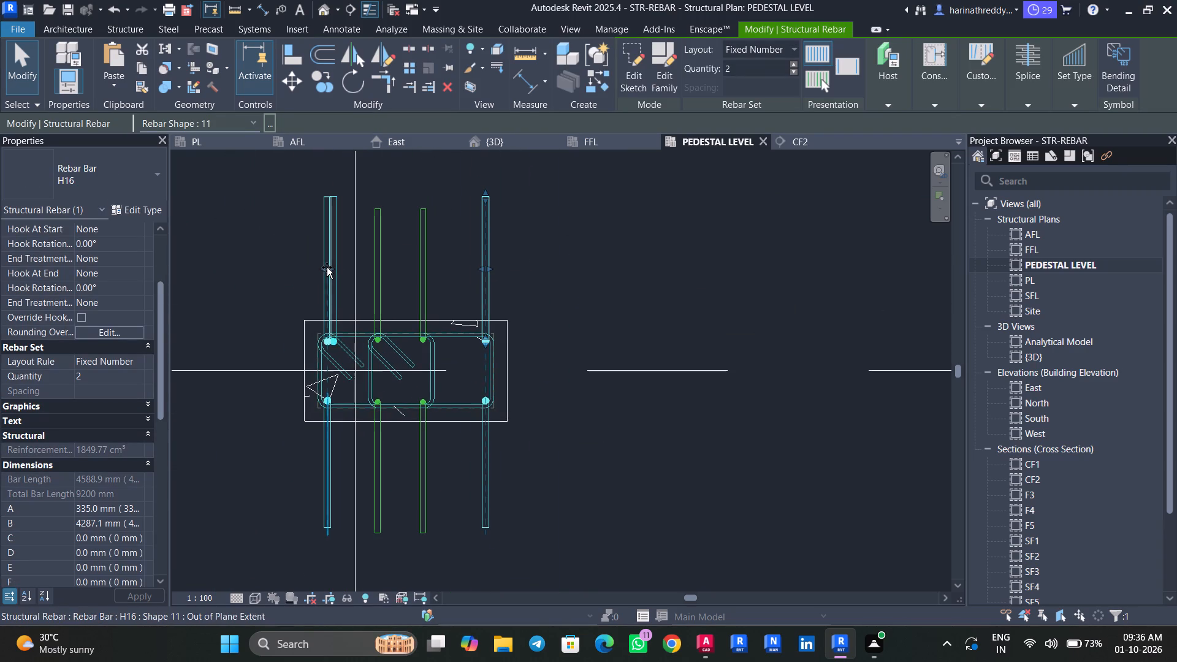
pyautogui.scroll(6, 321, 328)
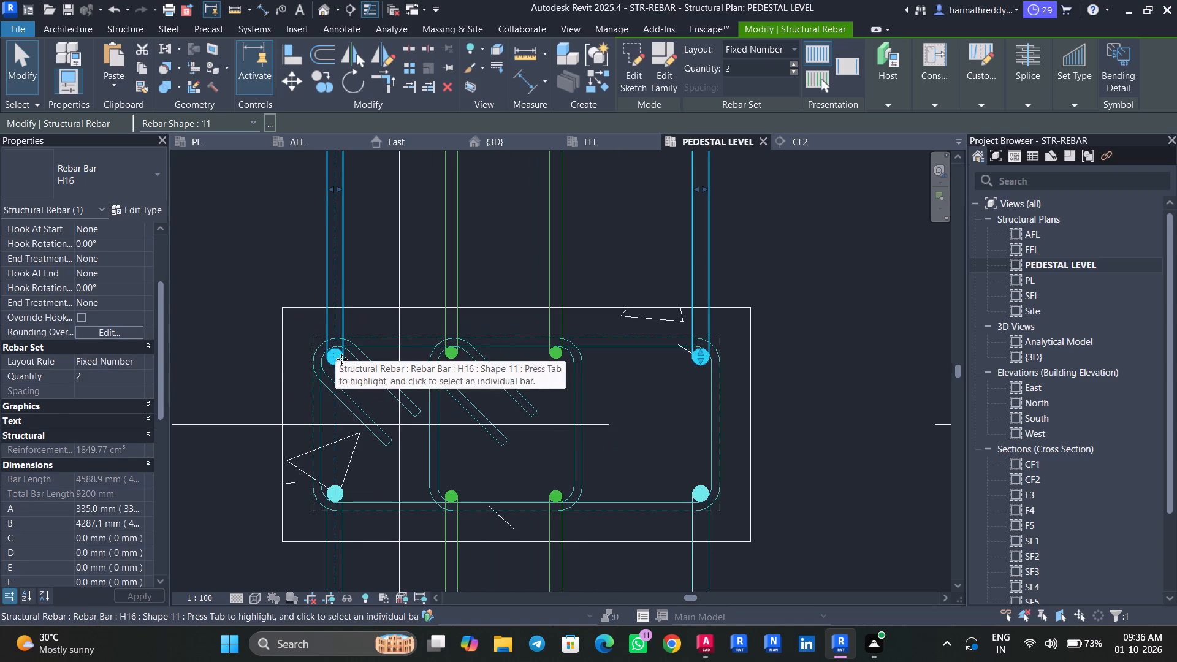
pyautogui.press('Escape')
pyautogui.press('Escape')
pyautogui.press('Escape')
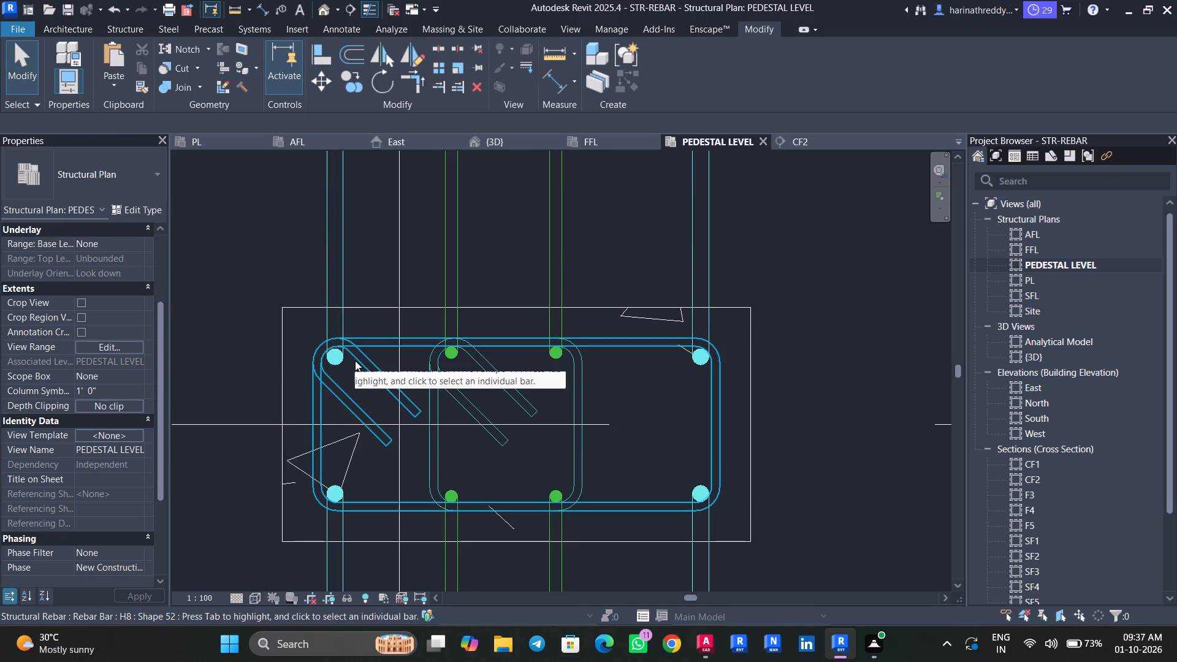
# Save the project.
pyautogui.hotkey('ctrl', 's')
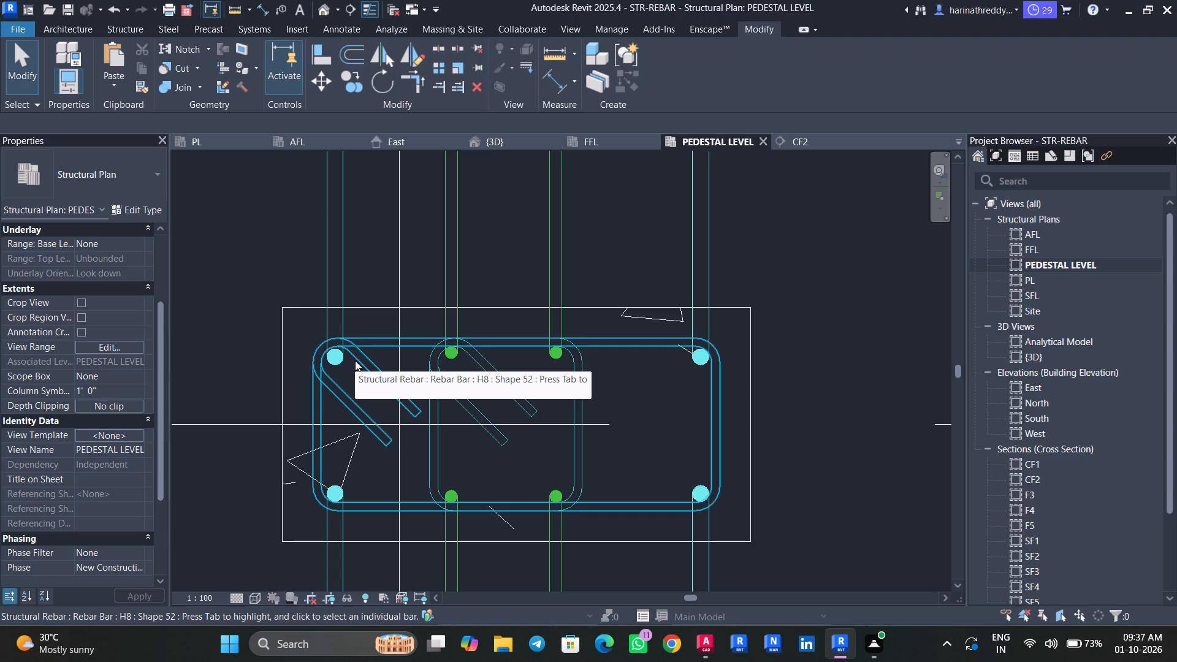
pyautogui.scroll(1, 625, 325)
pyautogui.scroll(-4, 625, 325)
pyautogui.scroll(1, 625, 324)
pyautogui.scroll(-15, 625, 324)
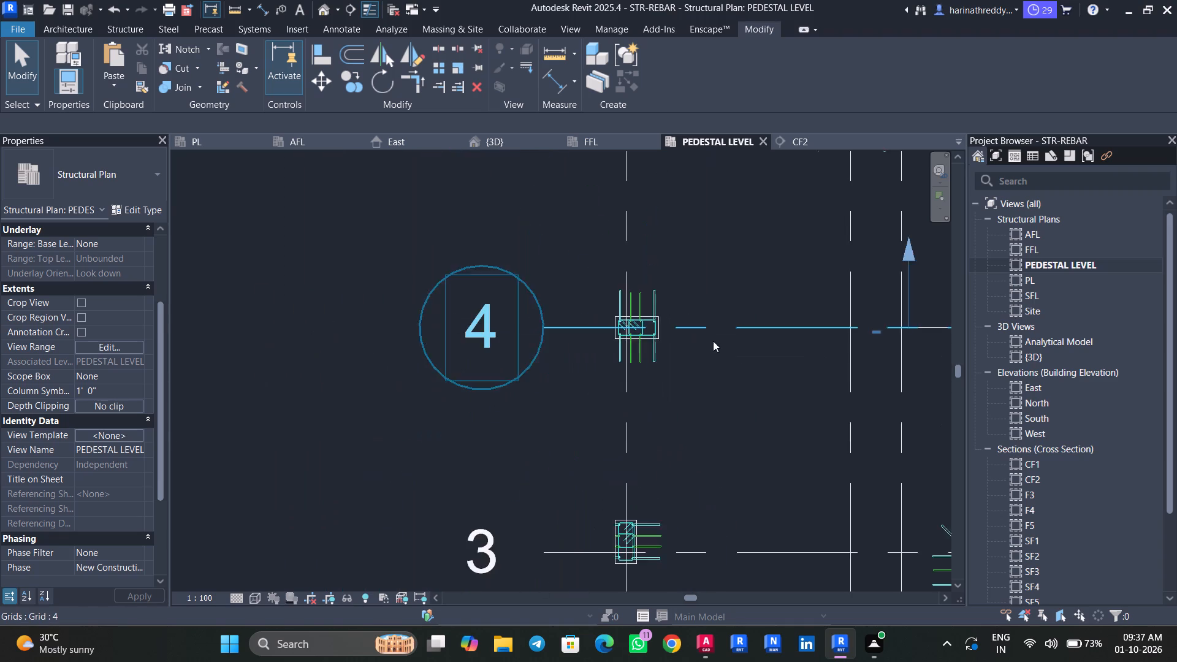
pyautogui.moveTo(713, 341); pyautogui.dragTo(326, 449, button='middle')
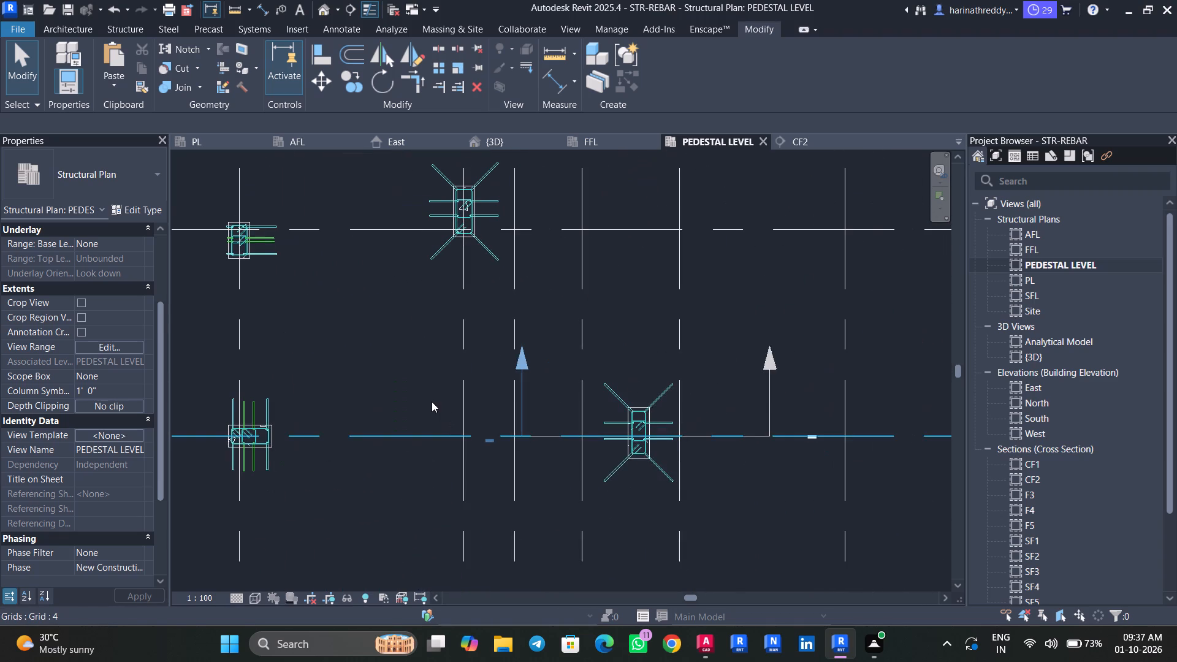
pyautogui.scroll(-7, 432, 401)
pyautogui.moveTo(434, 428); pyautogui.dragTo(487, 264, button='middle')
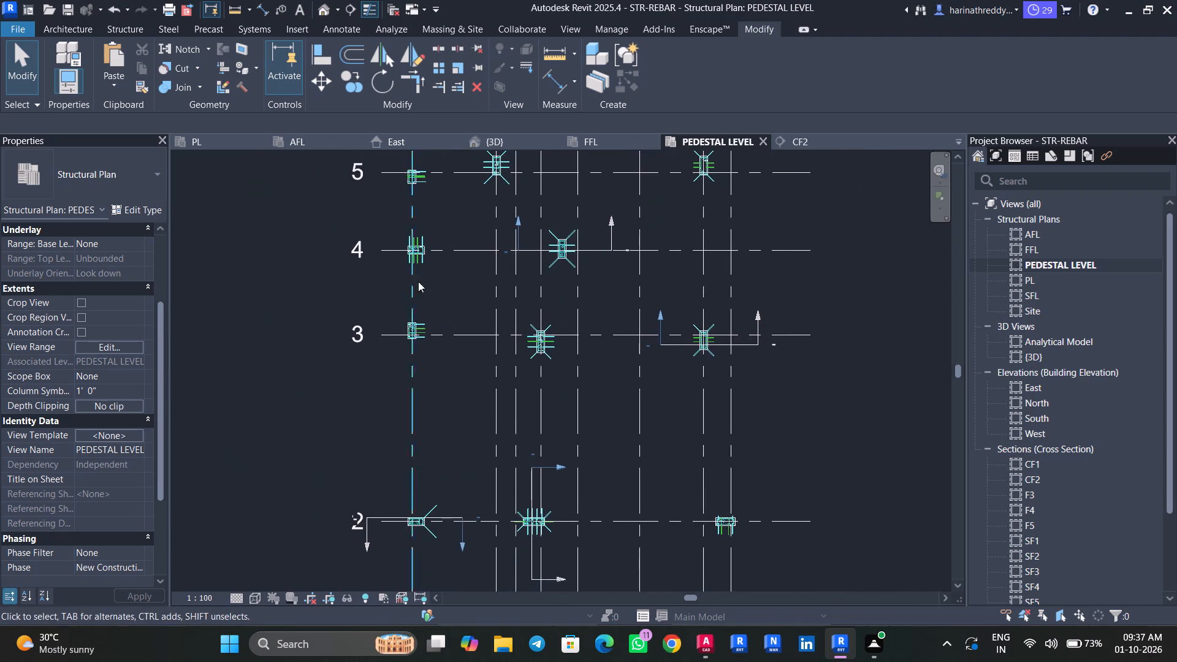
# Select all H8 stirrup instances from a grid A column stirrup and review their view visibility states.
pyautogui.scroll(1, 427, 270)
pyautogui.scroll(-1, 427, 270)
pyautogui.scroll(12, 428, 266)
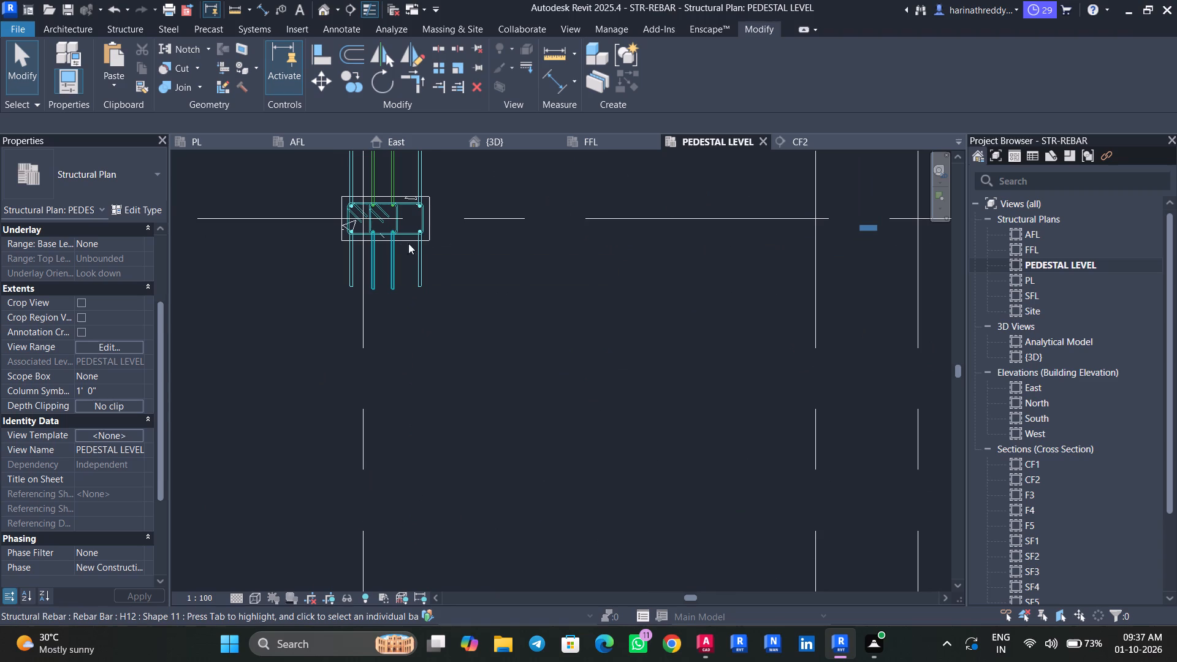
pyautogui.click(400, 199)
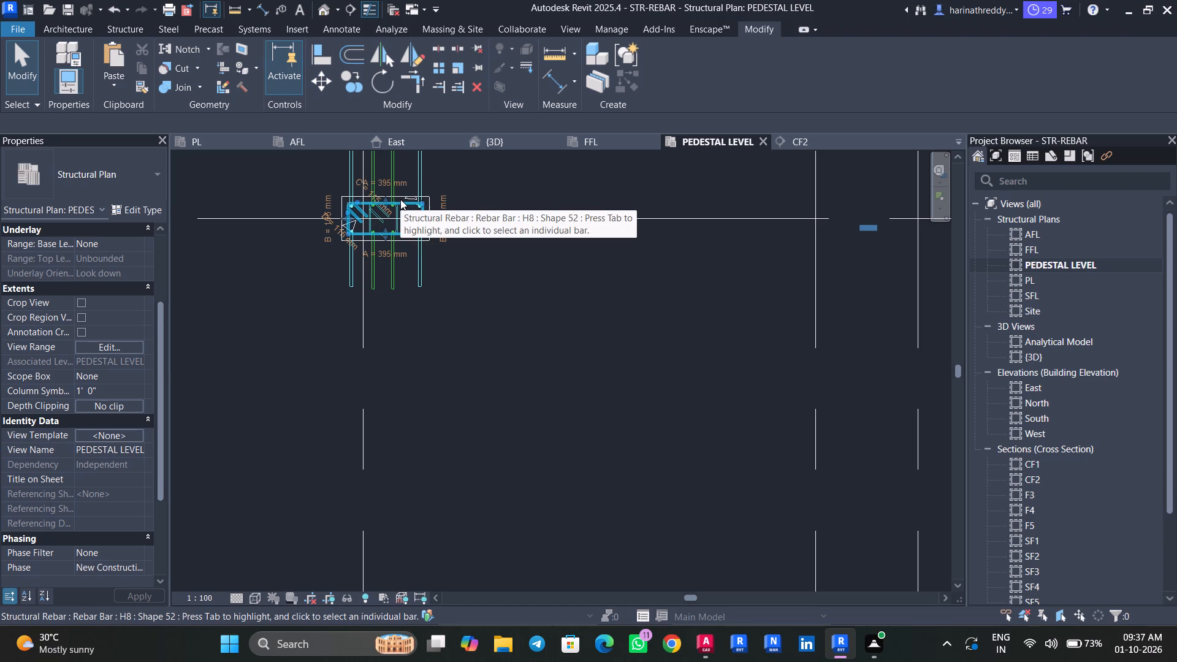
pyautogui.write('SA')
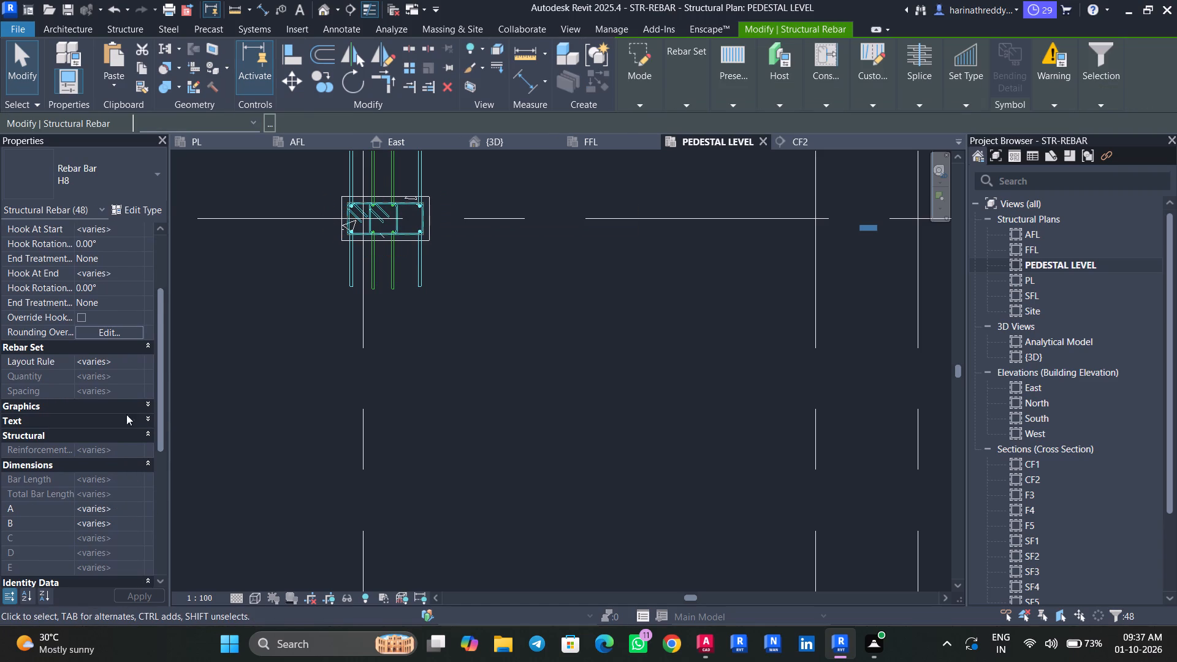
pyautogui.scroll(-3, 142, 480)
pyautogui.scroll(1, 142, 480)
pyautogui.scroll(-1, 142, 480)
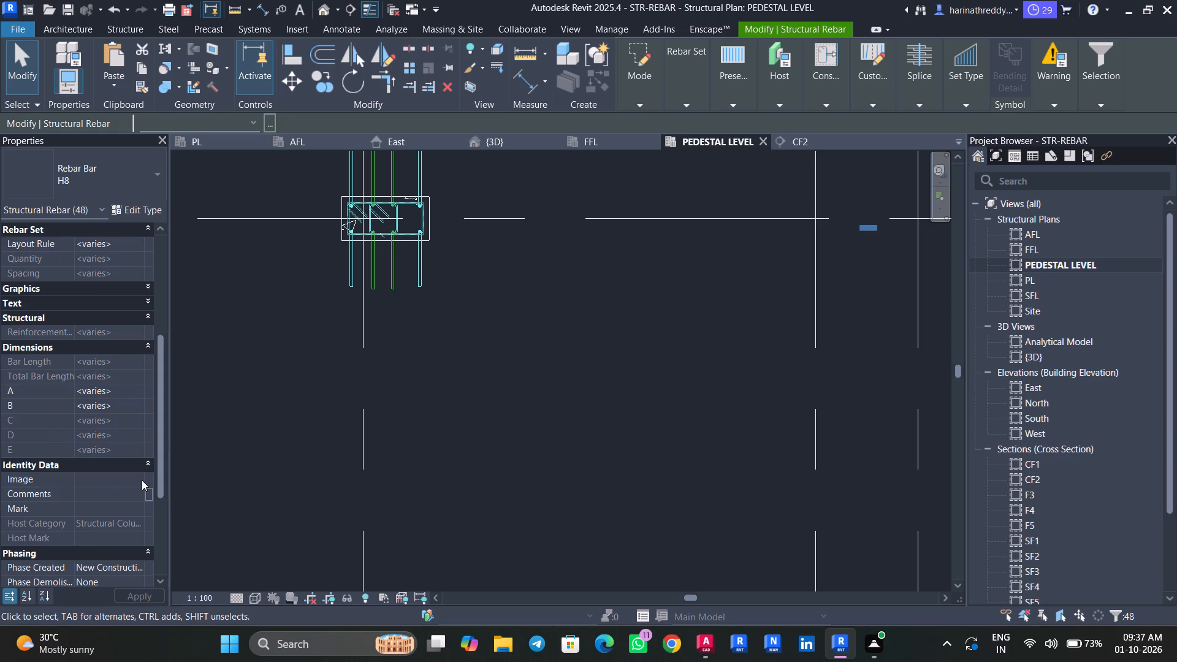
pyautogui.scroll(-1, 142, 480)
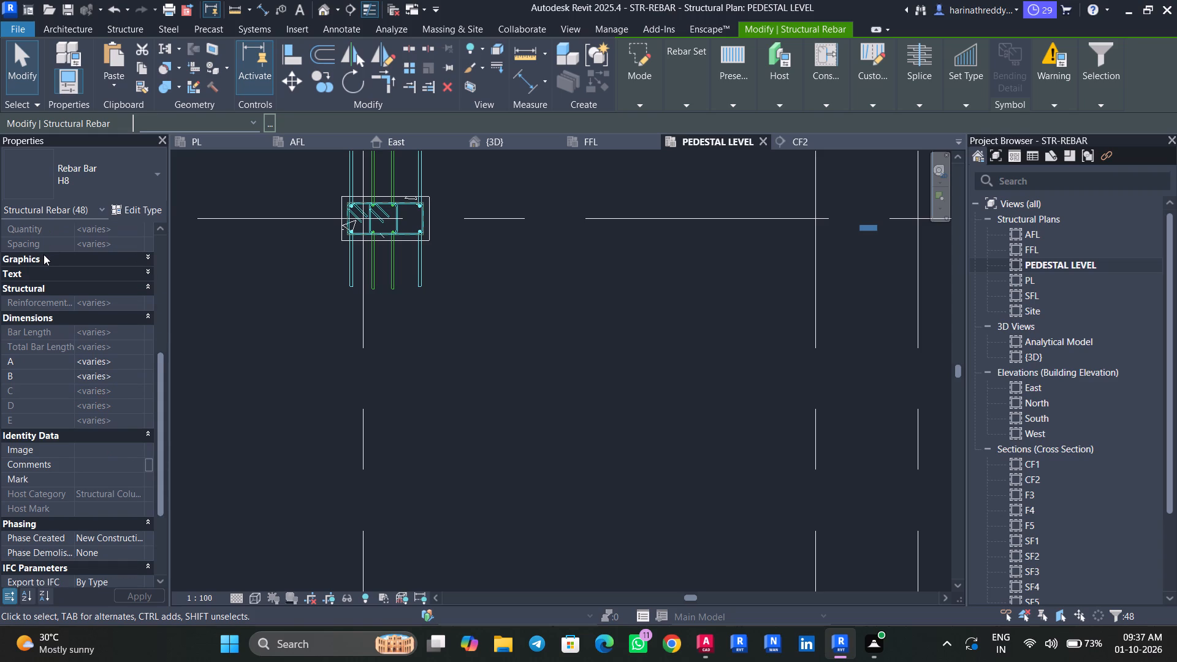
pyautogui.click(44, 254)
pyautogui.click(80, 268)
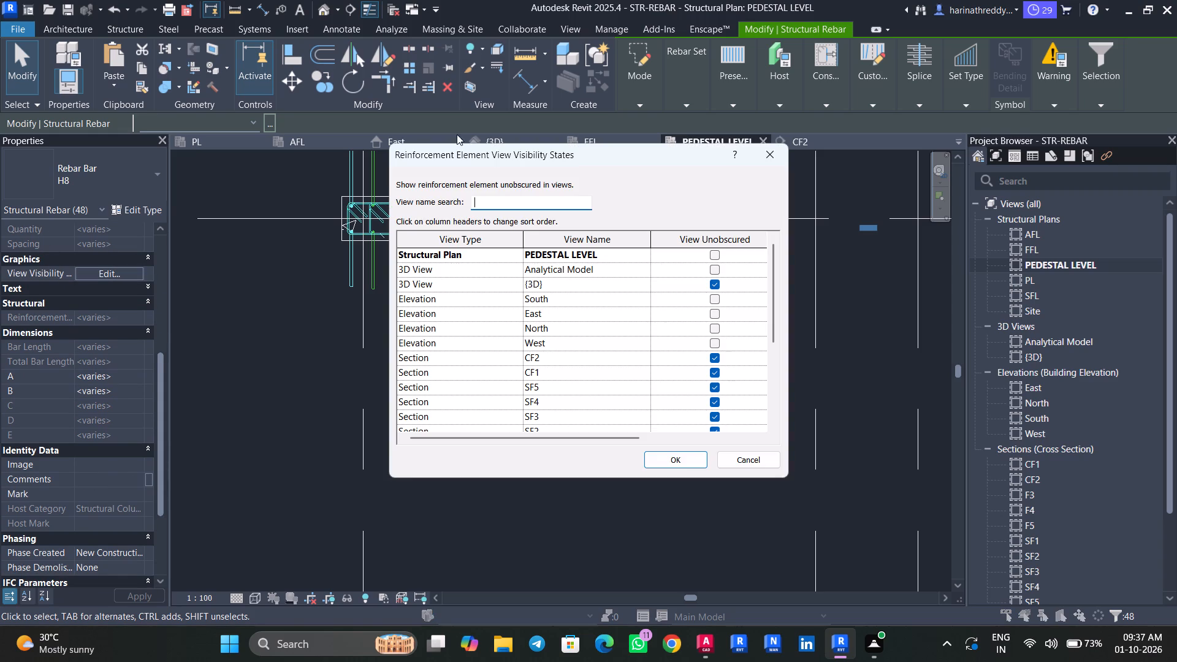
pyautogui.click(655, 462)
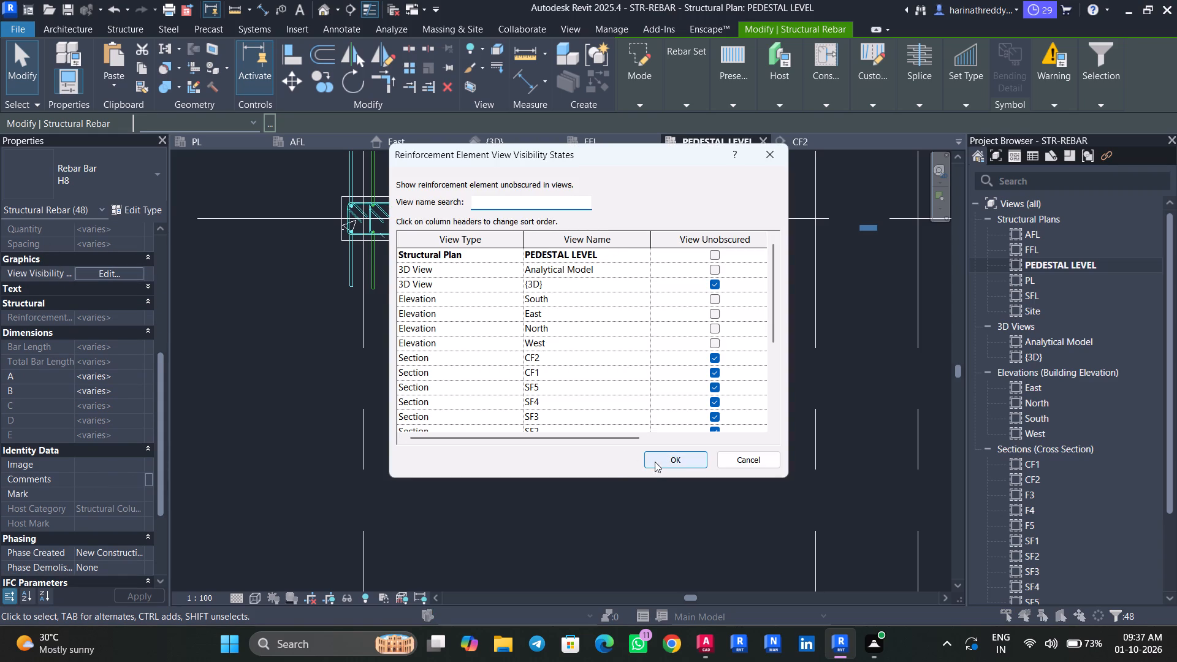
# Open the {3D} view and locate the reinforced column and footing model among the imported drawings.
pyautogui.click(331, 9)
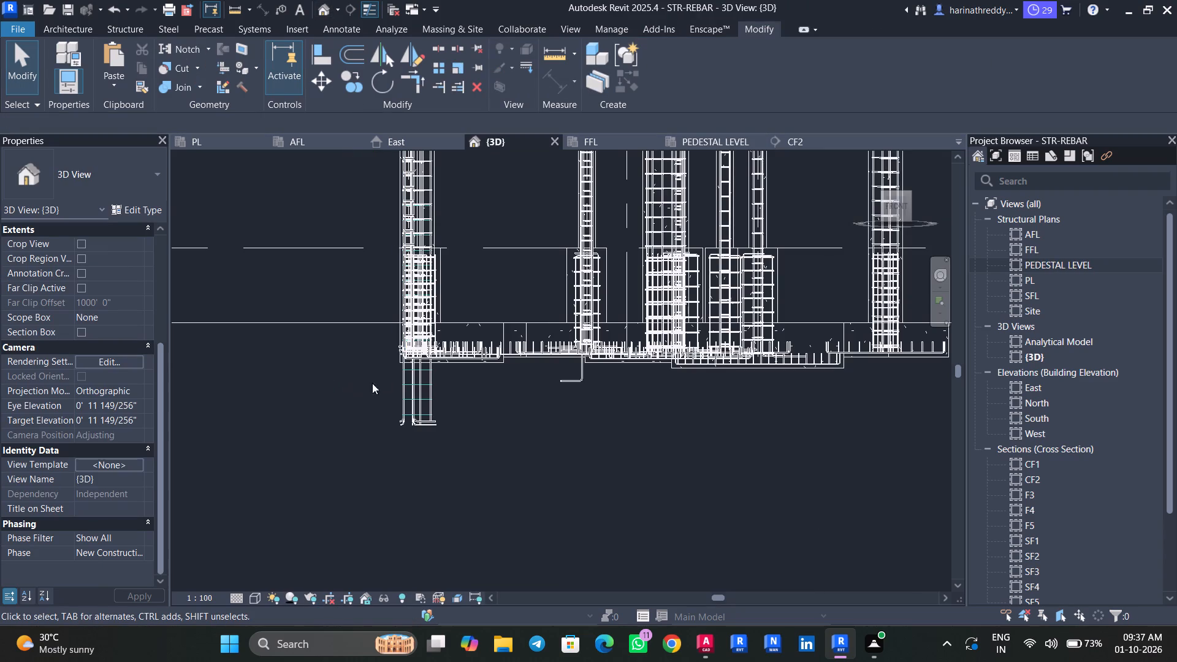
pyautogui.keyDown('shift'); pyautogui.moveTo(333, 381); pyautogui.dragTo(18, 12, button='middle'); pyautogui.keyUp('shift')
pyautogui.scroll(1, 558, 329)
pyautogui.scroll(-5, 558, 329)
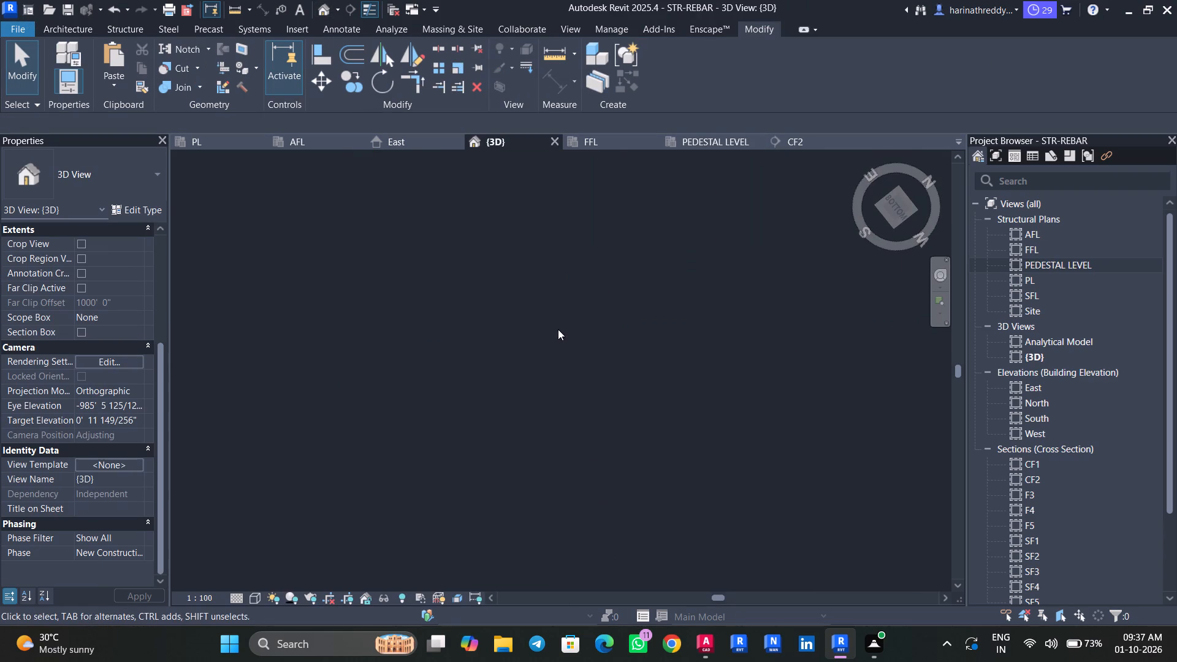
pyautogui.scroll(-1, 558, 329)
pyautogui.scroll(1, 558, 329)
pyautogui.scroll(-12, 558, 329)
pyautogui.scroll(1, 524, 332)
pyautogui.scroll(-14, 525, 338)
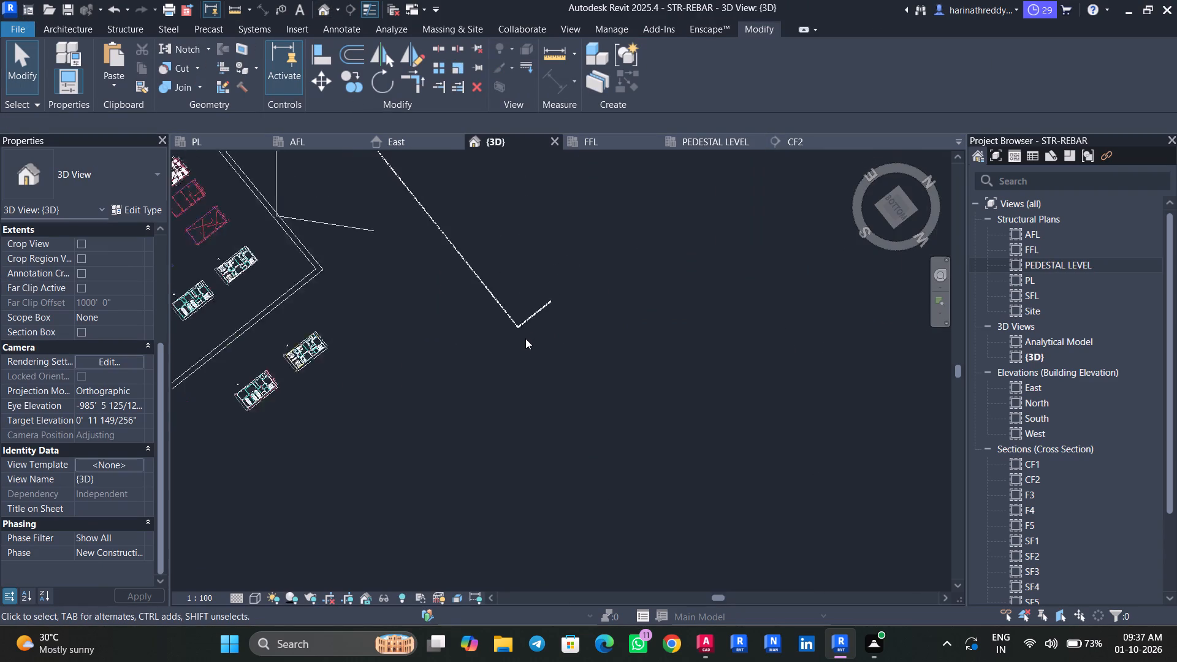
pyautogui.scroll(-2, 525, 338)
pyautogui.keyDown('shift'); pyautogui.moveTo(432, 405); pyautogui.dragTo(473, 194, button='middle'); pyautogui.keyUp('shift')
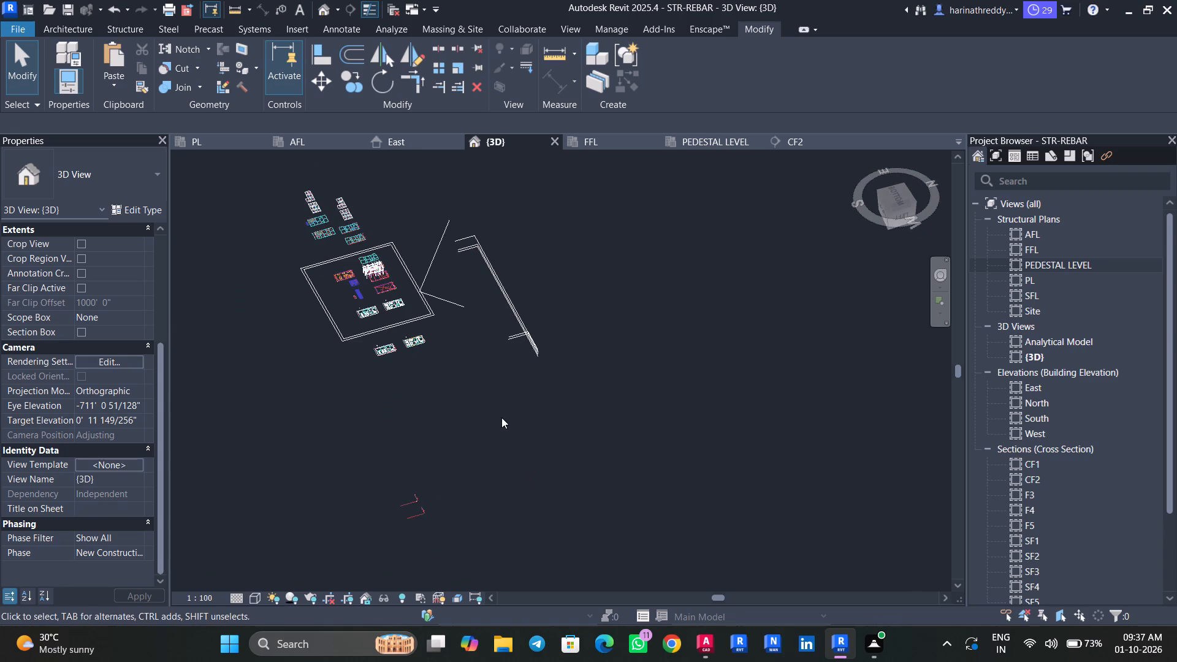
pyautogui.keyDown('shift'); pyautogui.click(536, 354); pyautogui.keyUp('shift')
pyautogui.press('Escape')
pyautogui.press('Escape')
pyautogui.keyDown('shift'); pyautogui.moveTo(448, 447); pyautogui.dragTo(469, 423); pyautogui.keyUp('shift')
pyautogui.press('Escape')
pyautogui.press('Escape')
pyautogui.scroll(4, 469, 423)
pyautogui.moveTo(447, 388); pyautogui.dragTo(414, 177, button='middle')
pyautogui.scroll(1, 415, 178)
pyautogui.scroll(4, 360, 433)
pyautogui.scroll(-10, 359, 433)
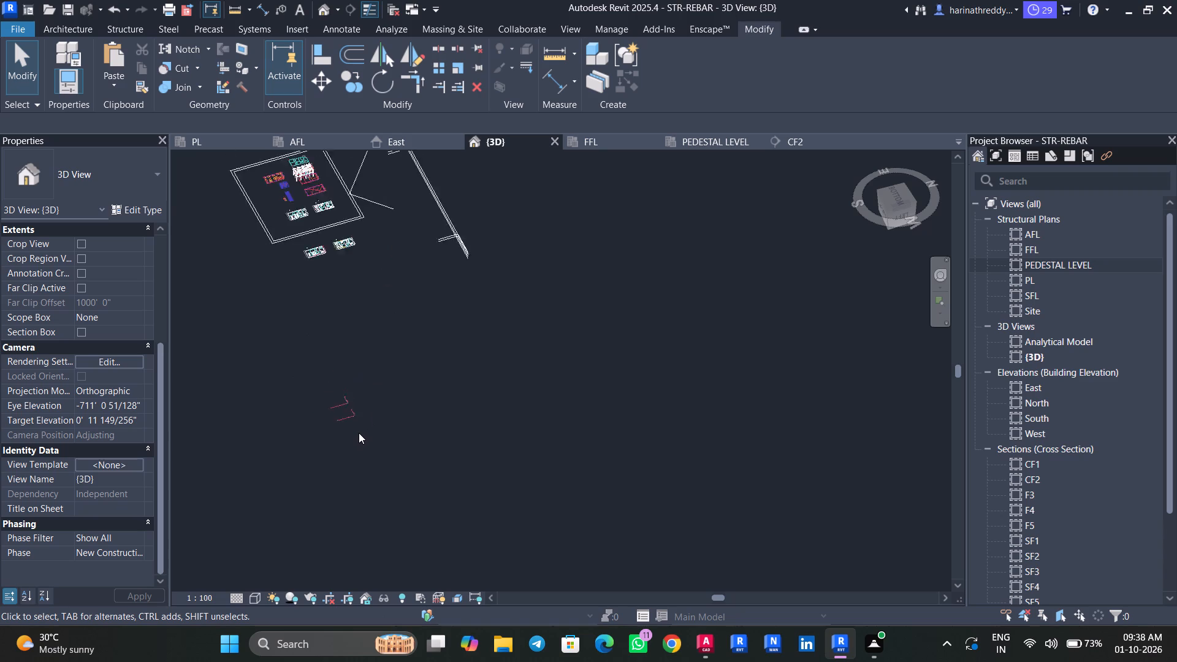
pyautogui.scroll(-6, 359, 433)
pyautogui.scroll(20, 299, 286)
pyautogui.middleClick(328, 354)
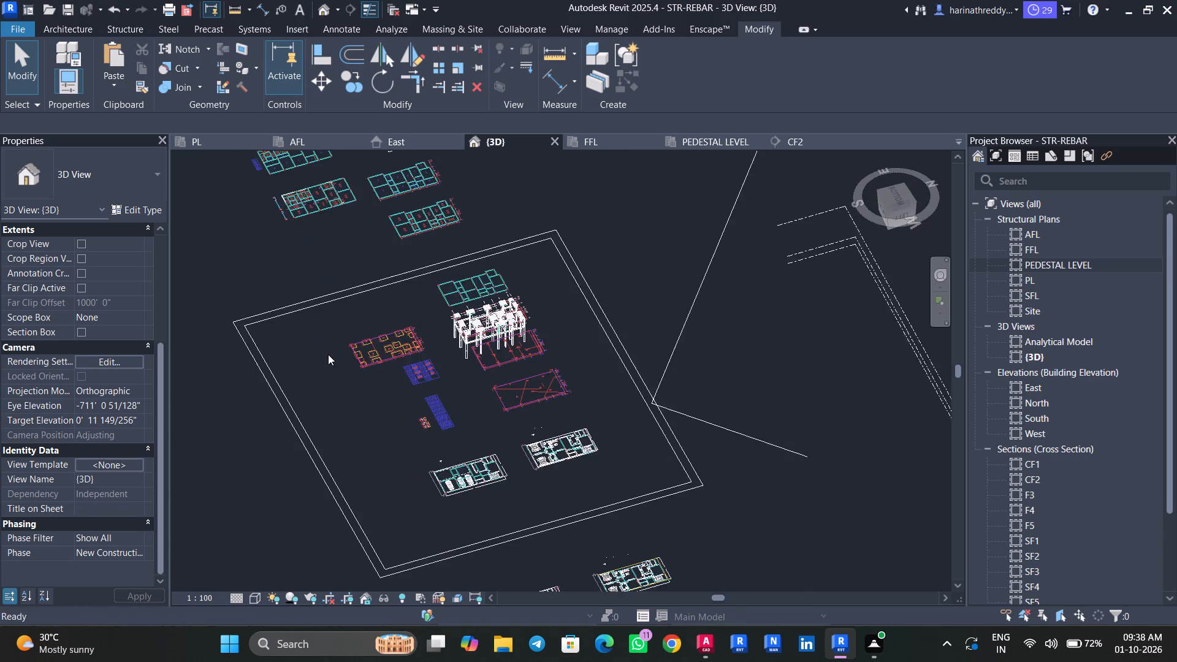
pyautogui.scroll(2, 328, 354)
pyautogui.moveTo(650, 387); pyautogui.dragTo(546, 438, button='middle')
pyautogui.scroll(5, 566, 403)
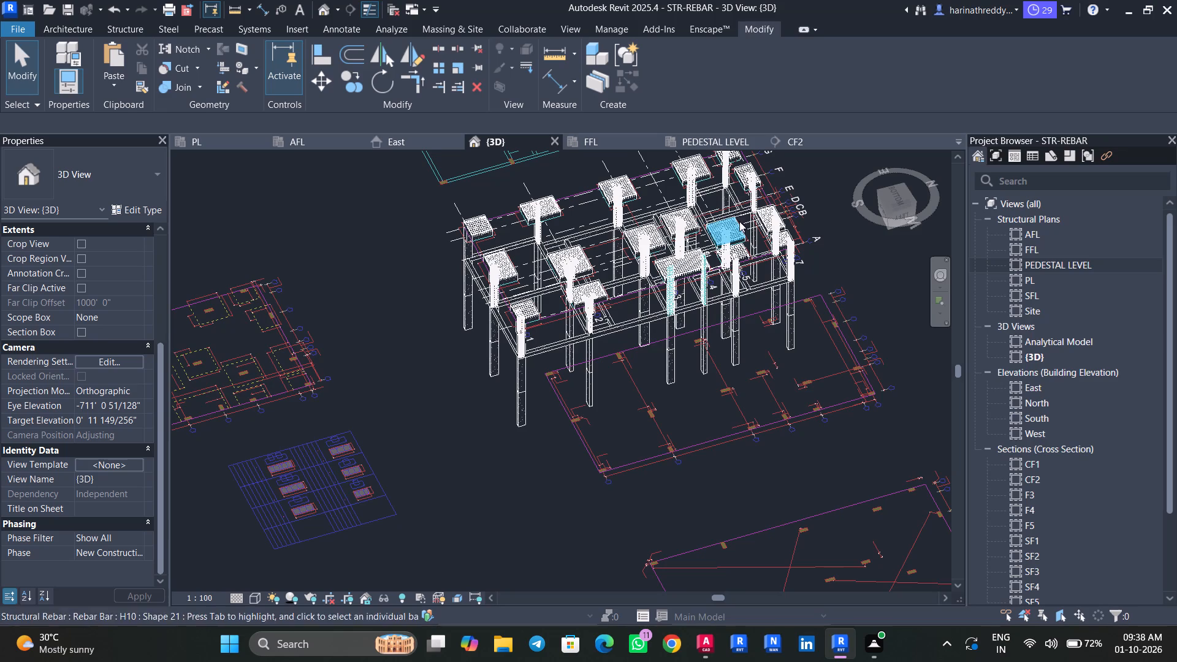
# Orient the 3D view to the Right face and examine the lower ends of the column rebar against the footings.
pyautogui.click(877, 191)
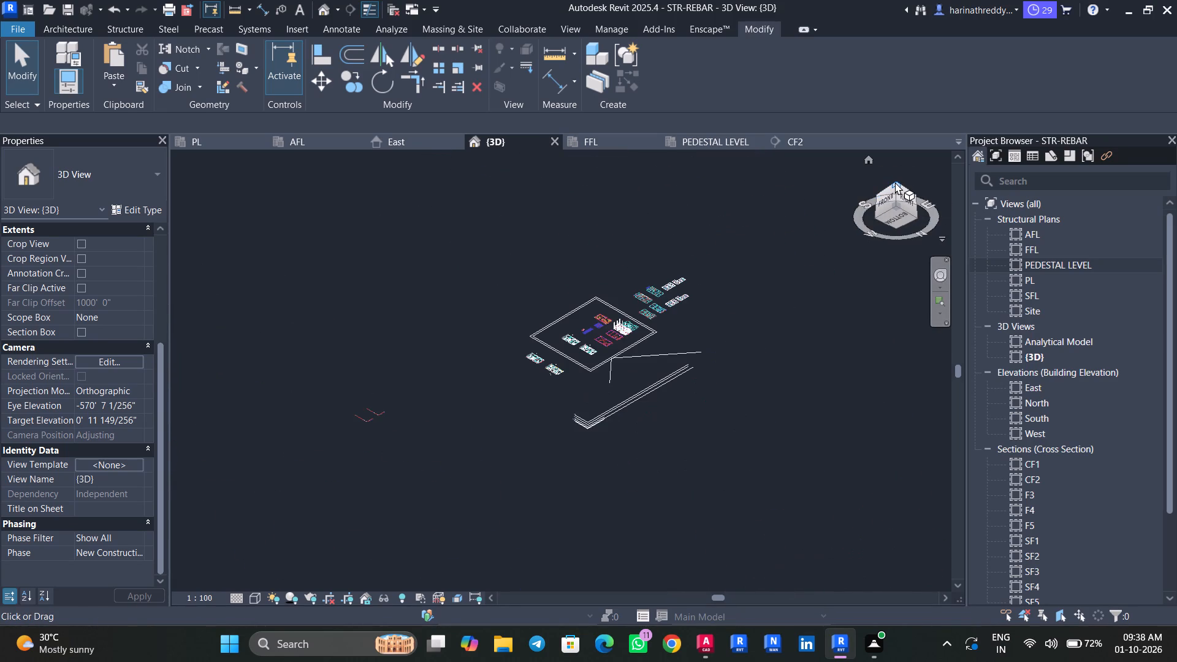
pyautogui.click(895, 181)
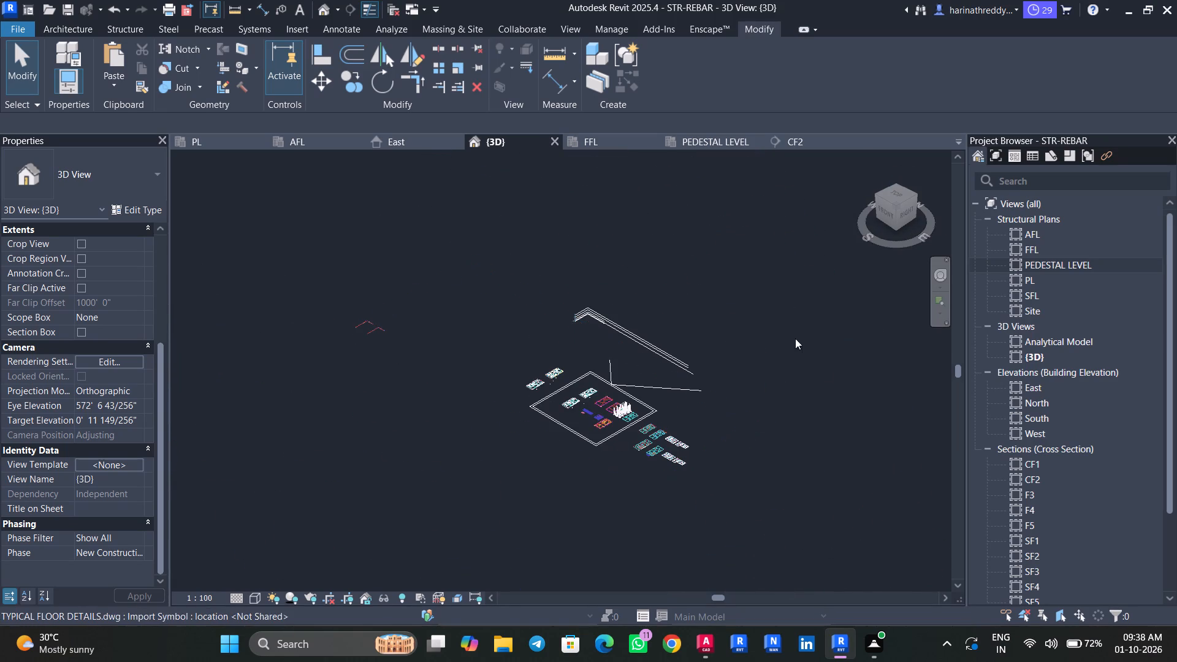
pyautogui.click(903, 218)
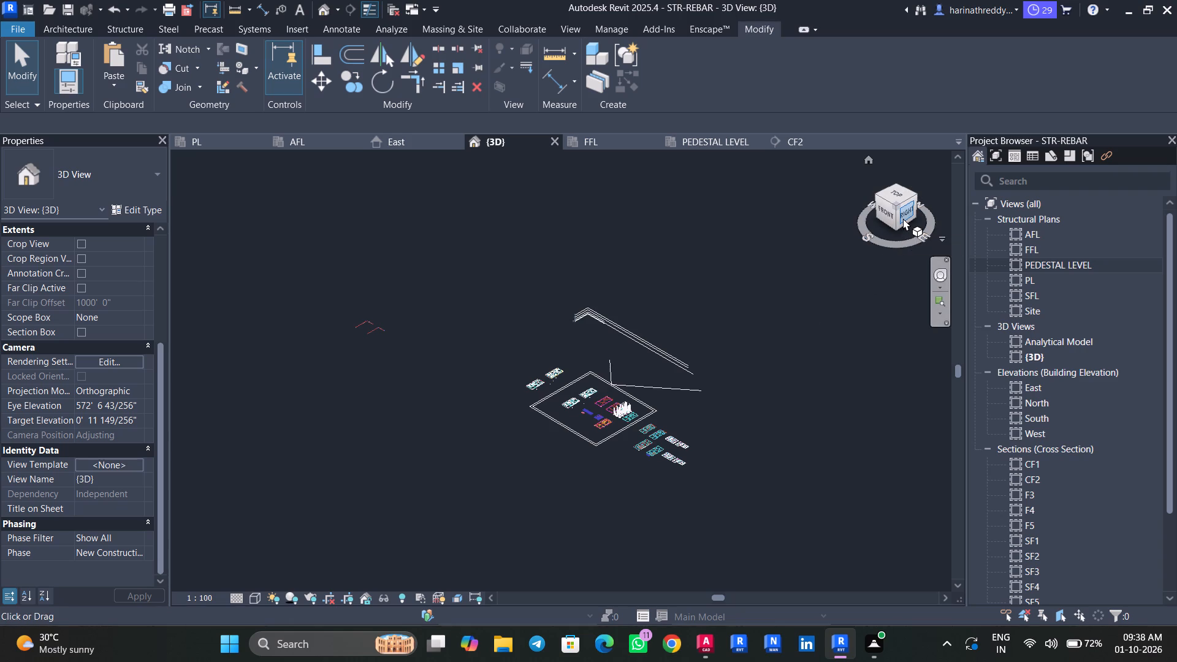
pyautogui.scroll(-7, 550, 400)
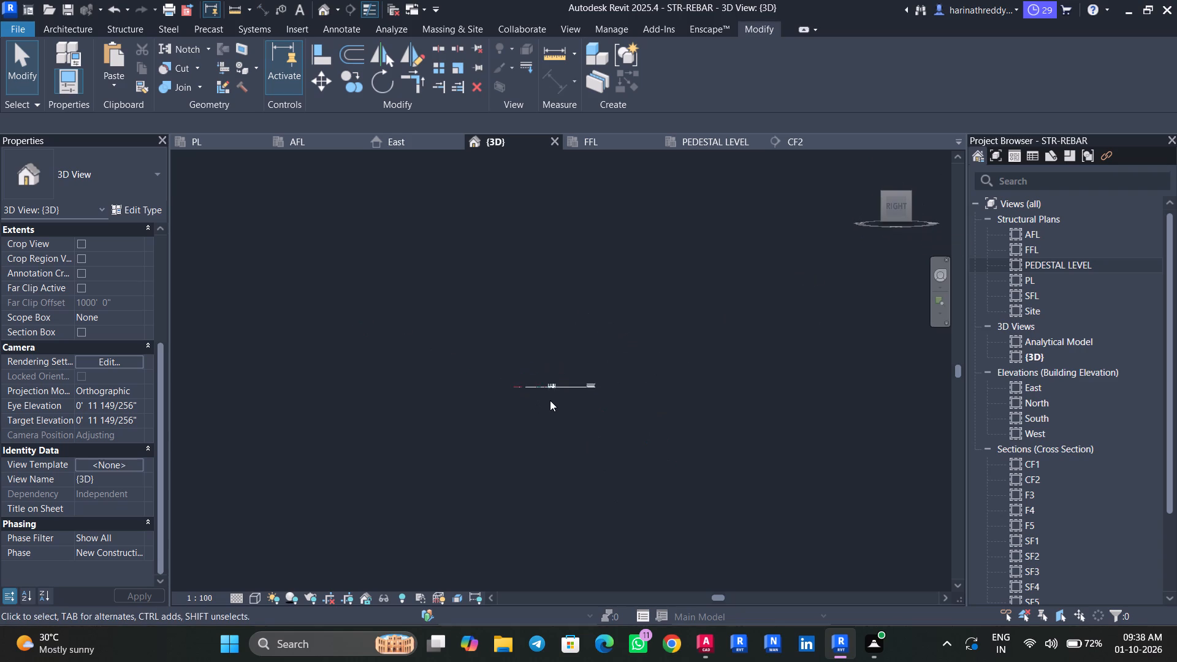
pyautogui.scroll(-5, 550, 400)
pyautogui.scroll(20, 550, 400)
pyautogui.scroll(20, 550, 400)
pyautogui.scroll(2, 550, 400)
pyautogui.scroll(-15, 550, 400)
pyautogui.scroll(-9, 550, 400)
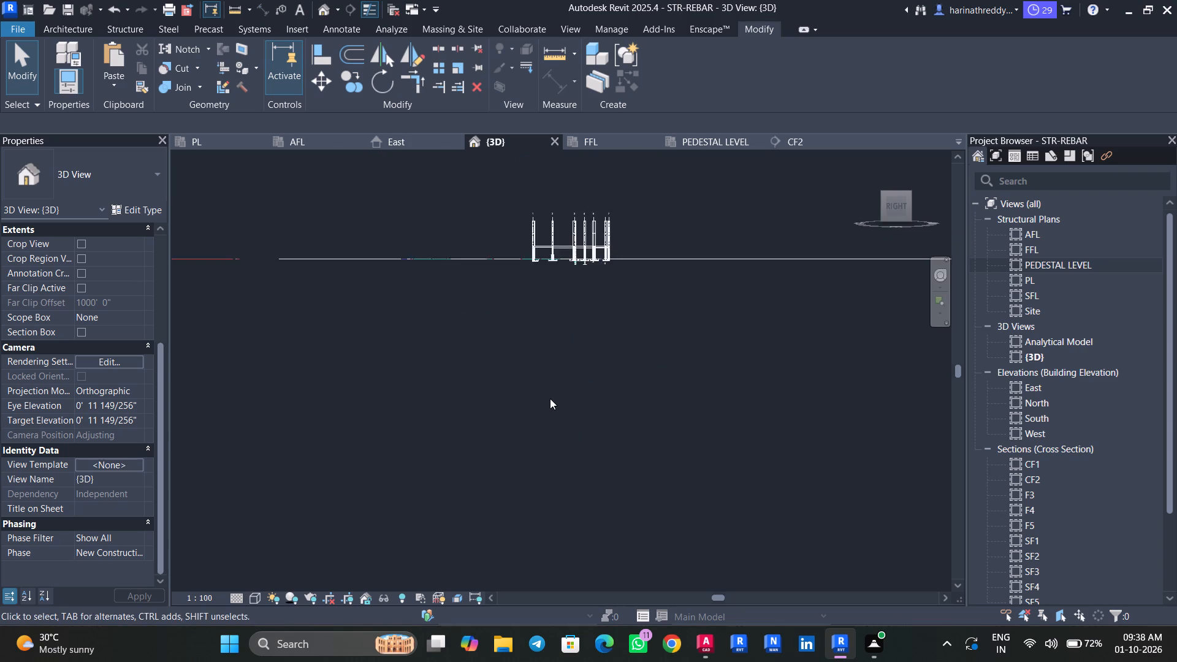
pyautogui.scroll(13, 568, 323)
pyautogui.scroll(-1, 518, 348)
pyautogui.scroll(8, 518, 348)
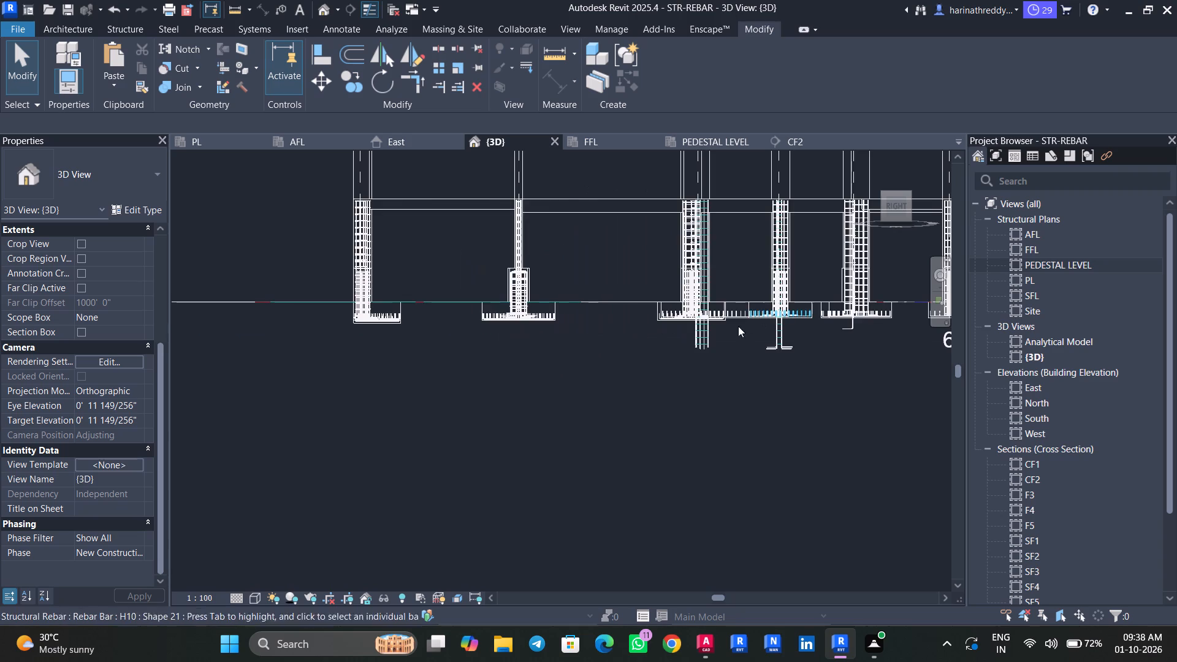
pyautogui.scroll(11, 744, 324)
pyautogui.scroll(1, 680, 353)
pyautogui.moveTo(679, 353); pyautogui.dragTo(308, 476, button='middle')
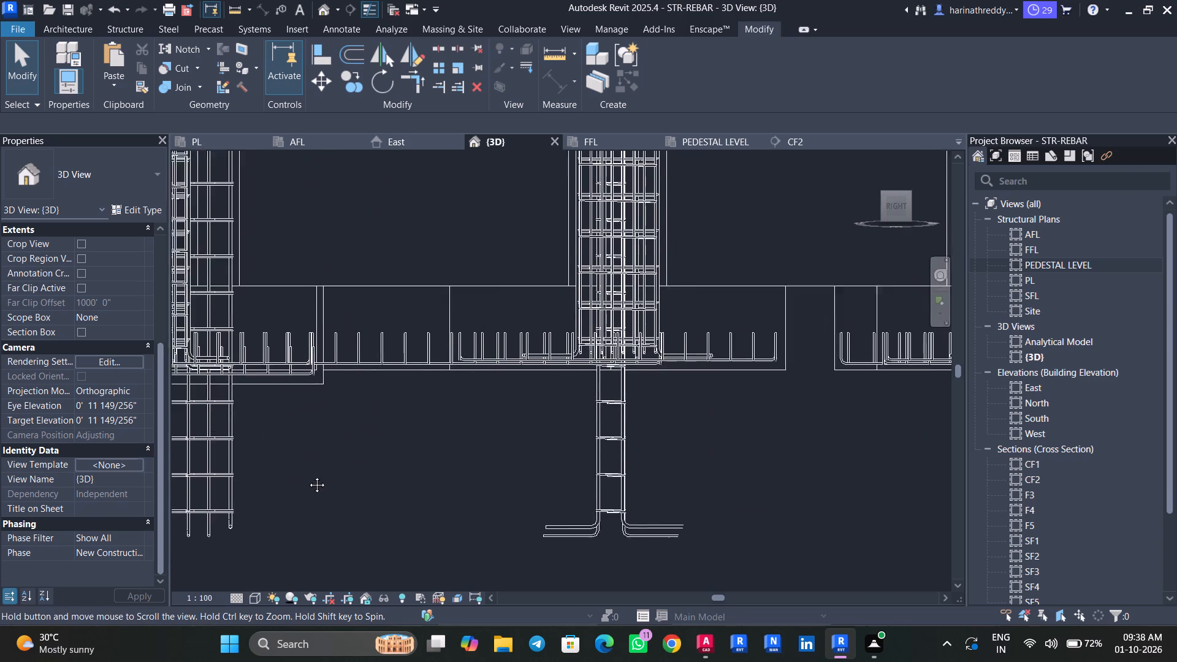
pyautogui.moveTo(308, 476); pyautogui.dragTo(307, 476, button='middle')
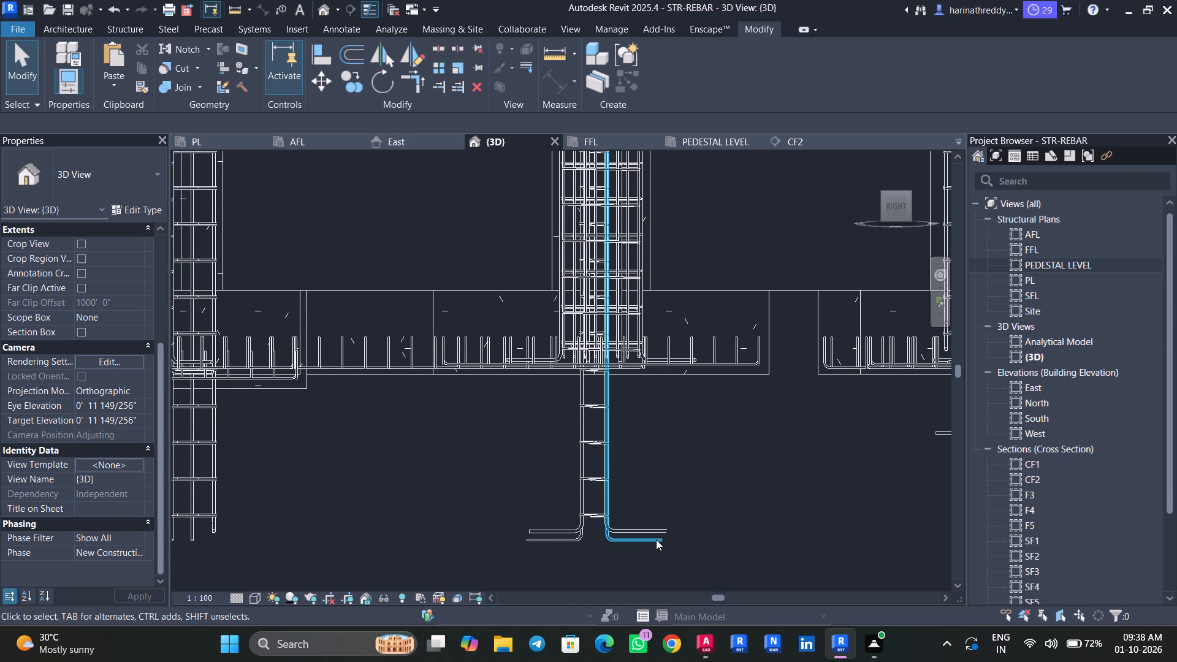
pyautogui.keyDown('shift'); pyautogui.middleClick(686, 476); pyautogui.keyUp('shift')
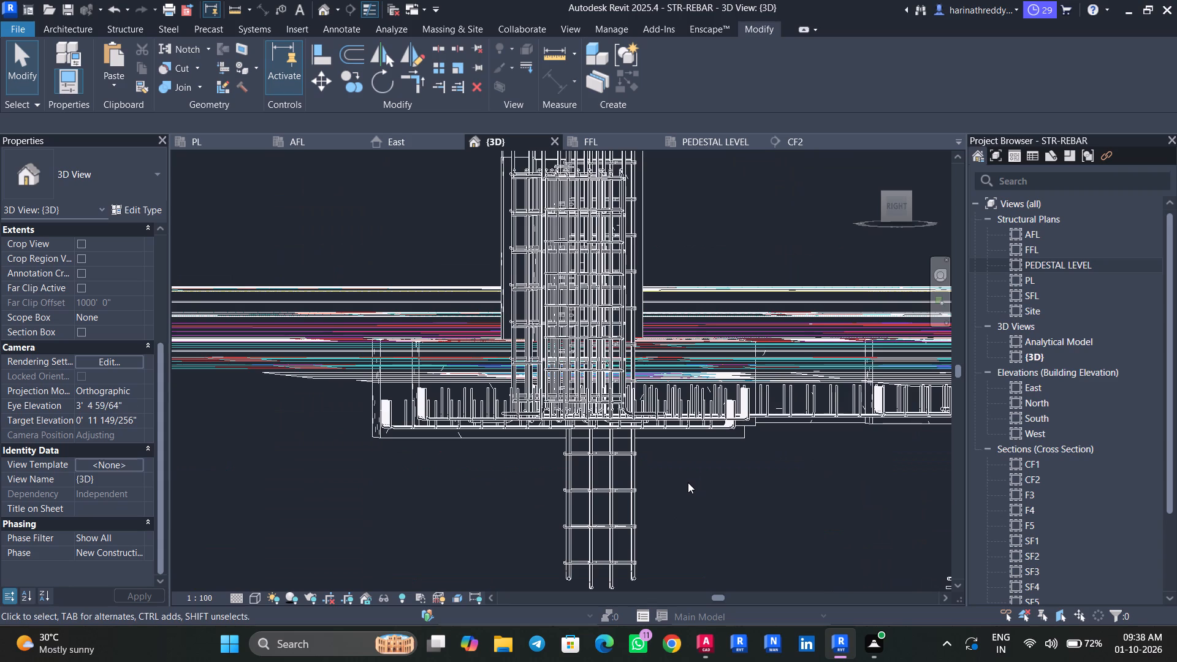
pyautogui.keyDown('ctrl'); pyautogui.scroll(-6, 658, 463); pyautogui.keyUp('ctrl')
pyautogui.scroll(-6, 658, 463)
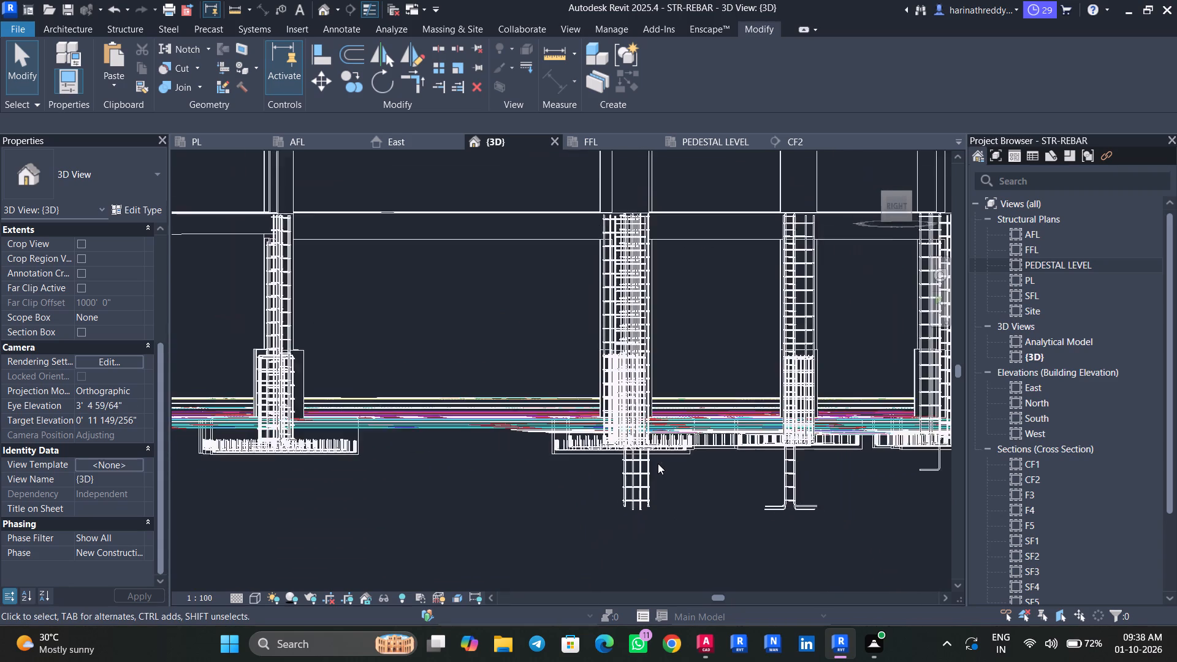
pyautogui.scroll(-7, 658, 463)
pyautogui.scroll(1, 658, 463)
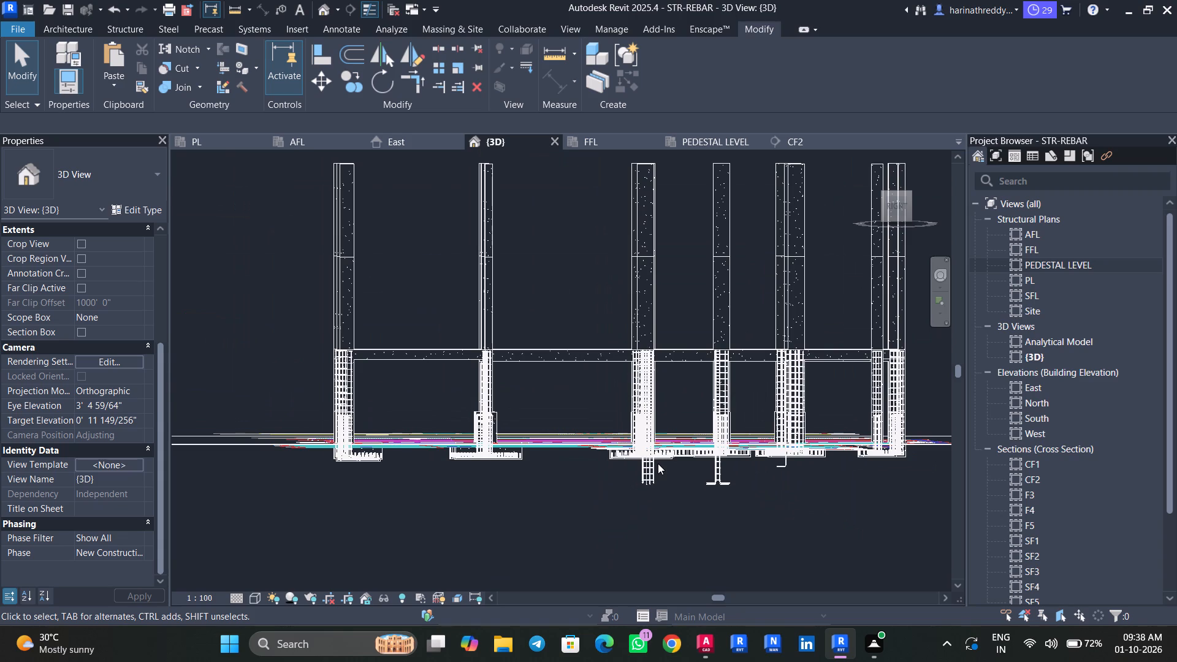
# Save the project.
pyautogui.hotkey('ctrl', 's')
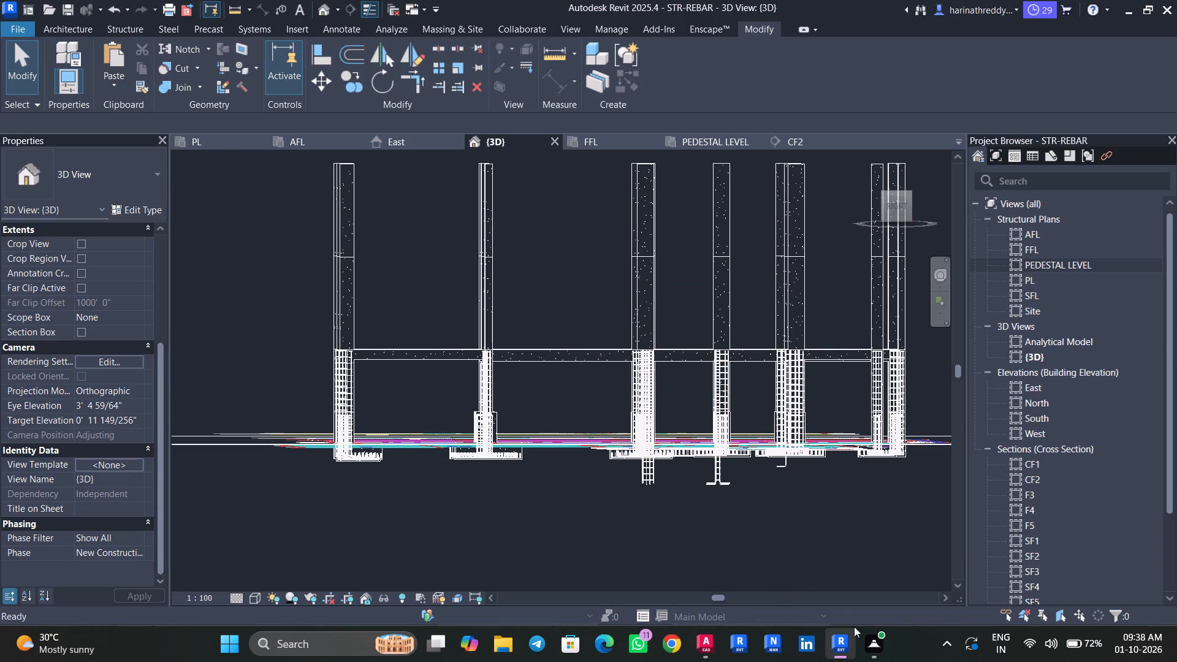
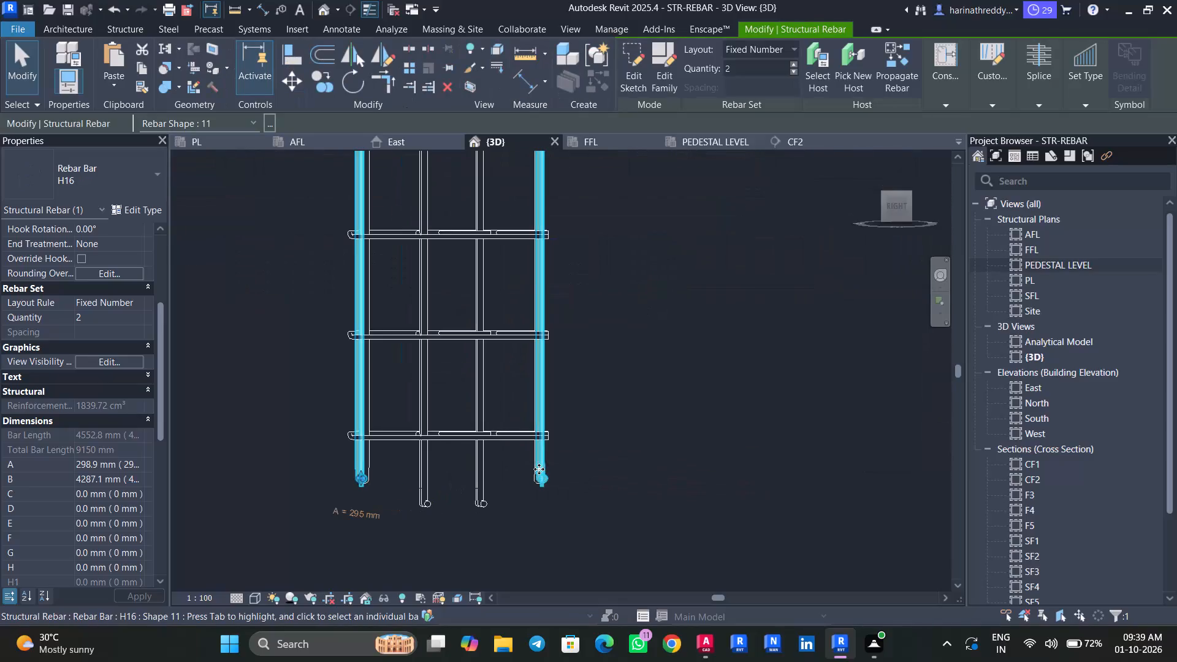
# Shorten the column's two outer H16 bar sets by raising their bottom ends into the footing, the second set's vertical leg to about 3300 mm.
pyautogui.scroll(-5, 367, 469)
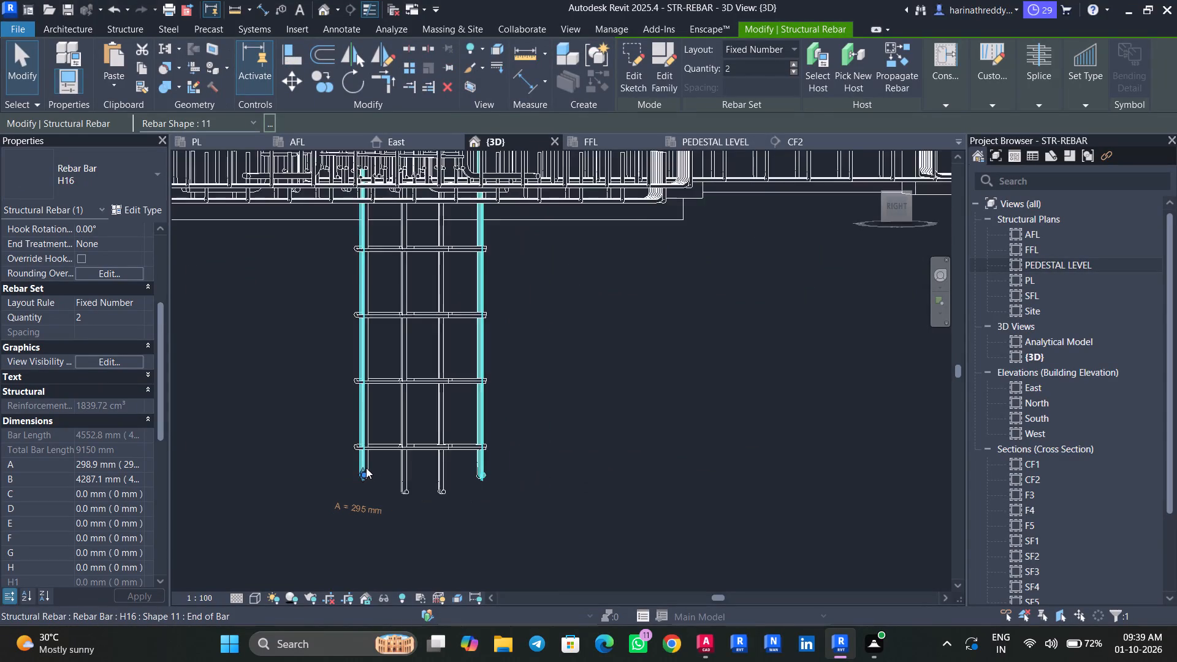
pyautogui.scroll(-1, 366, 468)
pyautogui.moveTo(364, 466); pyautogui.dragTo(371, 274)
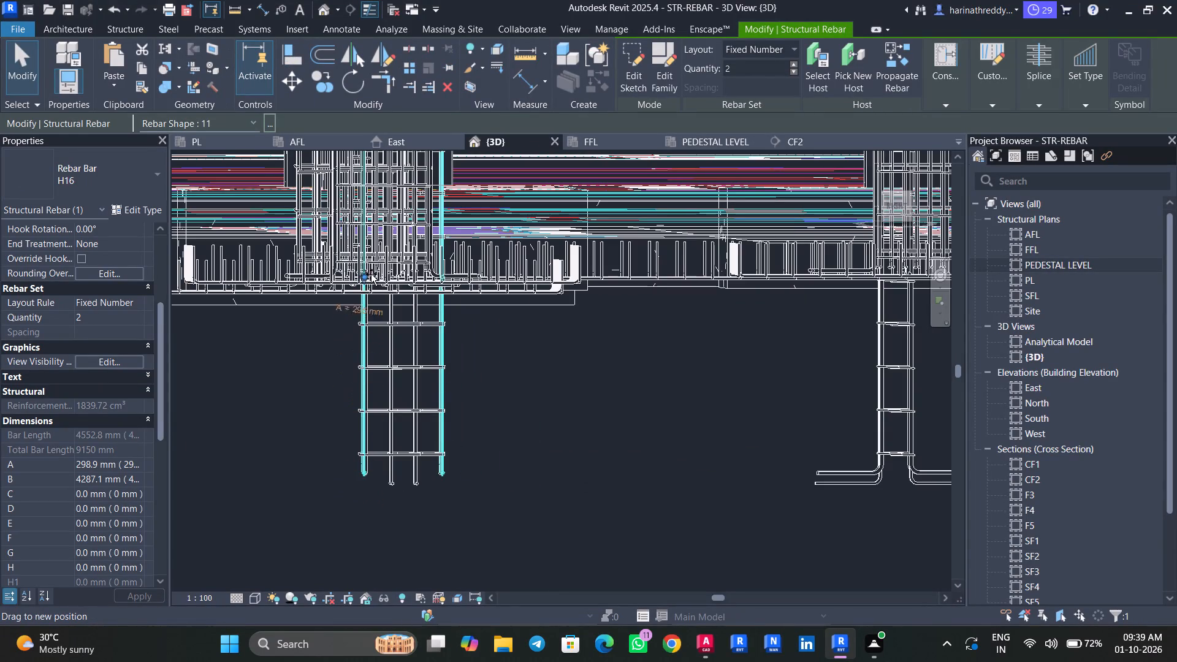
pyautogui.moveTo(371, 274); pyautogui.dragTo(371, 263)
pyautogui.press('Escape')
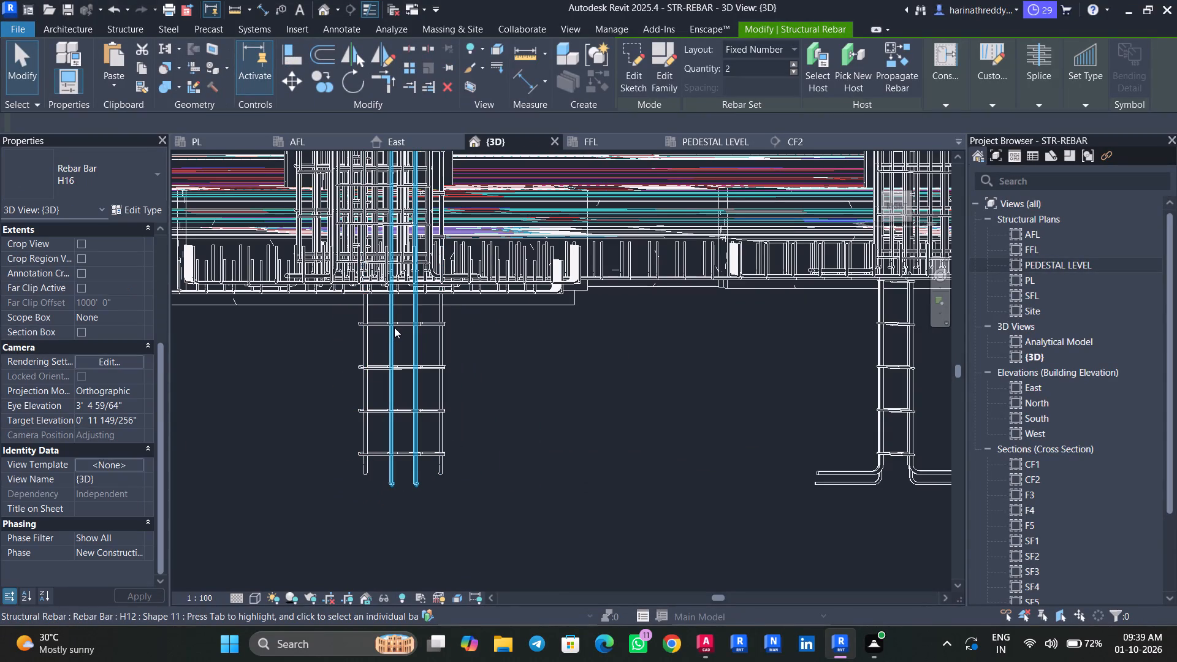
pyautogui.click(371, 348)
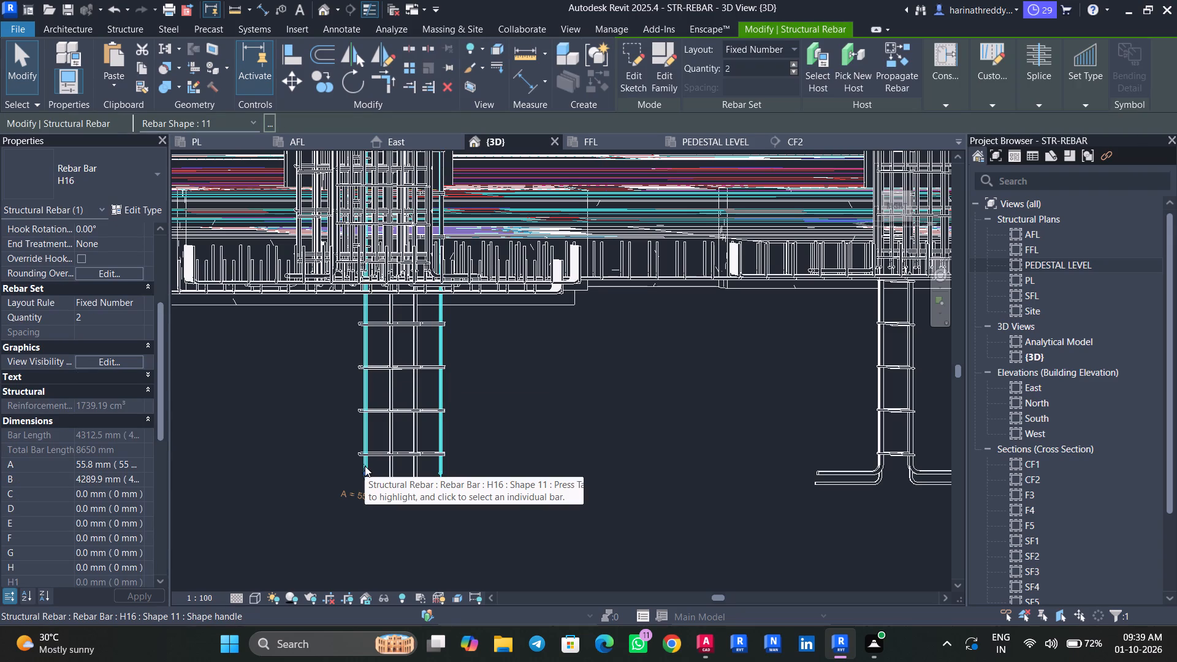
pyautogui.scroll(1, 365, 466)
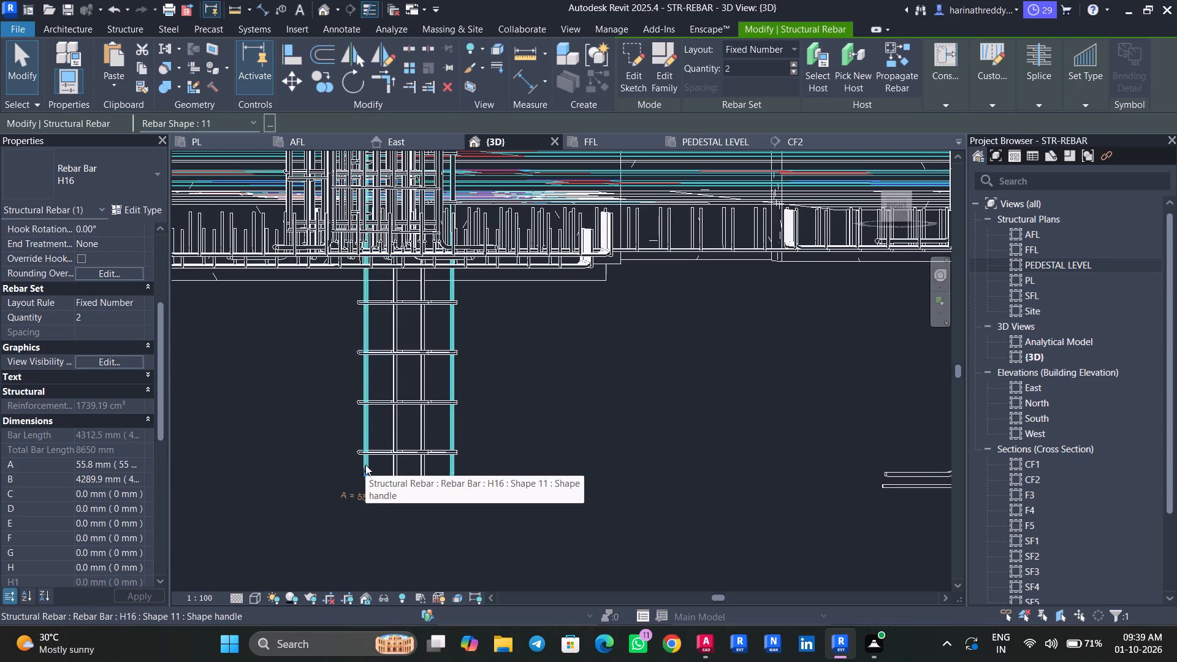
pyautogui.moveTo(364, 465); pyautogui.dragTo(357, 264)
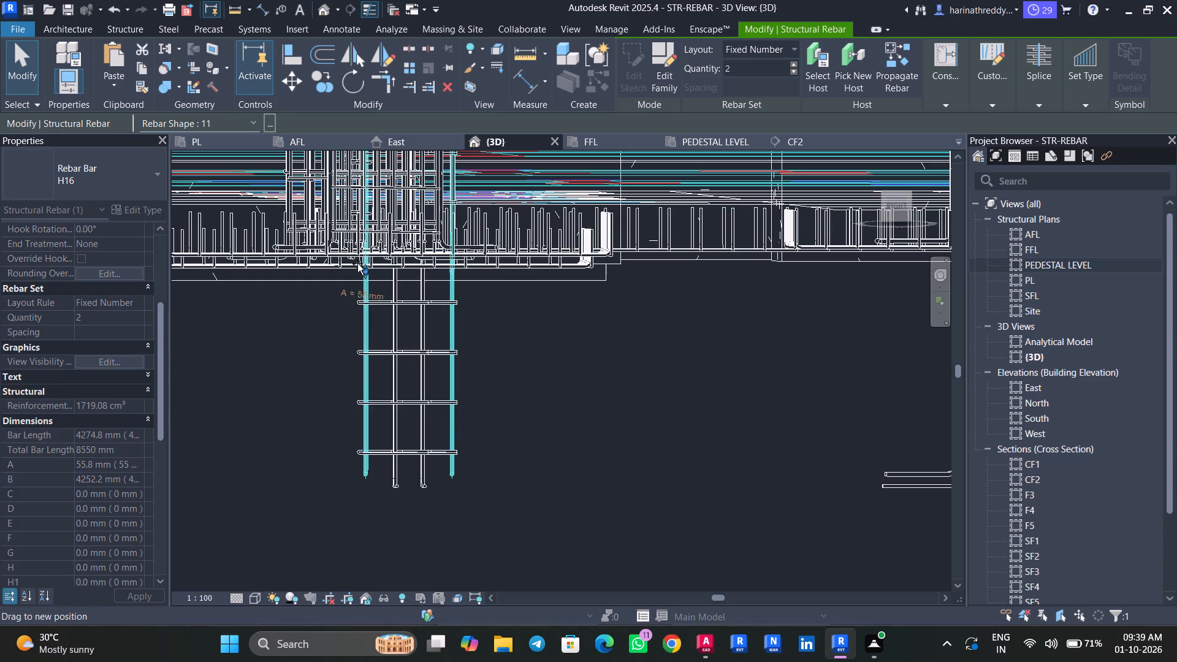
pyautogui.moveTo(357, 264); pyautogui.dragTo(359, 224)
pyautogui.press('Escape')
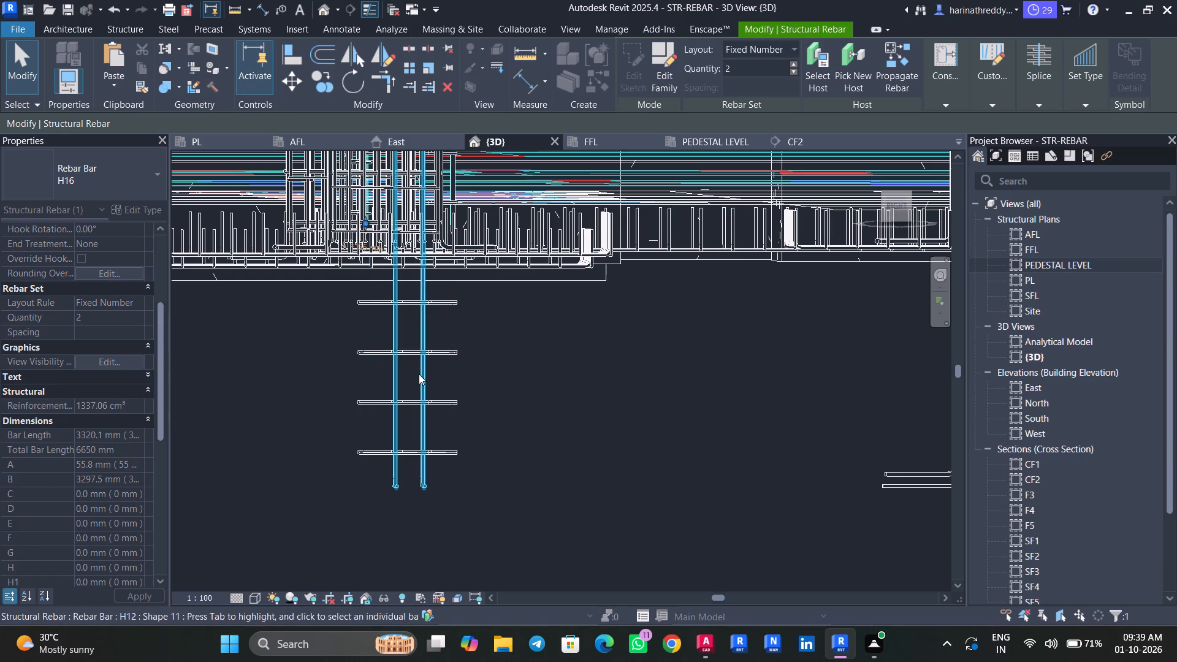
# Shorten the same column's two inner H12 bar sets by raising their bottom ends into the footing, the first set's vertical leg to about 3400 mm.
pyautogui.click(400, 375)
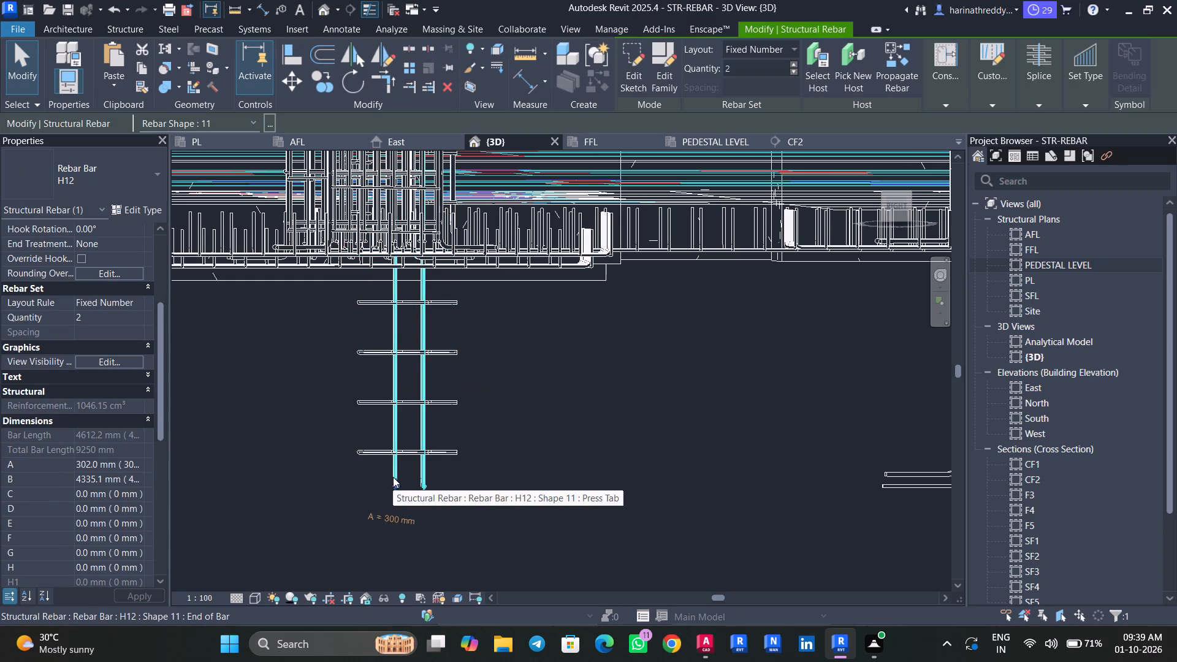
pyautogui.moveTo(393, 477); pyautogui.dragTo(372, 251)
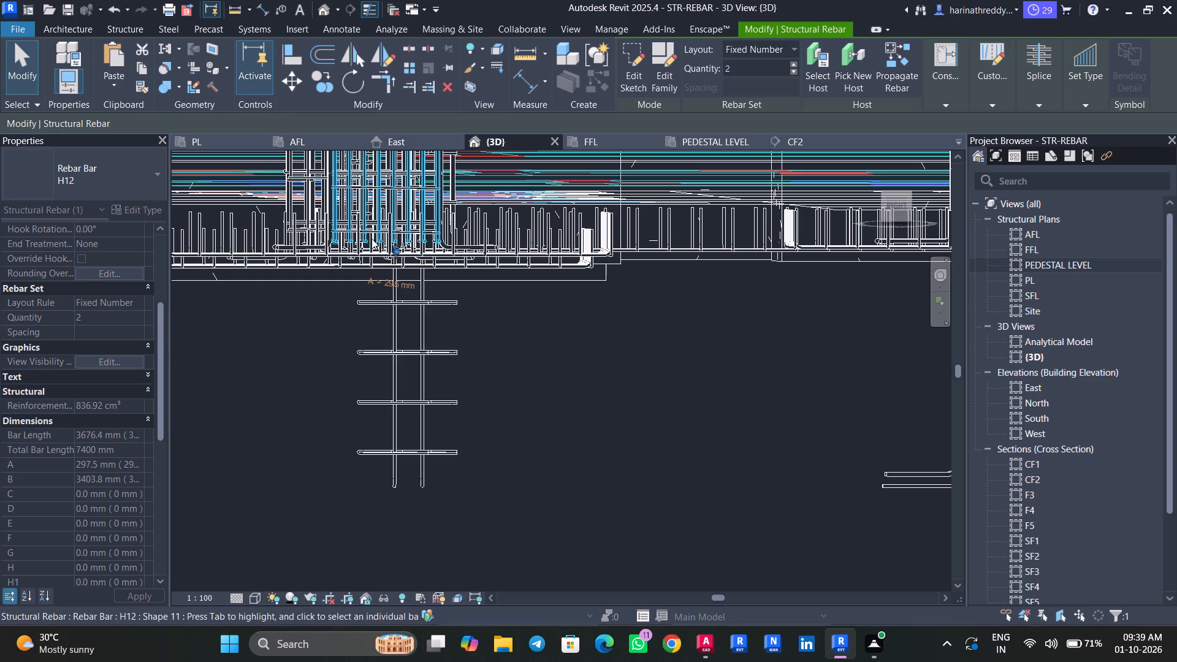
pyautogui.press('Escape')
pyautogui.press('Escape')
pyautogui.click(392, 393)
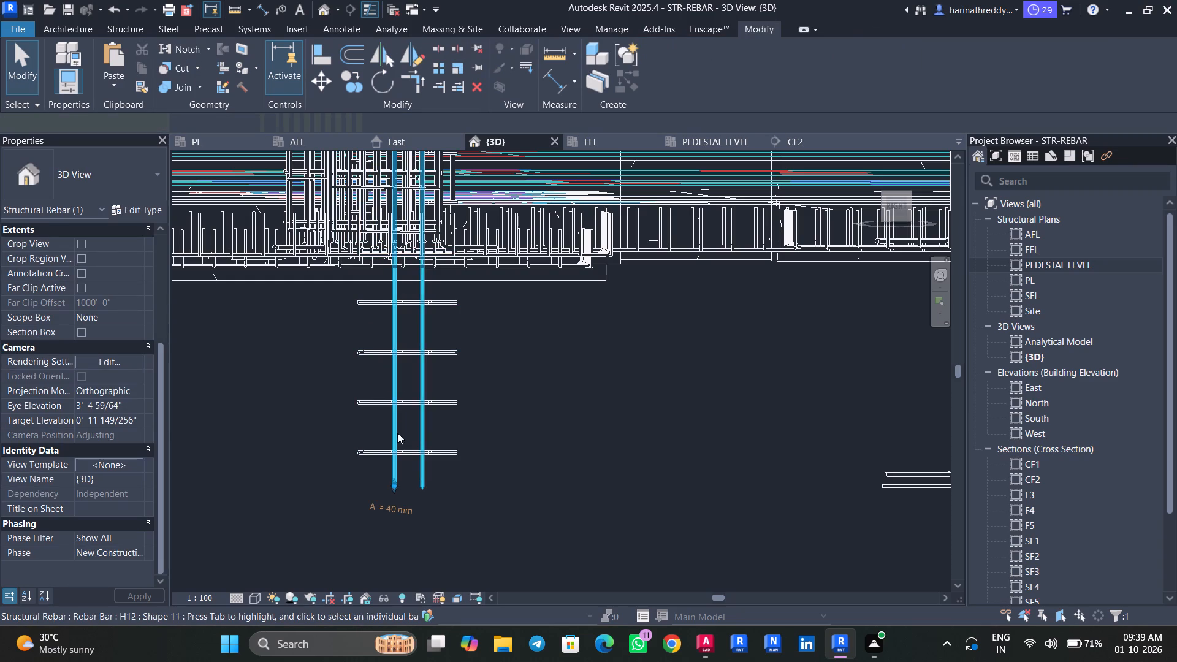
pyautogui.moveTo(394, 480); pyautogui.dragTo(381, 309)
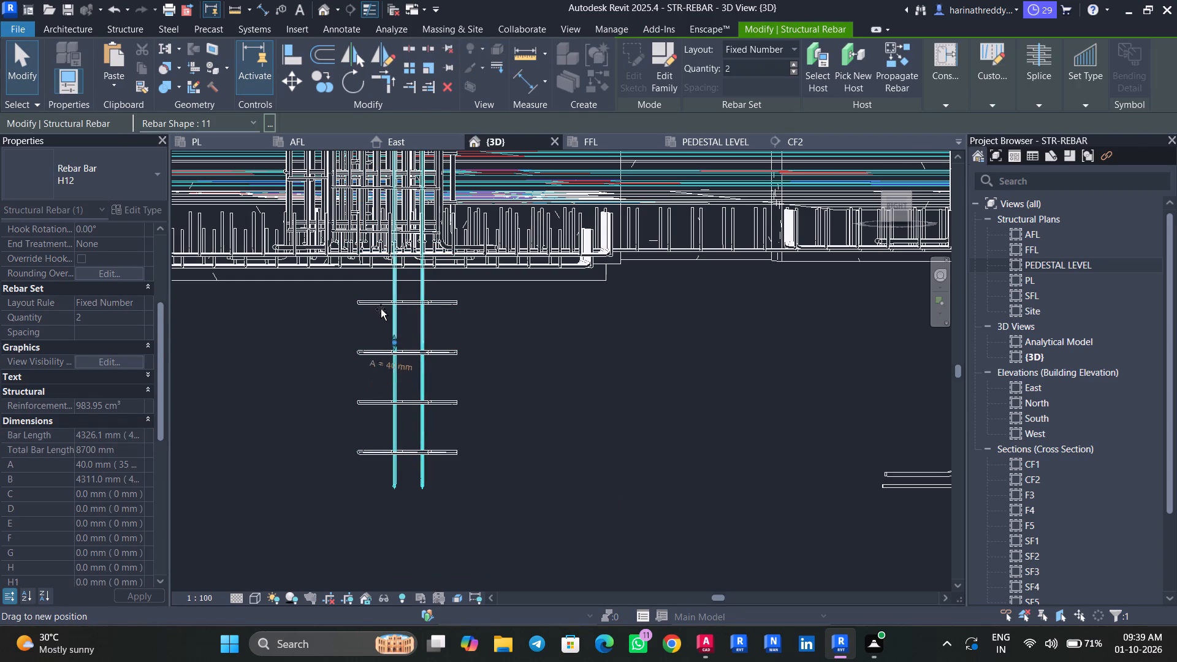
pyautogui.moveTo(381, 309); pyautogui.dragTo(383, 241)
pyautogui.press('Escape')
pyautogui.press('Escape')
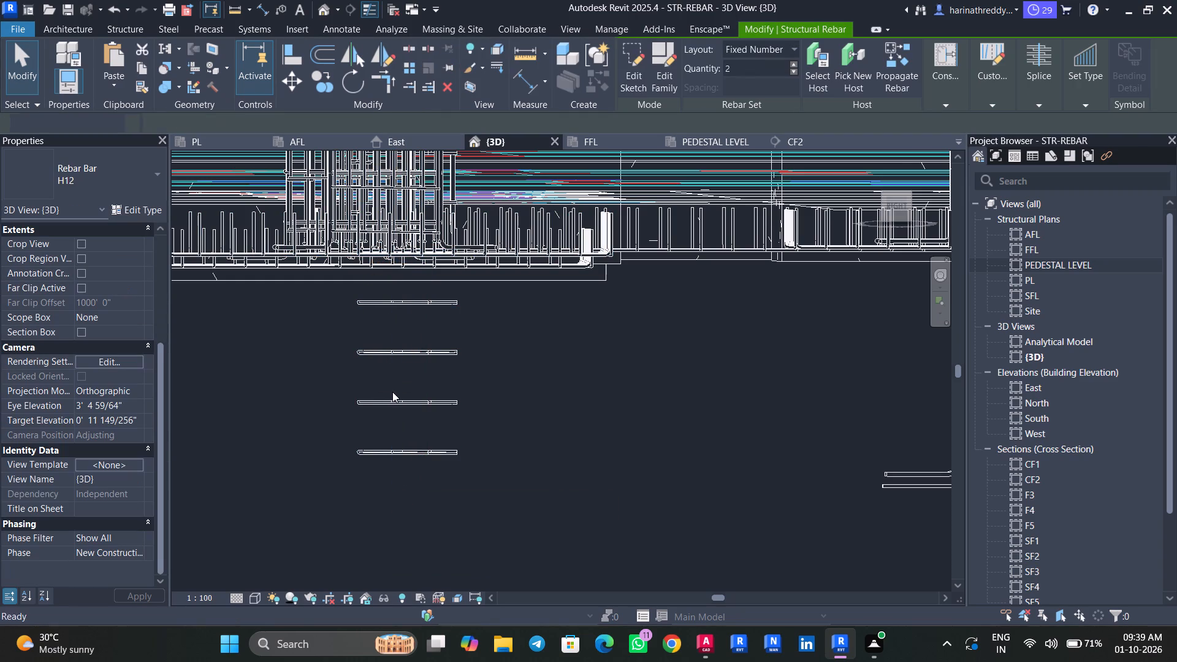
# Raise the lower ends of the column's wide and narrow H8 tie sets so no ties hang below the footing.
pyautogui.click(392, 400)
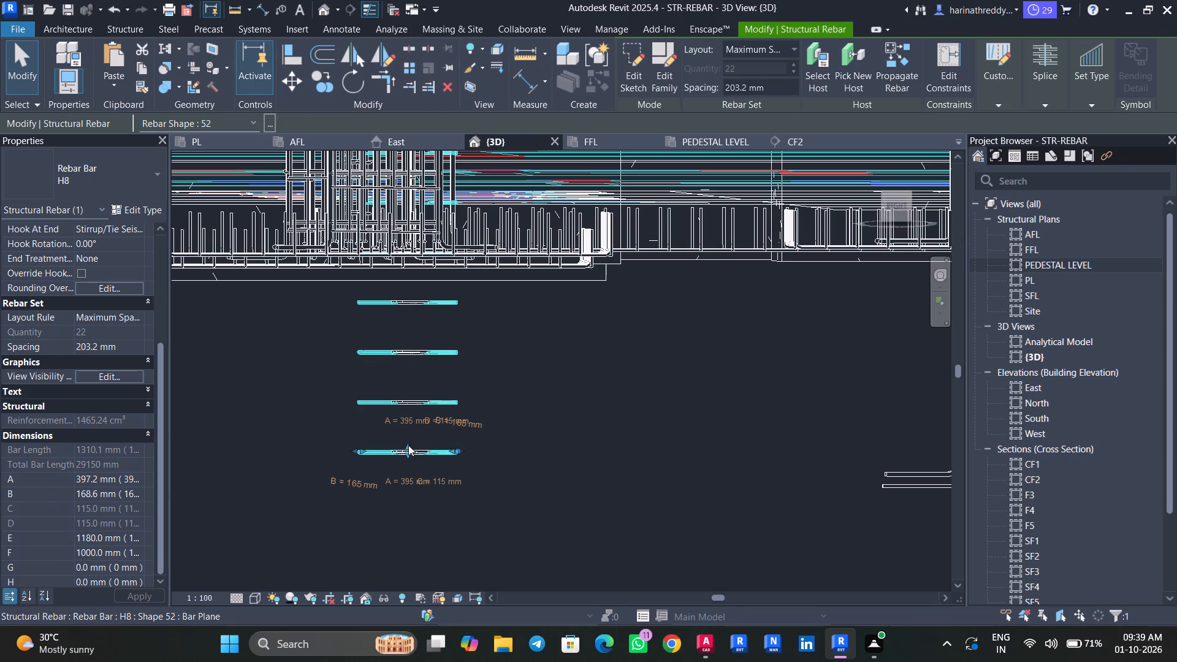
pyautogui.moveTo(408, 445); pyautogui.dragTo(387, 248)
pyautogui.press('Escape')
pyautogui.press('Escape')
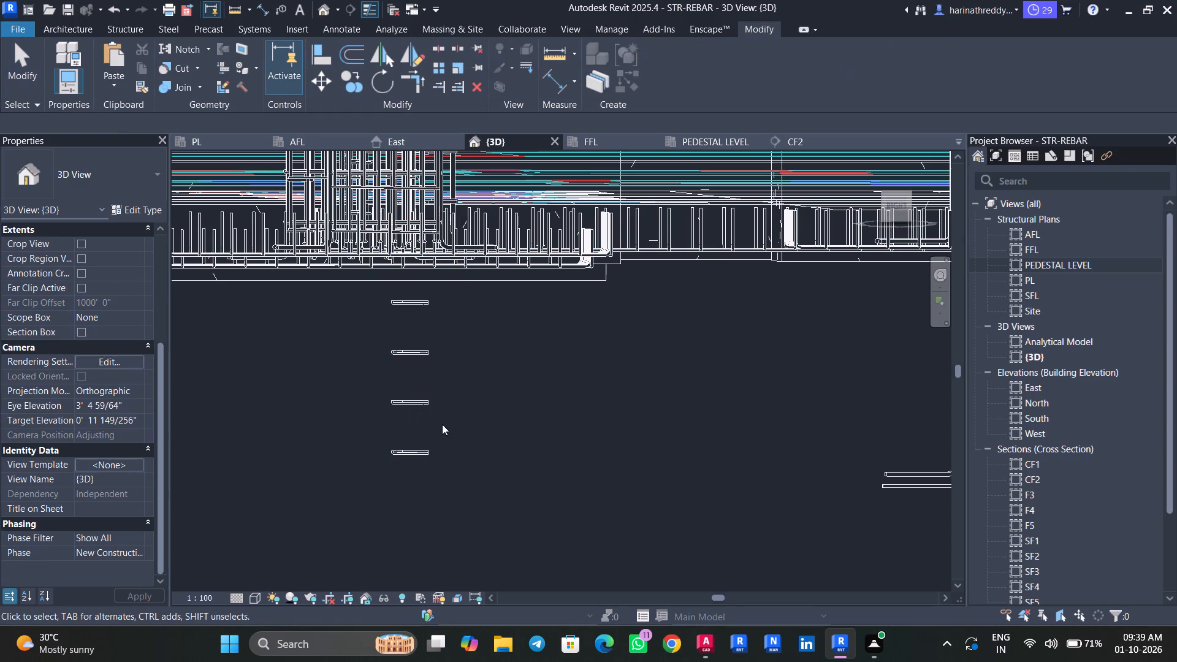
pyautogui.click(418, 403)
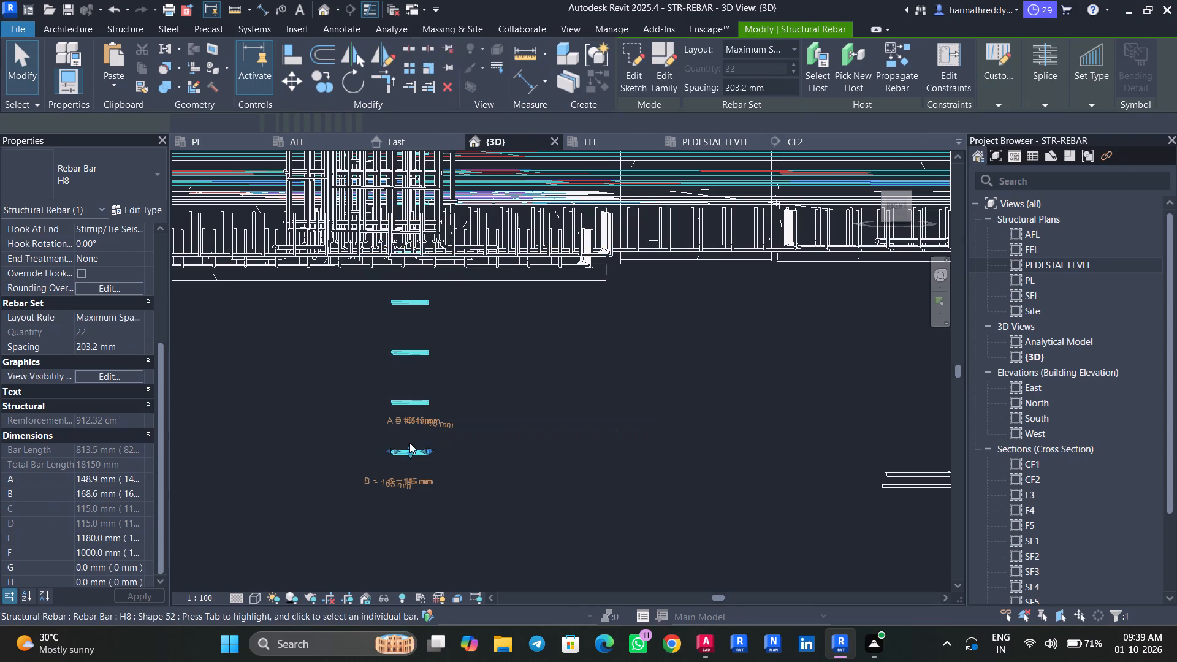
pyautogui.moveTo(409, 444); pyautogui.dragTo(379, 215)
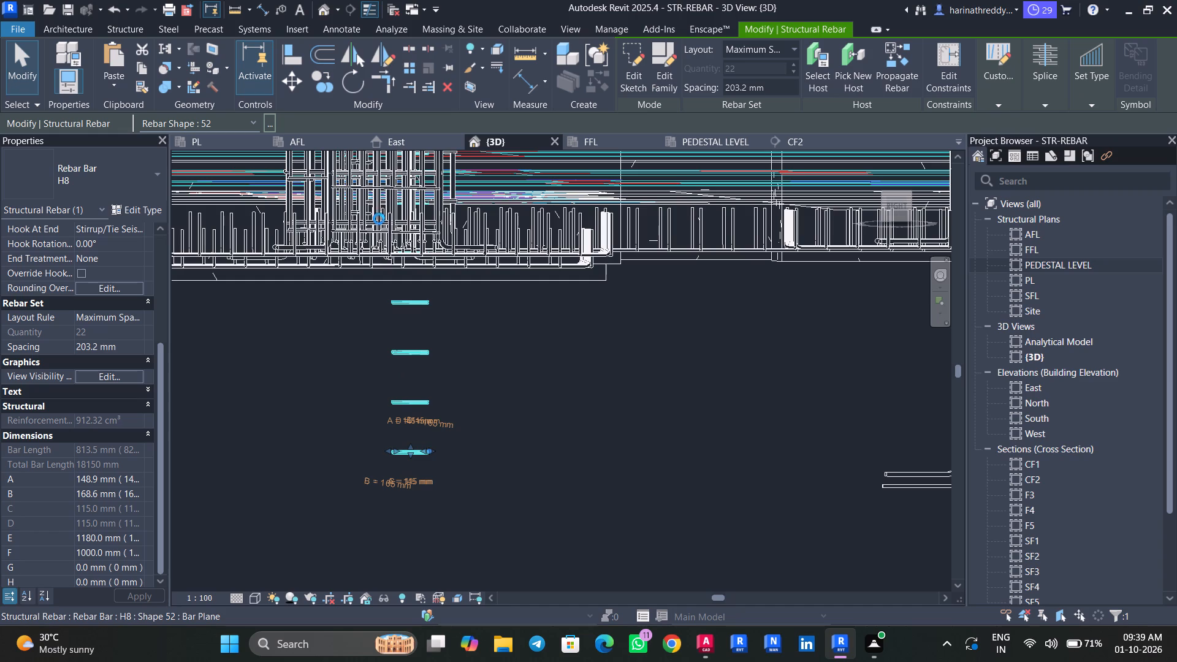
pyautogui.press('Escape')
pyautogui.press('Escape')
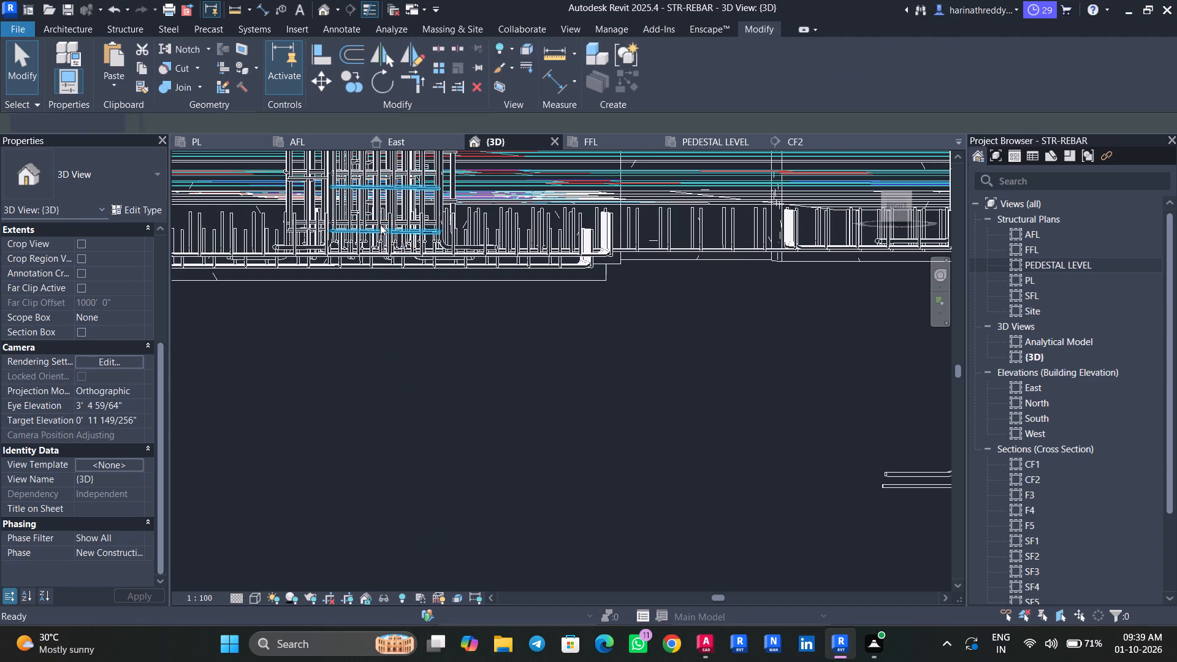
pyautogui.press('Escape')
# Examine the lowest H8 ties and the bar ends where the column cage meets the footing.
pyautogui.scroll(5, 380, 224)
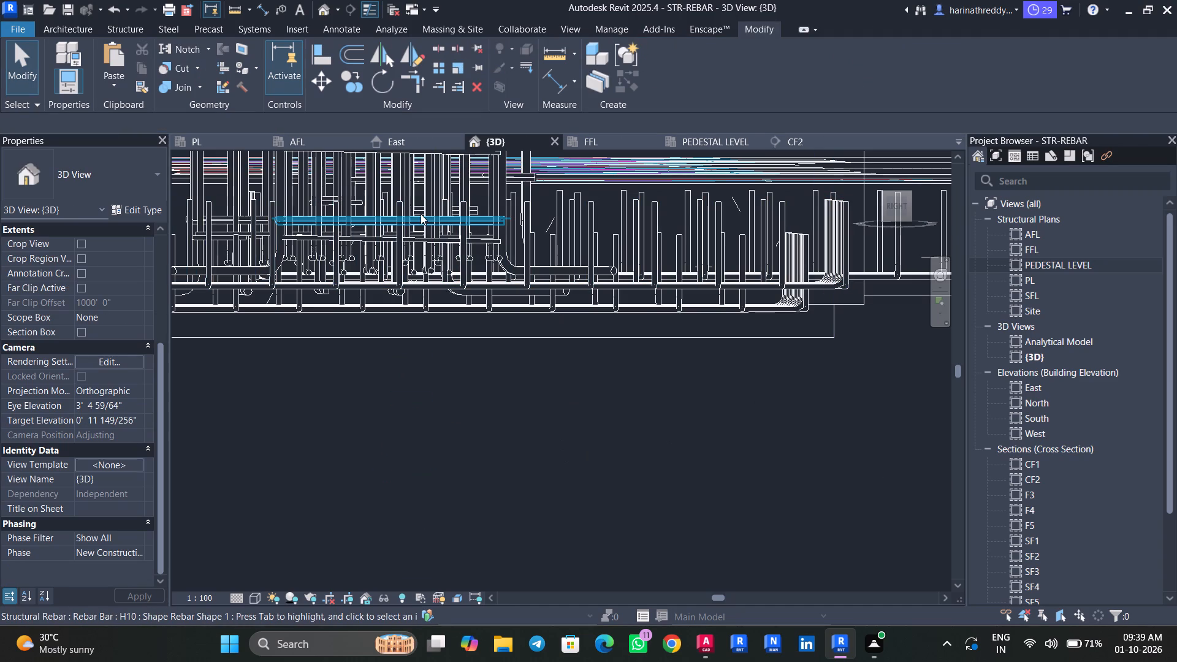
pyautogui.click(422, 213)
pyautogui.scroll(-5, 424, 409)
pyautogui.moveTo(422, 395); pyautogui.dragTo(422, 476, button='middle')
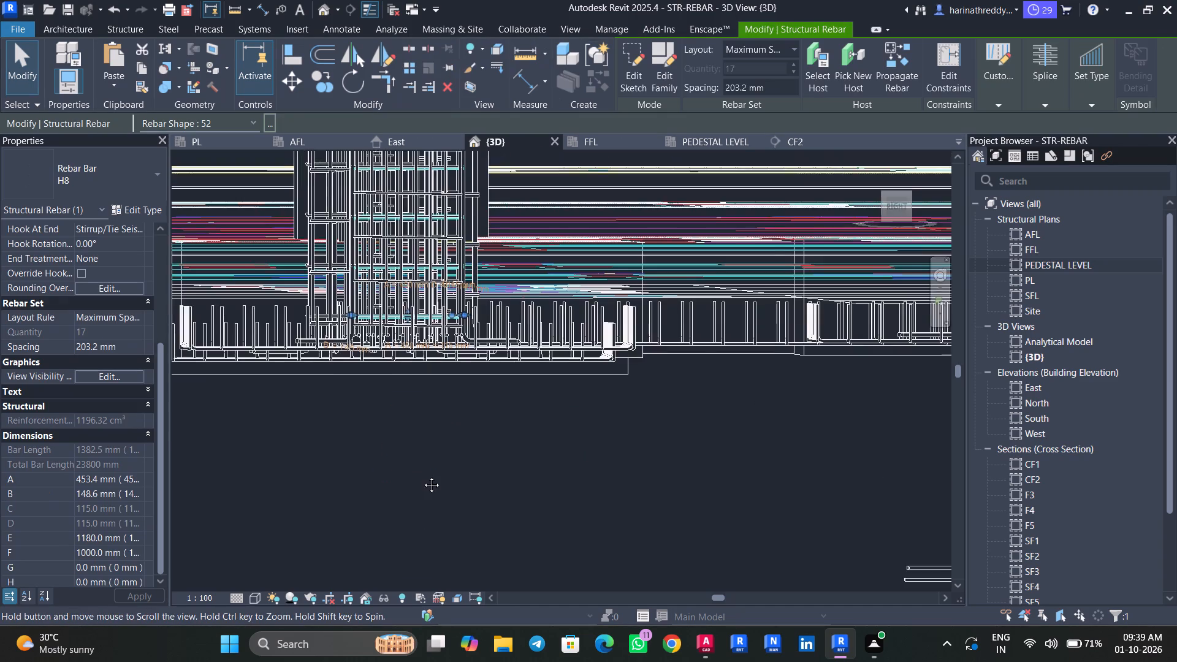
pyautogui.moveTo(422, 476); pyautogui.dragTo(422, 477, button='middle')
pyautogui.scroll(1, 392, 393)
pyautogui.scroll(-1, 392, 393)
pyautogui.scroll(1, 392, 393)
pyautogui.scroll(-1, 392, 393)
pyautogui.scroll(3, 392, 393)
pyautogui.scroll(-2, 392, 392)
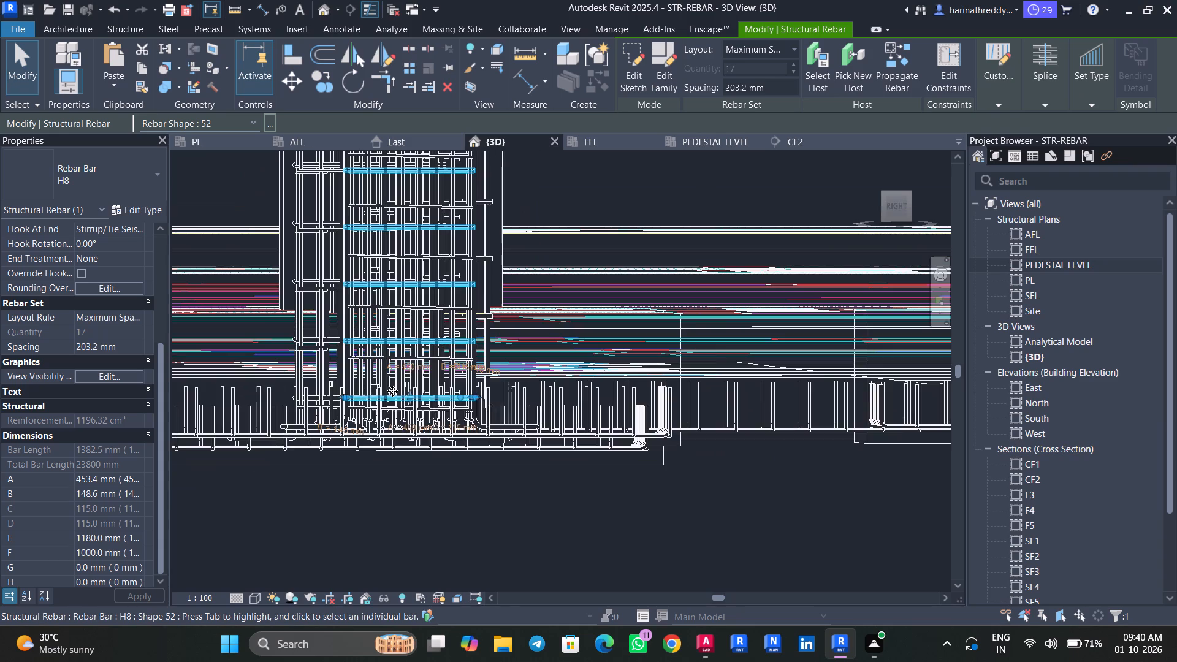
pyautogui.scroll(8, 386, 398)
pyautogui.press('Escape')
pyautogui.press('Escape')
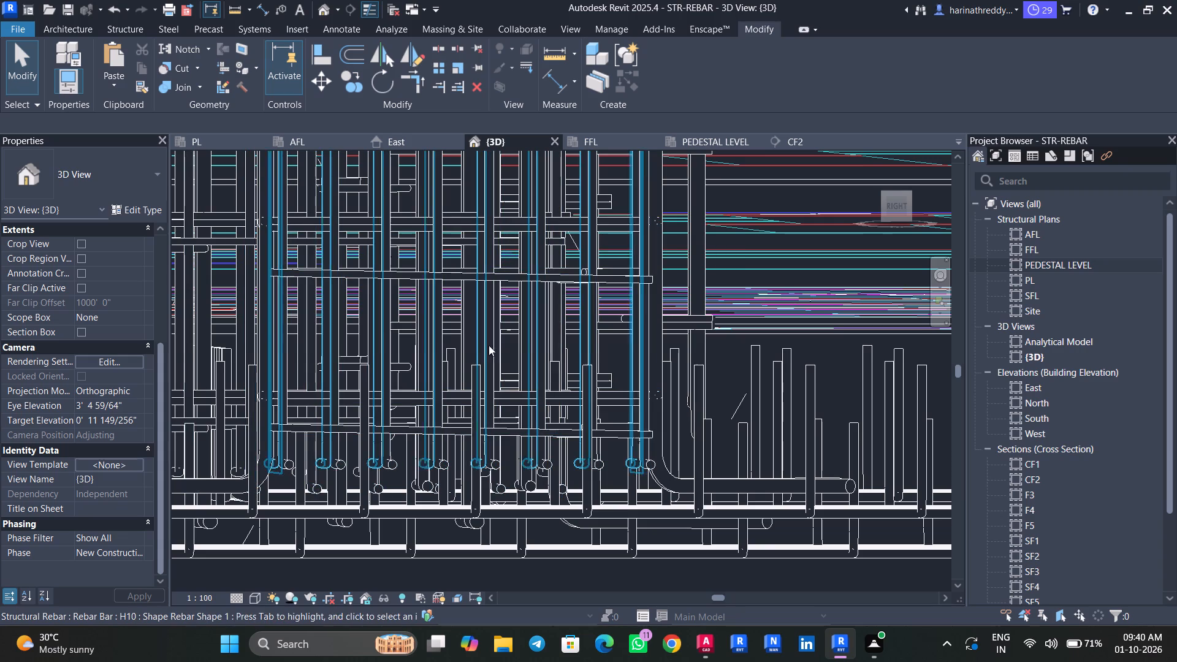
# Lower the bottom end of the narrow H8 tie set slightly to the level of the adjacent ties inside the footing.
pyautogui.click(511, 374)
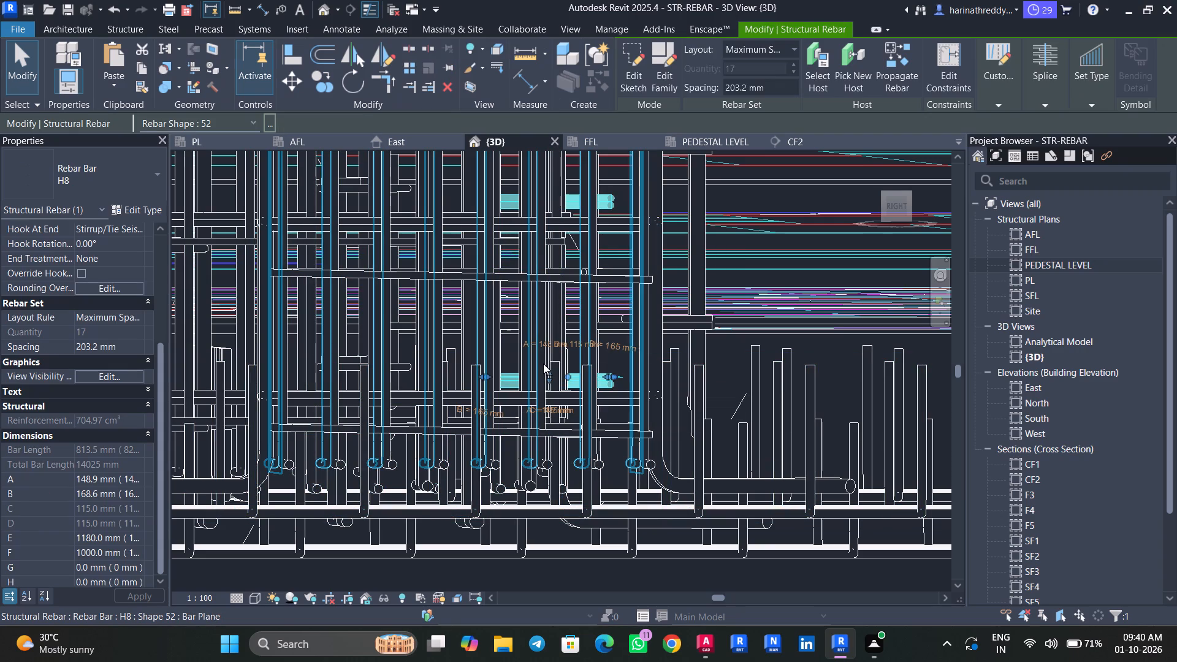
pyautogui.moveTo(547, 378); pyautogui.dragTo(547, 397)
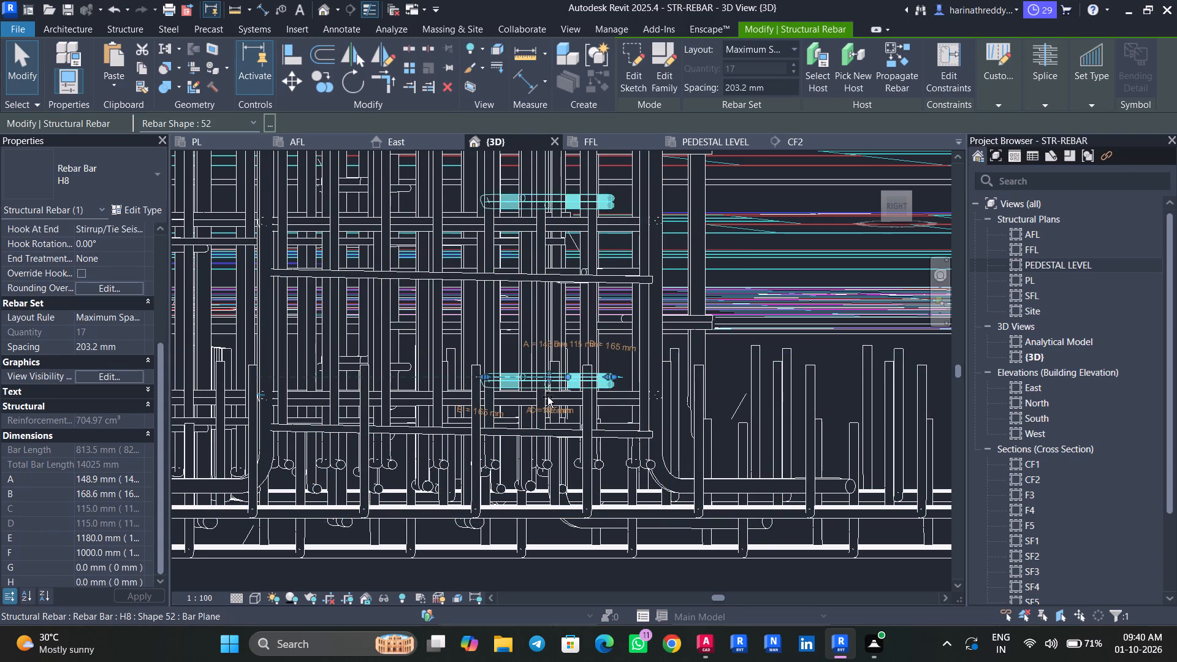
pyautogui.moveTo(547, 397); pyautogui.dragTo(548, 395)
pyautogui.press('Escape')
pyautogui.press('Escape')
# Raise the bottom leg of the single H16 L-shaped bar projecting below the neighbouring column's footing into that footing.
pyautogui.scroll(-2, 548, 395)
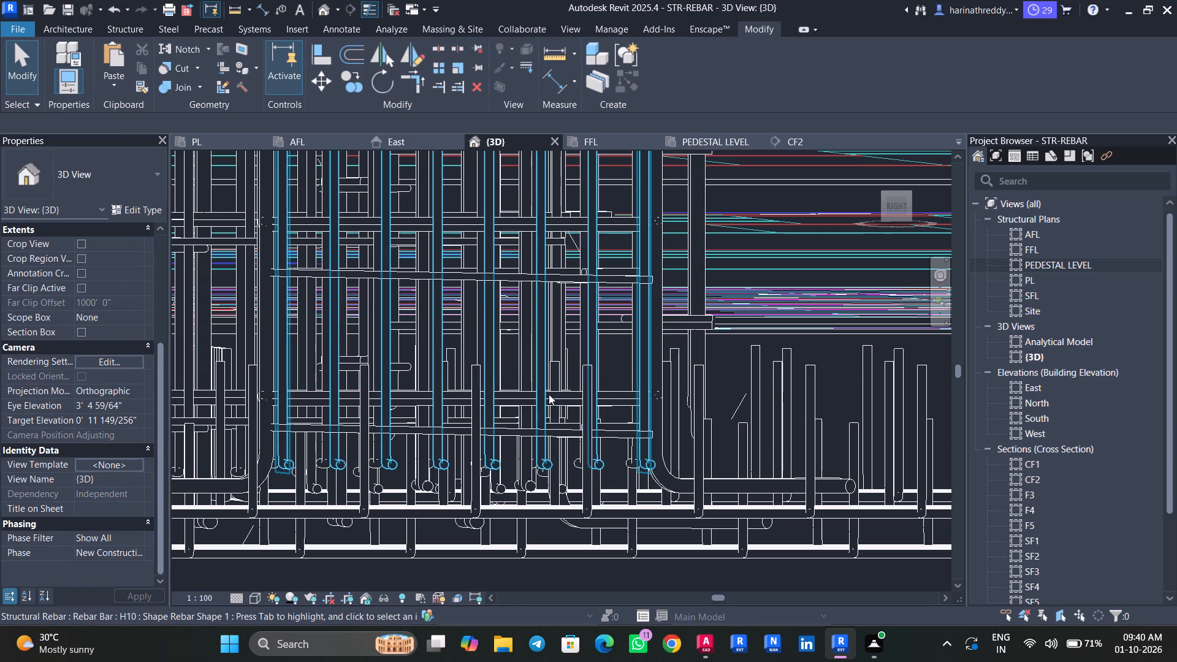
pyautogui.scroll(-10, 549, 394)
pyautogui.scroll(1, 554, 388)
pyautogui.scroll(-6, 554, 388)
pyautogui.scroll(1, 562, 408)
pyautogui.moveTo(668, 487); pyautogui.dragTo(452, 513, button='middle')
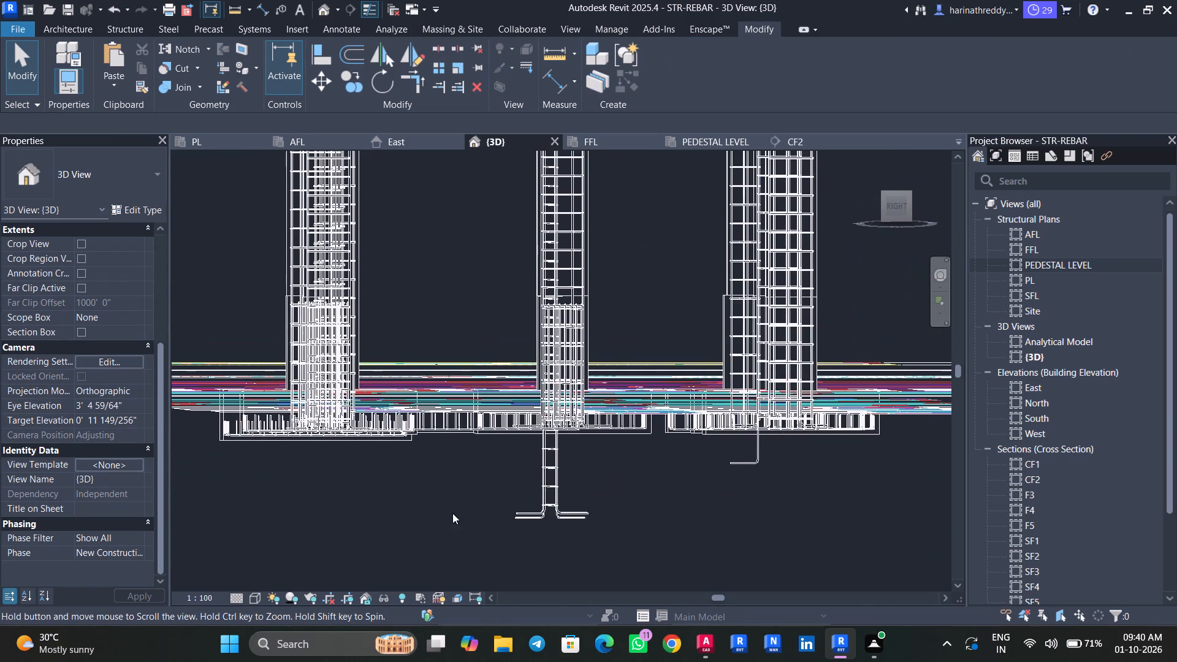
pyautogui.scroll(4, 732, 473)
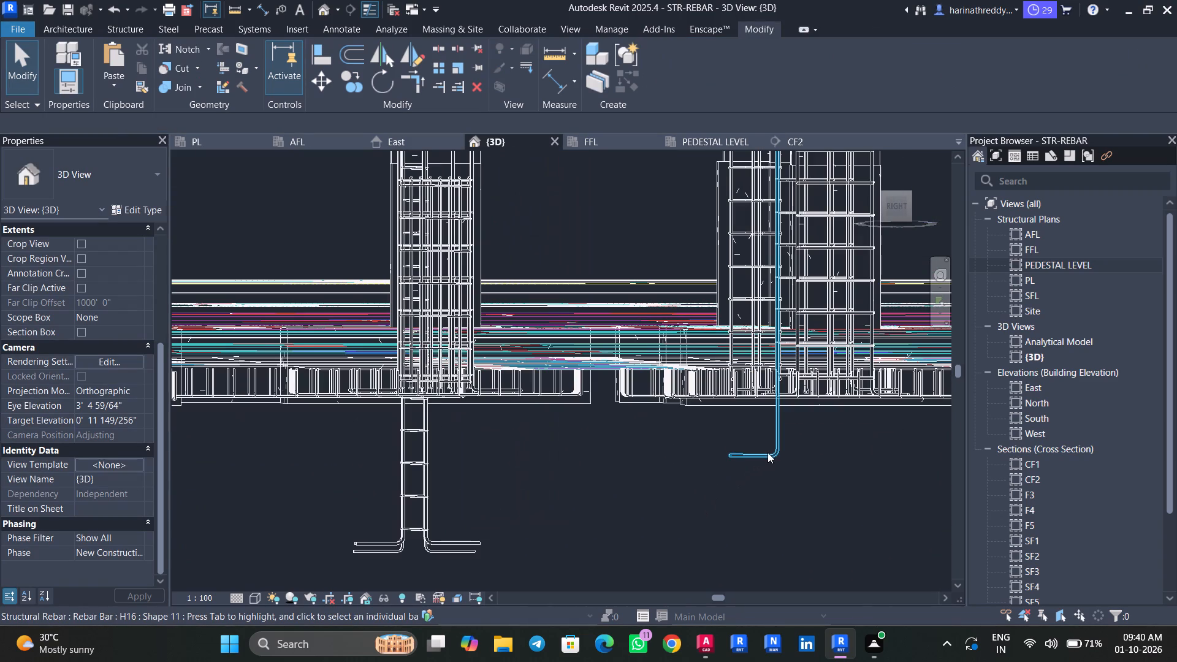
pyautogui.click(768, 452)
pyautogui.scroll(5, 778, 444)
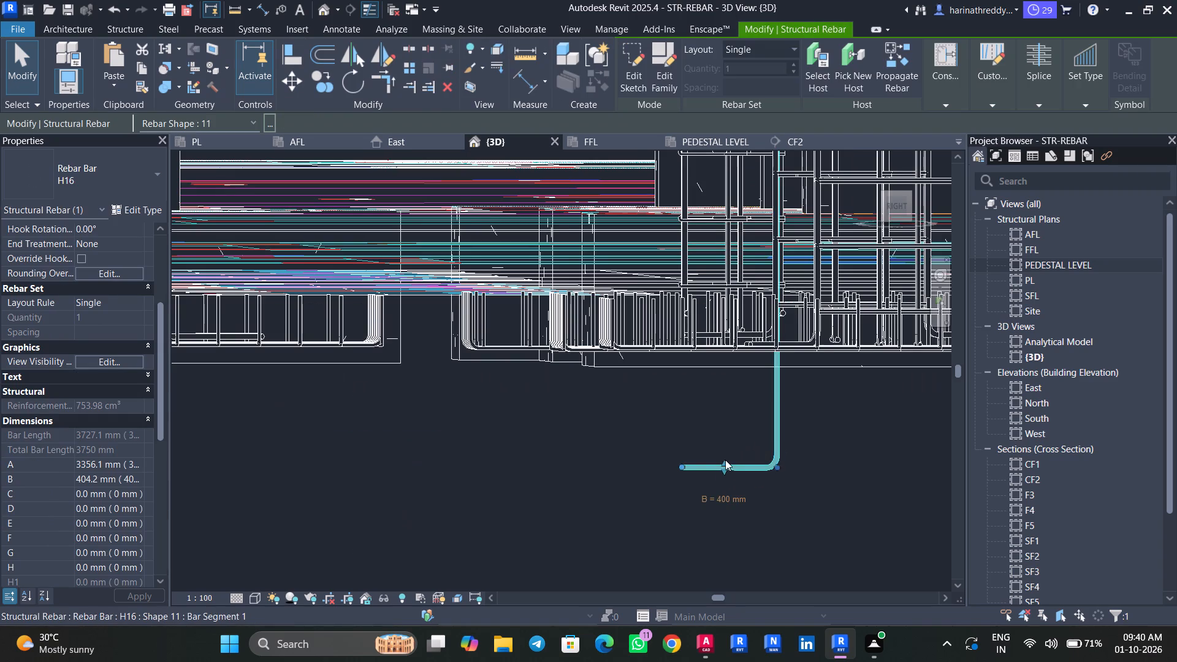
pyautogui.moveTo(725, 460); pyautogui.dragTo(728, 321)
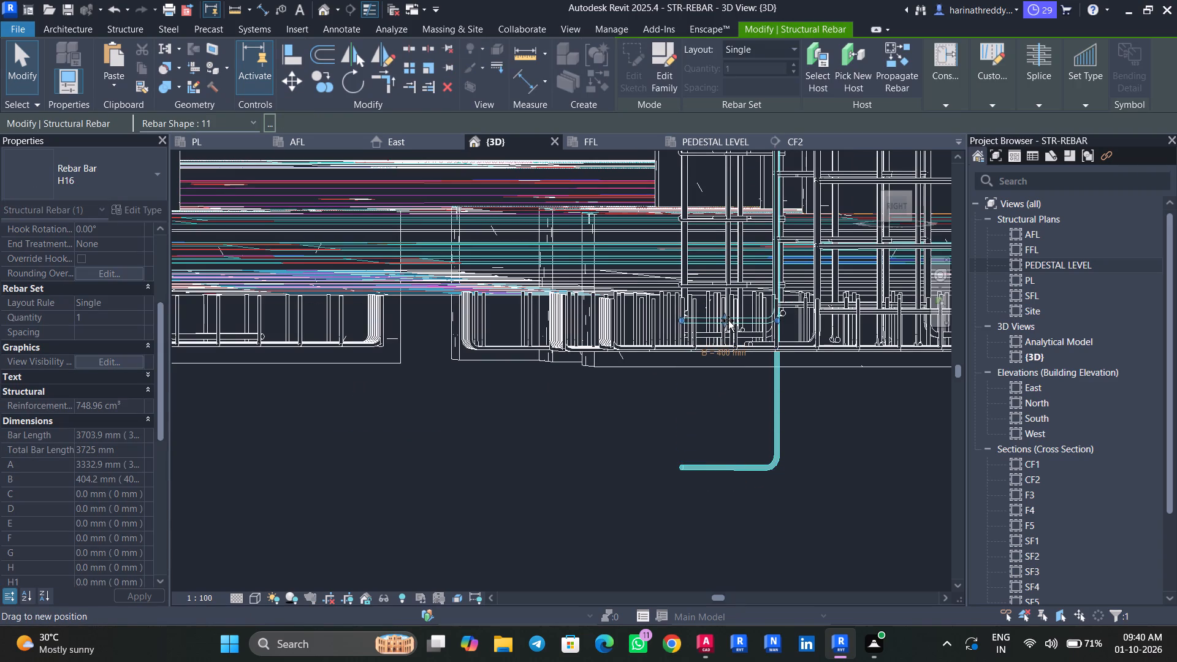
pyautogui.moveTo(728, 321); pyautogui.dragTo(728, 325)
pyautogui.press('Escape')
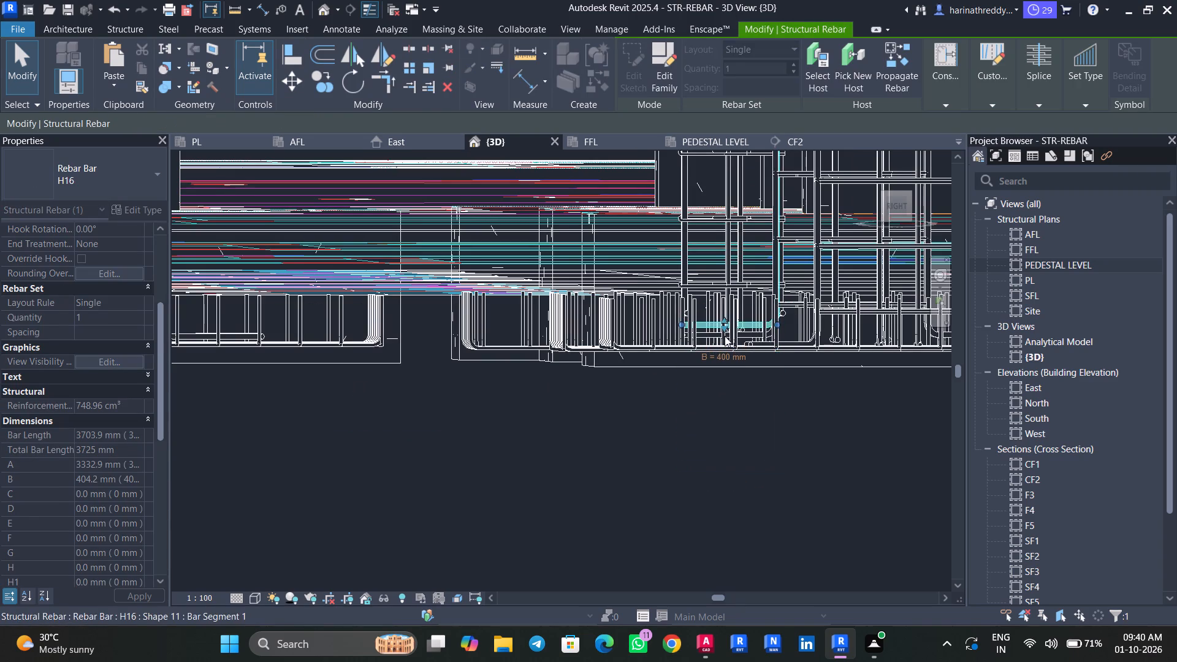
pyautogui.press('Escape')
# Raise the bottom leg of the column's right-hand H16 L-bar pair into the footing, giving a vertical leg of about 3337 mm.
pyautogui.scroll(-13, 667, 419)
pyautogui.moveTo(563, 490); pyautogui.dragTo(609, 479, button='middle')
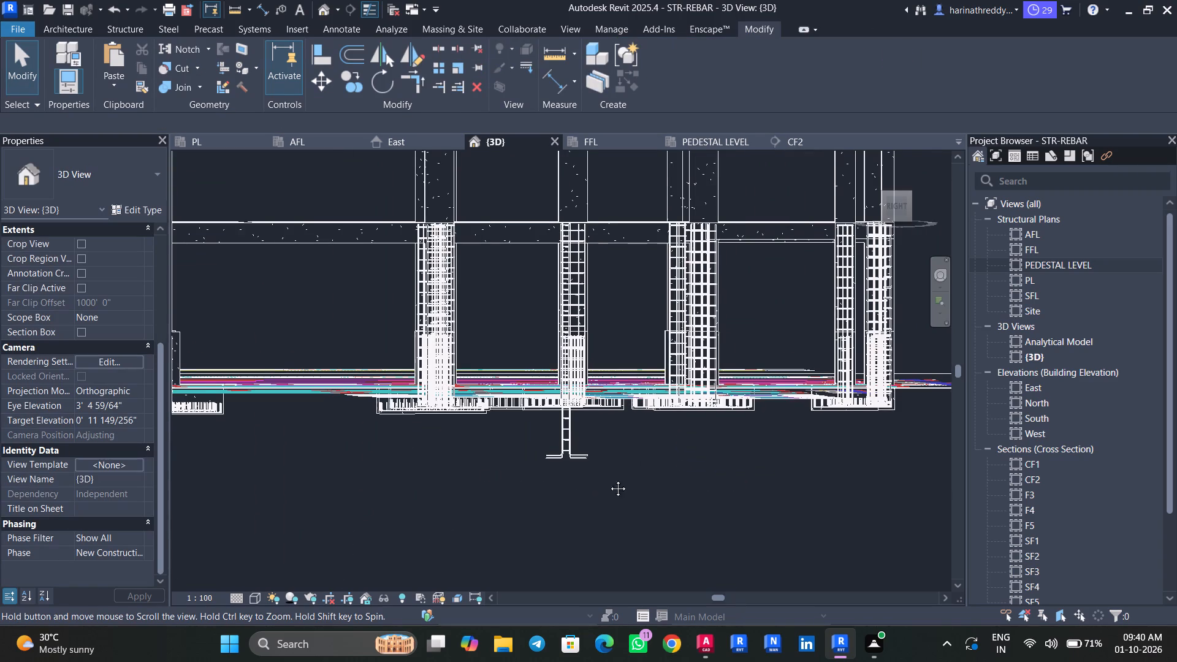
pyautogui.moveTo(609, 479); pyautogui.dragTo(706, 457, button='middle')
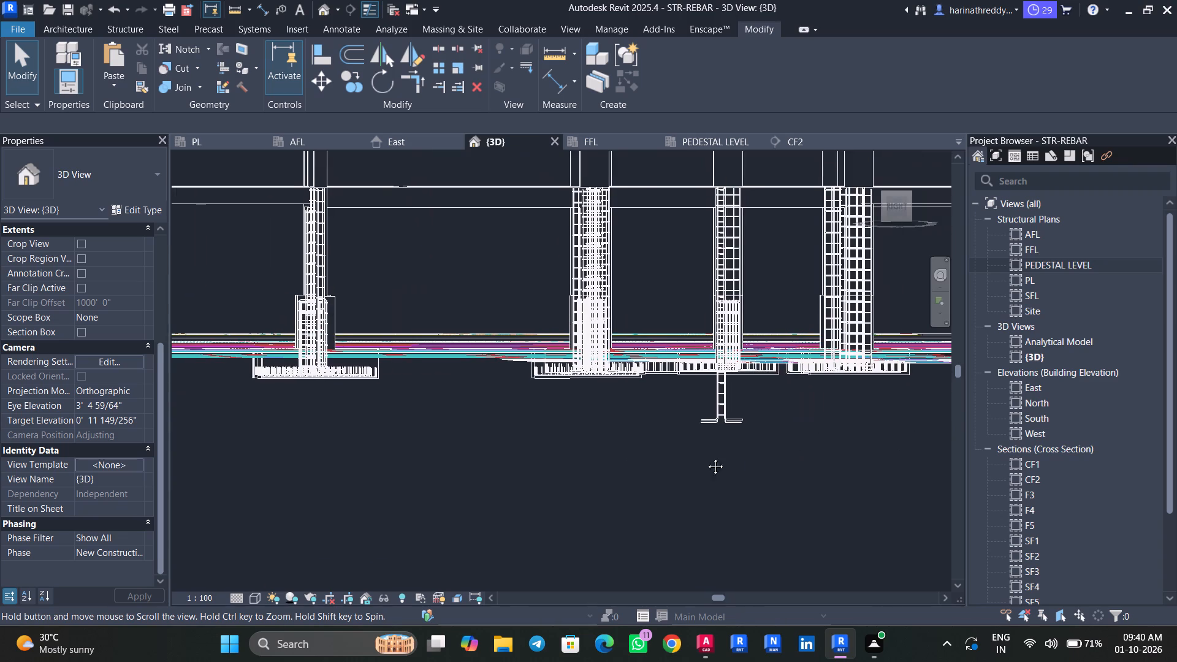
pyautogui.moveTo(706, 457); pyautogui.dragTo(668, 474, button='middle')
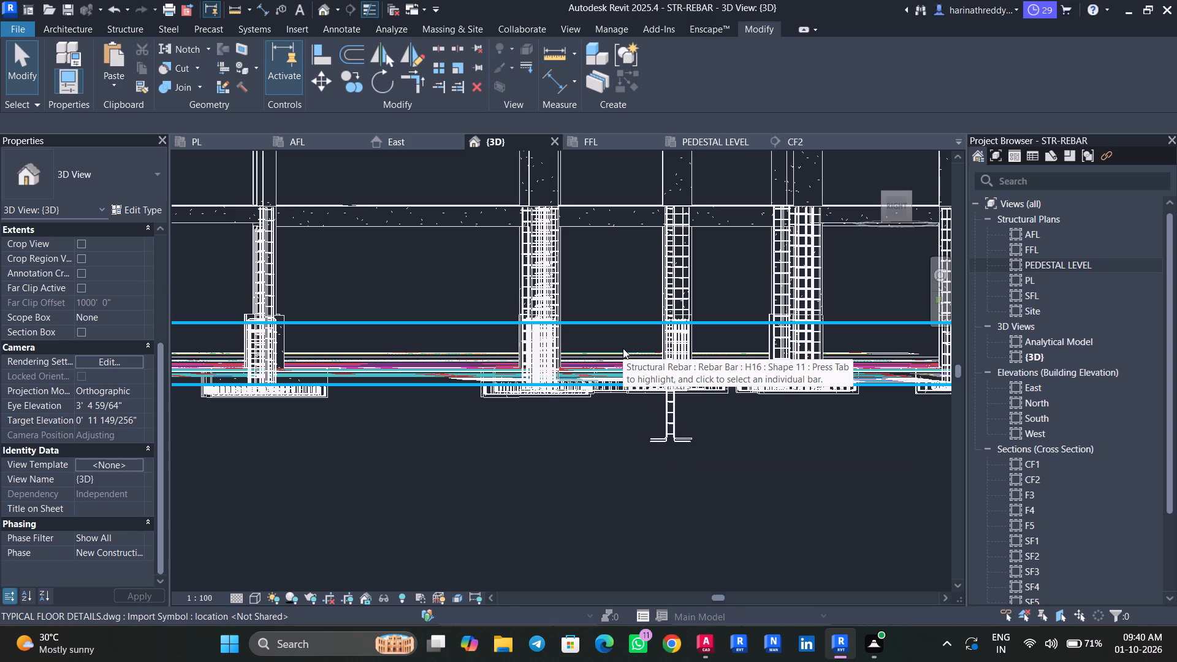
pyautogui.scroll(14, 674, 433)
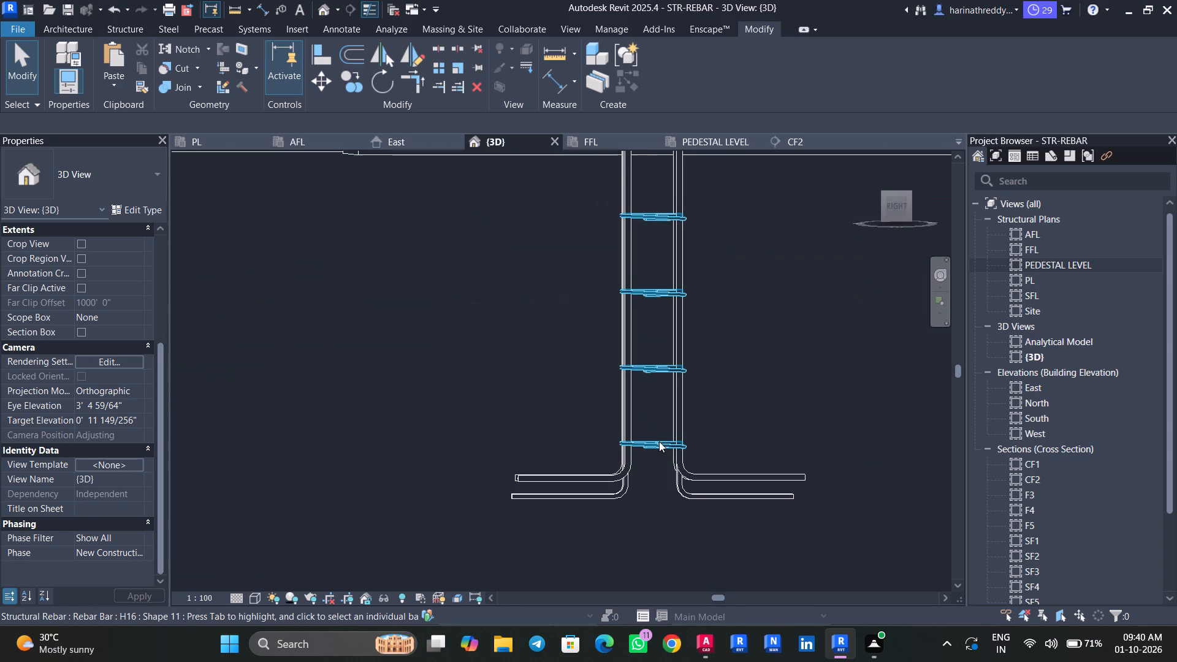
pyautogui.scroll(1, 658, 445)
pyautogui.scroll(-3, 658, 445)
pyautogui.click(707, 469)
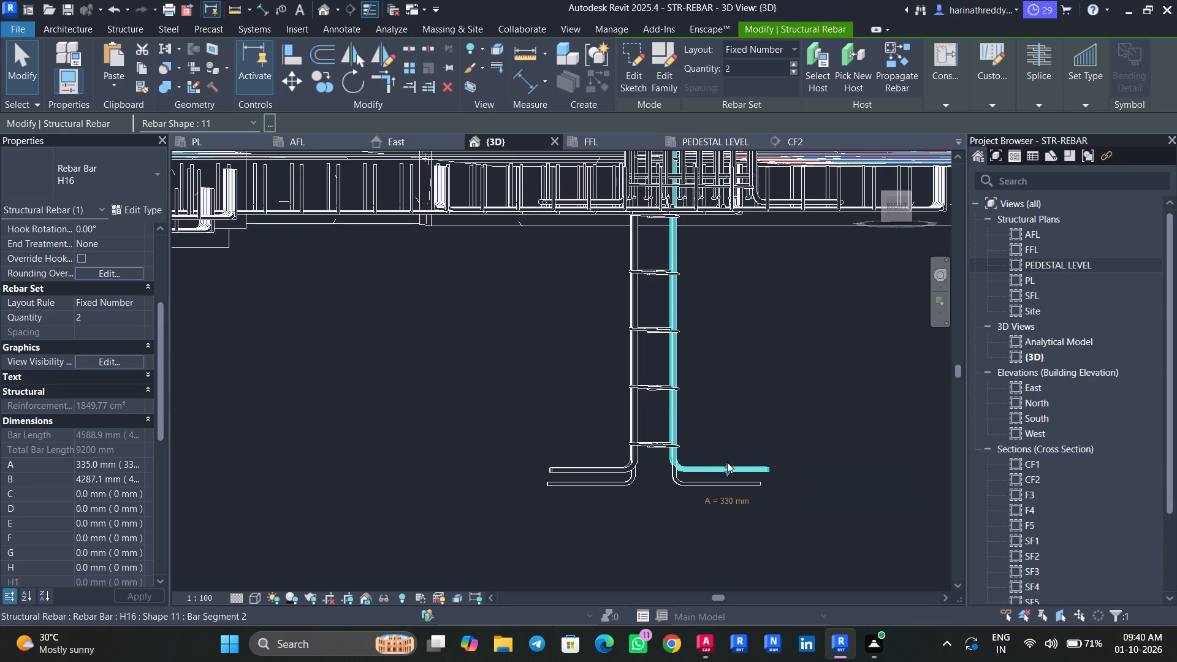
pyautogui.moveTo(728, 462); pyautogui.dragTo(694, 206)
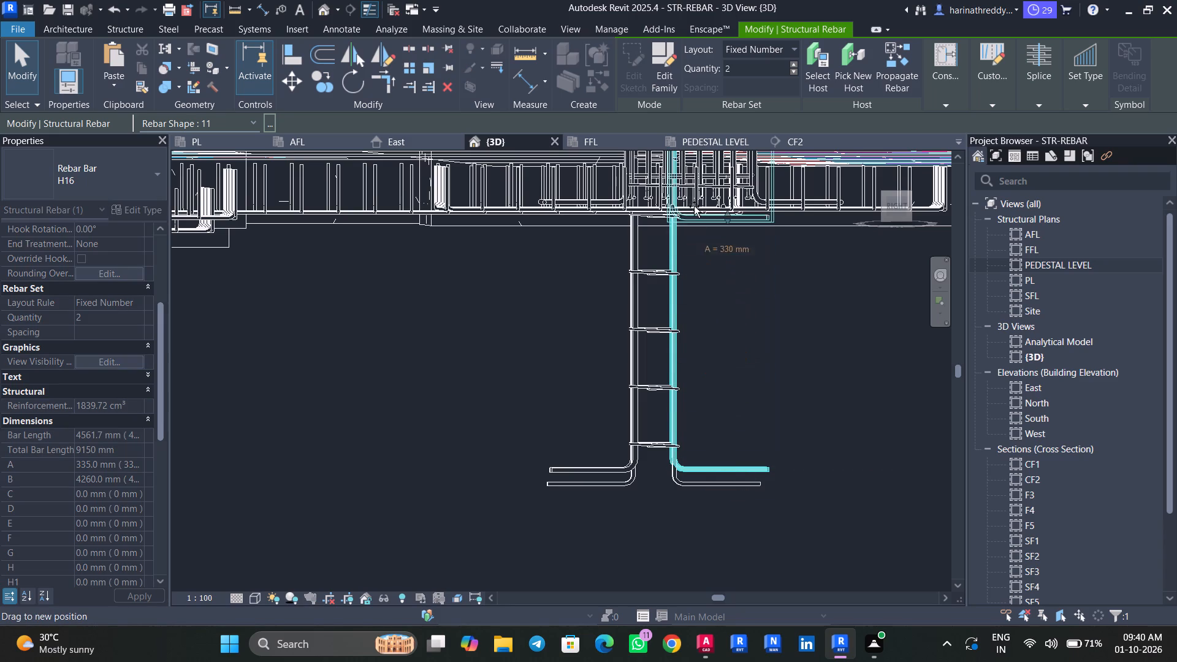
pyautogui.moveTo(694, 206); pyautogui.dragTo(693, 200)
pyautogui.keyDown('ctrl'); pyautogui.scroll(1, 725, 200); pyautogui.keyUp('ctrl')
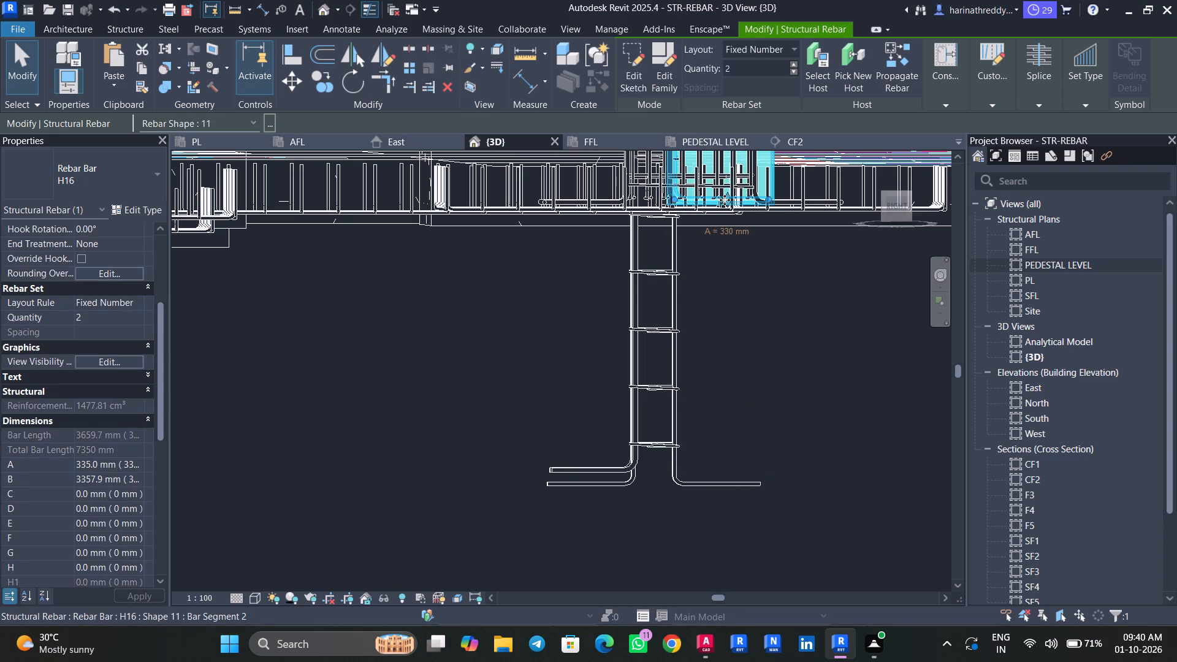
pyautogui.keyDown('ctrl'); pyautogui.scroll(1, 725, 200); pyautogui.keyUp('ctrl')
pyautogui.click(726, 194)
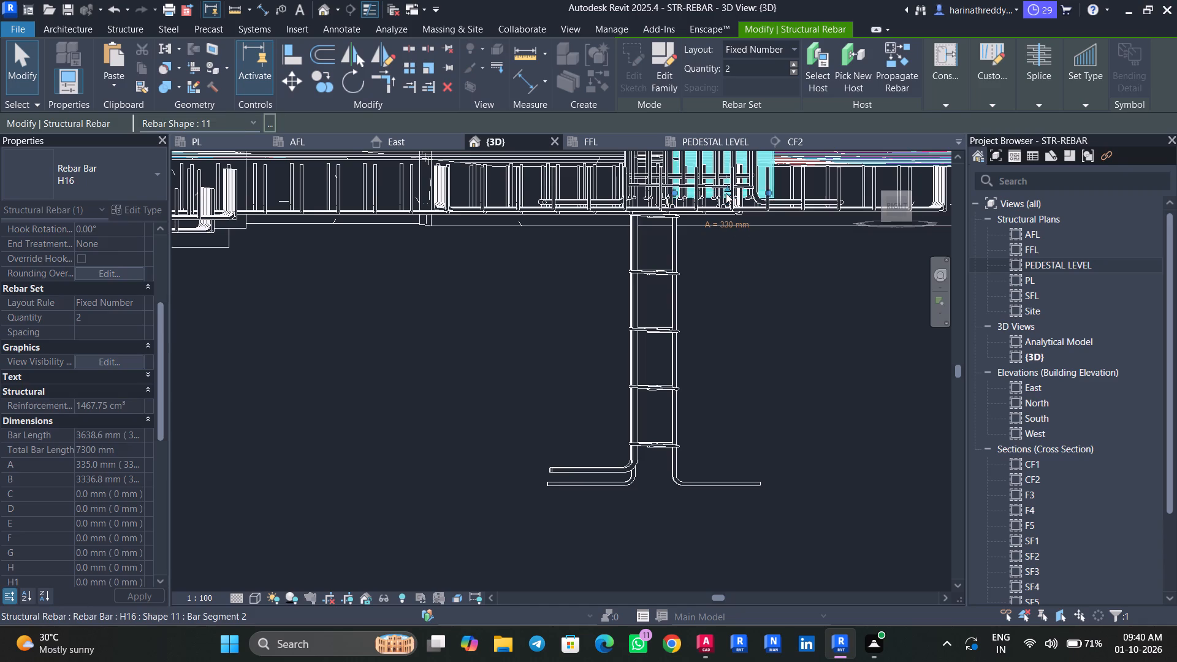
pyautogui.press('Escape')
pyautogui.press('Escape')
# Raise the bottom leg of the same column's right-hand H12 L-bar pair into the footing, near the raised H16 leg.
pyautogui.click(695, 485)
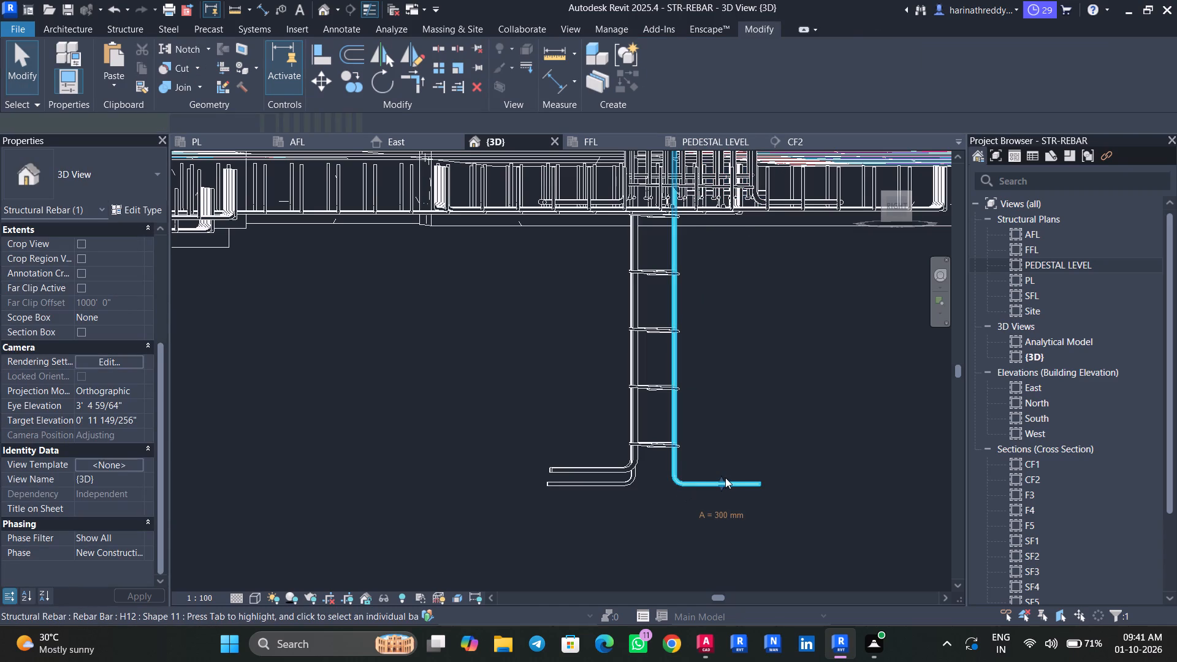
pyautogui.moveTo(721, 477); pyautogui.dragTo(698, 279)
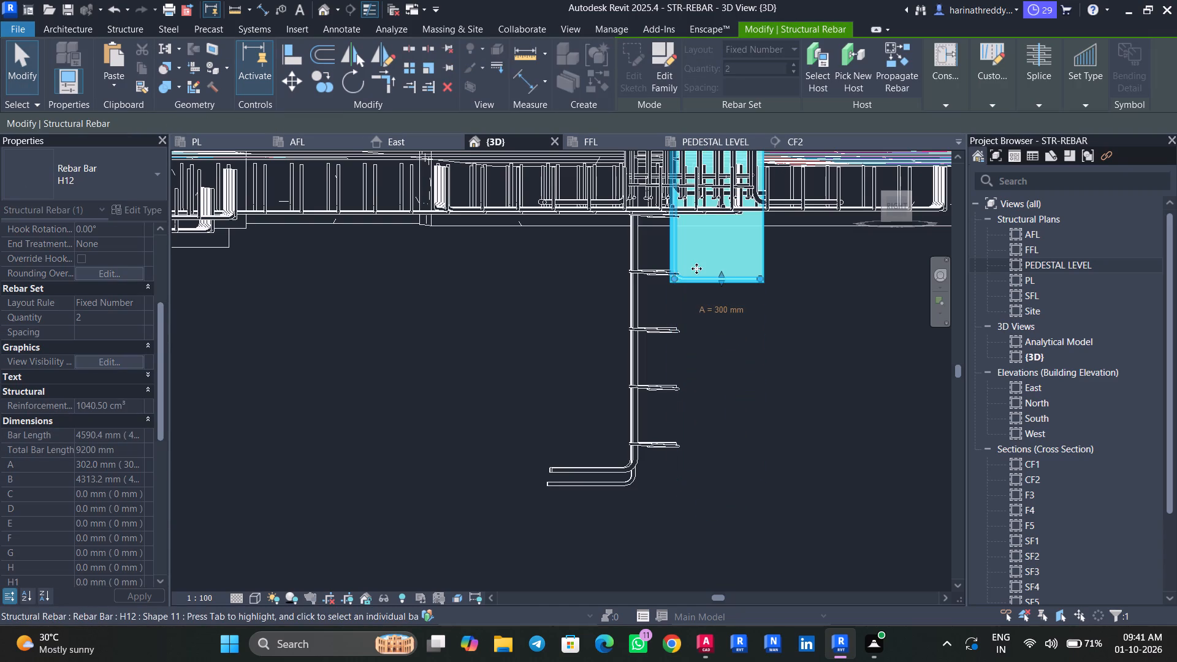
pyautogui.moveTo(722, 272); pyautogui.dragTo(703, 182)
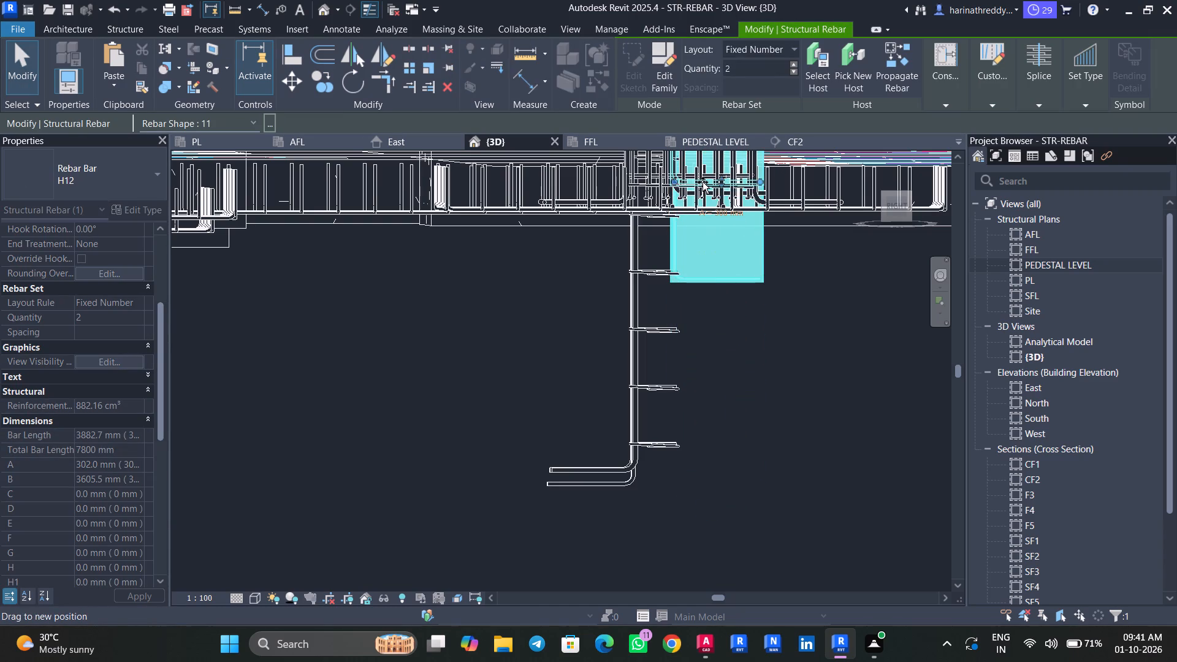
pyautogui.moveTo(703, 182); pyautogui.dragTo(704, 189)
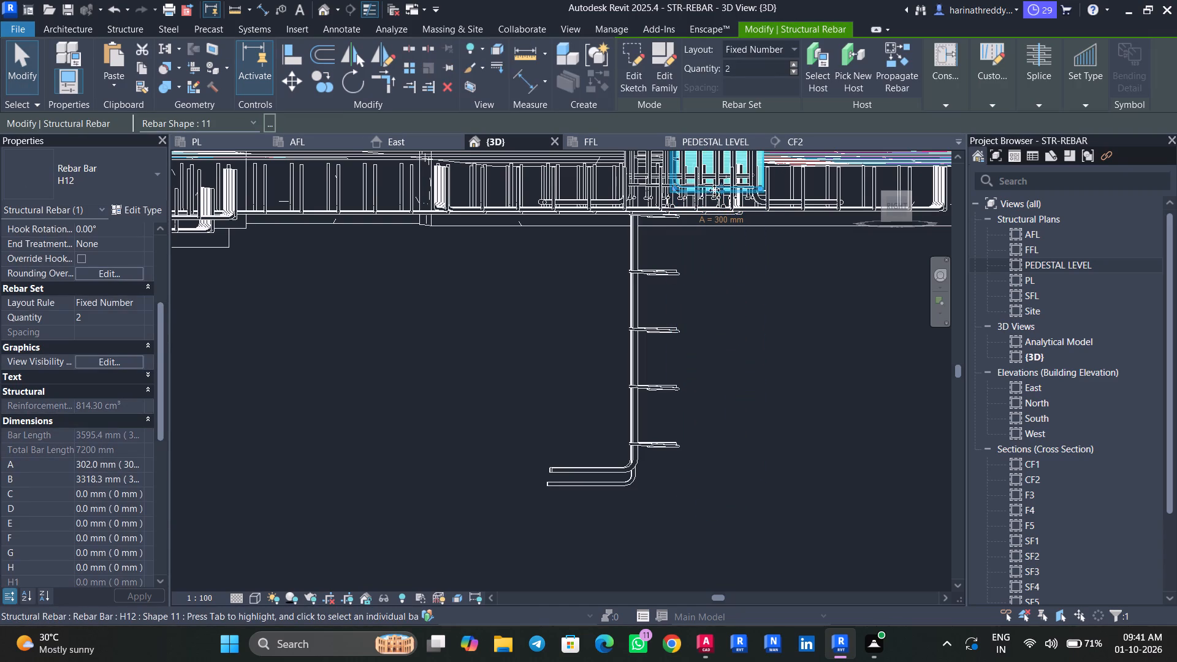
pyautogui.click(719, 192)
pyautogui.scroll(2, 719, 192)
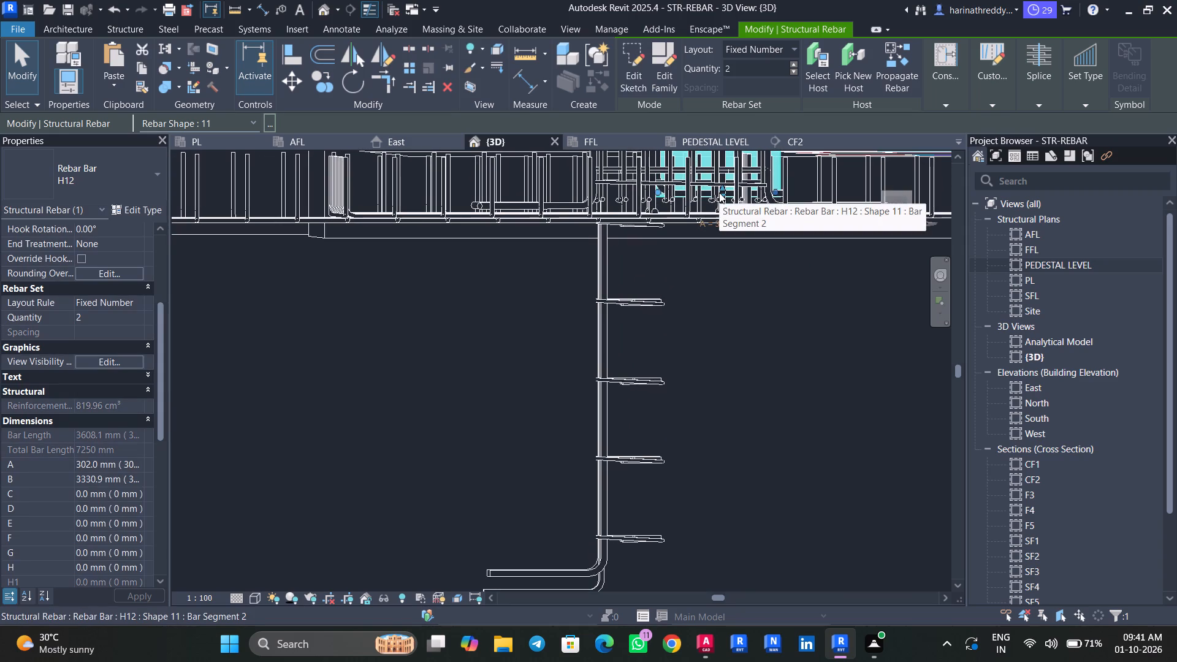
pyautogui.moveTo(722, 193); pyautogui.dragTo(722, 200)
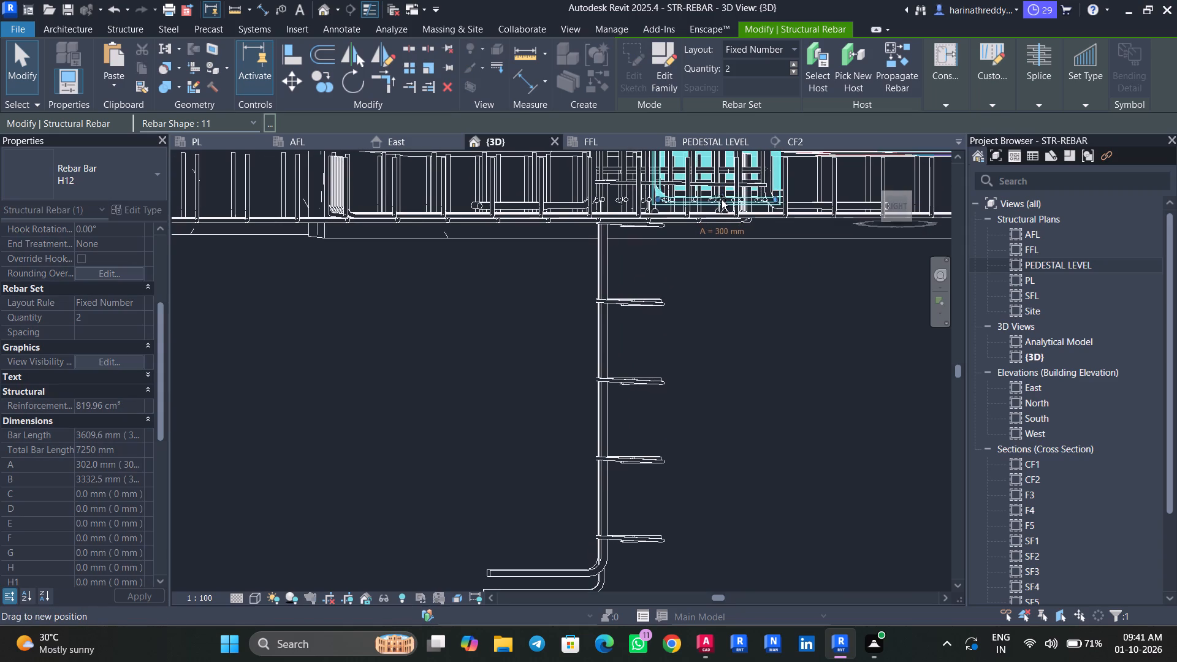
pyautogui.press('Escape')
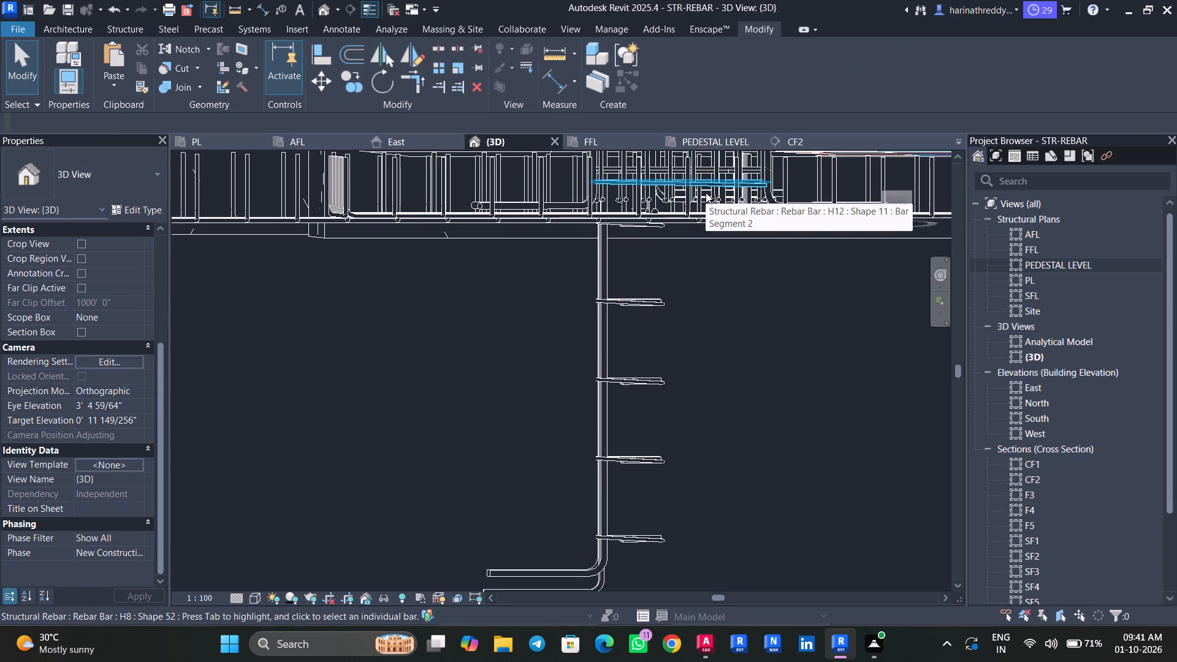
# Examine the raised right-hand bar legs among the ties and footing bars at the column base.
pyautogui.scroll(-2, 704, 196)
pyautogui.scroll(4, 704, 196)
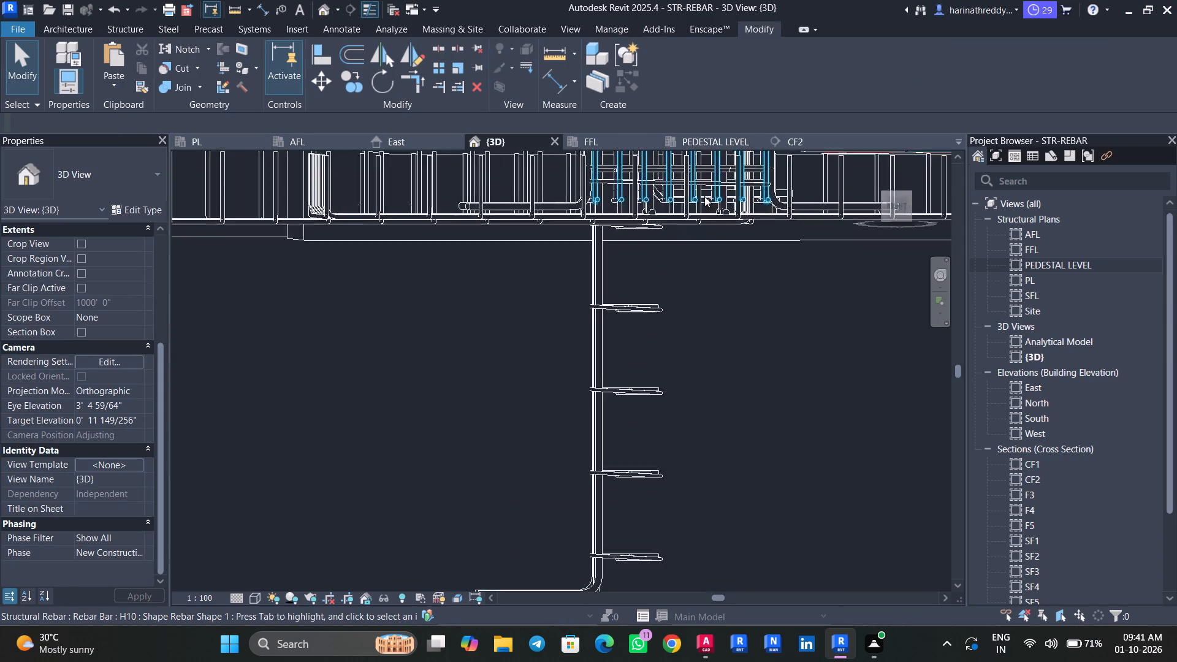
pyautogui.scroll(2, 704, 196)
pyautogui.press('Tab')
pyautogui.press('Tab')
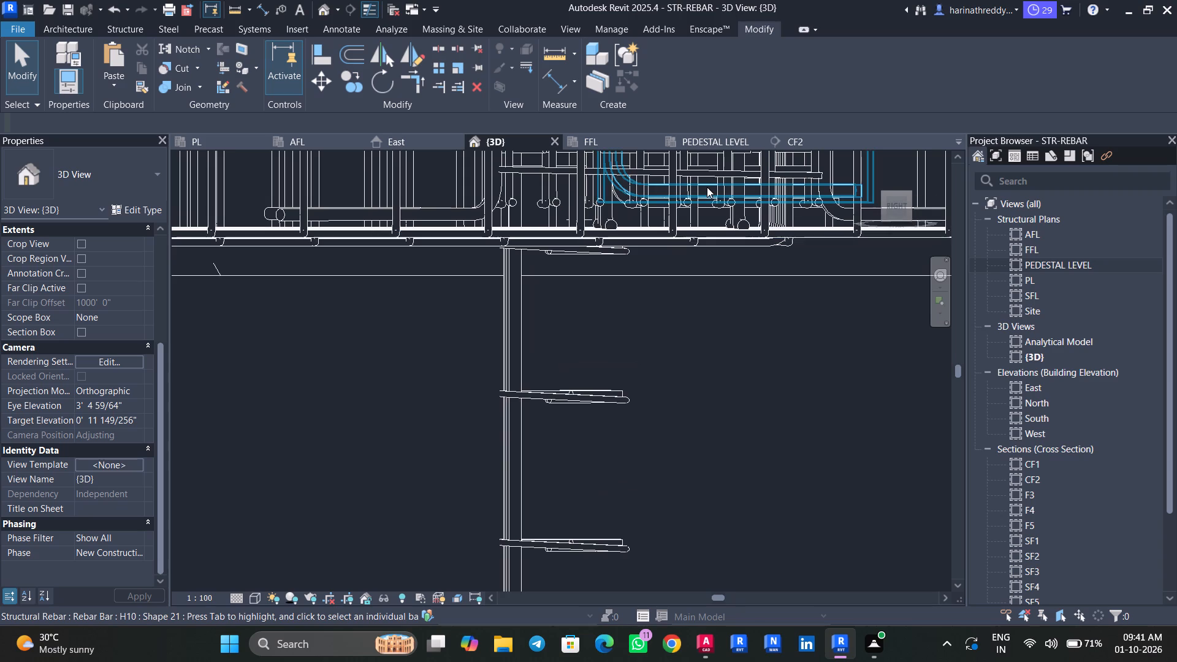
pyautogui.press('Escape')
pyautogui.press('Escape')
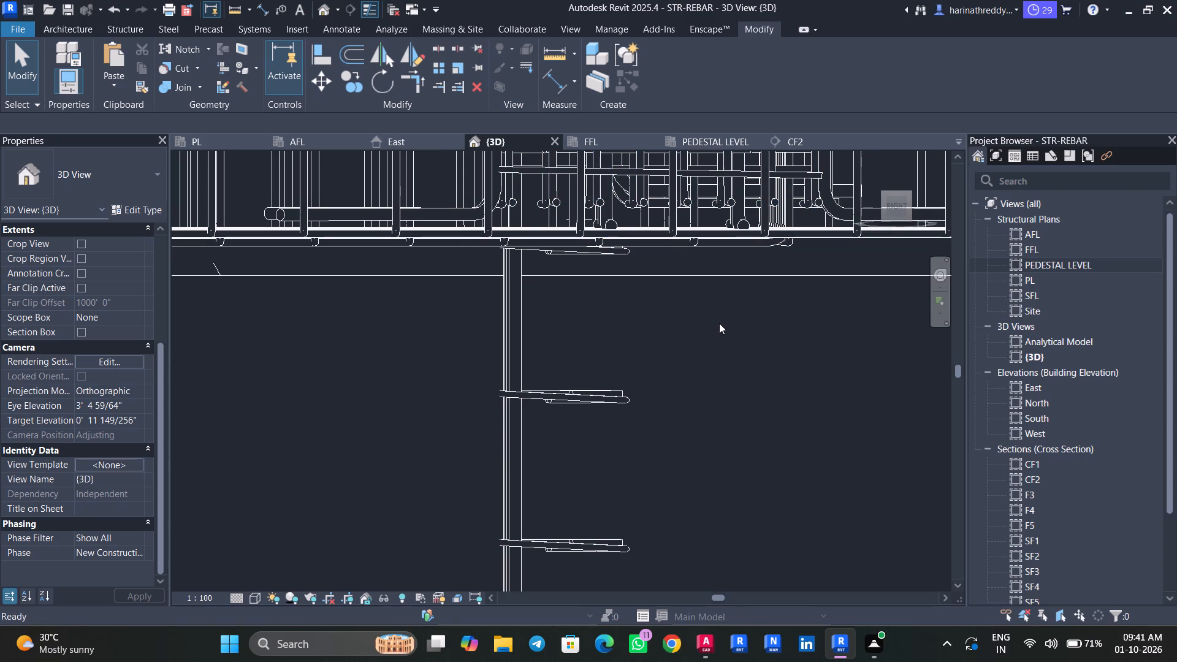
pyautogui.press('Escape')
pyautogui.scroll(5, 584, 484)
pyautogui.scroll(-8, 584, 484)
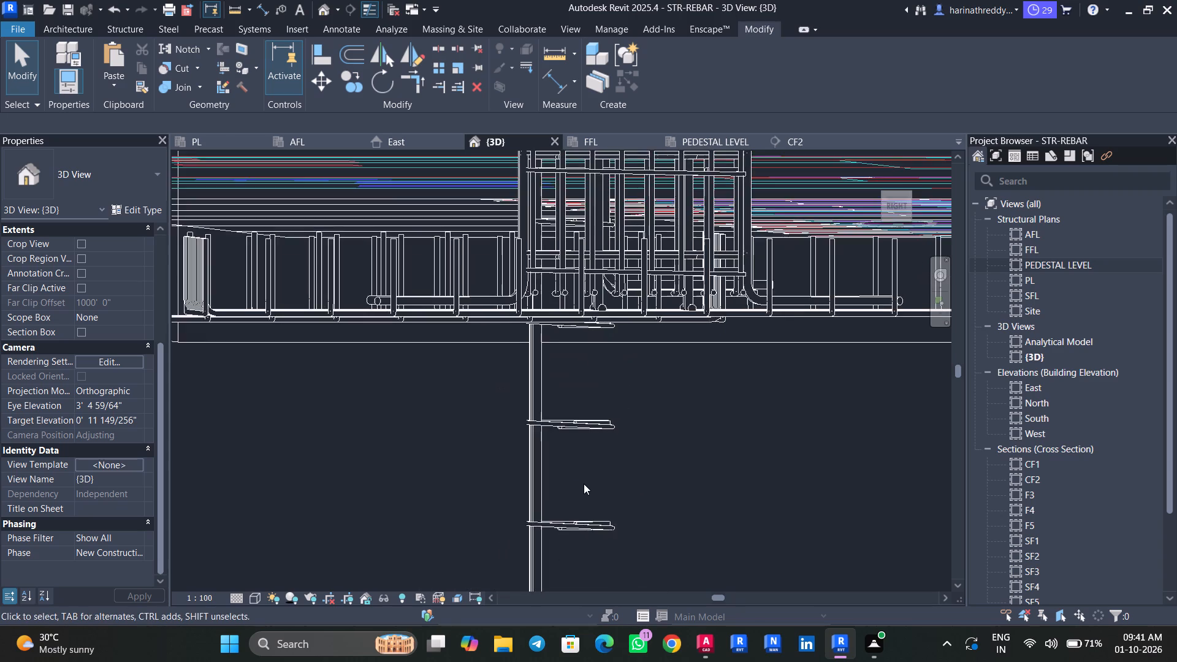
# Raise the bottom leg of the column's left-hand H16 L-bar pair into the footing, giving a vertical leg of about 3319 mm.
pyautogui.scroll(-9, 584, 484)
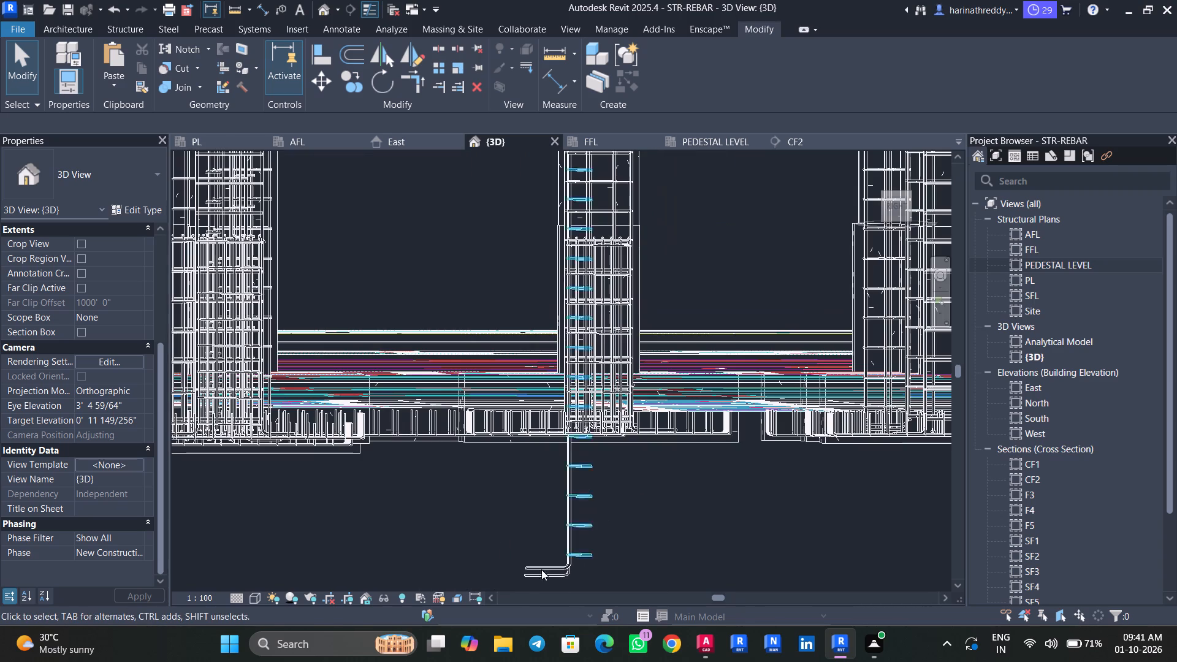
pyautogui.click(543, 569)
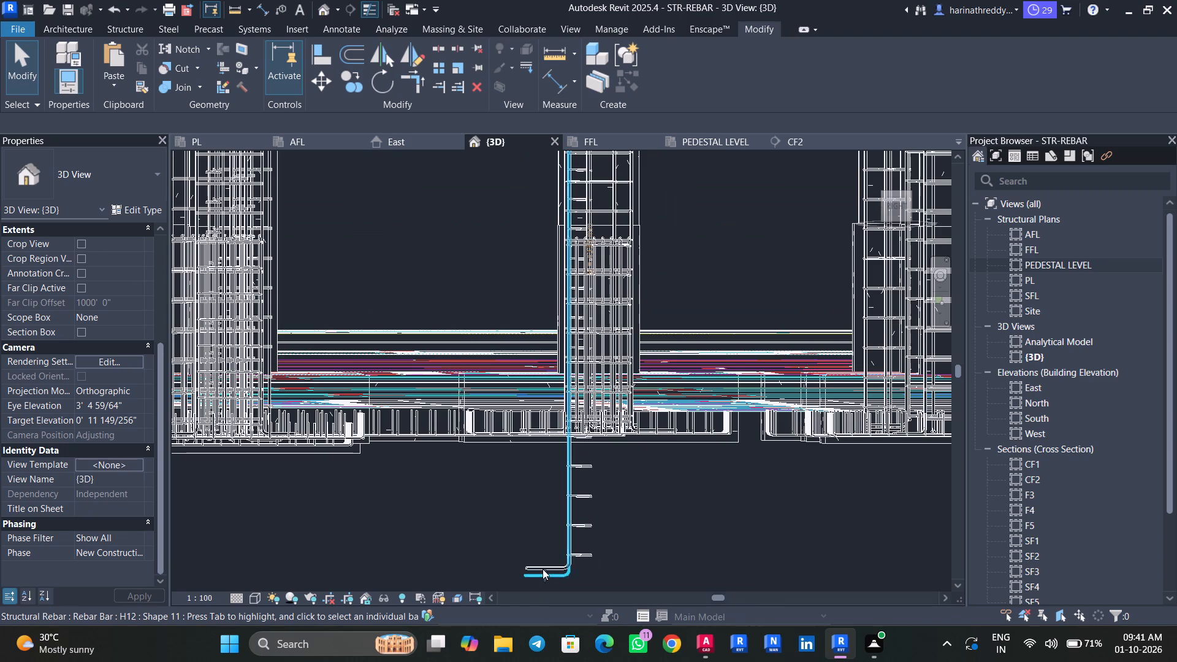
pyautogui.press('Escape')
pyautogui.press('Escape')
pyautogui.click(549, 565)
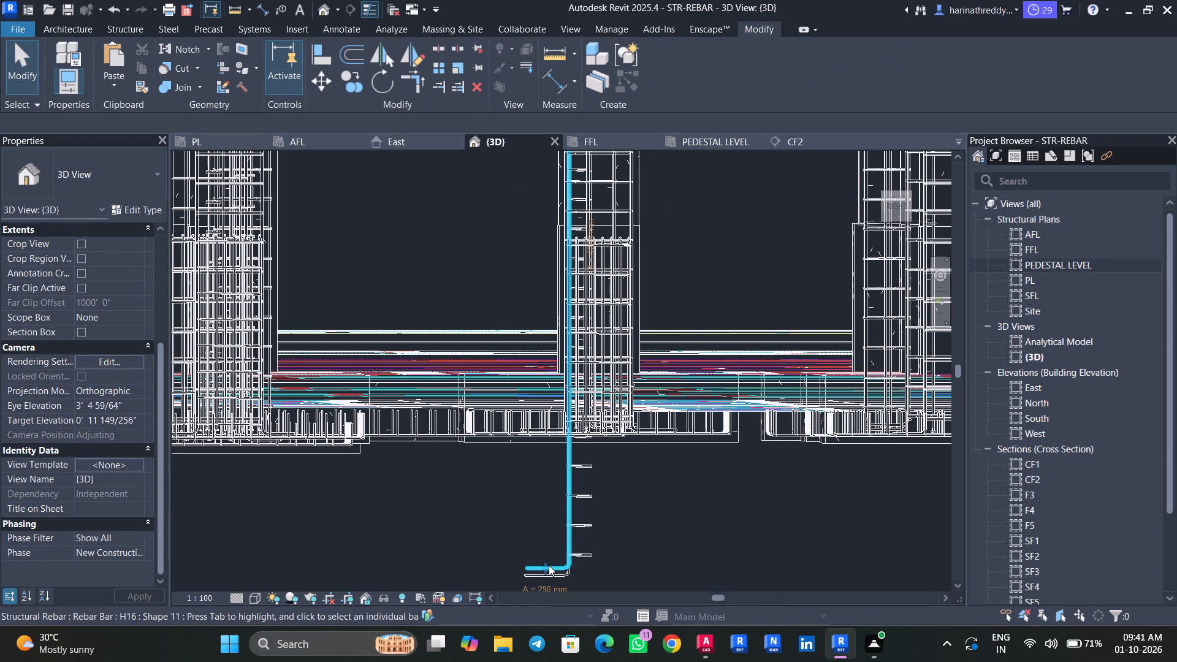
pyautogui.moveTo(545, 563); pyautogui.dragTo(533, 437)
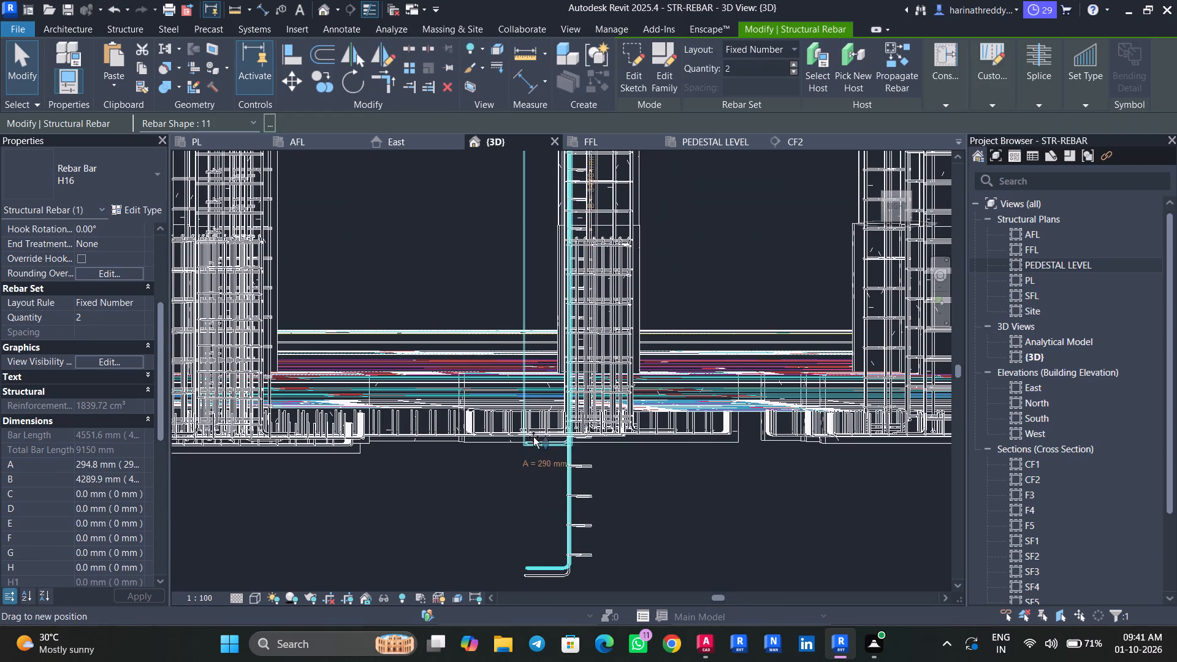
pyautogui.moveTo(533, 437); pyautogui.dragTo(532, 424)
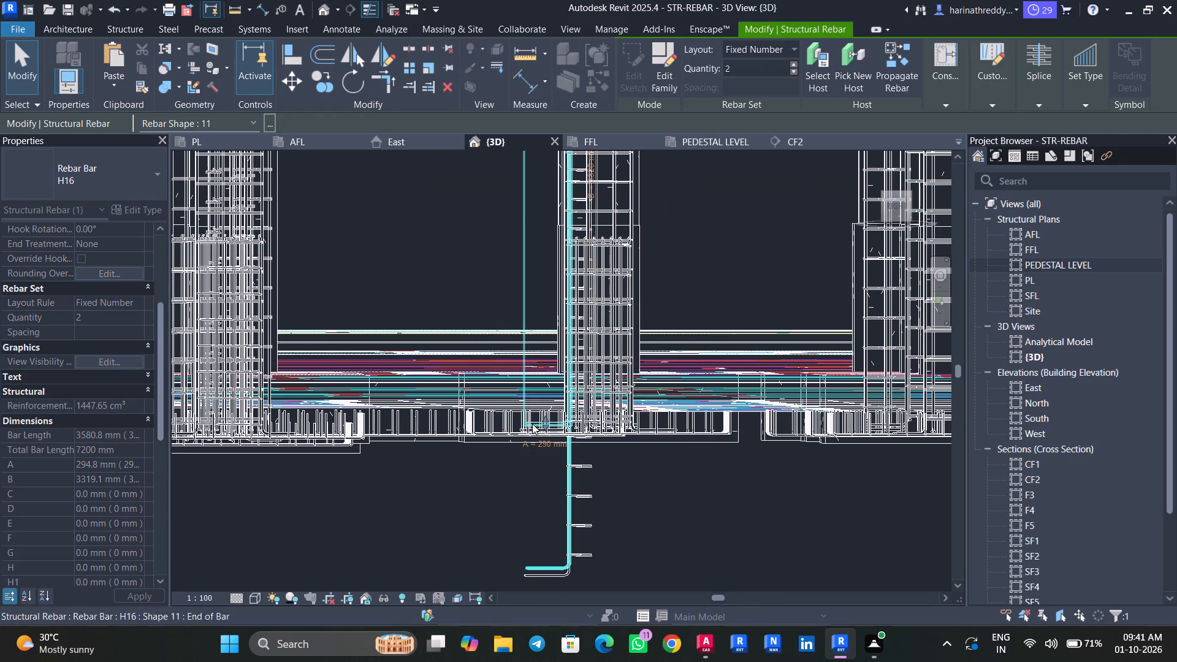
pyautogui.press('Escape')
pyautogui.press('Escape')
# Raise the bottom leg of the column's left-hand H12 L-bar pair from below the footing into it.
pyautogui.click(547, 574)
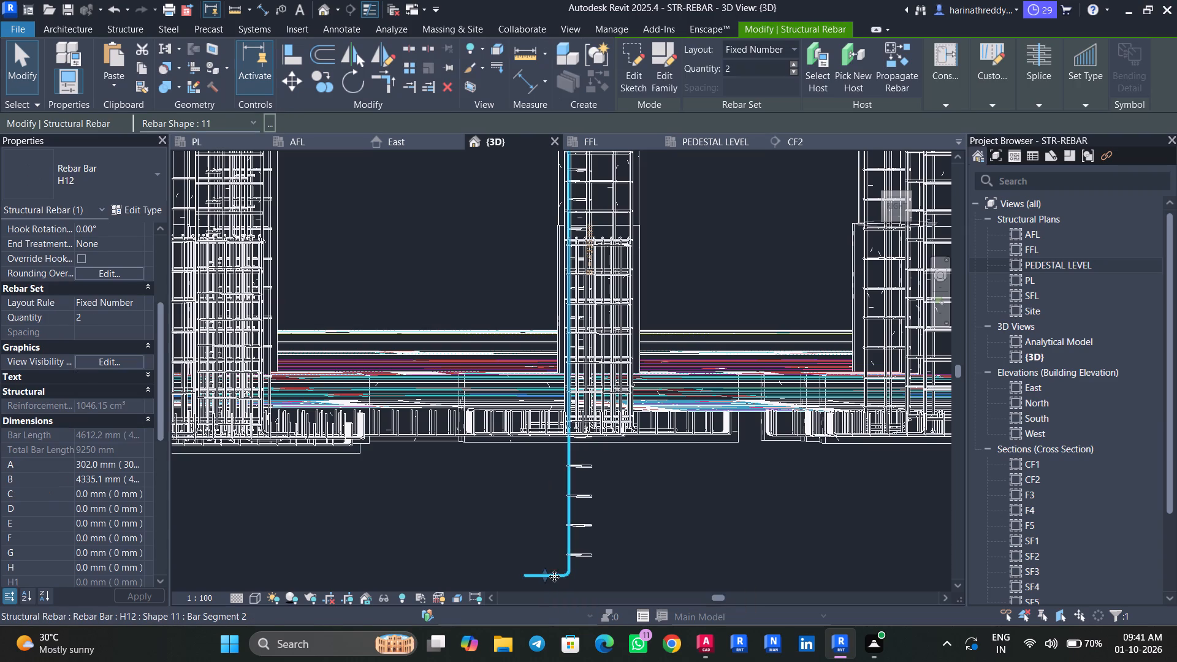
pyautogui.moveTo(544, 570); pyautogui.dragTo(531, 442)
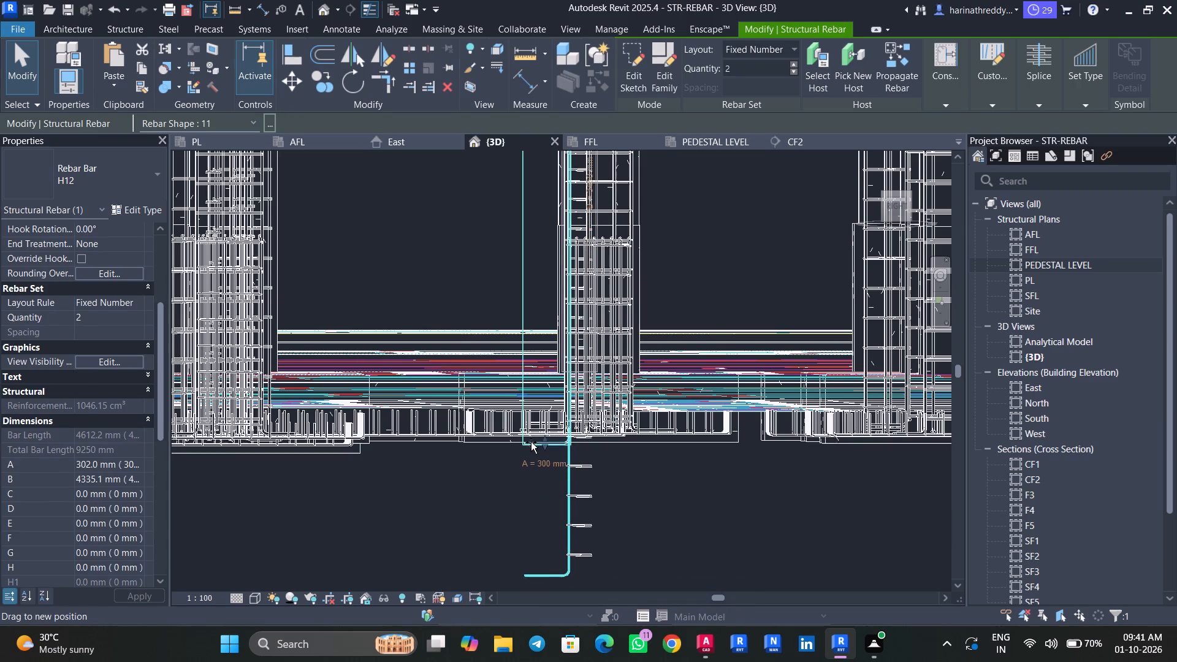
pyautogui.moveTo(531, 442); pyautogui.dragTo(531, 429)
pyautogui.press('Escape')
pyautogui.press('Escape')
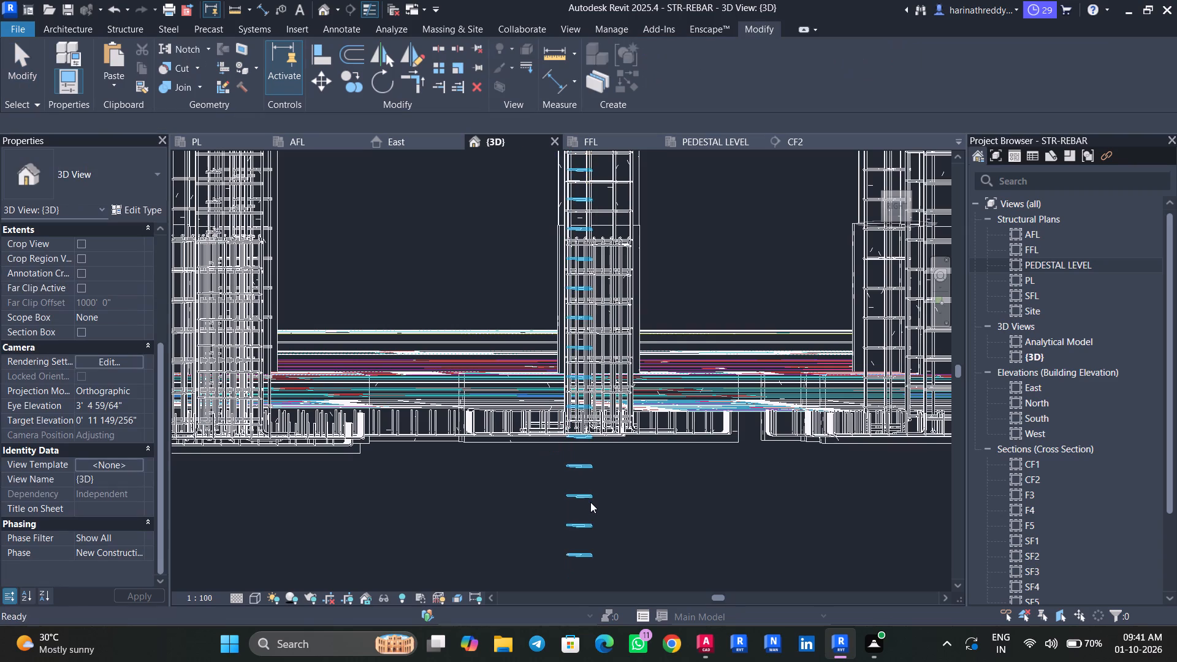
# Raise the lower ends of the column's two overlapping H8 tie sets so that both stop inside the footing.
pyautogui.click(582, 499)
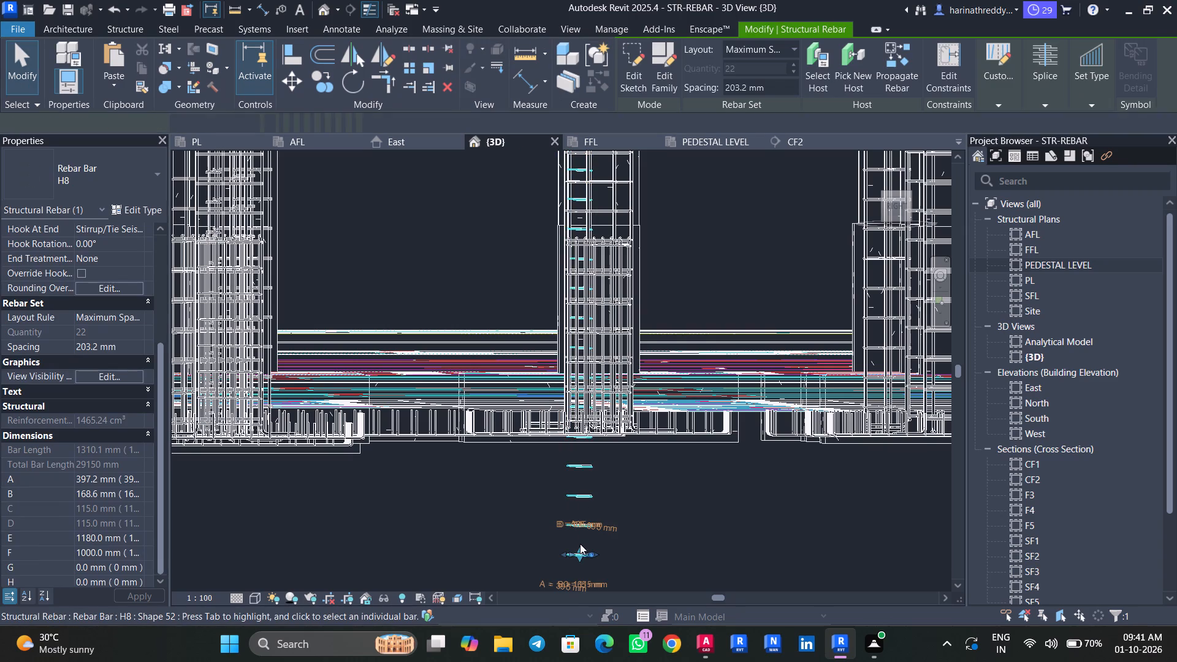
pyautogui.moveTo(579, 547); pyautogui.dragTo(569, 422)
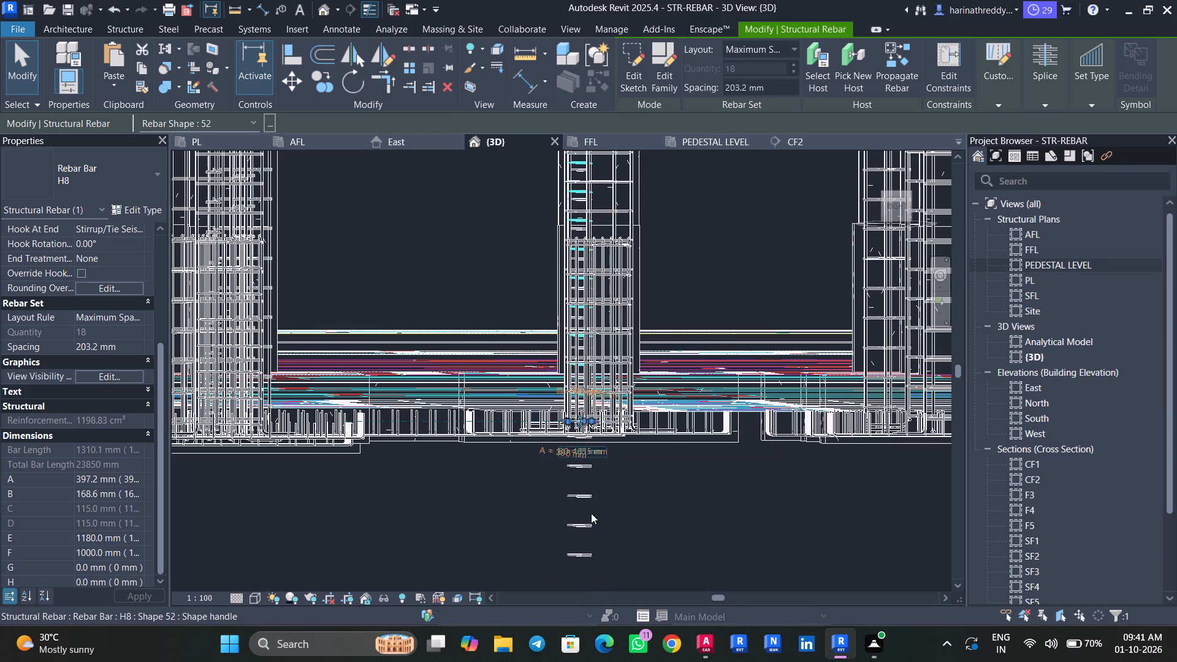
pyautogui.press('Escape')
pyautogui.click(583, 550)
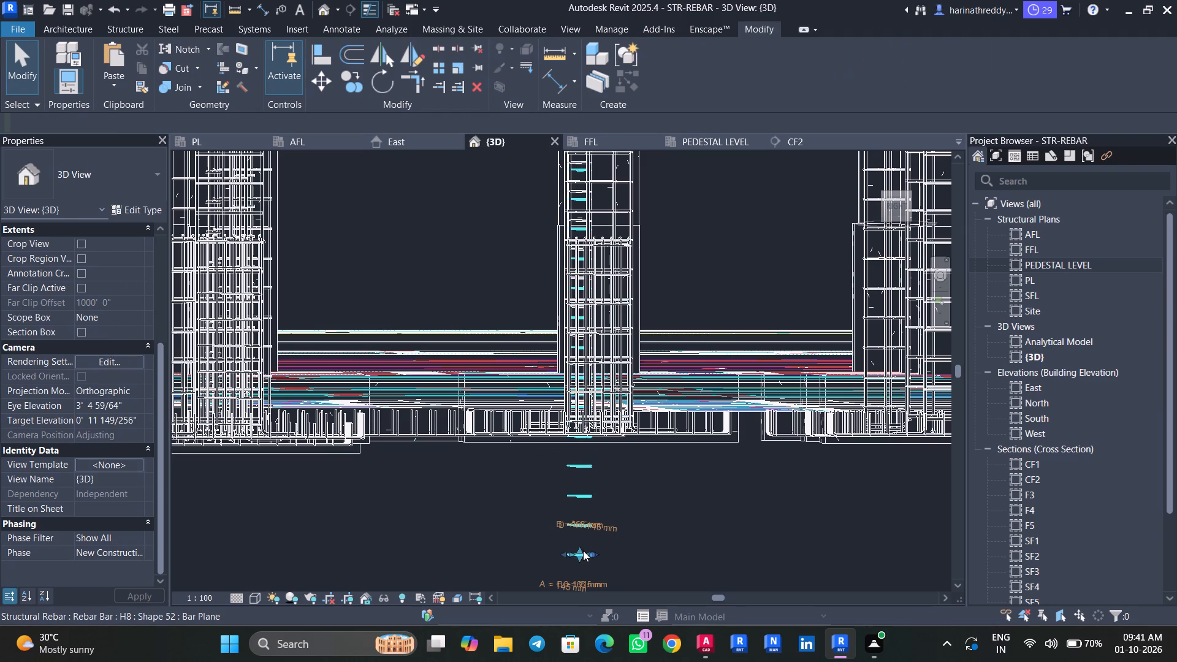
pyautogui.moveTo(580, 547); pyautogui.dragTo(579, 410)
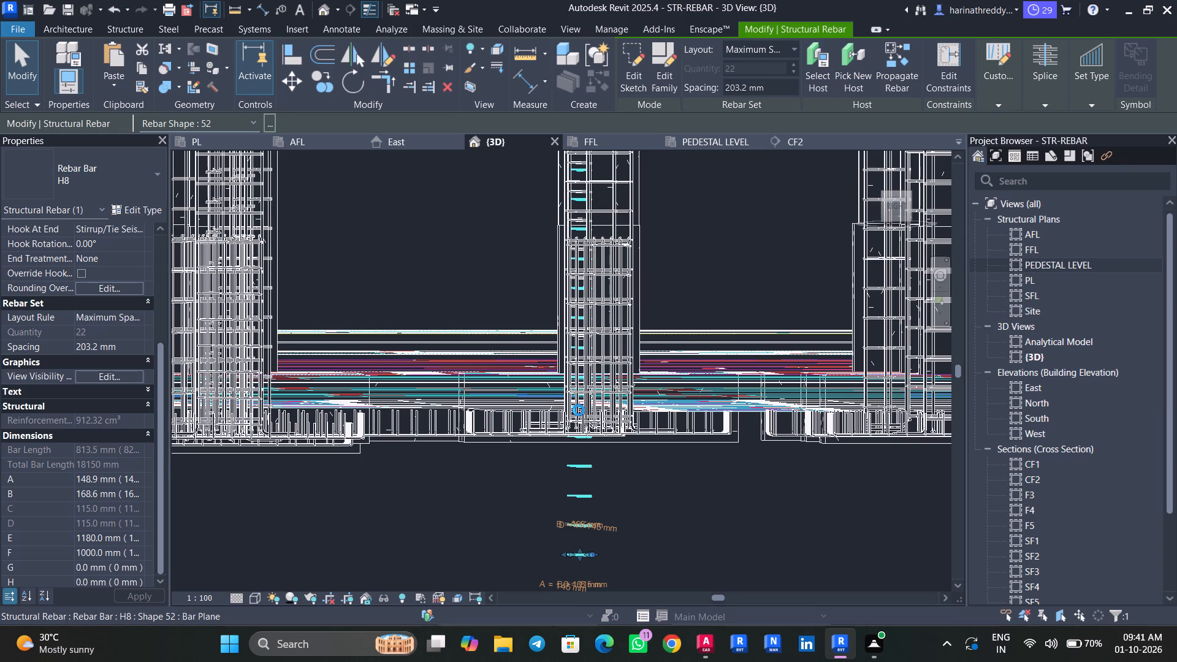
pyautogui.moveTo(579, 410); pyautogui.dragTo(580, 410)
pyautogui.moveTo(580, 410); pyautogui.dragTo(581, 412)
pyautogui.press('Escape')
pyautogui.press('Escape')
pyautogui.press('Escape')
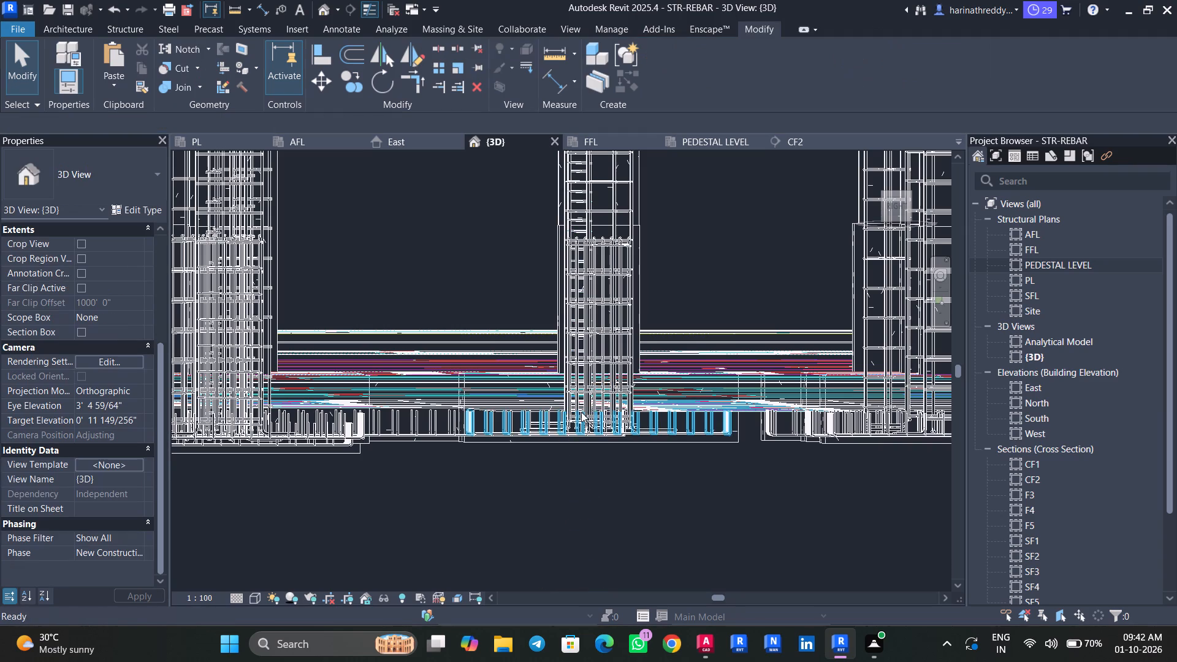
# Examine the overlapping bars, ties and footing reinforcement at the middle column's base, highlighting the individual sets one after another.
pyautogui.scroll(11, 581, 412)
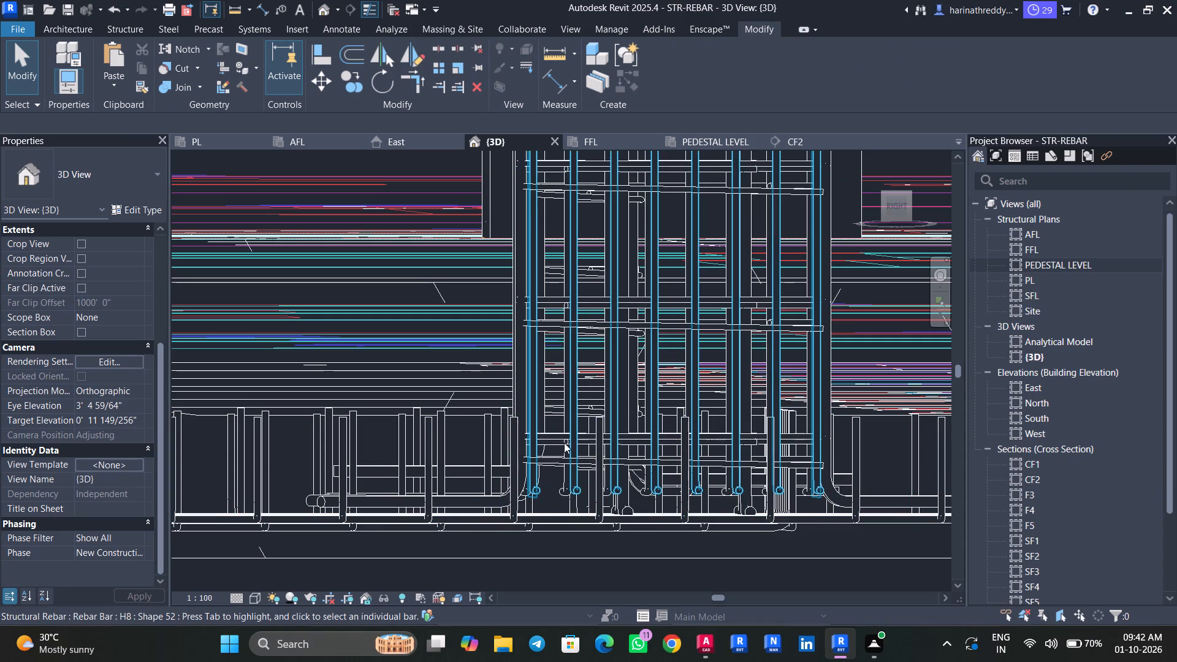
pyautogui.press('Tab')
pyautogui.press('Tab')
pyautogui.press('Tab')
pyautogui.press('Tab')
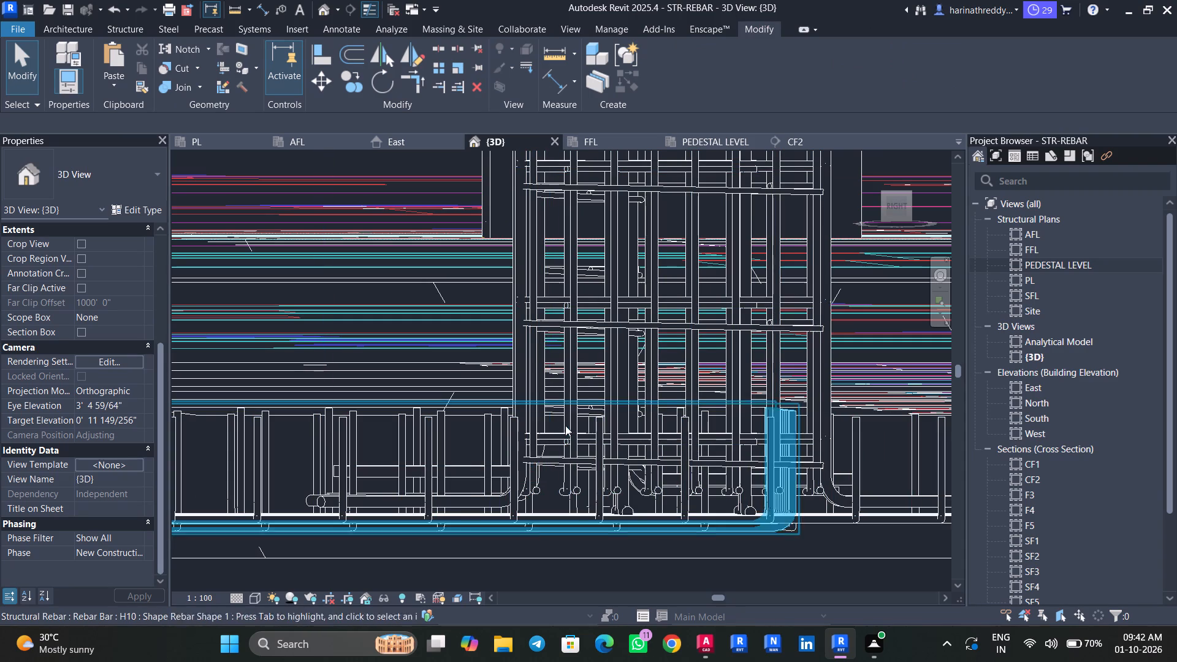
pyautogui.press('Tab')
pyautogui.press('Tab')
pyautogui.press('Tab')
pyautogui.press('Tab')
pyautogui.press('Tab')
pyautogui.press('Tab')
pyautogui.press('Tab')
pyautogui.press('Tab')
pyautogui.press('Tab')
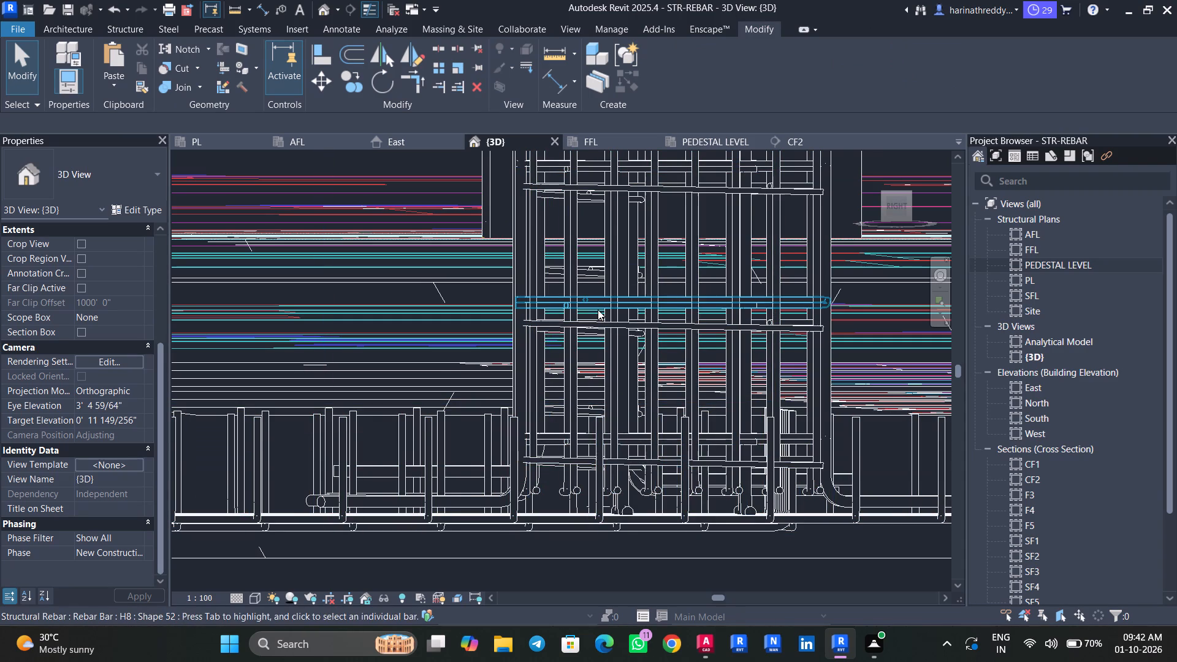
pyautogui.press('Tab')
pyautogui.press('Tab')
pyautogui.press('Tab')
pyautogui.press('Tab')
pyautogui.press('Tab')
pyautogui.press('Tab')
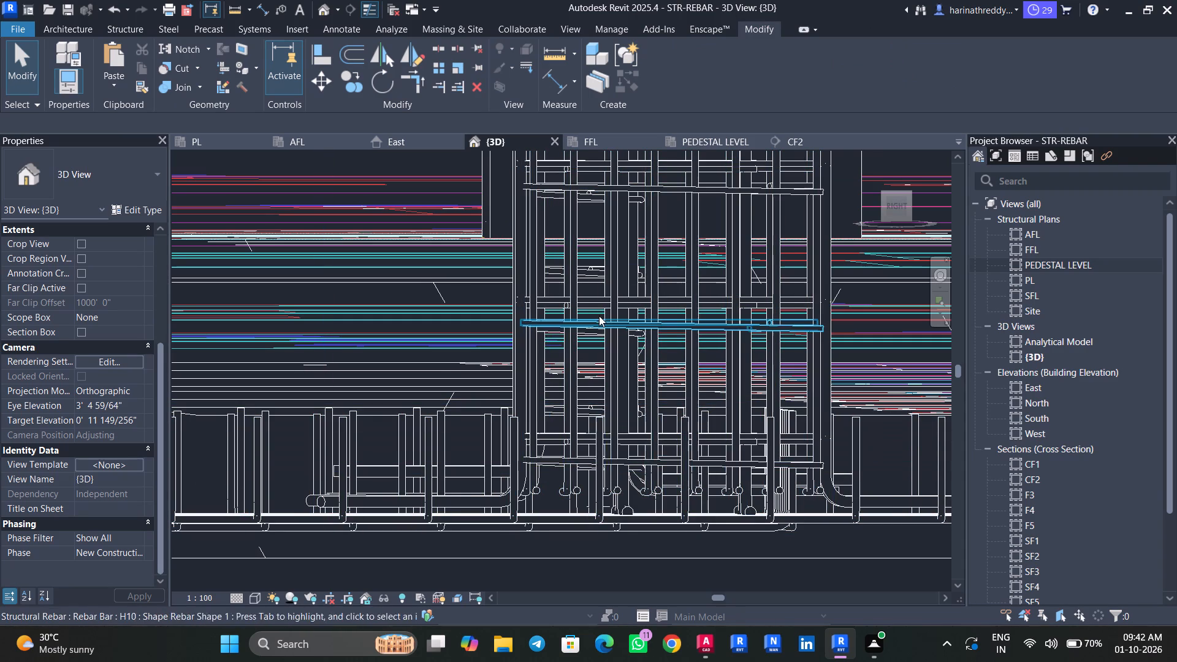
pyautogui.press('Tab')
pyautogui.press('Tab')
pyautogui.press('Tab')
pyautogui.press('Tab')
pyautogui.scroll(-15, 476, 514)
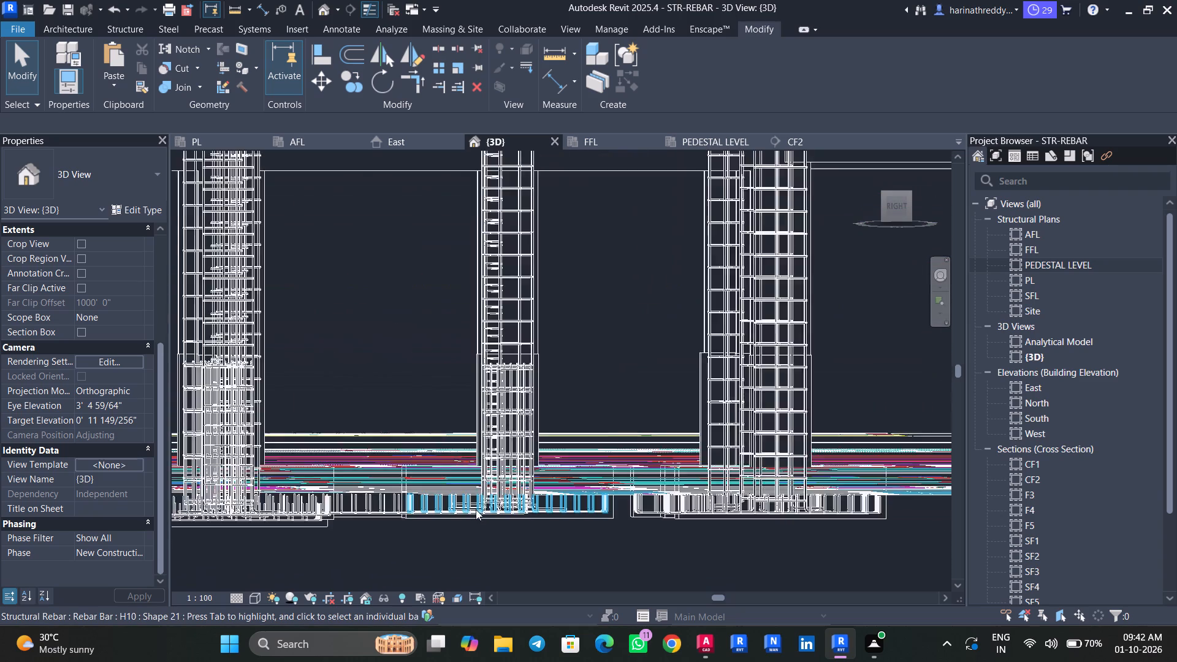
# Orbit to an angled overview of the columns and footings and display it with realistic material textures.
pyautogui.scroll(-7, 476, 509)
pyautogui.keyDown('shift'); pyautogui.moveTo(800, 409); pyautogui.dragTo(736, 516, button='middle'); pyautogui.keyUp('shift')
pyautogui.scroll(-17, 722, 501)
pyautogui.moveTo(599, 530); pyautogui.dragTo(655, 398, button='middle')
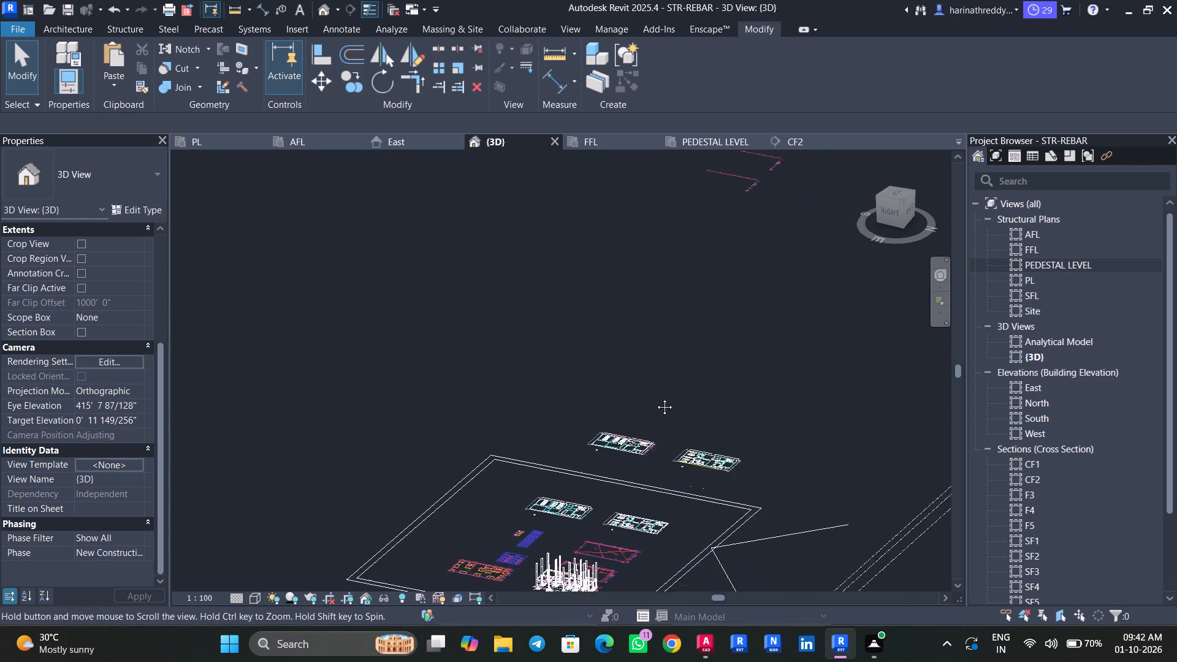
pyautogui.moveTo(655, 398); pyautogui.dragTo(677, 305, button='middle')
pyautogui.scroll(20, 647, 441)
pyautogui.scroll(1, 647, 441)
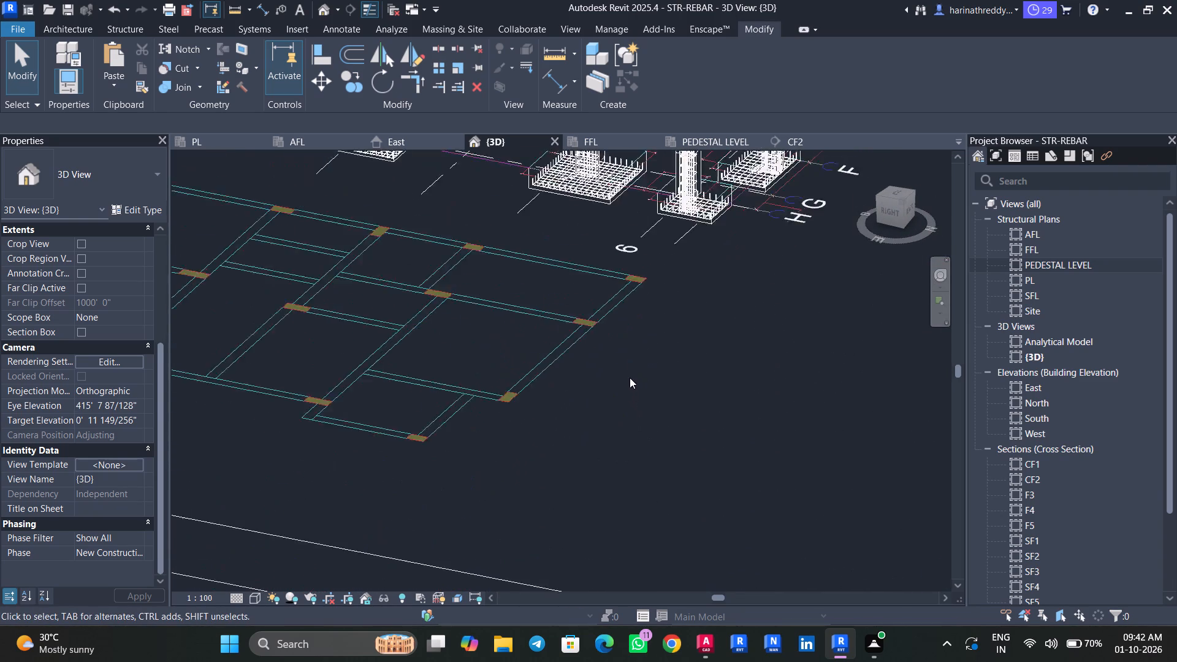
pyautogui.scroll(1, 630, 378)
pyautogui.moveTo(630, 378); pyautogui.dragTo(642, 571, button='middle')
pyautogui.scroll(-3, 631, 522)
pyautogui.moveTo(609, 479); pyautogui.dragTo(624, 560, button='middle')
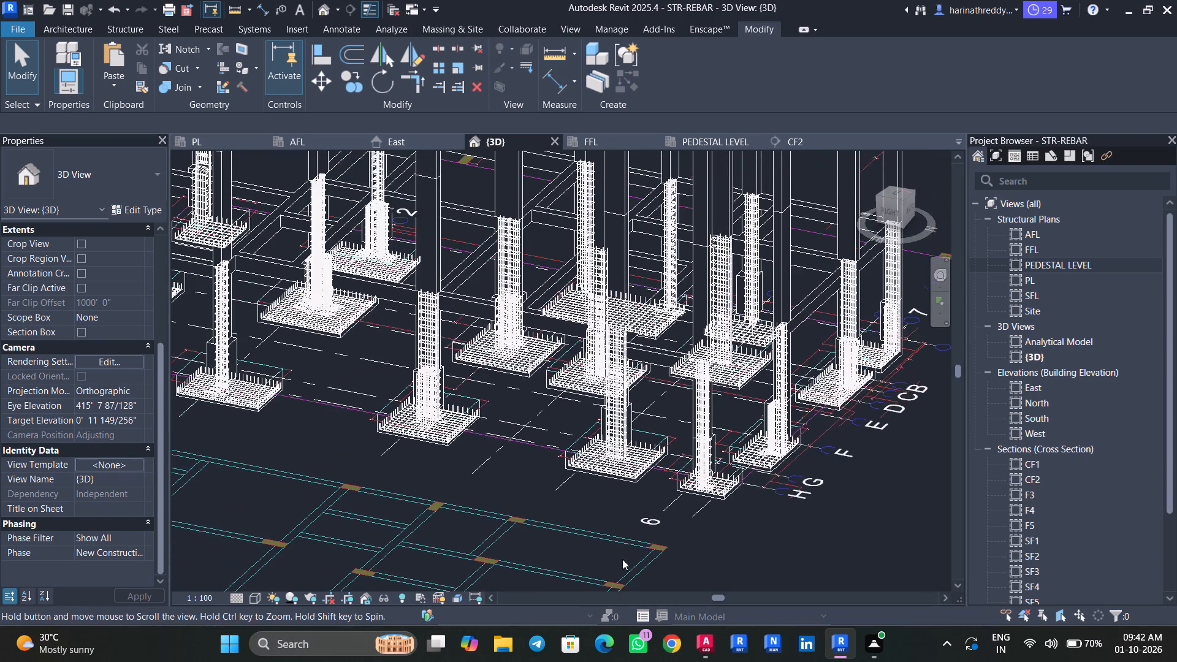
pyautogui.click(227, 597)
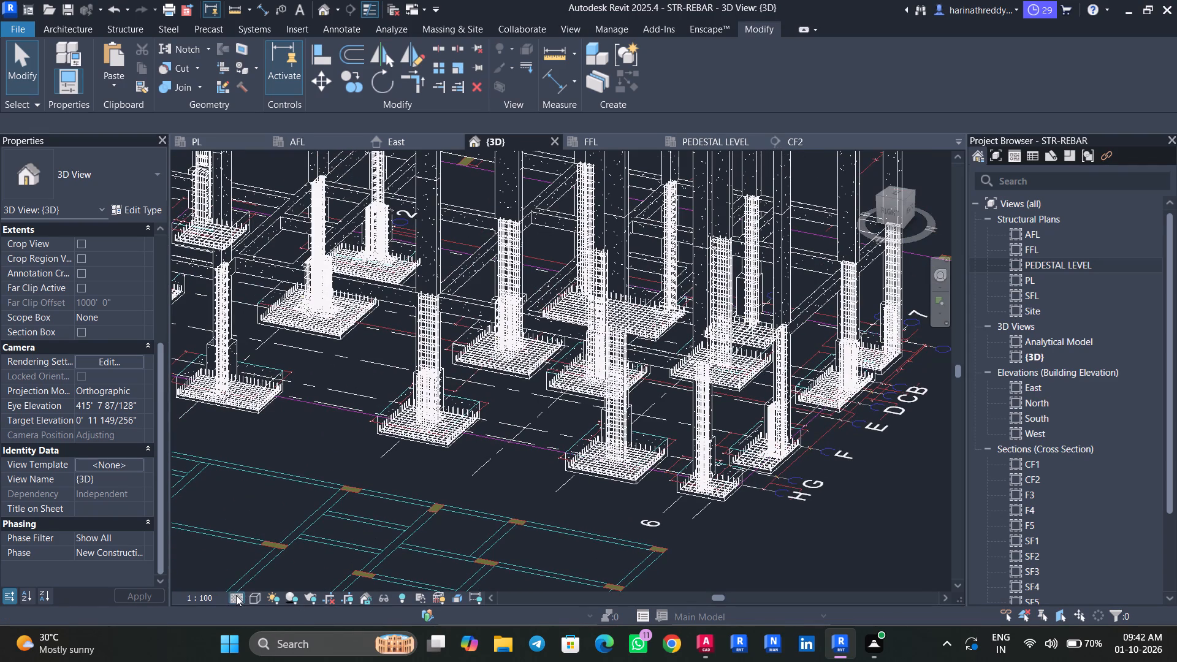
pyautogui.click(236, 595)
pyautogui.click(246, 583)
pyautogui.click(250, 595)
pyautogui.click(257, 586)
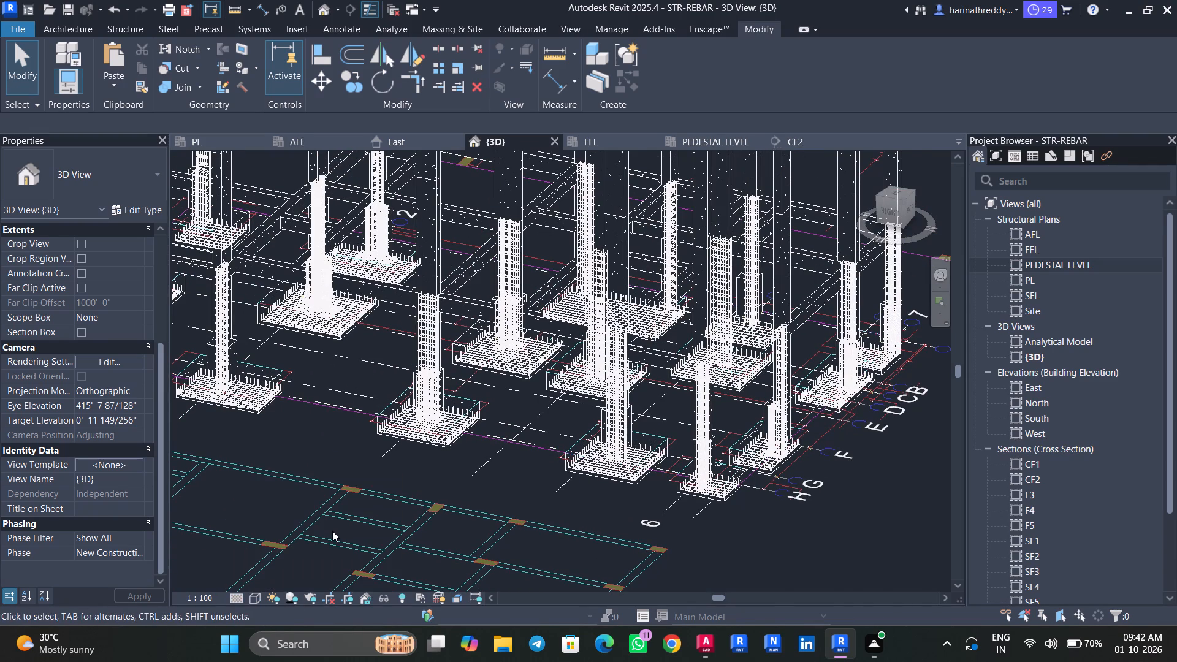
# Examine the reinforcement in the pedestals and footings, comparing the CF1 pedestals at grids H-1 and A-1.
pyautogui.scroll(2, 335, 407)
pyautogui.scroll(-1, 335, 407)
pyautogui.scroll(1, 335, 407)
pyautogui.moveTo(343, 443); pyautogui.dragTo(399, 514, button='middle')
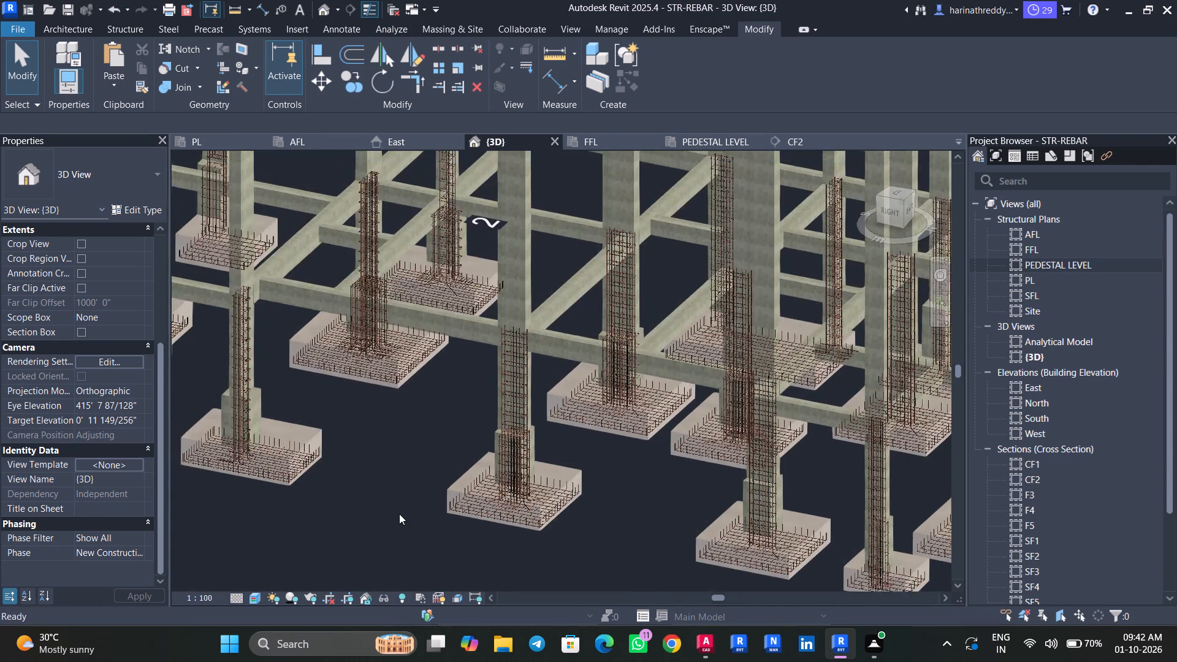
pyautogui.scroll(2, 399, 514)
pyautogui.scroll(-1, 399, 514)
pyautogui.scroll(6, 399, 514)
pyautogui.moveTo(402, 526); pyautogui.dragTo(460, 569, button='middle')
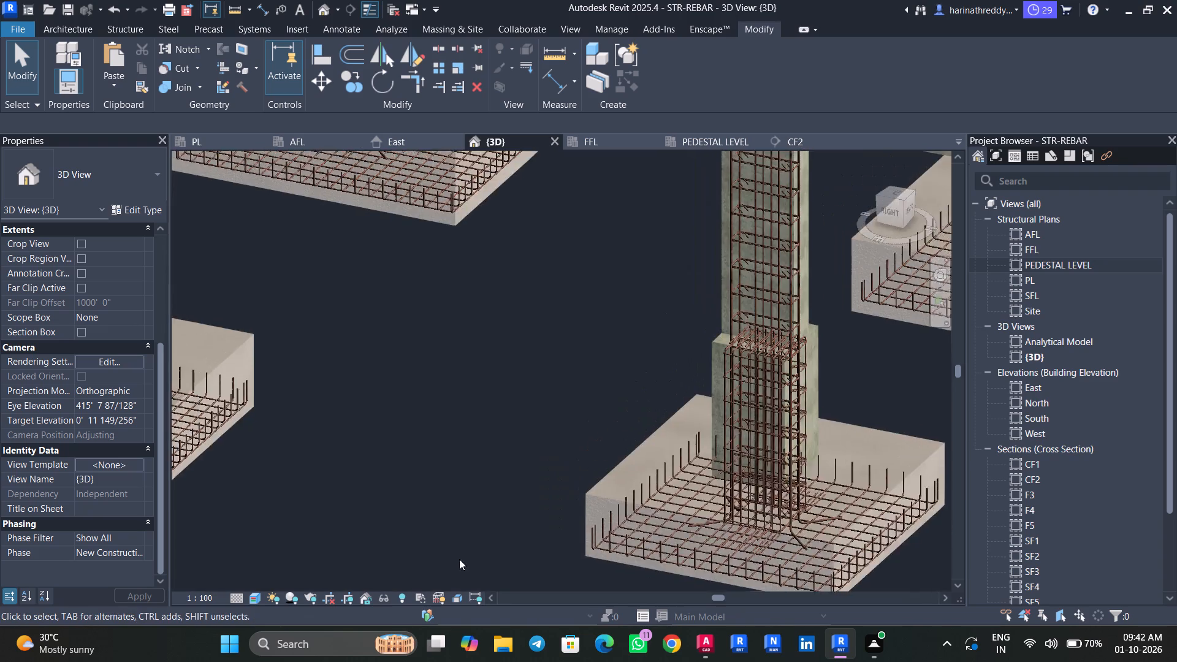
pyautogui.scroll(-5, 459, 559)
pyautogui.moveTo(432, 508); pyautogui.dragTo(451, 573, button='middle')
pyautogui.scroll(-3, 443, 542)
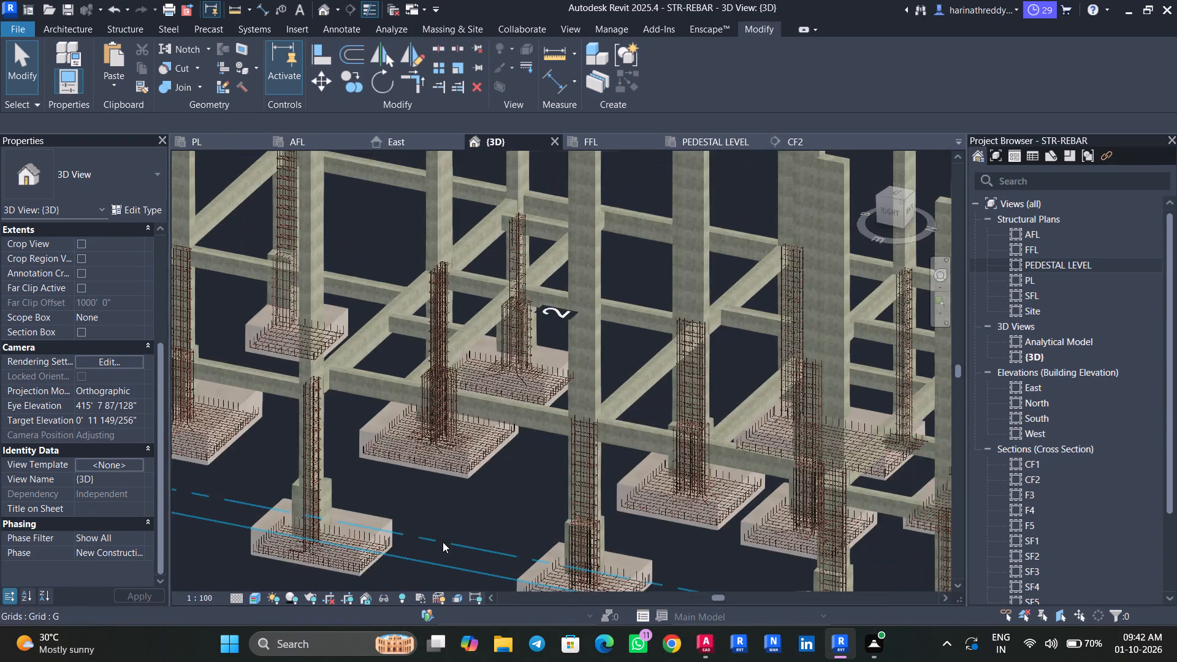
pyautogui.scroll(-1, 443, 542)
pyautogui.keyDown('shift'); pyautogui.moveTo(443, 542); pyautogui.dragTo(473, 530, button='middle'); pyautogui.keyUp('shift')
pyautogui.scroll(-7, 471, 525)
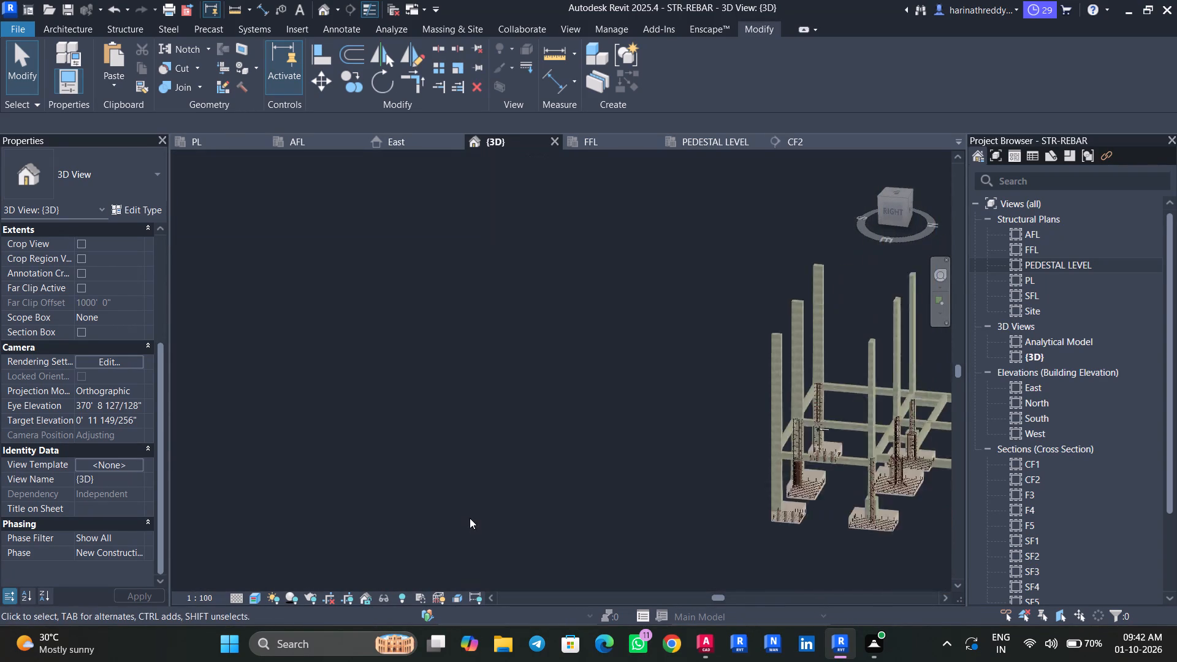
pyautogui.scroll(-3, 470, 518)
pyautogui.scroll(14, 654, 499)
pyautogui.moveTo(376, 533); pyautogui.dragTo(371, 478, button='middle')
pyautogui.scroll(5, 513, 495)
pyautogui.click(513, 495)
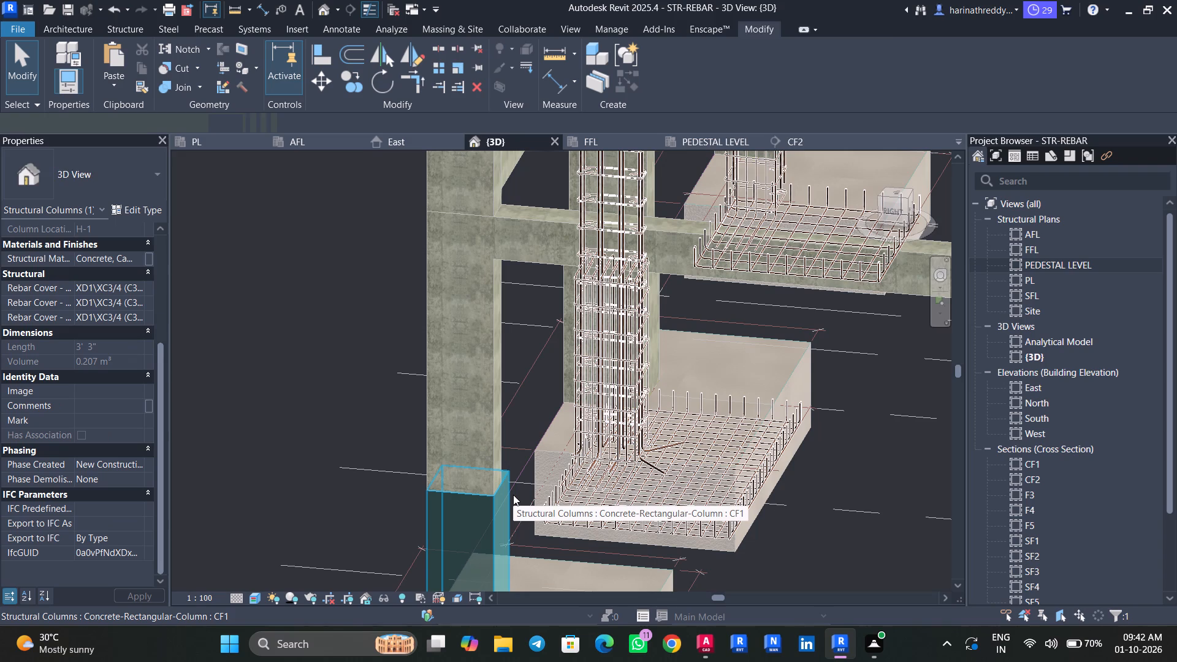
pyautogui.press('Escape')
pyautogui.press('Escape')
pyautogui.scroll(-5, 443, 492)
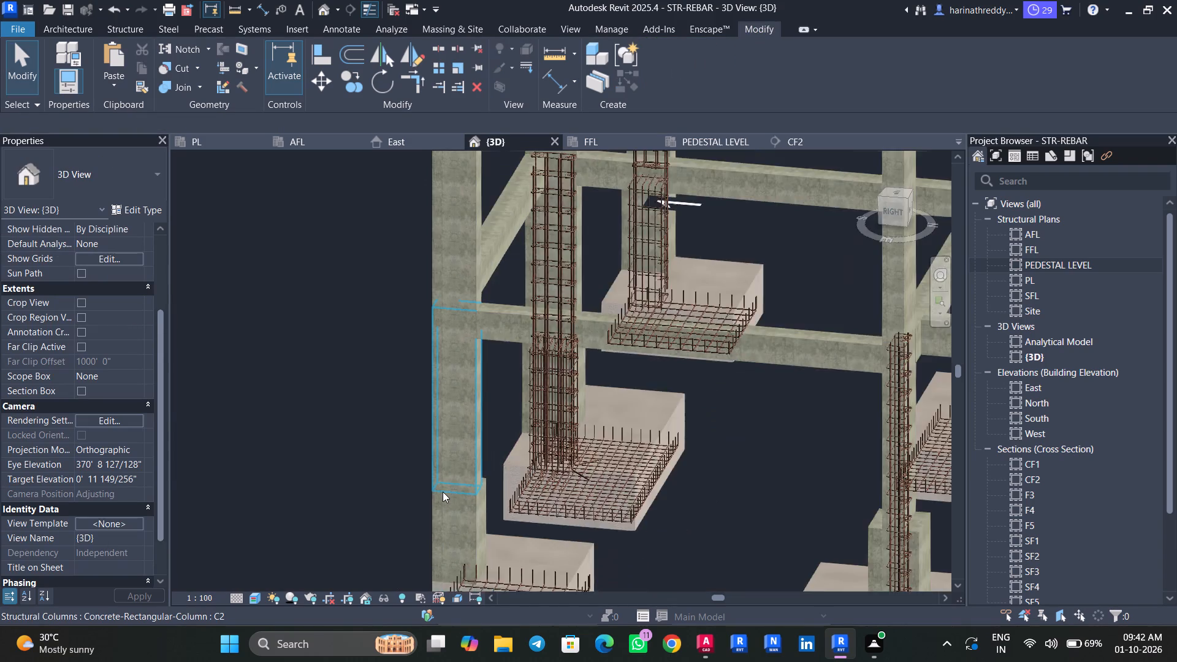
pyautogui.scroll(-2, 443, 492)
pyautogui.scroll(12, 557, 322)
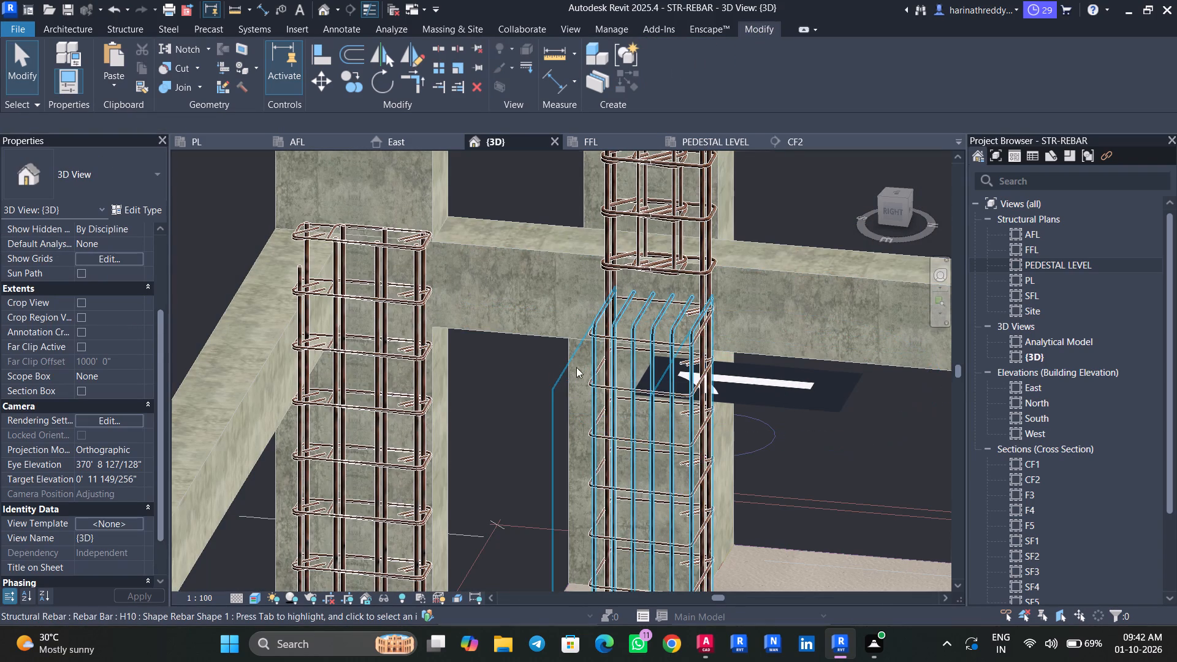
# Propagate the rebar of the CF1 pedestal at A-1 to the CF1 pedestal at H-1, aligned by host.
pyautogui.click(738, 424)
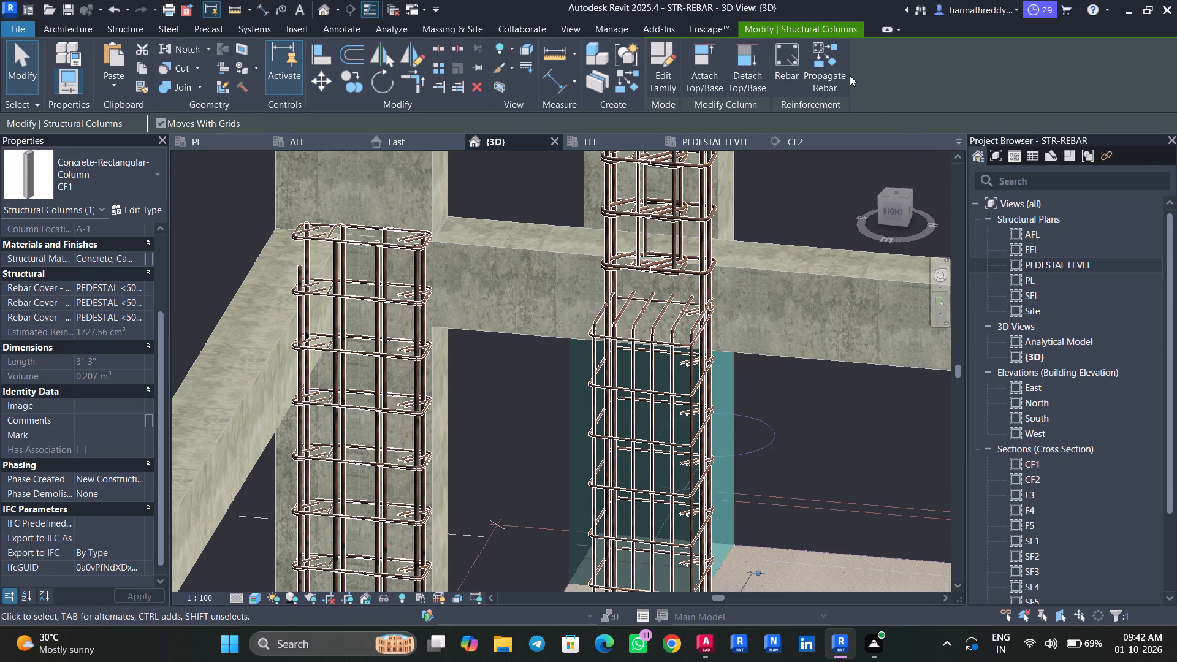
pyautogui.click(847, 76)
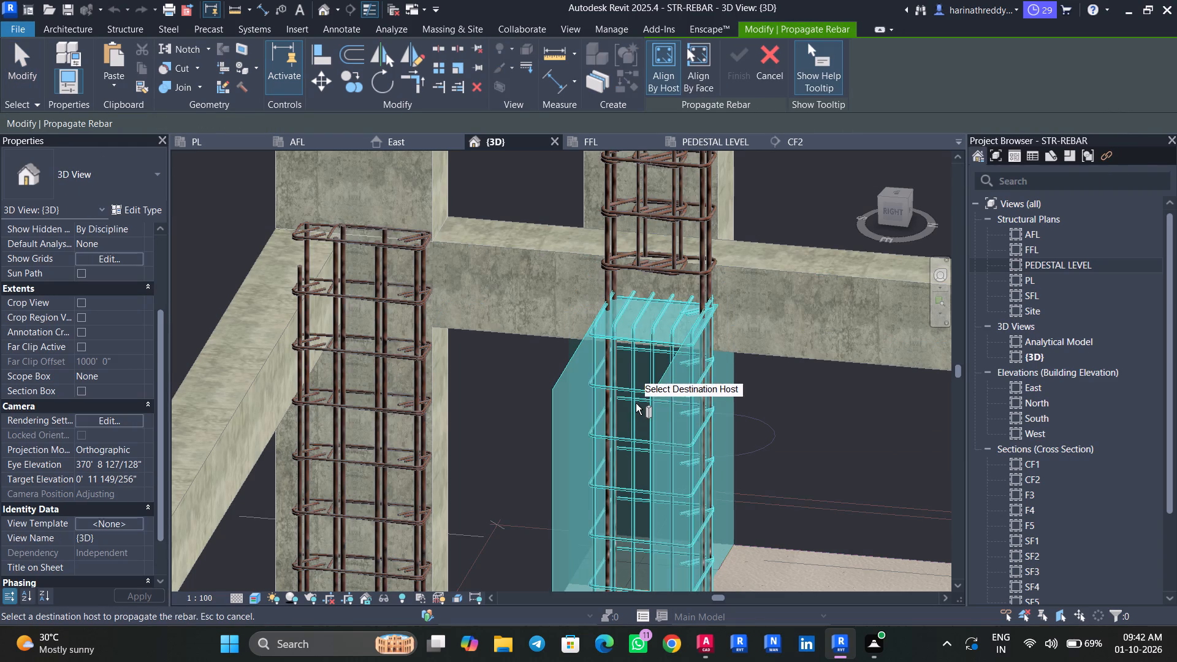
pyautogui.keyDown('ctrl'); pyautogui.scroll(-7, 744, 546); pyautogui.keyUp('ctrl')
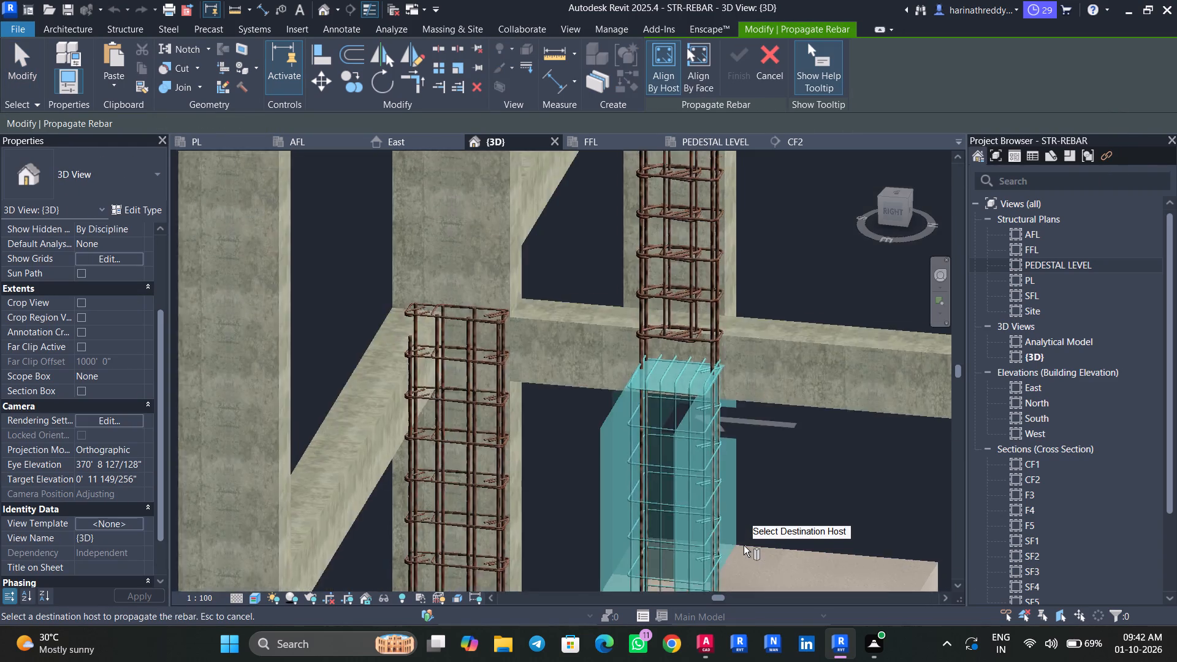
pyautogui.keyDown('ctrl'); pyautogui.scroll(-7, 744, 546); pyautogui.keyUp('ctrl')
pyautogui.scroll(-3, 744, 546)
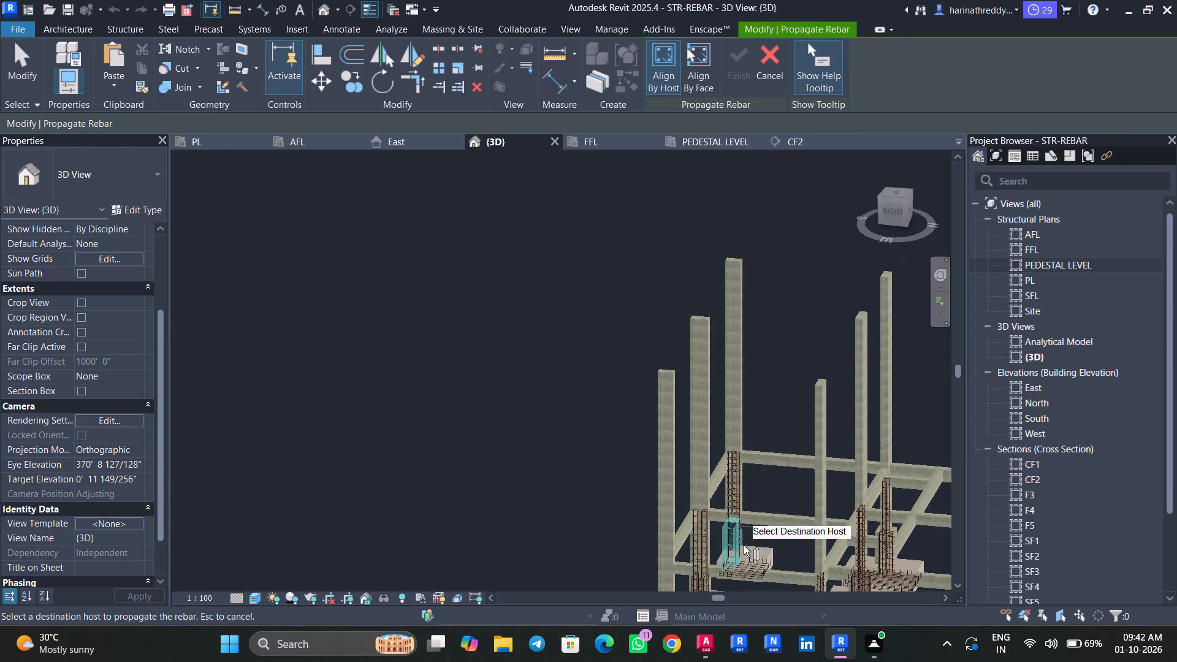
pyautogui.scroll(-5, 744, 546)
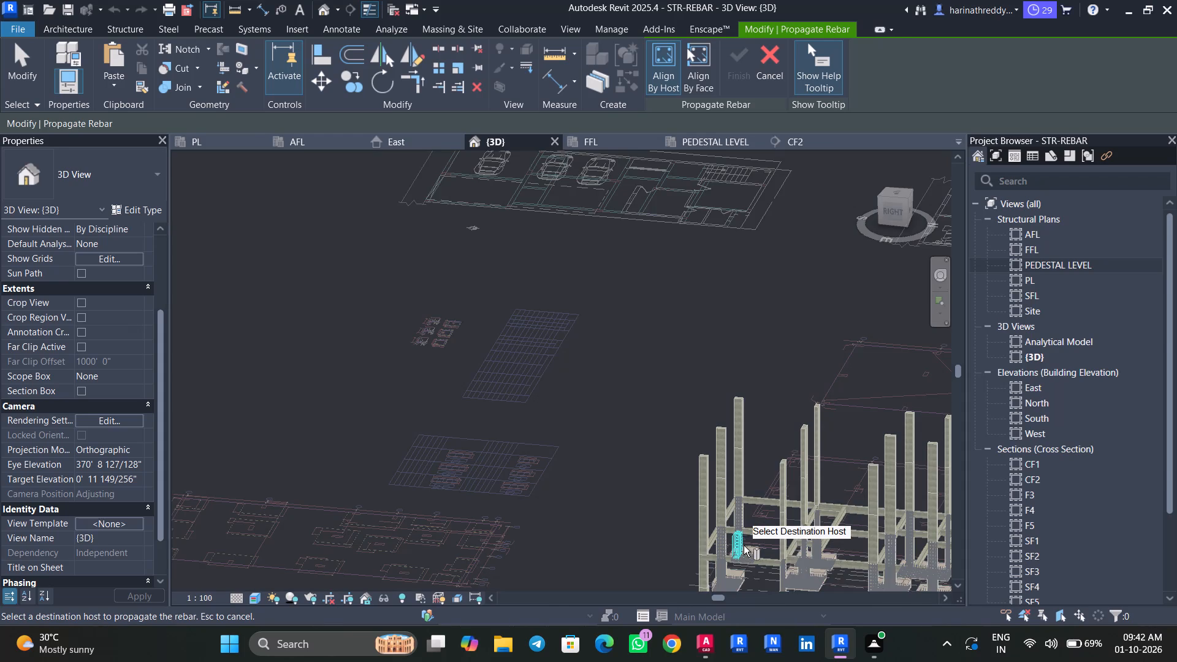
pyautogui.moveTo(595, 524); pyautogui.dragTo(544, 353, button='middle')
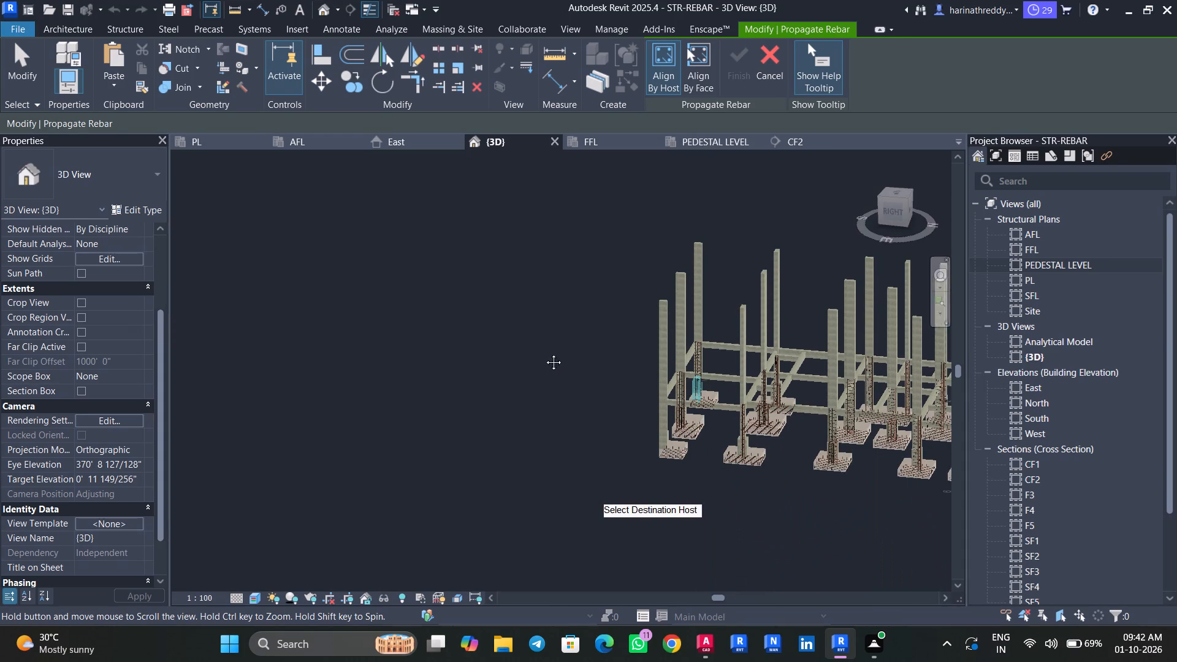
pyautogui.moveTo(544, 353); pyautogui.dragTo(533, 337, button='middle')
pyautogui.scroll(11, 652, 402)
pyautogui.click(640, 413)
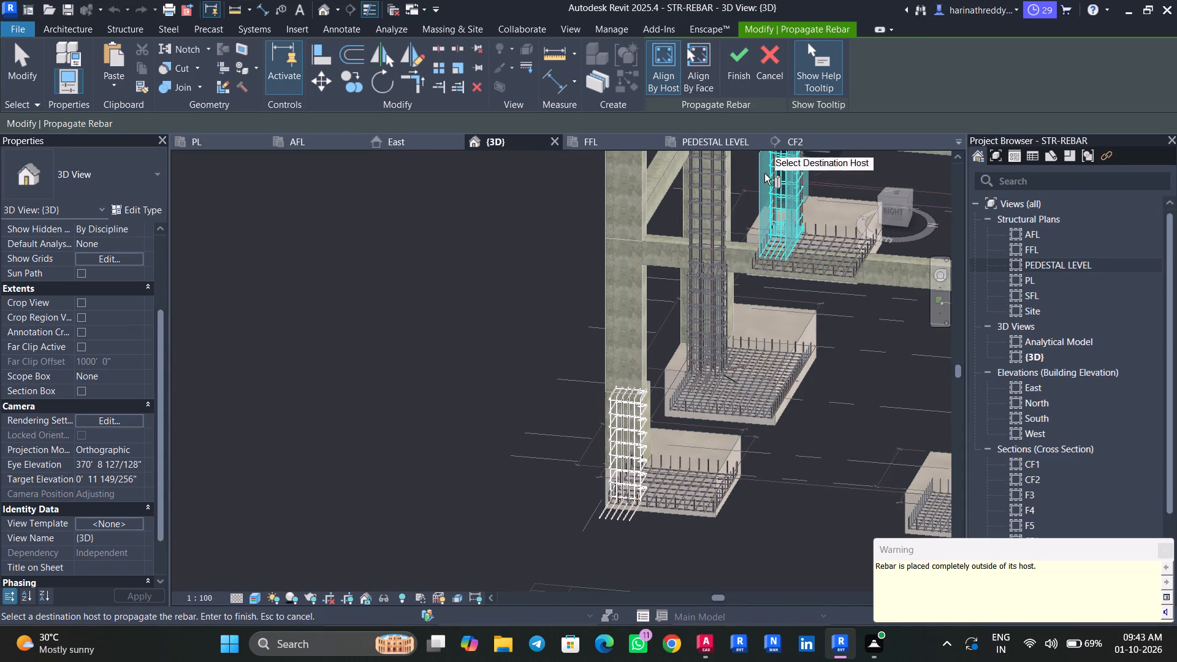
pyautogui.click(749, 72)
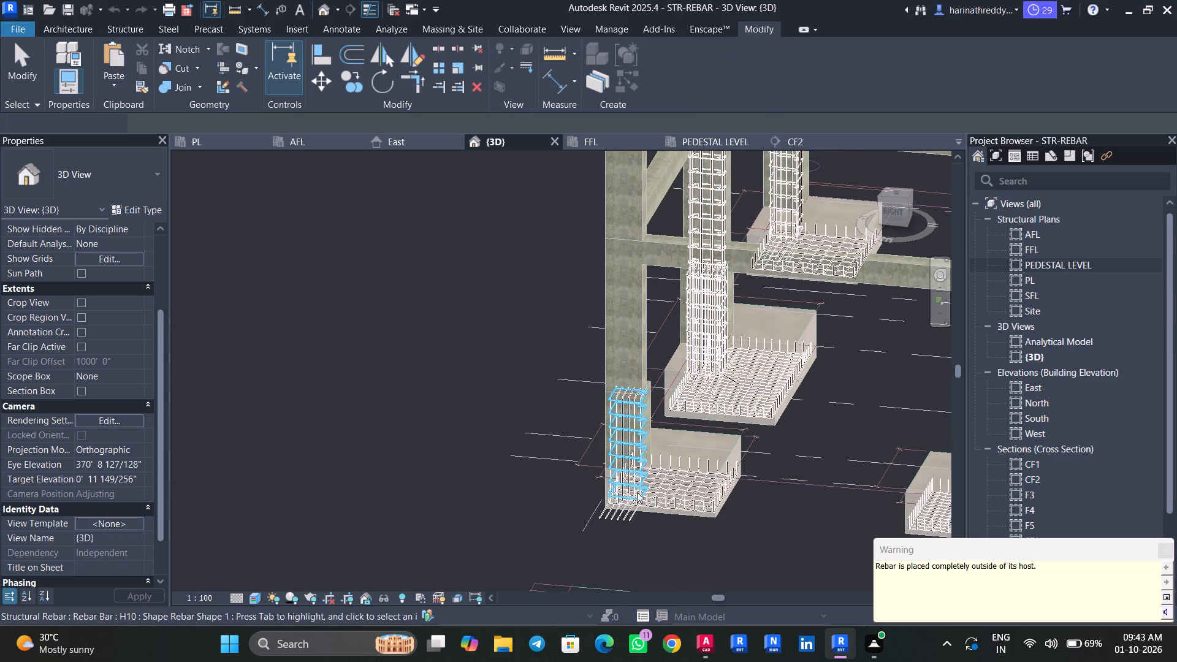
pyautogui.press('Escape')
pyautogui.press('Escape')
# Rotate the six-bar H10 set protruding from the CF1 pedestal at H-1 repeatedly until its top leg points into the pedestal.
pyautogui.click(625, 514)
pyautogui.scroll(4, 633, 519)
pyautogui.scroll(-1, 633, 519)
pyautogui.scroll(5, 633, 519)
pyautogui.scroll(-1, 633, 519)
pyautogui.scroll(2, 633, 519)
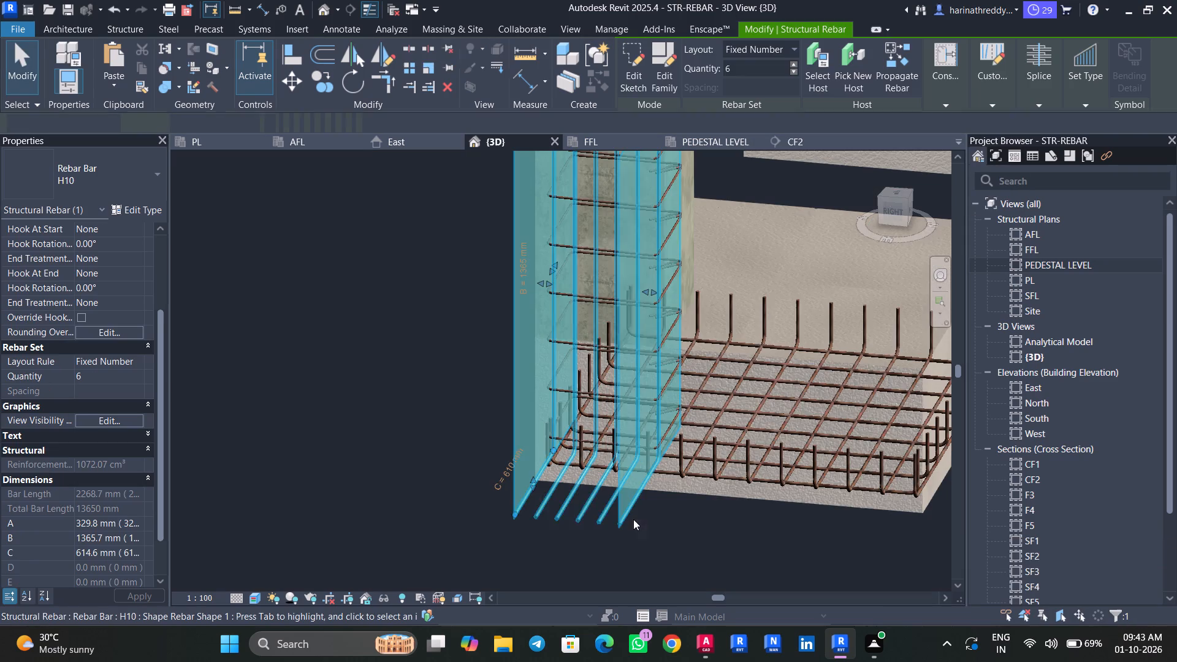
pyautogui.keyDown('shift'); pyautogui.moveTo(698, 515); pyautogui.dragTo(573, 501, button='middle'); pyautogui.keyUp('shift')
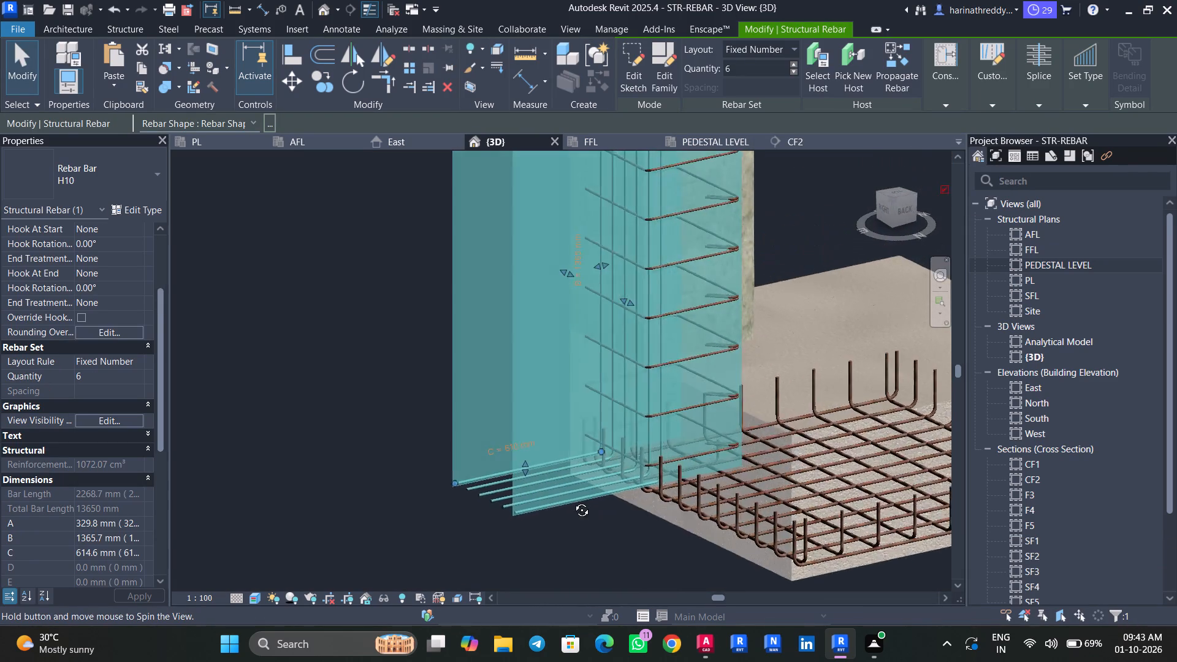
pyautogui.keyDown('shift'); pyautogui.moveTo(573, 501); pyautogui.dragTo(538, 500, button='middle'); pyautogui.keyUp('shift')
pyautogui.press('space')
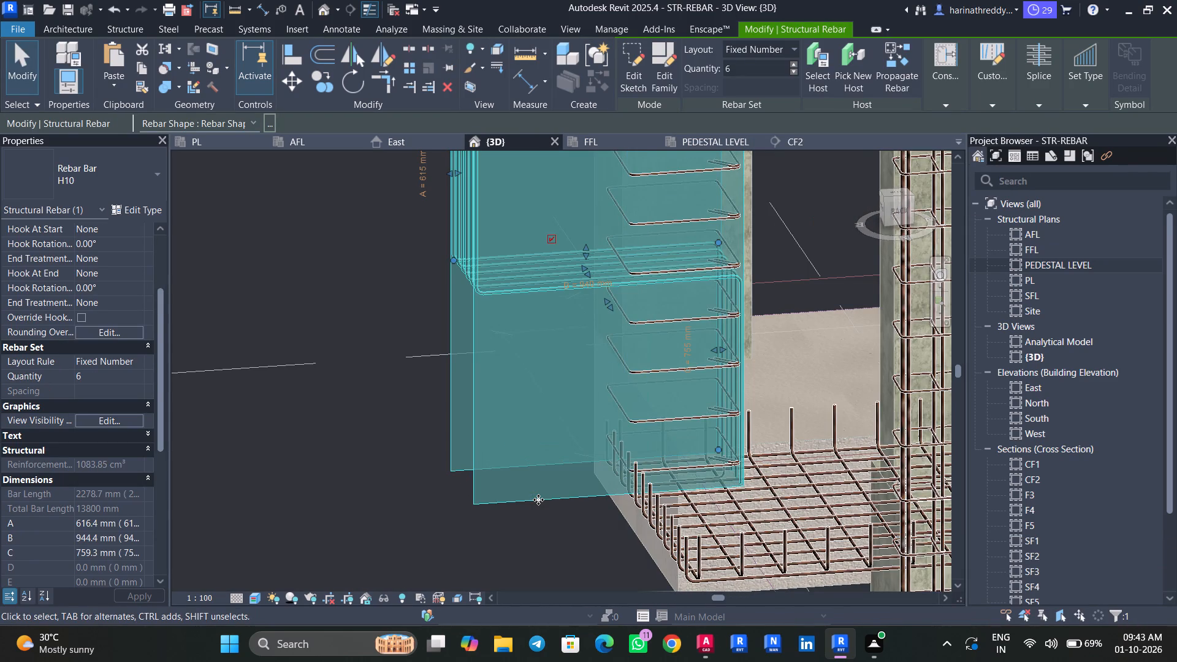
pyautogui.press('space')
pyautogui.press('space')
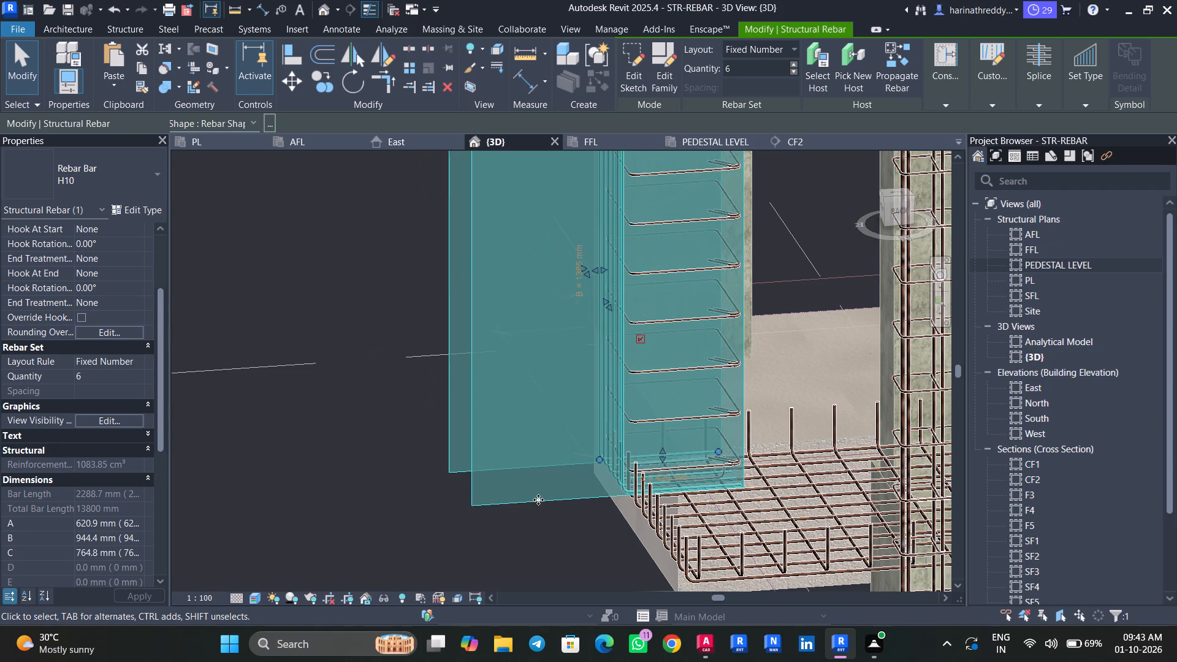
pyautogui.press('space')
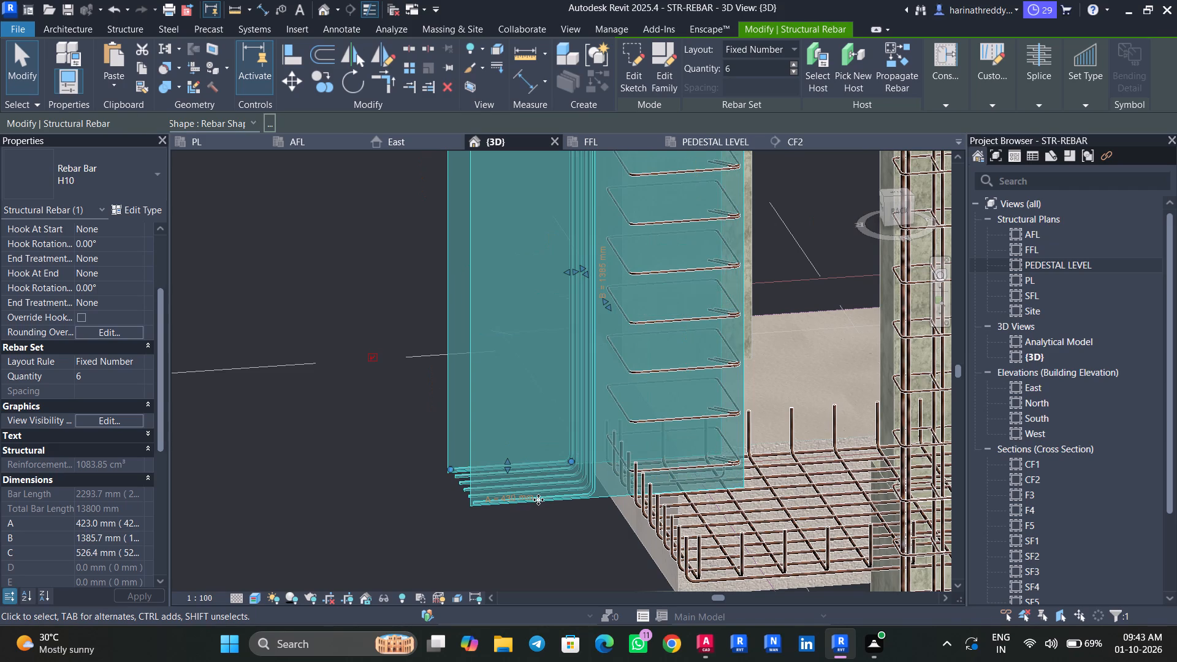
pyautogui.press('space')
pyautogui.press('space')
pyautogui.press('space')
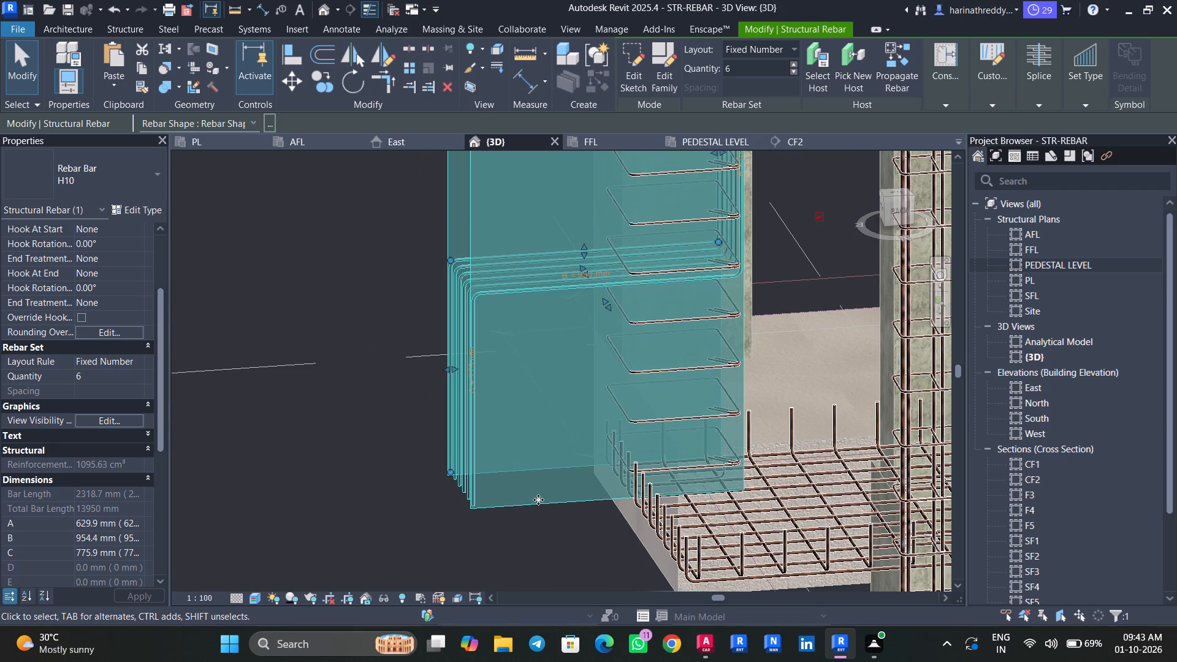
pyautogui.press('space')
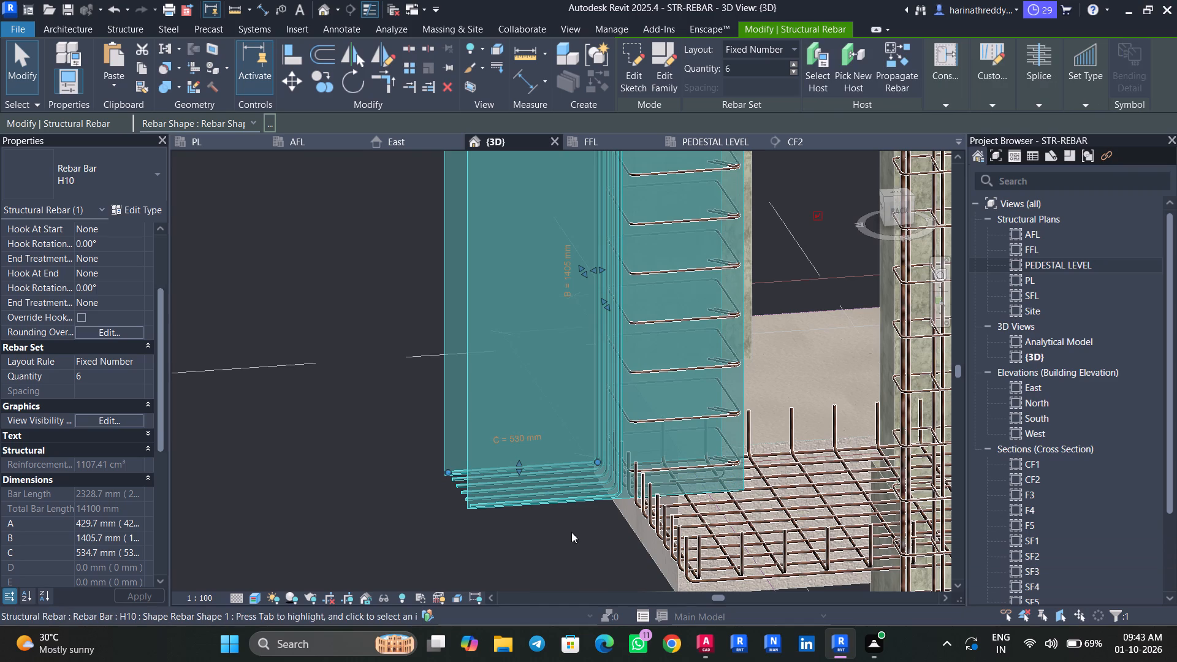
# In the front view, move the H10 set's vertical segment across the pedestal, making leg A about 49 mm and leg C about 916 mm.
pyautogui.scroll(-6, 568, 546)
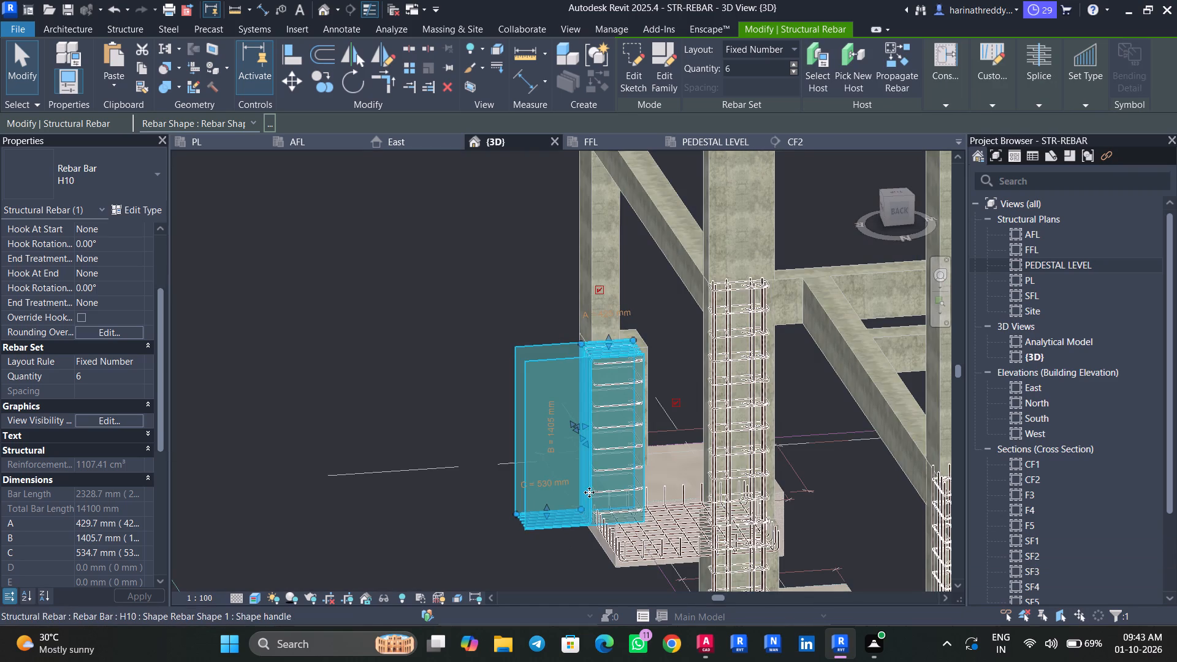
pyautogui.click(905, 212)
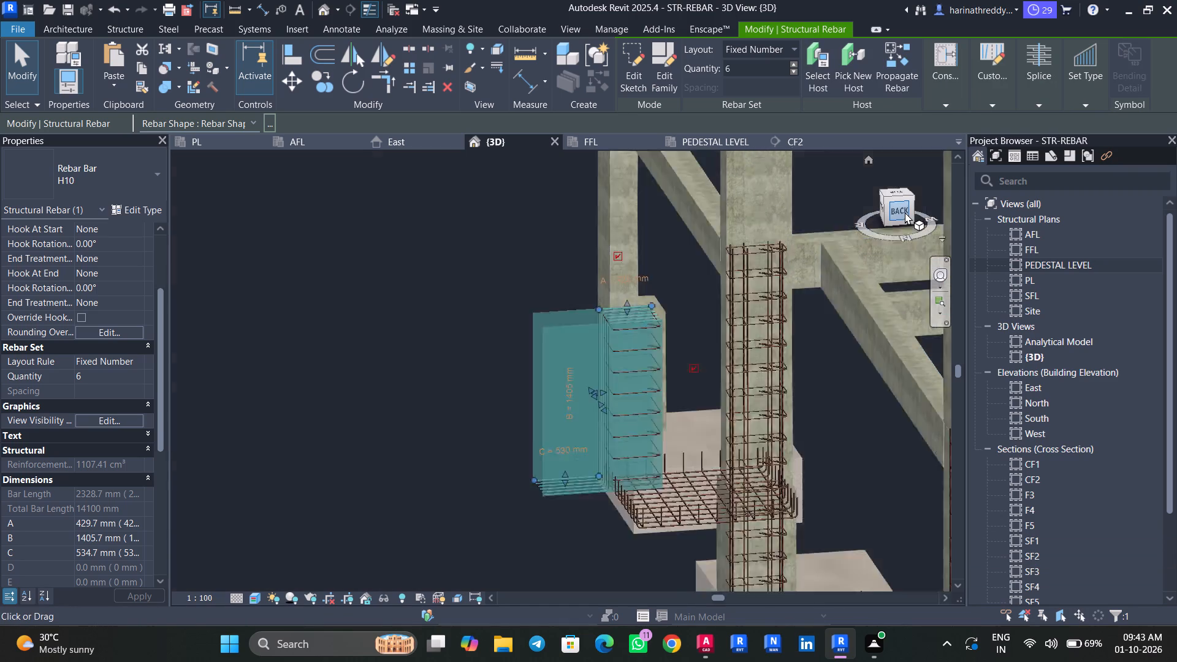
pyautogui.click(874, 206)
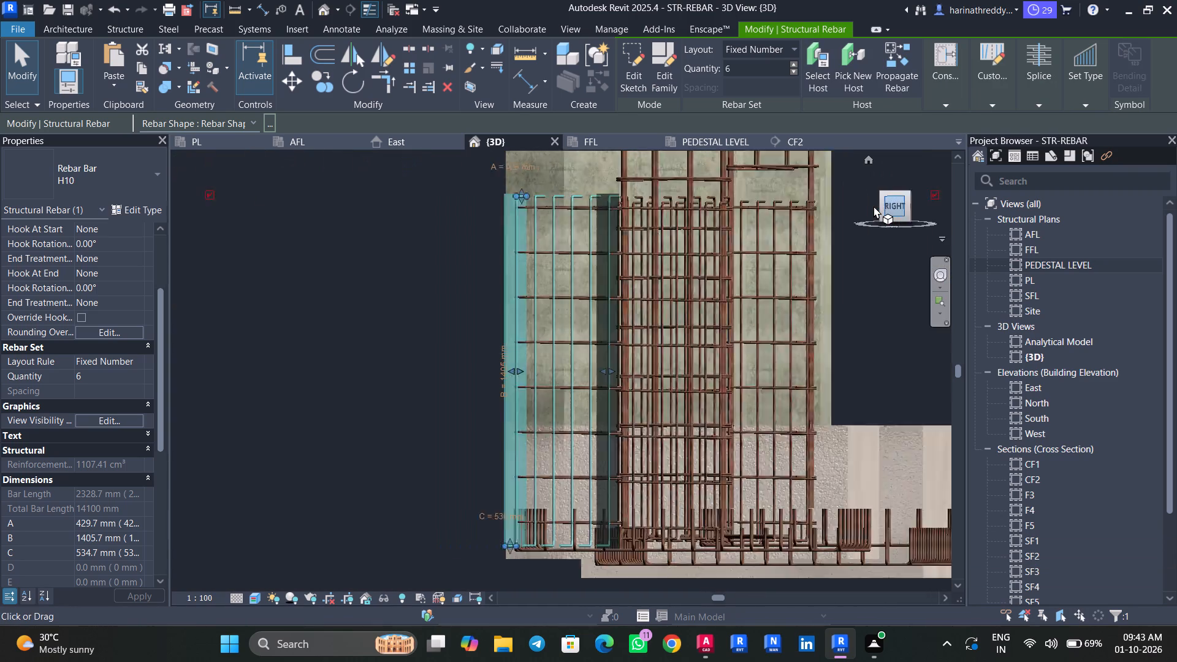
pyautogui.scroll(-5, 825, 432)
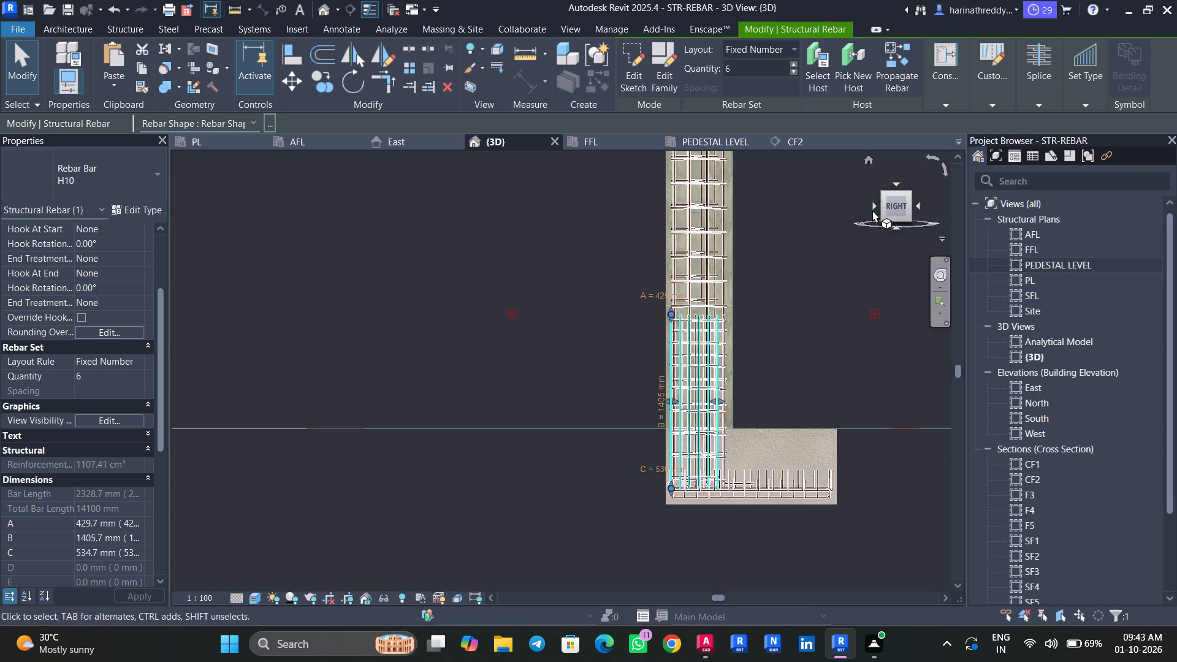
pyautogui.click(872, 209)
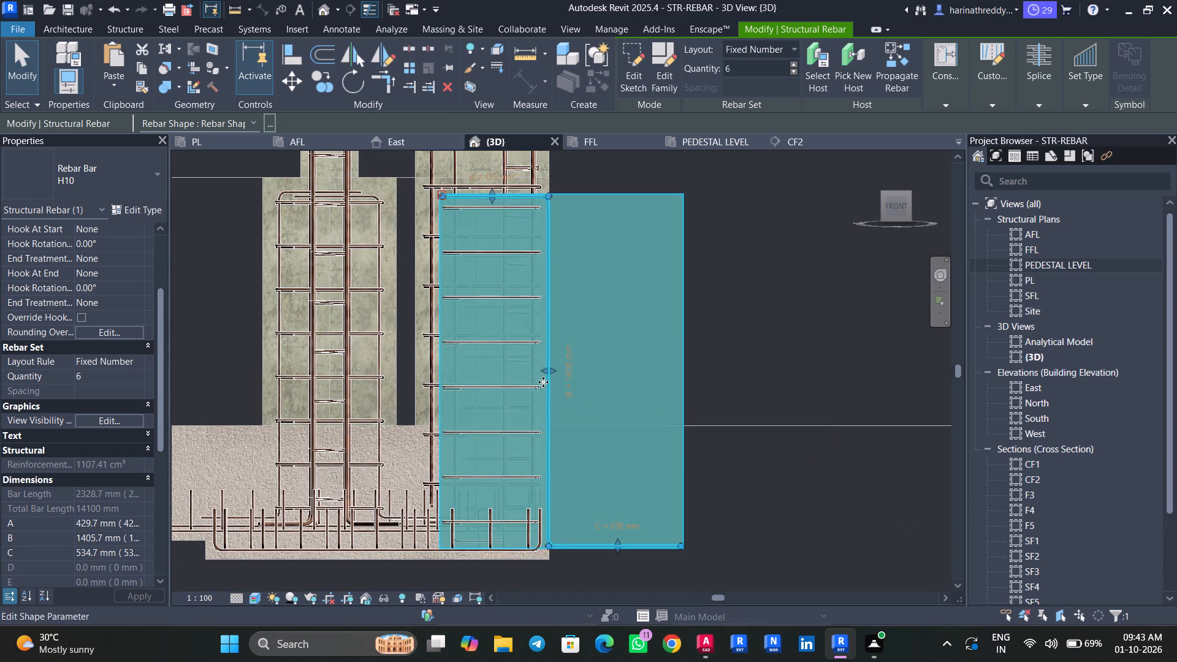
pyautogui.moveTo(543, 371); pyautogui.dragTo(478, 375)
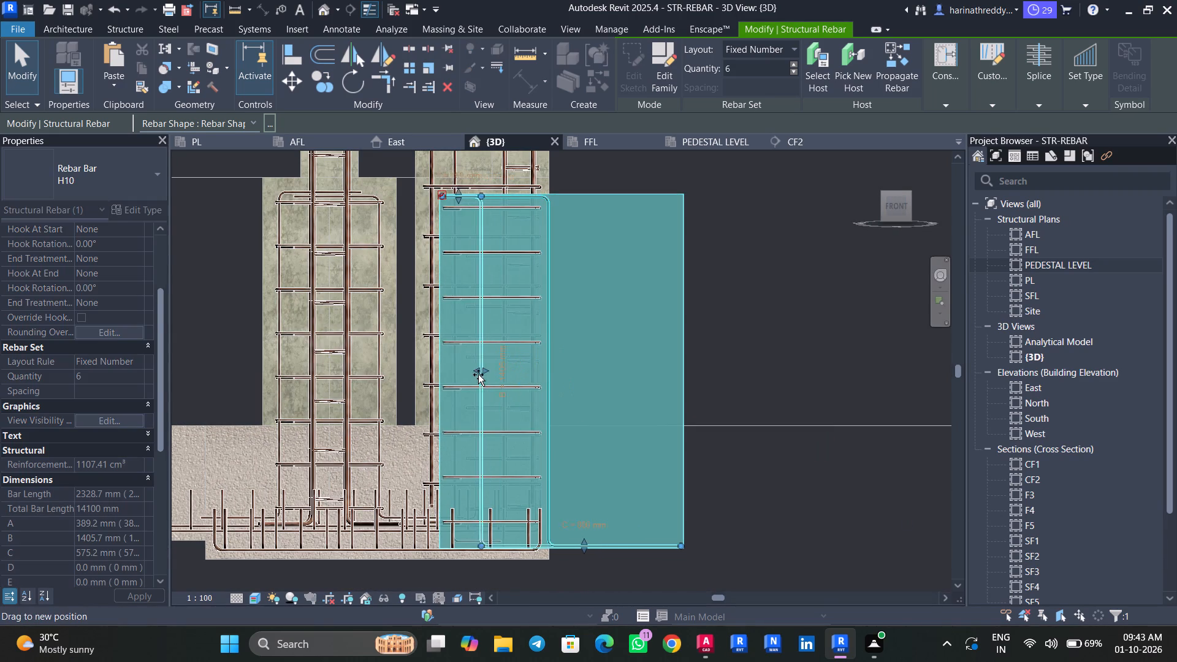
pyautogui.moveTo(478, 375); pyautogui.dragTo(383, 371)
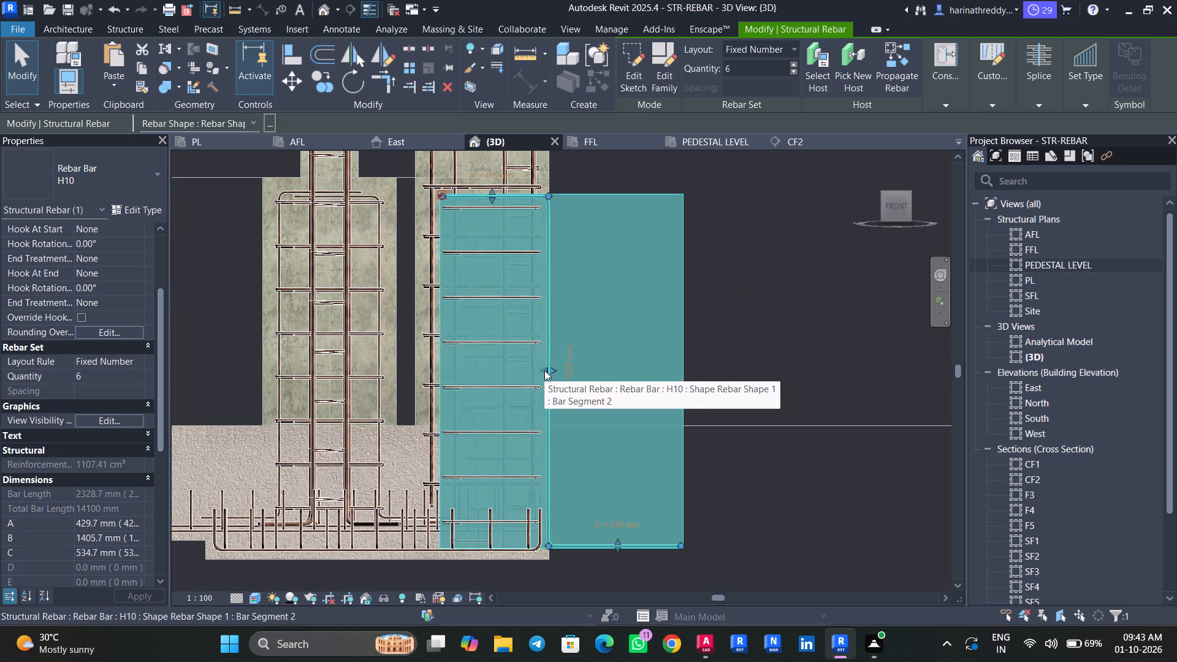
pyautogui.moveTo(544, 370); pyautogui.dragTo(454, 368)
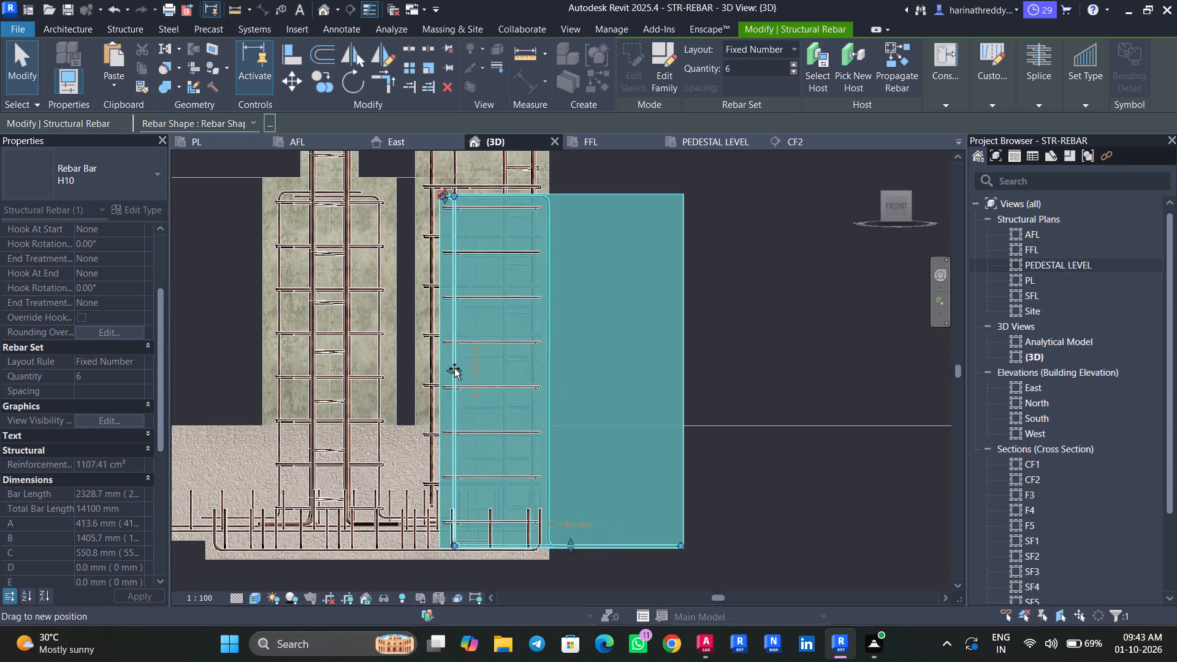
pyautogui.moveTo(454, 368); pyautogui.dragTo(447, 362)
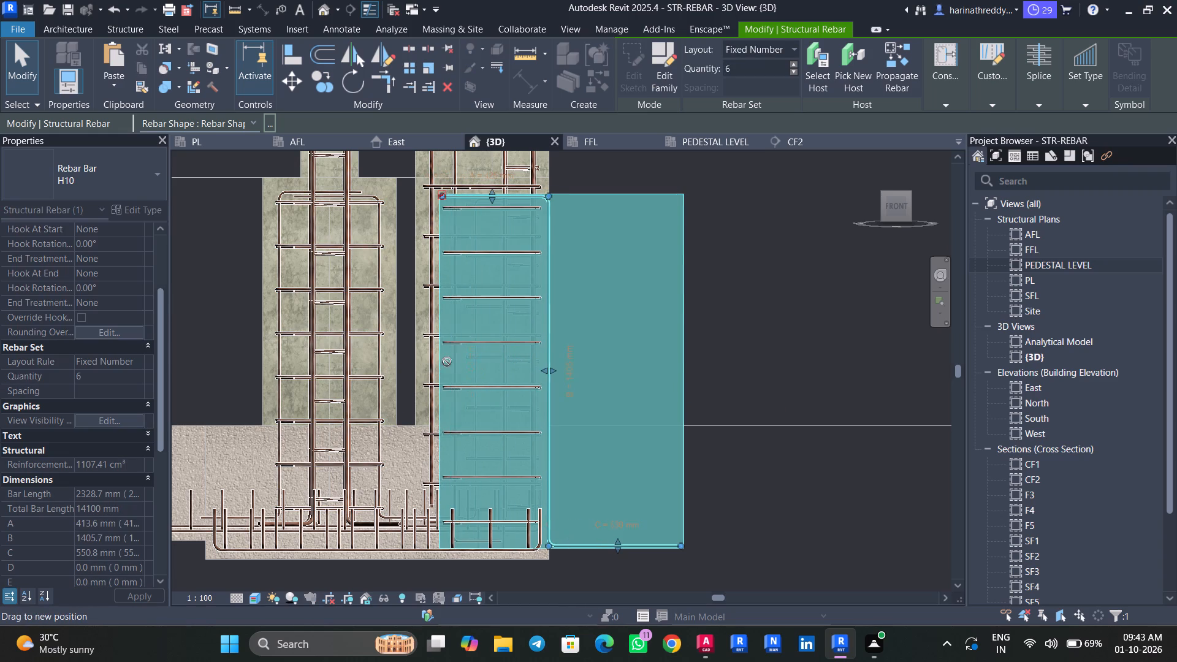
pyautogui.moveTo(447, 362); pyautogui.dragTo(453, 361)
pyautogui.press('Escape')
pyautogui.press('Escape')
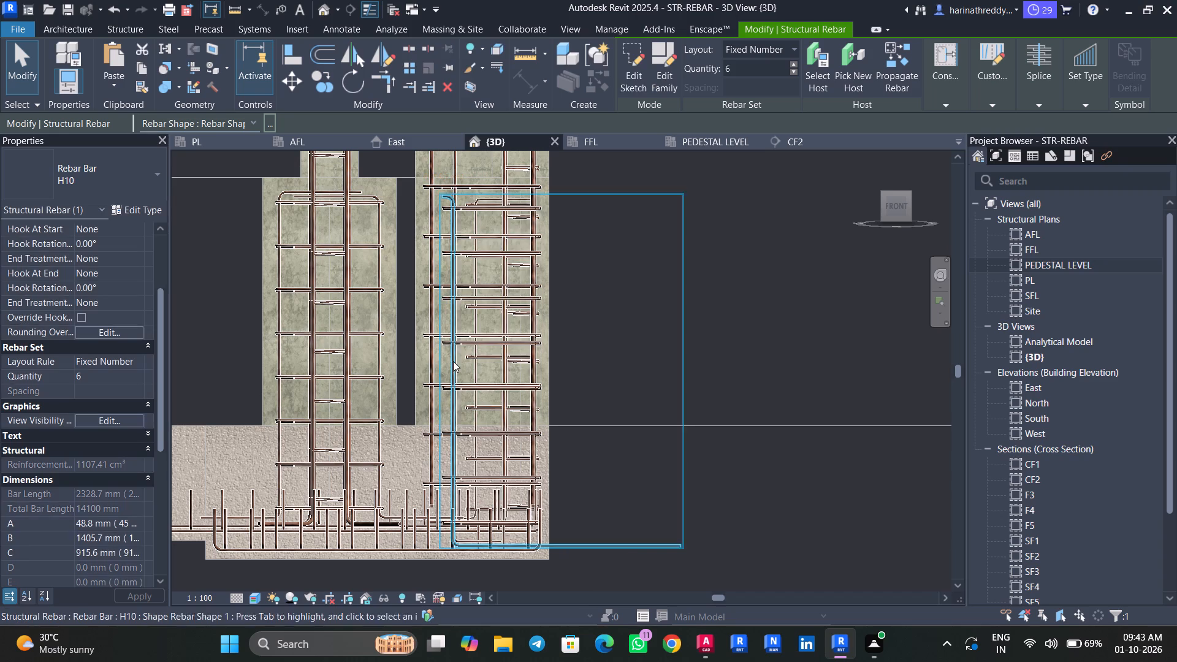
pyautogui.click(459, 364)
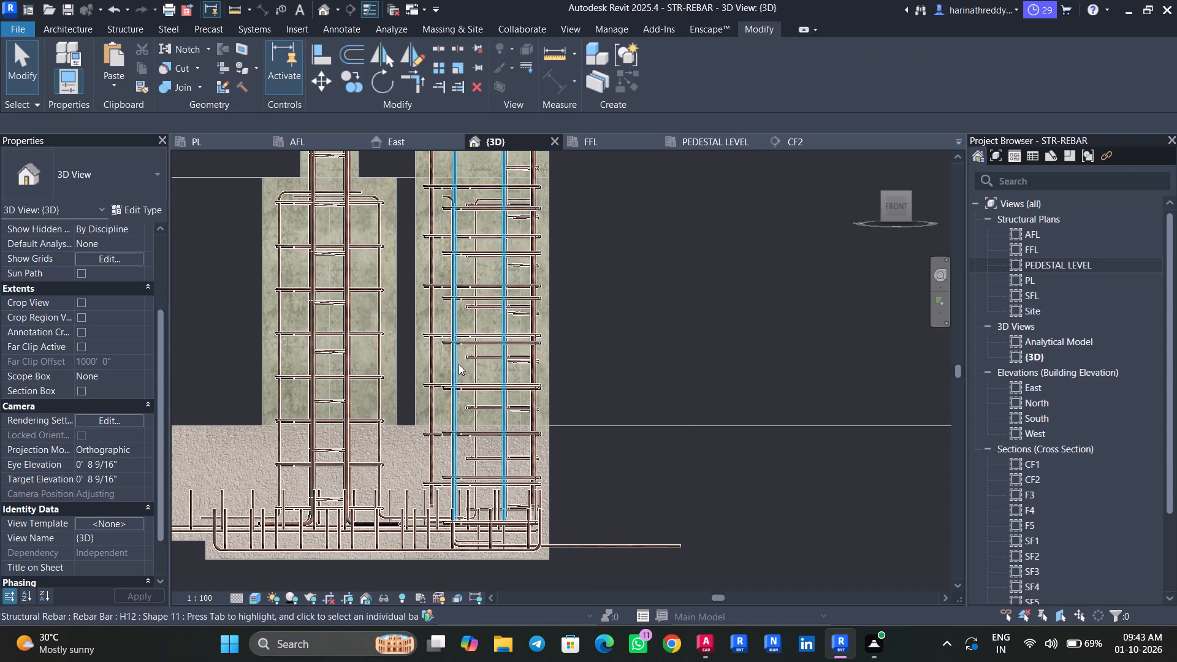
pyautogui.press('Escape')
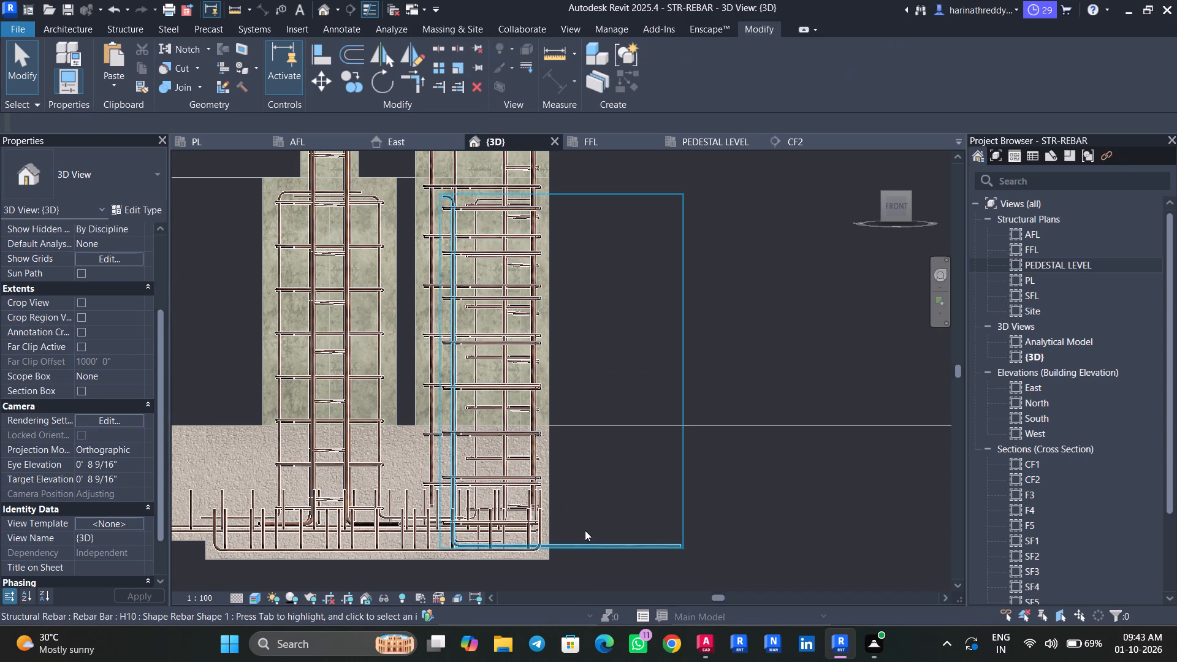
# Reselect the reshaped H10 set and examine its short top leg and bottom leg against the pedestal and footing reinforcement.
pyautogui.click(596, 541)
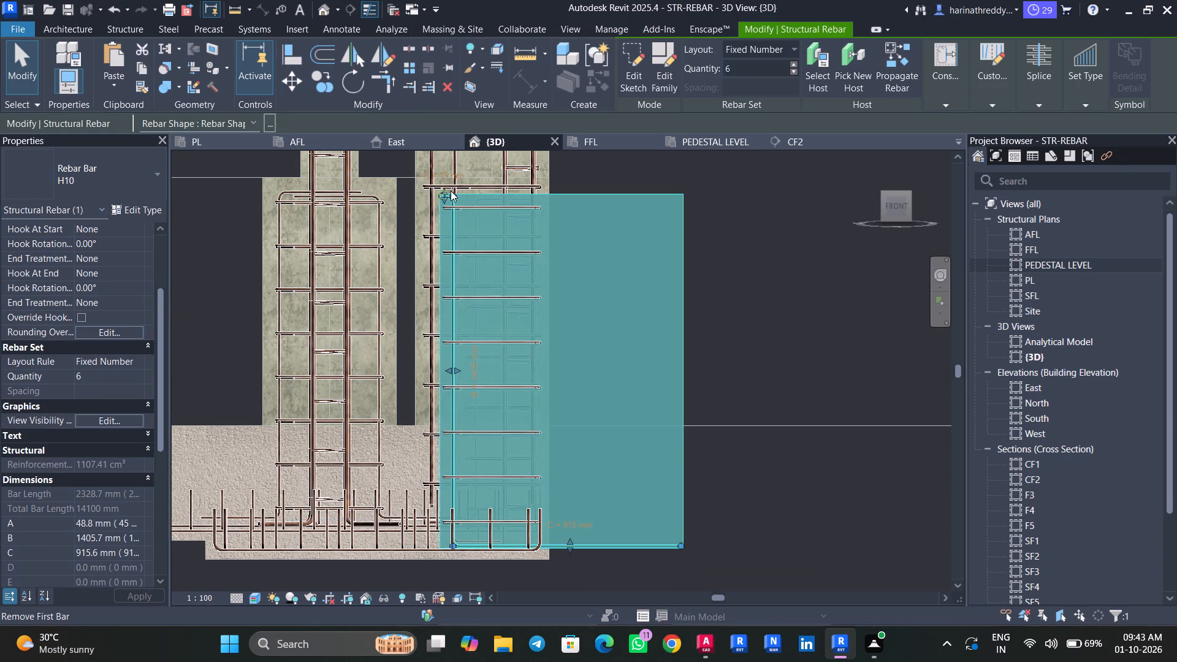
pyautogui.scroll(6, 451, 191)
pyautogui.scroll(-9, 451, 191)
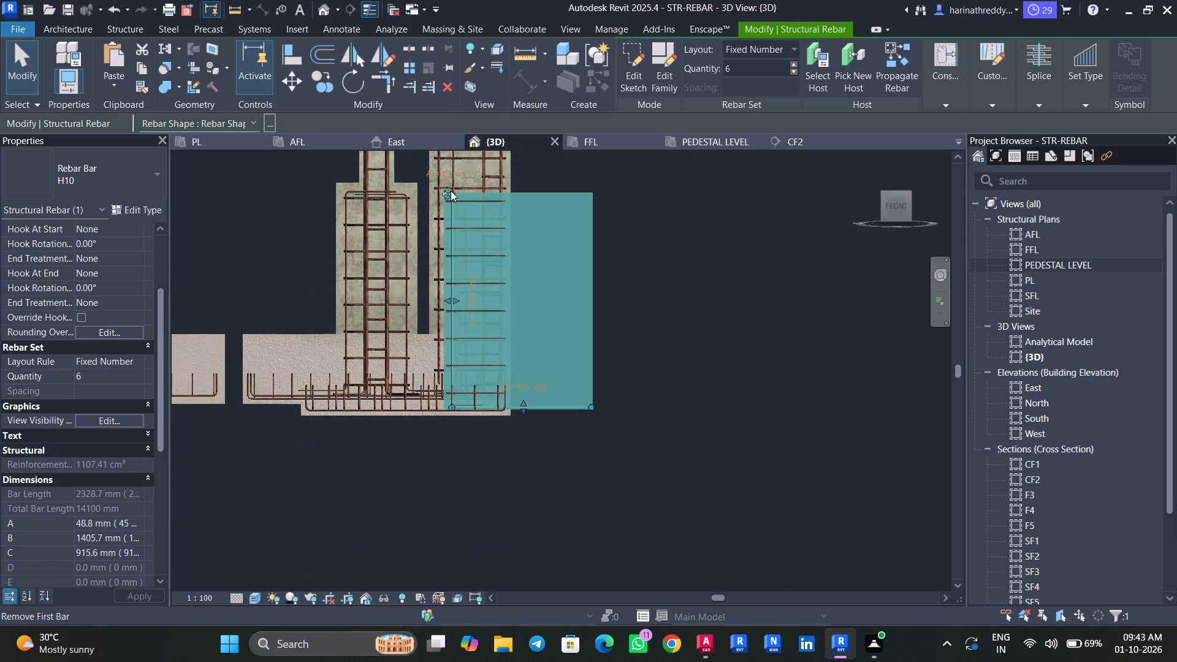
pyautogui.scroll(1, 451, 191)
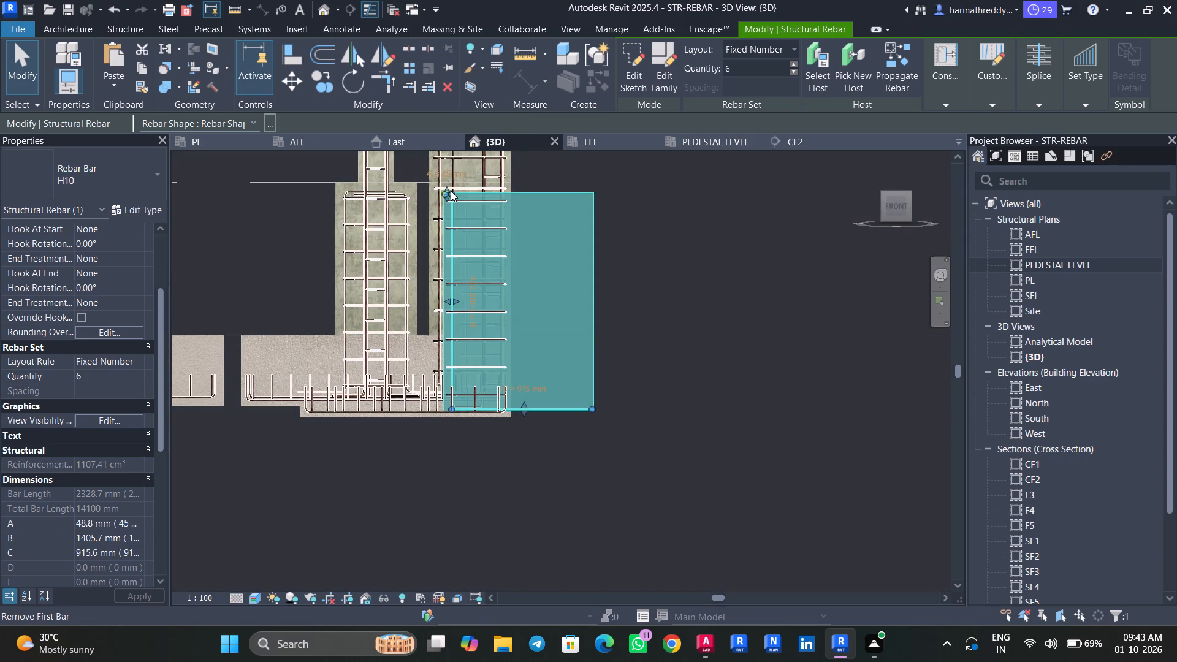
pyautogui.middleClick(451, 191)
pyautogui.moveTo(441, 195); pyautogui.dragTo(538, 447, button='middle')
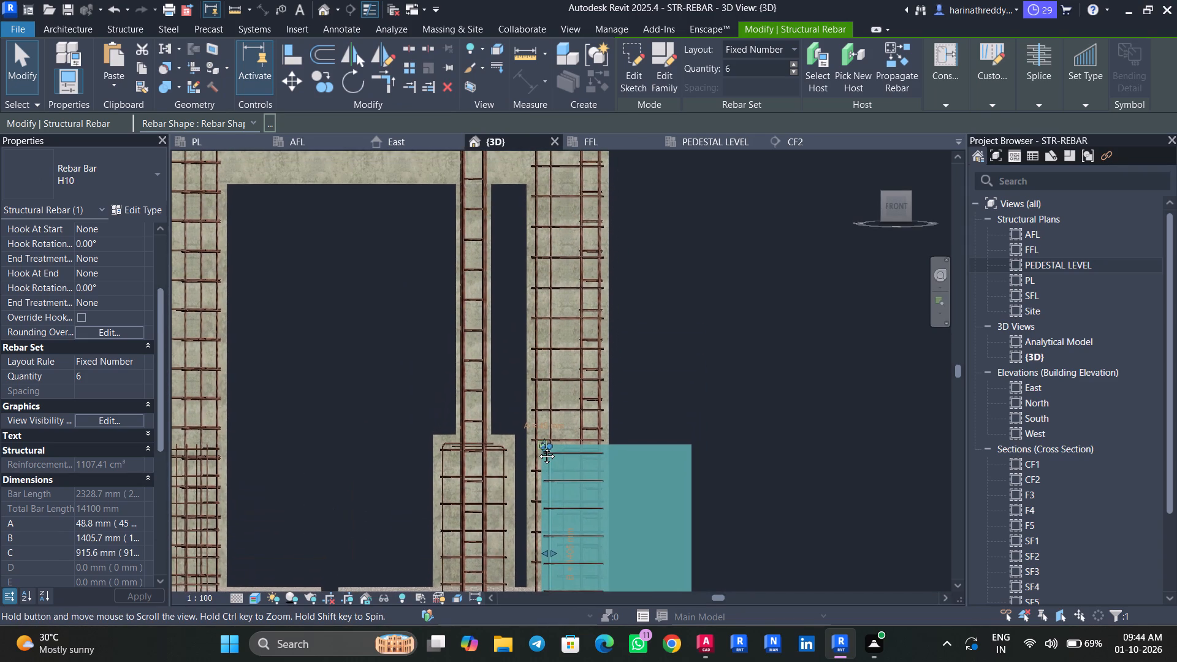
pyautogui.moveTo(538, 447); pyautogui.dragTo(522, 413, button='middle')
pyautogui.scroll(2, 527, 437)
pyautogui.scroll(-1, 526, 437)
pyautogui.scroll(8, 525, 436)
pyautogui.moveTo(514, 428); pyautogui.dragTo(489, 324, button='middle')
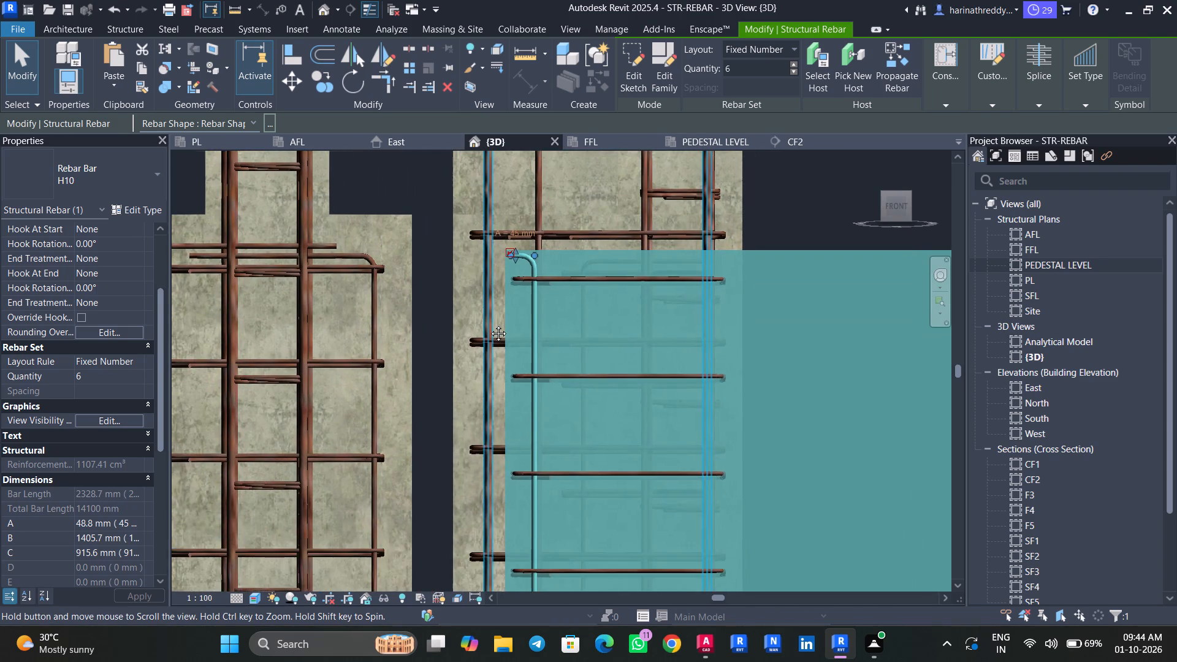
pyautogui.moveTo(489, 324); pyautogui.dragTo(470, 465, button='middle')
pyautogui.scroll(-15, 458, 443)
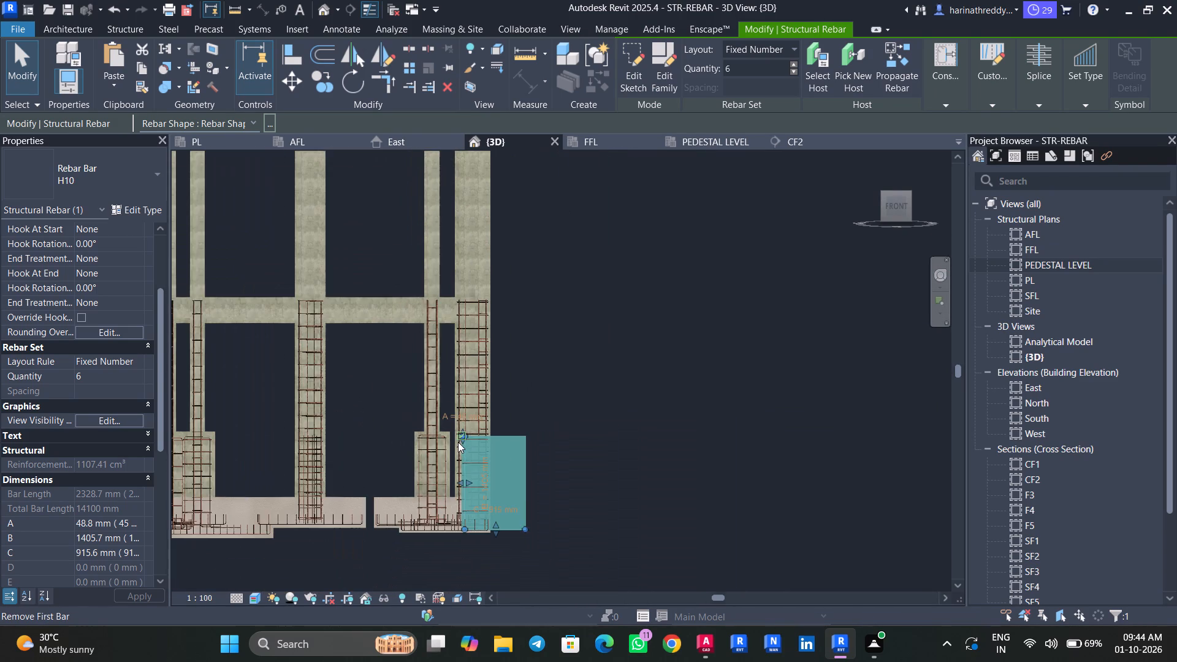
pyautogui.scroll(8, 458, 442)
pyautogui.moveTo(456, 441); pyautogui.dragTo(451, 401, button='middle')
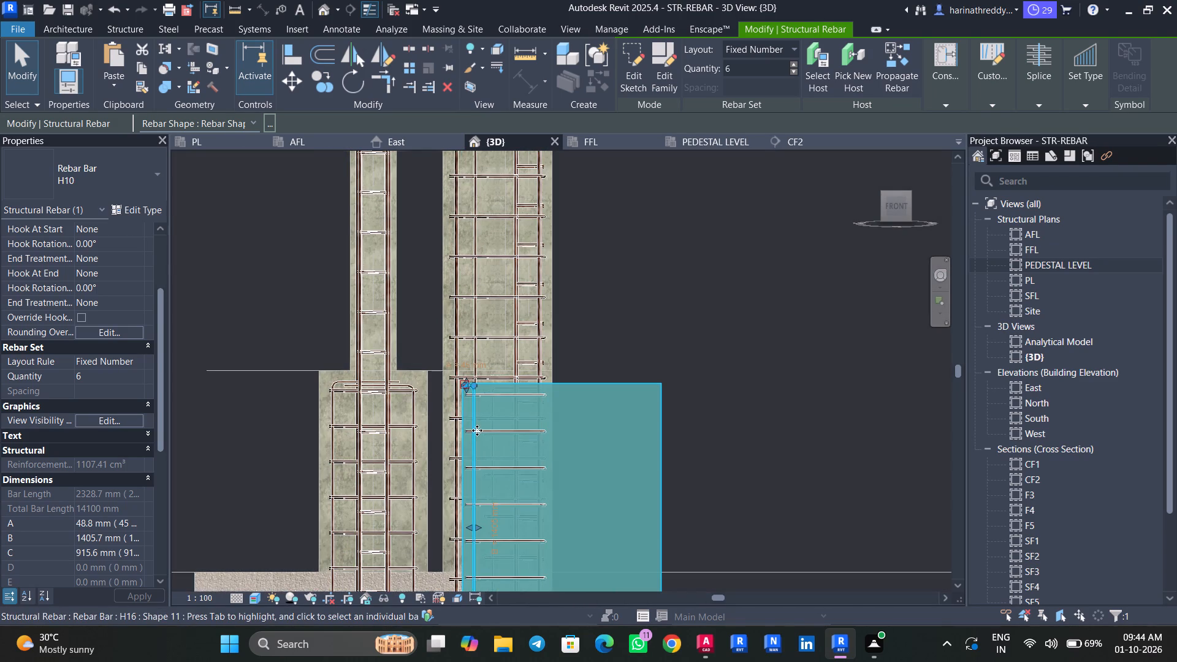
pyautogui.moveTo(672, 323); pyautogui.dragTo(680, 168, button='middle')
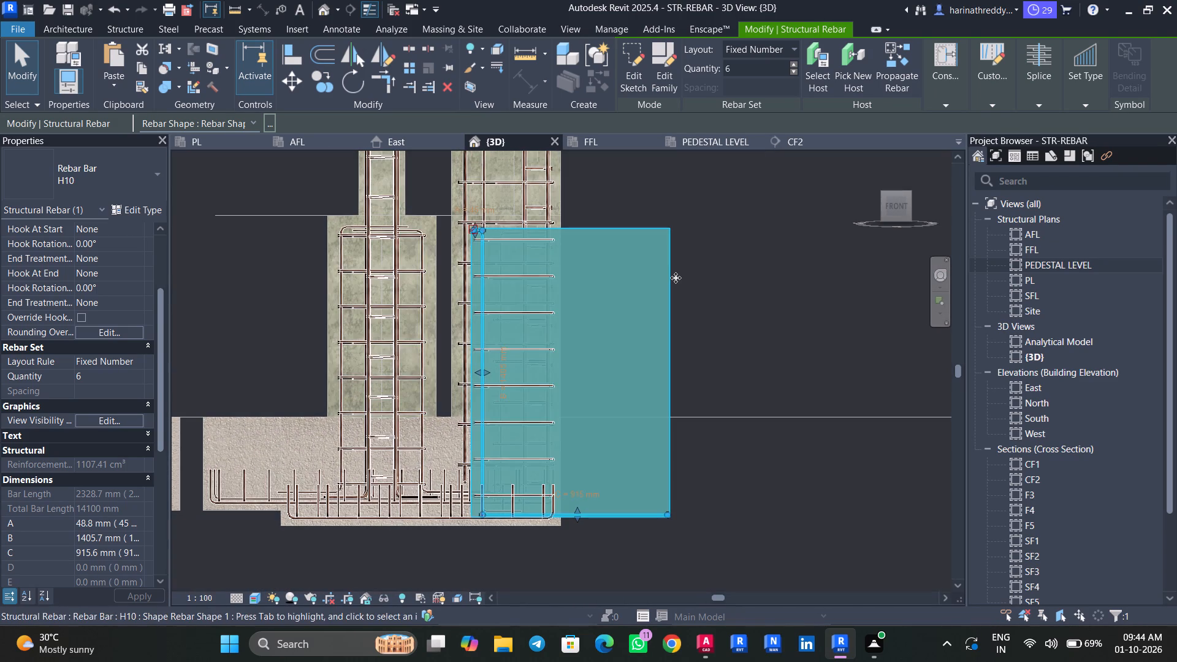
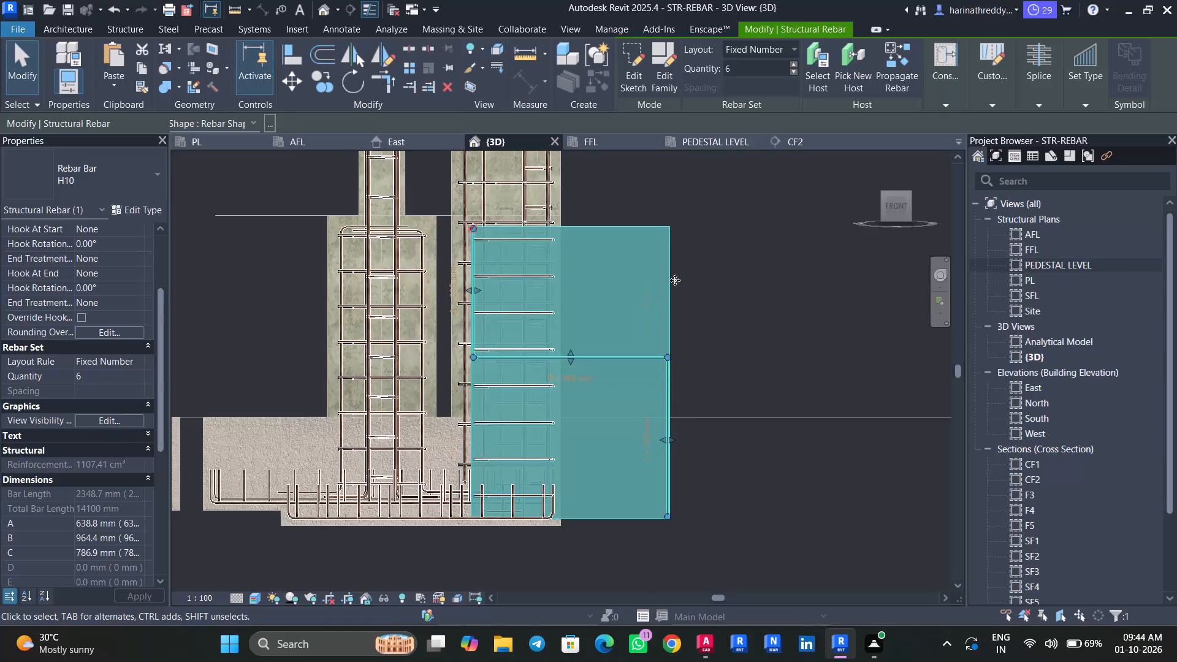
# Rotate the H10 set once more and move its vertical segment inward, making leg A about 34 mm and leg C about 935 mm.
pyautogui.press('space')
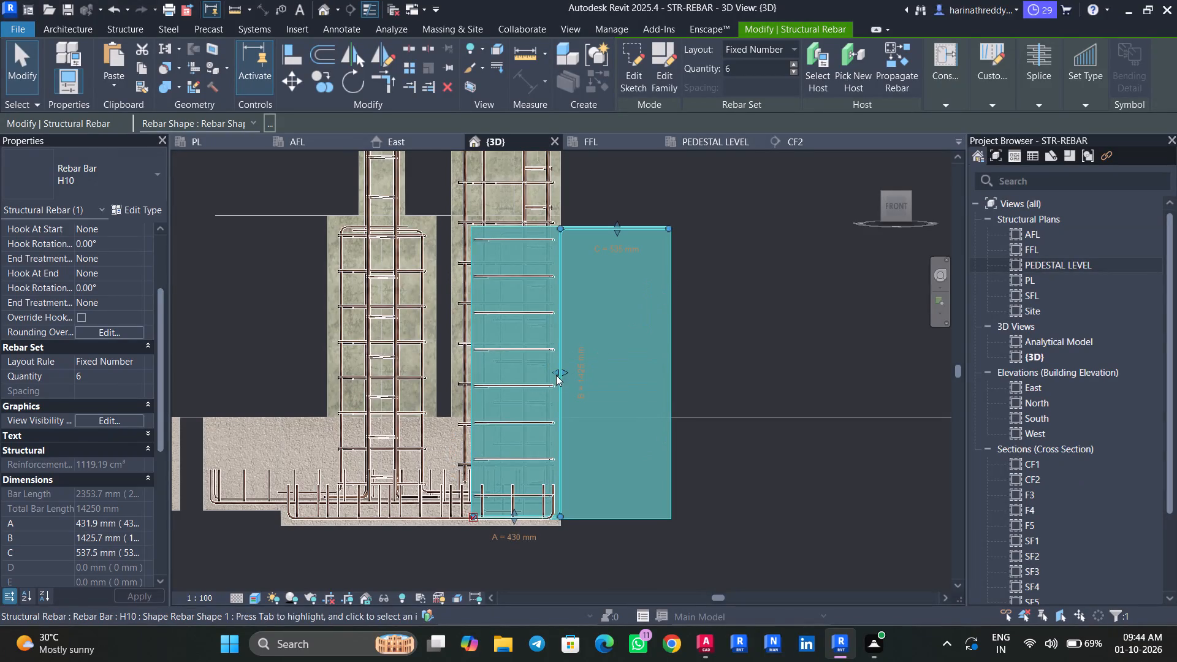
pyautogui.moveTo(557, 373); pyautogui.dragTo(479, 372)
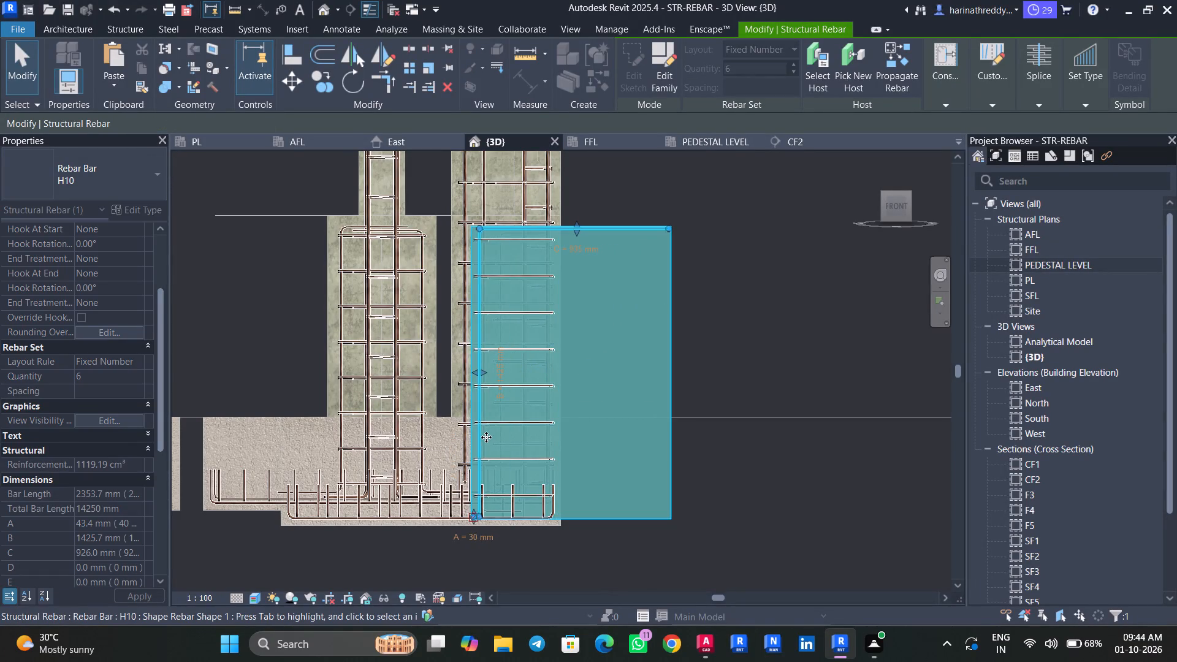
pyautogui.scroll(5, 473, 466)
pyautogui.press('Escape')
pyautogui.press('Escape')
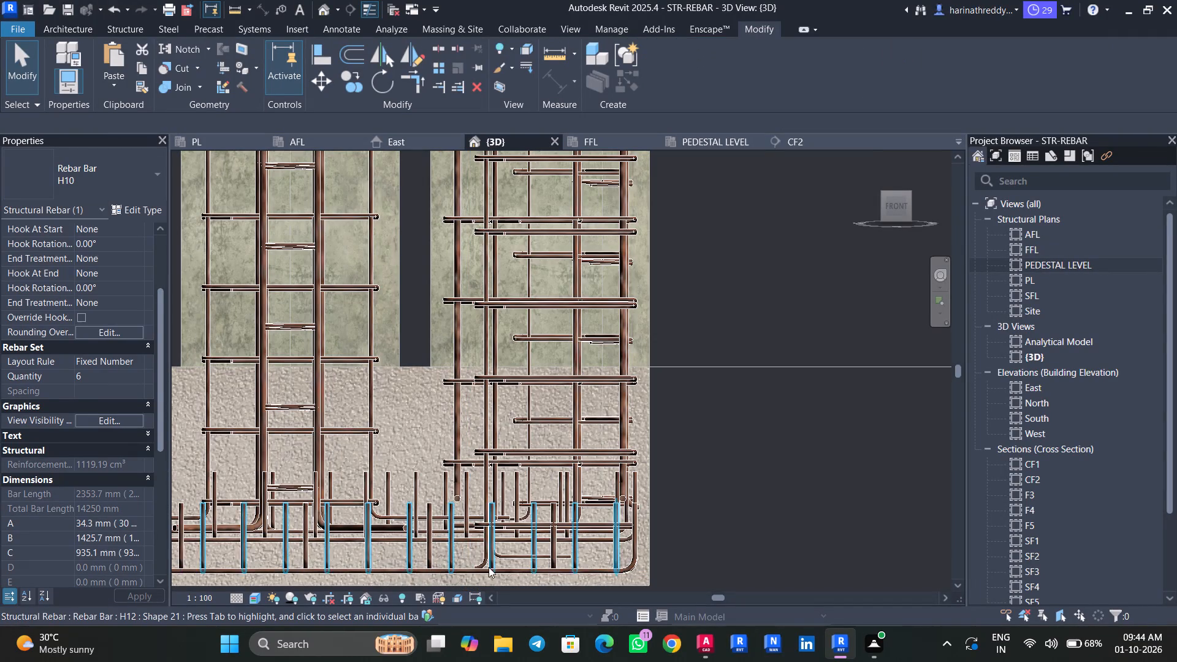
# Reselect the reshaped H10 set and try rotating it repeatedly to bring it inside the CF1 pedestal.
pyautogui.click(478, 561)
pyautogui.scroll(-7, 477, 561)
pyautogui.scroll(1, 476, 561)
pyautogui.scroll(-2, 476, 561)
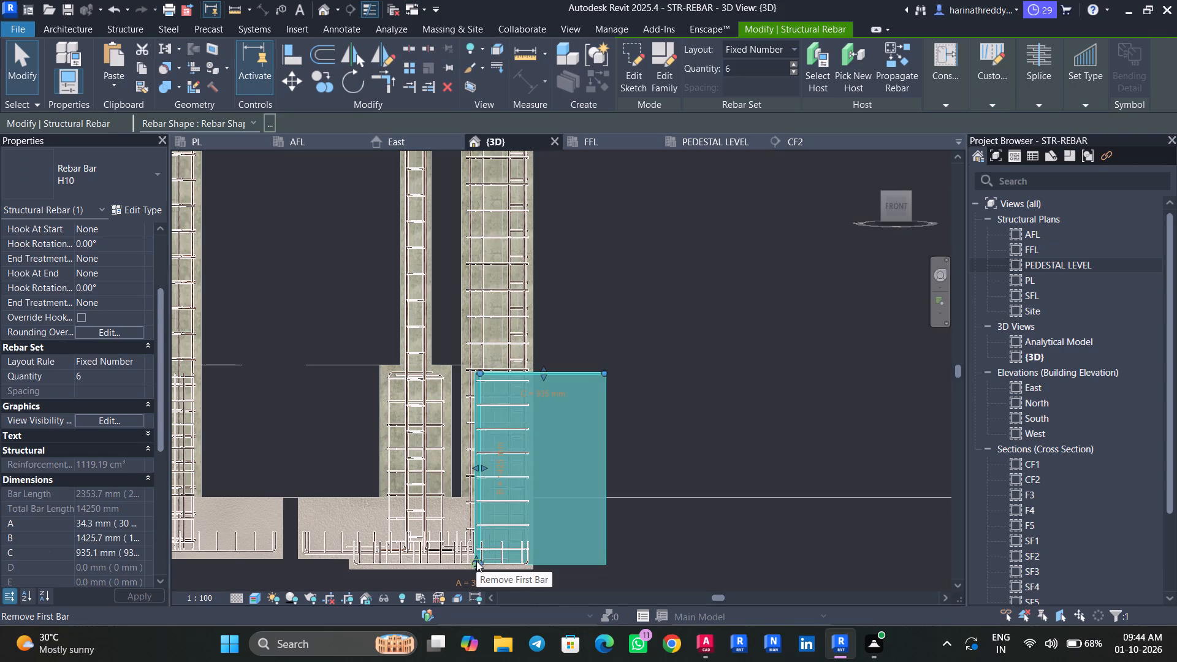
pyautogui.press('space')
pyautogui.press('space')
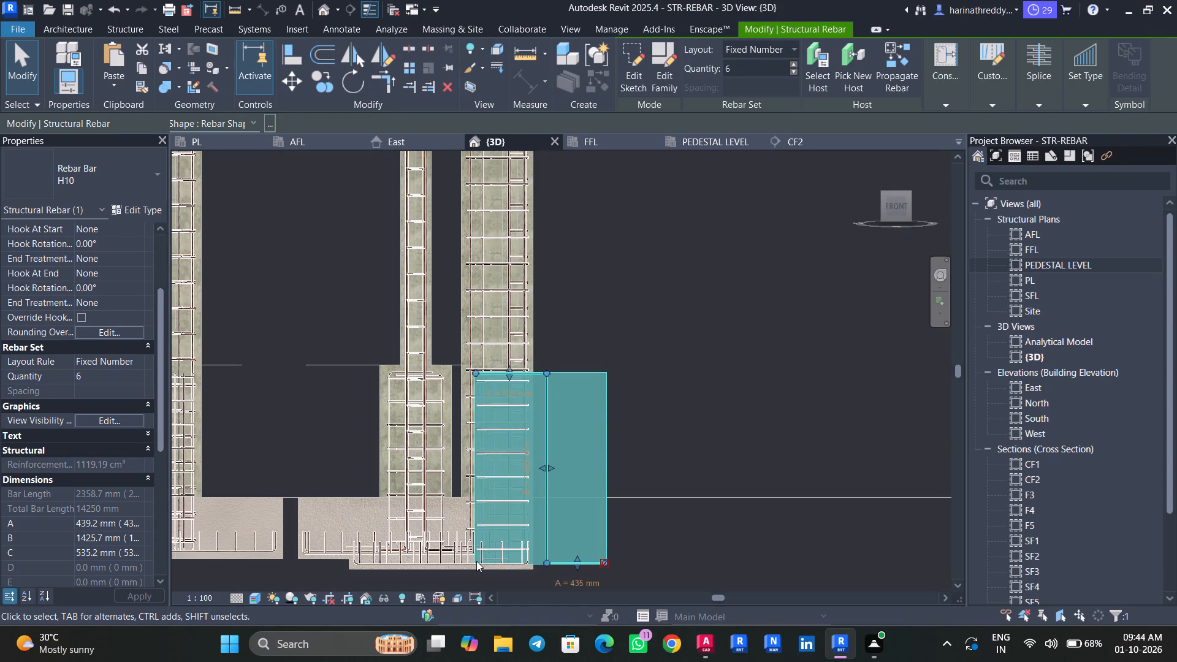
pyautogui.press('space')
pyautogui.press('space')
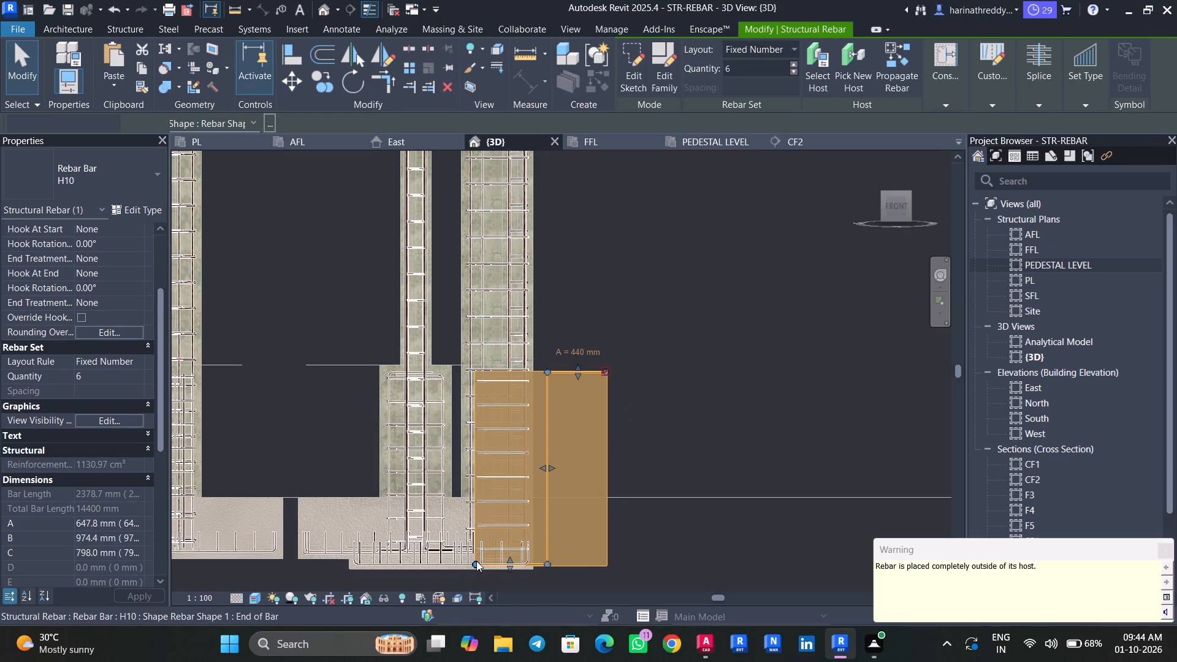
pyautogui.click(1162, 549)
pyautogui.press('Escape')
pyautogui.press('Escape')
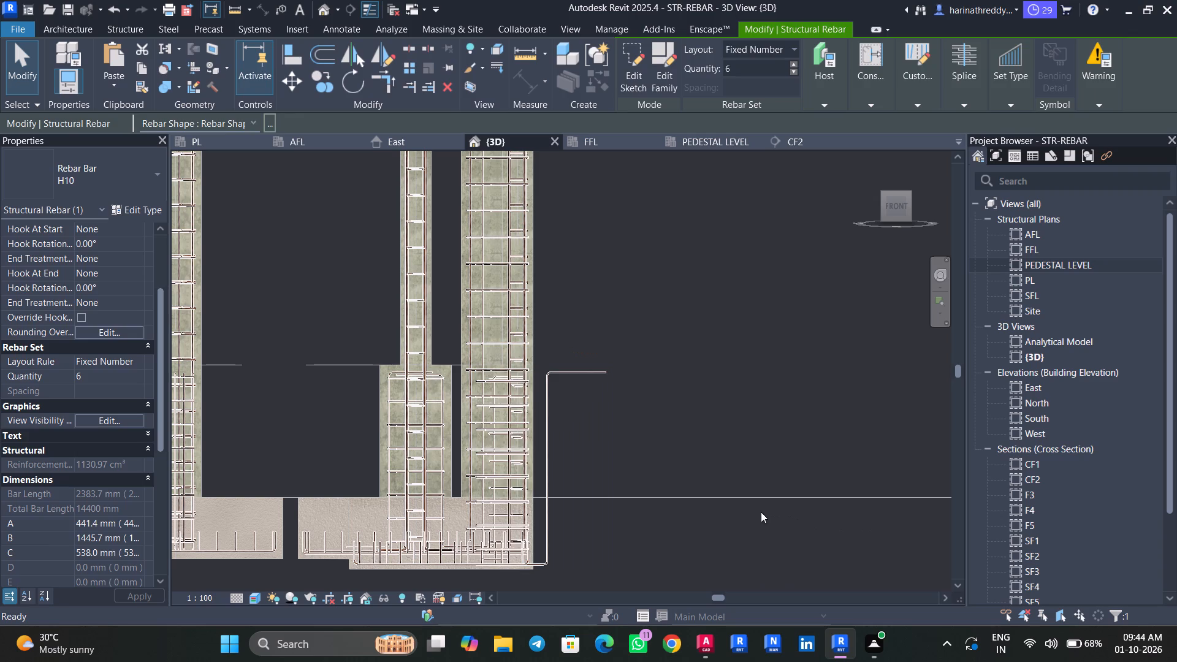
# Undo the rotations and reshaping of the H10 set until its vertical leg lies at the pedestal's outer face with the bottom leg pointing outward.
pyautogui.hotkey('ctrl', 'z')
pyautogui.hotkey('ctrl', 'z')
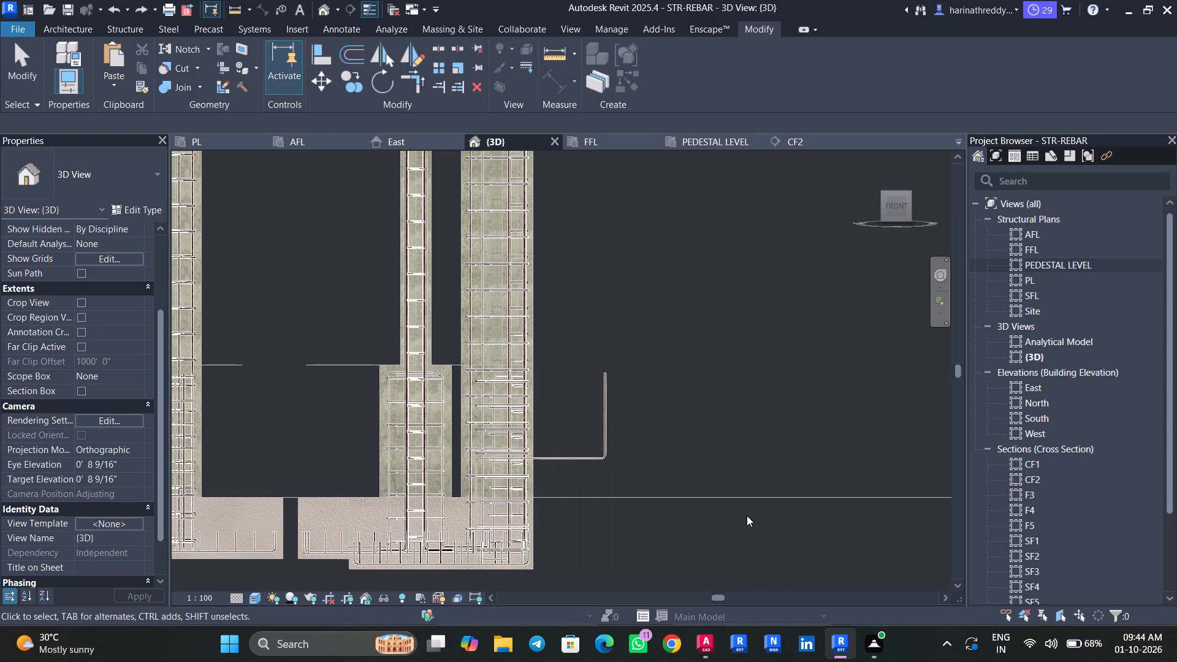
pyautogui.hotkey('ctrl', 'z')
pyautogui.hotkey('ctrl', 'z')
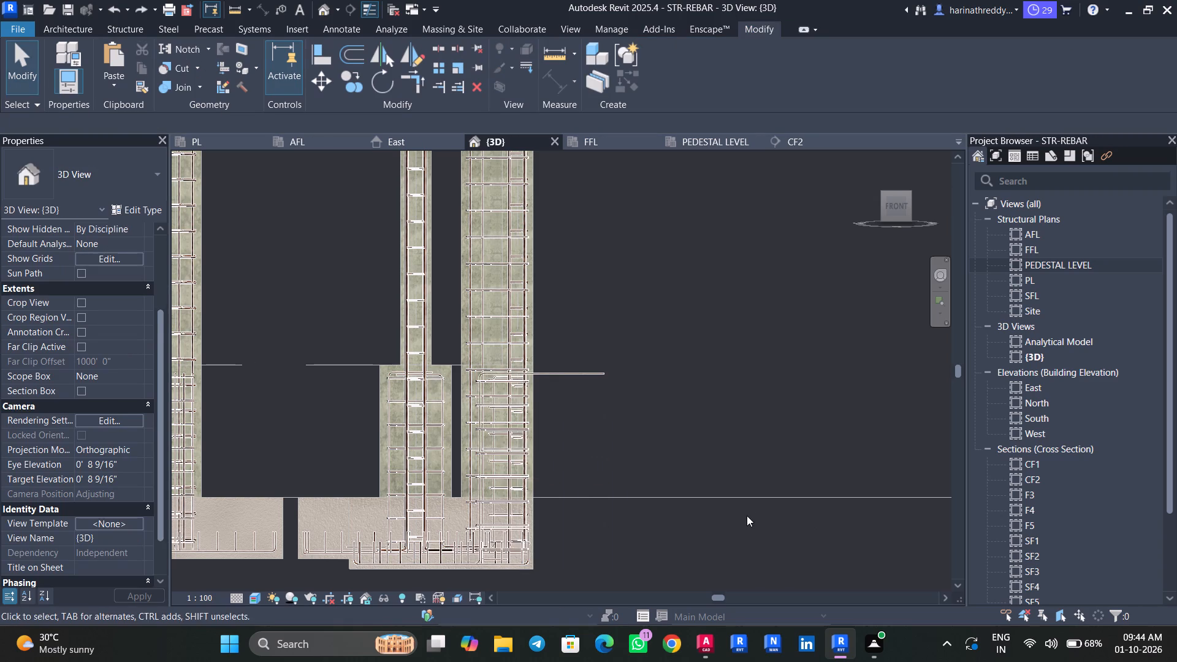
pyautogui.hotkey('ctrl', 'z')
pyautogui.hotkey('ctrl', 'z')
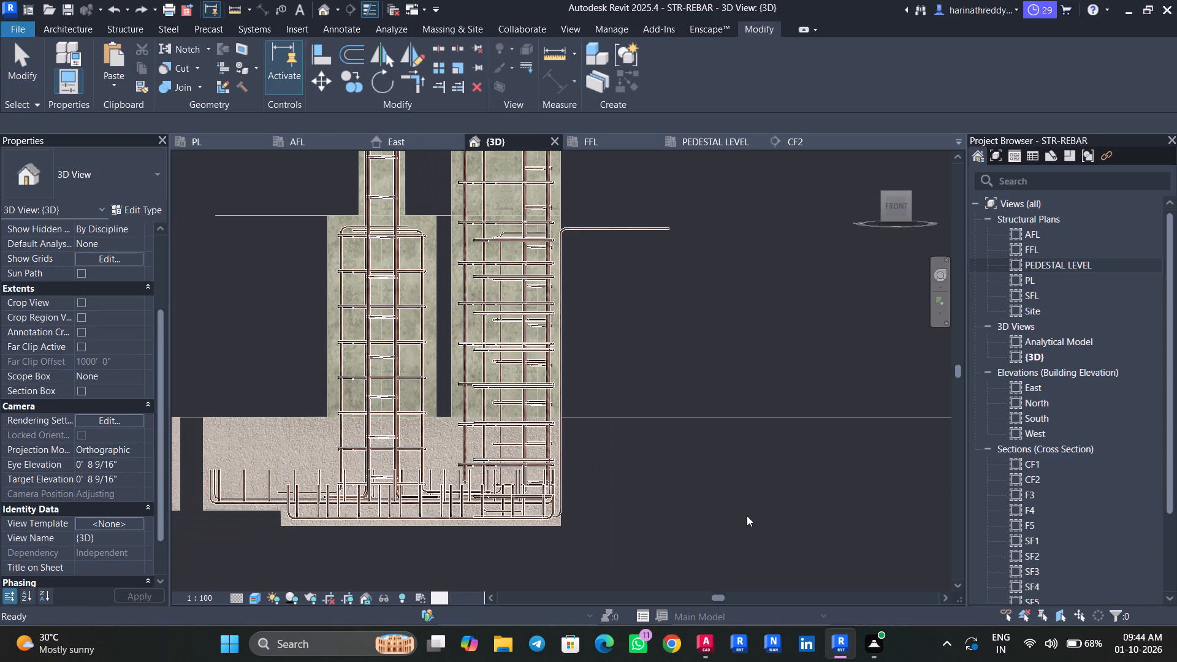
pyautogui.hotkey('ctrl', 'z')
pyautogui.hotkey('ctrl', 'z')
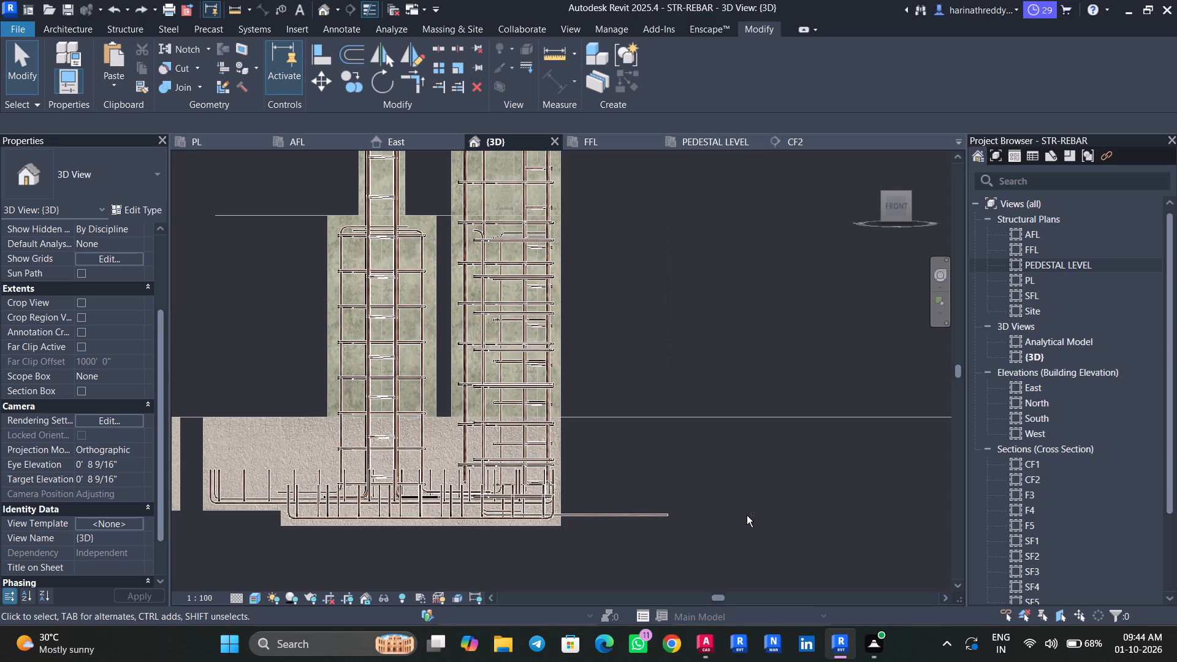
pyautogui.hotkey('ctrl', 'z')
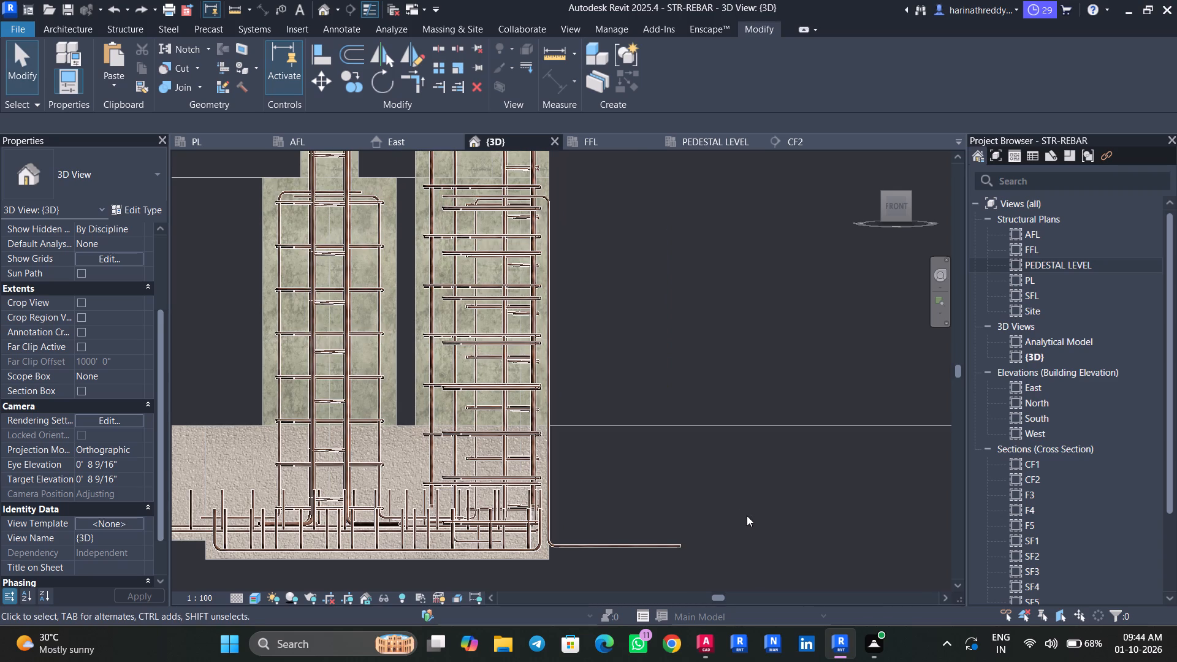
# Mirror the six-bar H10 set as a copy about the centre reference of the C2 column above the pedestal.
pyautogui.click(665, 543)
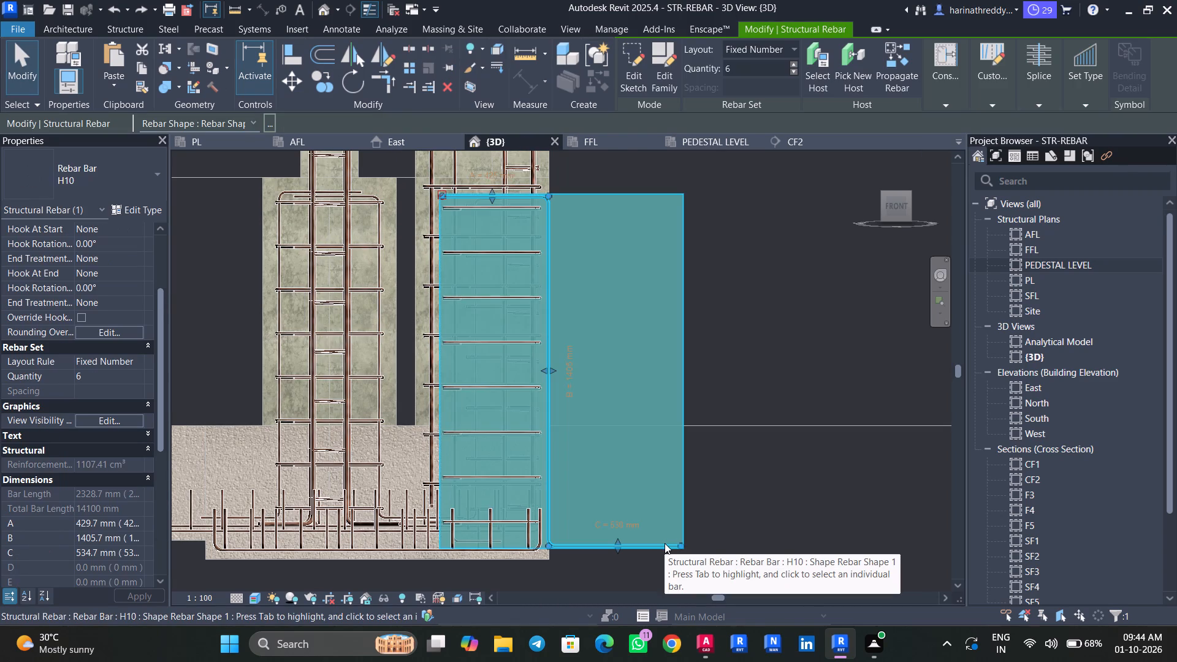
pyautogui.click(360, 63)
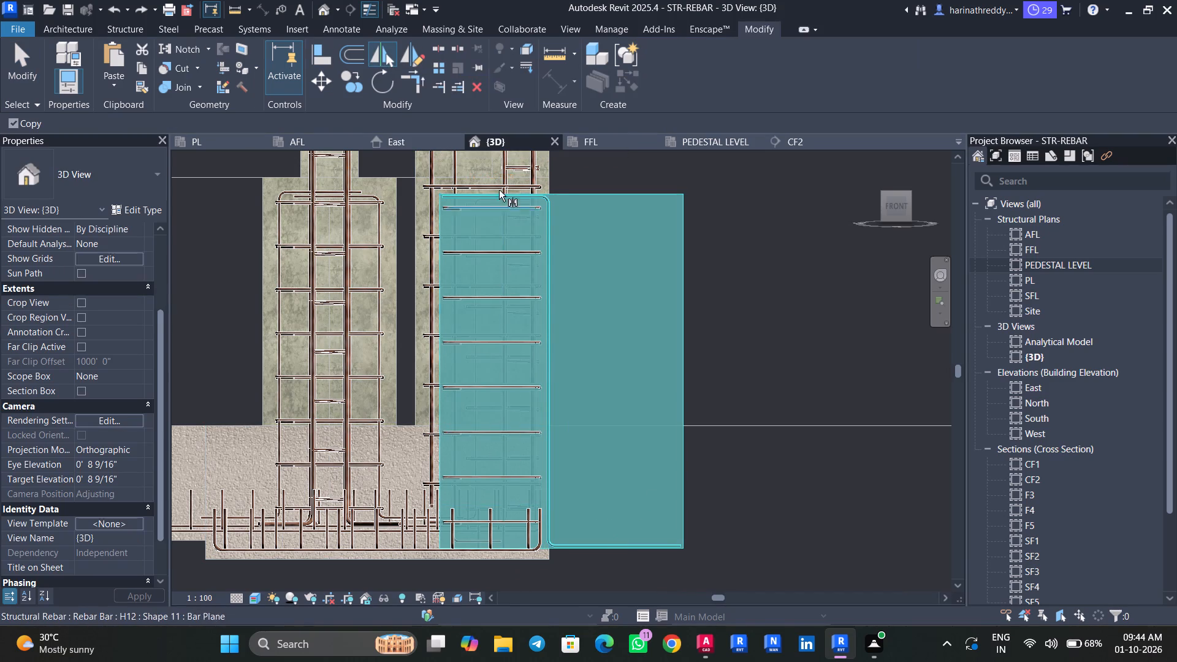
pyautogui.scroll(1, 727, 218)
pyautogui.moveTo(730, 219); pyautogui.dragTo(760, 435, button='middle')
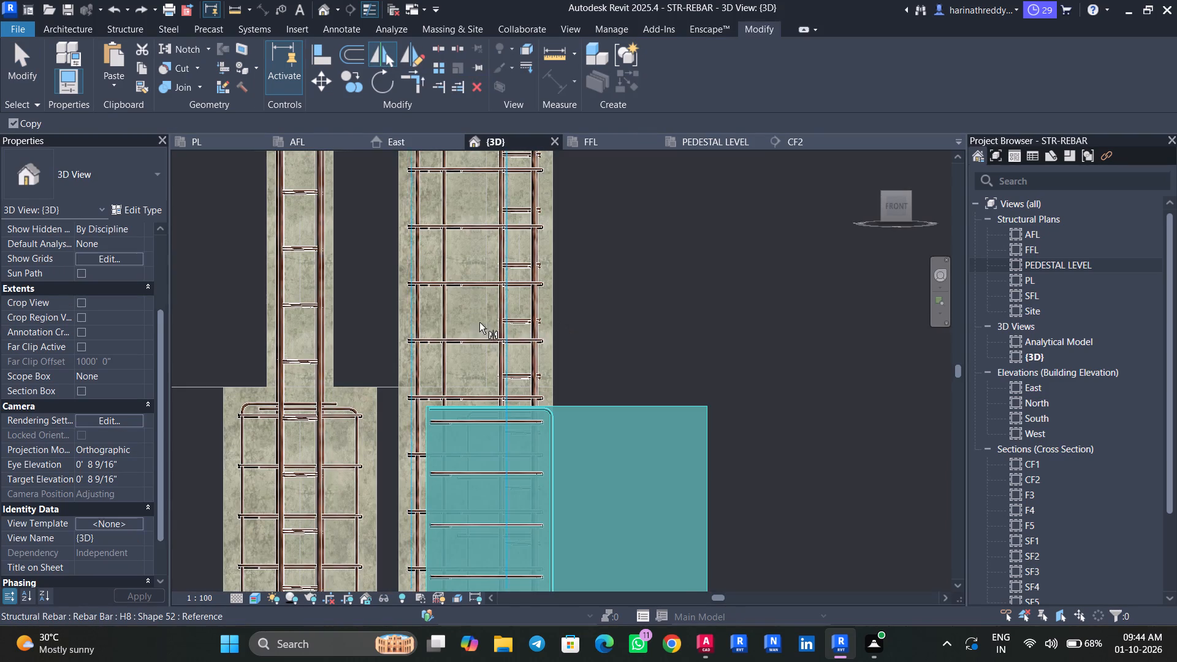
pyautogui.scroll(-12, 482, 298)
pyautogui.scroll(3, 482, 195)
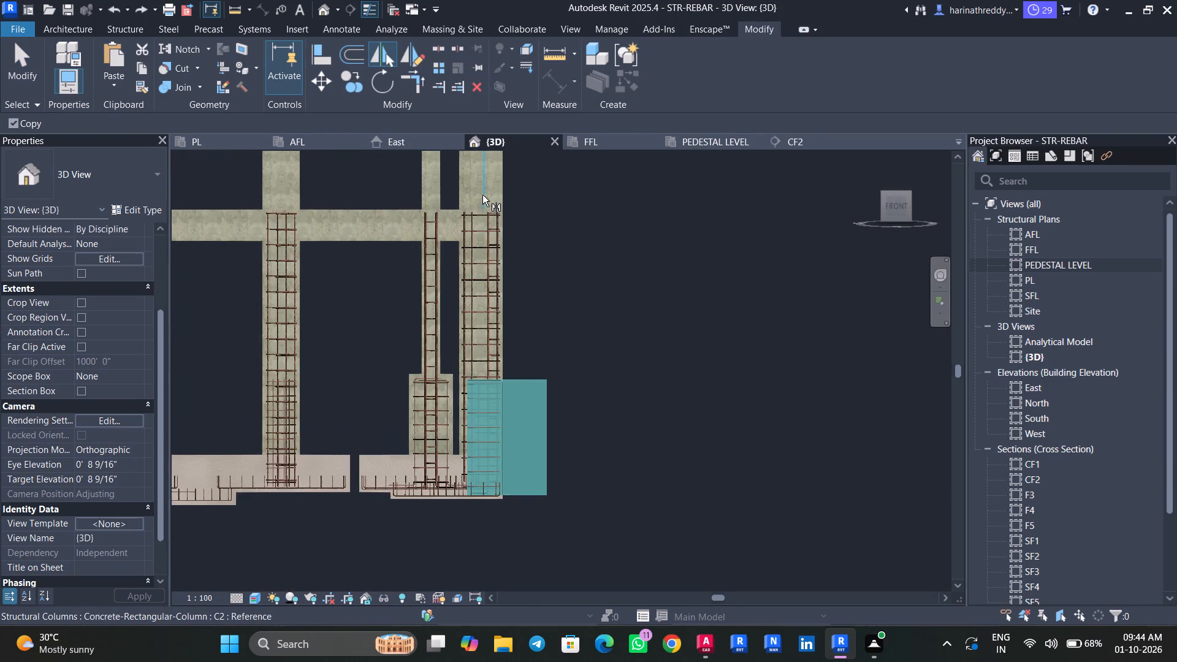
pyautogui.scroll(3, 482, 195)
pyautogui.click(482, 195)
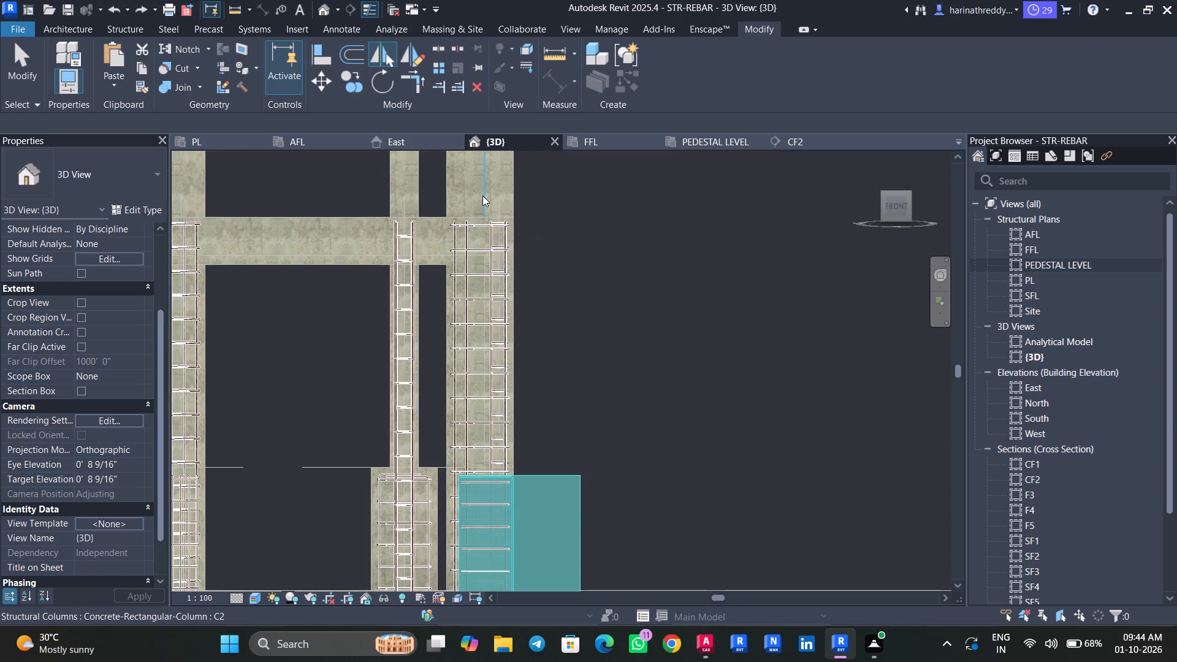
pyautogui.press('Escape')
pyautogui.press('Escape')
# Delete the original H10 set whose bottom leg protrudes outside the CF1 pedestal at H-1.
pyautogui.moveTo(582, 441); pyautogui.dragTo(595, 246, button='middle')
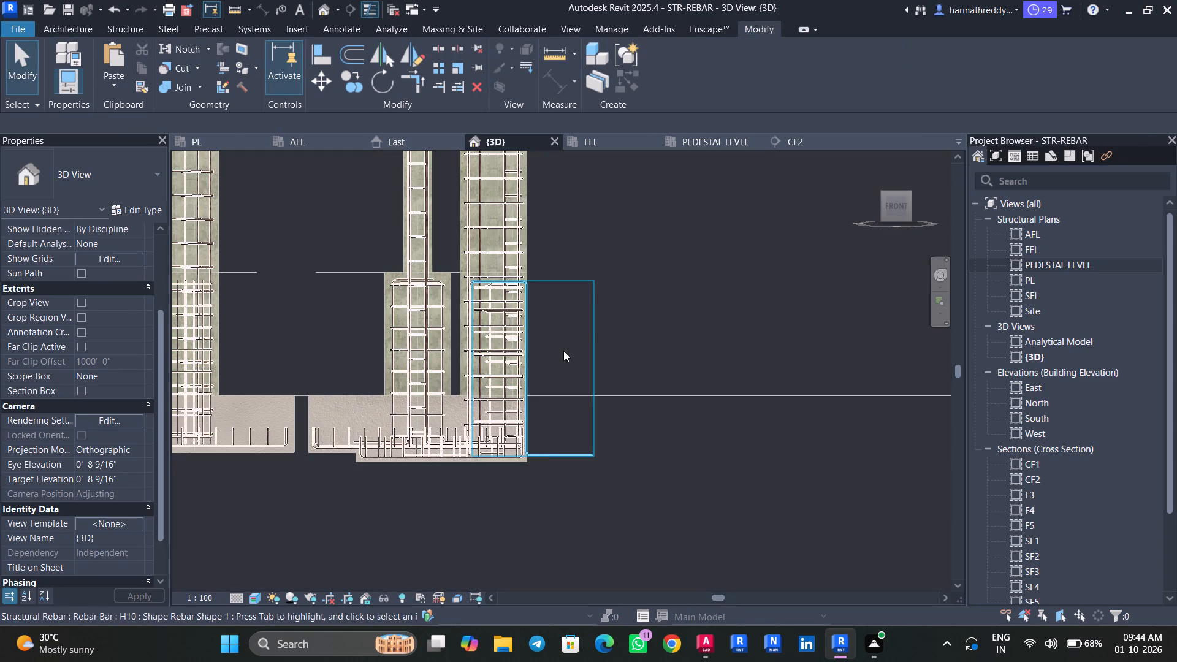
pyautogui.click(544, 448)
pyautogui.scroll(3, 544, 448)
pyautogui.press('Delete')
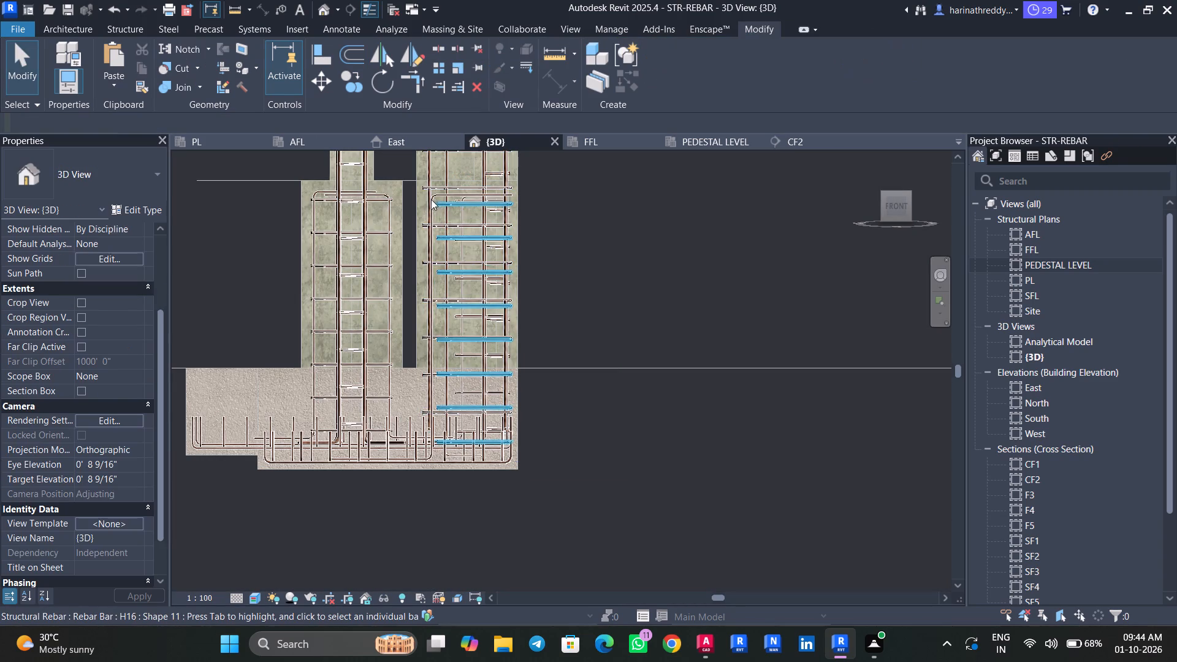
# Examine the mirrored H10 set, the ties and the C2 column at the H-1 pedestal from several 3D angles.
pyautogui.click(442, 193)
pyautogui.scroll(-7, 627, 313)
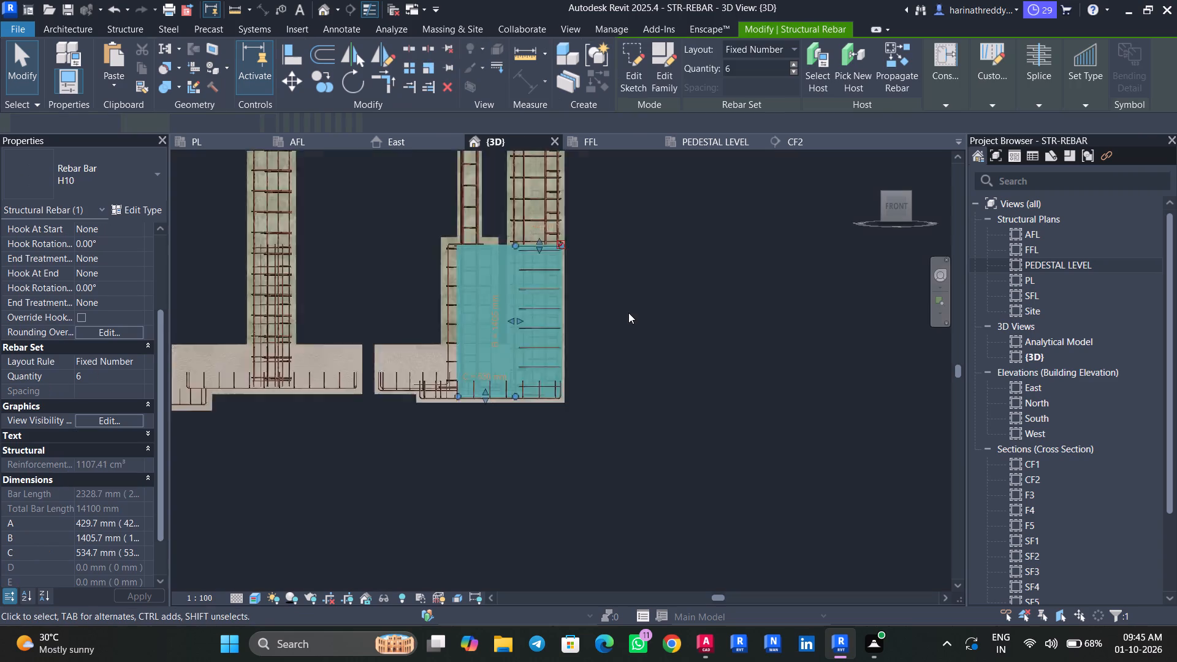
pyautogui.scroll(-7, 628, 313)
pyautogui.keyDown('shift'); pyautogui.scroll(1, 639, 306); pyautogui.keyUp('shift')
pyautogui.keyDown('shift'); pyautogui.moveTo(639, 306); pyautogui.dragTo(526, 386, button='middle'); pyautogui.keyUp('shift')
pyautogui.press('Escape')
pyautogui.press('Escape')
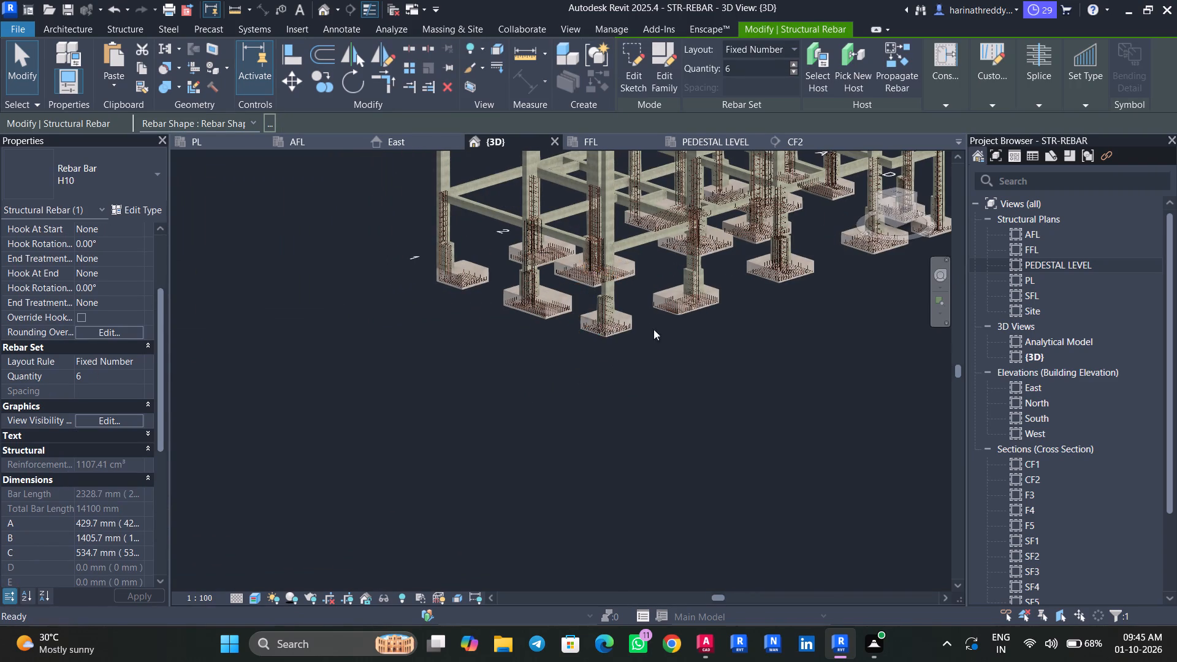
pyautogui.press('Escape')
pyautogui.scroll(14, 625, 305)
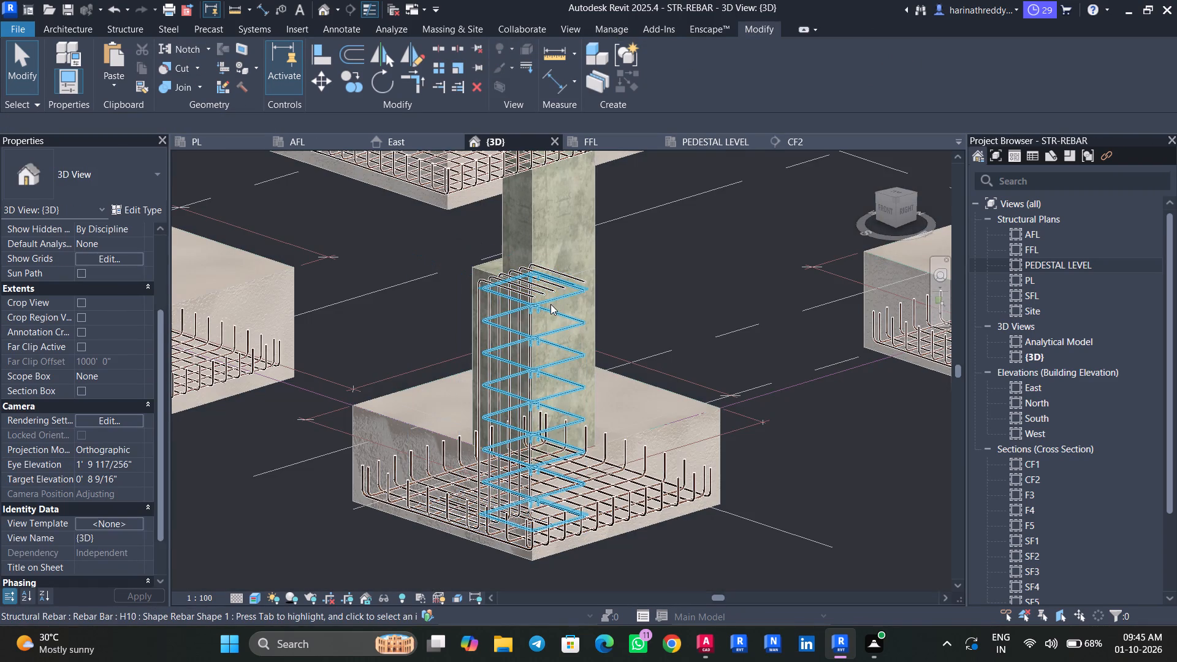
pyautogui.click(552, 299)
pyautogui.moveTo(685, 256); pyautogui.dragTo(655, 444, button='middle')
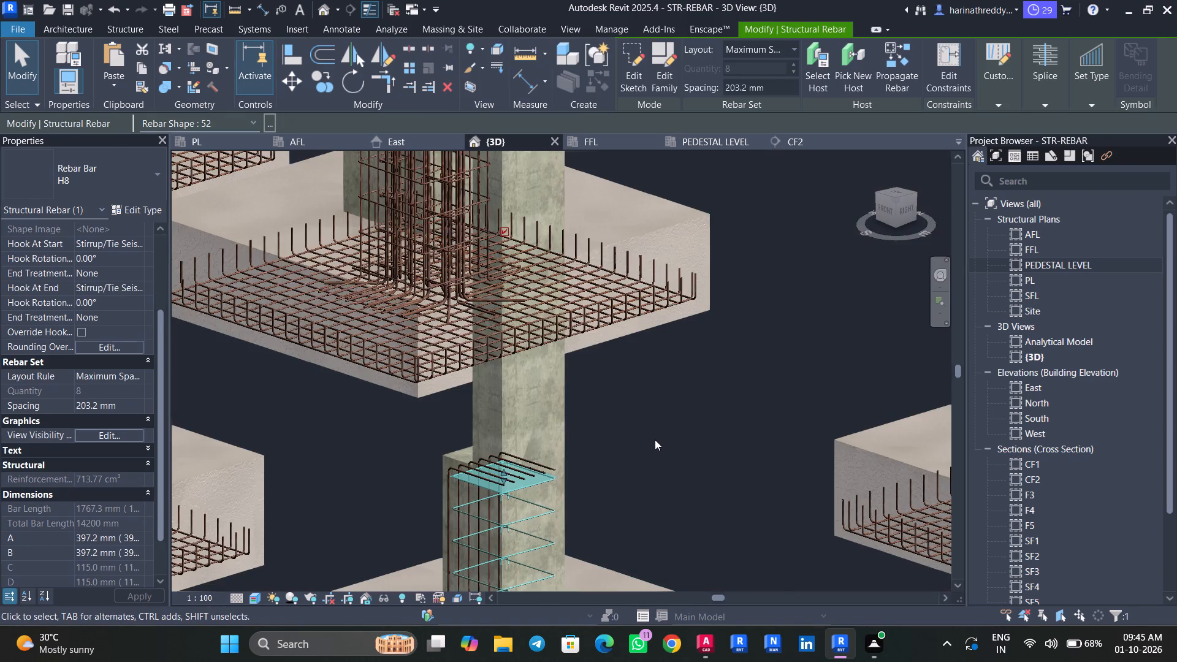
pyautogui.press('Escape')
pyautogui.press('Escape')
pyautogui.click(498, 410)
pyautogui.scroll(3, 498, 410)
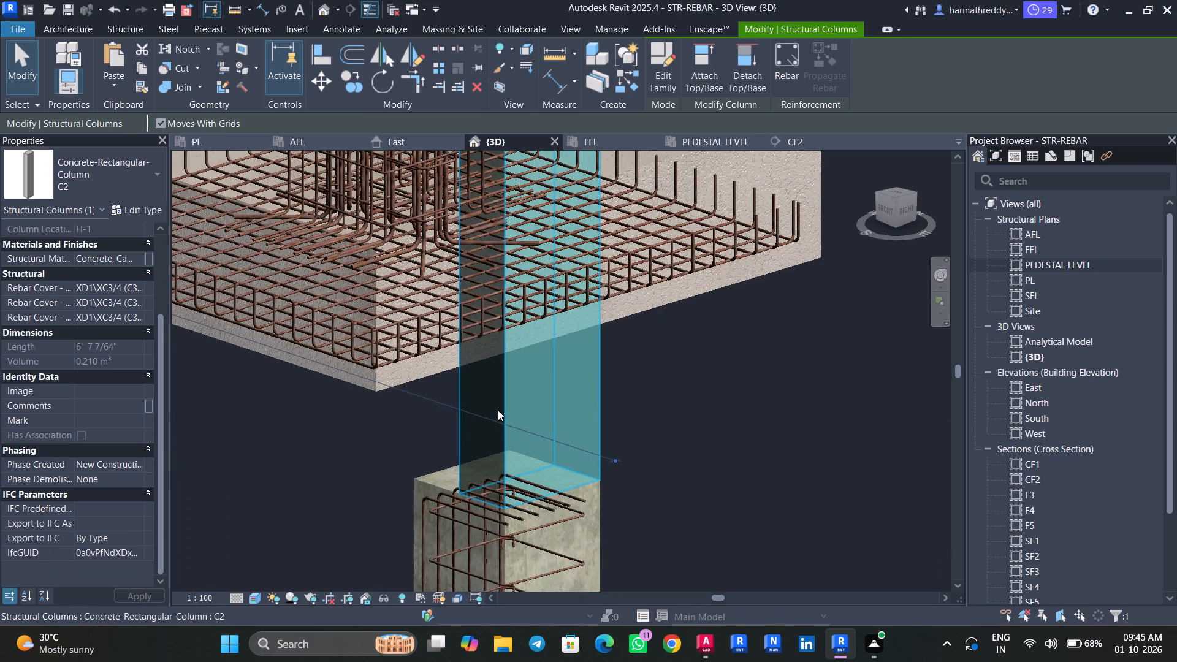
pyautogui.scroll(-3, 498, 410)
pyautogui.scroll(1, 498, 410)
pyautogui.scroll(-10, 498, 410)
pyautogui.keyDown('shift'); pyautogui.moveTo(554, 409); pyautogui.dragTo(490, 425, button='middle'); pyautogui.keyUp('shift')
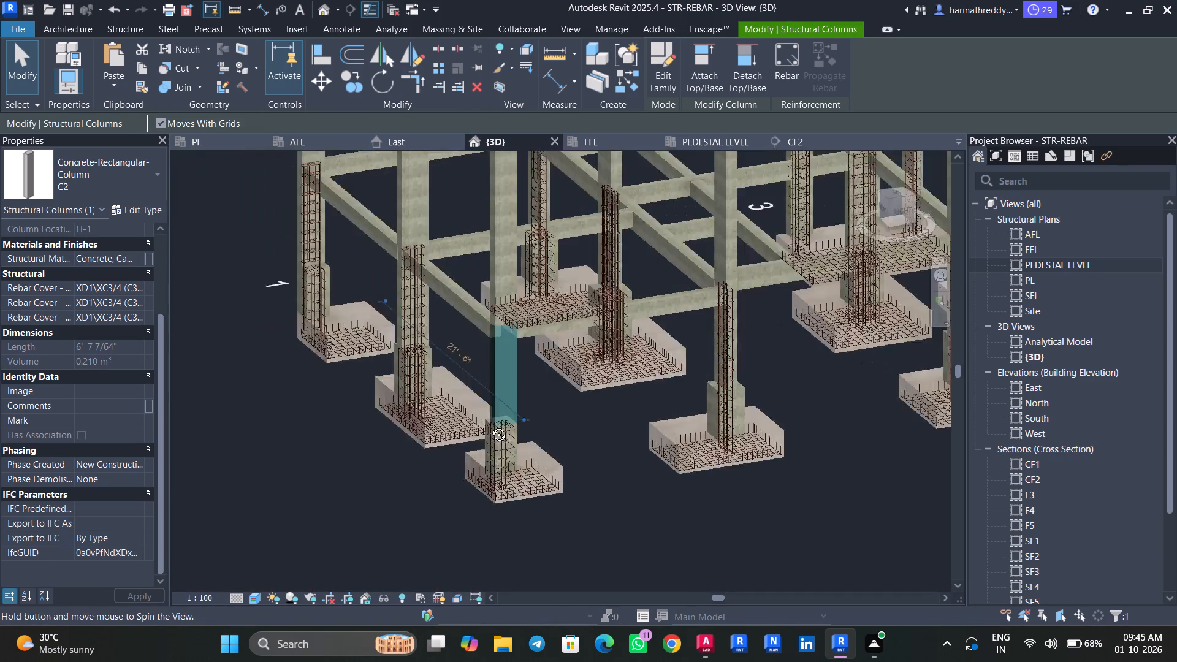
pyautogui.keyDown('shift'); pyautogui.moveTo(490, 425); pyautogui.dragTo(382, 428, button='middle'); pyautogui.keyUp('shift')
pyautogui.scroll(5, 492, 440)
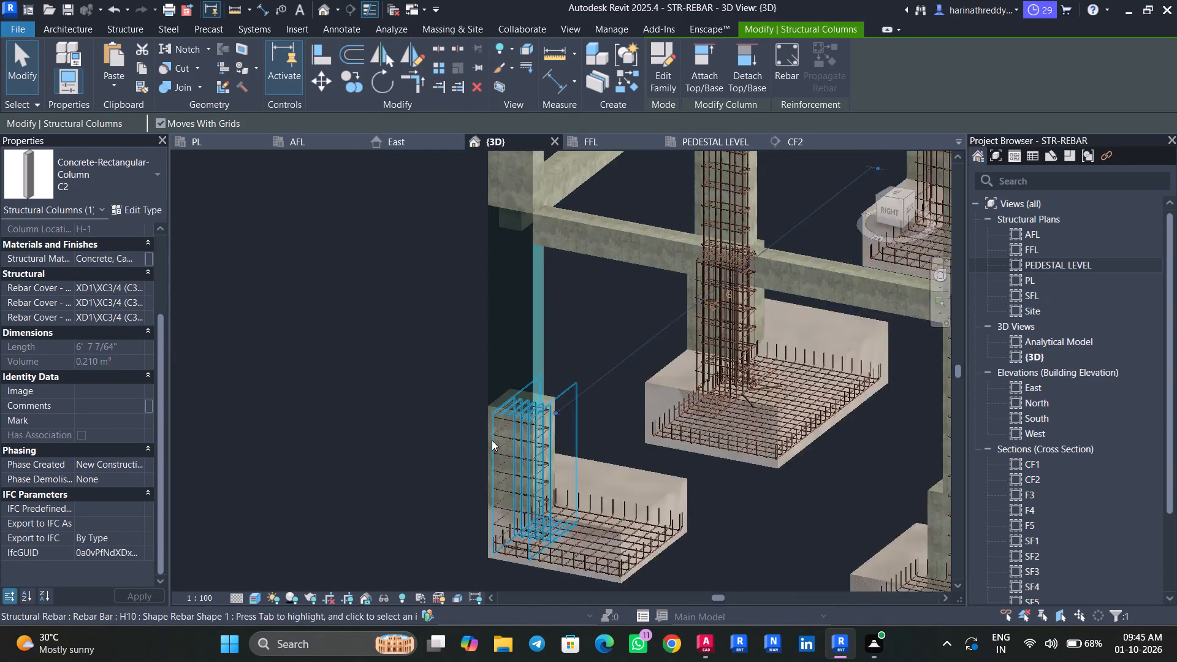
pyautogui.scroll(2, 492, 440)
pyautogui.scroll(-1, 492, 440)
pyautogui.scroll(7, 492, 440)
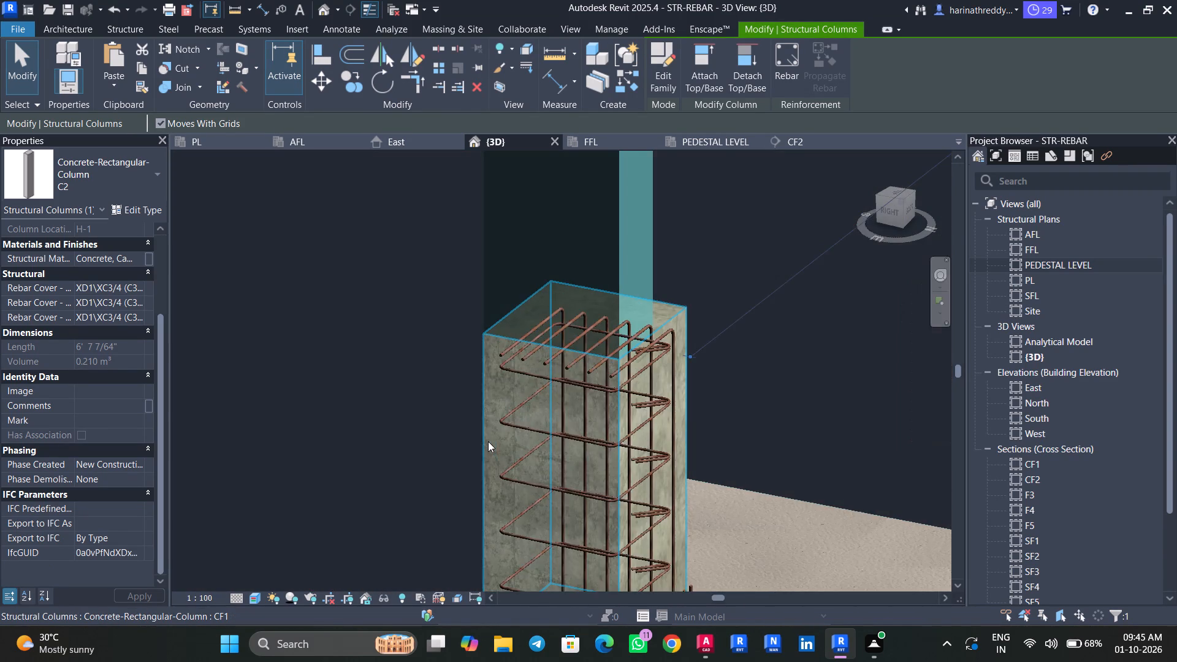
pyautogui.scroll(3, 488, 441)
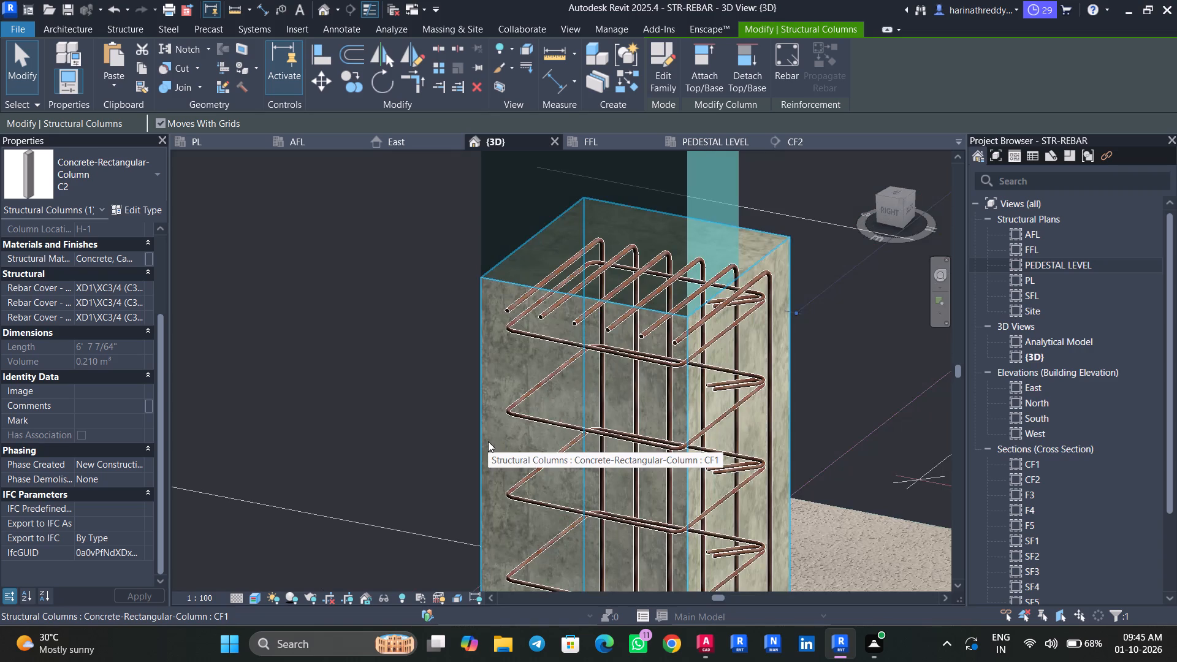
# Open the PEDESTAL LEVEL plan and examine the pedestals and their reinforcement across the grid.
pyautogui.click(710, 137)
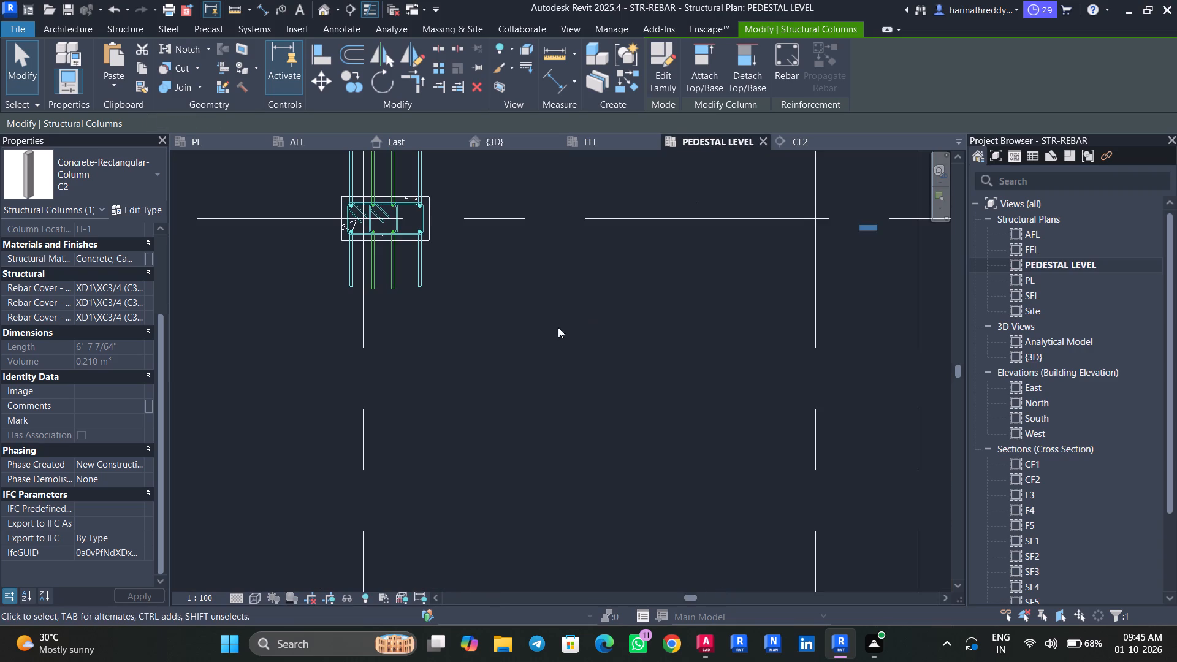
pyautogui.scroll(-16, 521, 363)
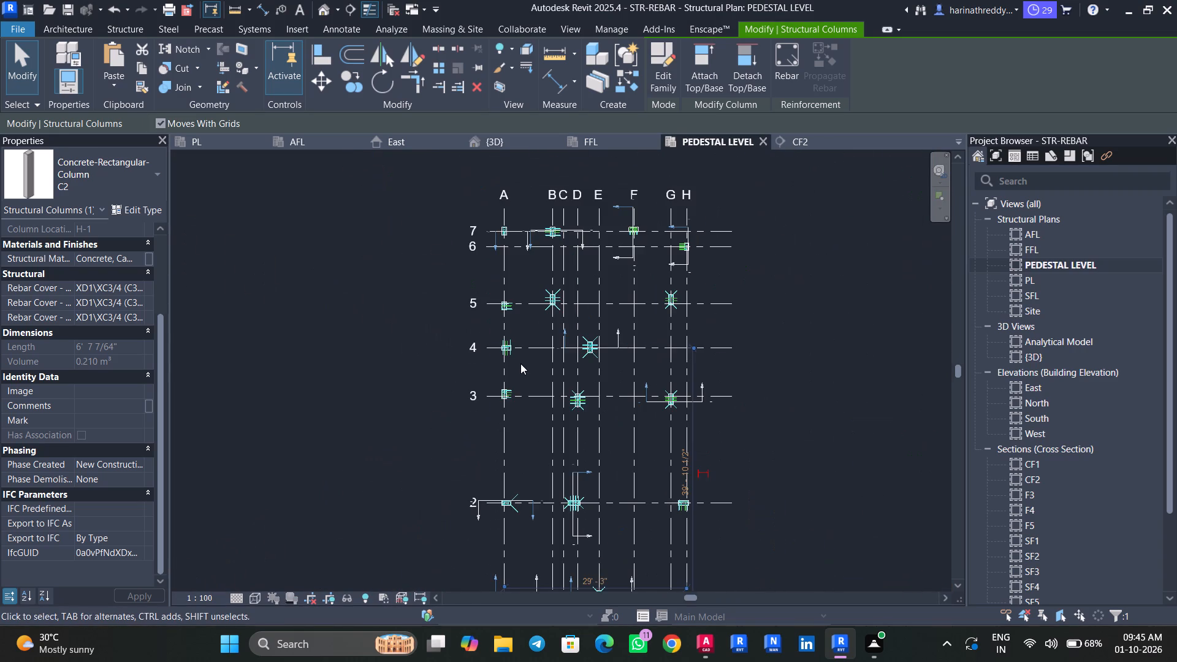
pyautogui.scroll(5, 517, 238)
pyautogui.scroll(-1, 493, 207)
pyautogui.scroll(7, 493, 207)
pyautogui.scroll(-4, 564, 359)
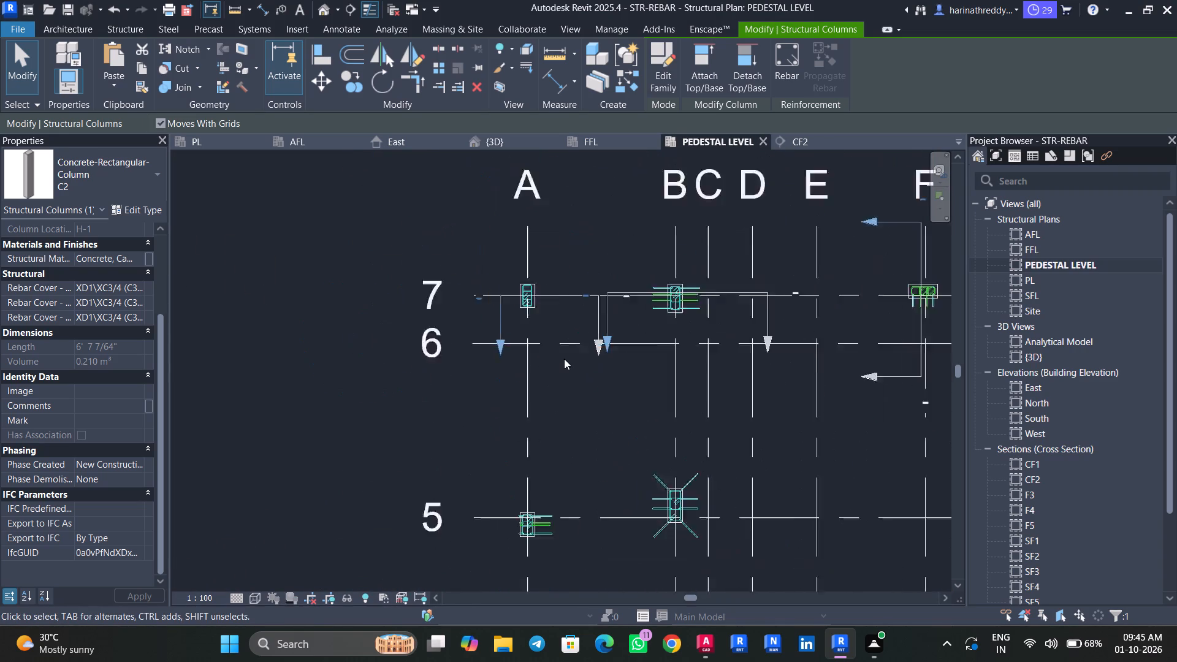
pyautogui.scroll(-10, 564, 359)
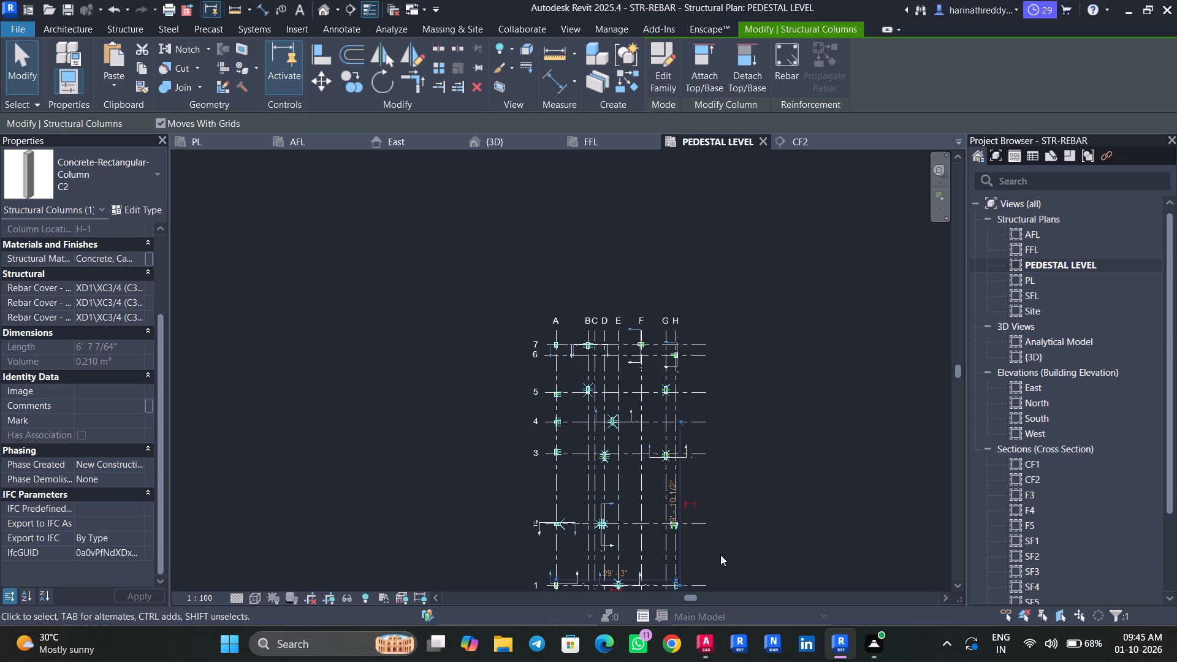
pyautogui.scroll(-3, 720, 555)
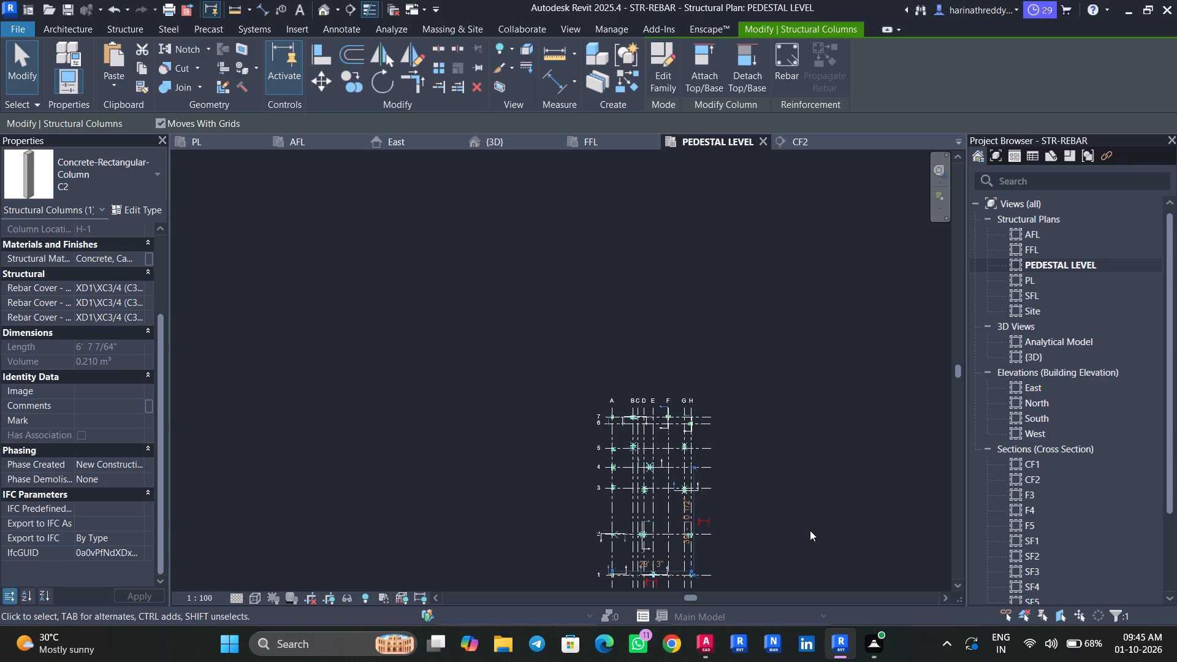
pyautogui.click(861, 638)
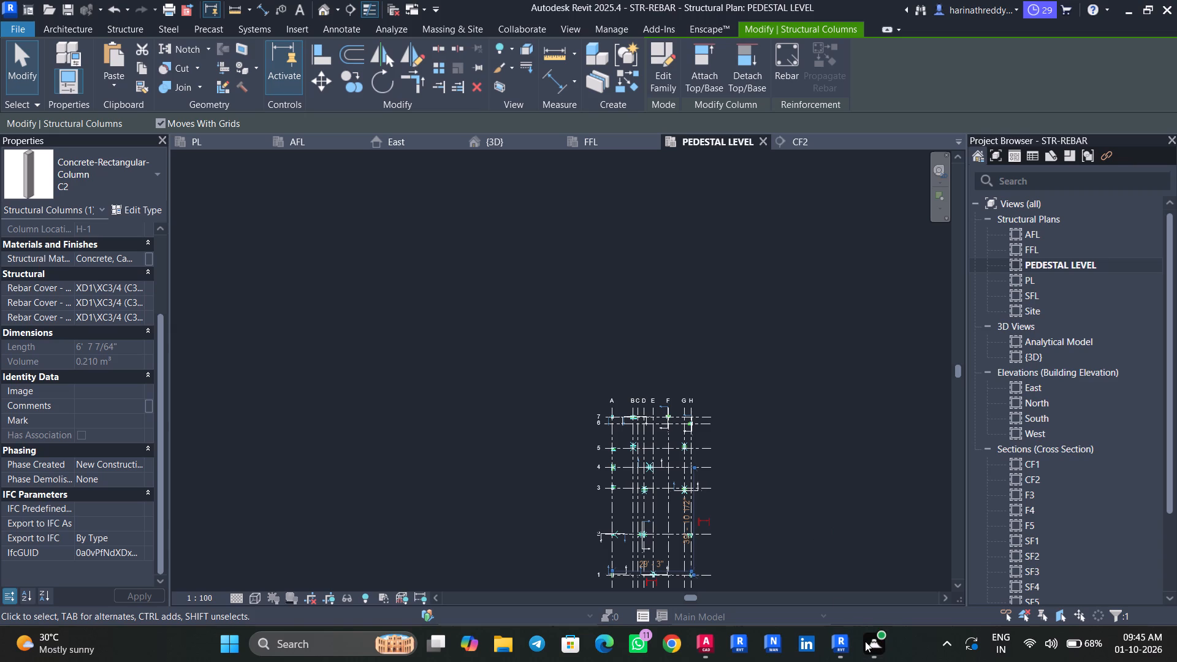
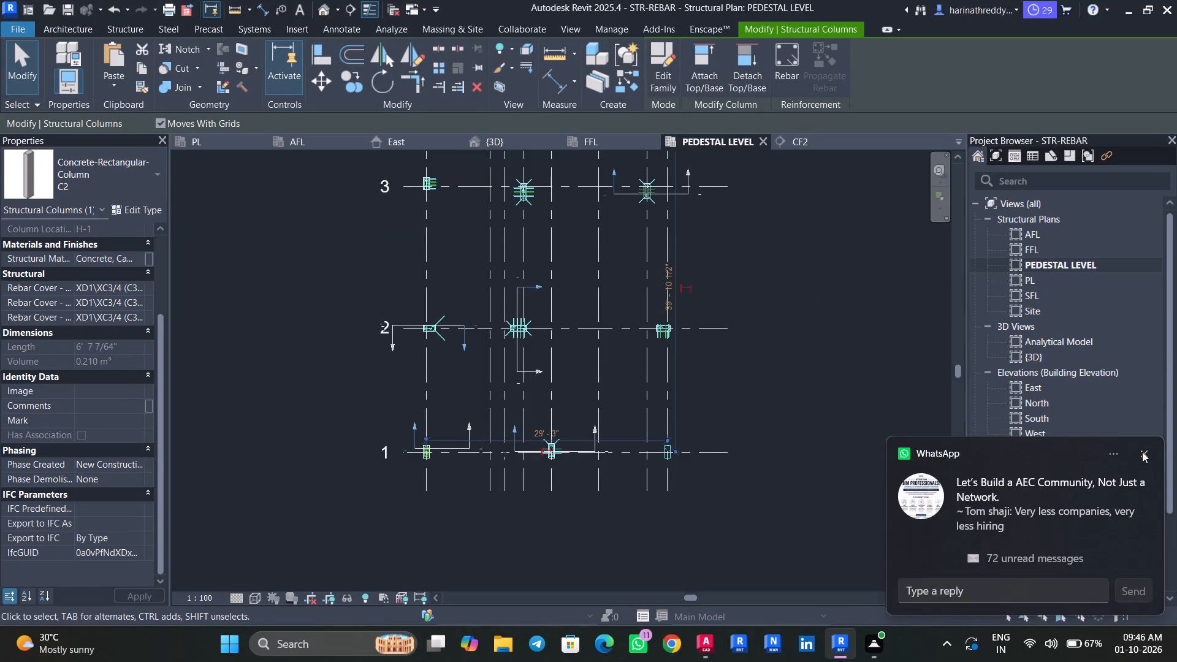
# Check the types of the structural columns along grid 1 at H-1, E-1 and A-1, looking for a rebar source.
pyautogui.click(1142, 452)
pyautogui.scroll(4, 696, 455)
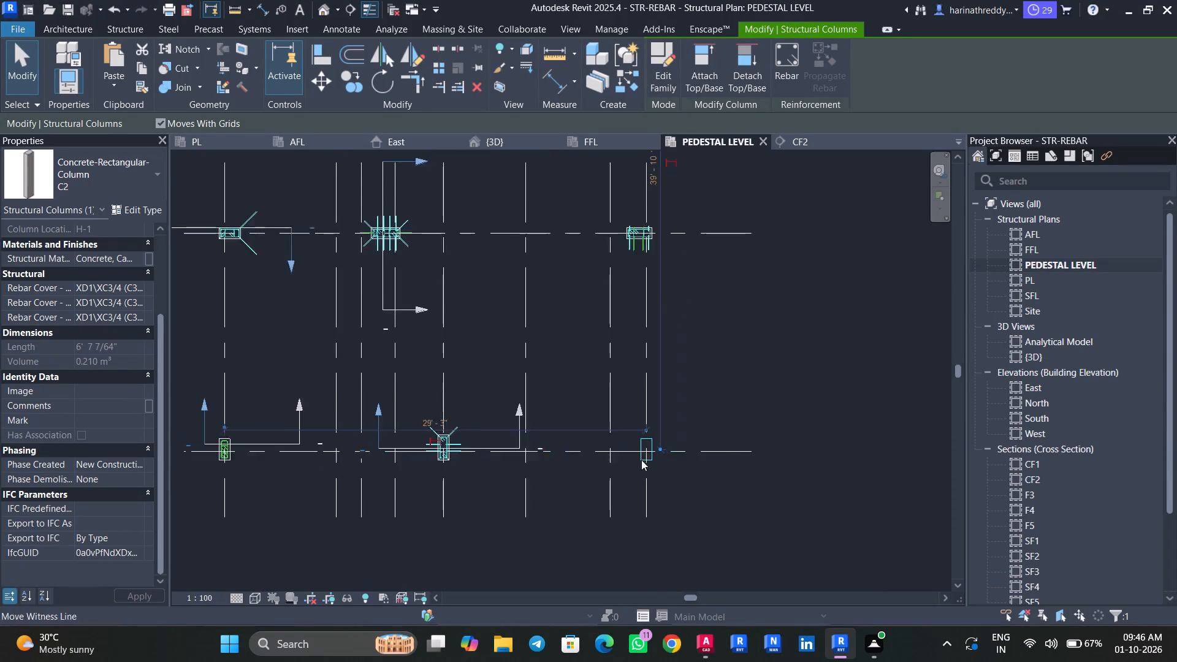
pyautogui.scroll(8, 641, 460)
pyautogui.press('Escape')
pyautogui.press('Escape')
pyautogui.click(640, 461)
pyautogui.scroll(-9, 583, 474)
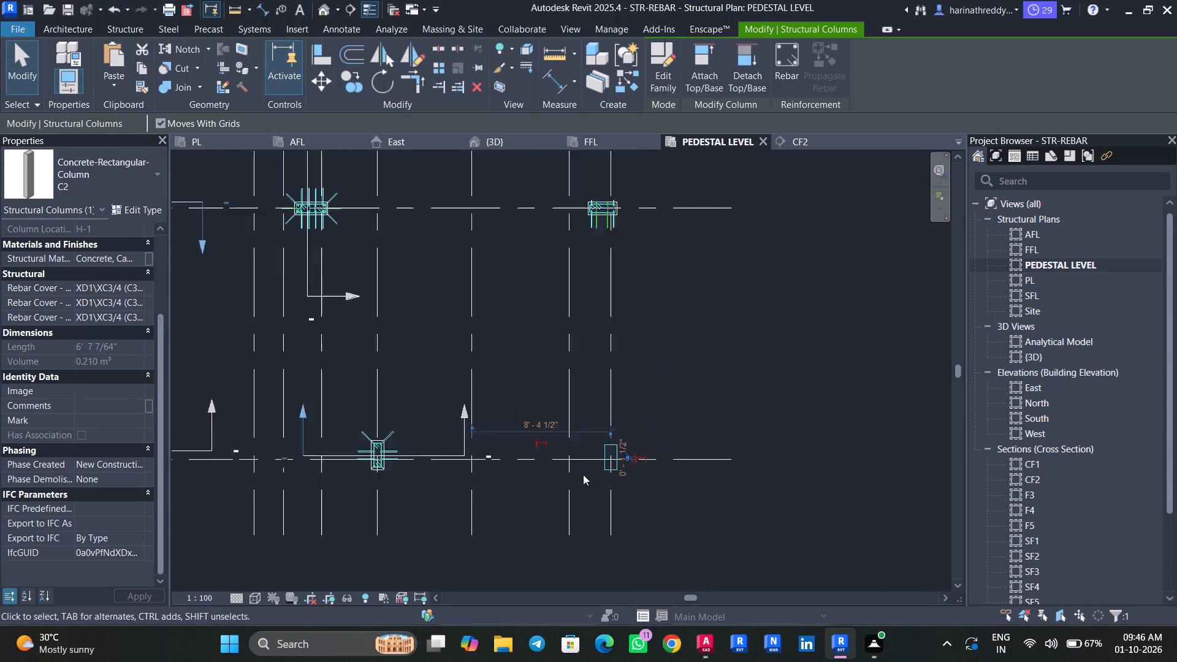
pyautogui.scroll(-2, 583, 474)
pyautogui.press('Escape')
pyautogui.press('Escape')
pyautogui.scroll(9, 464, 469)
pyautogui.scroll(5, 534, 473)
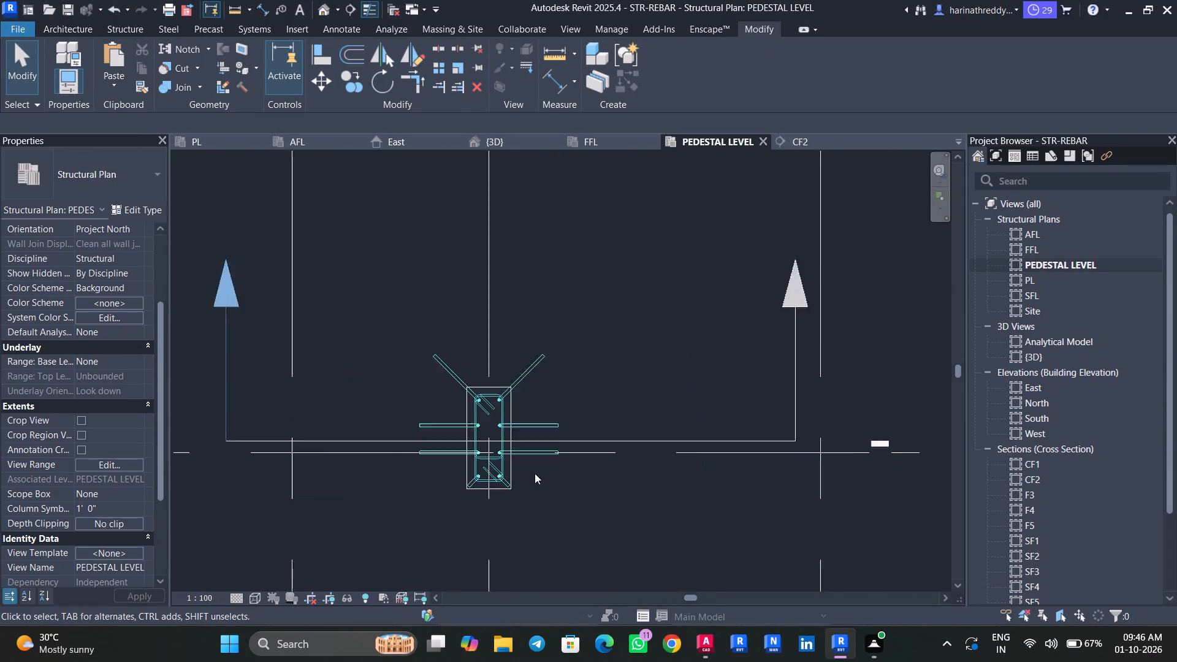
pyautogui.click(508, 470)
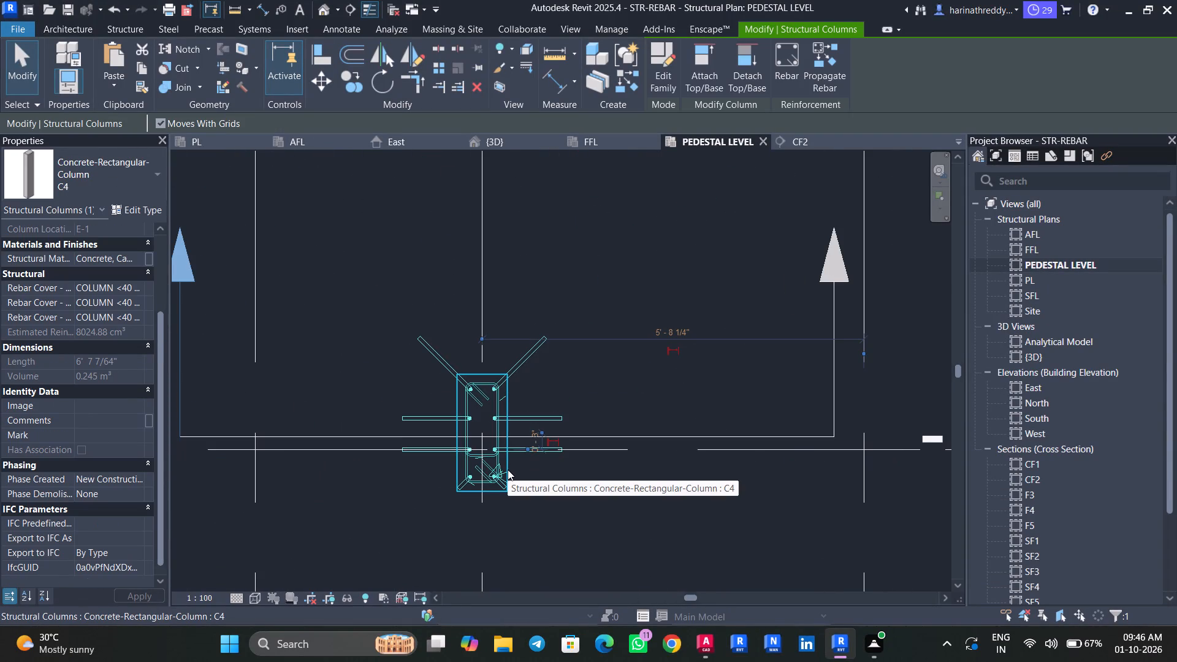
pyautogui.press('Escape')
pyautogui.press('Escape')
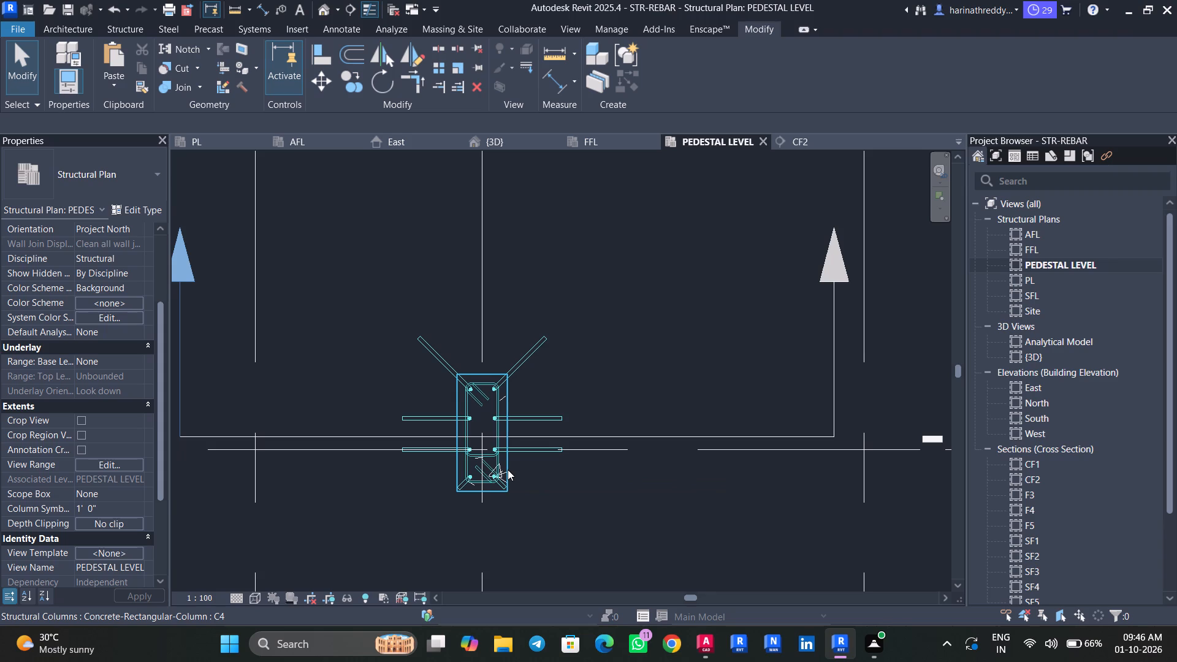
pyautogui.scroll(-13, 812, 292)
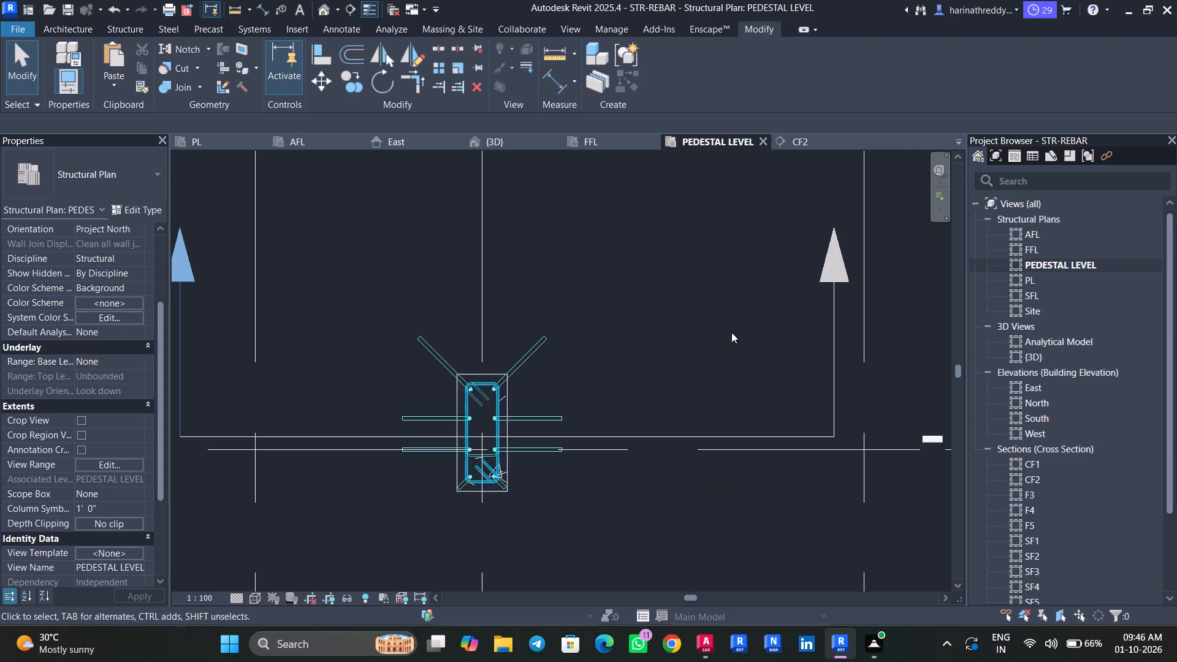
pyautogui.scroll(-6, 731, 332)
pyautogui.scroll(9, 712, 348)
pyautogui.moveTo(745, 354); pyautogui.dragTo(506, 489, button='middle')
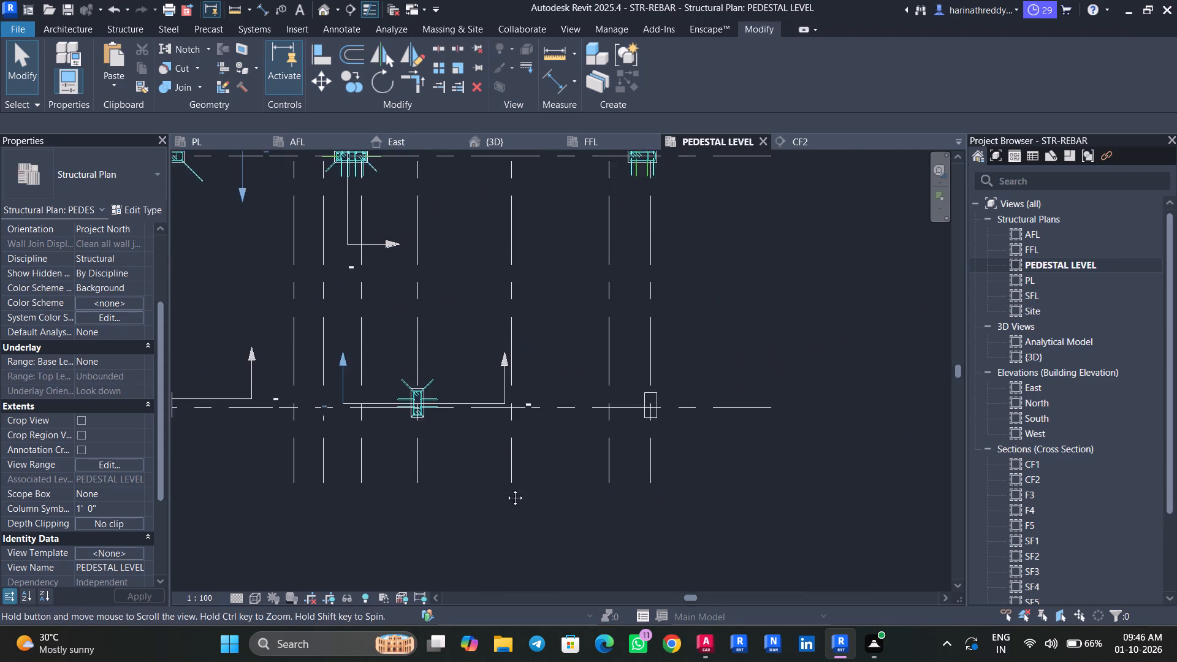
pyautogui.moveTo(506, 489); pyautogui.dragTo(638, 519, button='middle')
pyautogui.scroll(8, 327, 489)
pyautogui.scroll(-1, 357, 480)
pyautogui.scroll(2, 357, 480)
pyautogui.click(349, 479)
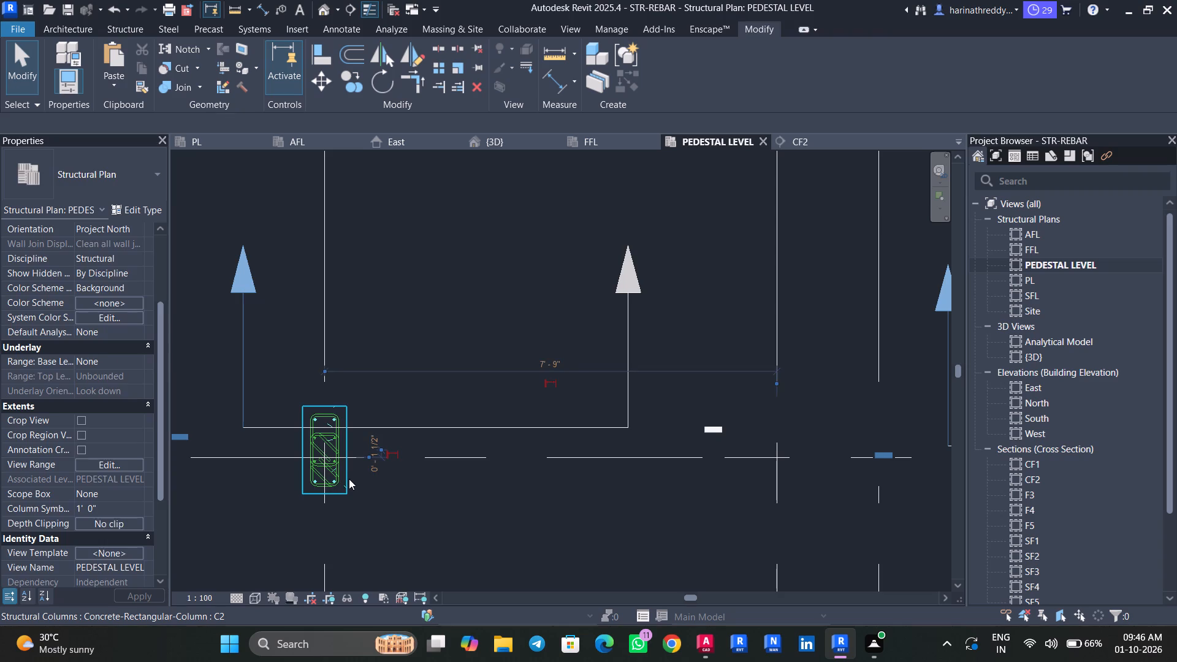
pyautogui.scroll(-8, 349, 491)
pyautogui.moveTo(389, 280); pyautogui.dragTo(389, 359, button='middle')
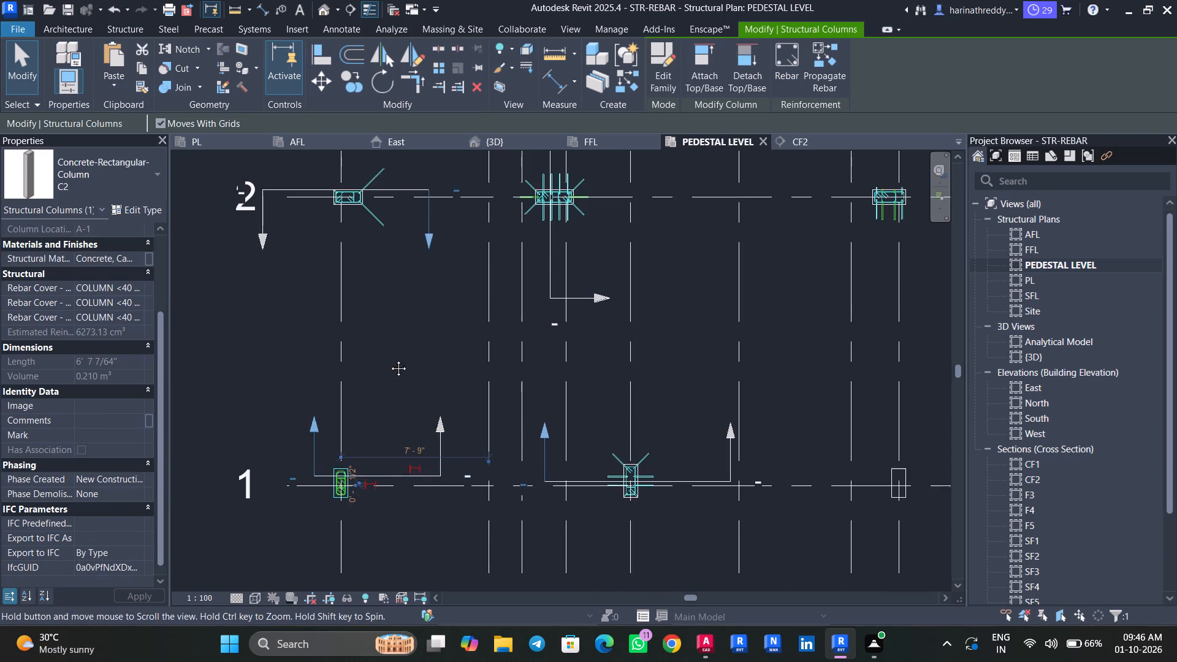
pyautogui.moveTo(389, 359); pyautogui.dragTo(380, 616, button='middle')
pyautogui.moveTo(377, 280); pyautogui.dragTo(382, 573, button='middle')
pyautogui.press('Escape')
pyautogui.press('Escape')
# Examine the column reinforcement along the higher-numbered grids and check the type of the column at H-6.
pyautogui.scroll(1, 390, 221)
pyautogui.moveTo(391, 227); pyautogui.dragTo(399, 305, button='middle')
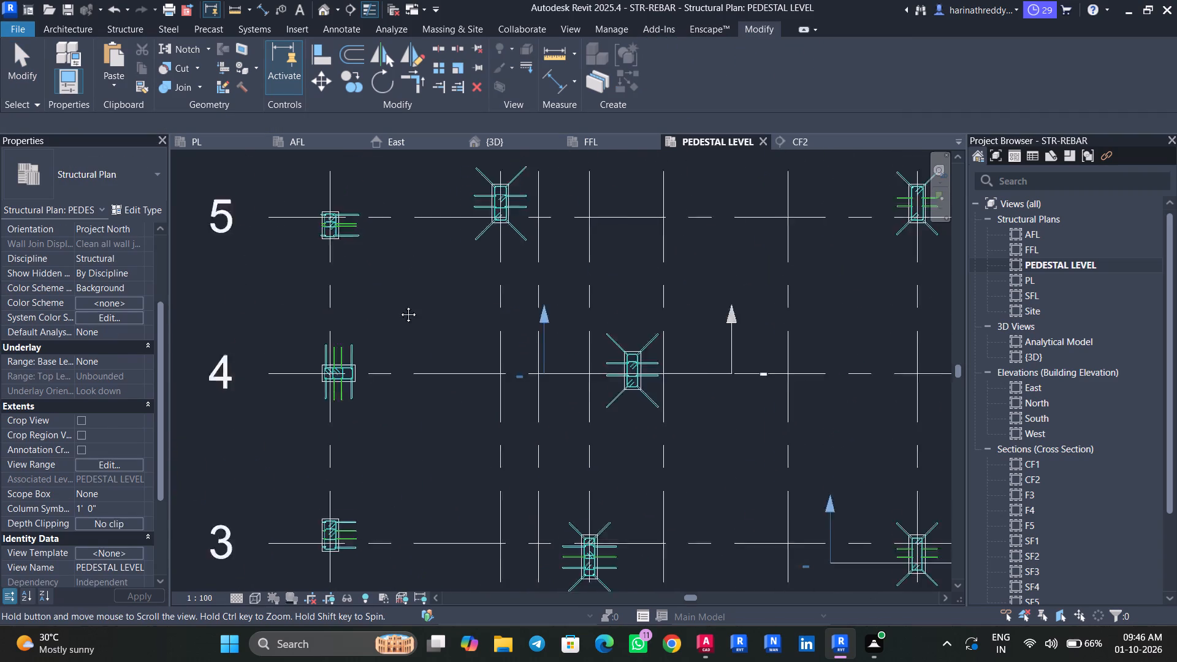
pyautogui.moveTo(399, 305); pyautogui.dragTo(394, 471, button='middle')
pyautogui.scroll(-1, 661, 386)
pyautogui.moveTo(661, 386); pyautogui.dragTo(406, 430, button='middle')
pyautogui.scroll(4, 642, 303)
pyautogui.scroll(-1, 644, 302)
pyautogui.scroll(7, 644, 302)
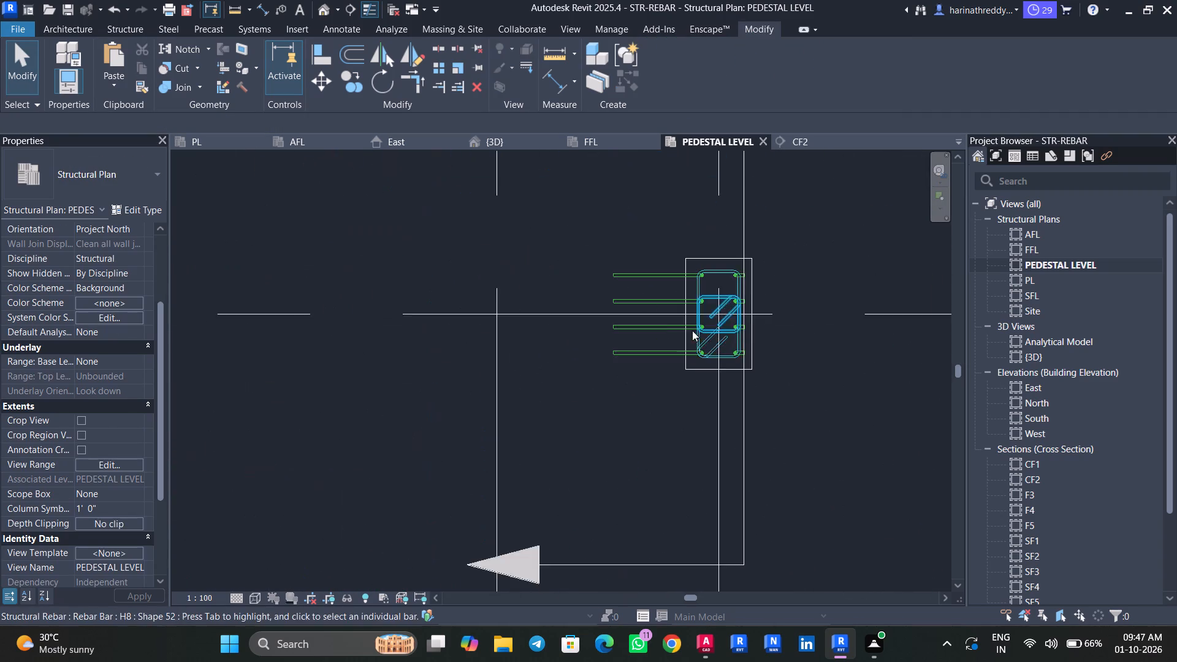
pyautogui.scroll(5, 692, 330)
pyautogui.click(697, 371)
pyautogui.scroll(-9, 697, 371)
pyautogui.press('Escape')
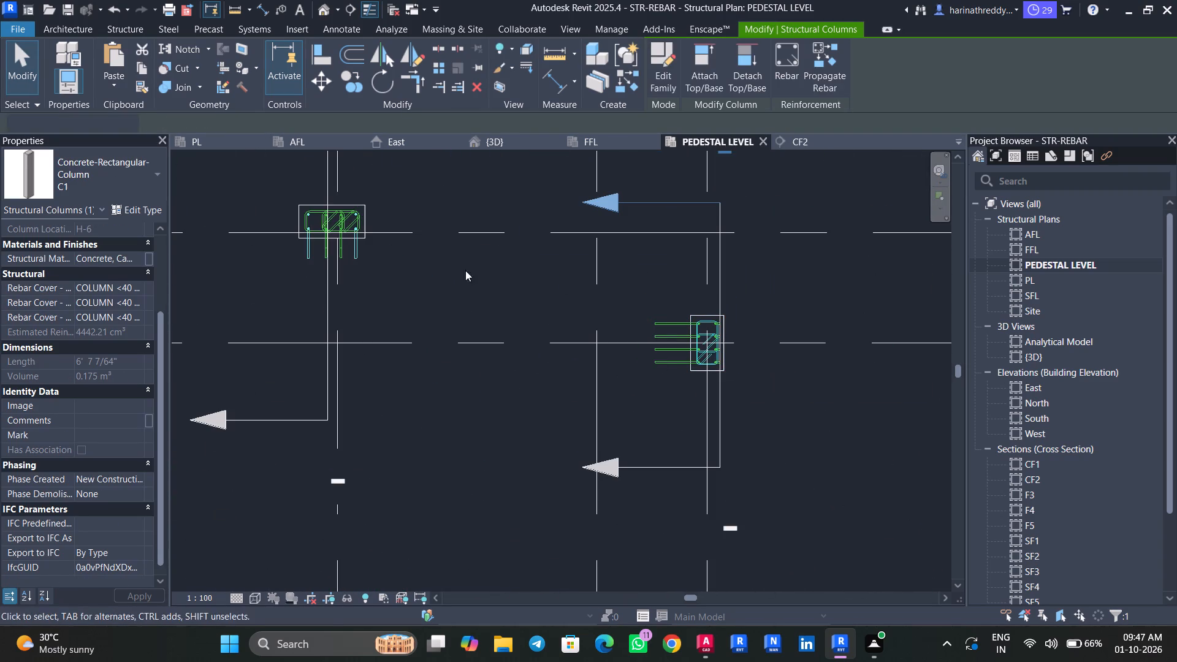
pyautogui.press('Escape')
# Propagate the rebar from the C2 column at F-7 to the C2 column at H-1, aligned by host.
pyautogui.click(364, 215)
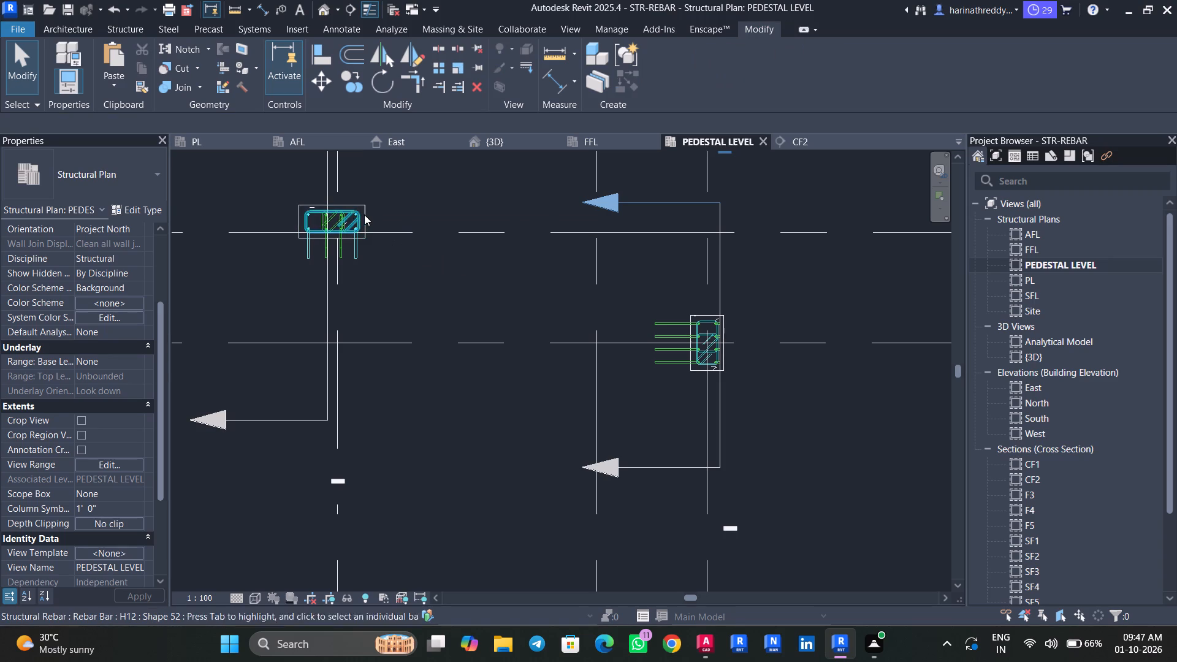
pyautogui.press('Escape')
pyautogui.press('Escape')
pyautogui.scroll(4, 357, 202)
pyautogui.click(368, 208)
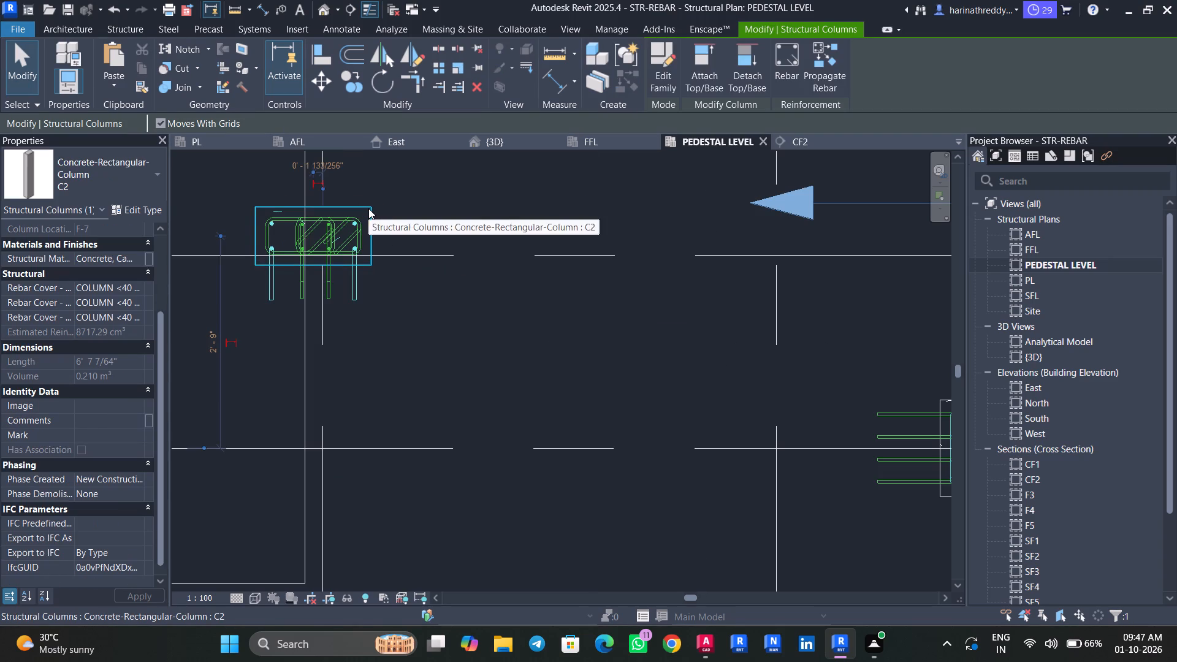
pyautogui.click(810, 86)
pyautogui.scroll(-7, 508, 282)
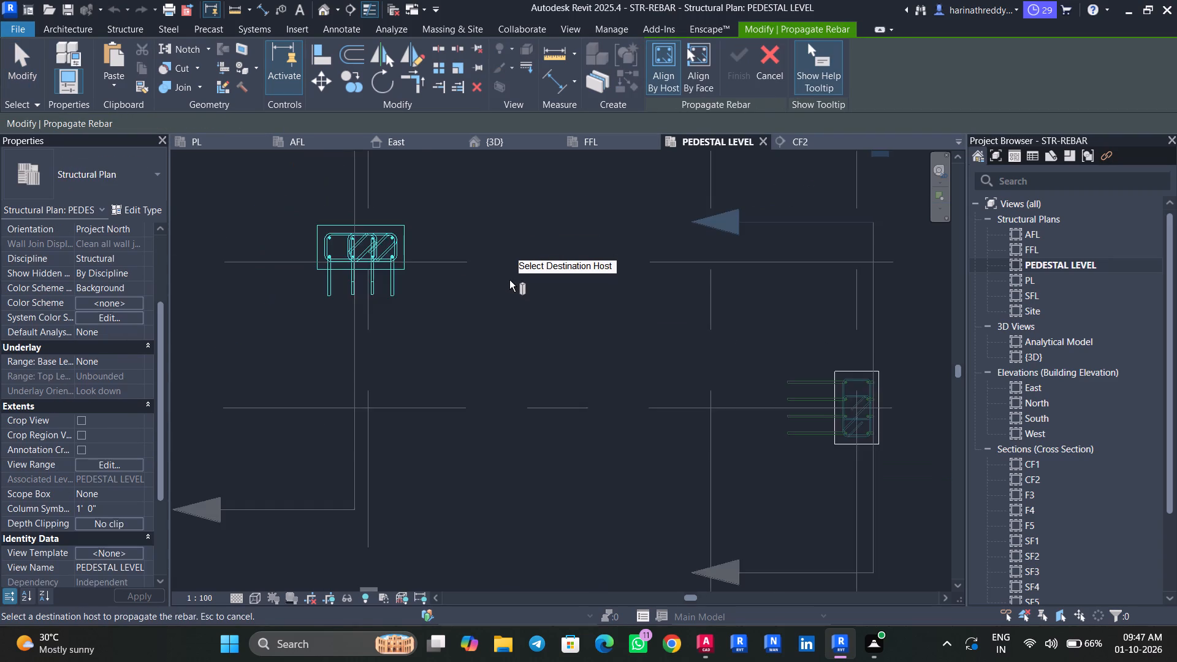
pyautogui.scroll(-16, 509, 280)
pyautogui.moveTo(563, 476); pyautogui.dragTo(571, 399, button='middle')
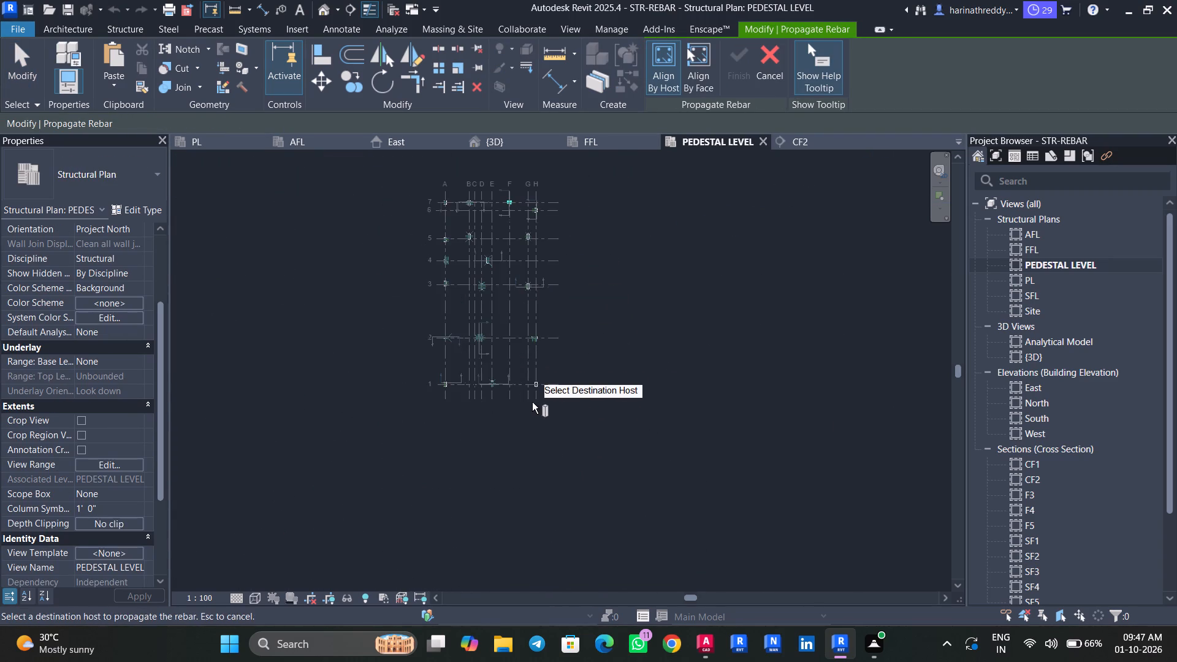
pyautogui.scroll(8, 538, 392)
pyautogui.click(535, 380)
pyautogui.scroll(10, 535, 380)
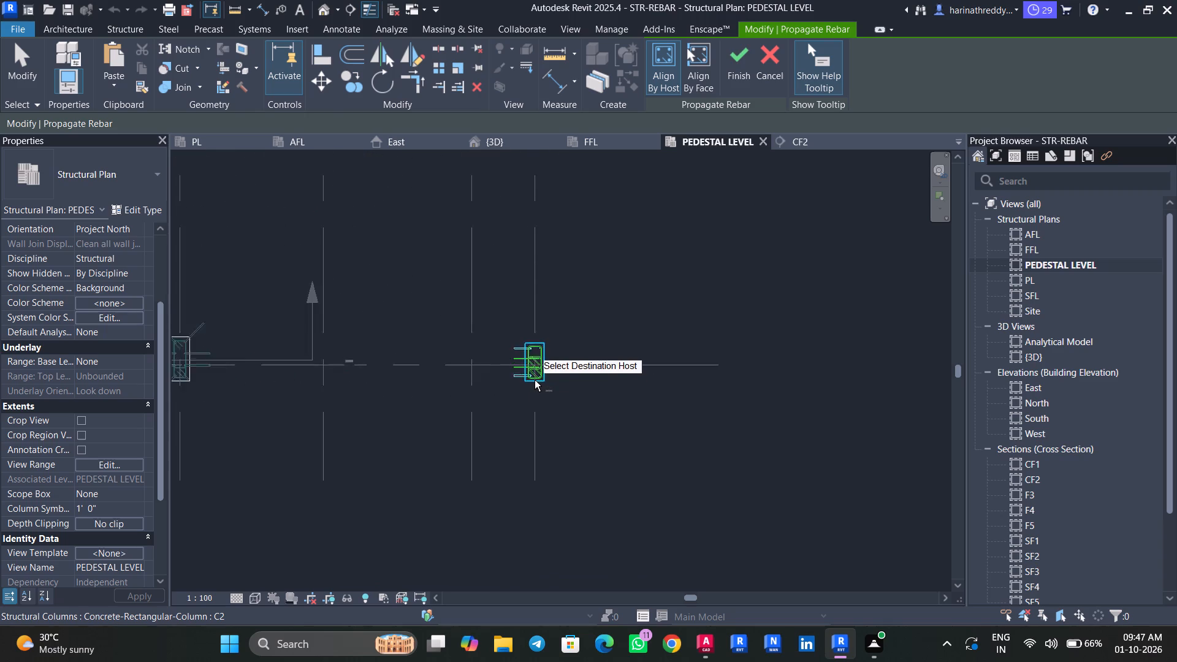
pyautogui.scroll(1, 535, 380)
pyautogui.click(742, 58)
# Select all instances of the H12 rebar from the outer tie at H-1 and open their view visibility settings.
pyautogui.scroll(4, 527, 319)
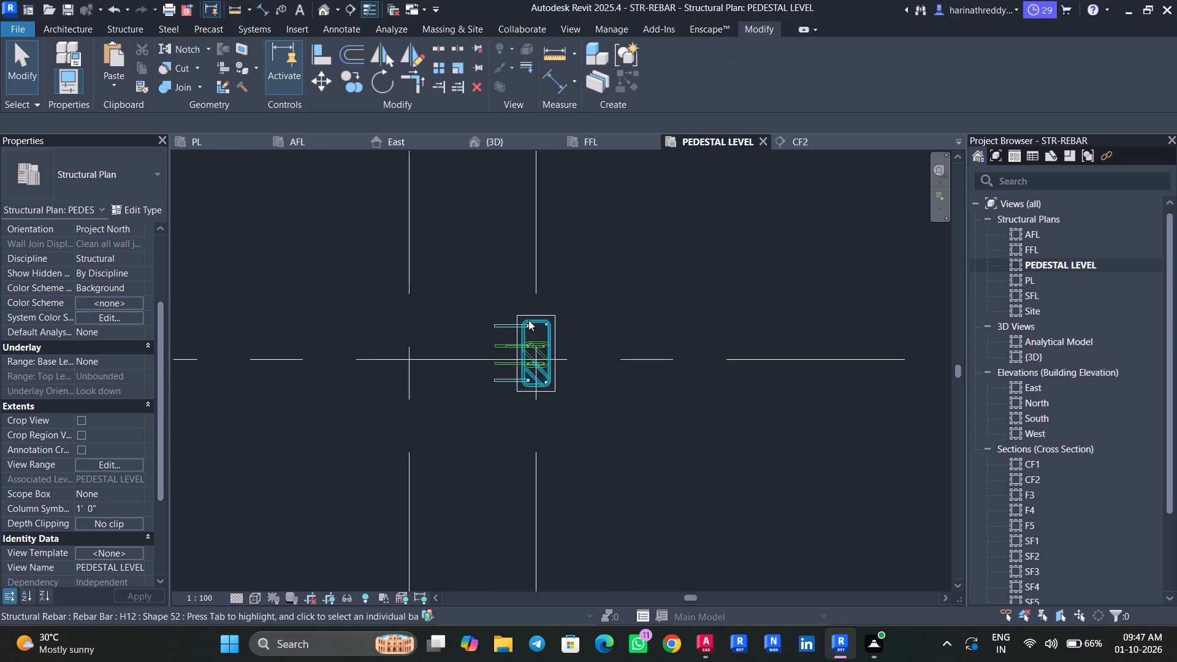
pyautogui.scroll(2, 528, 320)
pyautogui.press('Escape')
pyautogui.press('Escape')
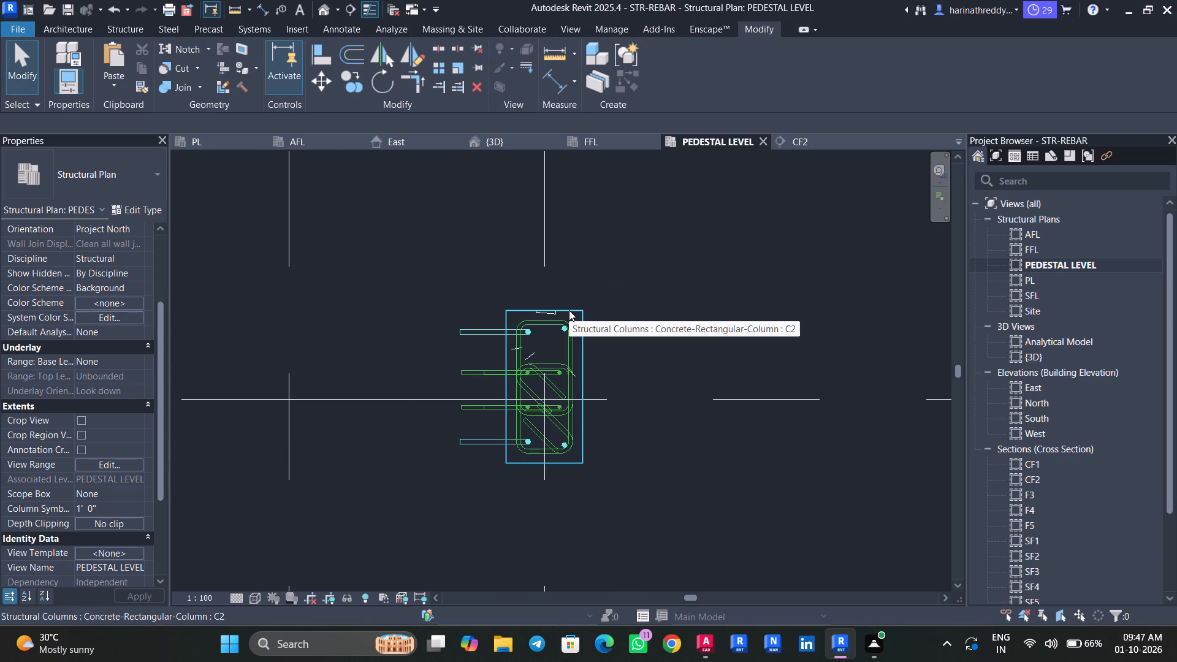
pyautogui.write('SA')
pyautogui.click(571, 351)
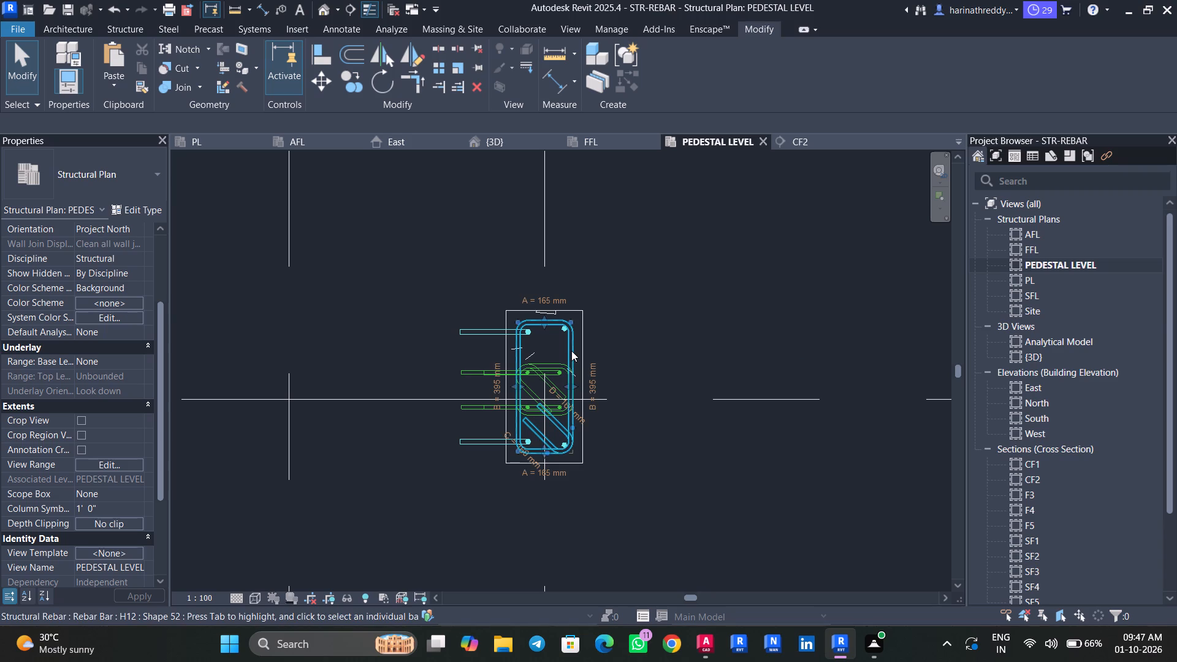
pyautogui.write('SA')
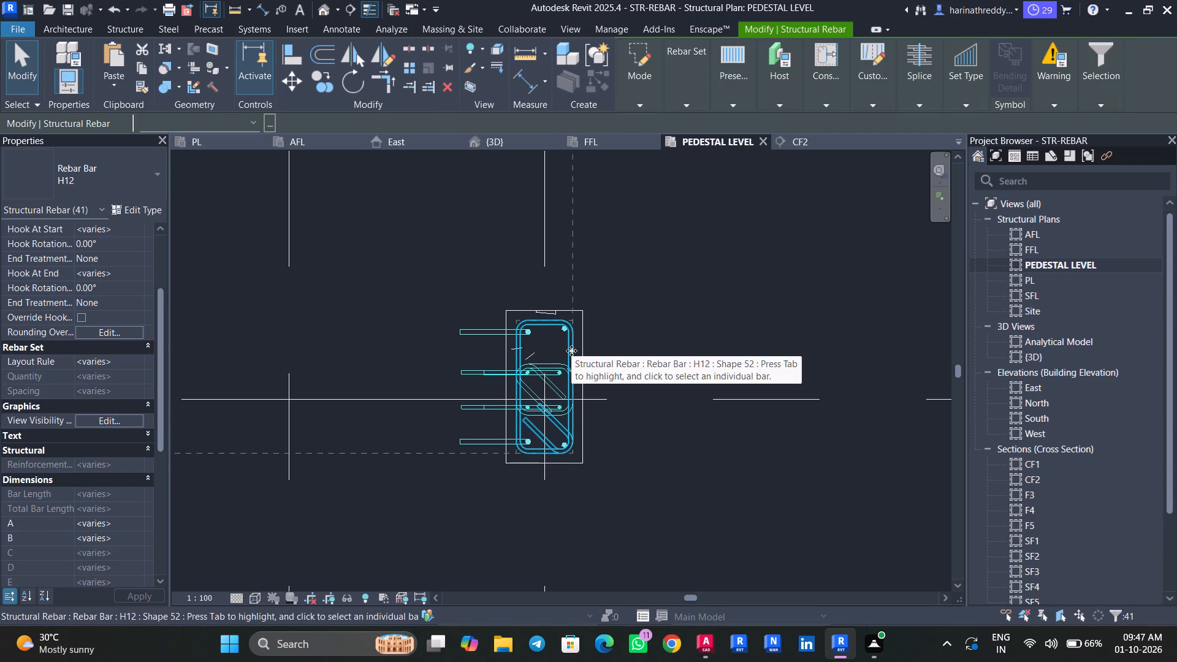
pyautogui.click(134, 418)
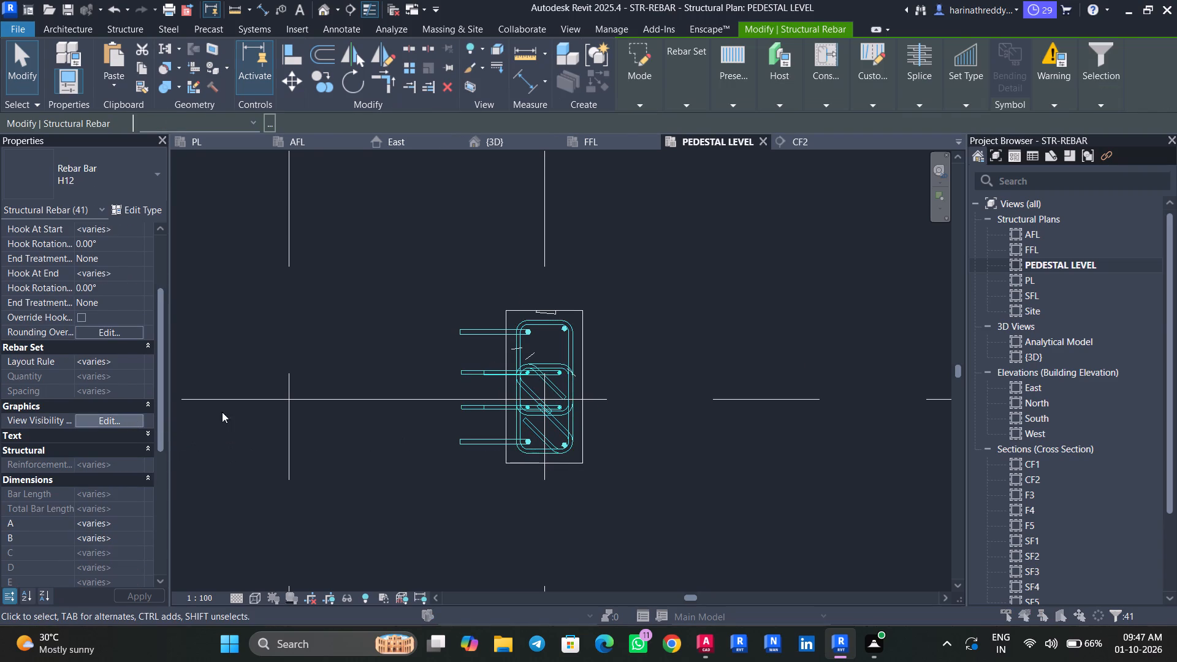
pyautogui.click(655, 461)
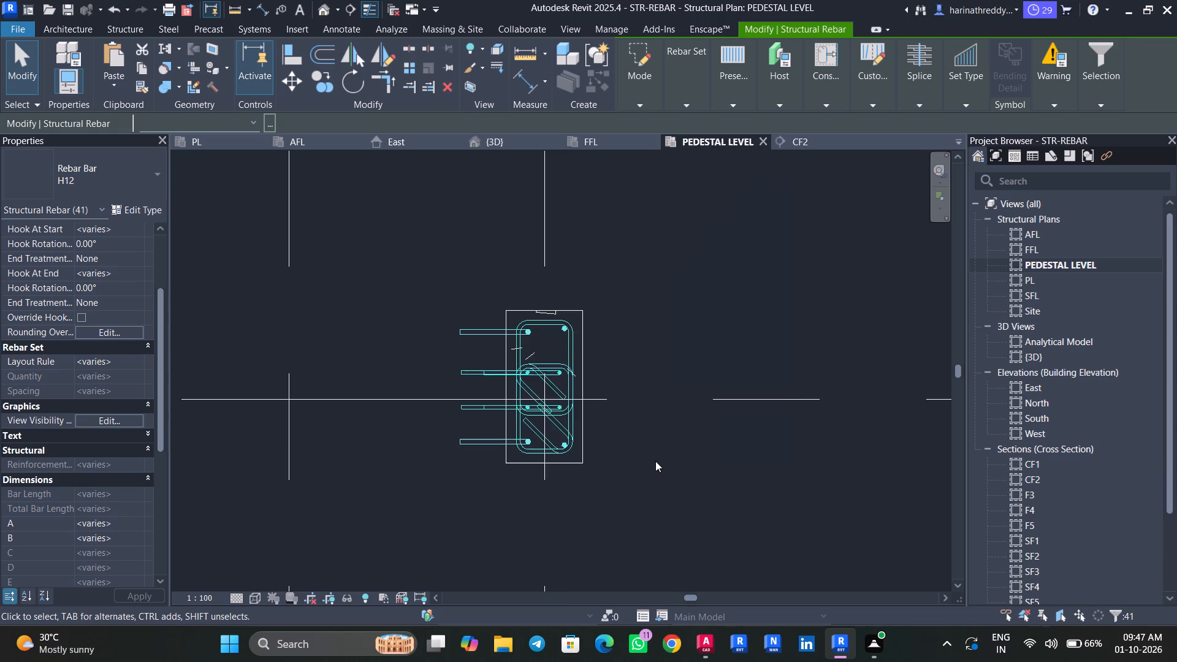
pyautogui.press('Escape')
pyautogui.press('Escape')
# Examine the propagated reinforcement in the H-1 column and its pedestal from several angles in the 3D view.
pyautogui.click(506, 145)
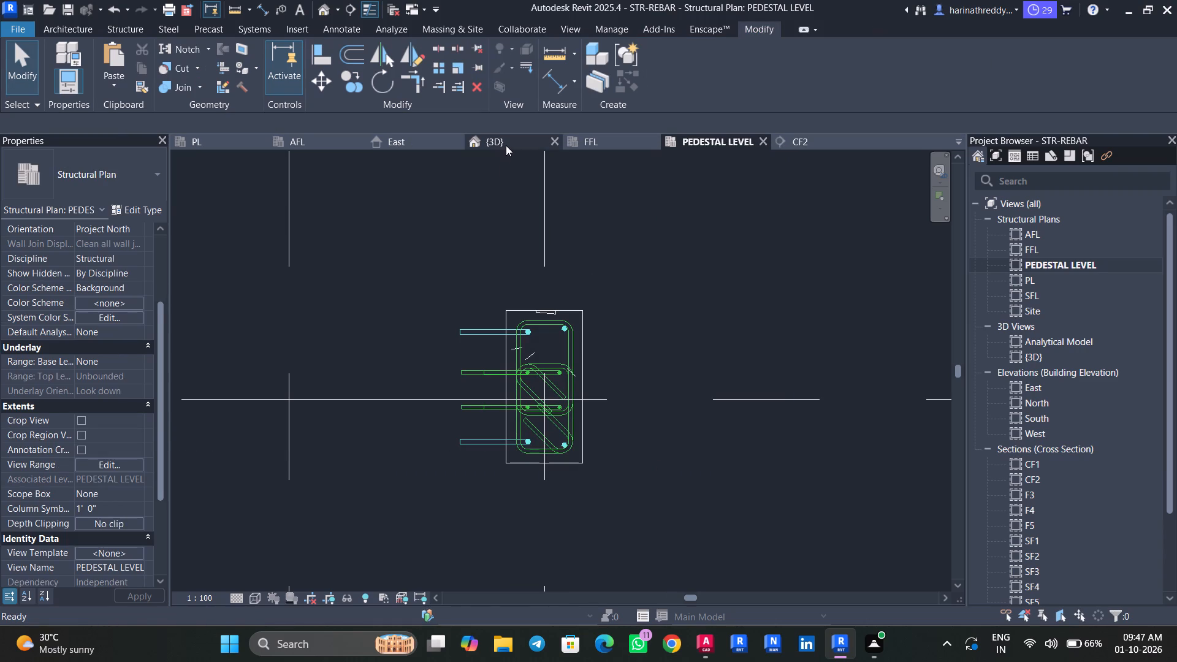
pyautogui.scroll(-13, 428, 403)
pyautogui.moveTo(410, 419); pyautogui.dragTo(408, 399, button='middle')
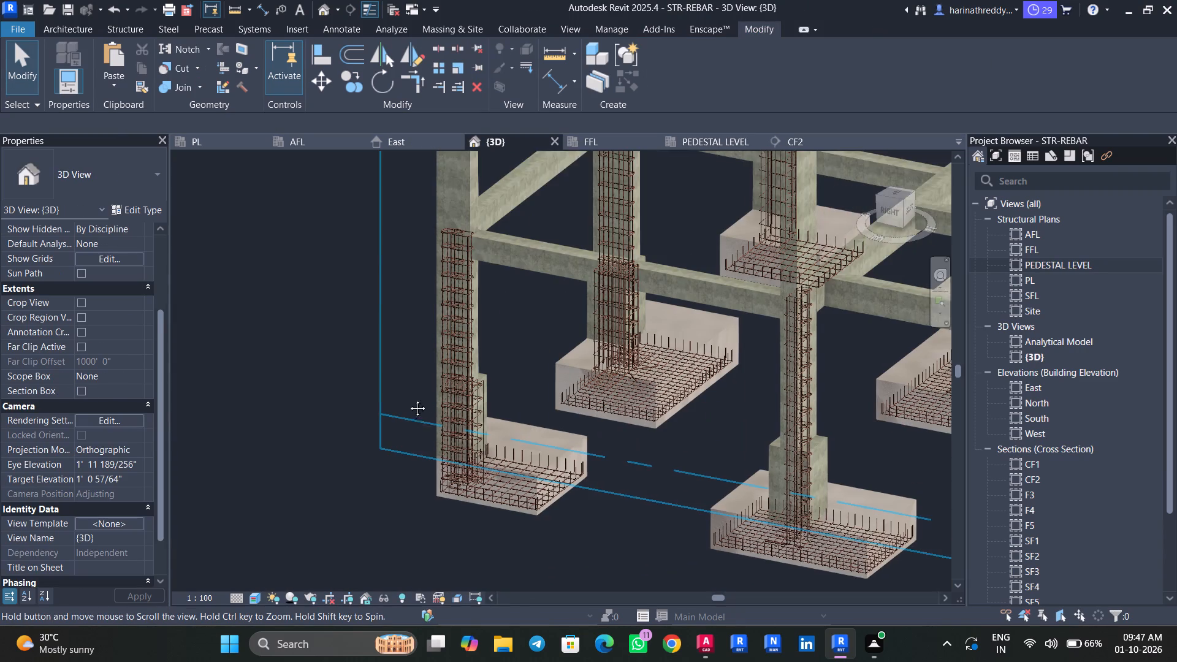
pyautogui.moveTo(408, 399); pyautogui.dragTo(406, 384, button='middle')
pyautogui.scroll(8, 444, 465)
pyautogui.scroll(-12, 390, 484)
pyautogui.moveTo(521, 516); pyautogui.dragTo(414, 506, button='middle')
pyautogui.scroll(2, 529, 436)
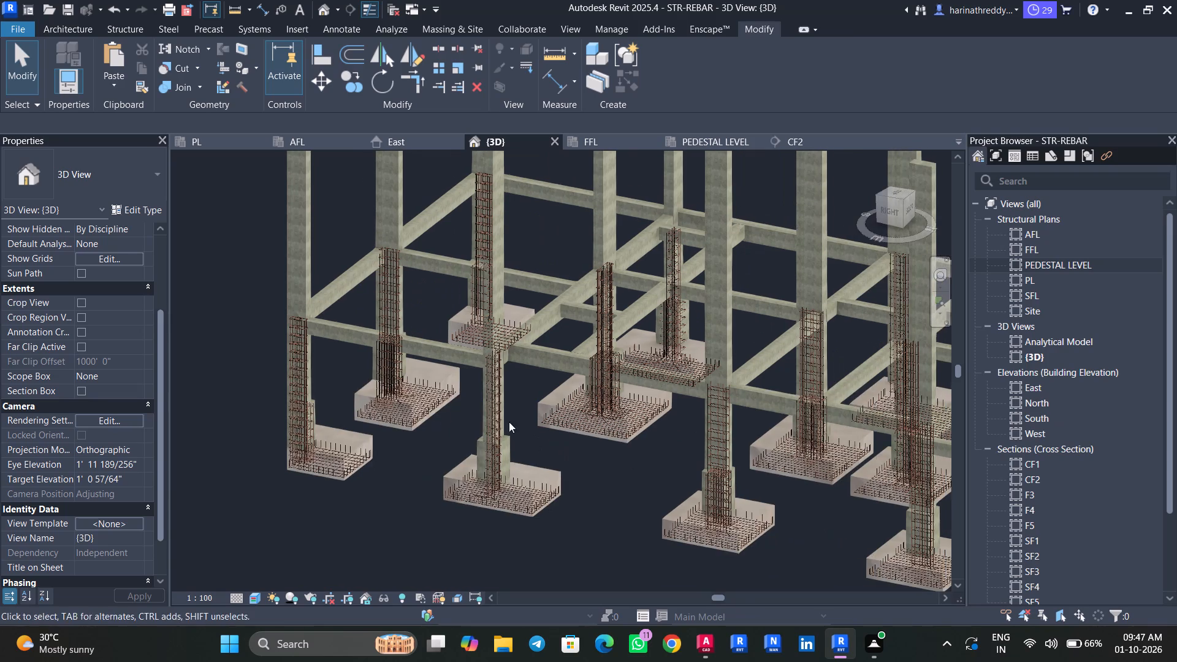
pyautogui.scroll(10, 509, 422)
pyautogui.moveTo(653, 473); pyautogui.dragTo(375, 353, button='middle')
pyautogui.scroll(-9, 385, 356)
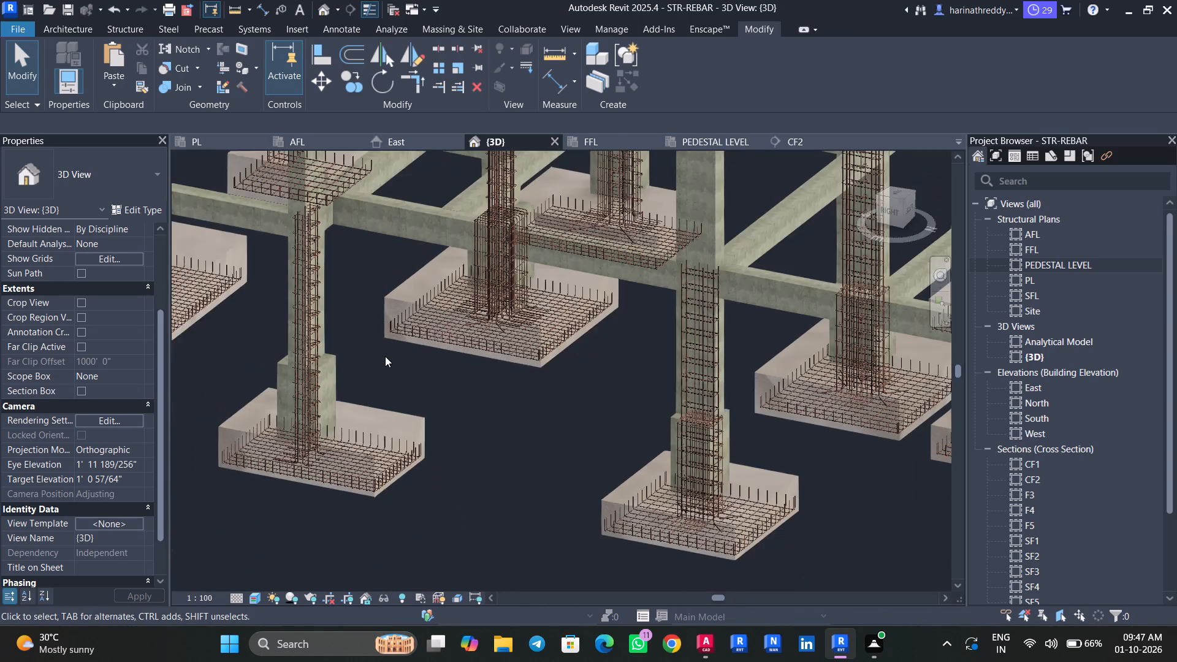
pyautogui.scroll(-2, 385, 356)
pyautogui.keyDown('shift'); pyautogui.moveTo(706, 531); pyautogui.dragTo(620, 485, button='middle'); pyautogui.keyUp('shift')
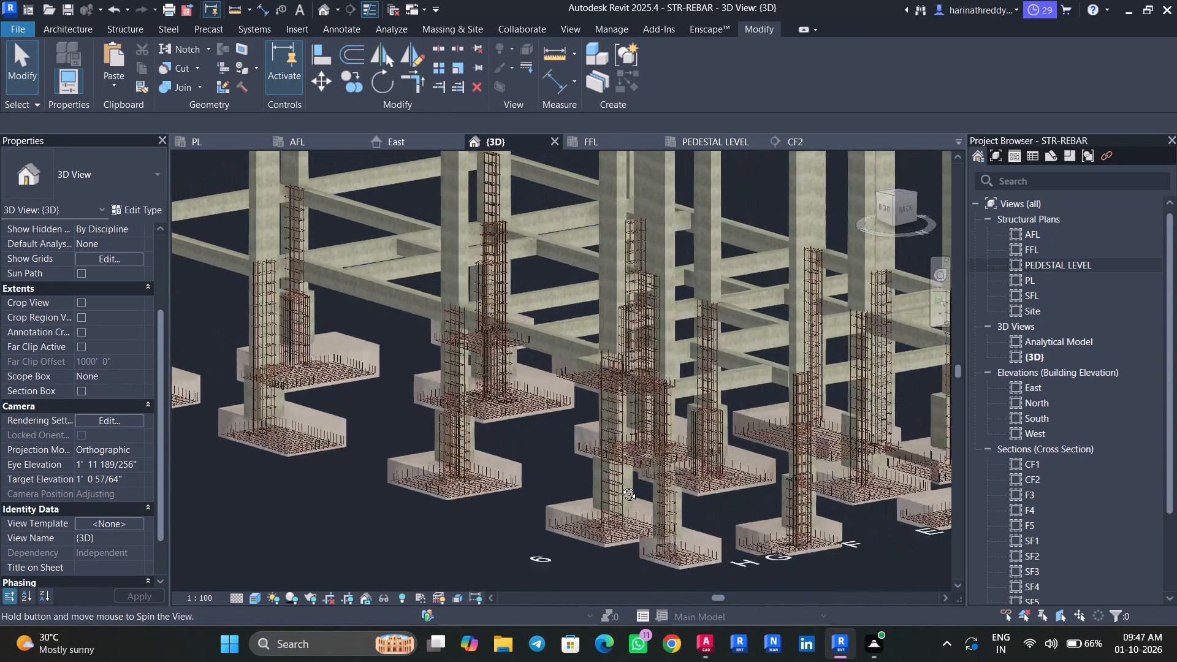
pyautogui.keyDown('shift'); pyautogui.moveTo(620, 485); pyautogui.dragTo(467, 496, button='middle'); pyautogui.keyUp('shift')
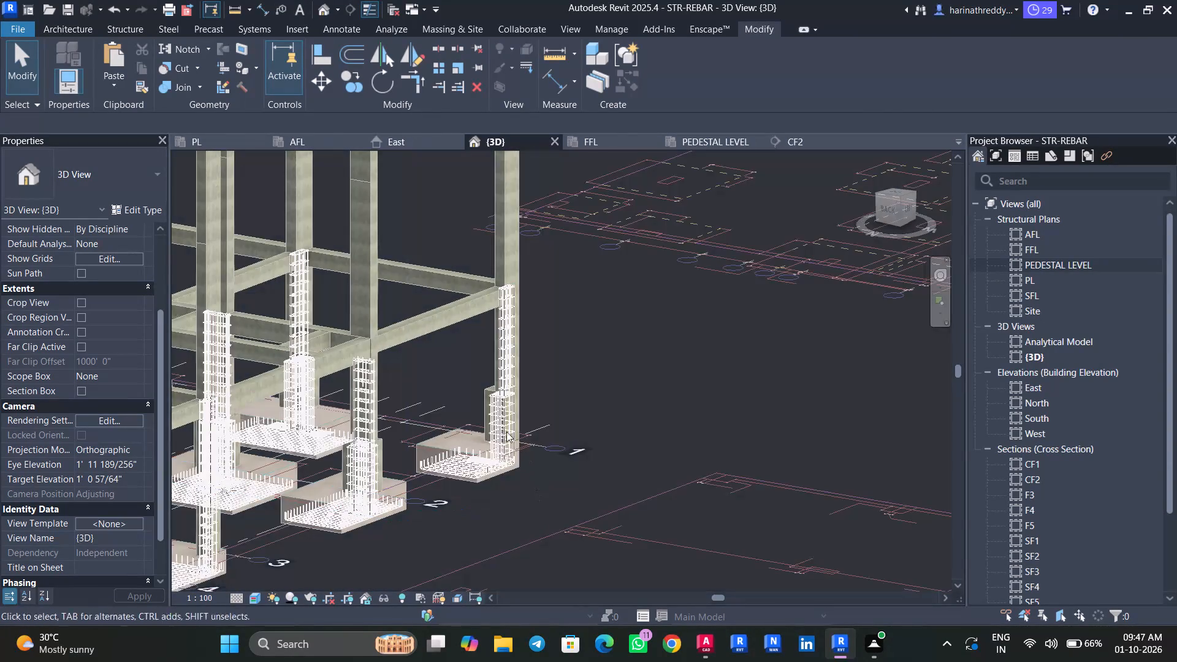
pyautogui.scroll(1, 476, 413)
pyautogui.scroll(-1, 476, 413)
pyautogui.scroll(4, 476, 412)
pyautogui.scroll(-1, 477, 411)
pyautogui.scroll(8, 477, 411)
pyautogui.middleClick(764, 409)
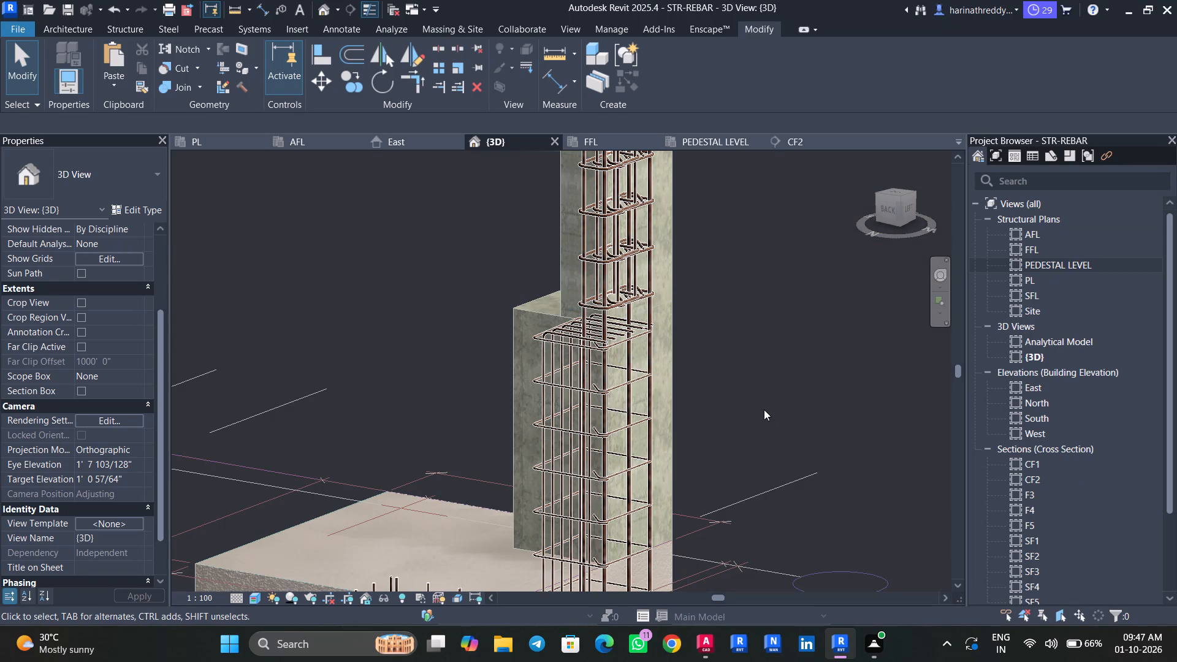
# Save the project.
pyautogui.hotkey('ctrl', 's')
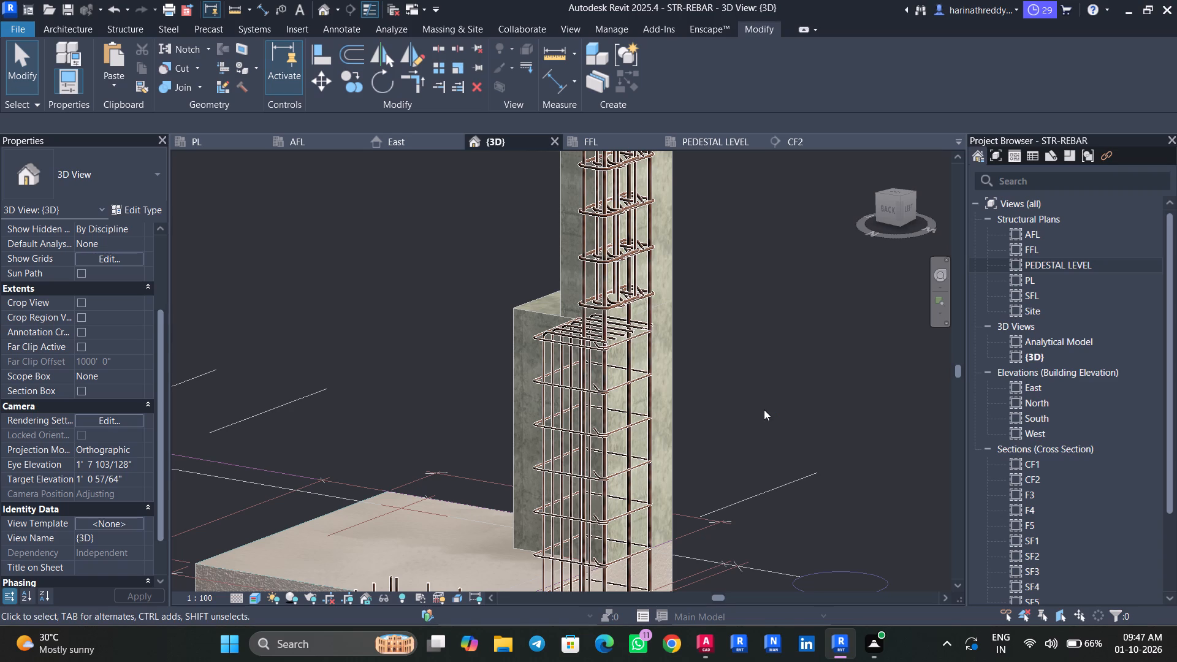
# Examine the column, pedestal and footing reinforcement along grids 1 to 7 in the 3D view.
pyautogui.scroll(-11, 764, 409)
pyautogui.moveTo(764, 409); pyautogui.dragTo(771, 303, button='middle')
pyautogui.scroll(1, 764, 409)
pyautogui.moveTo(616, 472); pyautogui.dragTo(658, 458, button='middle')
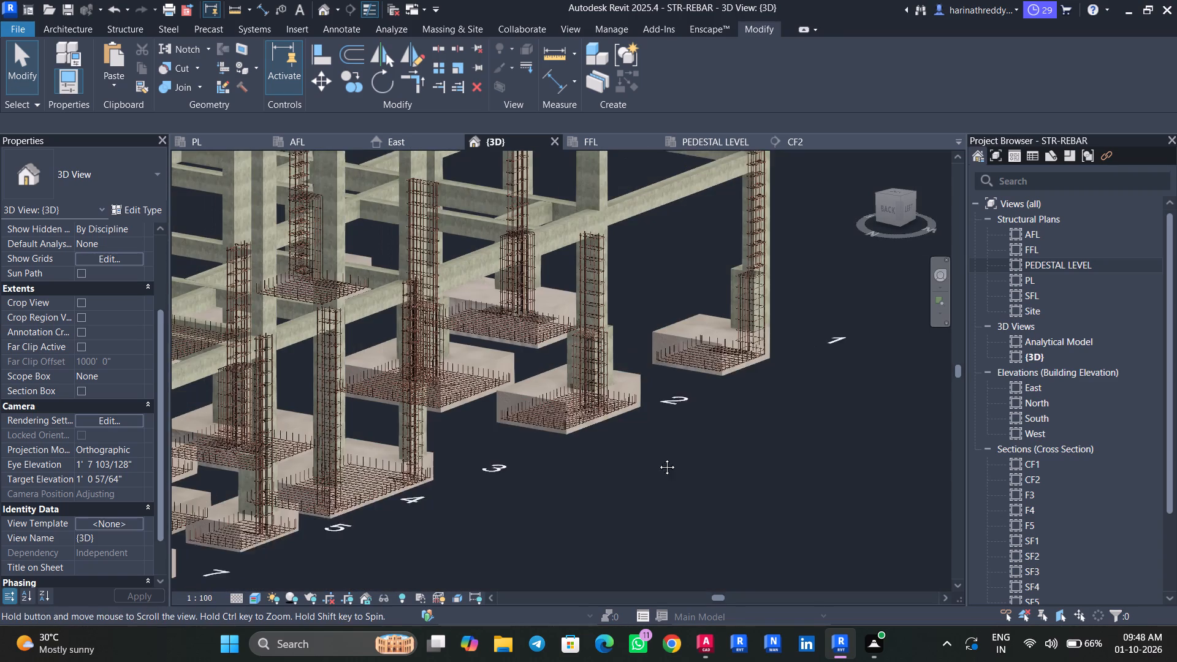
pyautogui.moveTo(658, 458); pyautogui.dragTo(679, 458, button='middle')
pyautogui.scroll(12, 422, 421)
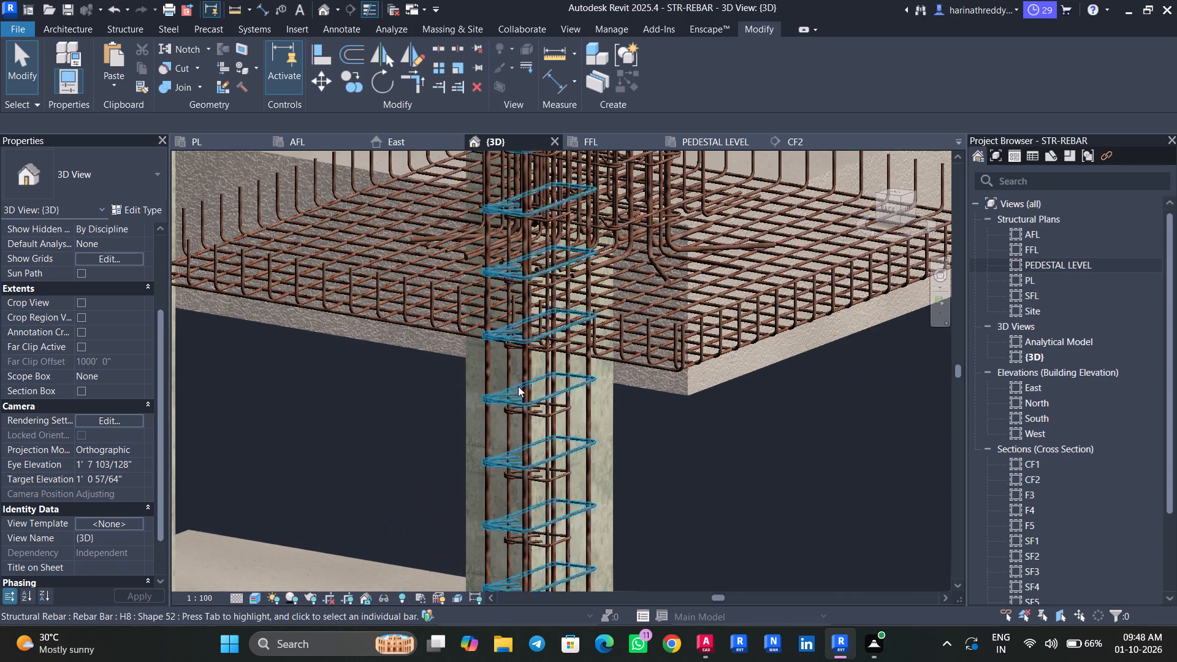
pyautogui.scroll(-8, 609, 389)
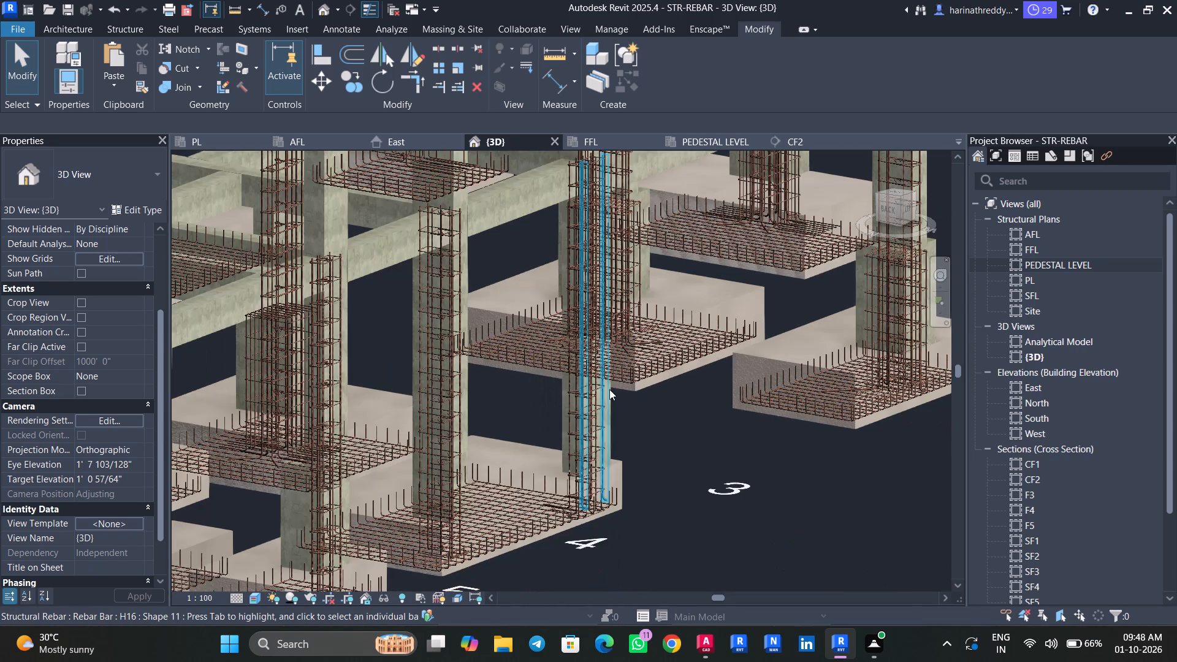
# Examine the footing and column reinforcement along grids 3 to 7 from several angles in the 3D view.
pyautogui.moveTo(677, 492); pyautogui.dragTo(787, 490, button='middle')
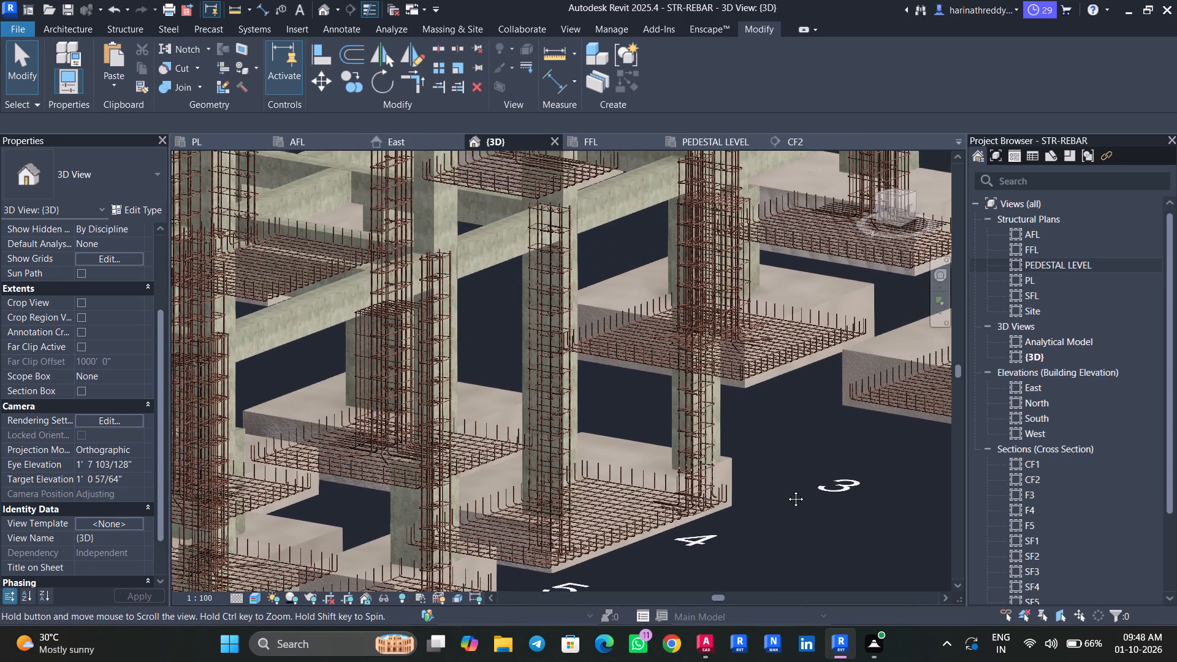
pyautogui.moveTo(787, 490); pyautogui.dragTo(879, 365, button='middle')
pyautogui.scroll(4, 508, 362)
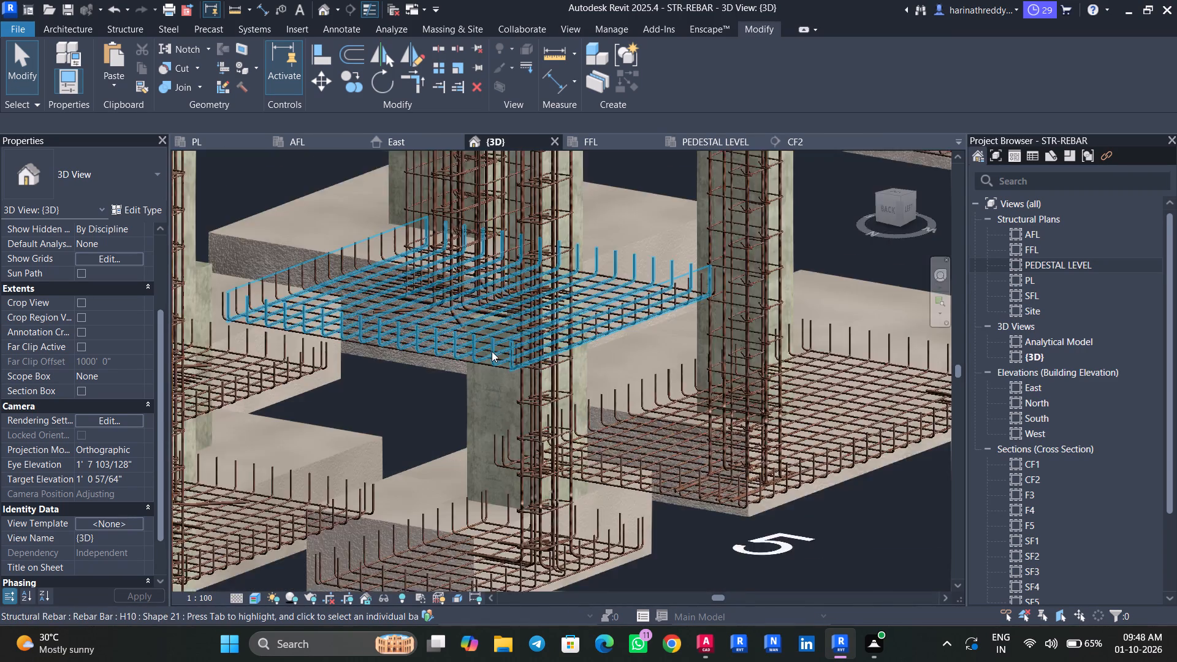
pyautogui.scroll(1, 492, 351)
pyautogui.scroll(-1, 492, 351)
pyautogui.scroll(2, 492, 351)
pyautogui.scroll(-9, 462, 394)
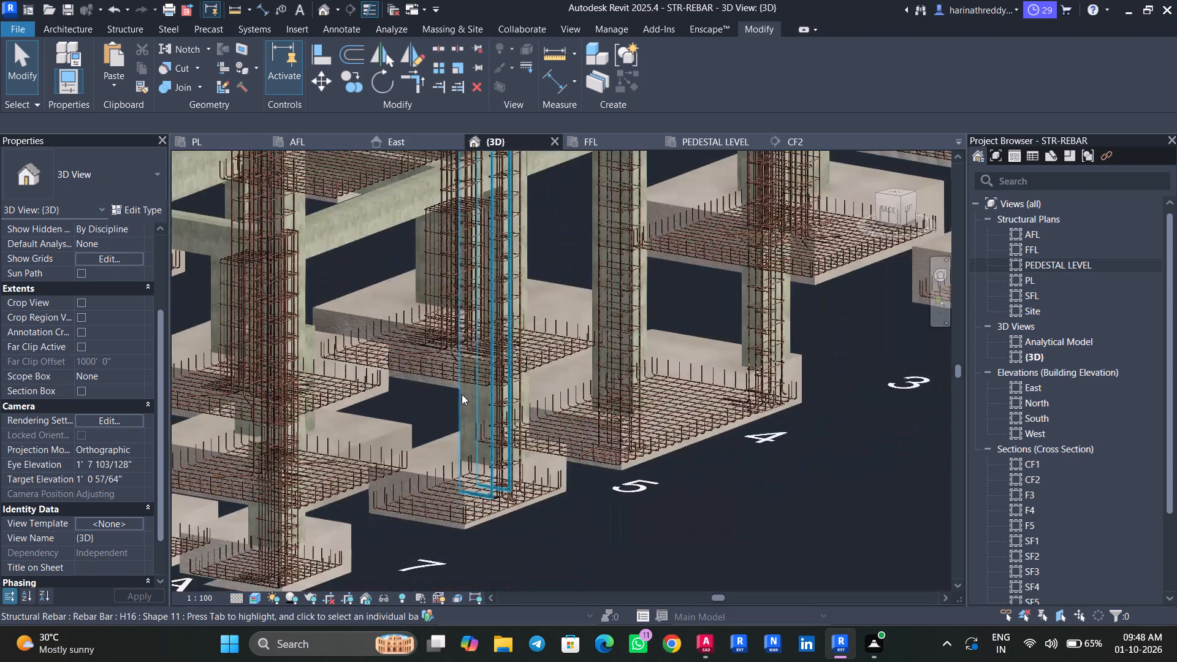
pyautogui.keyDown('shift'); pyautogui.moveTo(630, 501); pyautogui.dragTo(569, 503, button='middle'); pyautogui.keyUp('shift')
pyautogui.moveTo(555, 488); pyautogui.dragTo(598, 495, button='middle')
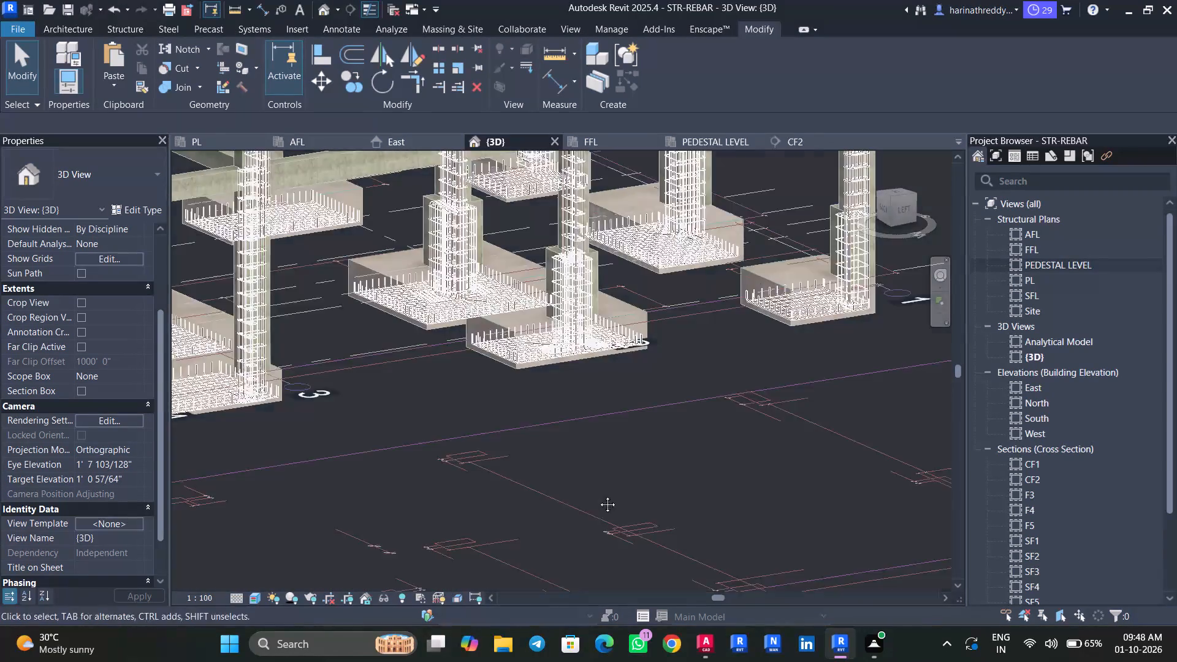
pyautogui.moveTo(598, 495); pyautogui.dragTo(771, 501, button='middle')
pyautogui.keyDown('shift'); pyautogui.moveTo(639, 479); pyautogui.dragTo(539, 487, button='middle'); pyautogui.keyUp('shift')
pyautogui.moveTo(540, 484); pyautogui.dragTo(931, 498, button='middle')
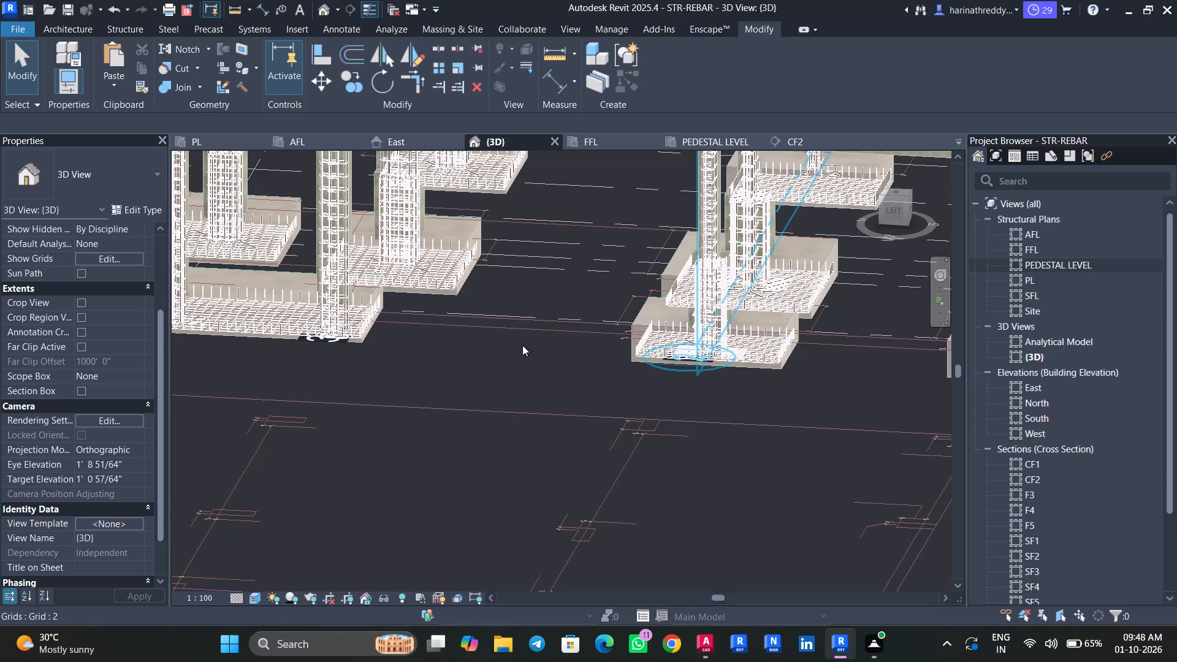
# Save the project.
pyautogui.hotkey('ctrl', 's')
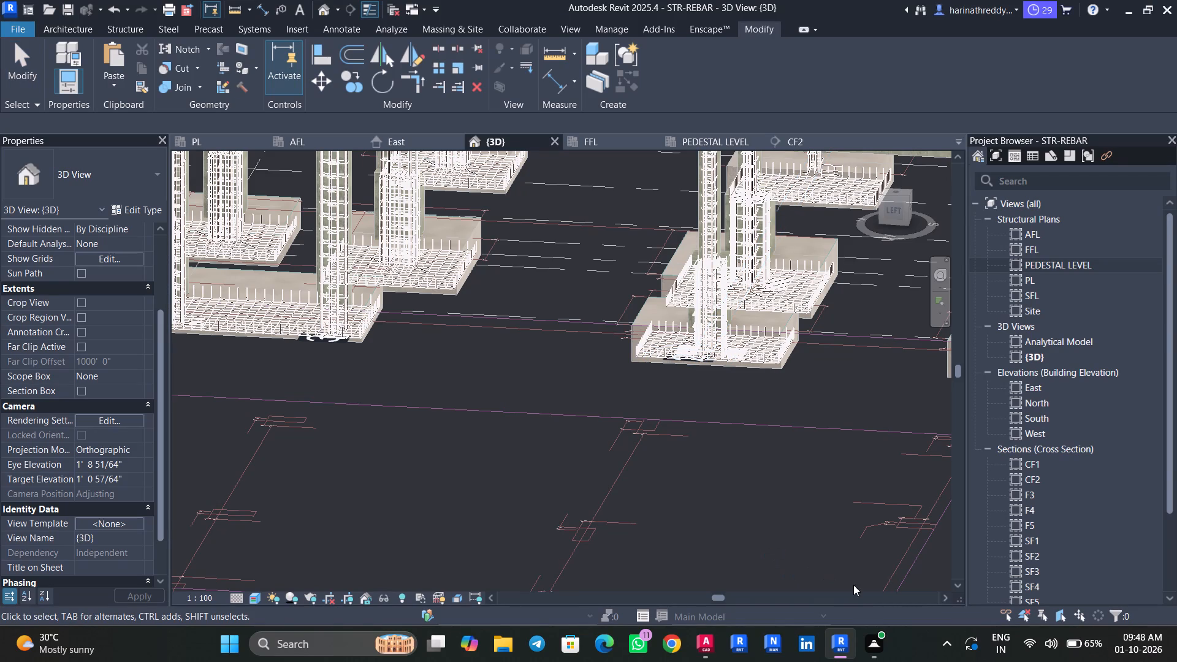
# Examine how the column and pedestal bars sit in the footings along grids 7 to 2, from low and raised angles.
pyautogui.scroll(-6, 715, 452)
pyautogui.moveTo(718, 452); pyautogui.dragTo(1005, 480, button='middle')
pyautogui.scroll(-4, 597, 400)
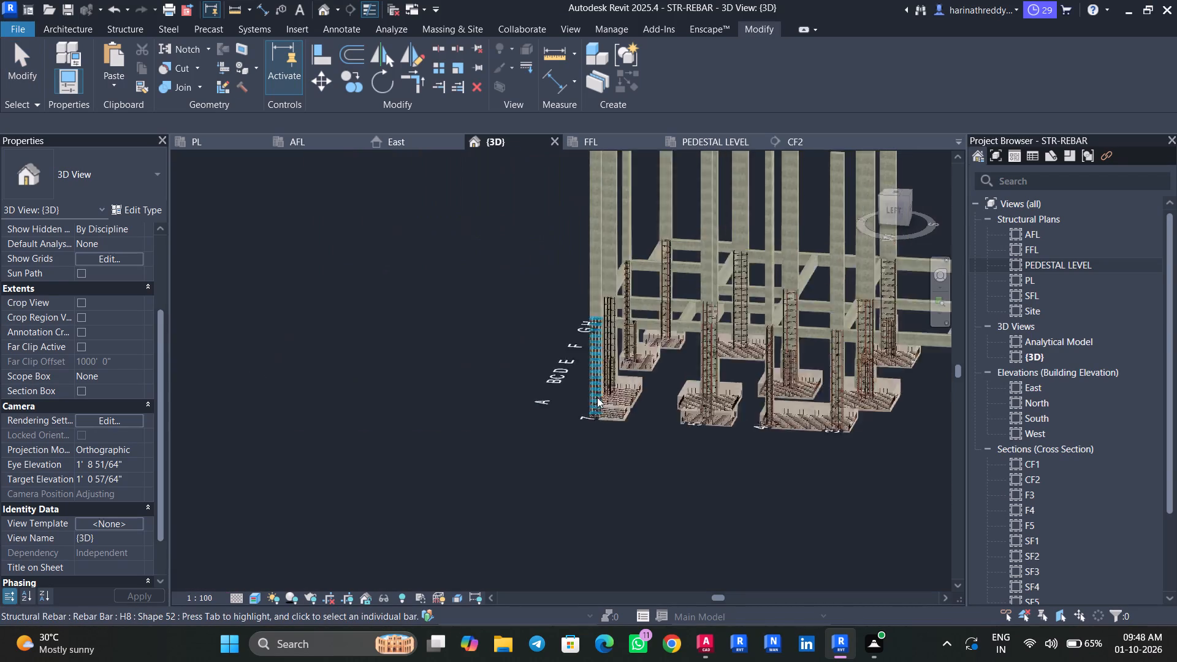
pyautogui.scroll(12, 627, 404)
pyautogui.scroll(-1, 661, 412)
pyautogui.scroll(3, 661, 412)
pyautogui.keyDown('shift'); pyautogui.scroll(1, 783, 520); pyautogui.keyUp('shift')
pyautogui.keyDown('shift'); pyautogui.moveTo(782, 520); pyautogui.dragTo(770, 512, button='middle'); pyautogui.keyUp('shift')
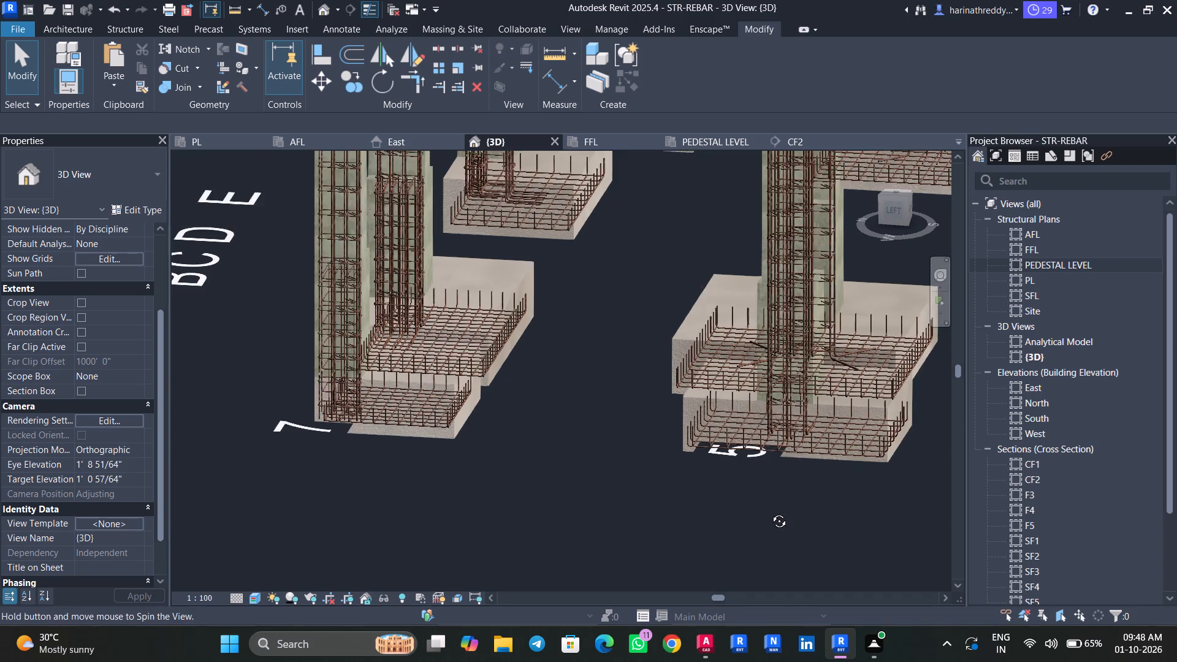
pyautogui.keyDown('shift'); pyautogui.moveTo(770, 512); pyautogui.dragTo(764, 506, button='middle'); pyautogui.keyUp('shift')
pyautogui.scroll(-1, 765, 507)
pyautogui.moveTo(753, 483); pyautogui.dragTo(638, 503, button='middle')
pyautogui.keyDown('shift'); pyautogui.moveTo(646, 504); pyautogui.dragTo(599, 498, button='middle'); pyautogui.keyUp('shift')
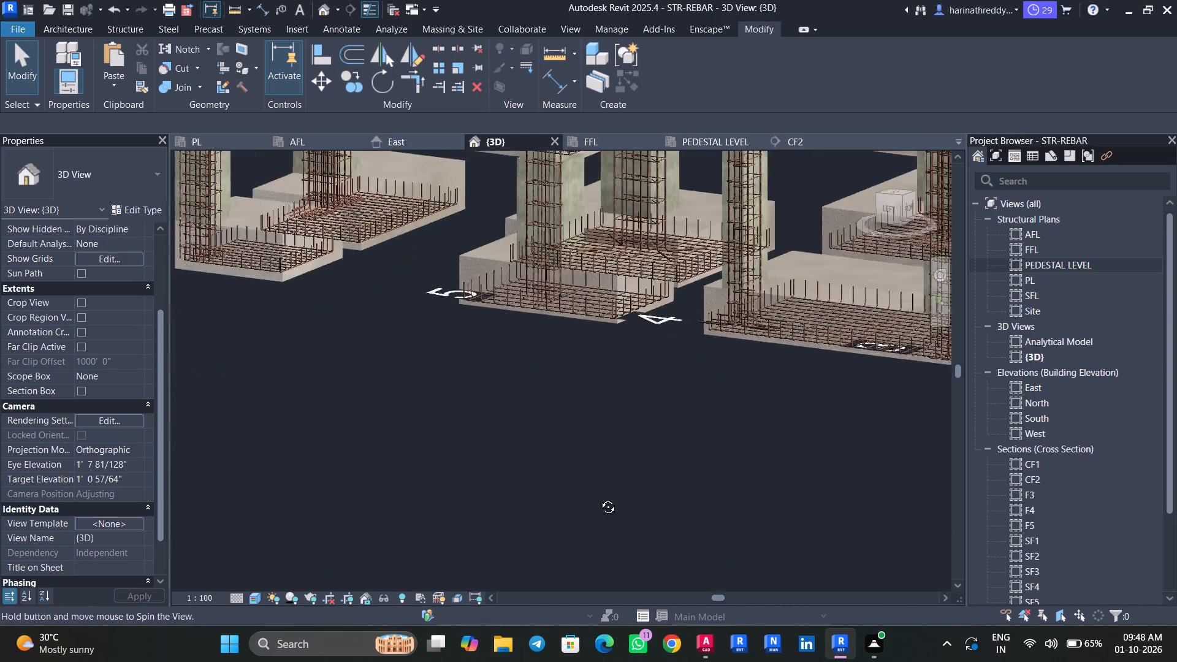
pyautogui.keyDown('shift'); pyautogui.moveTo(599, 498); pyautogui.dragTo(566, 433, button='middle'); pyautogui.keyUp('shift')
pyautogui.moveTo(569, 411); pyautogui.dragTo(565, 416, button='middle')
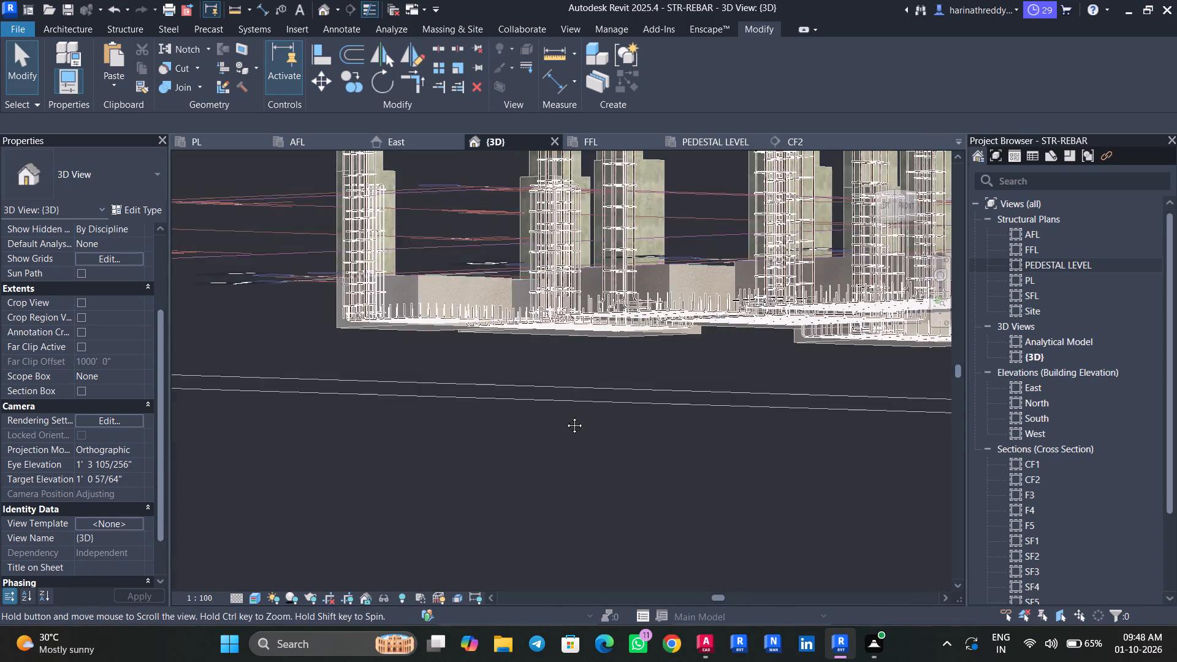
pyautogui.moveTo(565, 416); pyautogui.dragTo(501, 553, button='middle')
pyautogui.keyDown('shift'); pyautogui.moveTo(539, 484); pyautogui.dragTo(501, 511, button='middle'); pyautogui.keyUp('shift')
pyautogui.moveTo(585, 408); pyautogui.dragTo(461, 501, button='middle')
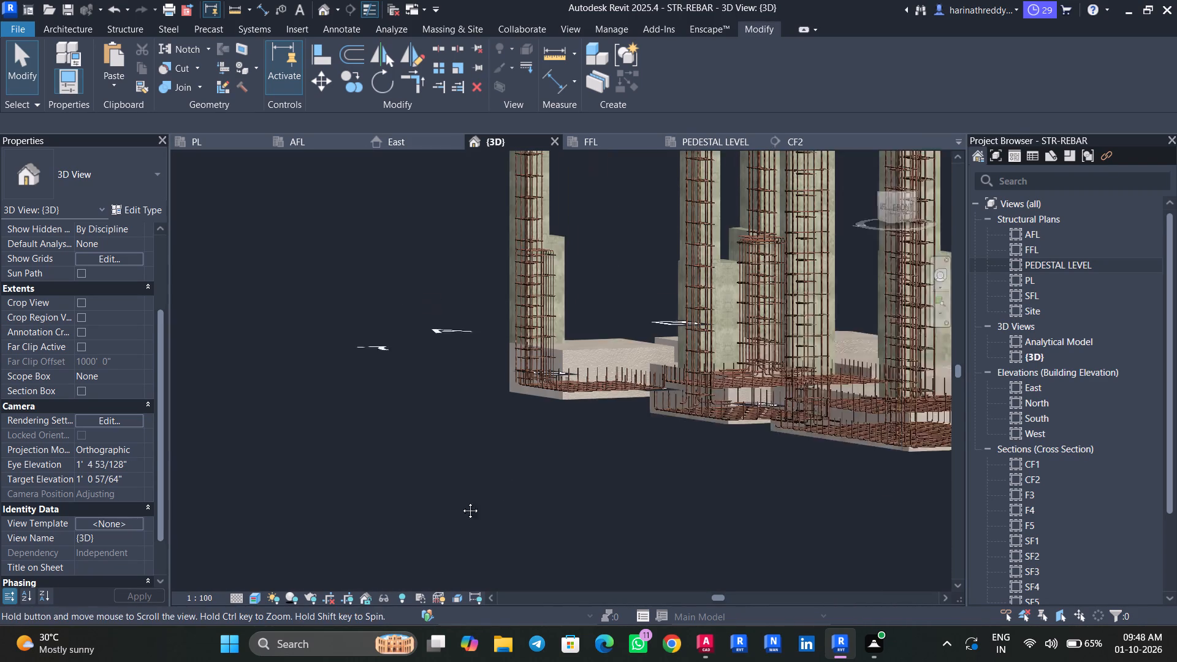
pyautogui.moveTo(461, 501); pyautogui.dragTo(414, 543, button='middle')
pyautogui.keyDown('shift'); pyautogui.moveTo(454, 482); pyautogui.dragTo(454, 538, button='middle'); pyautogui.keyUp('shift')
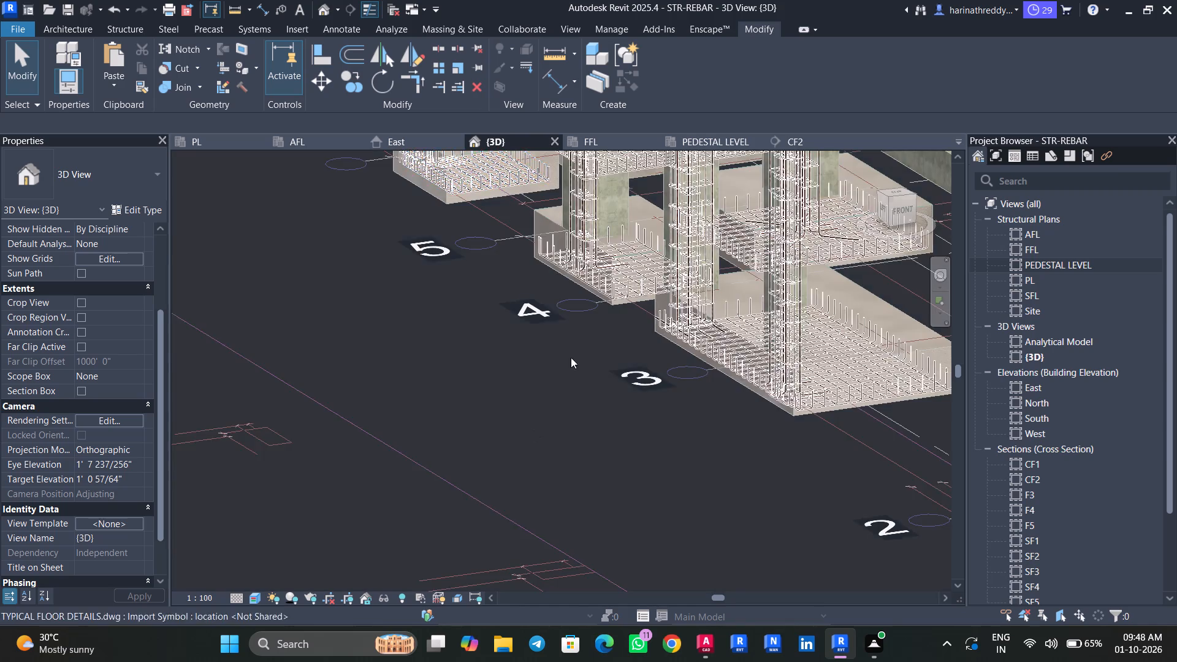
pyautogui.moveTo(571, 351); pyautogui.dragTo(498, 530, button='middle')
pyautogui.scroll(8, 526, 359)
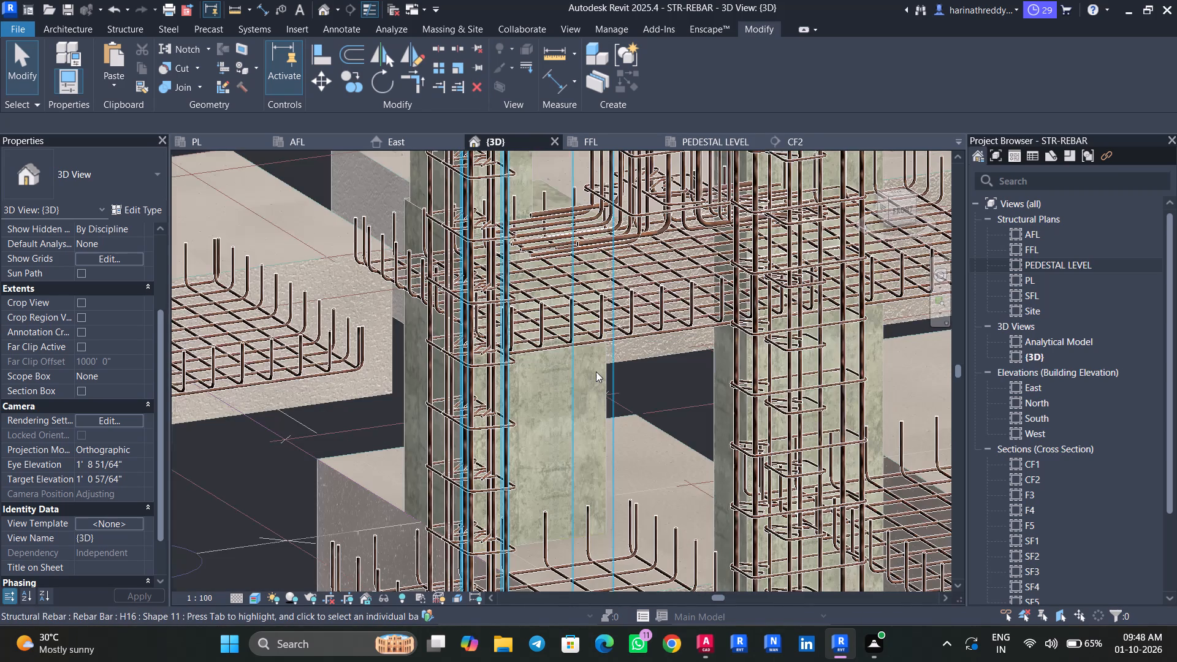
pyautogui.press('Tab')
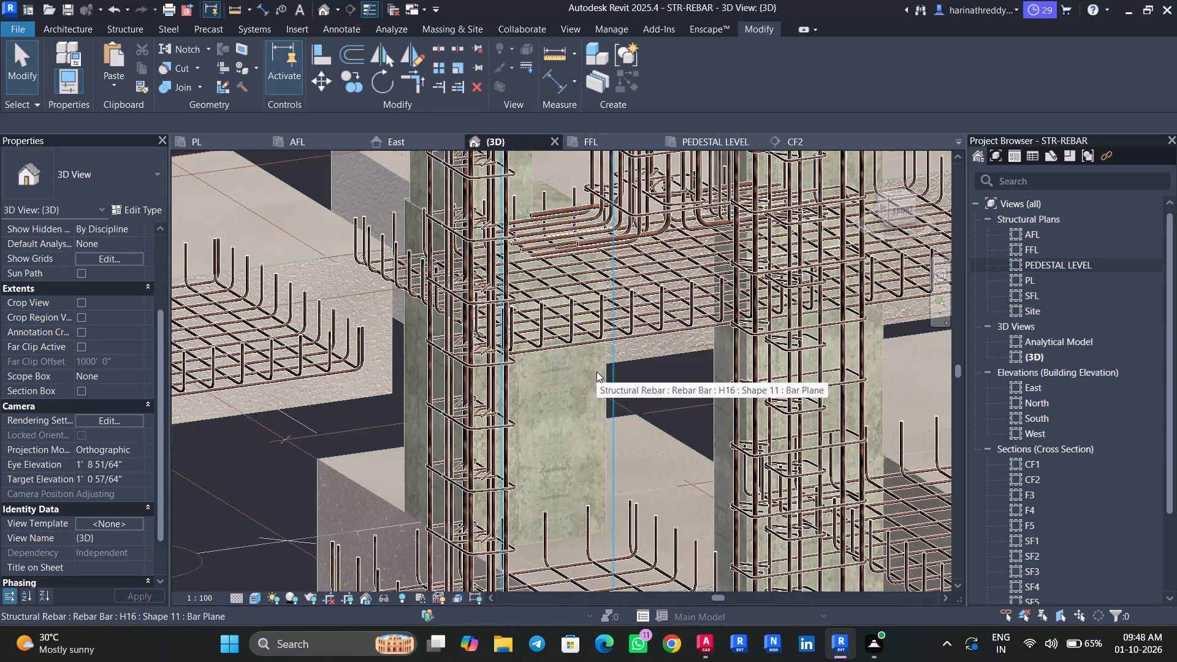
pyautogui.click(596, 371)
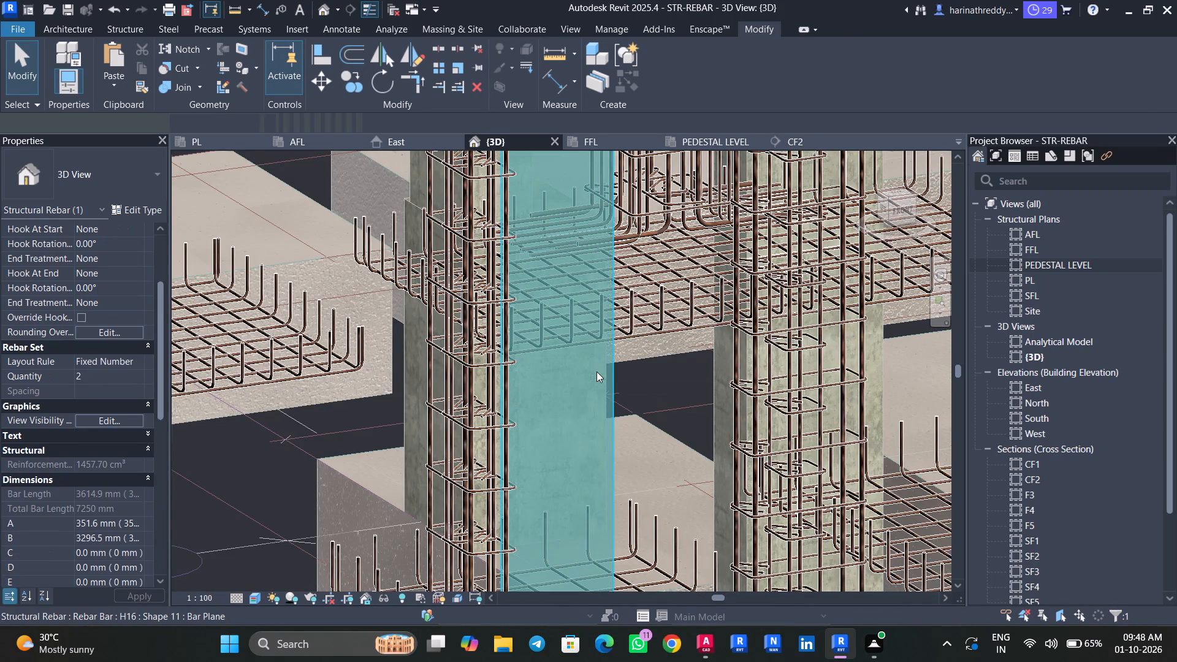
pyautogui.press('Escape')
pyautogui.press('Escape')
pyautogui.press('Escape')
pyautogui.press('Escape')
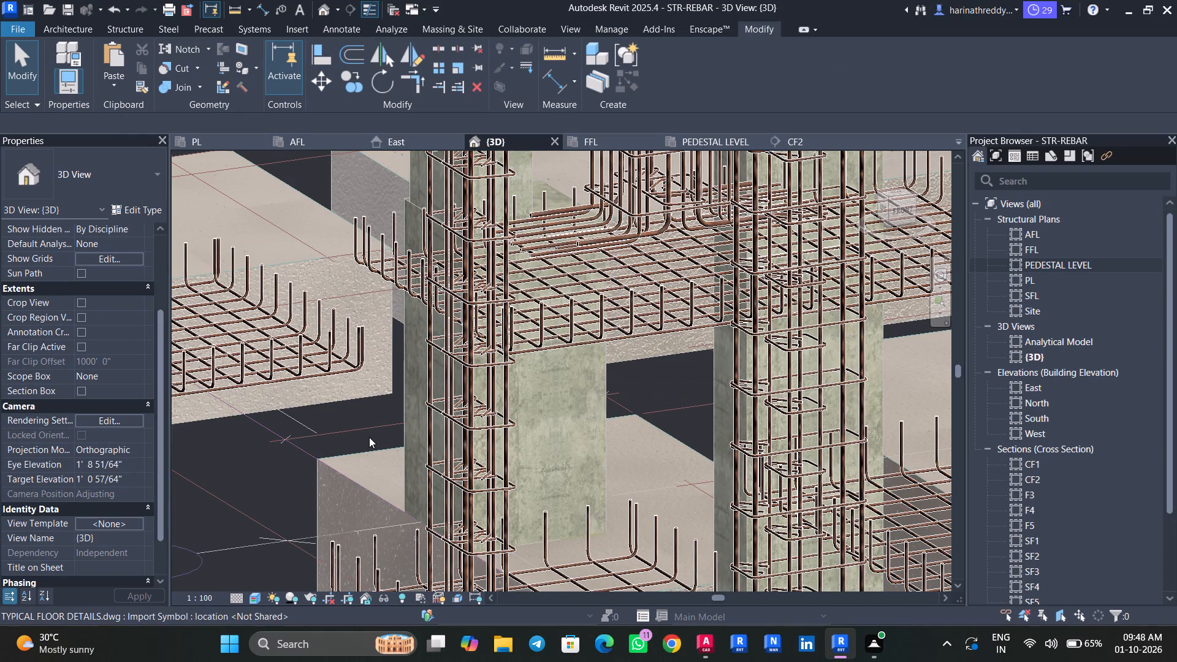
# Save the project.
pyautogui.hotkey('ctrl', 's')
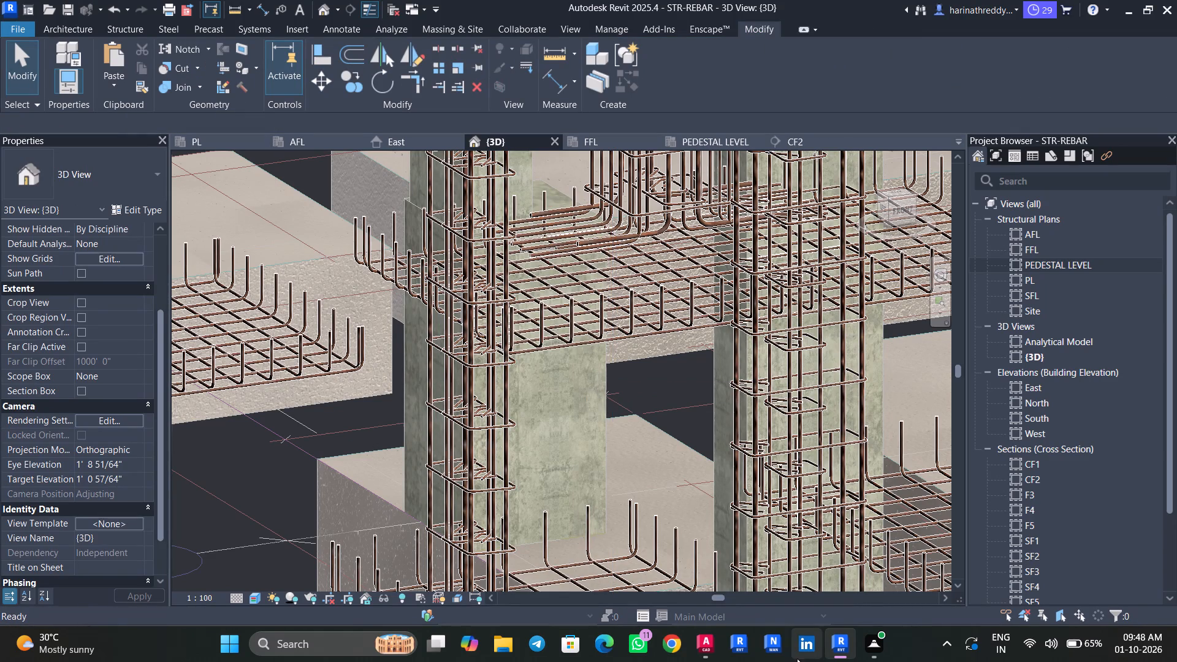
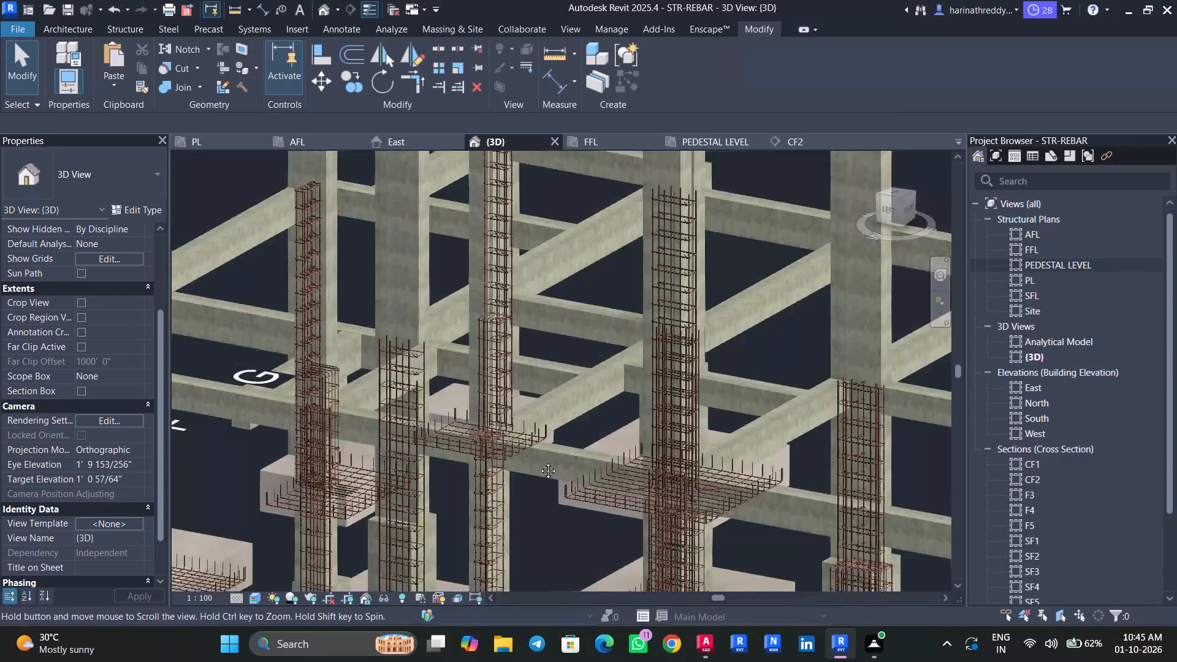
# Examine the pedestals near grids 5 to 7 in the 3D view for missing reinforcement and identify the F4 pedestal behind the front columns.
pyautogui.scroll(-7, 497, 411)
pyautogui.keyDown('shift'); pyautogui.moveTo(448, 457); pyautogui.dragTo(477, 448, button='middle'); pyautogui.keyUp('shift')
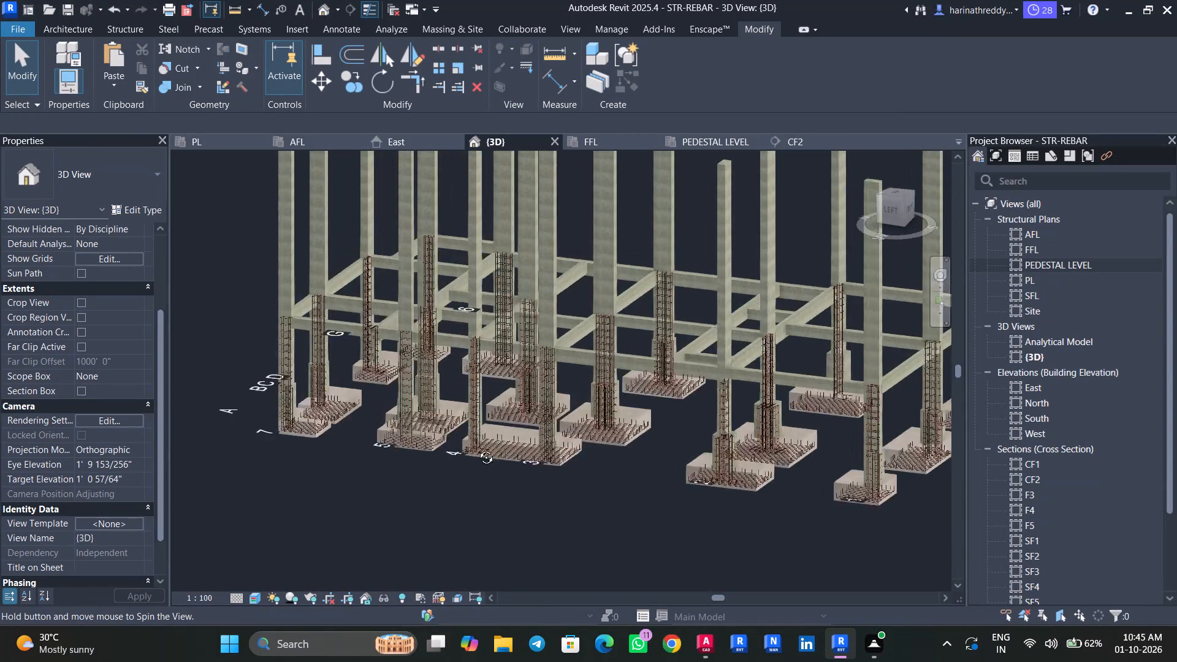
pyautogui.keyDown('shift'); pyautogui.moveTo(477, 448); pyautogui.dragTo(638, 463, button='middle'); pyautogui.keyUp('shift')
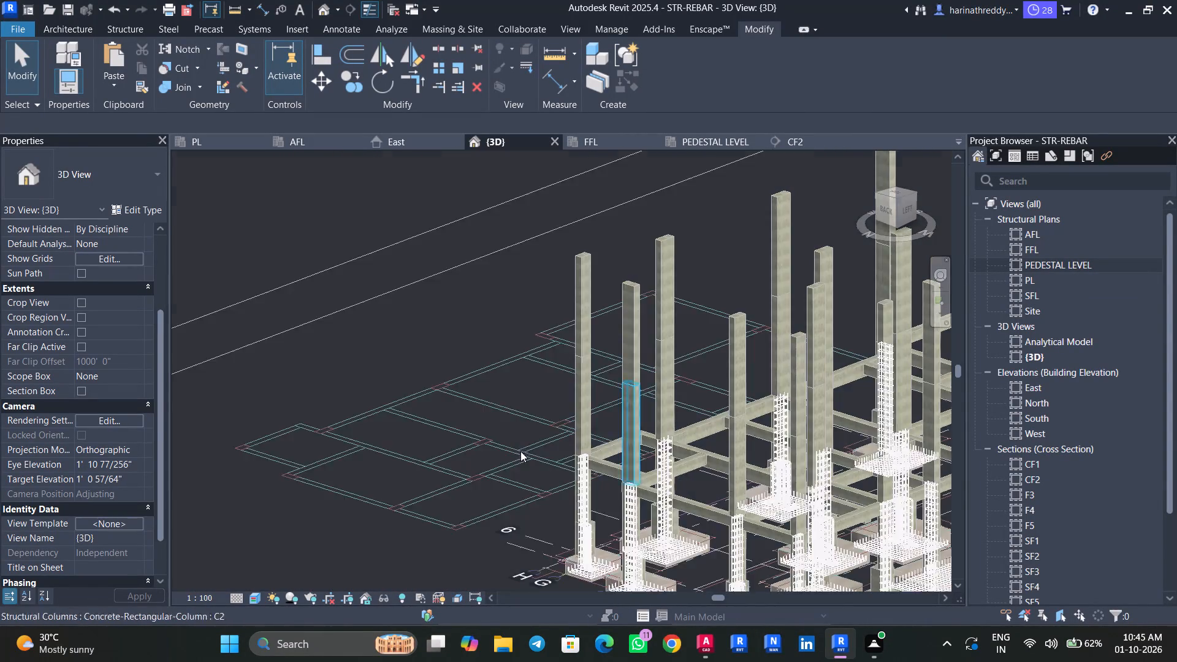
pyautogui.moveTo(517, 446); pyautogui.dragTo(379, 330, button='middle')
pyautogui.scroll(9, 474, 427)
pyautogui.scroll(-2, 443, 418)
pyautogui.scroll(2, 443, 417)
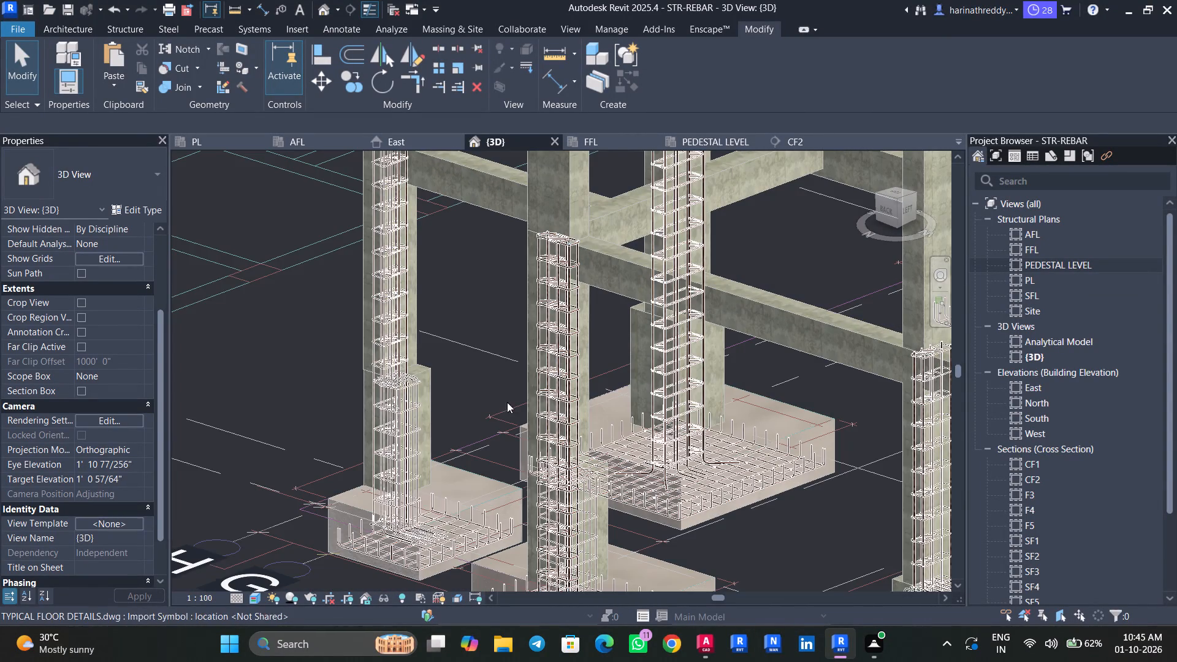
pyautogui.click(629, 312)
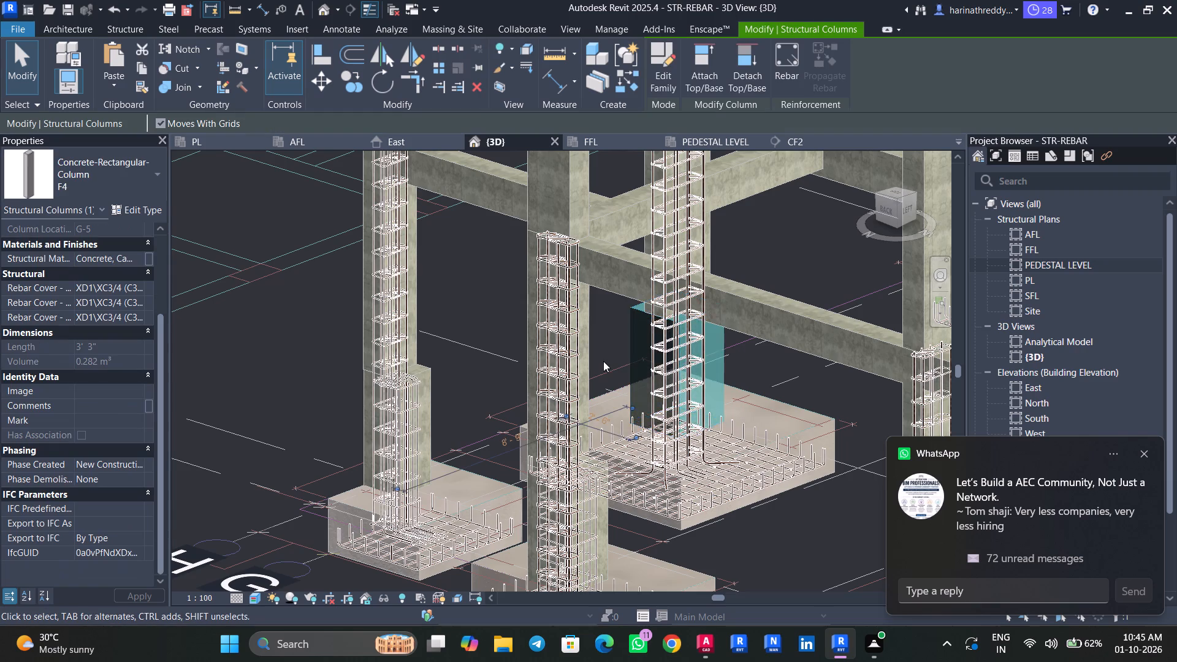
pyautogui.scroll(-6, 603, 361)
pyautogui.click(1146, 456)
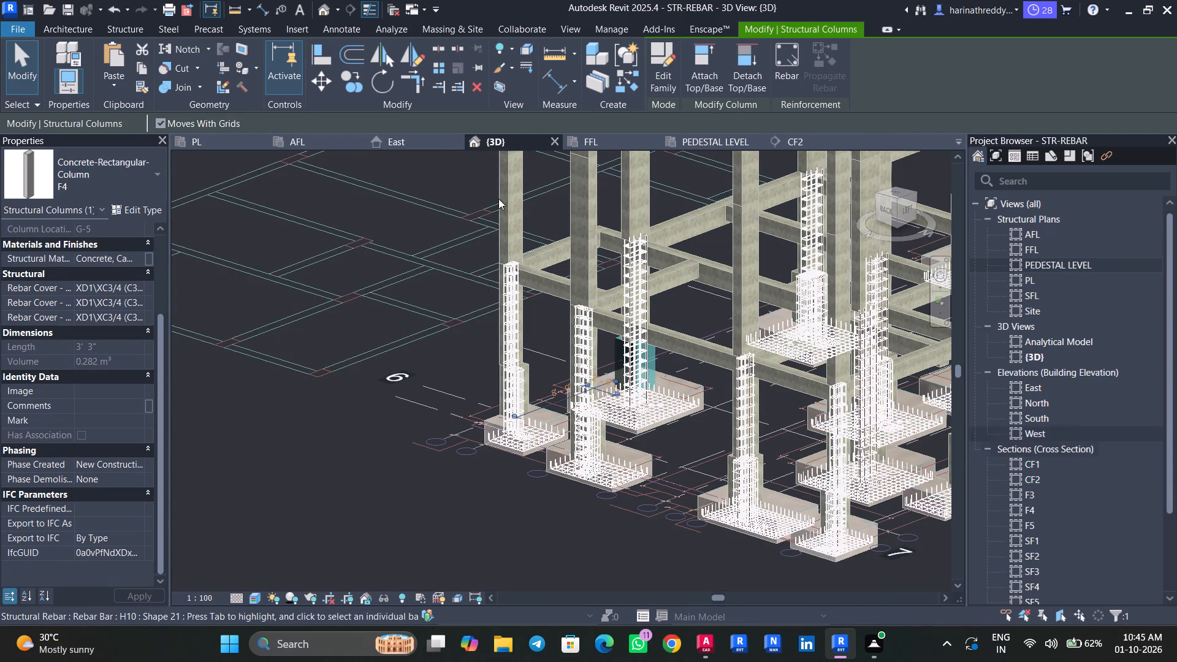
# In the AFL plan, propagate the rebar of the F4 pedestal at grid G-3 to the F4 pedestal at G-5, aligned by host.
pyautogui.click(295, 145)
pyautogui.scroll(2, 566, 386)
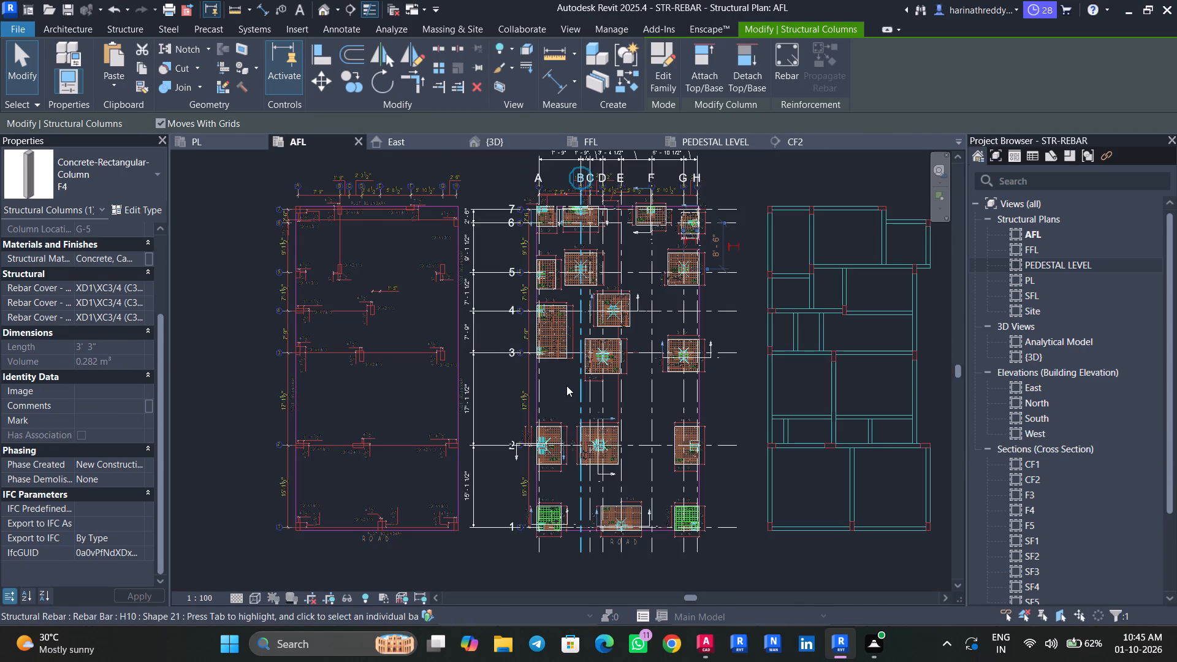
pyautogui.scroll(8, 566, 386)
pyautogui.scroll(-1, 566, 386)
pyautogui.scroll(6, 566, 386)
pyautogui.moveTo(566, 386); pyautogui.dragTo(355, 509, button='middle')
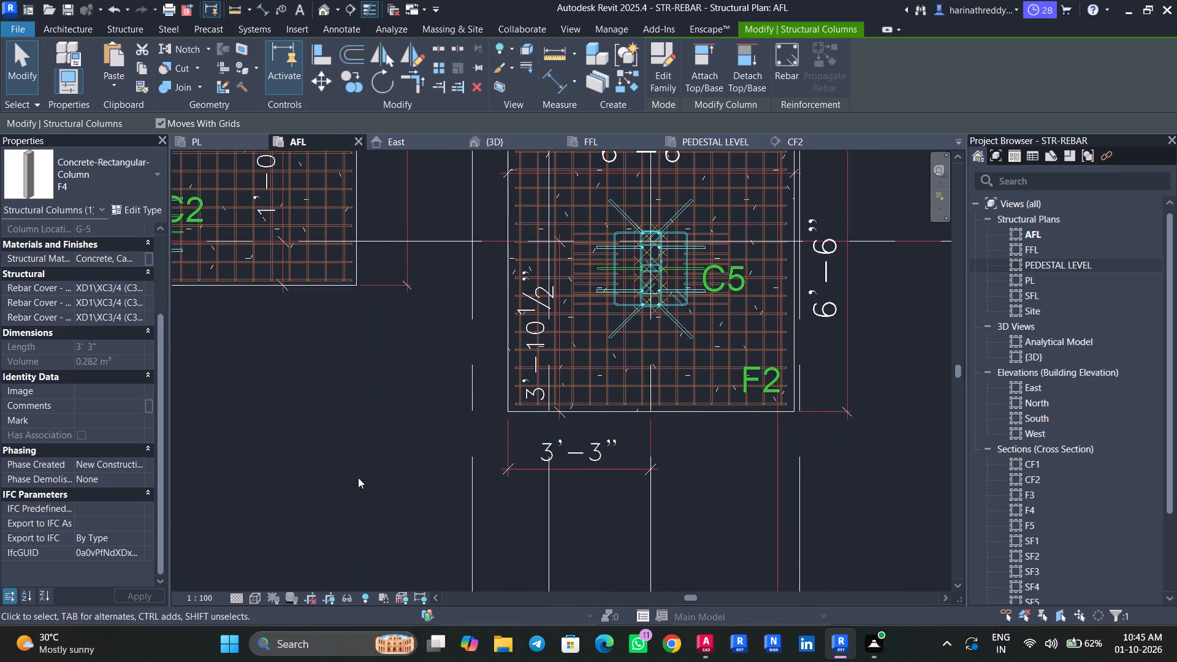
pyautogui.moveTo(389, 395); pyautogui.dragTo(310, 509, button='middle')
pyautogui.scroll(-5, 310, 509)
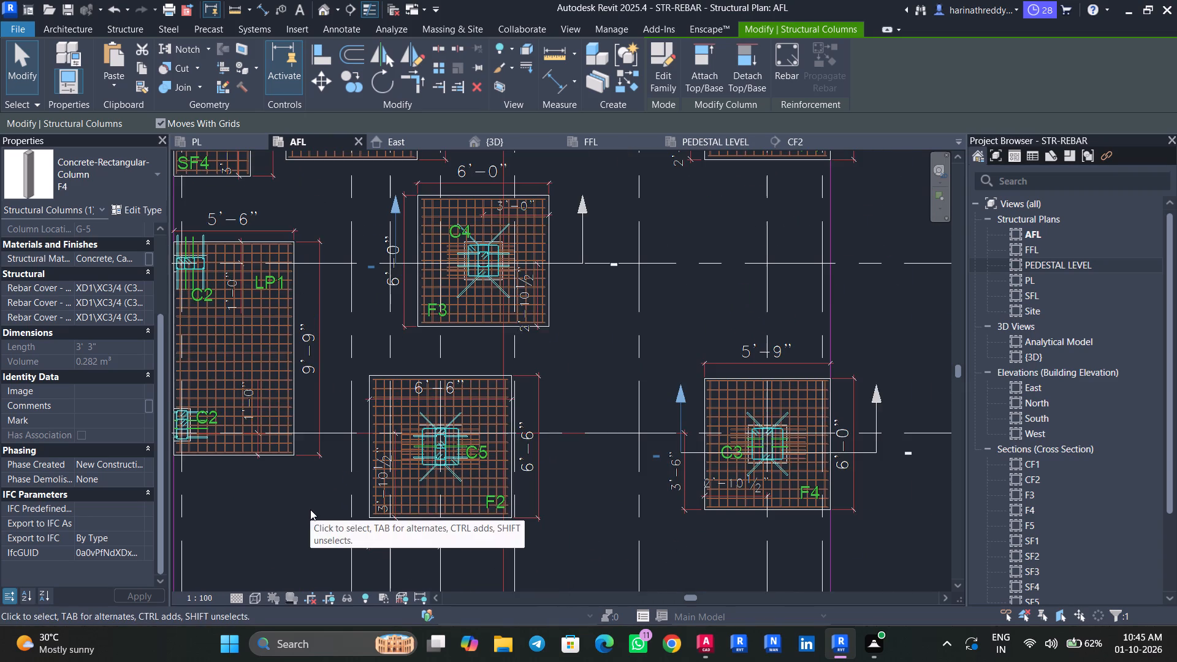
pyautogui.scroll(-2, 310, 509)
pyautogui.press('Escape')
pyautogui.press('Escape')
pyautogui.press('Escape')
pyautogui.scroll(5, 657, 442)
pyautogui.press('Escape')
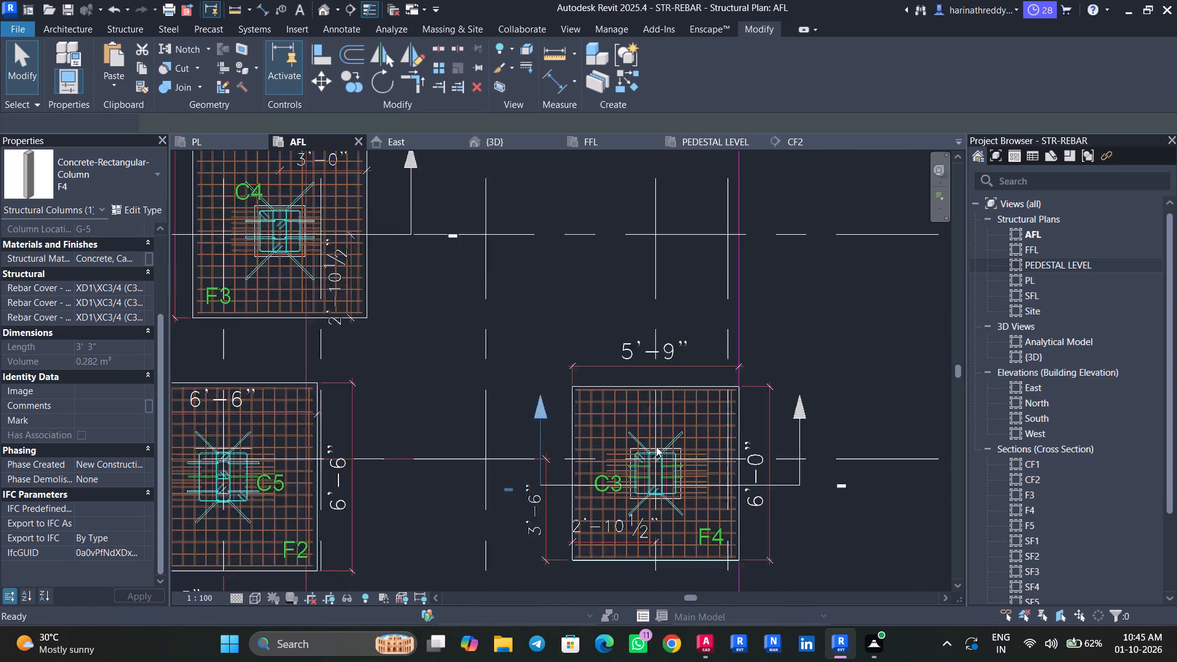
pyautogui.scroll(10, 656, 446)
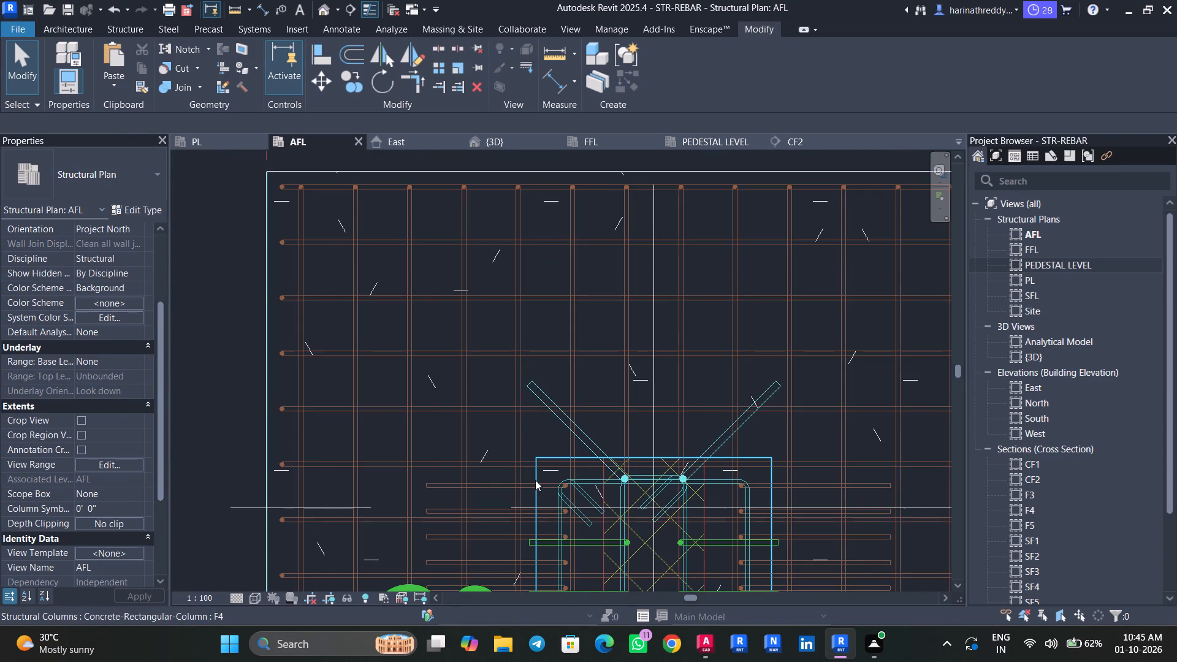
pyautogui.click(536, 474)
pyautogui.scroll(-9, 536, 474)
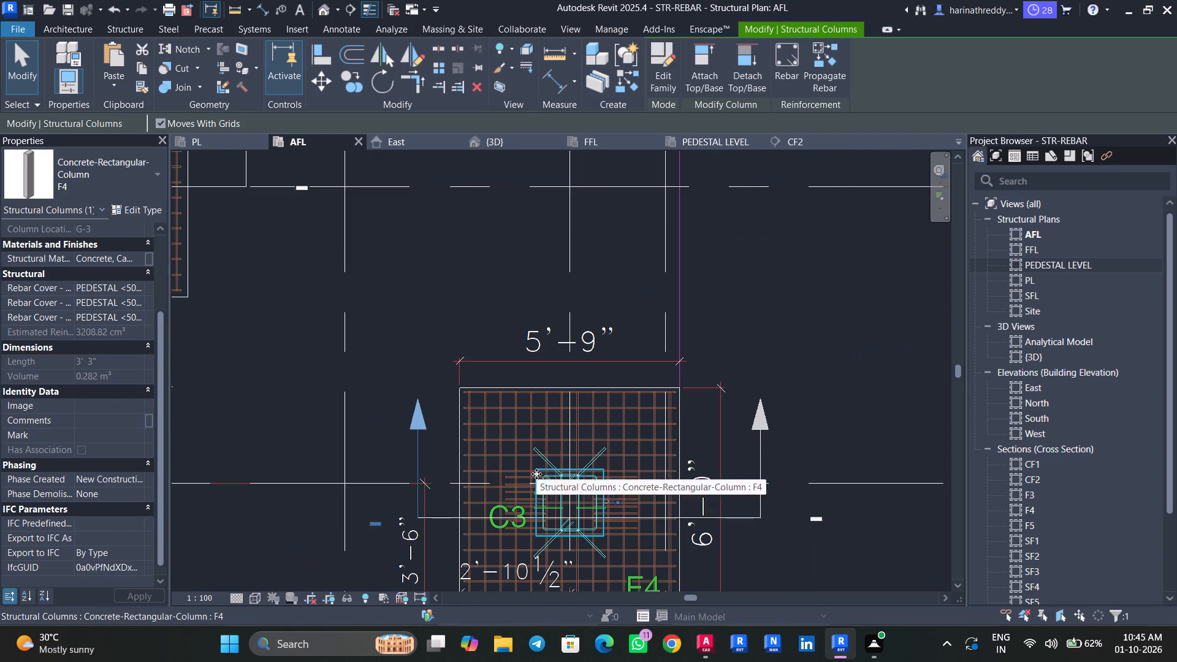
pyautogui.click(814, 72)
pyautogui.scroll(-2, 553, 306)
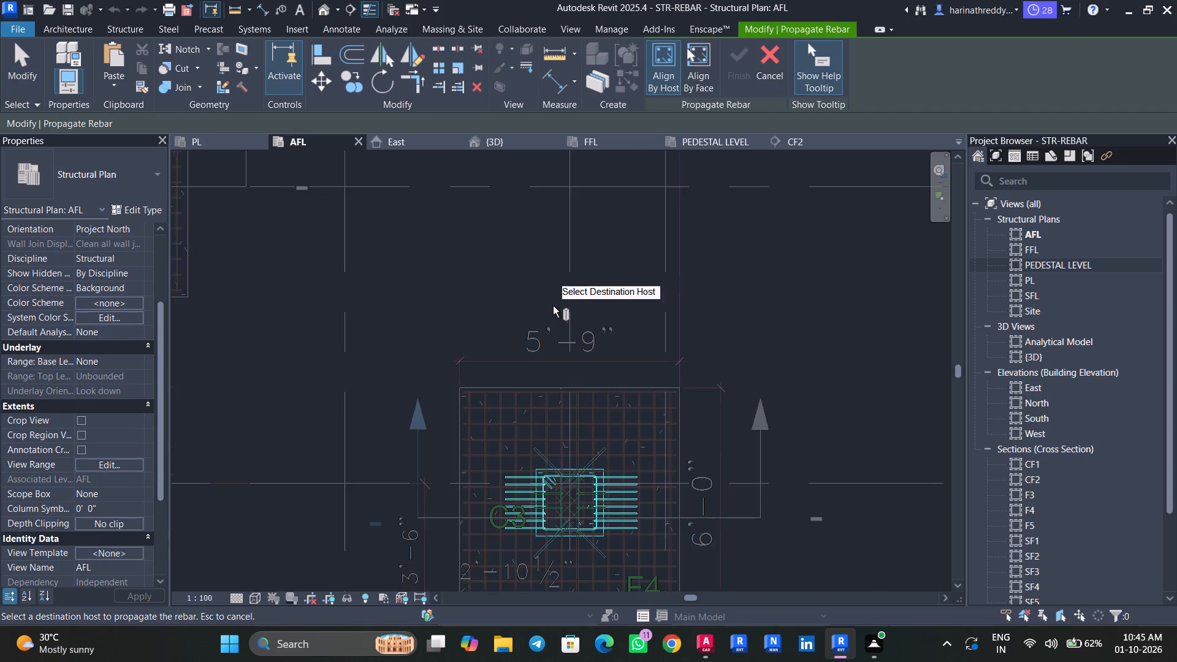
pyautogui.scroll(-7, 553, 306)
pyautogui.moveTo(438, 418); pyautogui.dragTo(559, 299, button='middle')
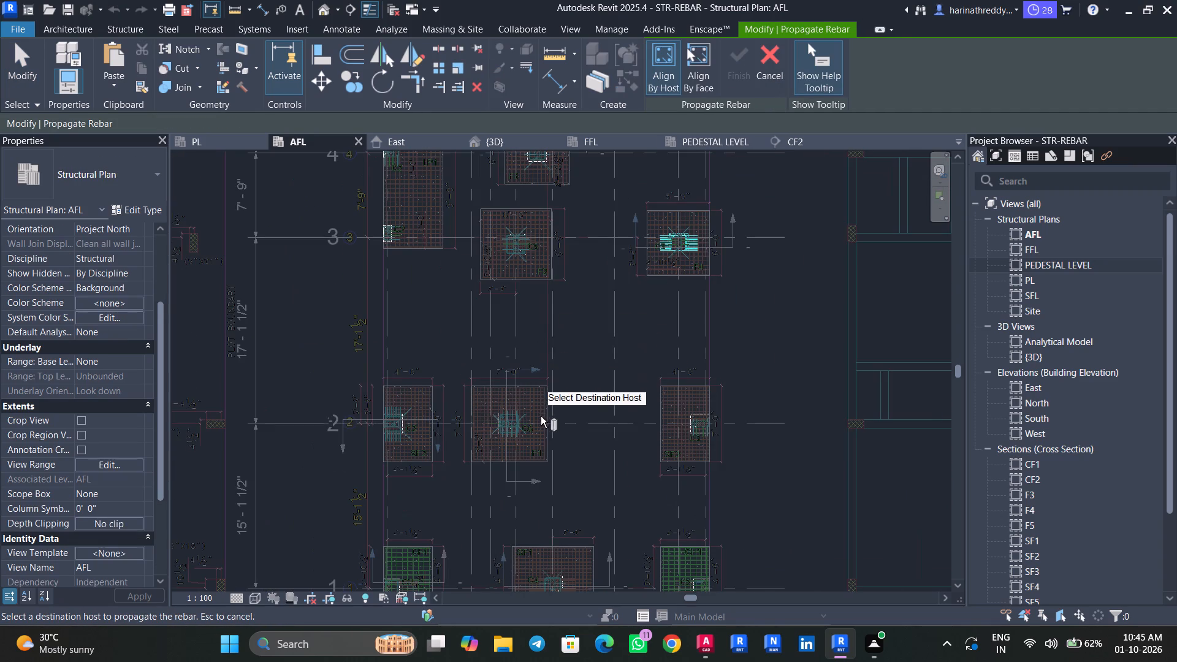
pyautogui.scroll(2, 503, 429)
pyautogui.scroll(-1, 503, 429)
pyautogui.scroll(5, 503, 429)
pyautogui.moveTo(705, 447); pyautogui.dragTo(470, 122, button='middle')
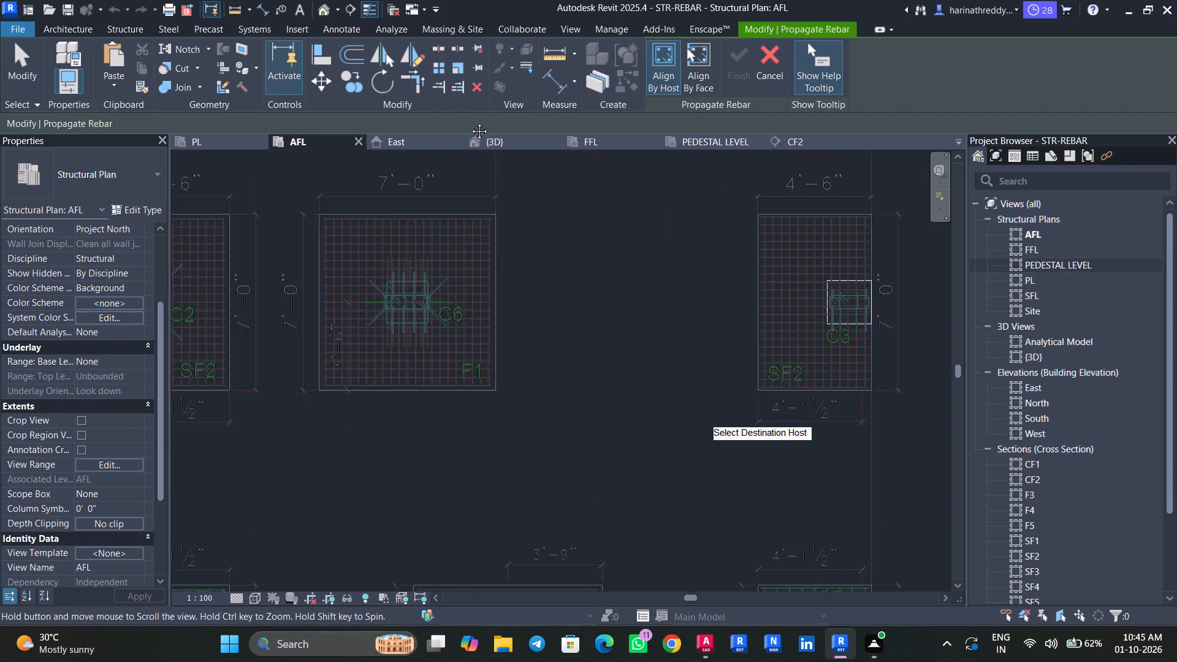
pyautogui.moveTo(470, 122); pyautogui.dragTo(467, 107, button='middle')
pyautogui.moveTo(493, 234); pyautogui.dragTo(496, 300, button='middle')
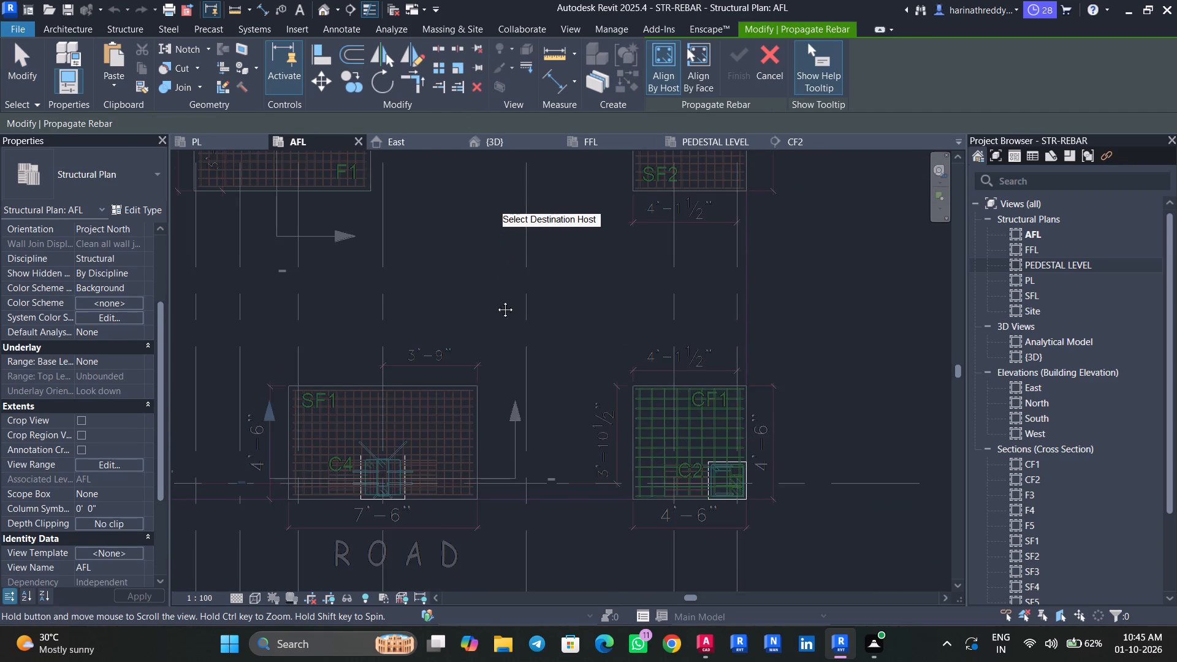
pyautogui.moveTo(496, 300); pyautogui.dragTo(462, 477, button='middle')
pyautogui.moveTo(493, 294); pyautogui.dragTo(573, 547, button='middle')
pyautogui.moveTo(465, 348); pyautogui.dragTo(573, 539, button='middle')
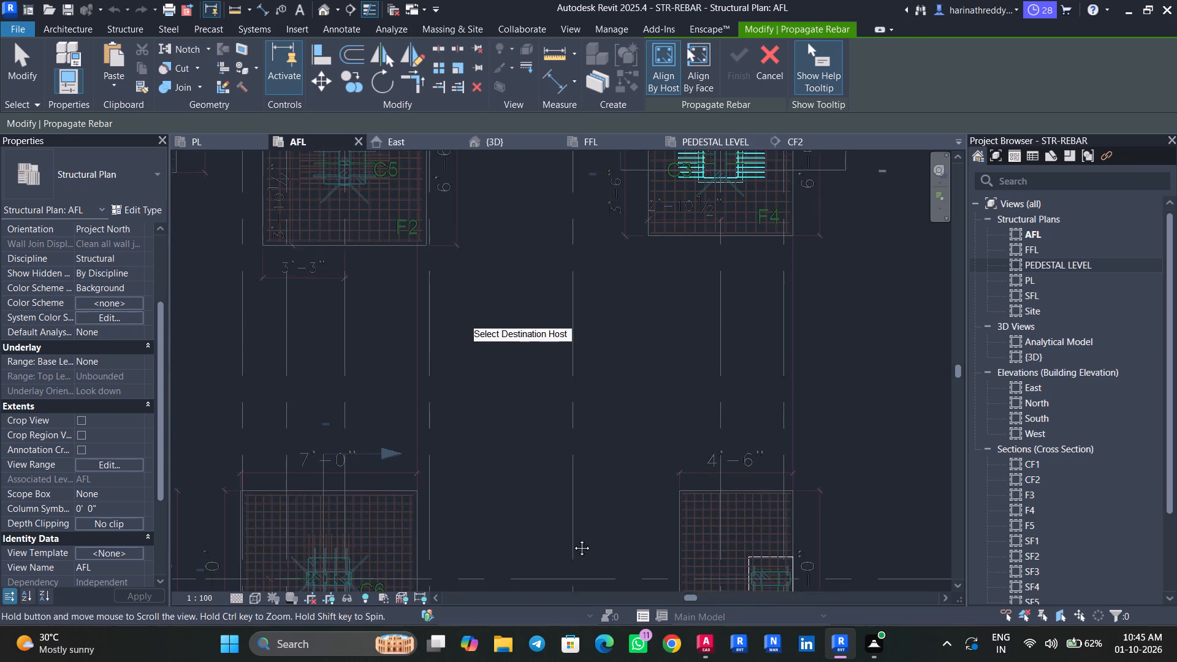
pyautogui.moveTo(573, 539); pyautogui.dragTo(577, 547, button='middle')
pyautogui.moveTo(561, 350); pyautogui.dragTo(572, 397, button='middle')
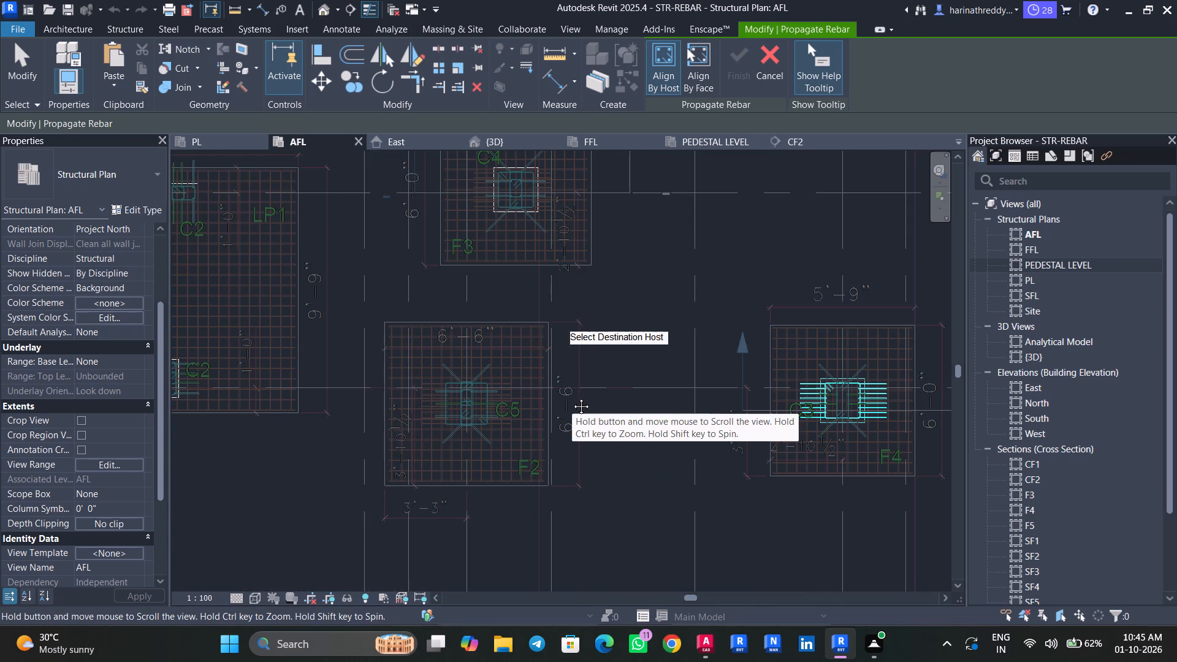
pyautogui.moveTo(572, 397); pyautogui.dragTo(596, 458, button='middle')
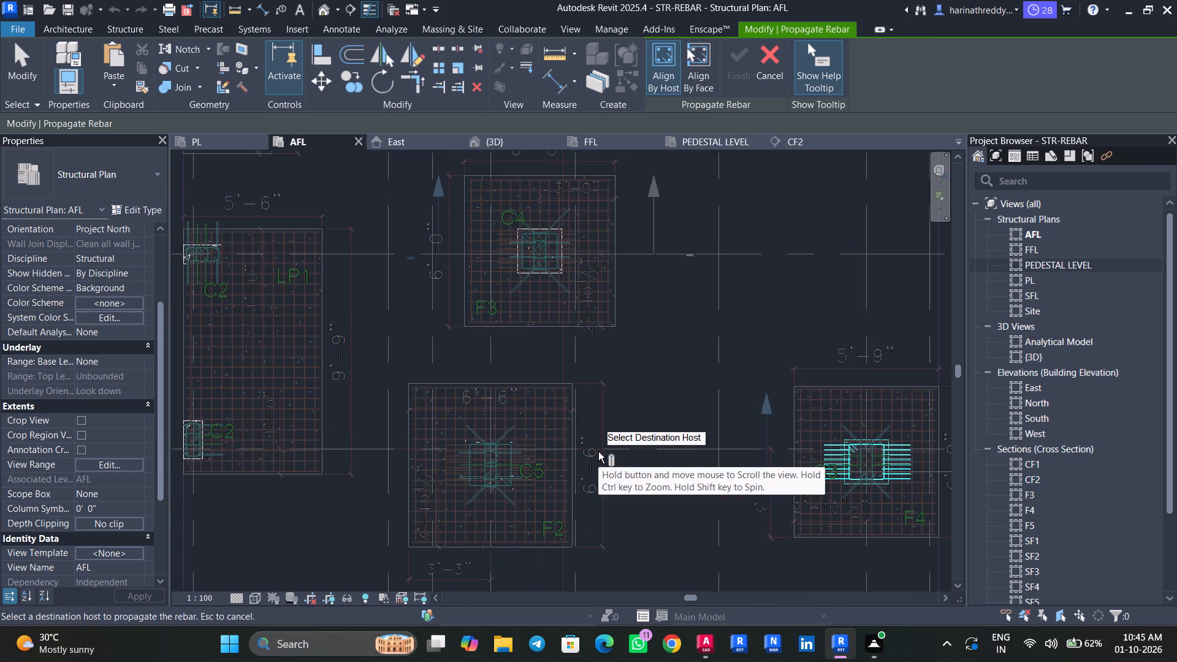
pyautogui.scroll(-1, 598, 452)
pyautogui.moveTo(659, 352); pyautogui.dragTo(660, 458, button='middle')
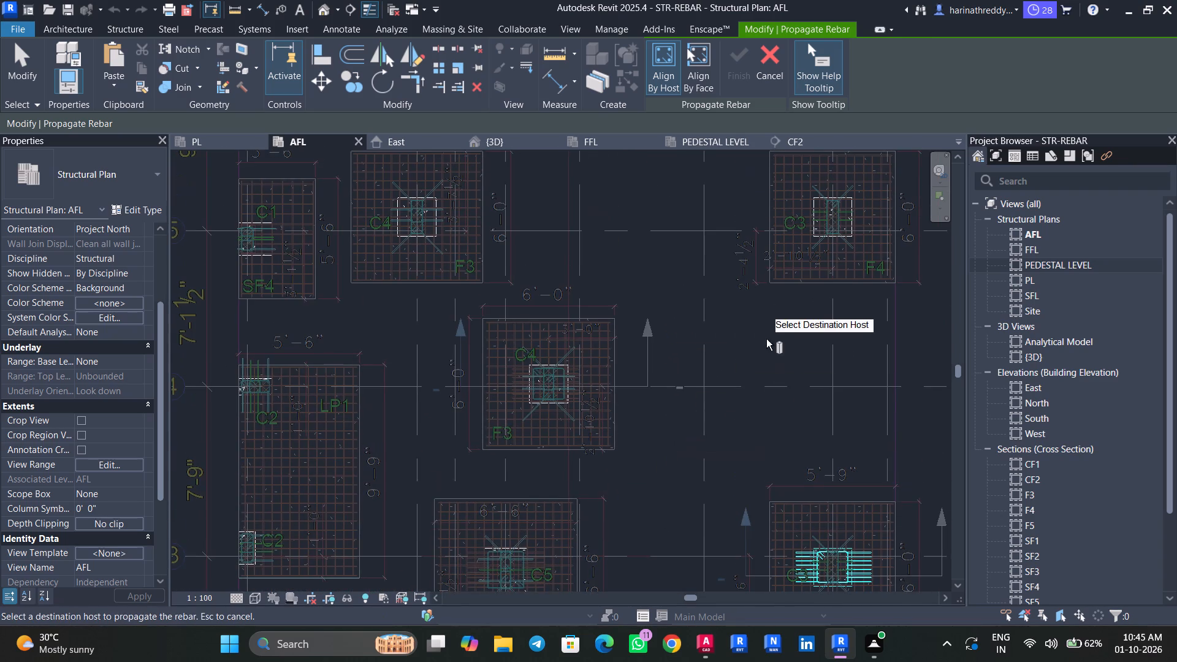
pyautogui.moveTo(767, 344); pyautogui.dragTo(738, 428, button='middle')
pyautogui.scroll(4, 785, 305)
pyautogui.scroll(-1, 785, 305)
pyautogui.scroll(2, 782, 304)
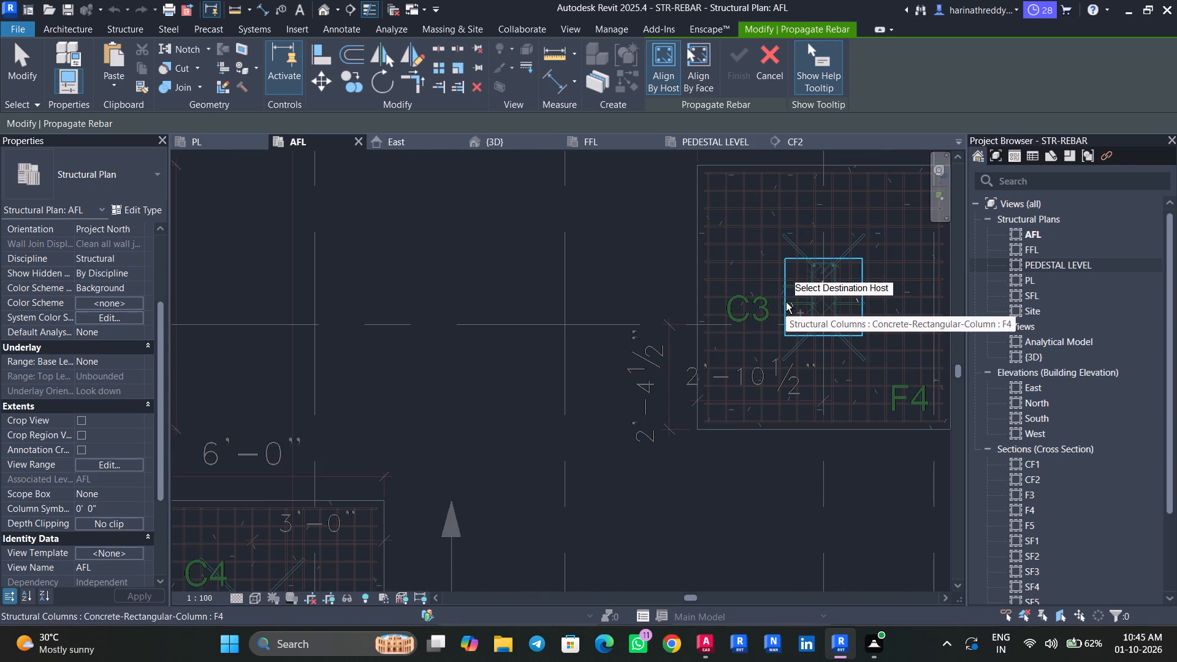
pyautogui.click(786, 302)
pyautogui.scroll(-2, 627, 439)
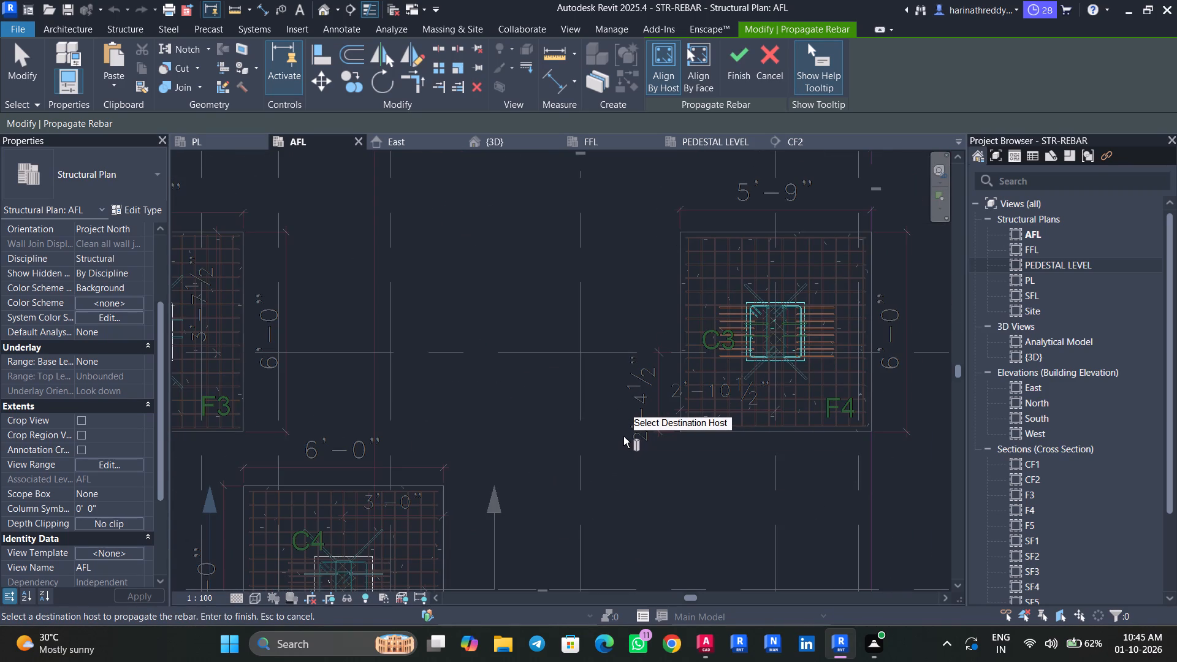
pyautogui.scroll(-6, 588, 435)
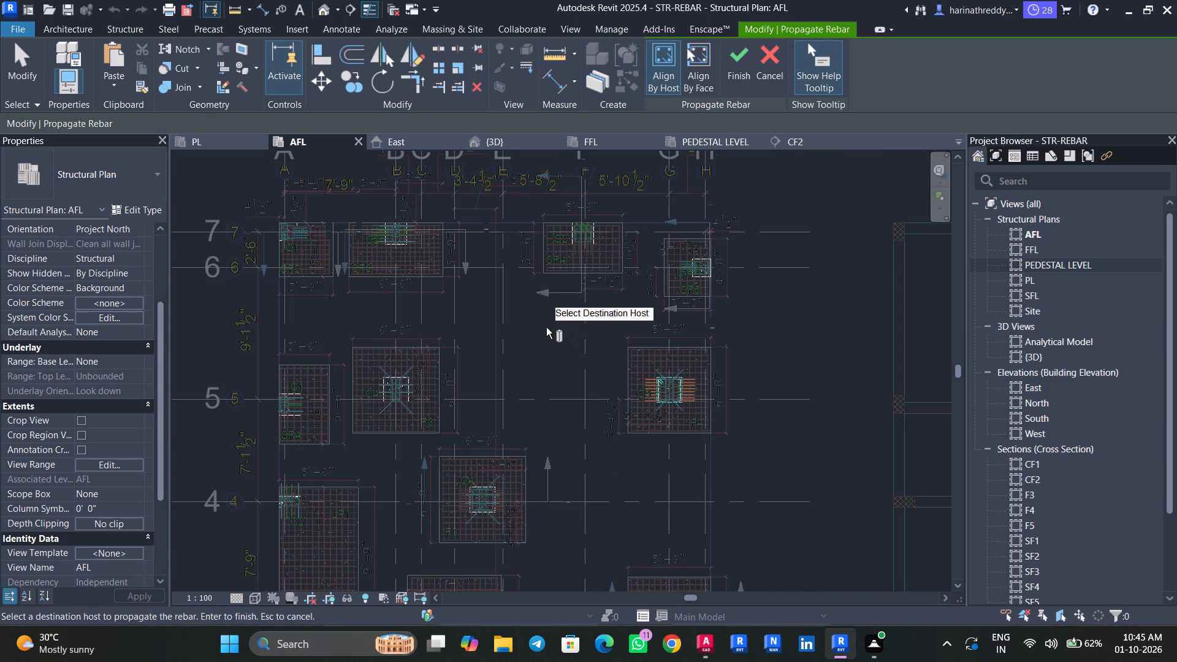
pyautogui.click(739, 77)
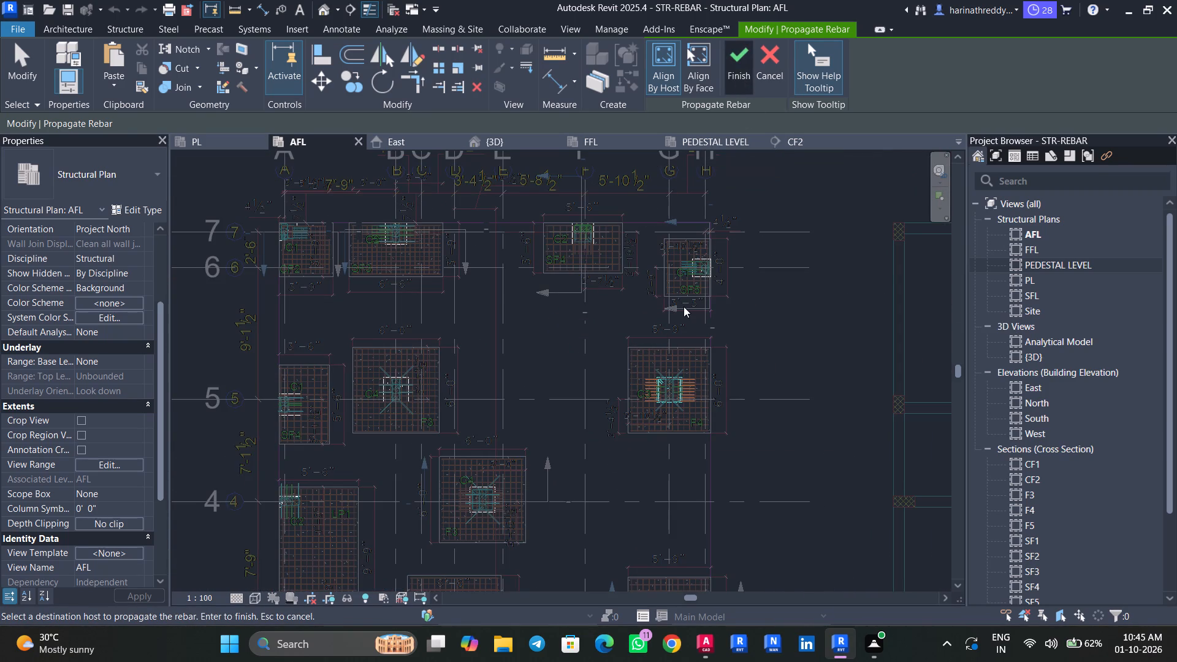
pyautogui.press('Escape')
pyautogui.press('Escape')
pyautogui.press('Escape')
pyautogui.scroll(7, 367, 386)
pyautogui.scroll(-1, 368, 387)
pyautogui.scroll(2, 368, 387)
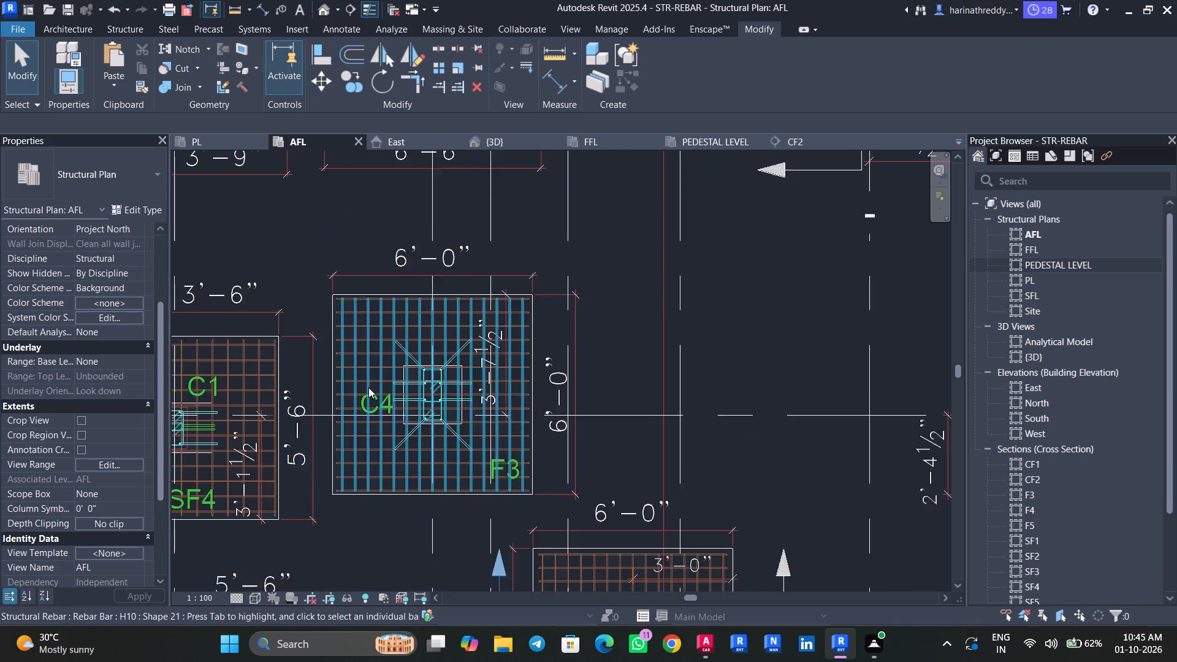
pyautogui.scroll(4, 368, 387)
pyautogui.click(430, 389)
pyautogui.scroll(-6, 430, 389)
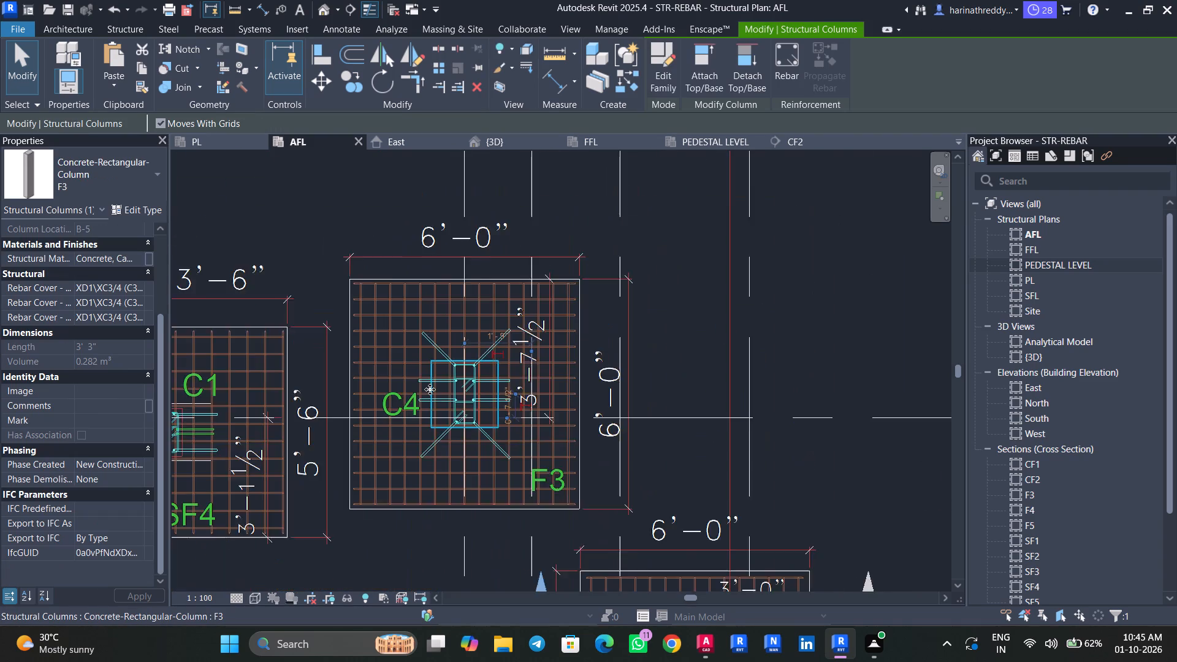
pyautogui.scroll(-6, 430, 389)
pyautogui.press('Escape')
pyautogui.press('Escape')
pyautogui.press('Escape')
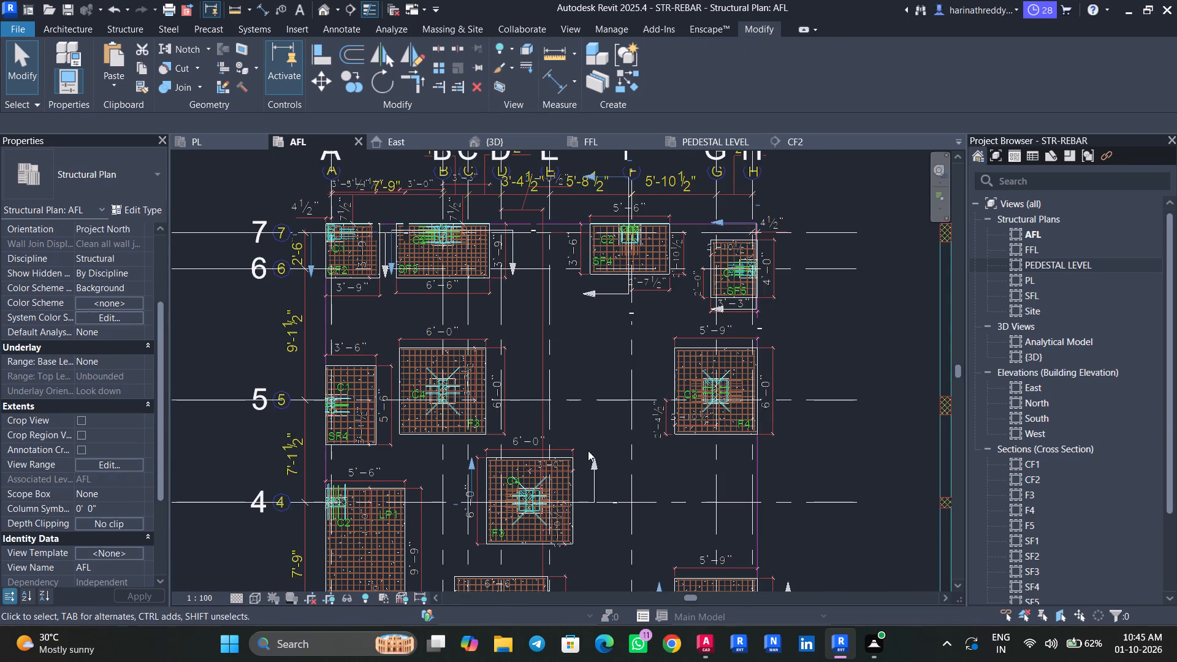
# Propagate the rebar of the F3 pedestal at grid 4, near grid E, to the F3 pedestal at B-5, aligned by host.
pyautogui.moveTo(588, 447); pyautogui.dragTo(586, 373, button='middle')
pyautogui.scroll(2, 524, 414)
pyautogui.scroll(-1, 525, 416)
pyautogui.scroll(4, 525, 416)
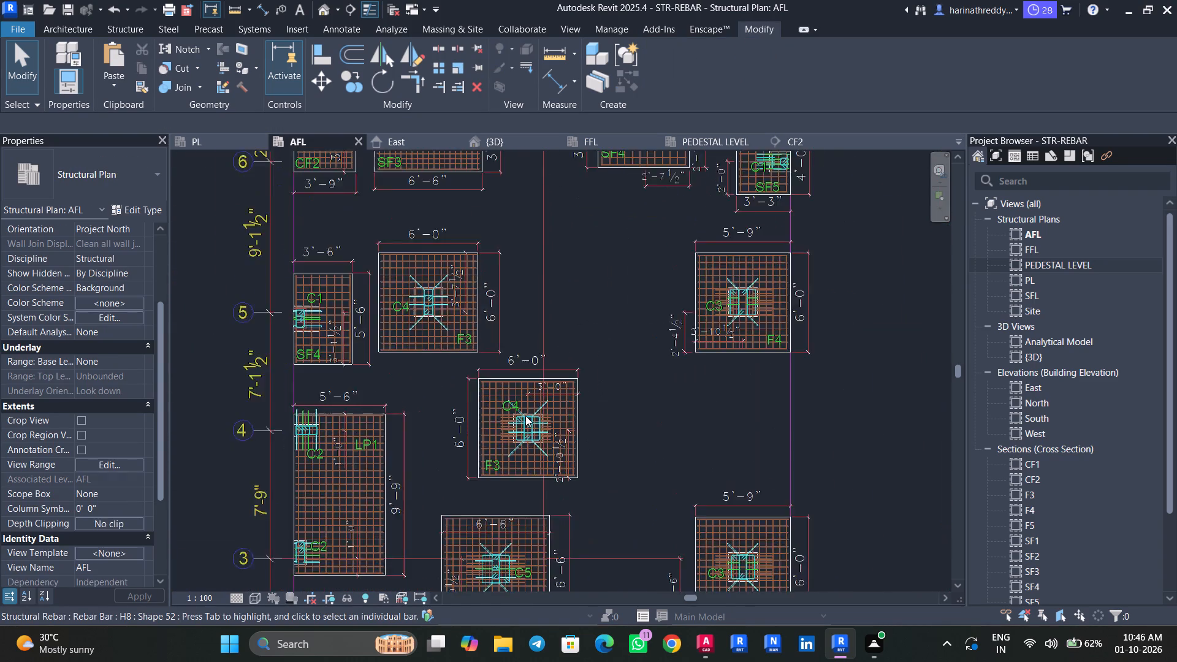
pyautogui.scroll(7, 525, 416)
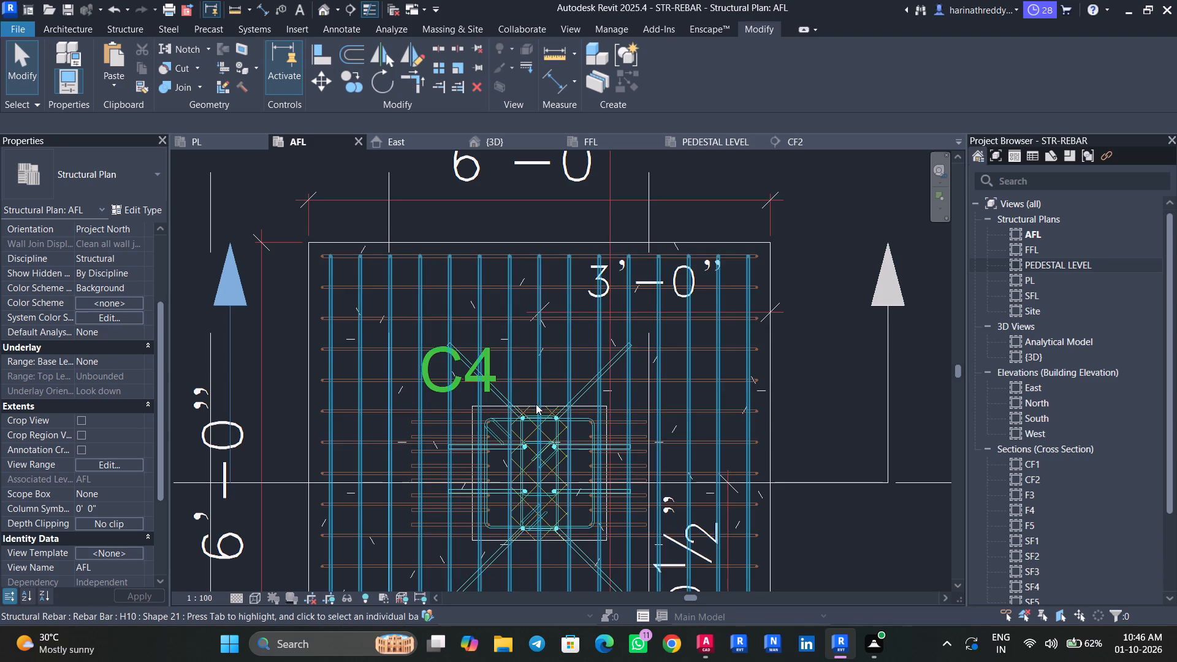
pyautogui.scroll(5, 536, 404)
pyautogui.click(527, 405)
pyautogui.click(825, 85)
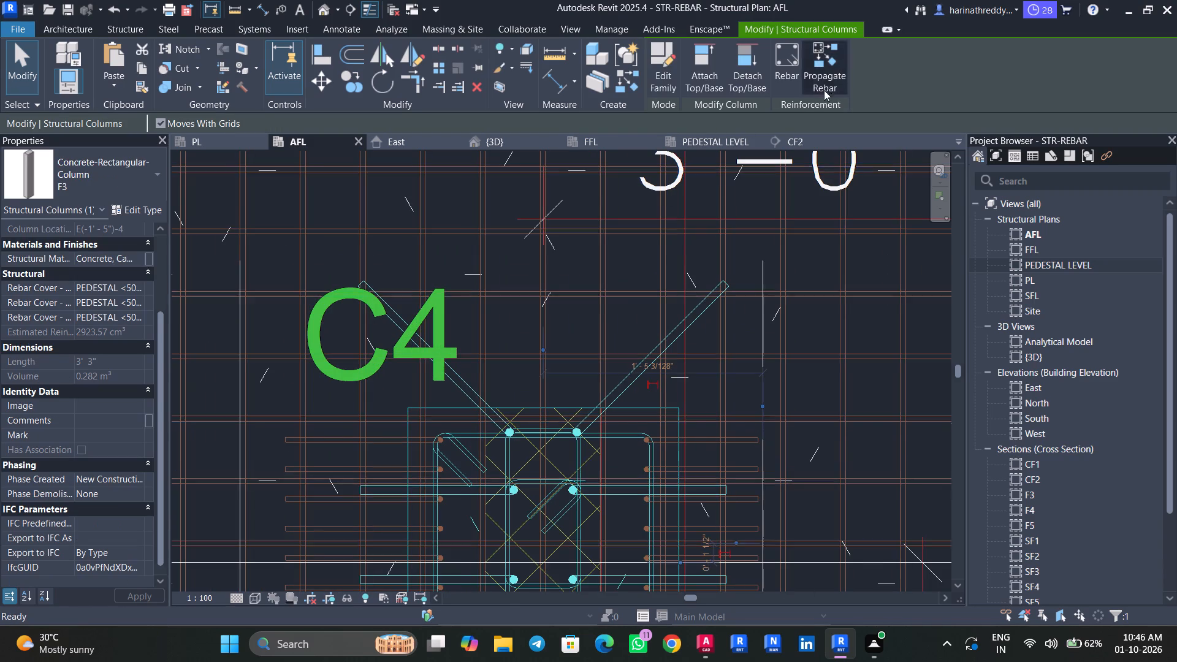
pyautogui.scroll(-13, 617, 317)
pyautogui.moveTo(561, 252); pyautogui.dragTo(606, 358, button='middle')
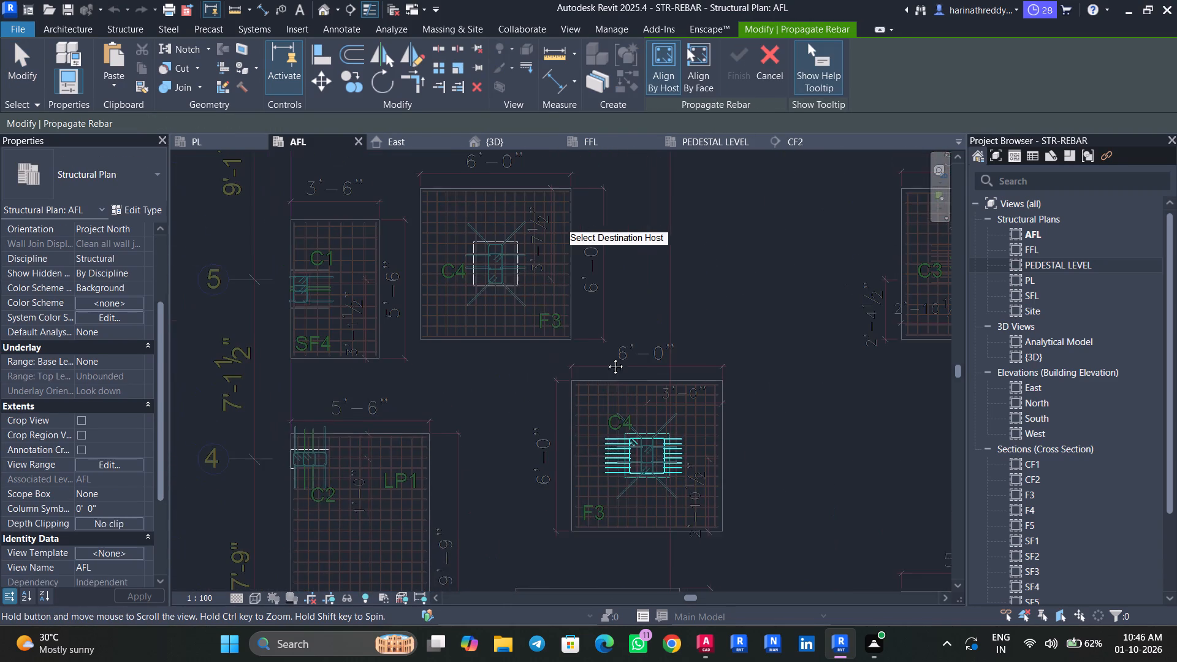
pyautogui.scroll(5, 501, 259)
pyautogui.click(511, 233)
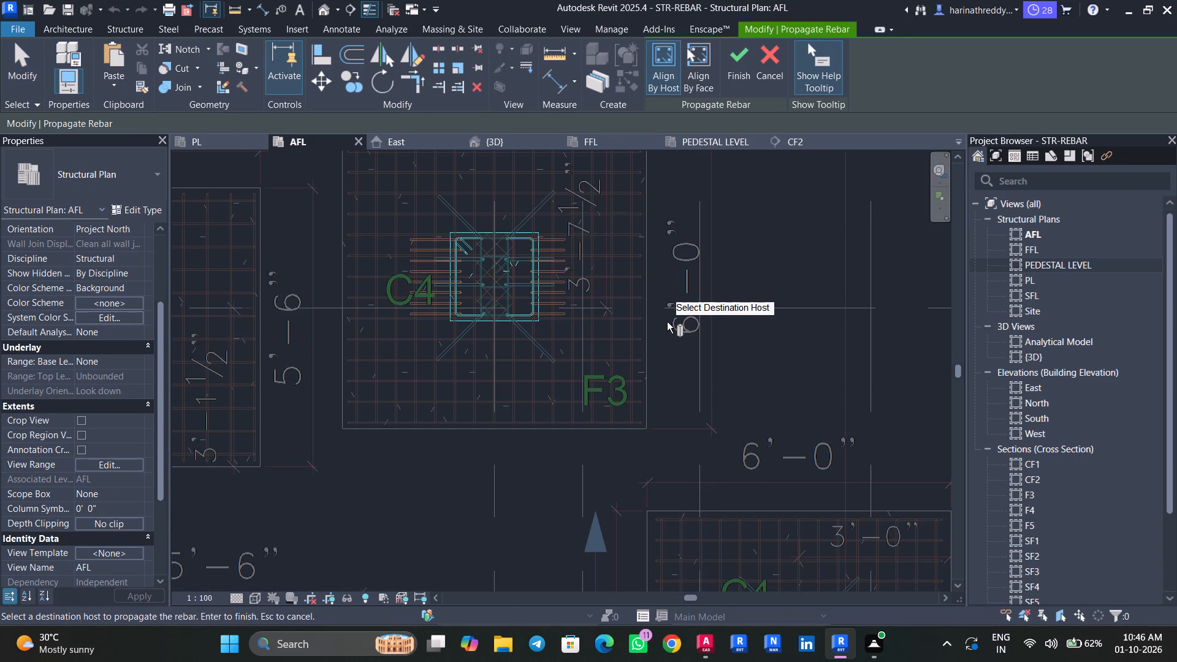
pyautogui.scroll(-6, 667, 322)
pyautogui.scroll(1, 667, 322)
pyautogui.scroll(-2, 667, 322)
pyautogui.moveTo(704, 329); pyautogui.dragTo(661, 164, button='middle')
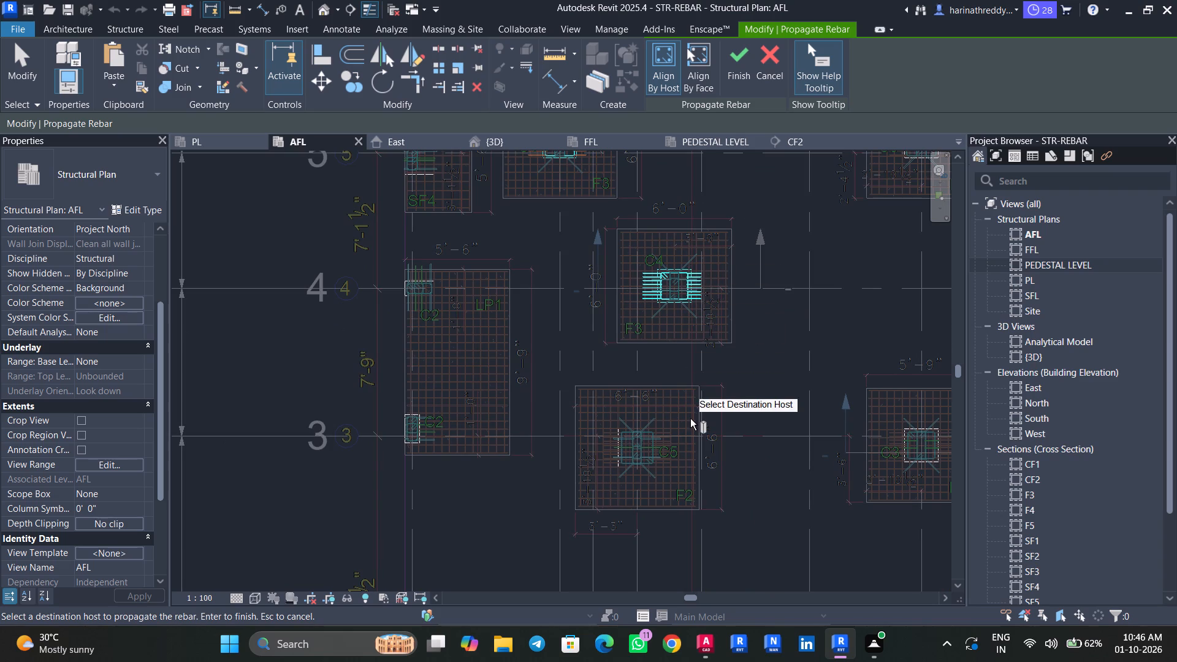
pyautogui.moveTo(714, 432); pyautogui.dragTo(701, 408, button='middle')
pyautogui.scroll(11, 612, 433)
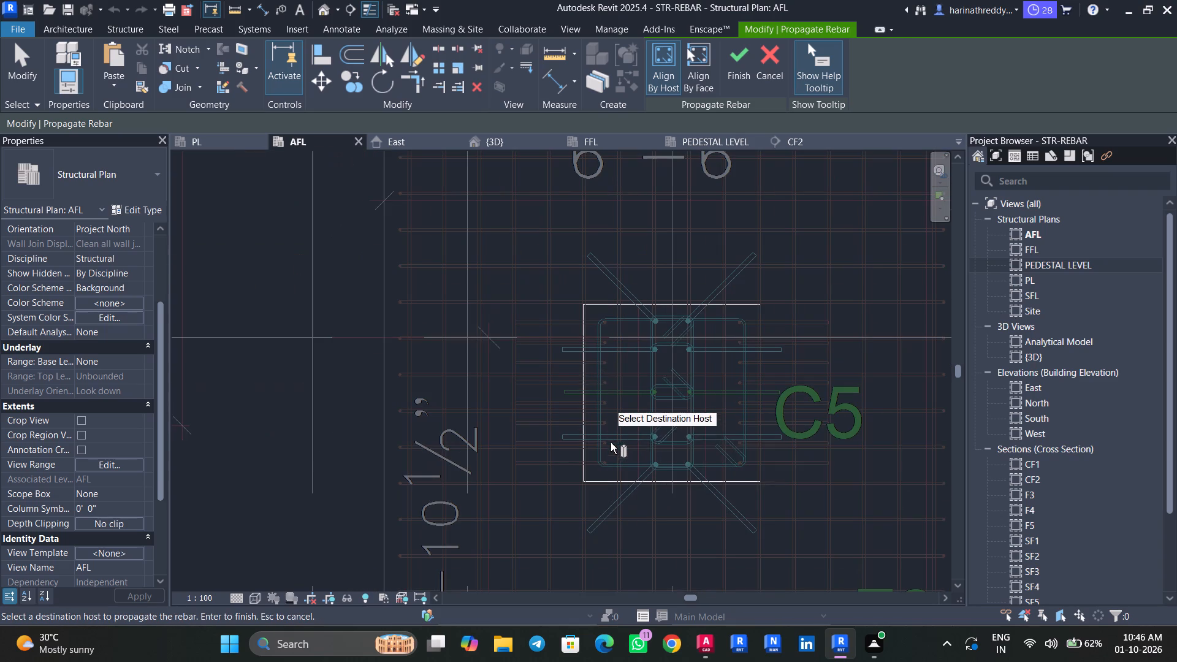
pyautogui.scroll(-1, 876, 462)
pyautogui.scroll(1, 876, 462)
pyautogui.scroll(-4, 876, 462)
pyautogui.moveTo(875, 460); pyautogui.dragTo(660, 258, button='middle')
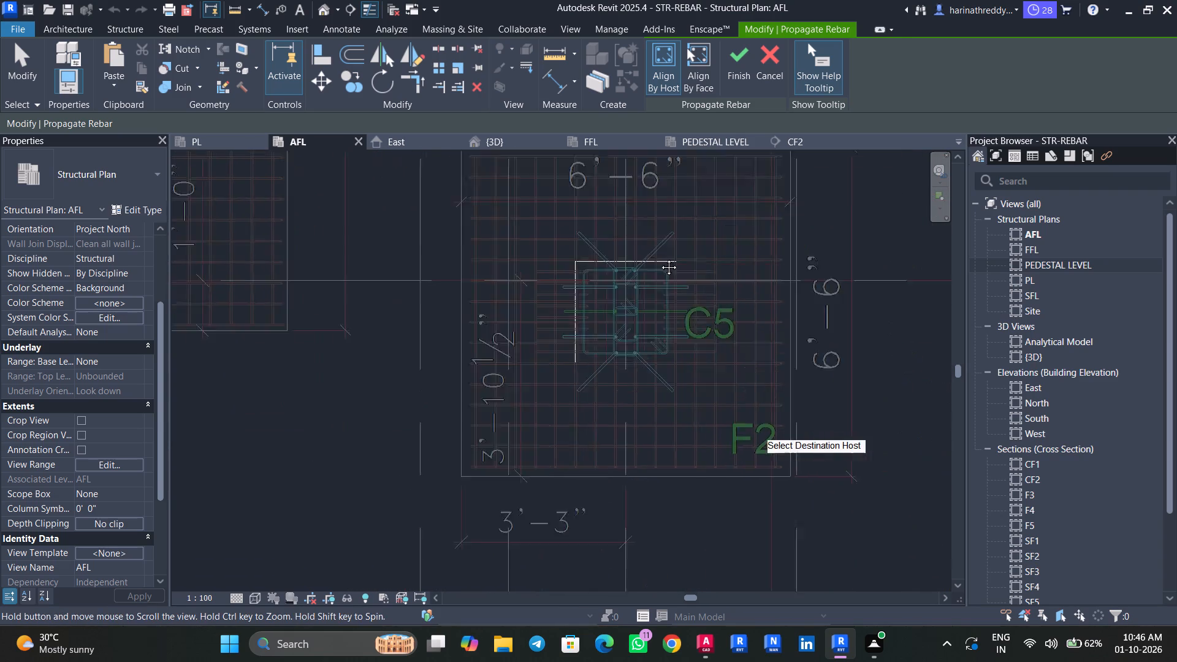
pyautogui.moveTo(660, 258); pyautogui.dragTo(641, 235, button='middle')
pyautogui.scroll(-8, 710, 363)
pyautogui.moveTo(729, 392); pyautogui.dragTo(694, 327, button='middle')
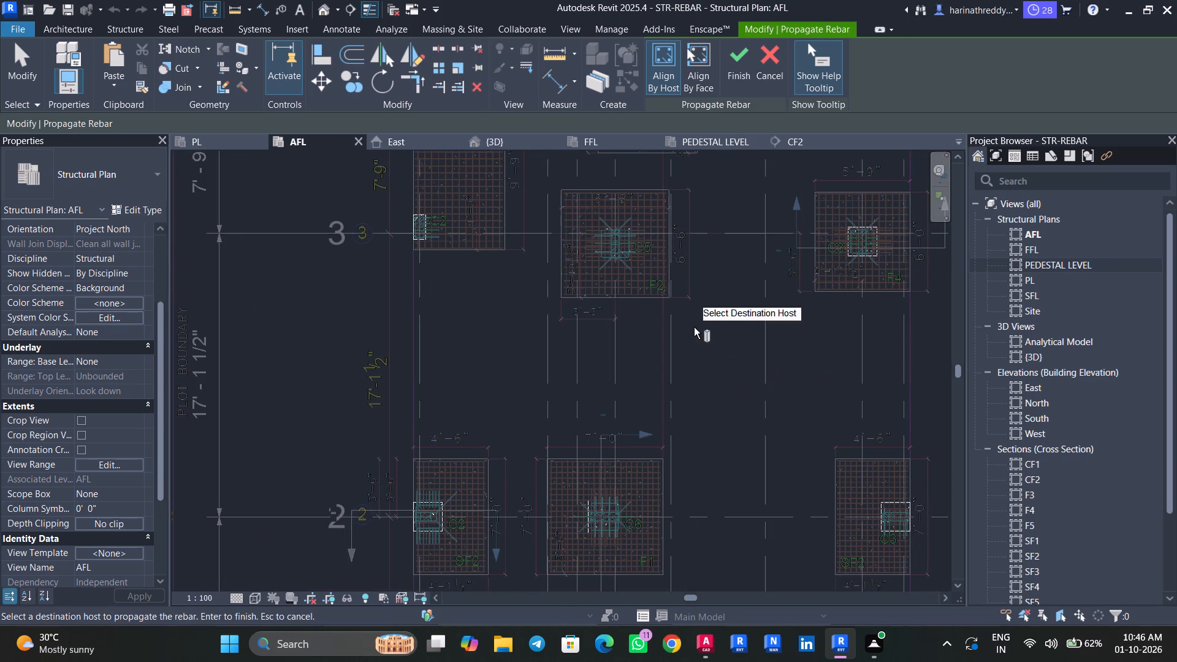
pyautogui.moveTo(739, 457); pyautogui.dragTo(696, 310, button='middle')
pyautogui.moveTo(729, 473); pyautogui.dragTo(729, 338, button='middle')
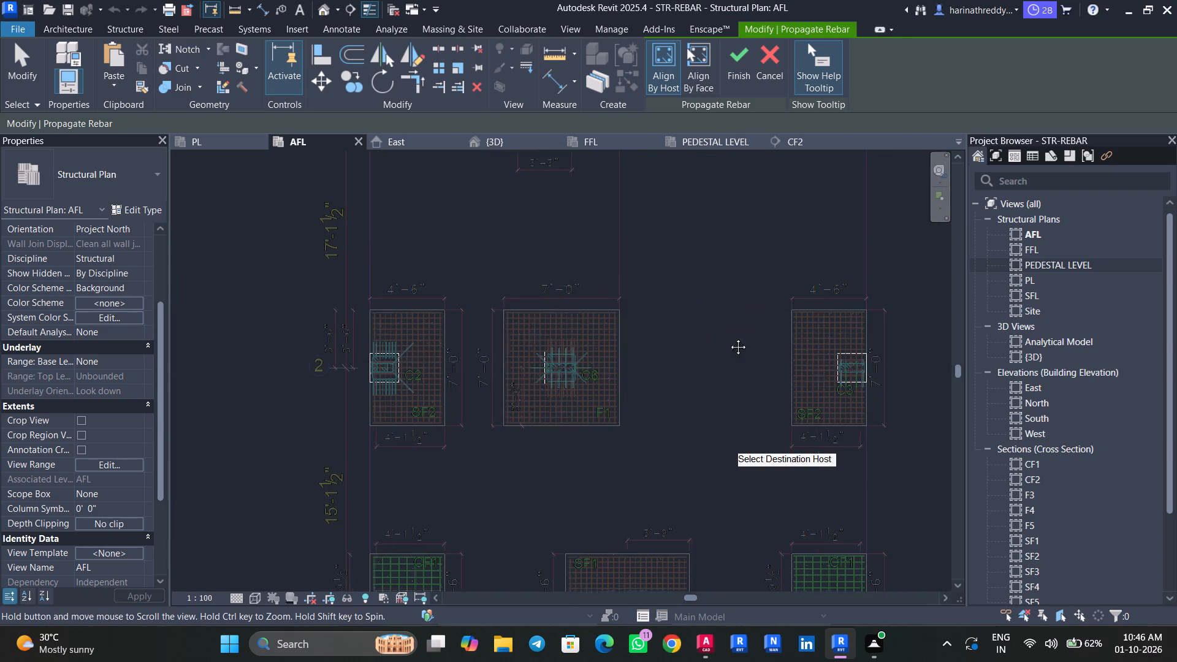
pyautogui.moveTo(729, 338); pyautogui.dragTo(731, 316, button='middle')
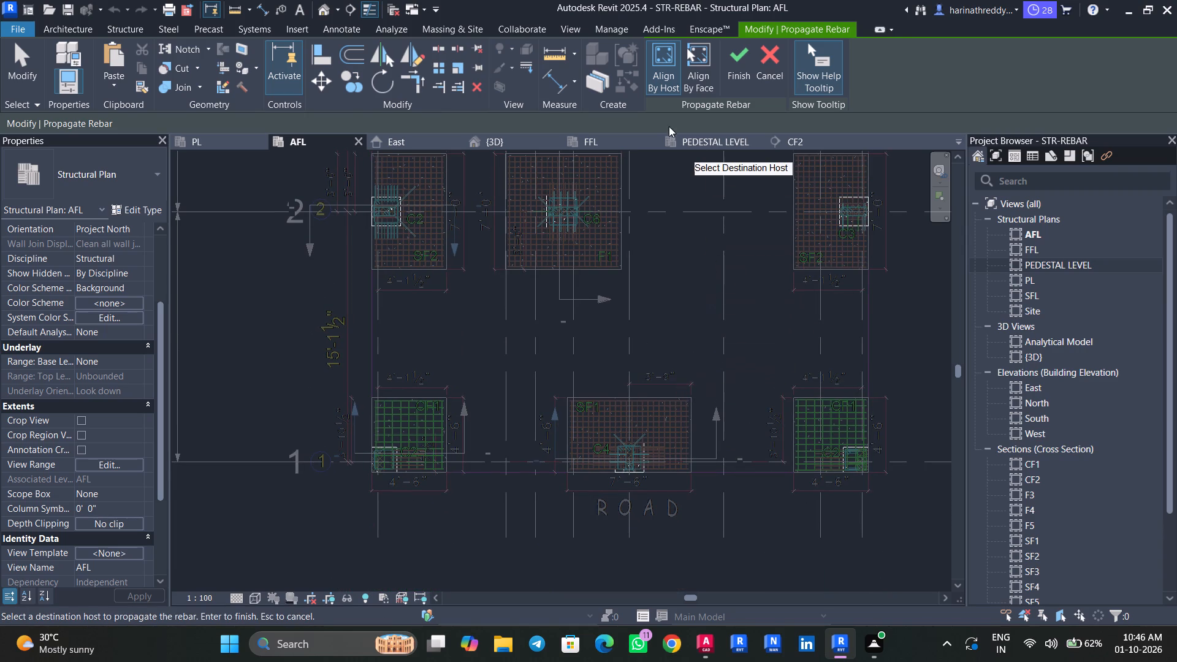
pyautogui.click(739, 70)
# Examine the footings from grid 5 to grid 2 in the AFL plan for pedestals missing reinforcement.
pyautogui.scroll(-8, 669, 436)
pyautogui.scroll(1, 677, 430)
pyautogui.scroll(-2, 677, 430)
pyautogui.moveTo(798, 395); pyautogui.dragTo(776, 507, button='middle')
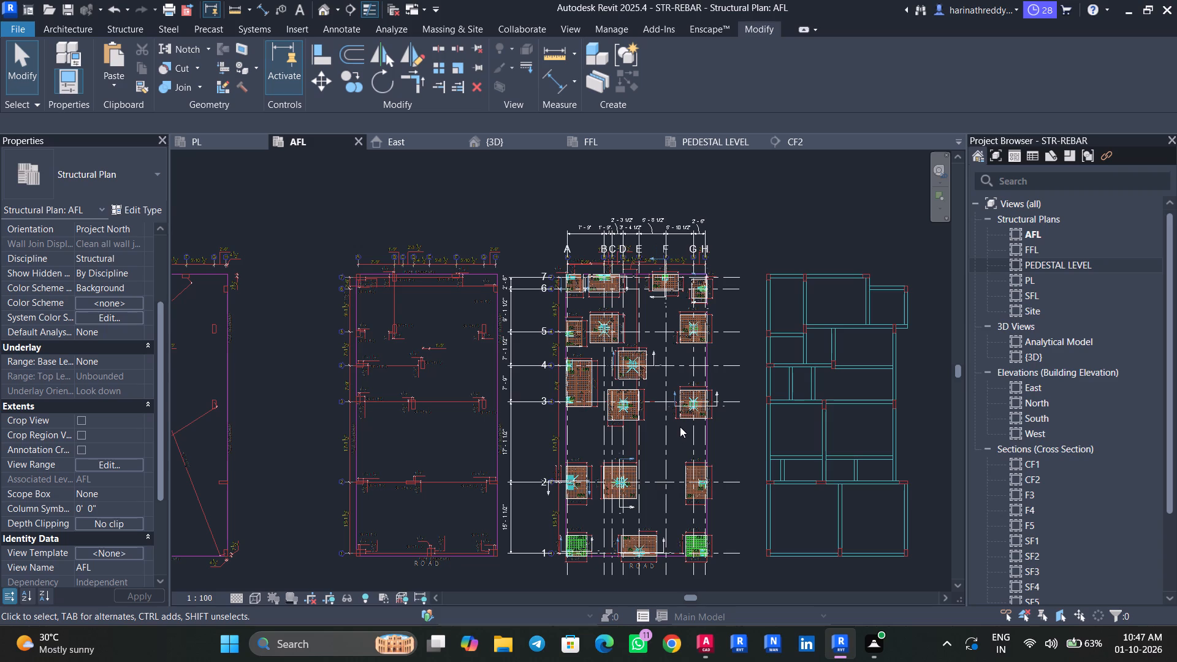
pyautogui.moveTo(736, 239); pyautogui.dragTo(687, 314, button='middle')
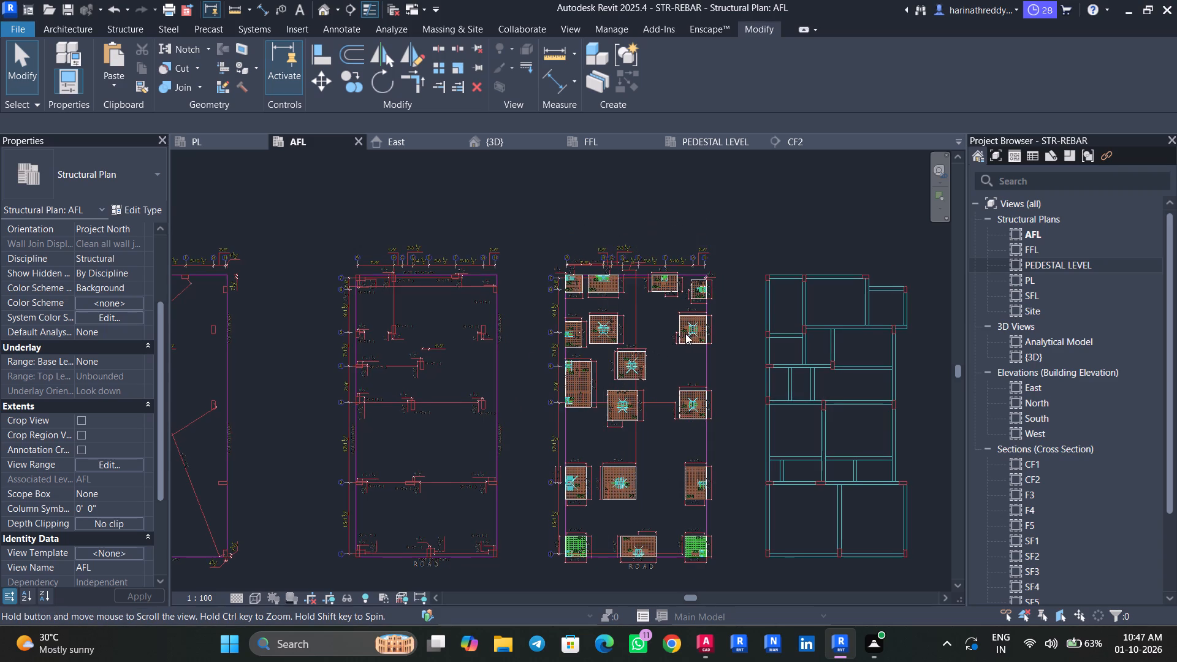
pyautogui.scroll(4, 653, 367)
pyautogui.scroll(9, 568, 488)
pyautogui.press('`')
pyautogui.press('`')
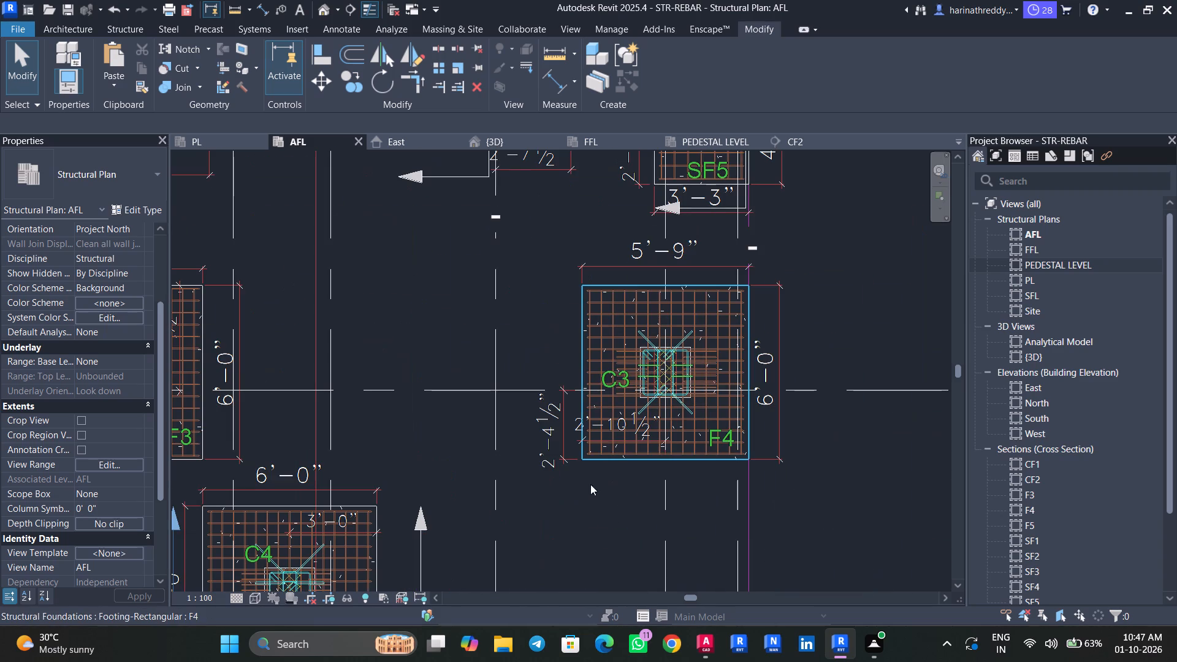
pyautogui.press('Escape')
pyautogui.press('Escape')
pyautogui.press('Escape')
pyautogui.moveTo(414, 436); pyautogui.dragTo(565, 346, button='middle')
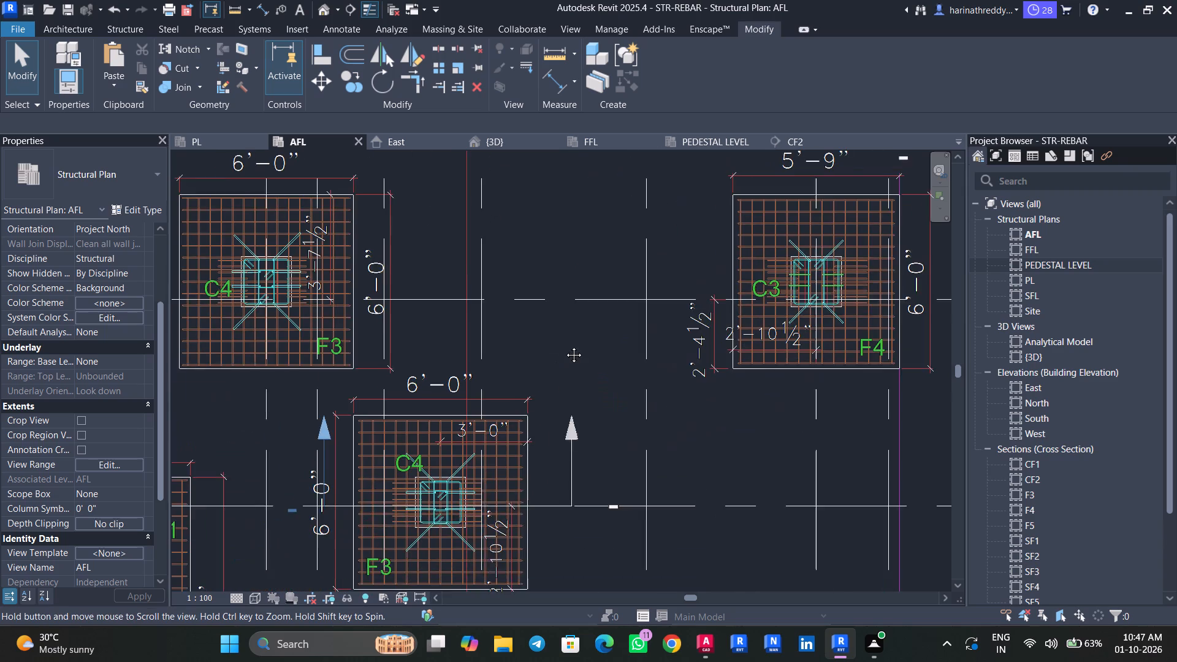
pyautogui.moveTo(565, 346); pyautogui.dragTo(691, 93, button='middle')
pyautogui.moveTo(736, 436); pyautogui.dragTo(671, 369, button='middle')
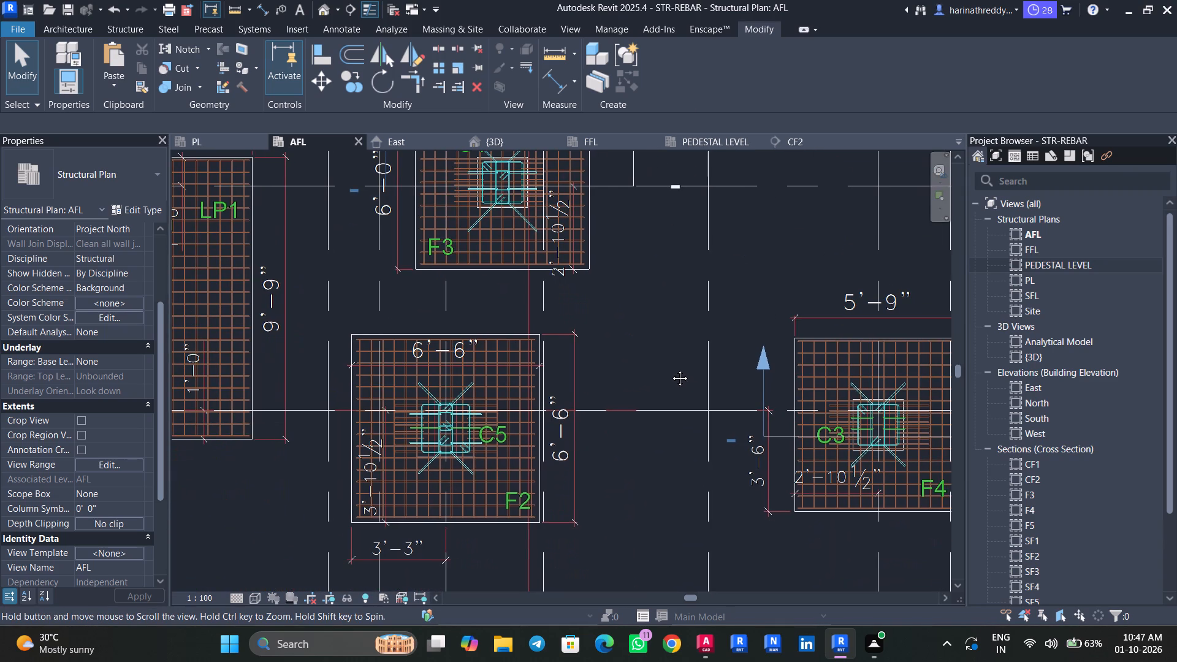
pyautogui.moveTo(671, 369); pyautogui.dragTo(677, 194, button='middle')
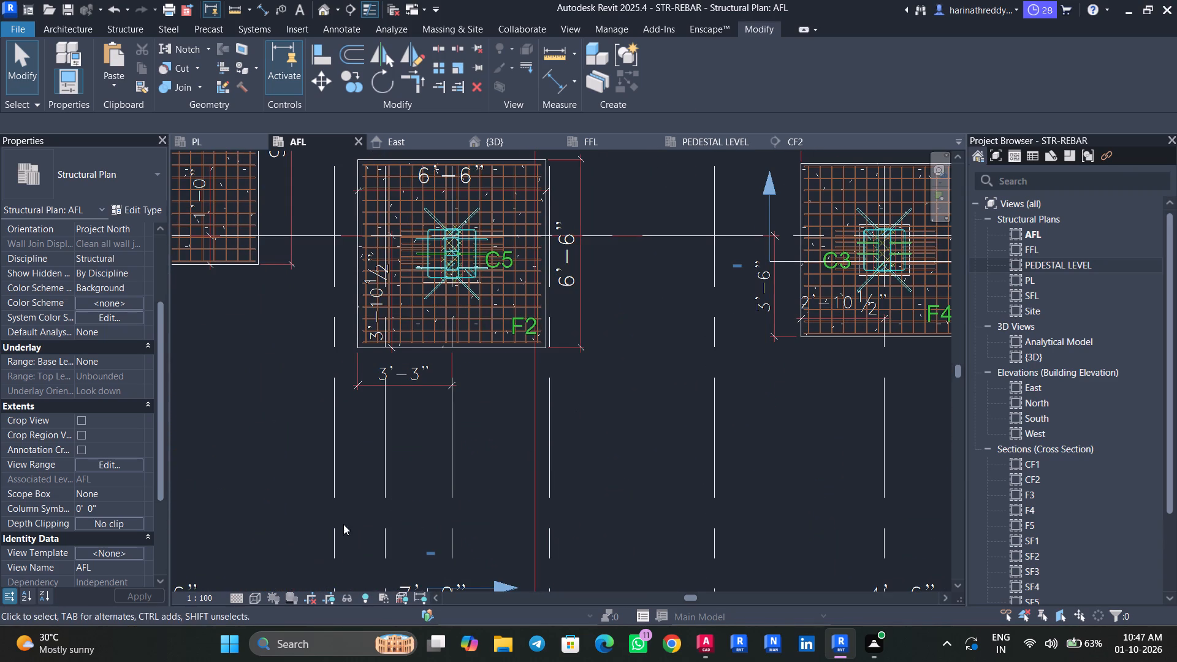
pyautogui.moveTo(349, 520); pyautogui.dragTo(549, 300, button='middle')
pyautogui.moveTo(809, 500); pyautogui.dragTo(462, 383, button='middle')
# Inspect the SF2 pedestal at grid H-2 to check whether it has its own reinforcement.
pyautogui.scroll(1, 817, 365)
pyautogui.scroll(-1, 817, 365)
pyautogui.scroll(6, 817, 365)
pyautogui.scroll(-1, 787, 372)
pyautogui.scroll(1, 787, 372)
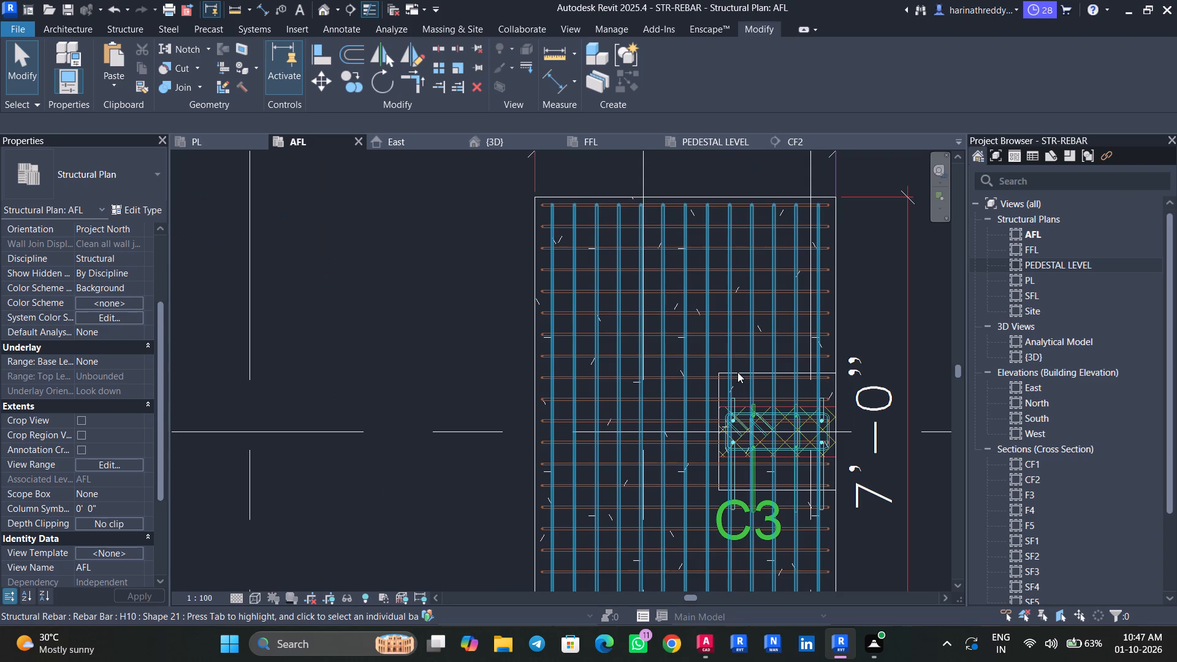
pyautogui.scroll(6, 737, 372)
pyautogui.click(755, 375)
pyautogui.scroll(-7, 755, 375)
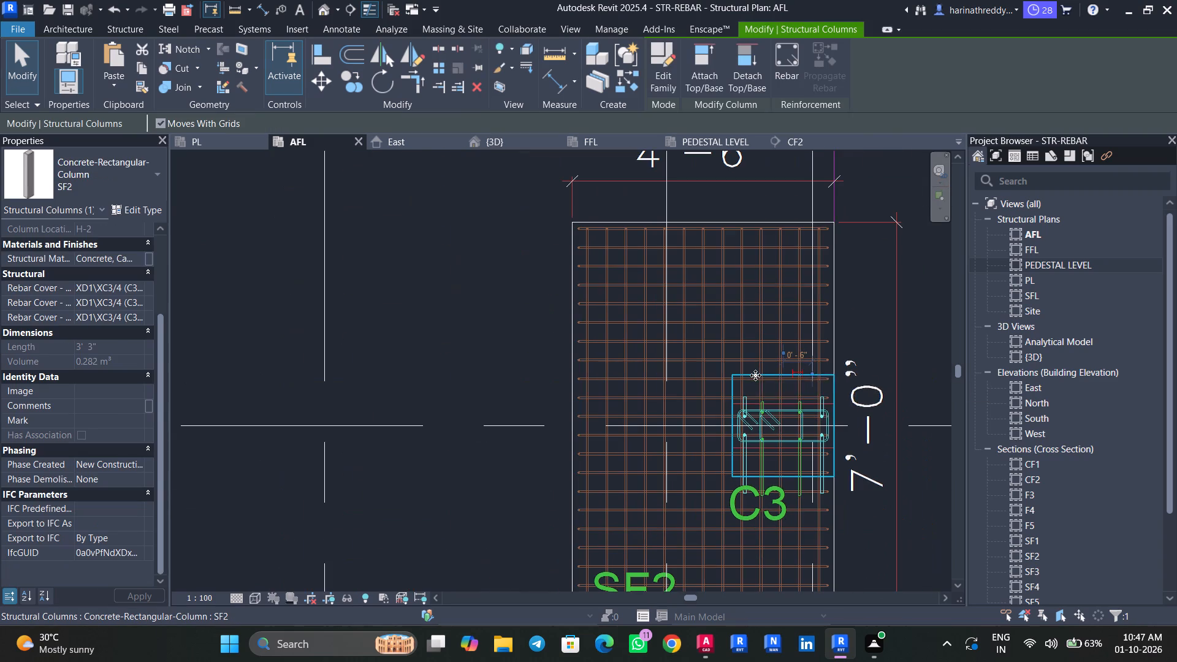
pyautogui.scroll(2, 769, 494)
pyautogui.scroll(-1, 768, 493)
pyautogui.scroll(6, 768, 492)
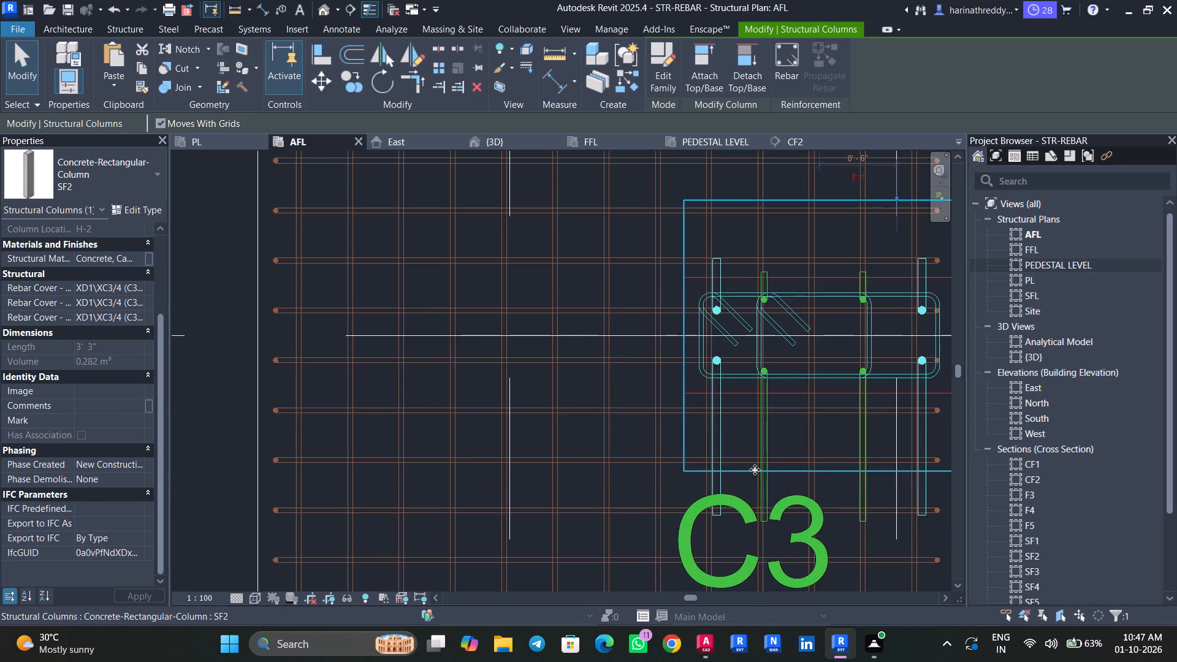
pyautogui.scroll(-18, 595, 507)
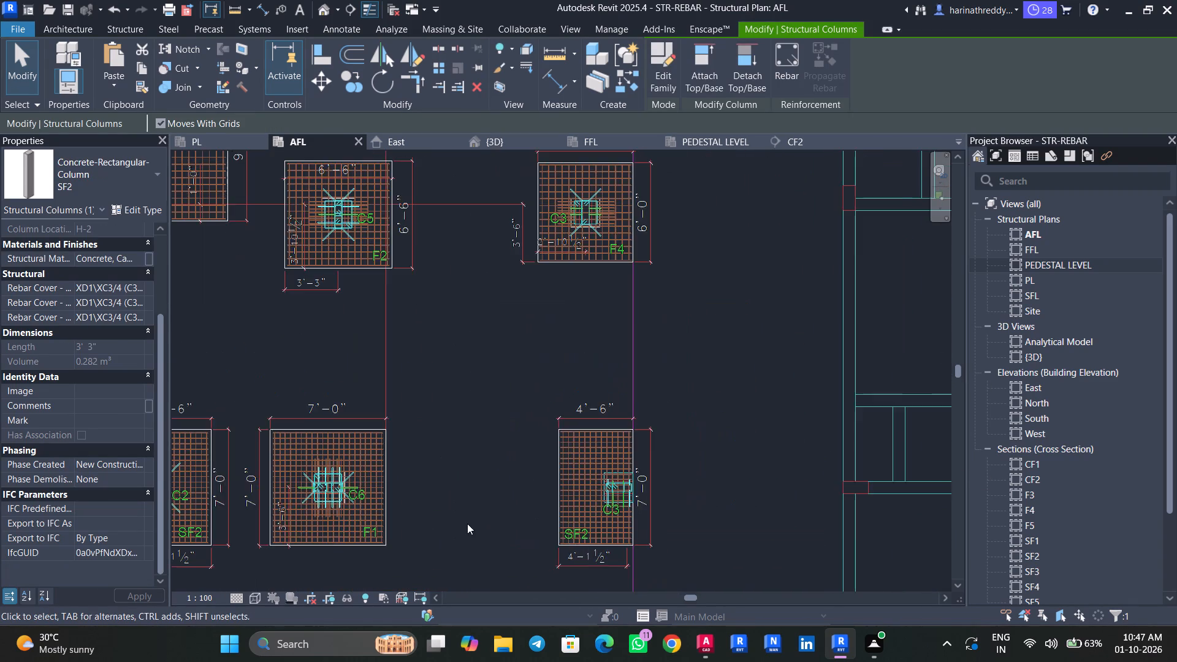
# Compare the pedestal reinforcement across the footings from grid 1 up to grid 7.
pyautogui.moveTo(474, 519); pyautogui.dragTo(641, 273, button='middle')
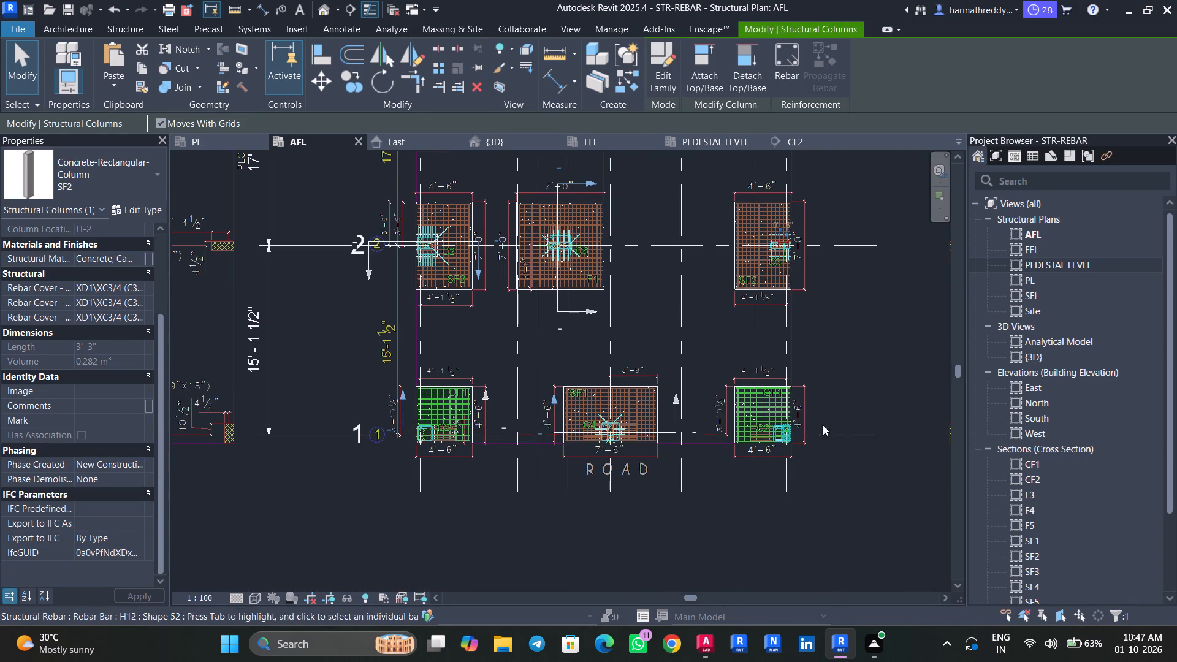
pyautogui.scroll(5, 817, 424)
pyautogui.moveTo(555, 287); pyautogui.dragTo(893, 313, button='middle')
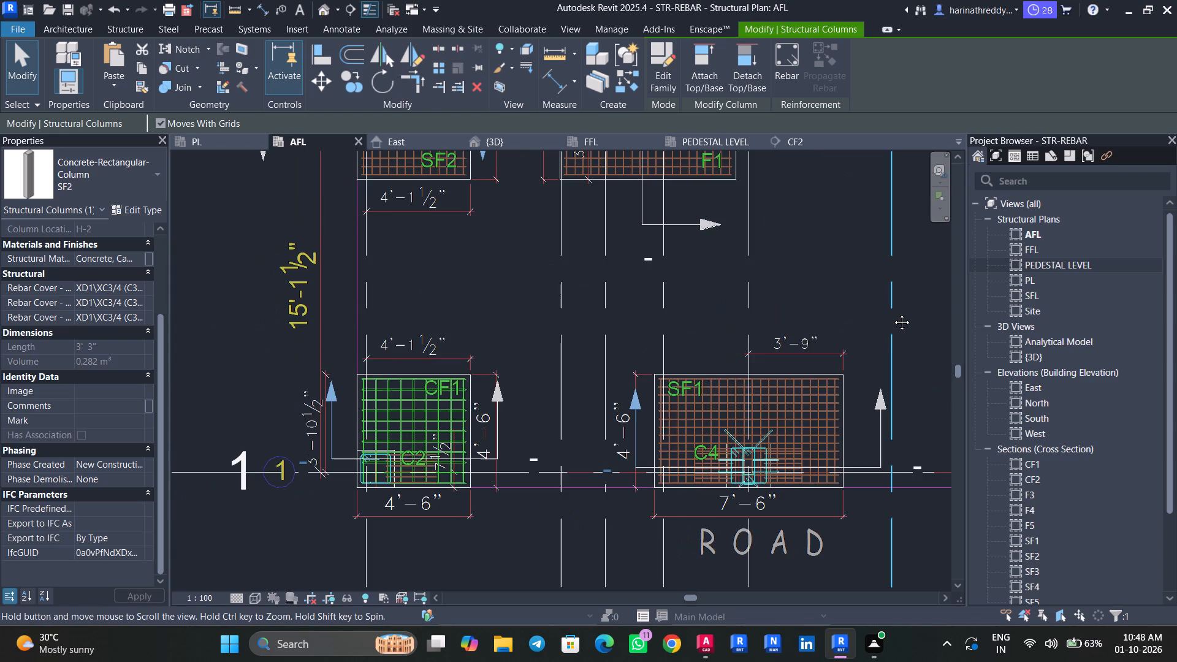
pyautogui.moveTo(893, 313); pyautogui.dragTo(710, 496, button='middle')
pyautogui.moveTo(656, 365); pyautogui.dragTo(656, 475, button='middle')
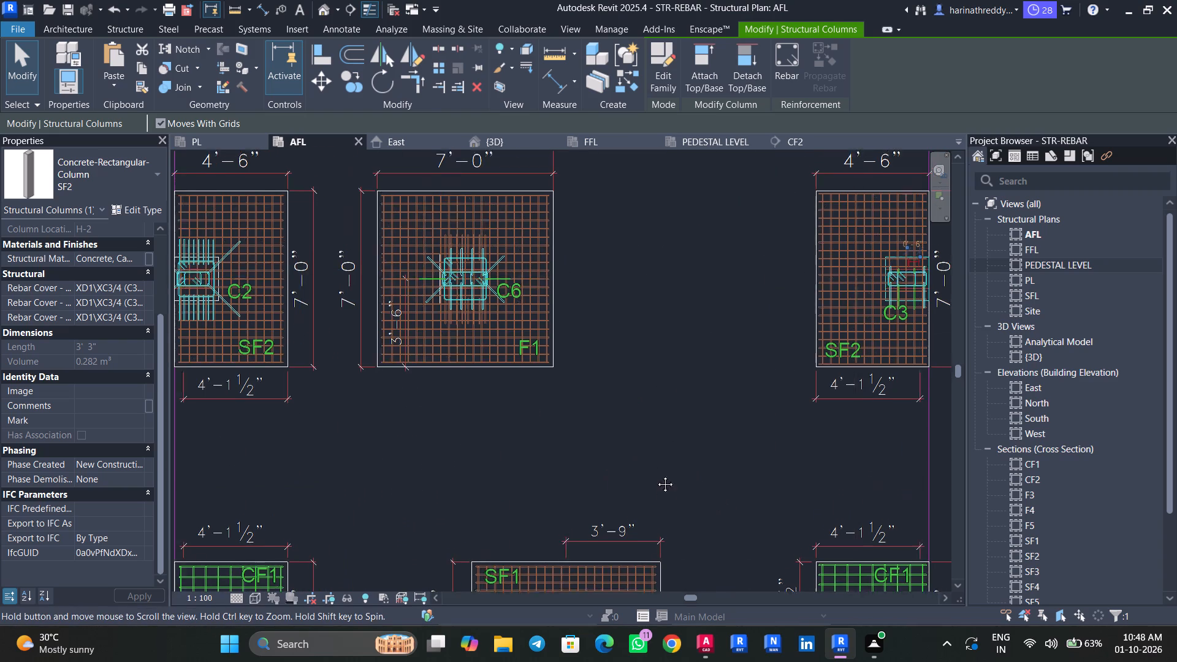
pyautogui.moveTo(656, 475); pyautogui.dragTo(649, 517, button='middle')
pyautogui.scroll(-5, 646, 507)
pyautogui.moveTo(654, 343); pyautogui.dragTo(660, 462, button='middle')
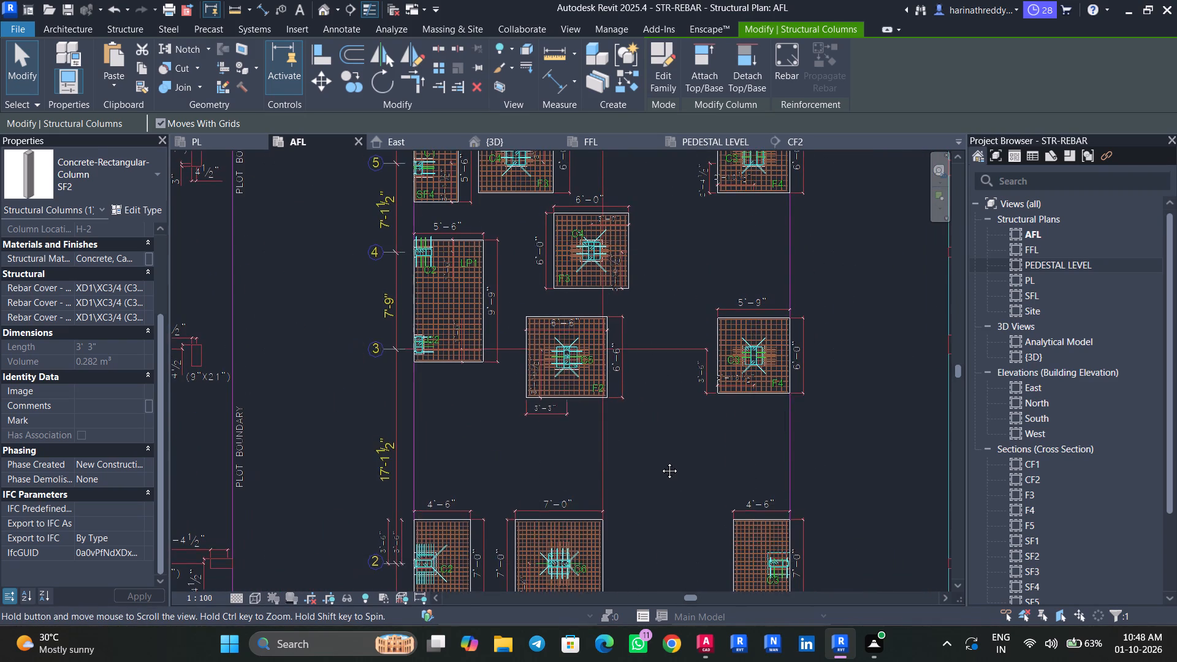
pyautogui.moveTo(660, 462); pyautogui.dragTo(645, 514, button='middle')
pyautogui.scroll(2, 427, 175)
pyautogui.scroll(-1, 427, 175)
pyautogui.scroll(3, 427, 175)
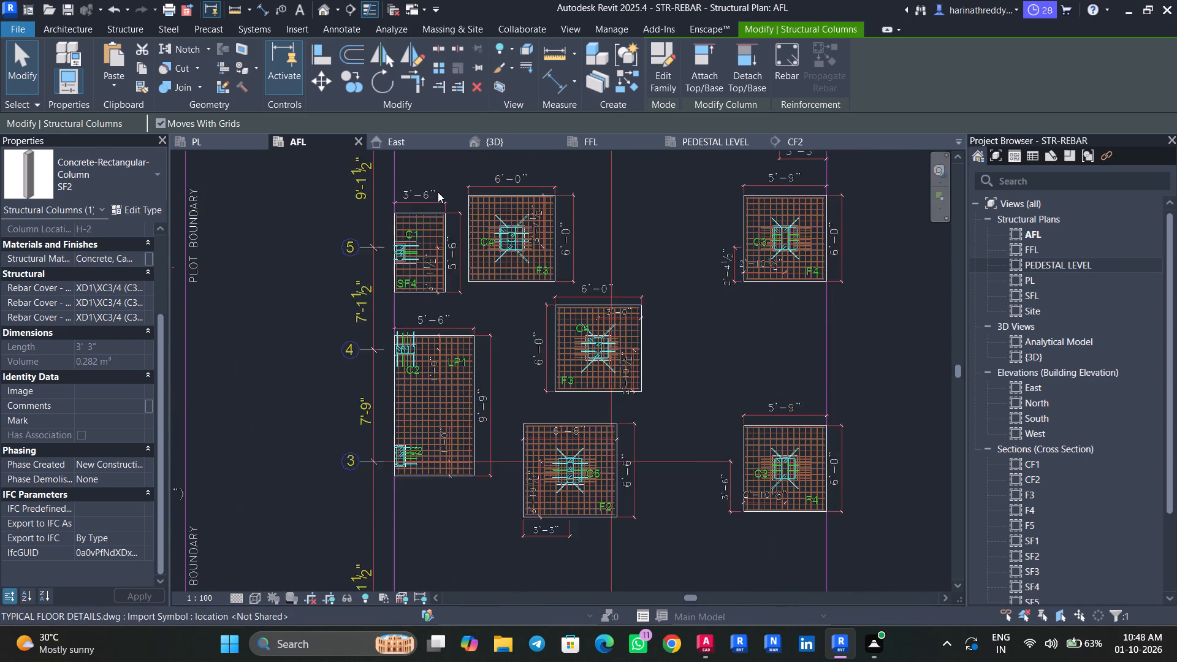
pyautogui.scroll(1, 442, 191)
pyautogui.moveTo(442, 191); pyautogui.dragTo(210, 448, button='middle')
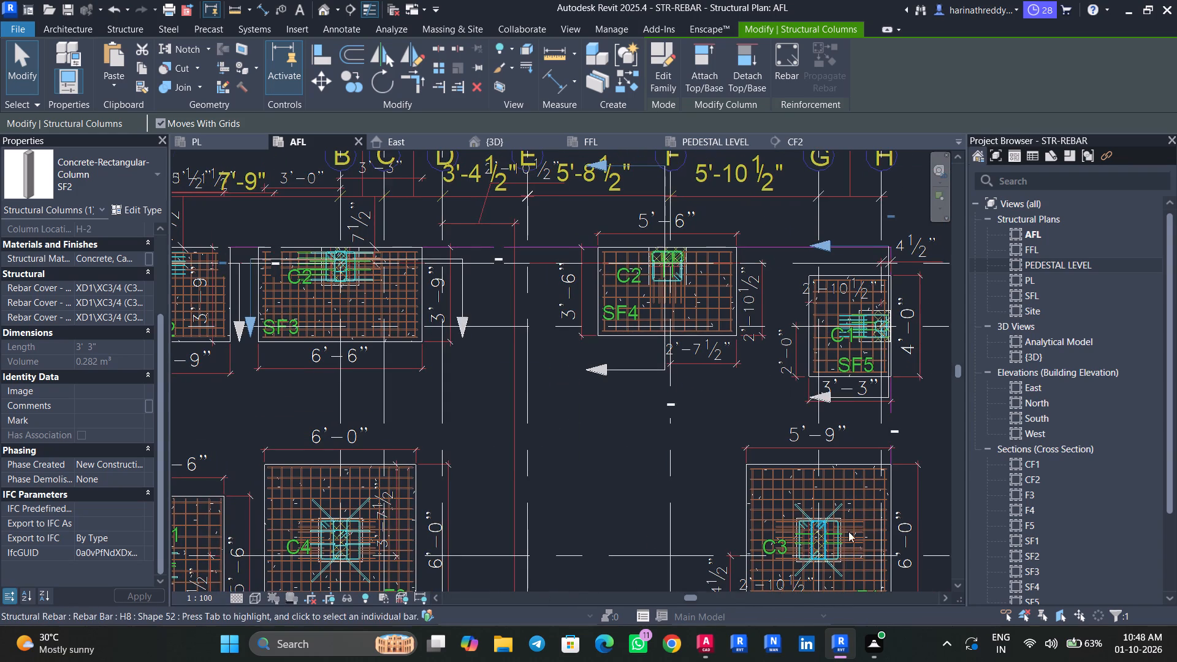
pyautogui.scroll(4, 831, 525)
pyautogui.scroll(-5, 425, 425)
pyautogui.moveTo(412, 436); pyautogui.dragTo(614, 386, button='middle')
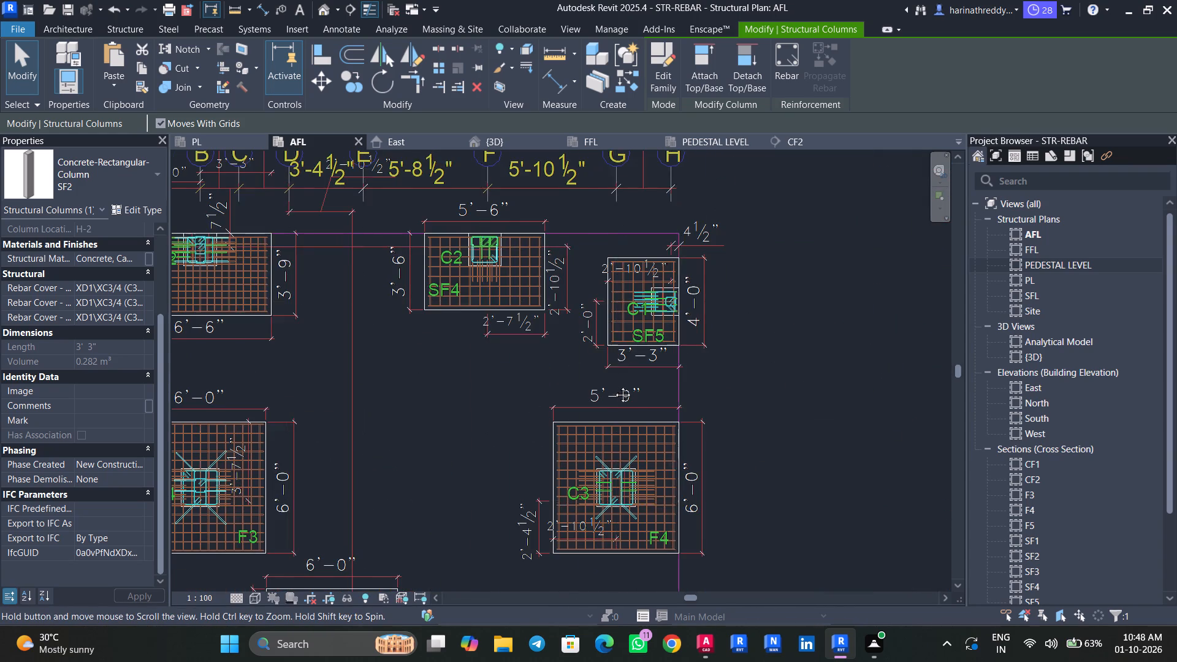
pyautogui.moveTo(614, 386); pyautogui.dragTo(560, 388, button='middle')
# Inspect the F4 pedestal at grid G-5 and its reinforcement as a possible propagation source.
pyautogui.scroll(1, 616, 388)
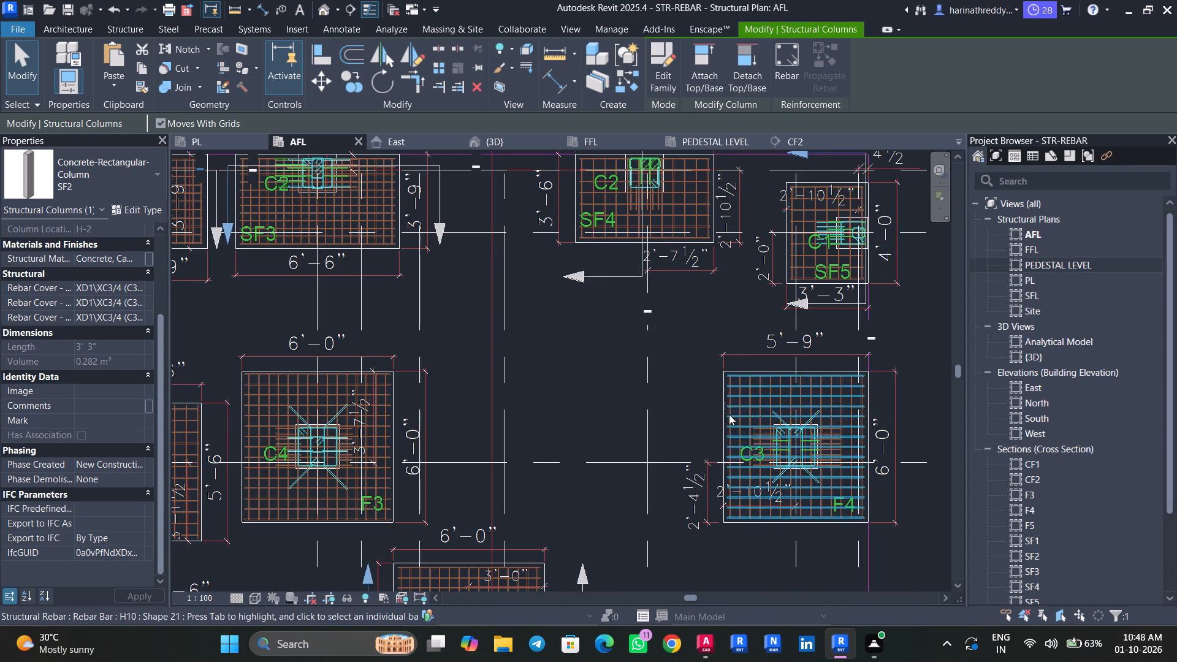
pyautogui.scroll(12, 815, 427)
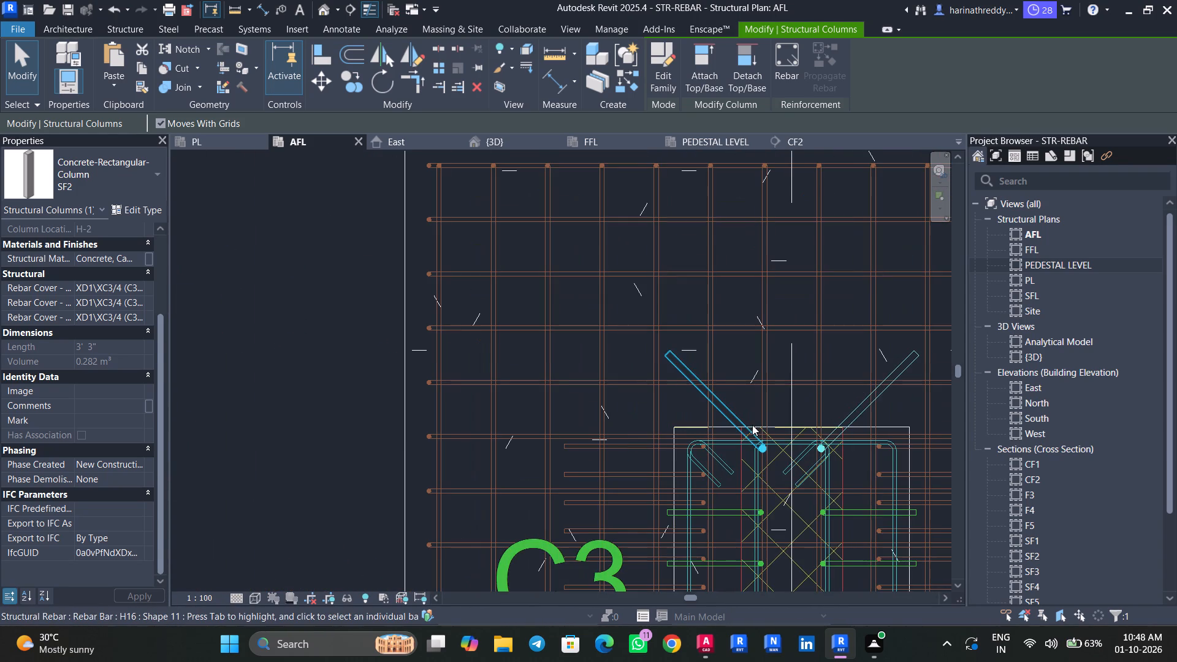
pyautogui.click(752, 425)
pyautogui.press('Escape')
pyautogui.press('Escape')
pyautogui.click(690, 424)
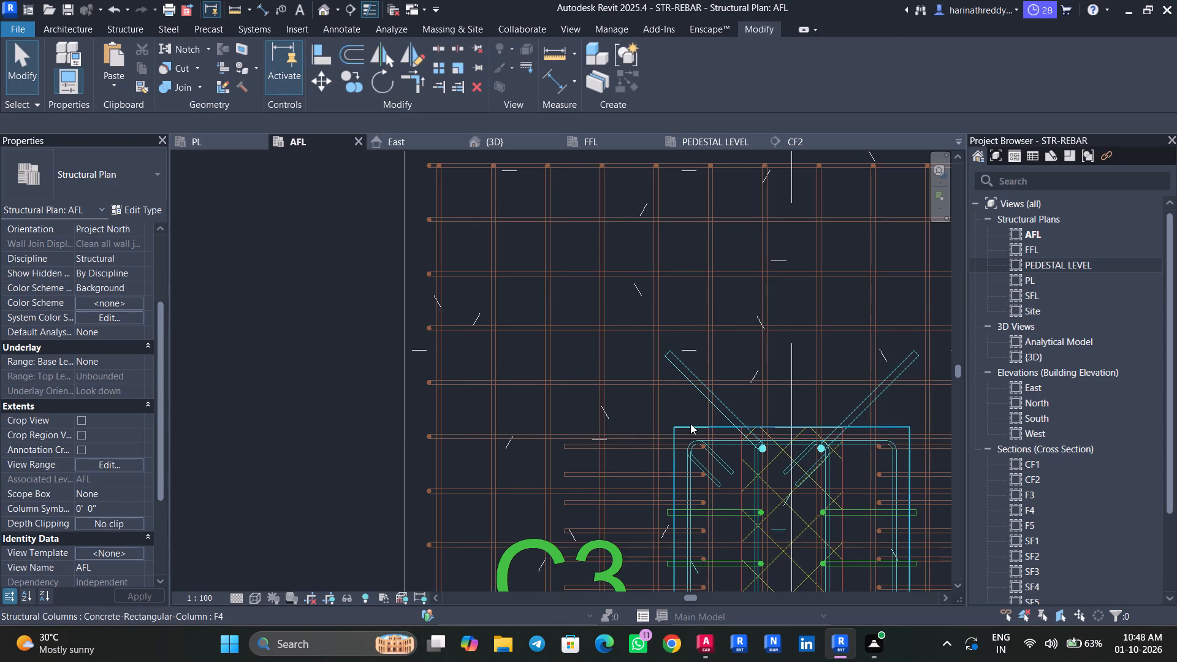
pyautogui.scroll(-12, 690, 424)
# Look over the footings from grid 5 to grid 1 in the AFL plan for pedestals still needing reinforcement.
pyautogui.moveTo(516, 443); pyautogui.dragTo(516, 401, button='middle')
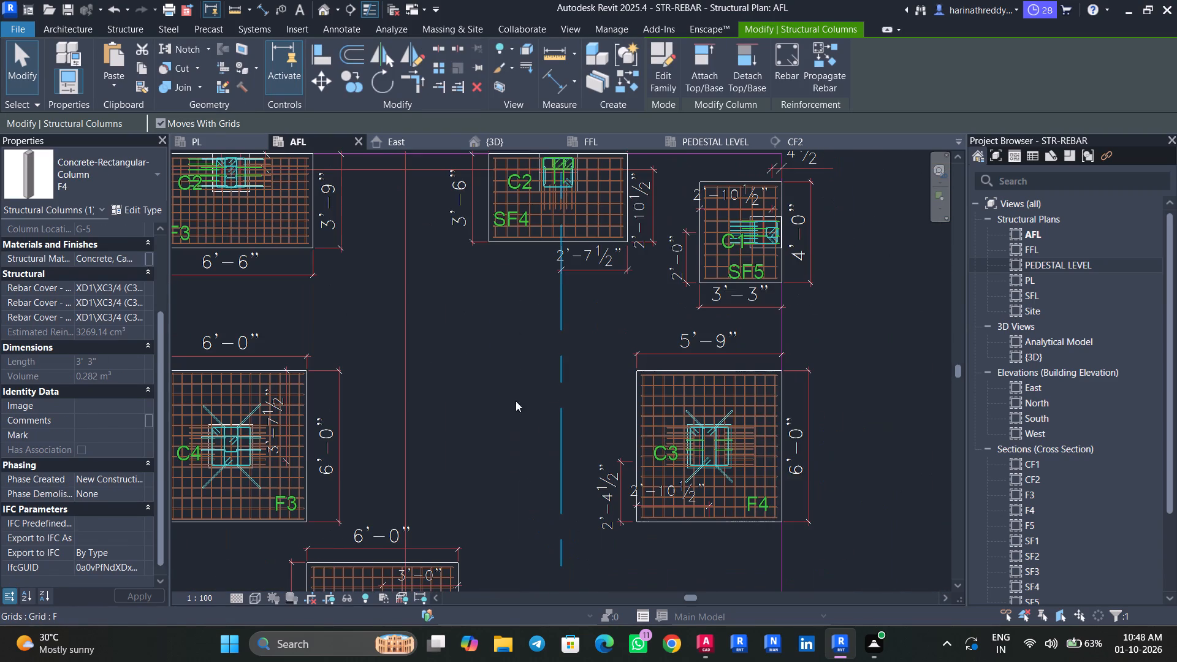
pyautogui.moveTo(516, 401); pyautogui.dragTo(514, 234, button='middle')
pyautogui.moveTo(551, 446); pyautogui.dragTo(541, 210, button='middle')
pyautogui.moveTo(544, 454); pyautogui.dragTo(546, 205, button='middle')
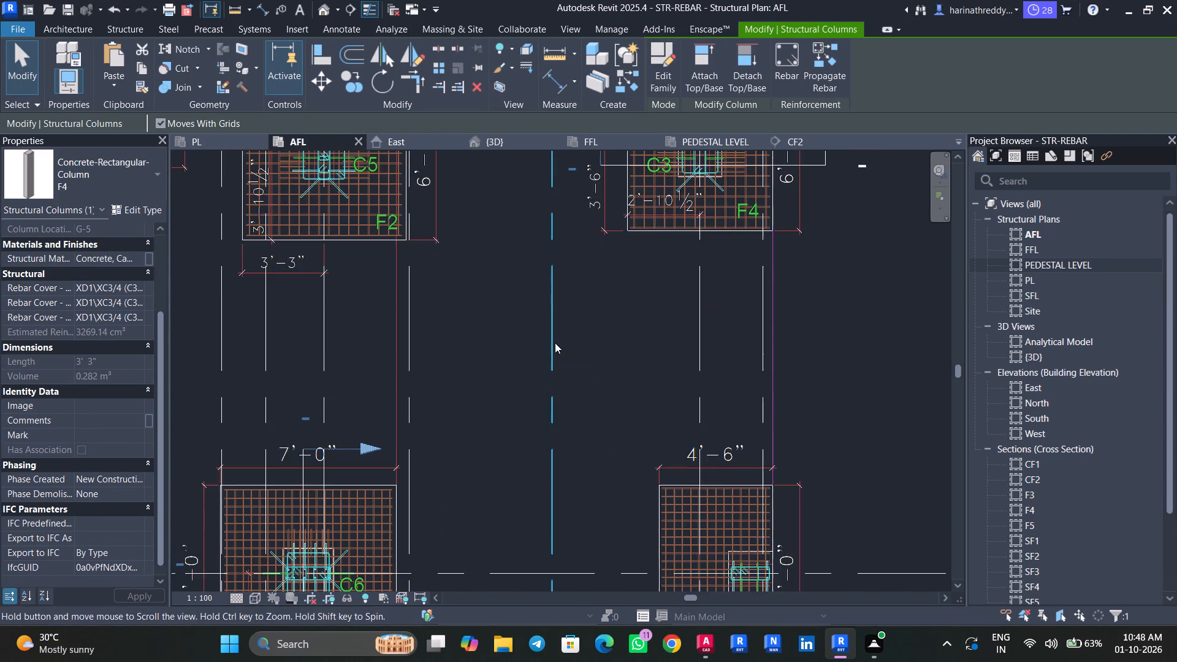
pyautogui.moveTo(563, 422); pyautogui.dragTo(551, 197, button='middle')
pyautogui.scroll(1, 551, 197)
pyautogui.moveTo(583, 392); pyautogui.dragTo(559, 236, button='middle')
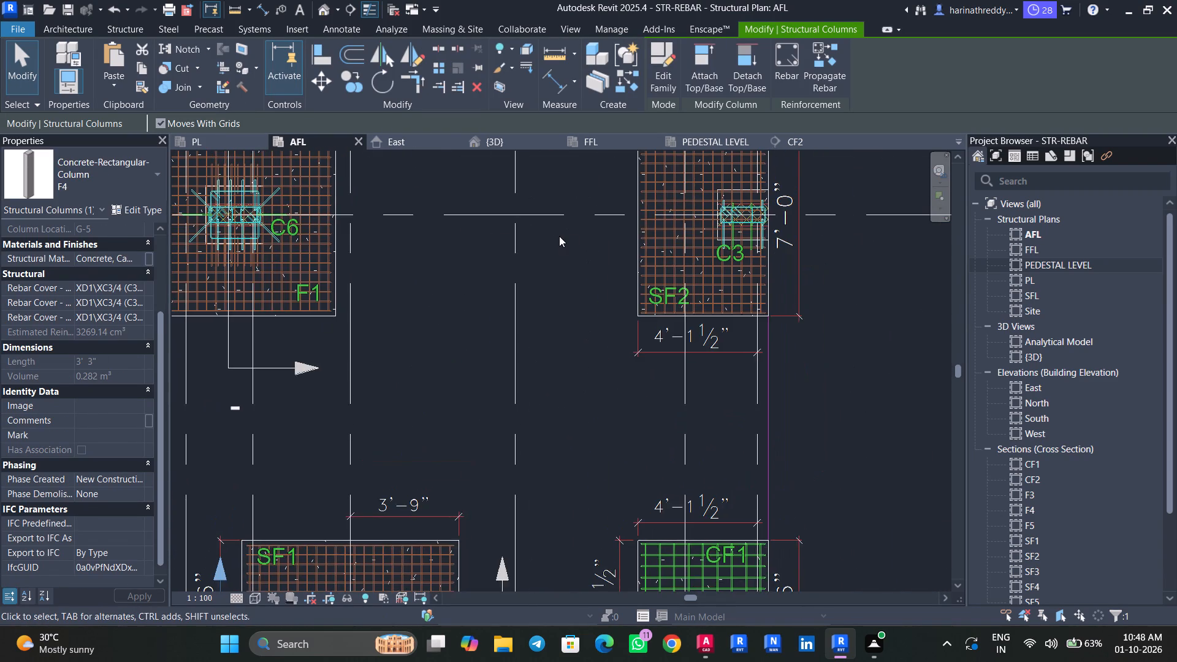
pyautogui.scroll(-9, 559, 236)
pyautogui.press('Escape')
pyautogui.press('Escape')
# Propagate the rebar from the SF2 pedestal at A-2 to the SF2 pedestal at H-2, deleting the bars with unsolvable shapes.
pyautogui.scroll(4, 386, 280)
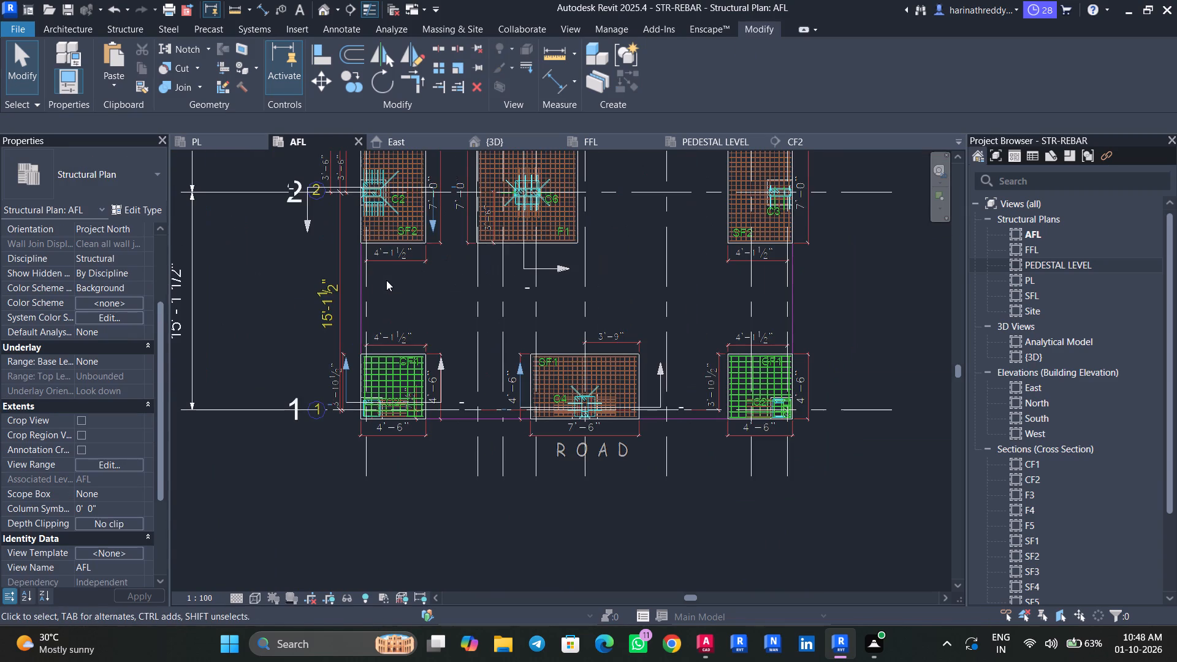
pyautogui.scroll(5, 432, 224)
pyautogui.scroll(-1, 418, 229)
pyautogui.scroll(3, 418, 229)
pyautogui.moveTo(371, 205); pyautogui.dragTo(497, 389, button='middle')
pyautogui.scroll(3, 451, 315)
pyautogui.scroll(-1, 451, 315)
pyautogui.scroll(3, 451, 315)
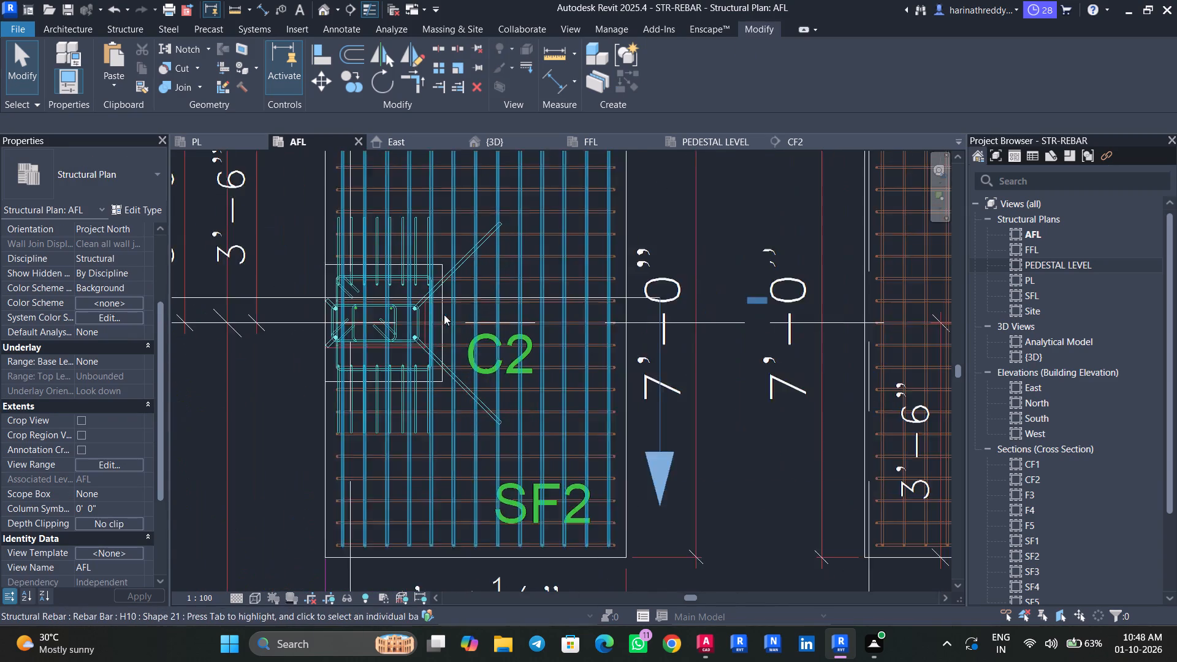
pyautogui.scroll(2, 444, 314)
pyautogui.click(441, 314)
pyautogui.click(815, 78)
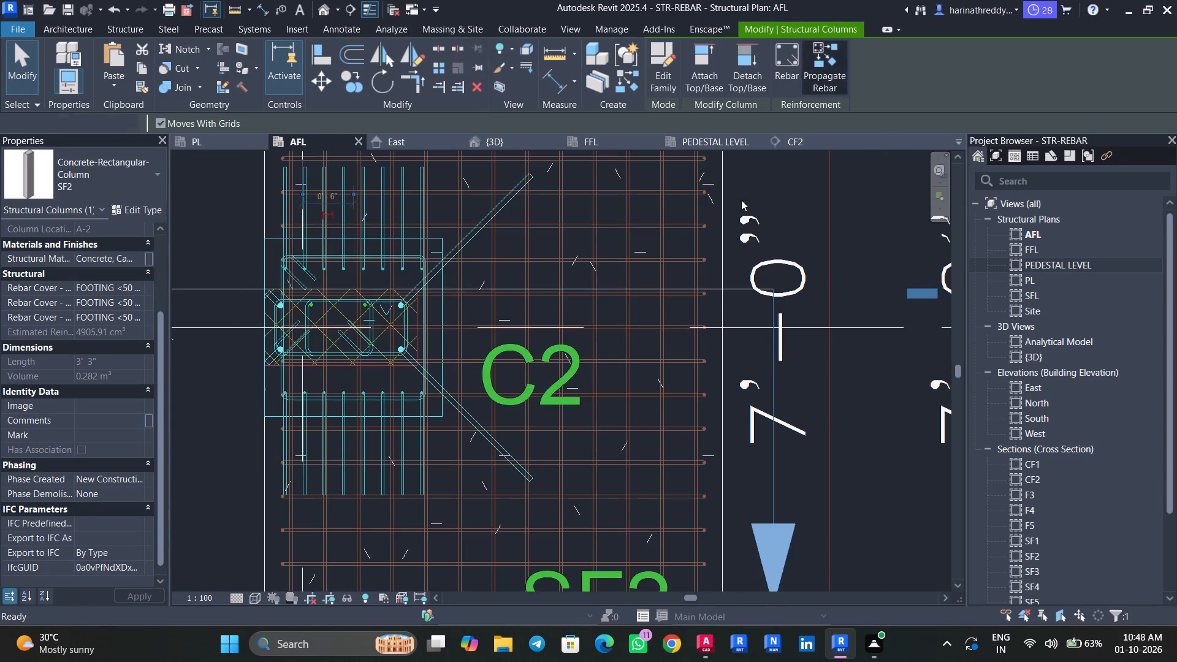
pyautogui.scroll(-6, 568, 300)
pyautogui.moveTo(718, 321); pyautogui.dragTo(400, 335, button='middle')
pyautogui.moveTo(882, 346); pyautogui.dragTo(805, 346, button='middle')
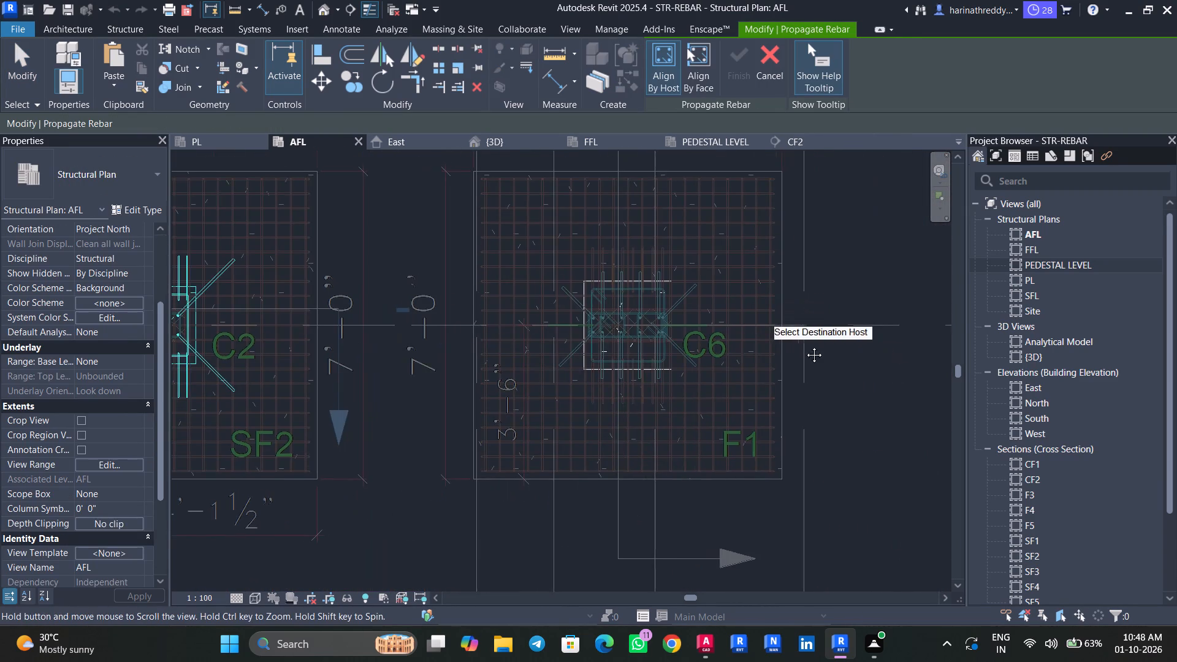
pyautogui.moveTo(805, 346); pyautogui.dragTo(443, 346, button='middle')
pyautogui.moveTo(840, 356); pyautogui.dragTo(629, 397, button='middle')
pyautogui.scroll(3, 765, 322)
pyautogui.click(745, 330)
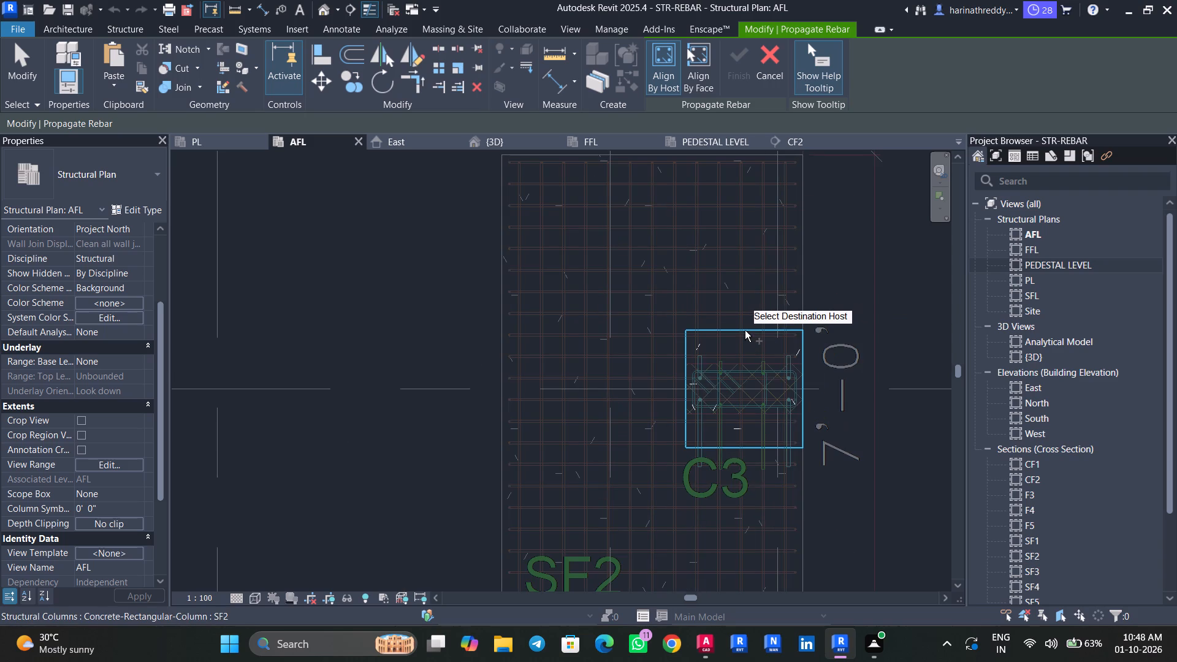
pyautogui.scroll(-2, 745, 330)
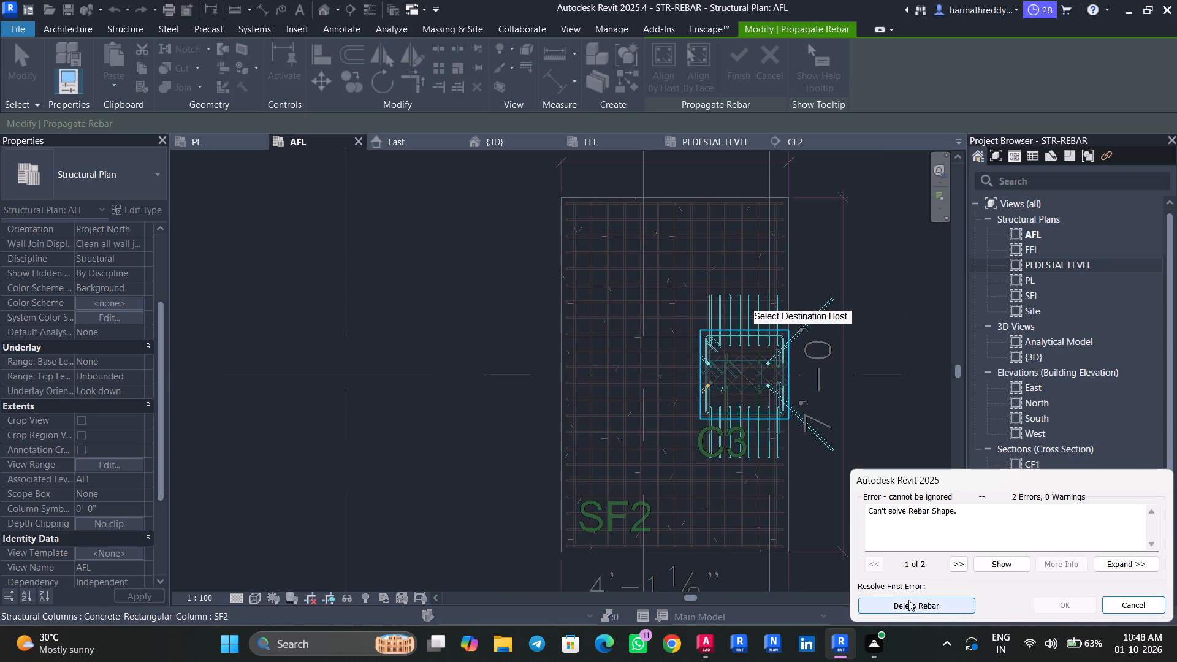
pyautogui.click(916, 604)
pyautogui.scroll(4, 793, 354)
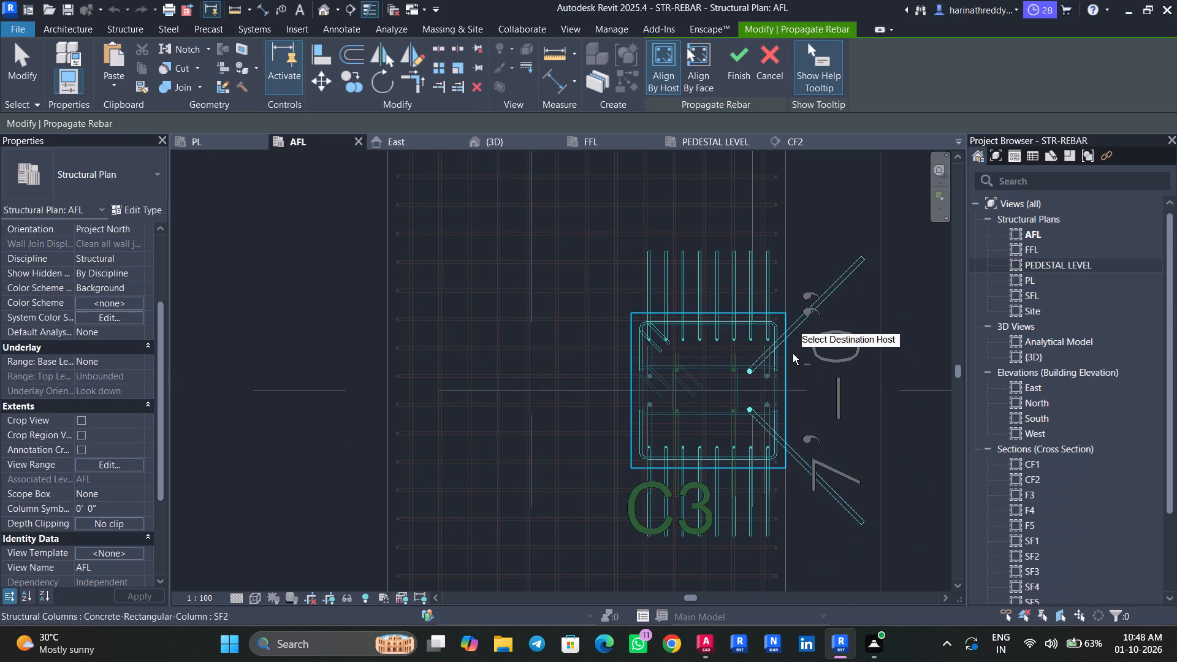
pyautogui.scroll(1, 793, 354)
pyautogui.scroll(-1, 793, 354)
pyautogui.scroll(1, 793, 354)
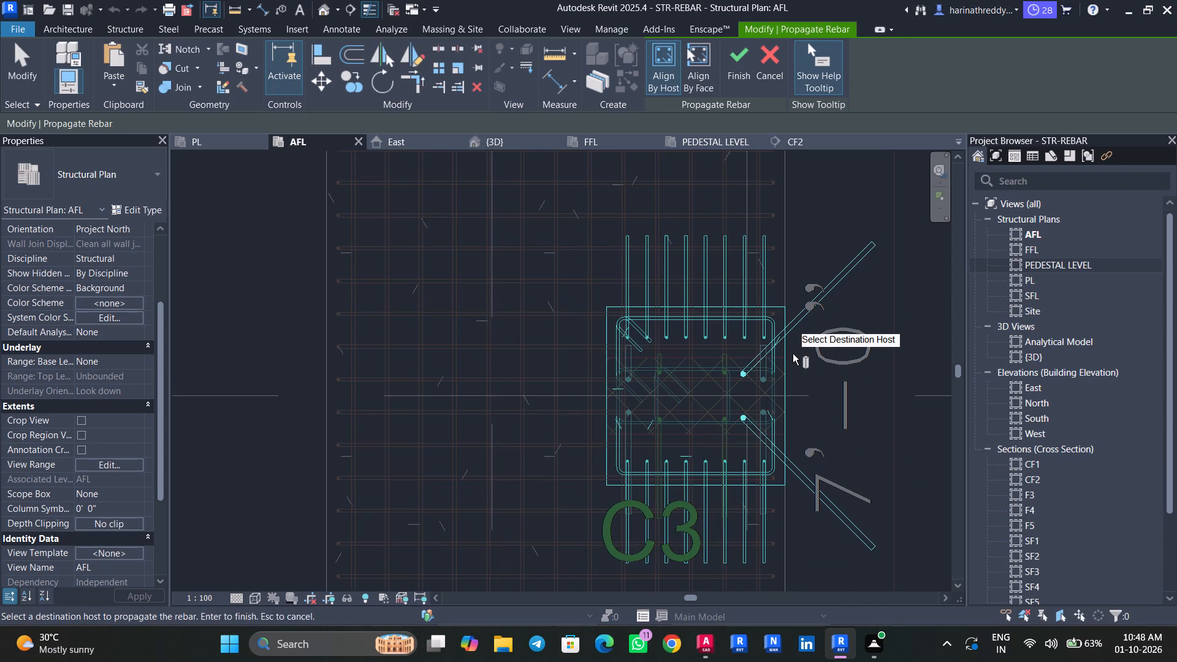
pyautogui.scroll(-8, 793, 354)
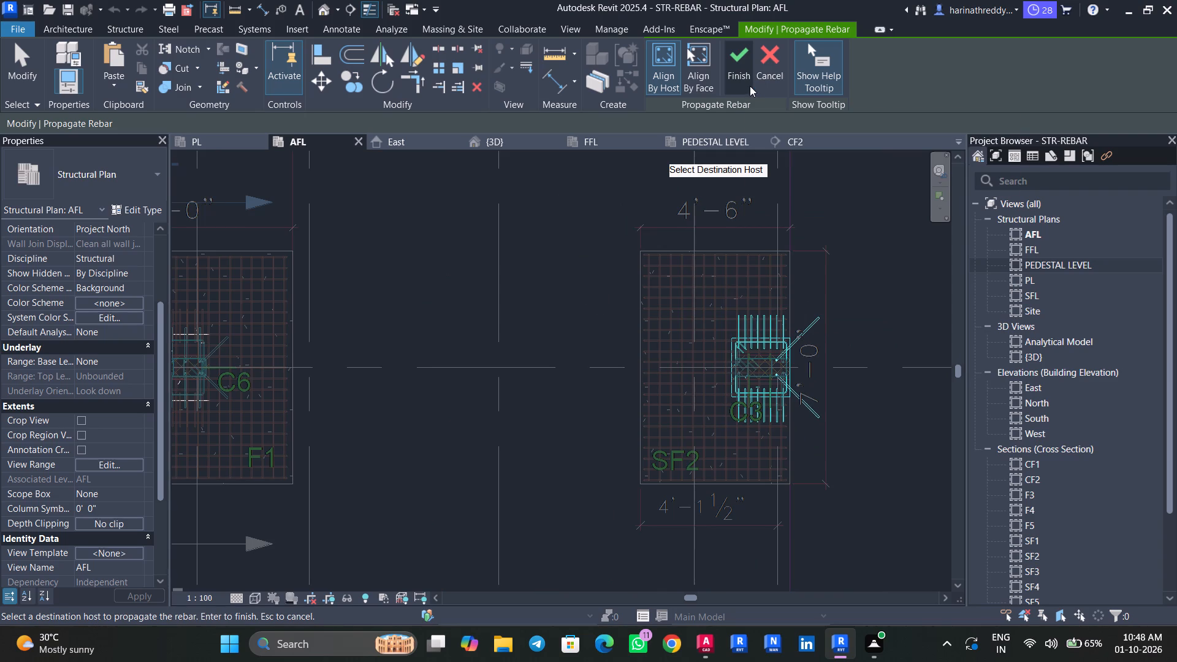
# Examine the footings from grid 1 to grid 7, including the SF4 pedestal at A-5, for further propagation destinations.
pyautogui.scroll(-9, 534, 346)
pyautogui.moveTo(527, 384); pyautogui.dragTo(571, 312, button='middle')
pyautogui.scroll(6, 515, 398)
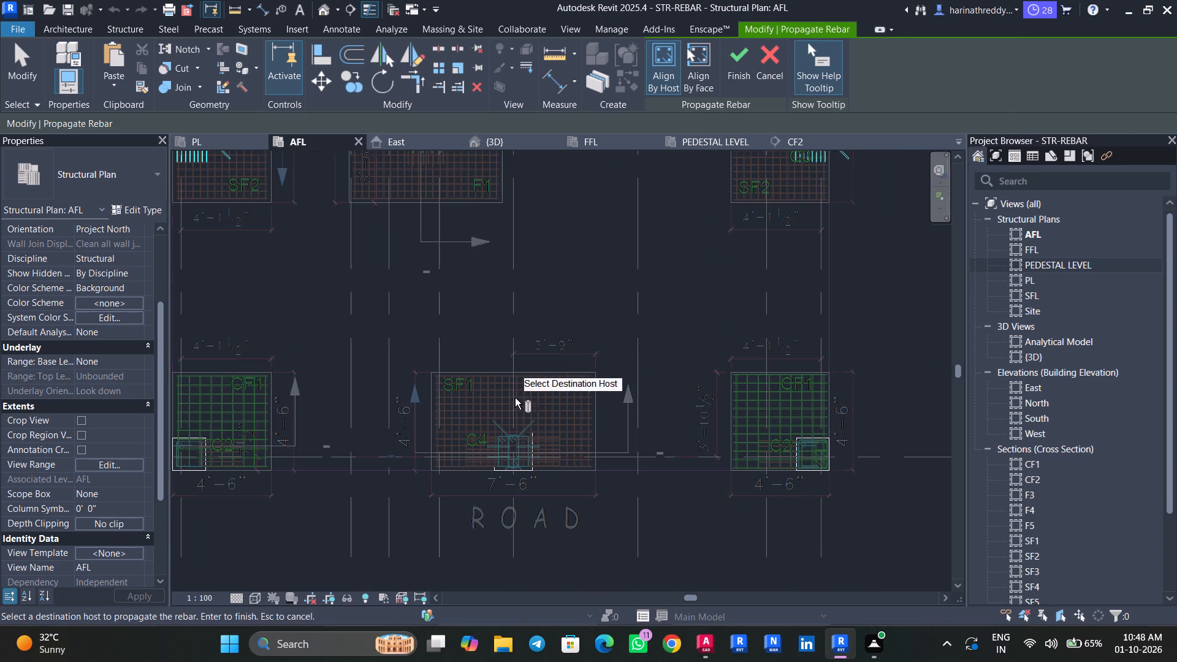
pyautogui.moveTo(573, 282); pyautogui.dragTo(558, 582, button='middle')
pyautogui.moveTo(598, 270); pyautogui.dragTo(615, 509, button='middle')
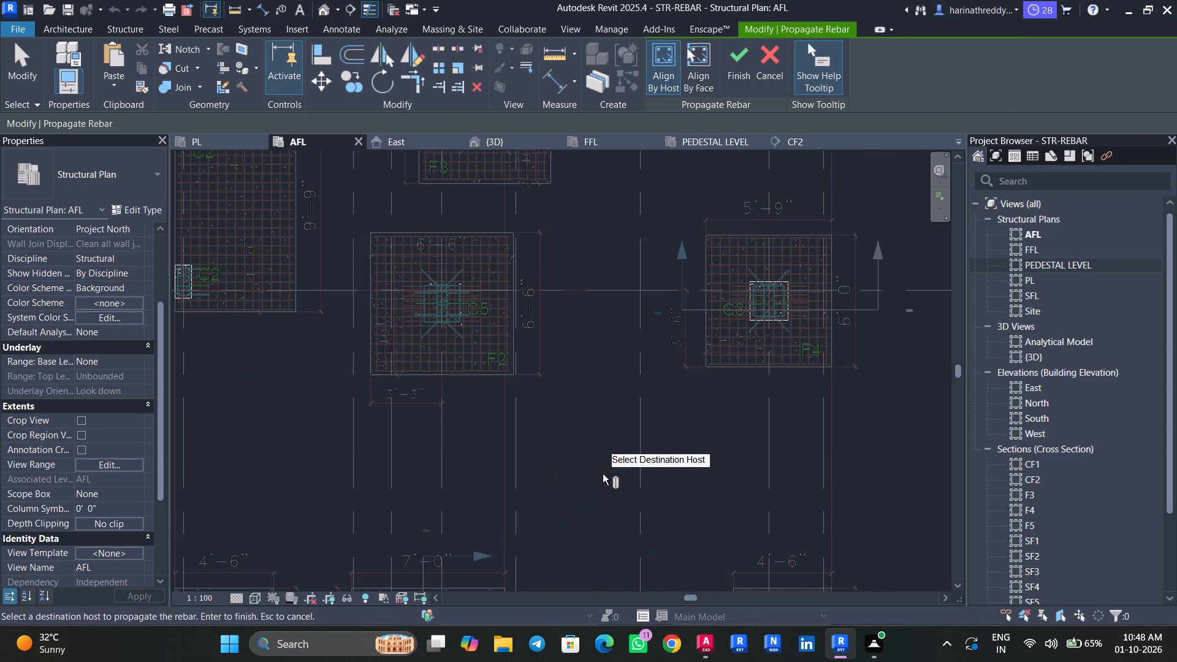
pyautogui.moveTo(603, 474); pyautogui.dragTo(660, 560, button='middle')
pyautogui.moveTo(657, 409); pyautogui.dragTo(652, 579, button='middle')
pyautogui.moveTo(670, 385); pyautogui.dragTo(670, 420, button='middle')
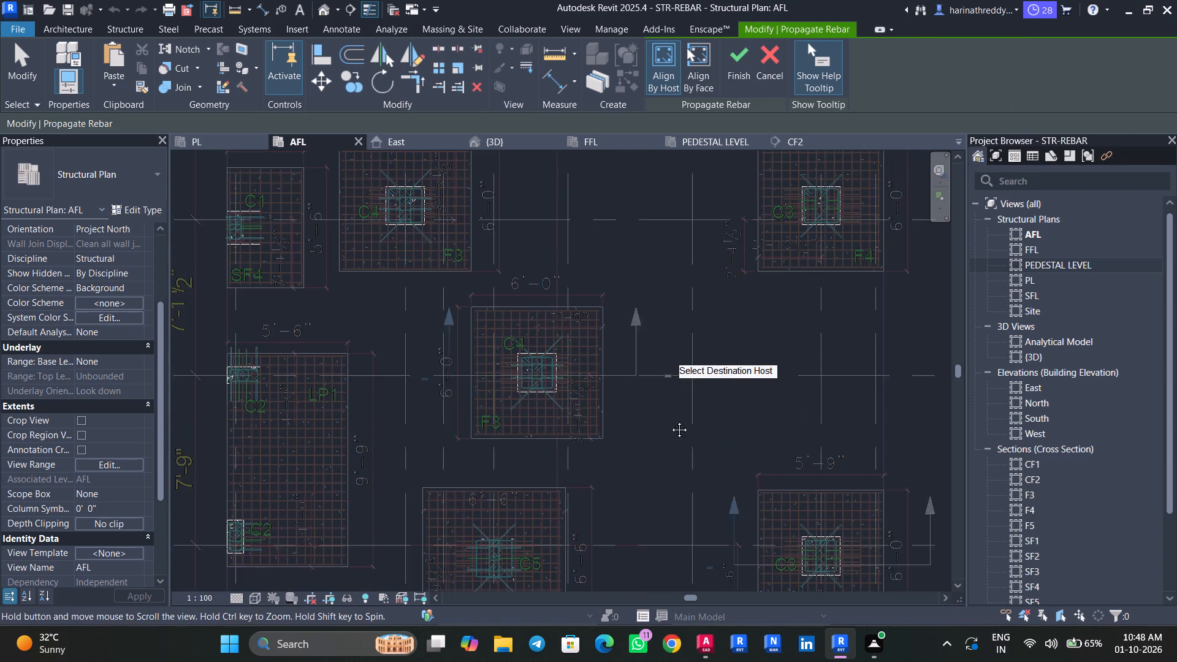
pyautogui.moveTo(670, 420); pyautogui.dragTo(665, 547, button='middle')
pyautogui.moveTo(661, 456); pyautogui.dragTo(675, 562, button='middle')
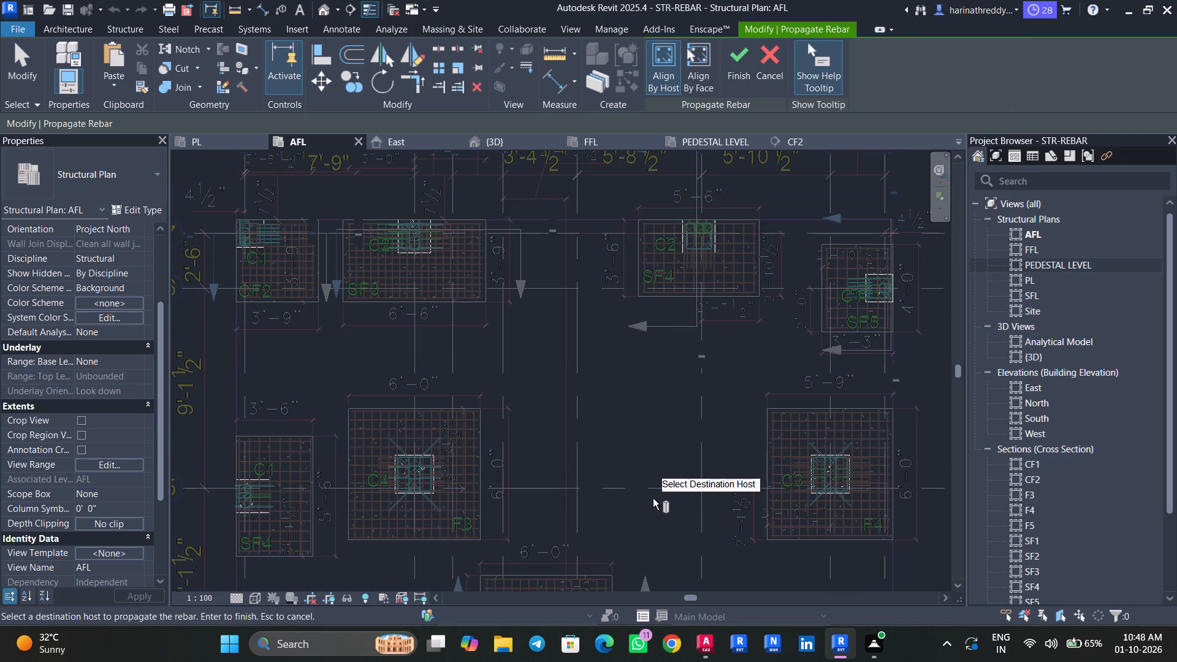
pyautogui.moveTo(653, 498); pyautogui.dragTo(698, 335, button='middle')
pyautogui.scroll(1, 653, 498)
pyautogui.scroll(12, 228, 330)
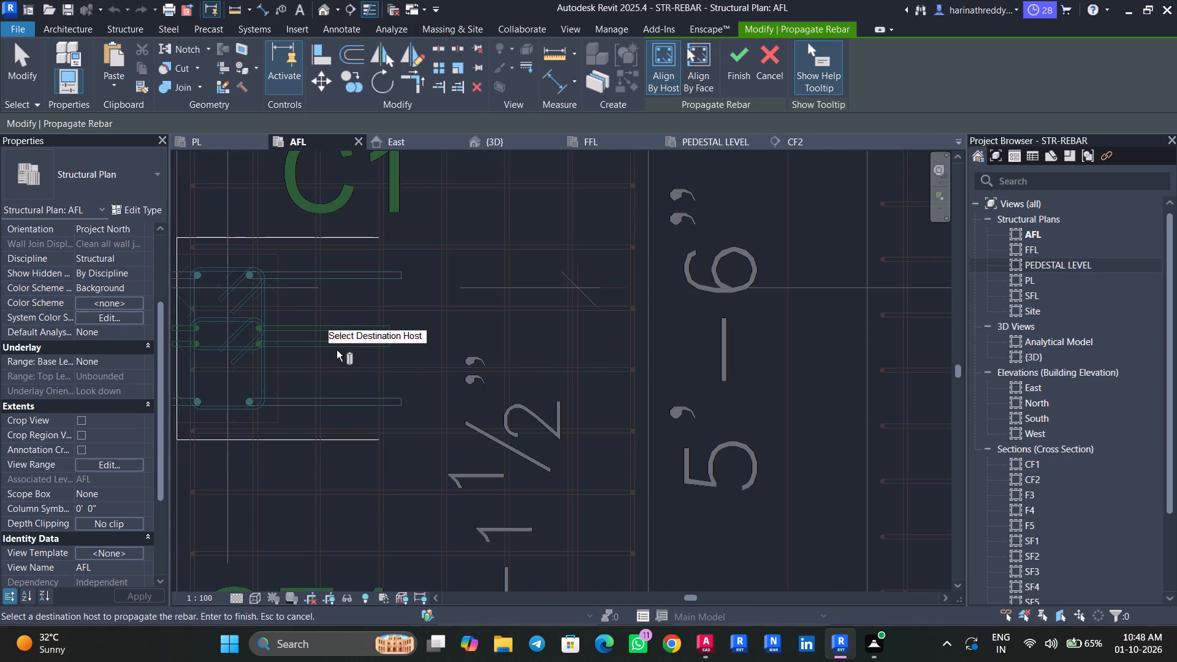
pyautogui.scroll(-5, 376, 337)
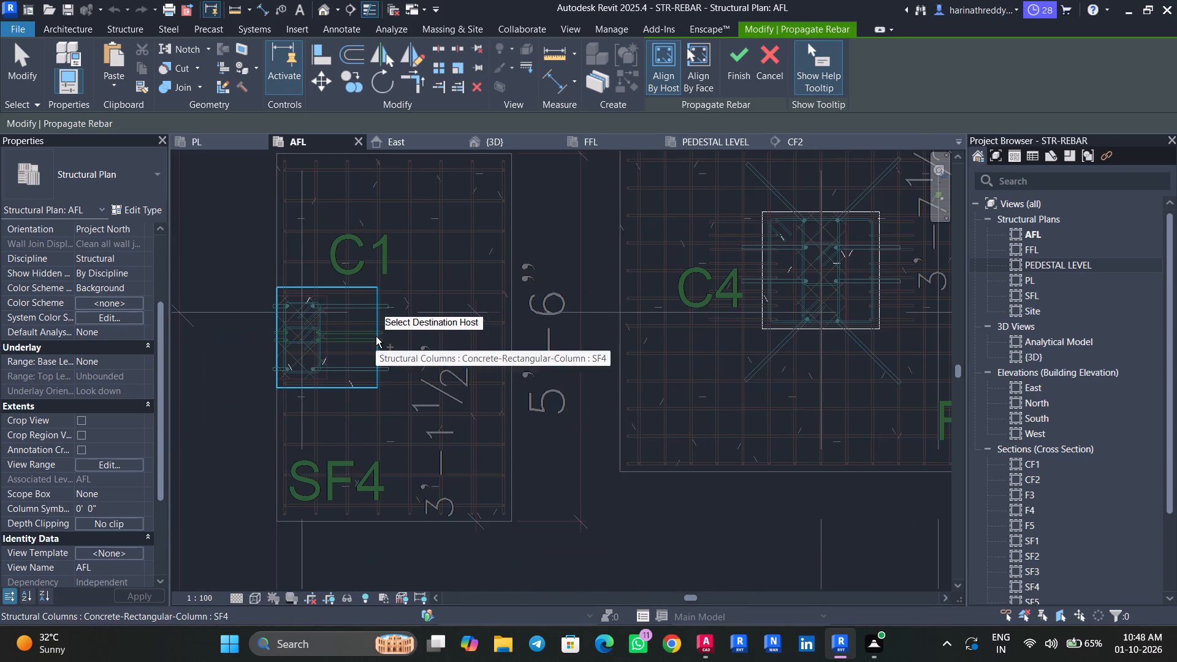
pyautogui.scroll(-4, 376, 337)
# Recheck the footings between grids 2 and 7 for any remaining matching pedestals to receive the rebar.
pyautogui.moveTo(522, 498); pyautogui.dragTo(568, 275, button='middle')
pyautogui.moveTo(554, 491); pyautogui.dragTo(533, 126, button='middle')
pyautogui.scroll(1, 533, 126)
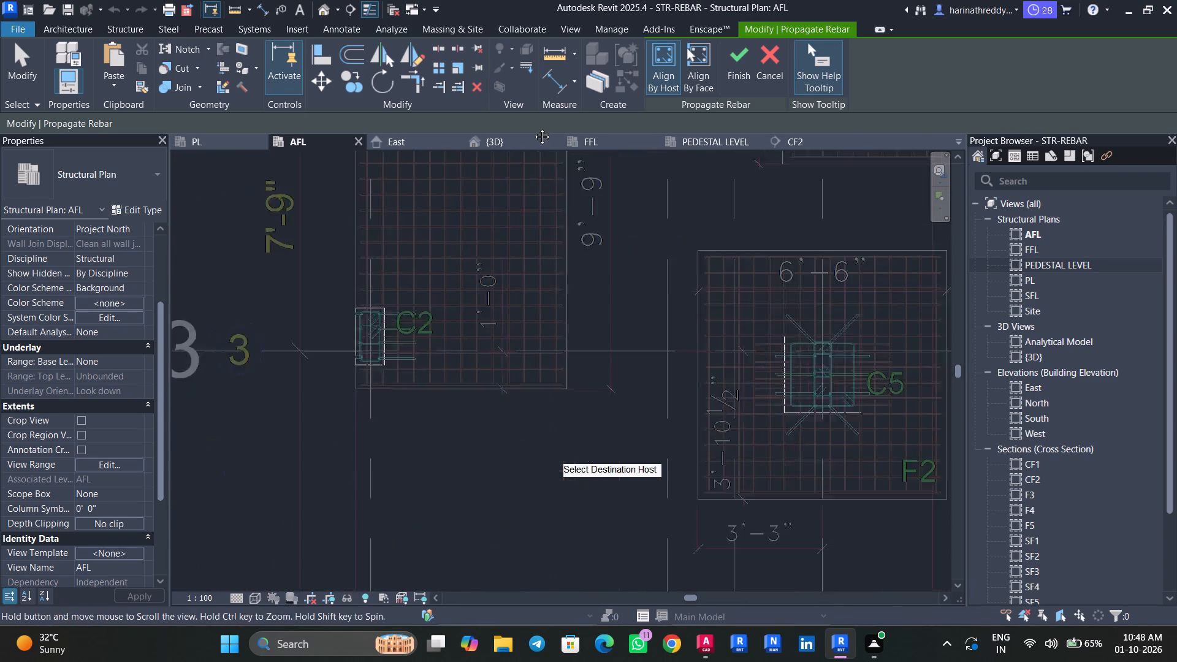
pyautogui.moveTo(585, 516); pyautogui.dragTo(397, 154, button='middle')
pyautogui.scroll(-3, 454, 362)
pyautogui.moveTo(454, 374); pyautogui.dragTo(499, 291, button='middle')
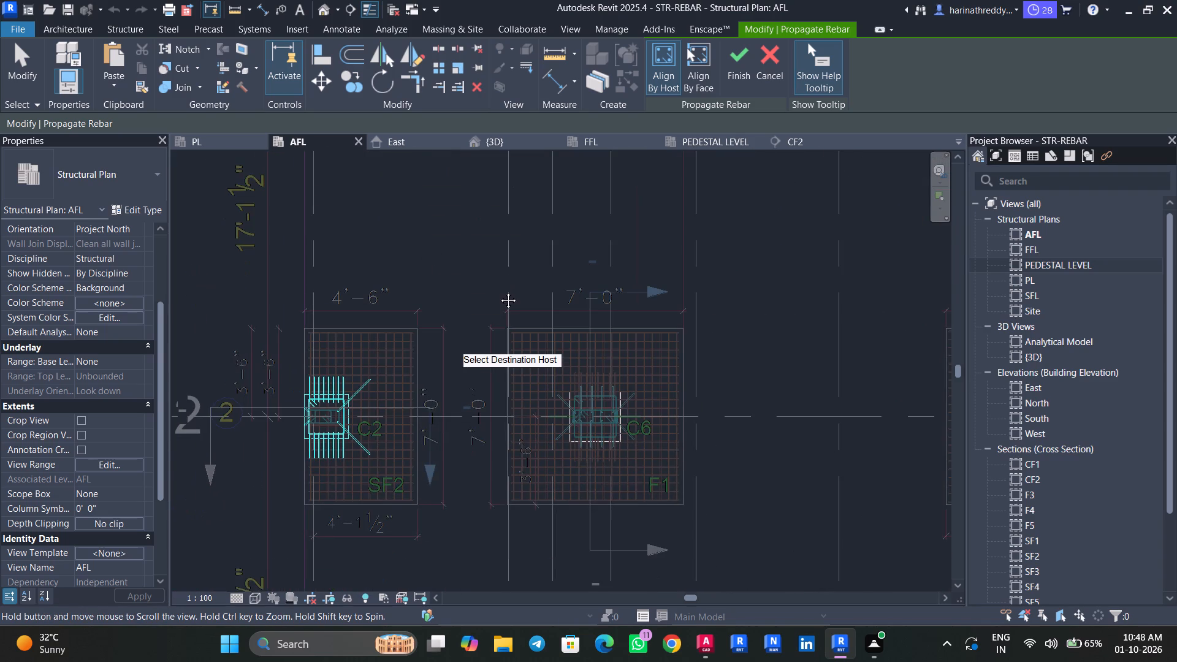
pyautogui.moveTo(499, 291); pyautogui.dragTo(524, 563, button='middle')
pyautogui.scroll(-5, 535, 484)
pyautogui.moveTo(497, 207); pyautogui.dragTo(517, 451, button='middle')
pyautogui.scroll(5, 482, 340)
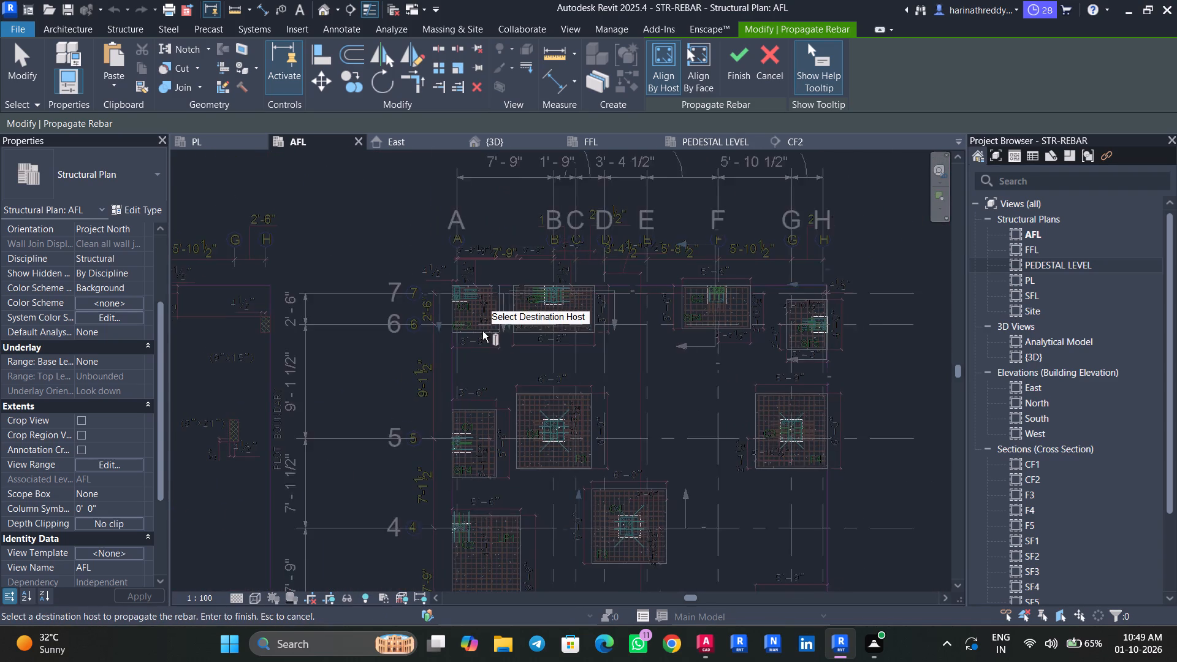
pyautogui.scroll(1, 579, 431)
pyautogui.moveTo(579, 432); pyautogui.dragTo(345, 115, button='middle')
pyautogui.scroll(-4, 408, 332)
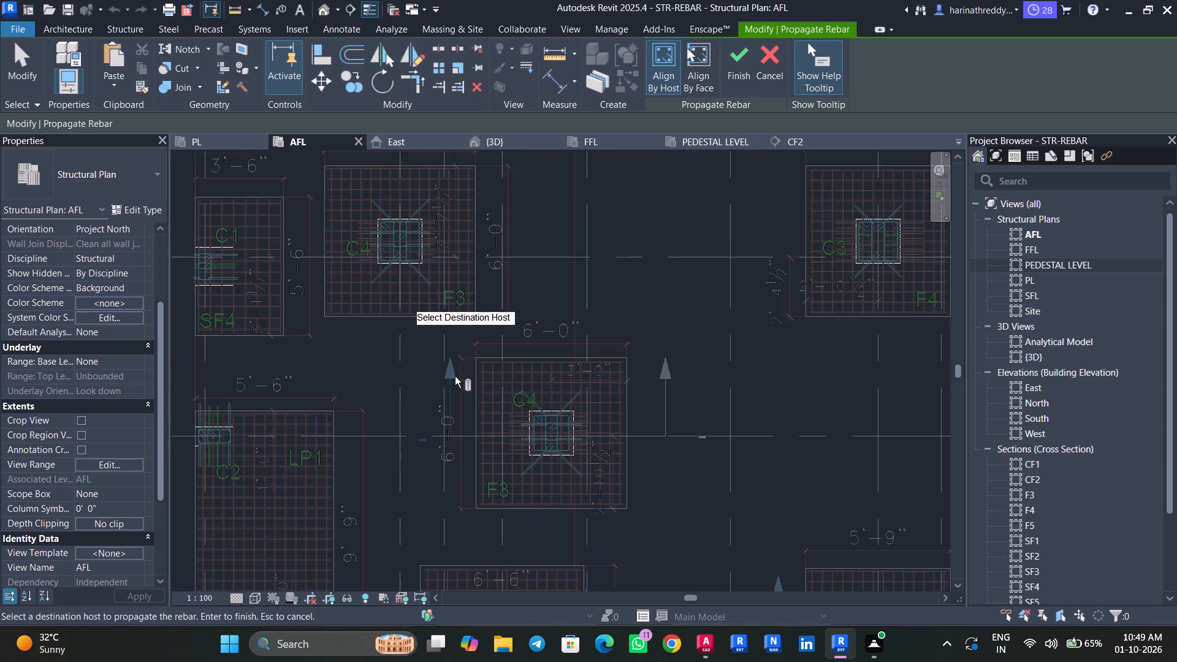
pyautogui.moveTo(584, 458); pyautogui.dragTo(520, 221, button='middle')
pyautogui.moveTo(631, 459); pyautogui.dragTo(638, 370, button='middle')
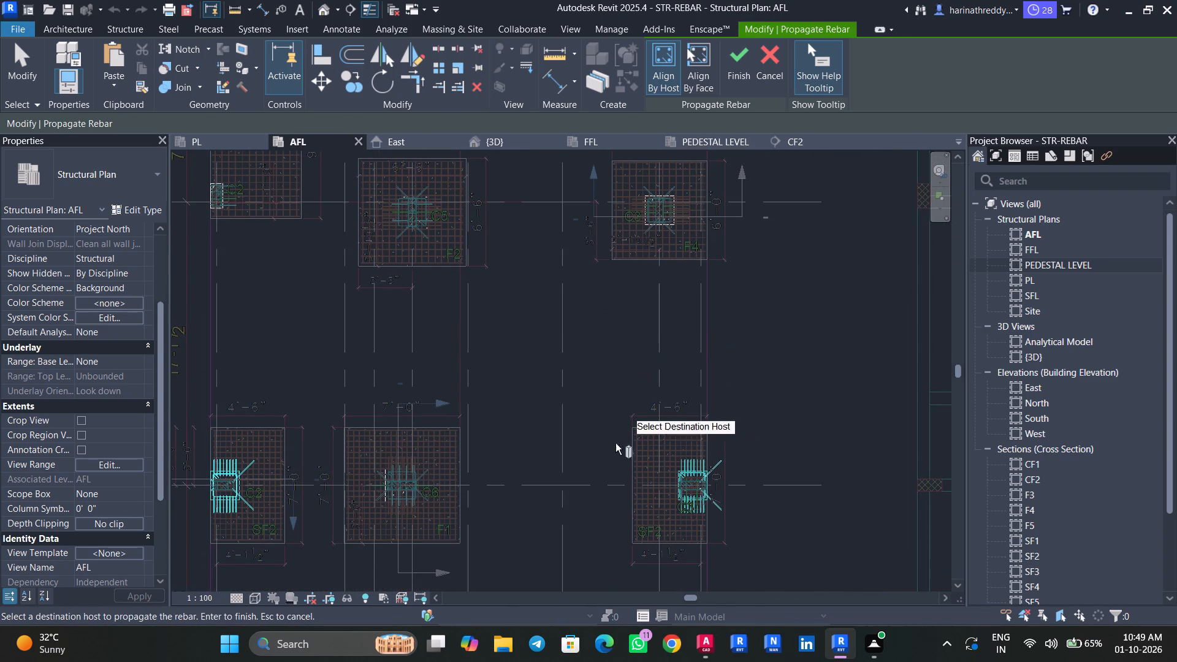
pyautogui.scroll(-3, 524, 444)
pyautogui.moveTo(511, 375); pyautogui.dragTo(576, 413, button='middle')
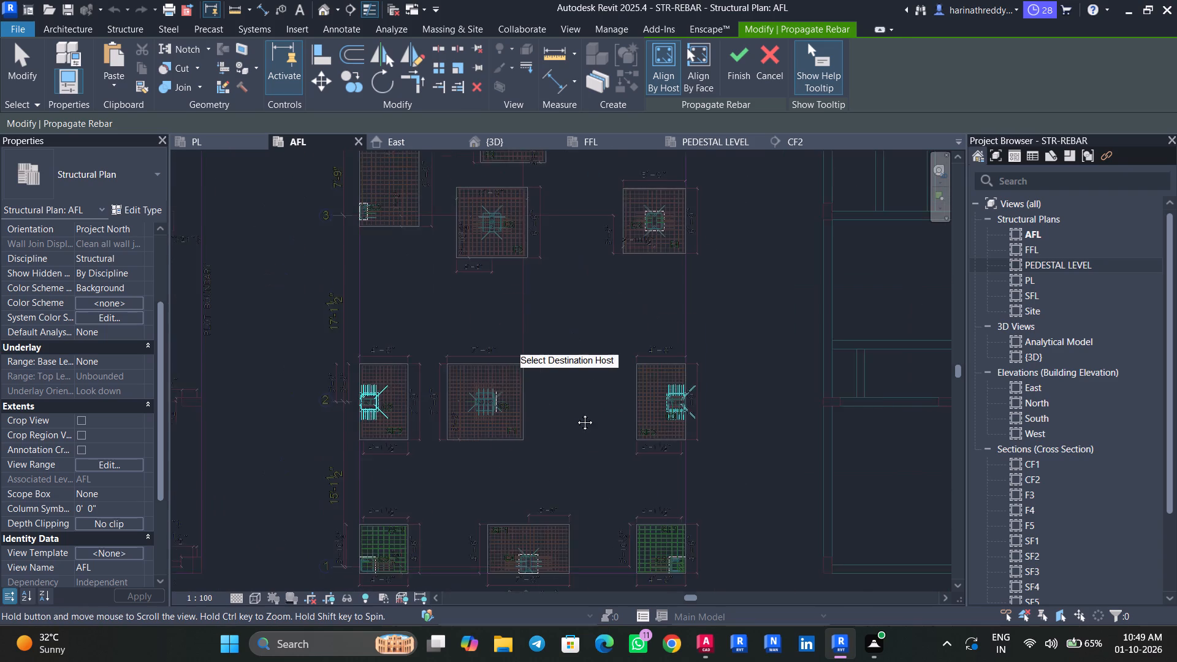
pyautogui.moveTo(576, 413); pyautogui.dragTo(608, 554, button='middle')
pyautogui.scroll(8, 381, 156)
pyautogui.scroll(-1, 435, 221)
pyautogui.scroll(1, 435, 221)
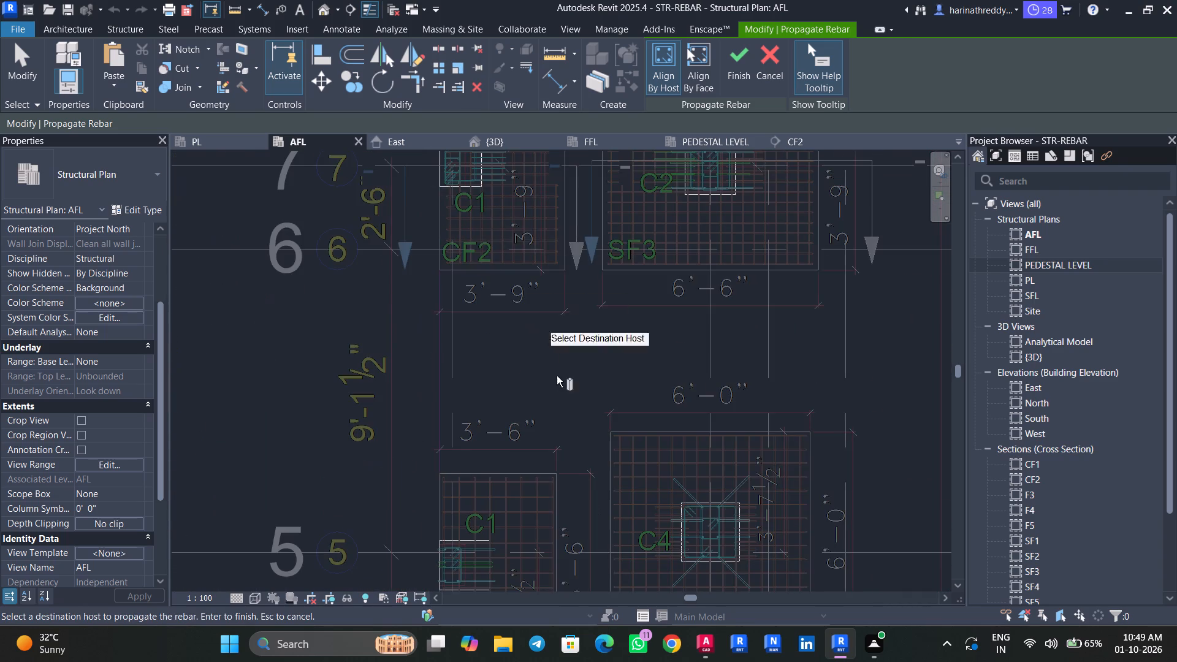
pyautogui.scroll(-9, 540, 368)
pyautogui.moveTo(617, 401); pyautogui.dragTo(468, 238, button='middle')
pyautogui.moveTo(587, 500); pyautogui.dragTo(595, 425, button='middle')
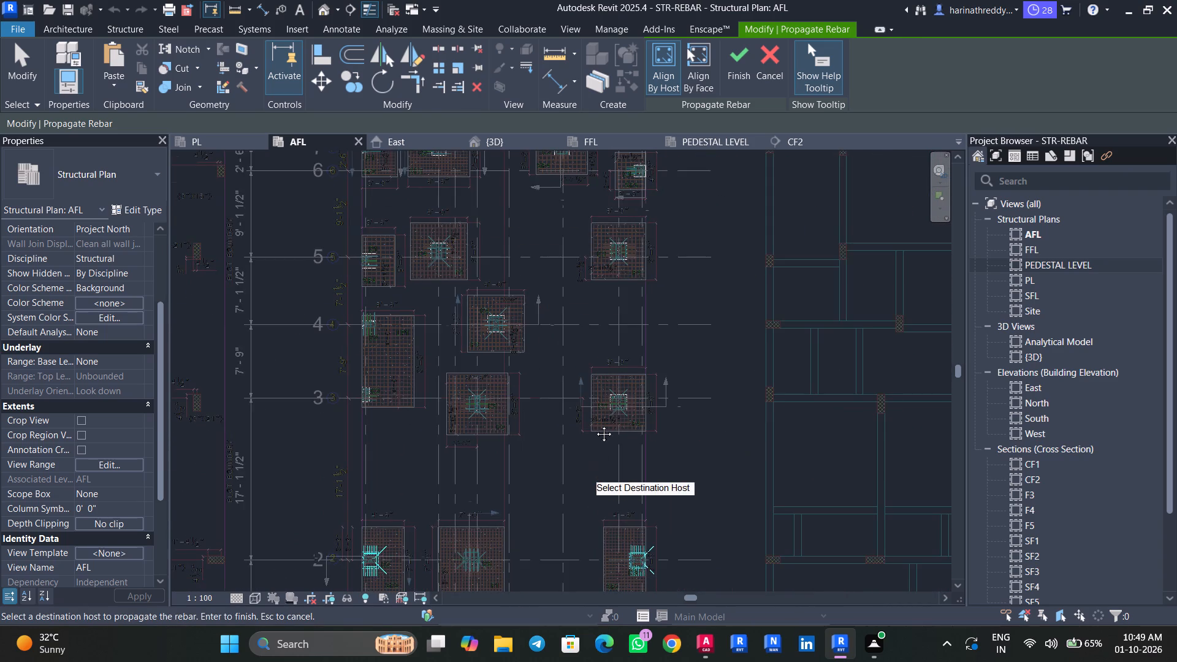
pyautogui.moveTo(595, 425); pyautogui.dragTo(608, 375, button='middle')
# Finish the rebar propagation to the H-2 pedestal.
pyautogui.click(735, 74)
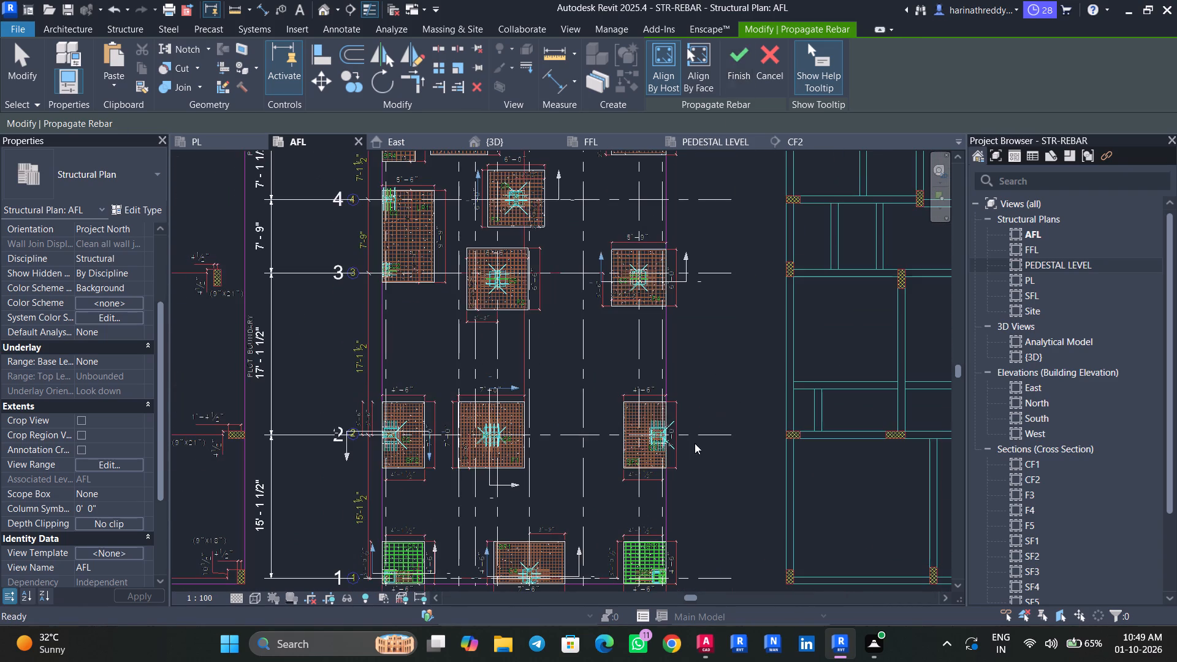
# Shorten the two diagonal H16 bars projecting past the SF2 footing at H-2 to end inside the pedestal, the second leg about 109 mm.
pyautogui.scroll(11, 664, 449)
pyautogui.scroll(-1, 671, 447)
pyautogui.scroll(5, 671, 448)
pyautogui.press('Escape')
pyautogui.click(721, 455)
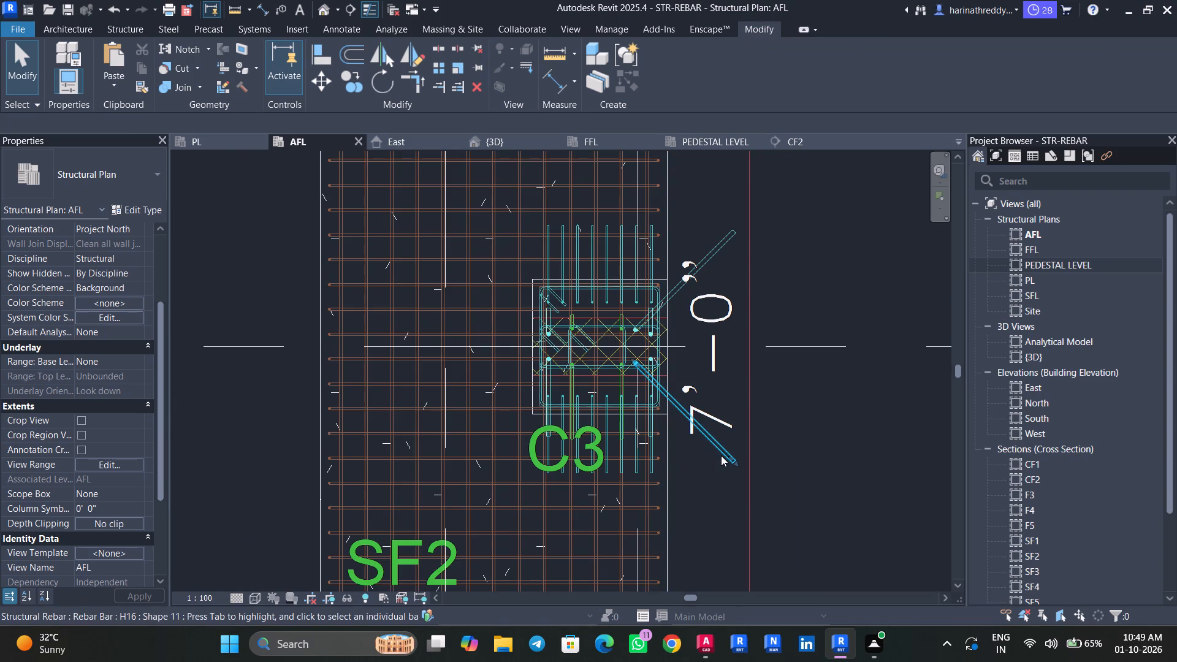
pyautogui.scroll(4, 726, 460)
pyautogui.moveTo(737, 458); pyautogui.dragTo(616, 343)
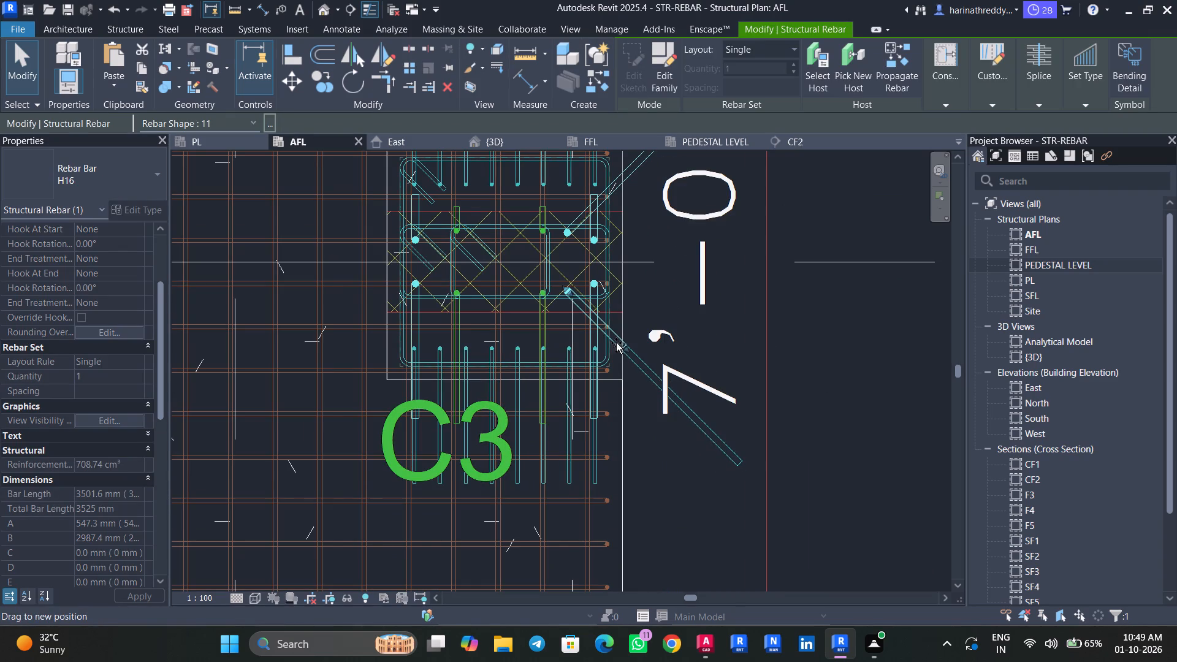
pyautogui.moveTo(616, 343); pyautogui.dragTo(589, 323)
pyautogui.press('Escape')
pyautogui.moveTo(661, 249); pyautogui.dragTo(696, 454, button='middle')
pyautogui.press('Escape')
pyautogui.click(748, 293)
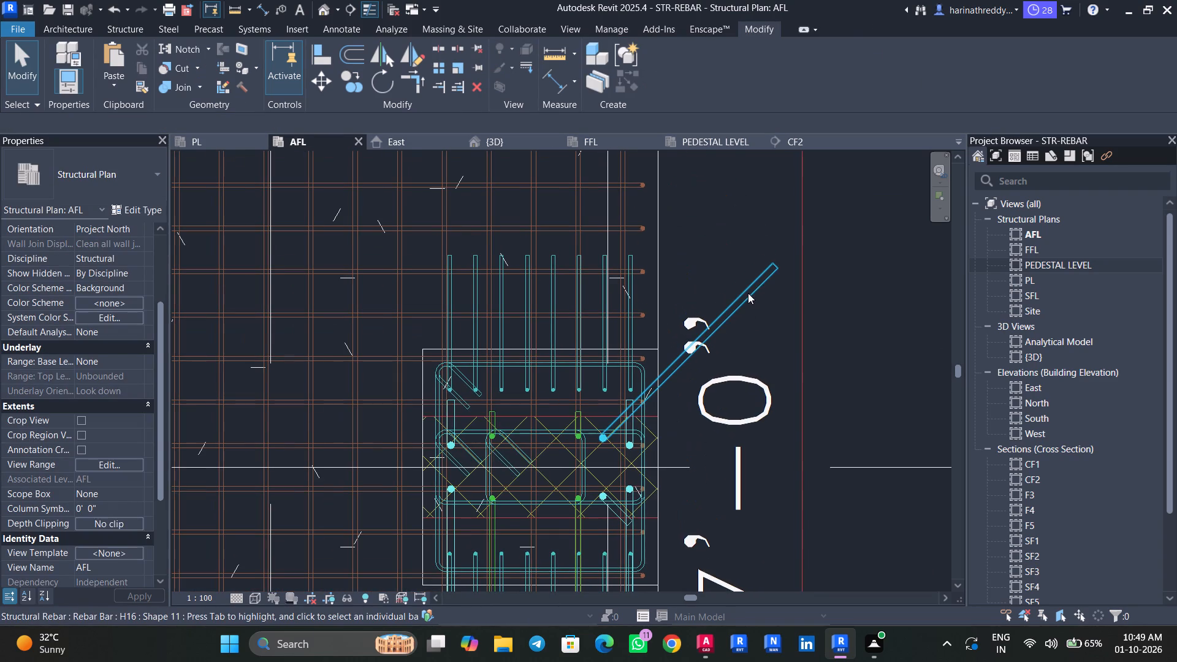
pyautogui.moveTo(771, 265); pyautogui.dragTo(638, 409)
pyautogui.press('Escape')
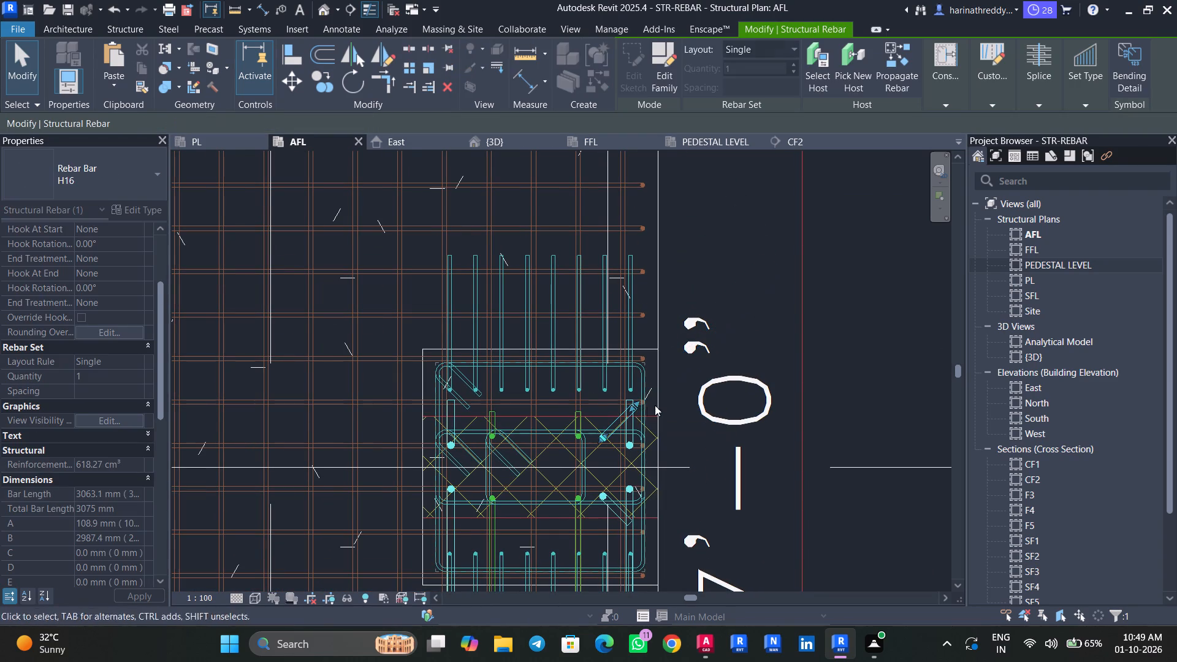
pyautogui.press('Escape')
# Lengthen the bent legs of the two-bar H12 set nearest grid 3 in the H-2 pedestal to about 254 mm.
pyautogui.scroll(-8, 704, 387)
pyautogui.scroll(12, 647, 410)
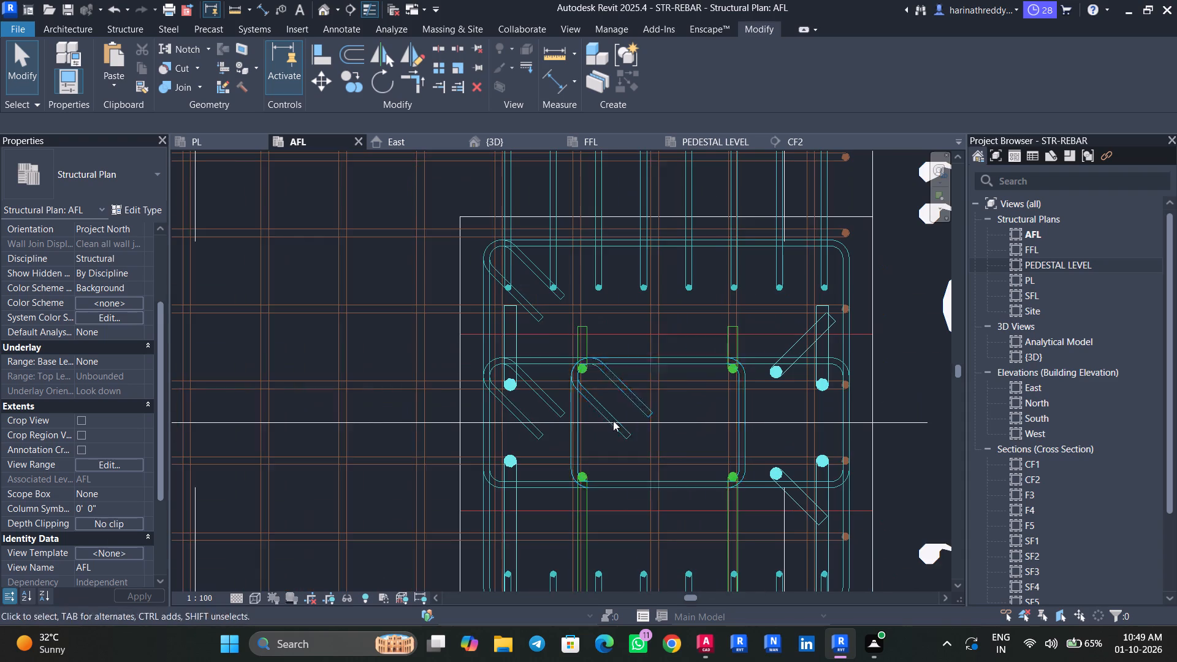
pyautogui.click(582, 332)
pyautogui.press('Escape')
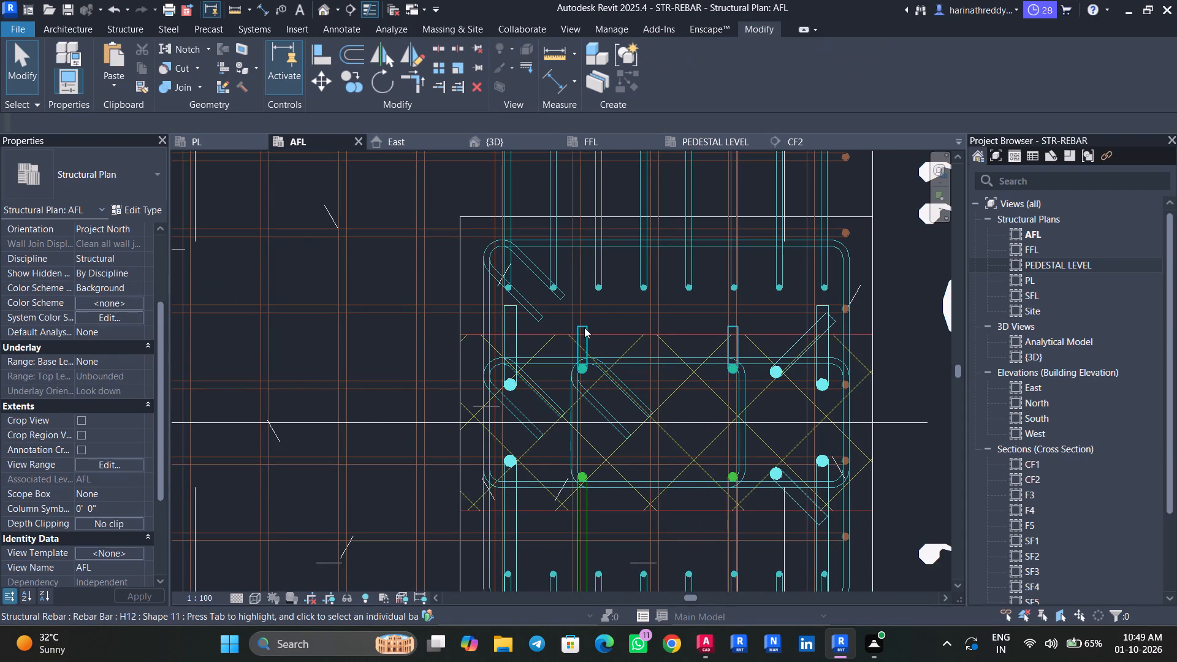
pyautogui.click(584, 327)
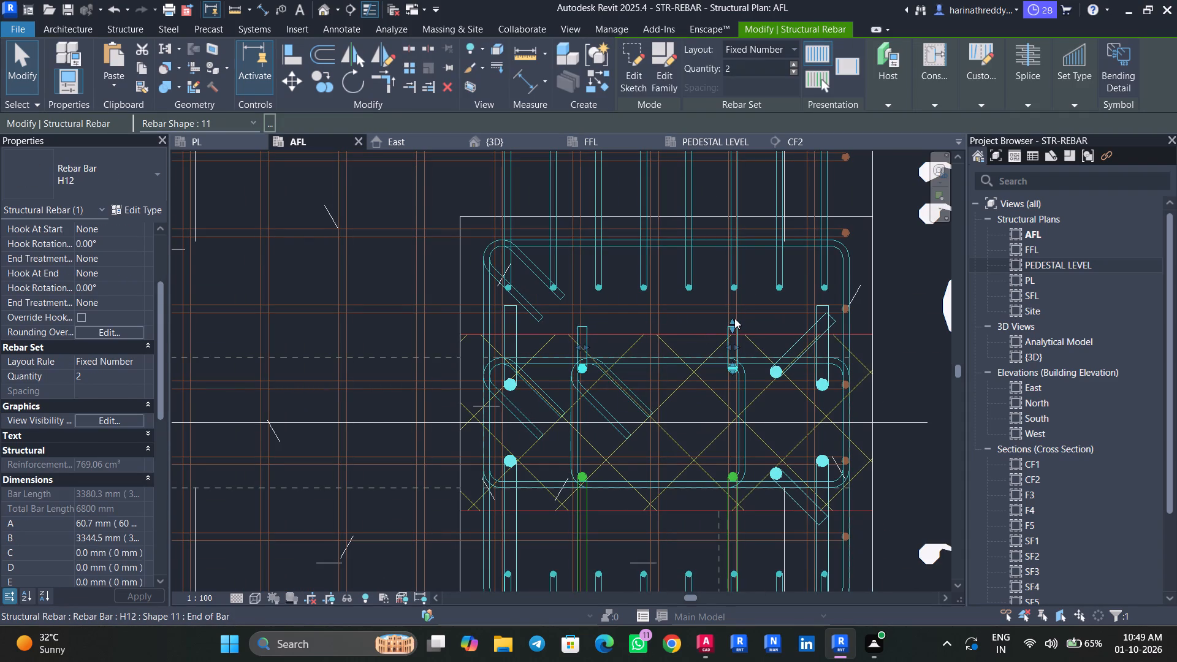
pyautogui.moveTo(734, 318); pyautogui.dragTo(731, 176)
pyautogui.press('Escape')
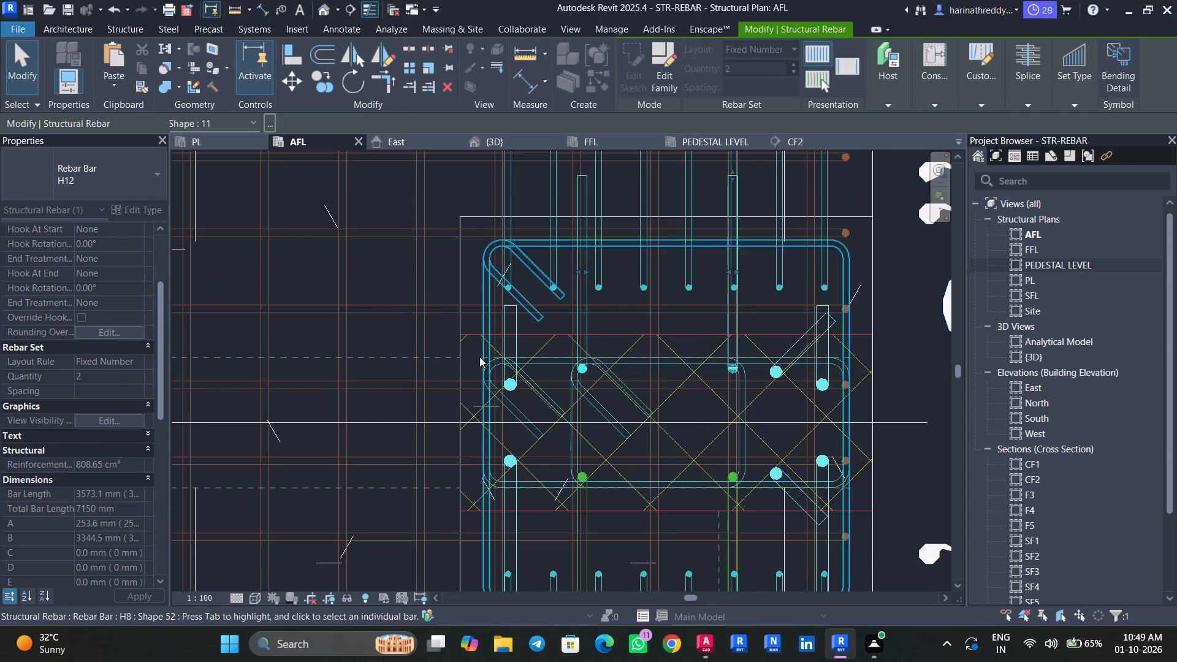
# Lengthen the bent legs of the outer two-bar H16 set nearest grid 3 in the H-2 pedestal to about 257 mm.
pyautogui.press('Escape')
pyautogui.click(518, 316)
pyautogui.moveTo(528, 332); pyautogui.dragTo(531, 399, button='middle')
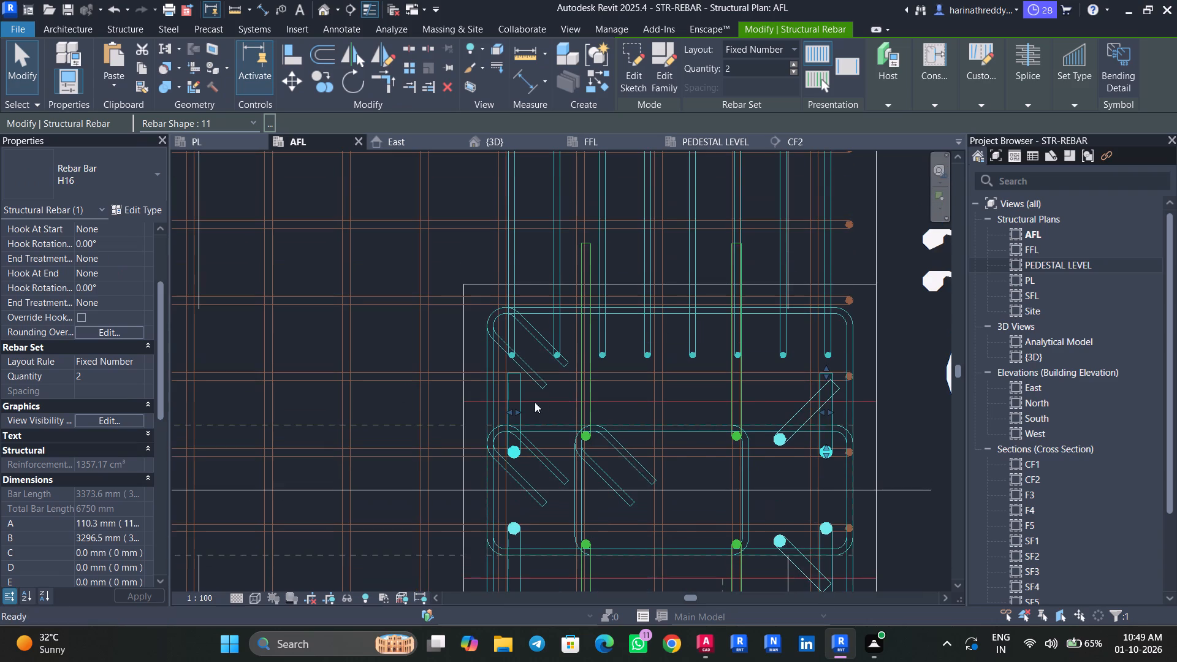
pyautogui.moveTo(826, 368); pyautogui.dragTo(821, 247)
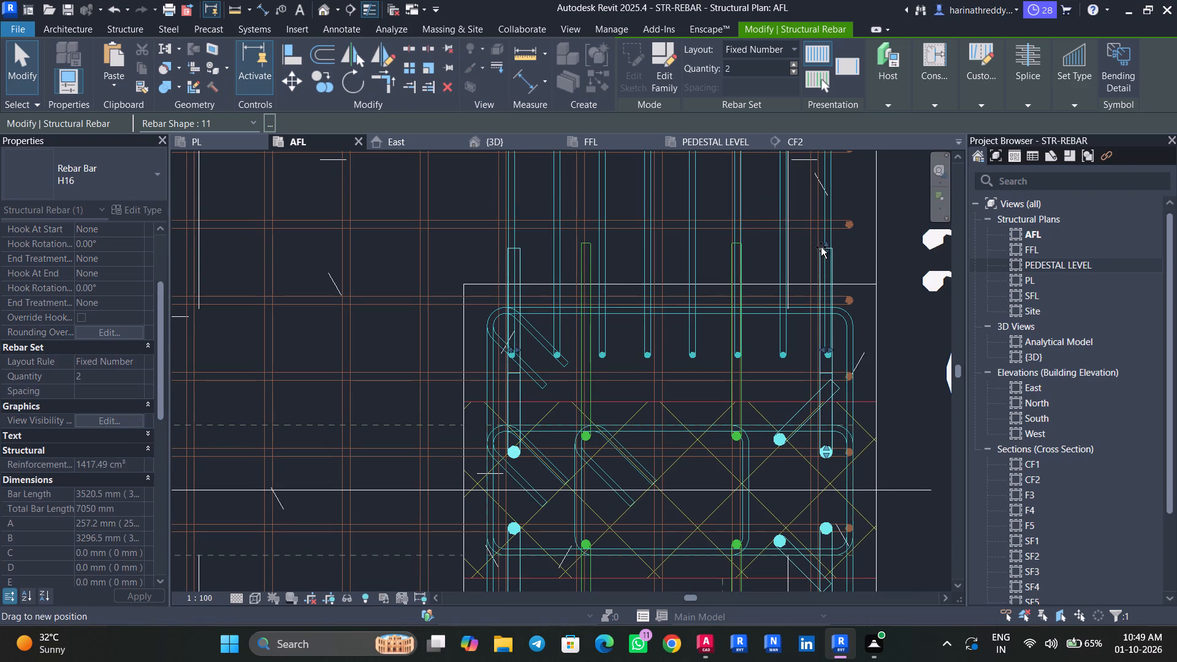
pyautogui.moveTo(821, 247); pyautogui.dragTo(821, 242)
pyautogui.press('Escape')
pyautogui.press('Escape')
# Examine the pedestal reinforcement on the grid 1 footings, starting with the C2 pedestal on CF1 at grid A.
pyautogui.scroll(-10, 902, 390)
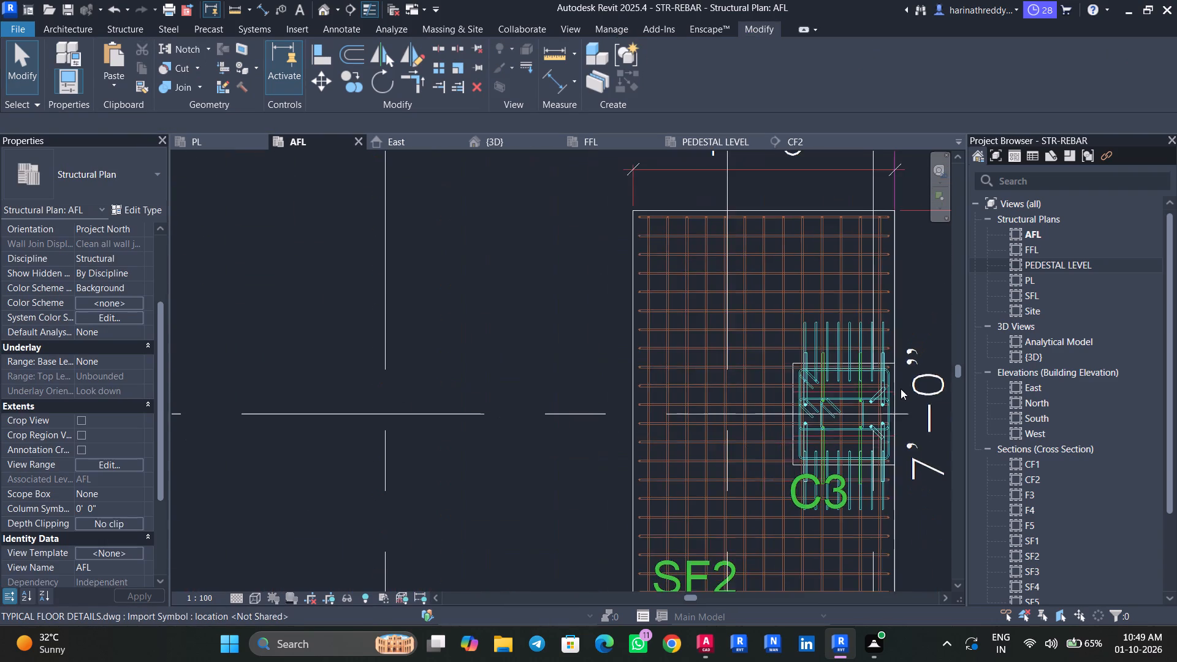
pyautogui.moveTo(901, 389); pyautogui.dragTo(765, 324, button='middle')
pyautogui.scroll(-3, 777, 380)
pyautogui.scroll(2, 779, 385)
pyautogui.scroll(-9, 779, 385)
pyautogui.scroll(-1, 553, 463)
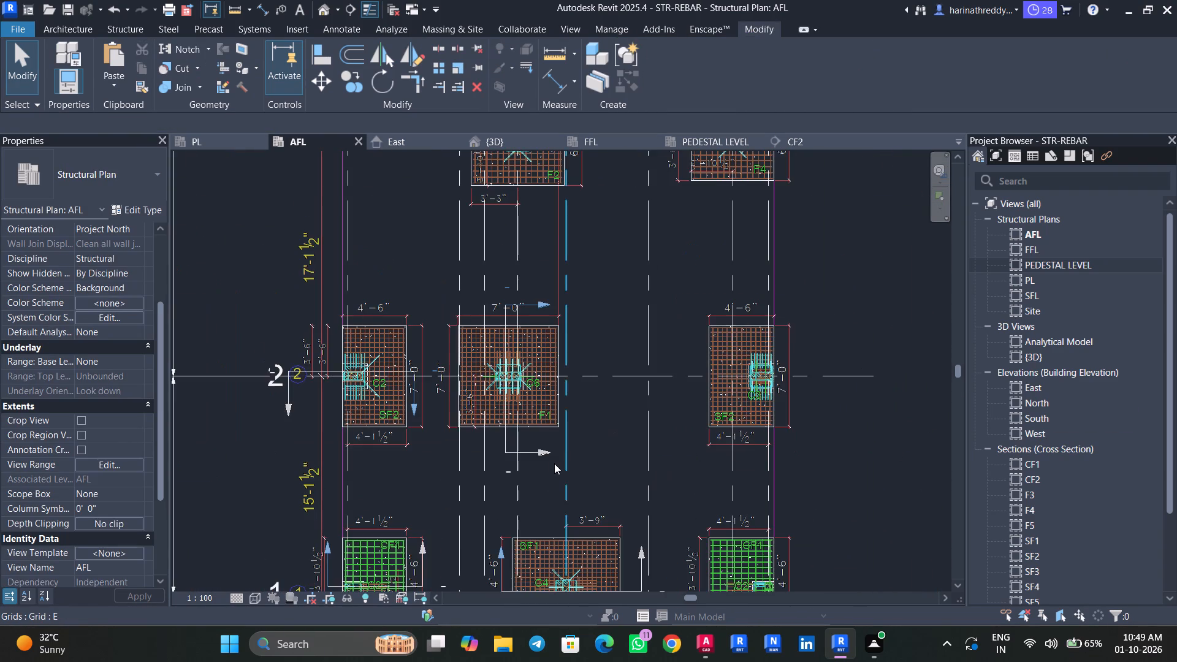
pyautogui.moveTo(557, 462); pyautogui.dragTo(614, 333, button='middle')
pyautogui.scroll(15, 424, 457)
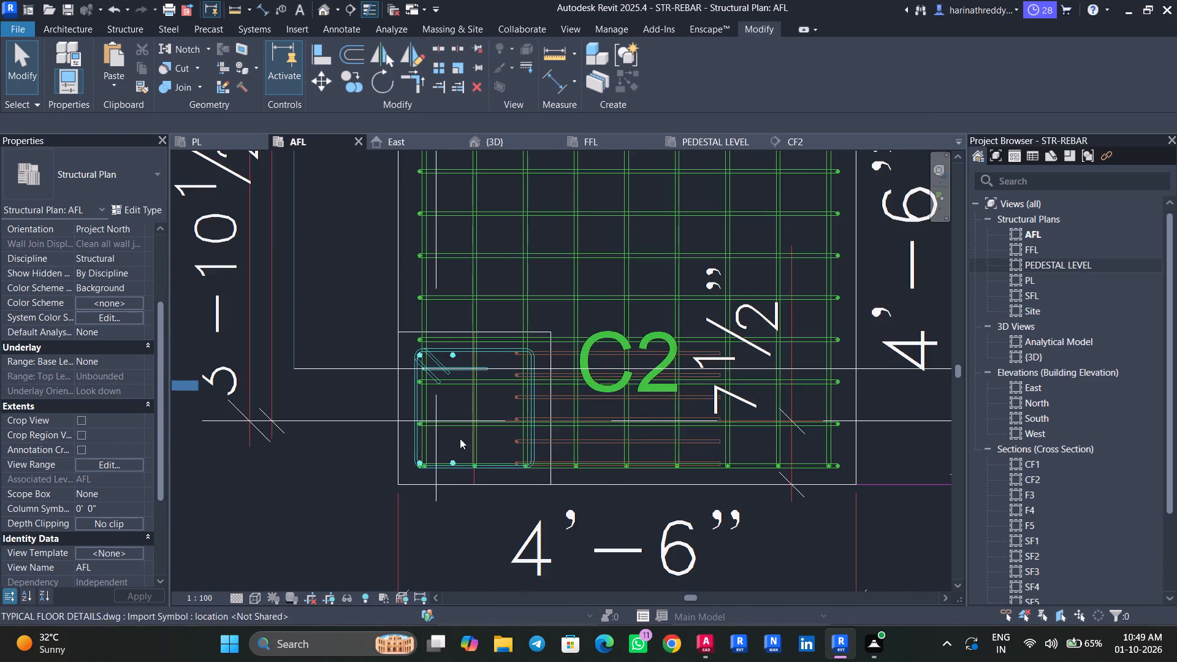
pyautogui.scroll(2, 468, 436)
pyautogui.scroll(-1, 468, 436)
pyautogui.scroll(2, 468, 436)
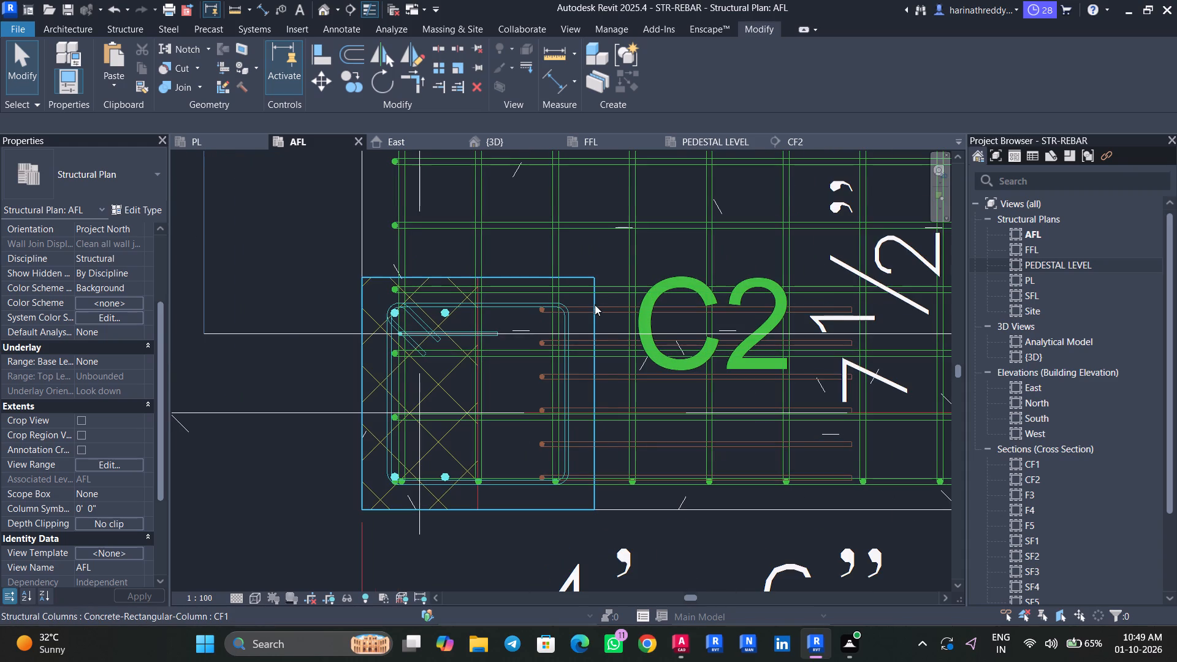
pyautogui.scroll(5, 595, 299)
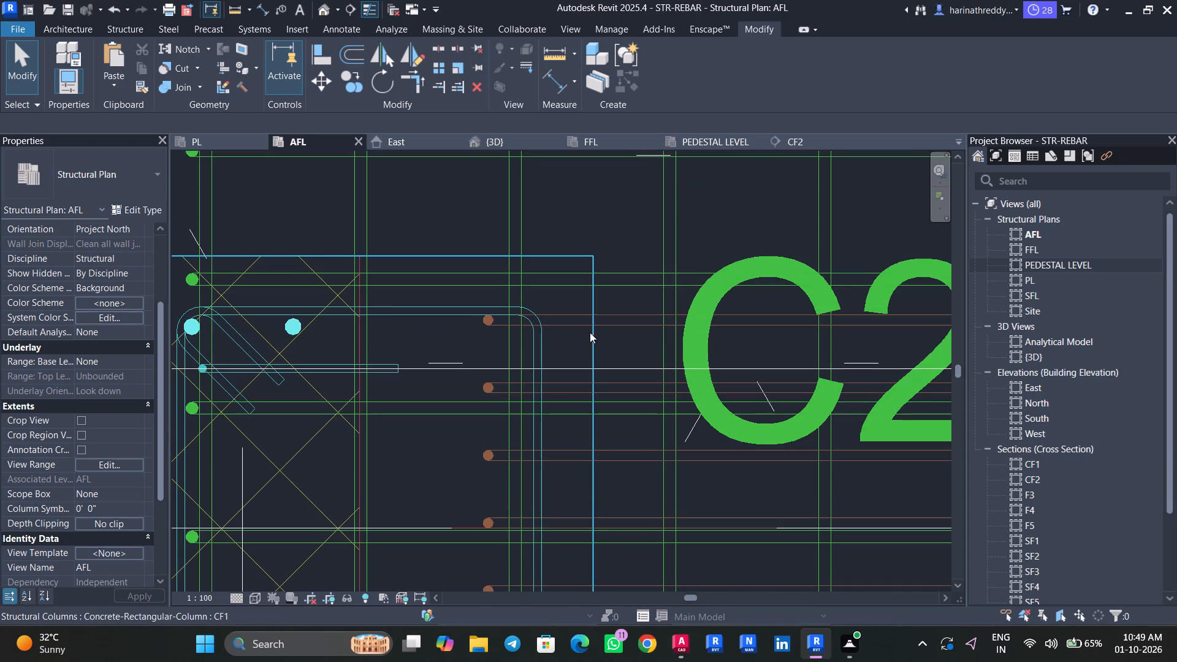
pyautogui.click(596, 326)
pyautogui.scroll(-9, 596, 326)
pyautogui.press('Escape')
pyautogui.press('Escape')
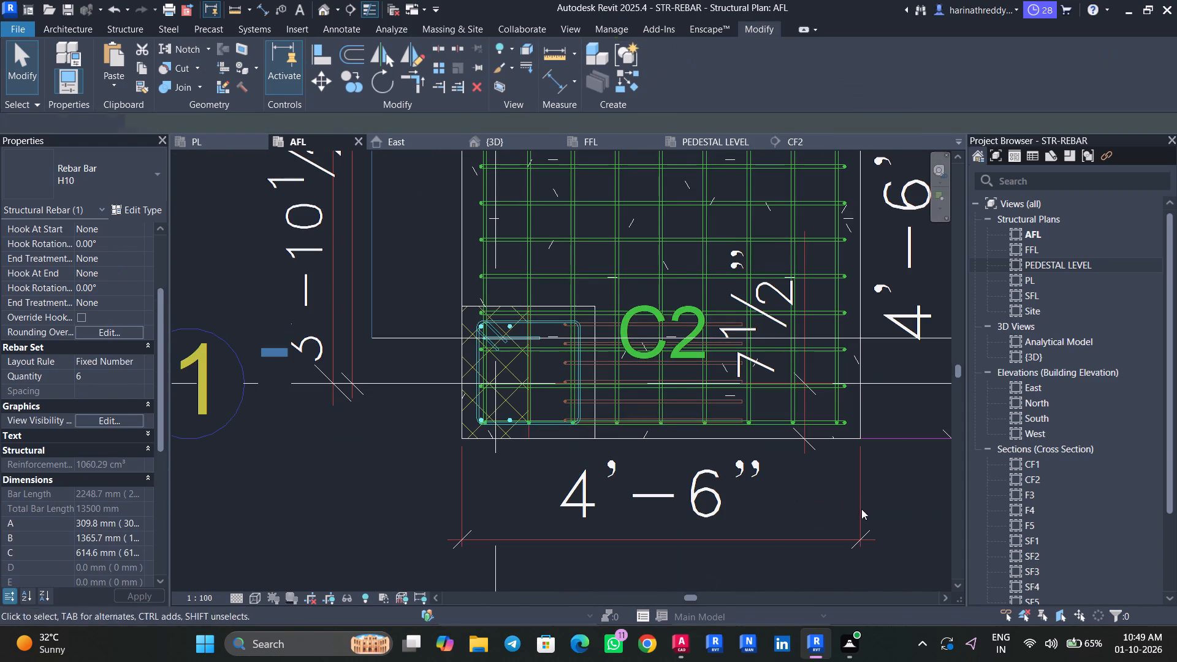
pyautogui.moveTo(837, 498); pyautogui.dragTo(492, 496, button='middle')
pyautogui.moveTo(758, 487); pyautogui.dragTo(603, 490, button='middle')
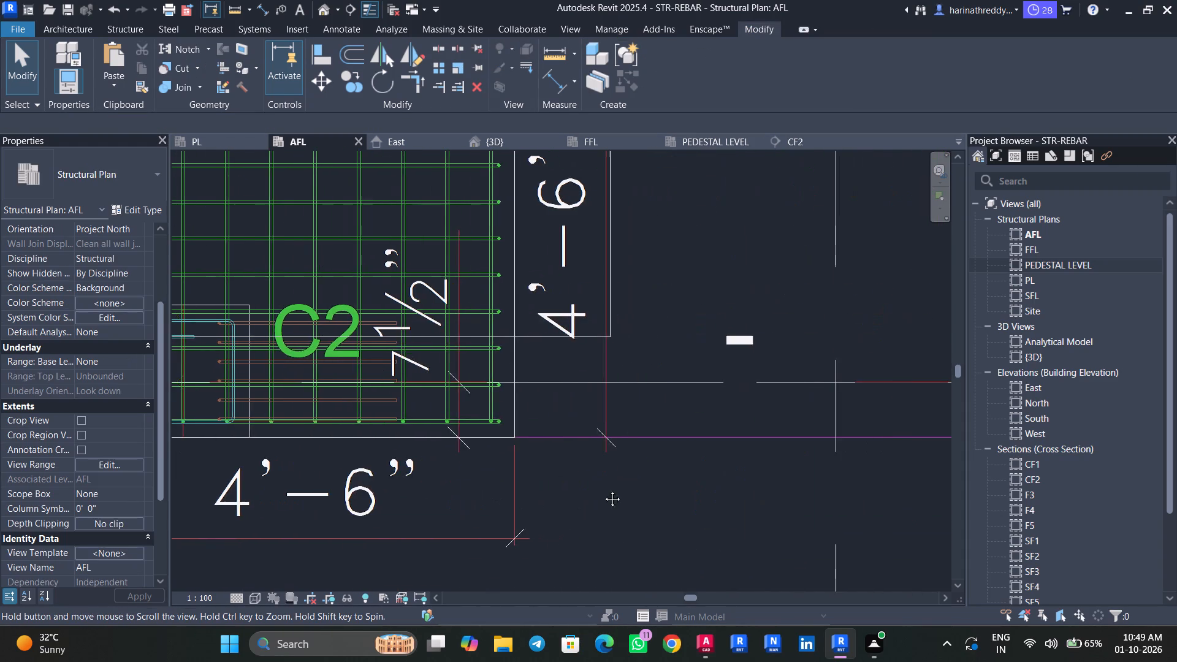
pyautogui.moveTo(603, 490); pyautogui.dragTo(511, 492, button='middle')
pyautogui.moveTo(736, 506); pyautogui.dragTo(541, 509, button='middle')
pyautogui.moveTo(725, 525); pyautogui.dragTo(526, 560, button='middle')
pyautogui.moveTo(764, 527); pyautogui.dragTo(598, 557, button='middle')
pyautogui.scroll(2, 753, 410)
pyautogui.scroll(-12, 756, 412)
pyautogui.moveTo(719, 264); pyautogui.dragTo(479, 455, button='middle')
pyautogui.moveTo(682, 477); pyautogui.dragTo(648, 341, button='middle')
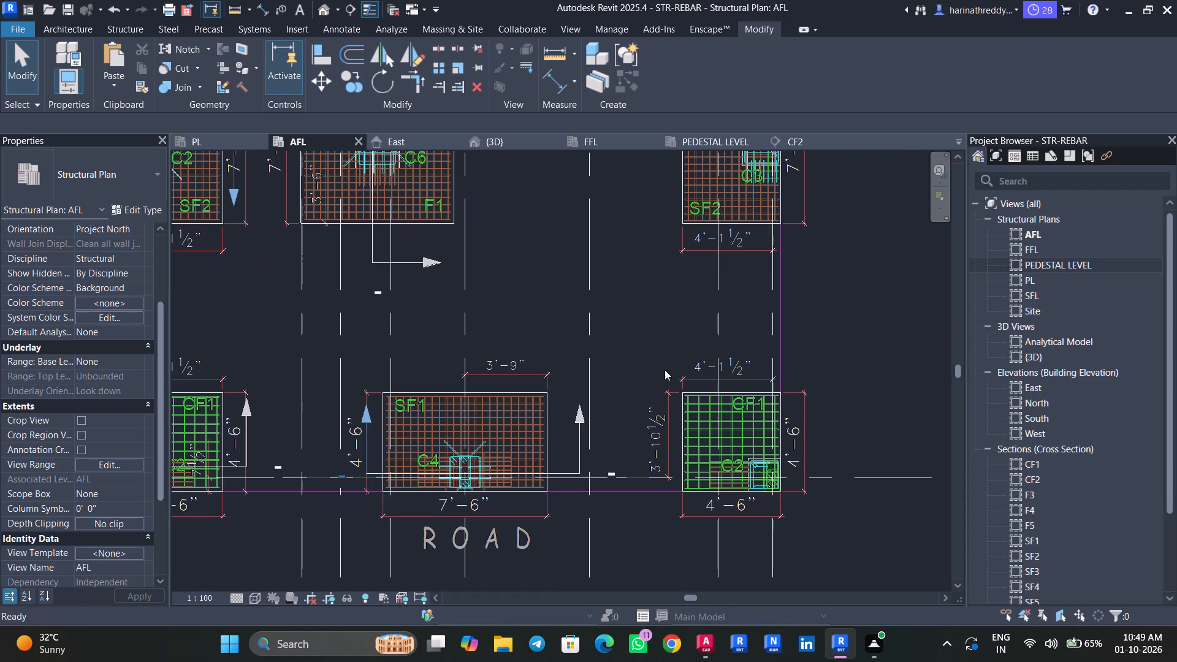
# Examine the pedestal reinforcement on the footings from grid 2 up to grid 5, including F1 and F3.
pyautogui.moveTo(588, 306); pyautogui.dragTo(676, 449, button='middle')
pyautogui.moveTo(665, 324); pyautogui.dragTo(699, 453, button='middle')
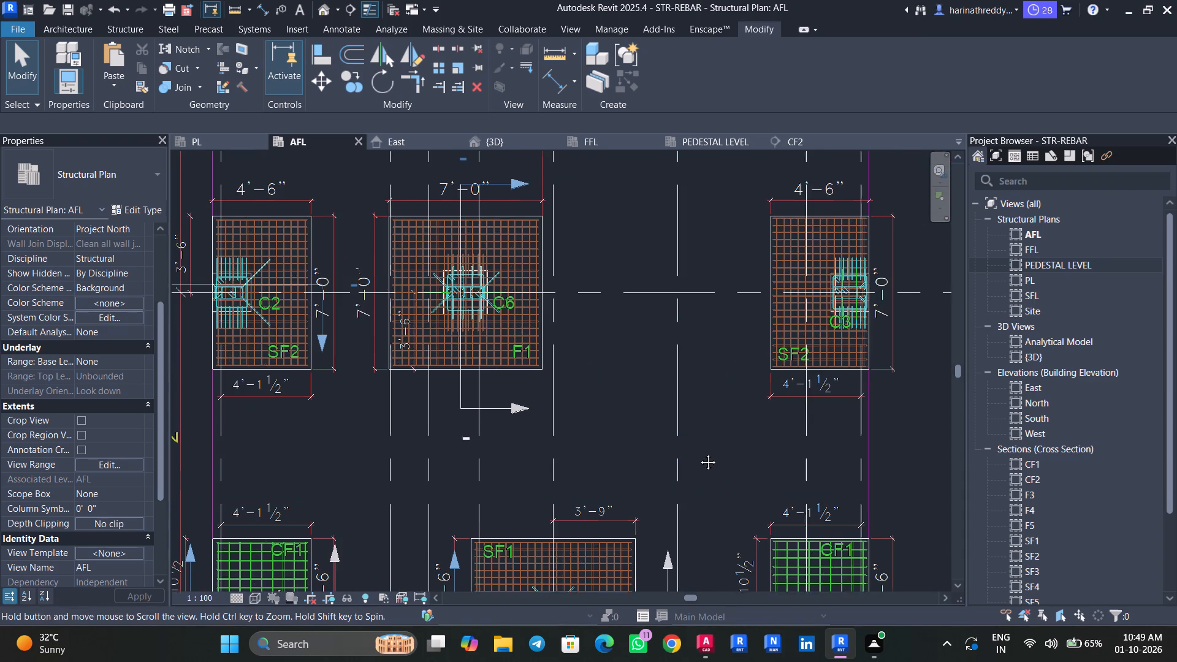
pyautogui.moveTo(699, 453); pyautogui.dragTo(701, 459, button='middle')
pyautogui.scroll(13, 524, 418)
pyautogui.scroll(-5, 514, 415)
pyautogui.scroll(1, 514, 415)
pyautogui.scroll(-2, 514, 415)
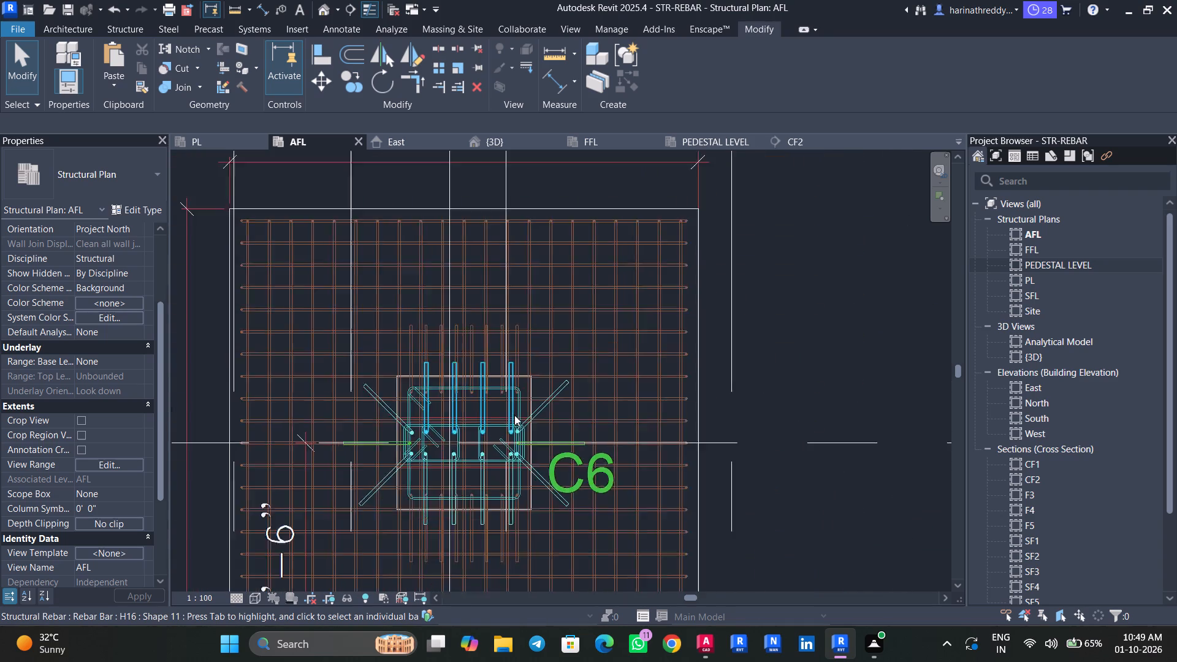
pyautogui.scroll(-3, 514, 415)
pyautogui.scroll(1, 514, 414)
pyautogui.scroll(-1, 514, 414)
pyautogui.scroll(1, 514, 414)
pyautogui.moveTo(686, 294); pyautogui.dragTo(721, 493, button='middle')
pyautogui.scroll(-3, 722, 489)
pyautogui.scroll(-4, 754, 424)
pyautogui.moveTo(767, 394); pyautogui.dragTo(691, 522, button='middle')
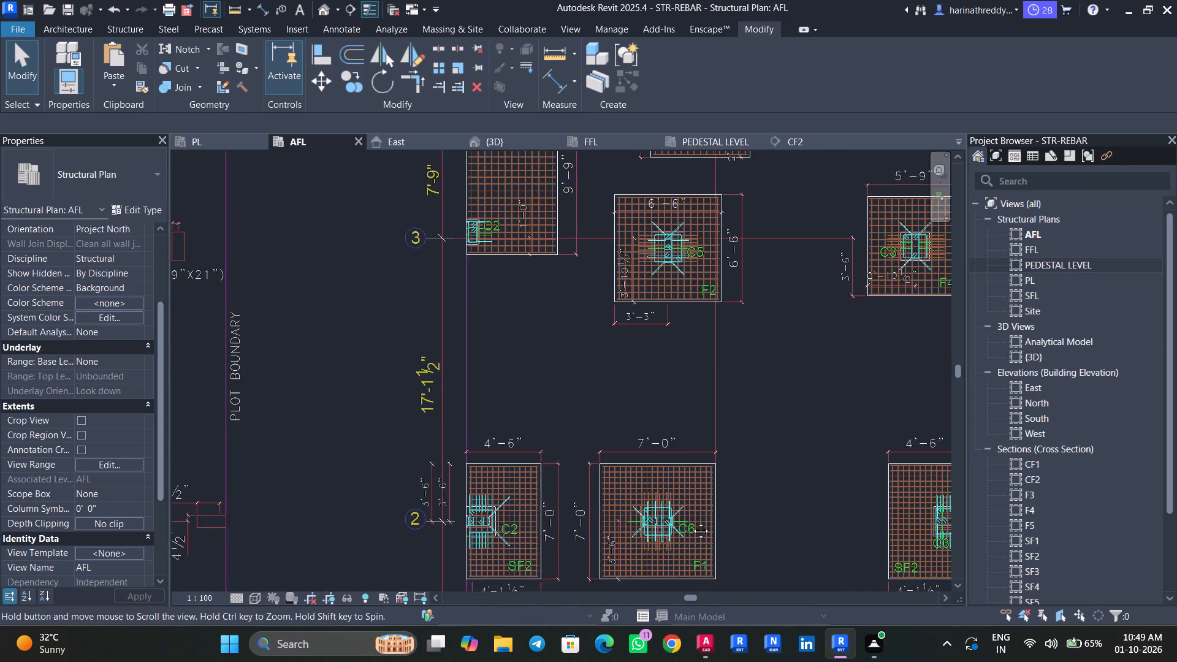
pyautogui.moveTo(691, 522); pyautogui.dragTo(687, 529, button='middle')
pyautogui.moveTo(714, 280); pyautogui.dragTo(699, 477, button='middle')
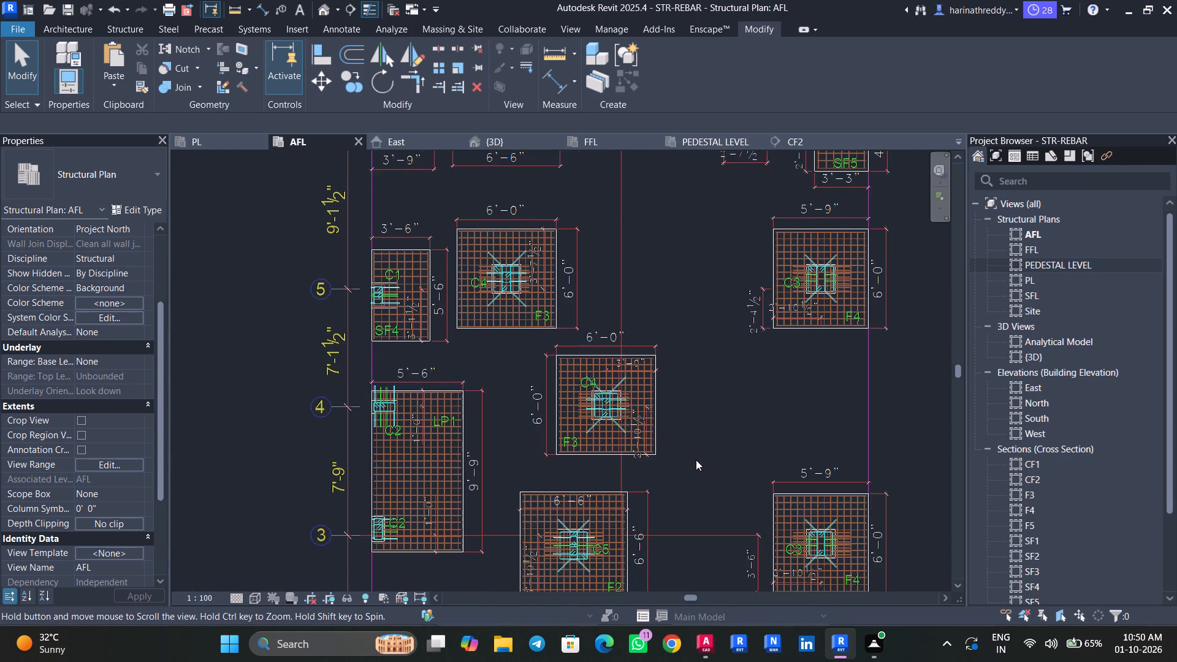
pyautogui.scroll(8, 505, 298)
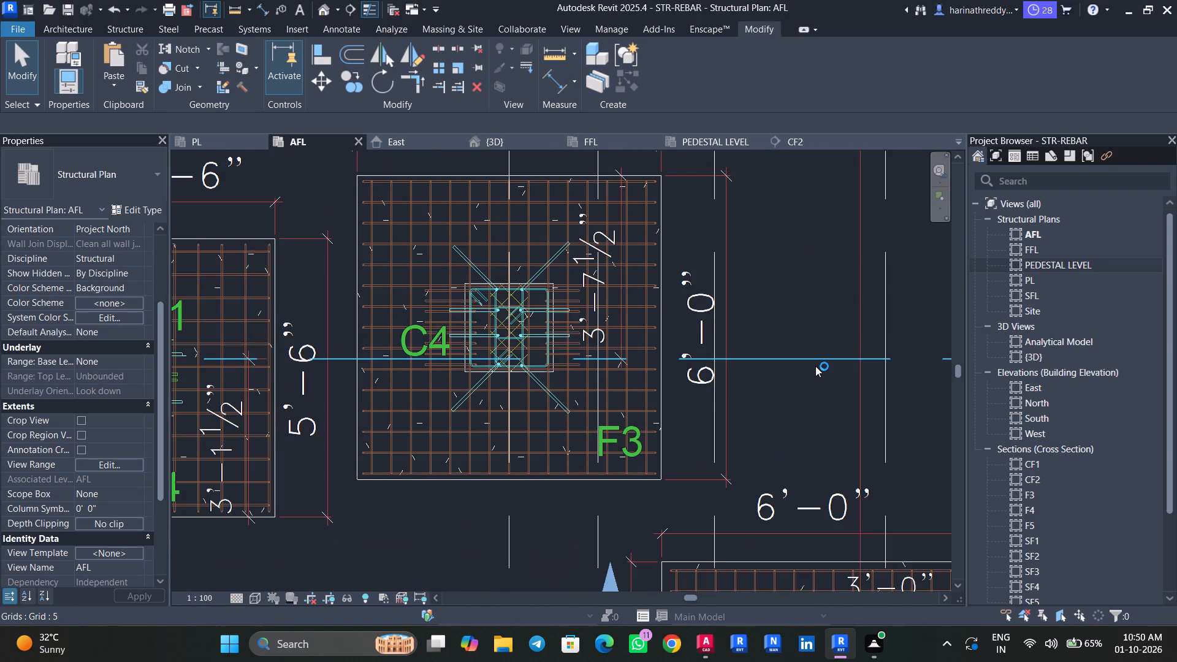
pyautogui.scroll(-2, 815, 366)
pyautogui.moveTo(815, 367); pyautogui.dragTo(791, 384, button='middle')
pyautogui.scroll(2, 249, 391)
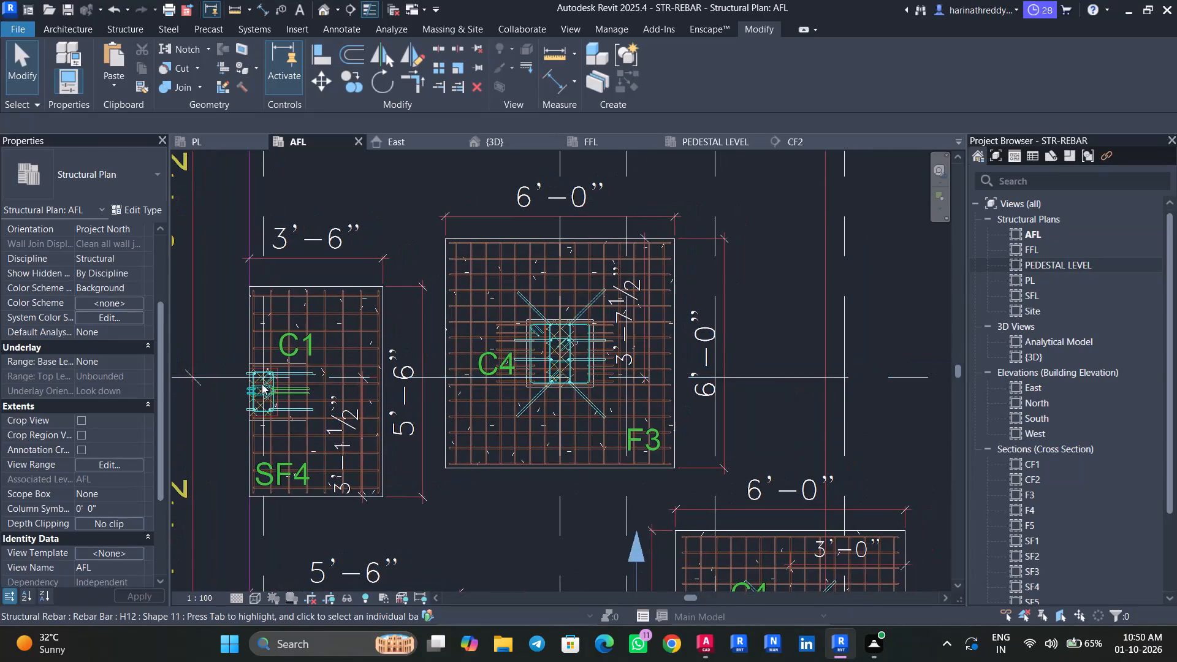
# Inspect the SF4 pedestal at A-5 for pedestal rebar and select its column.
pyautogui.scroll(8, 262, 384)
pyautogui.press('Escape')
pyautogui.press('Escape')
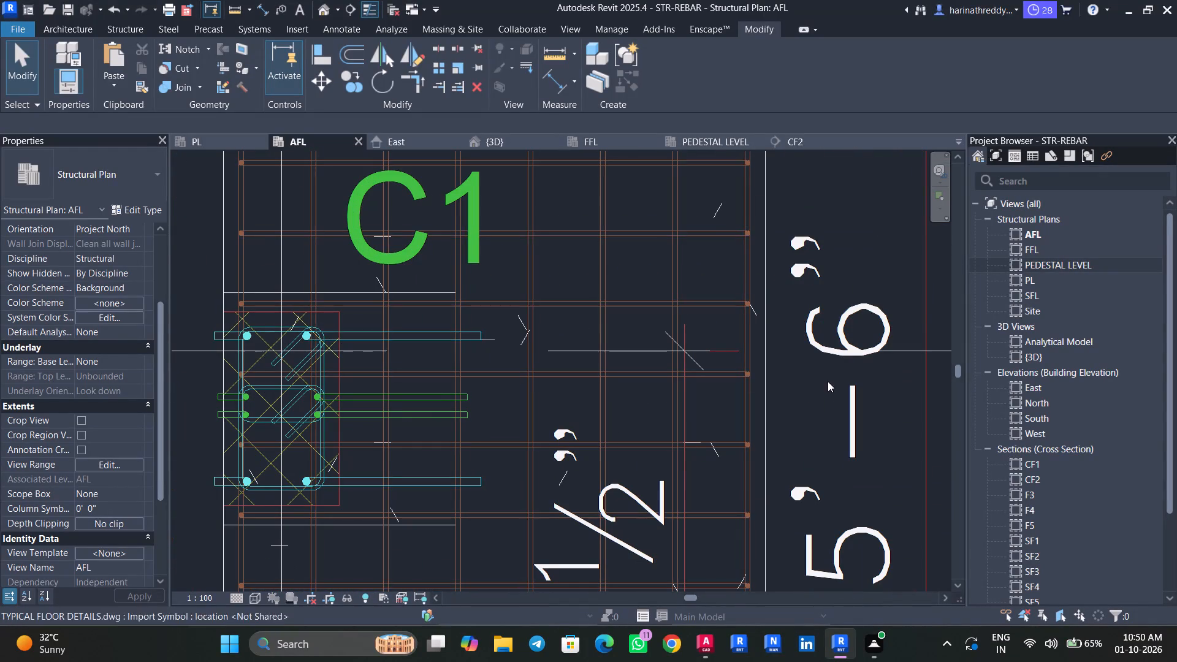
pyautogui.click(583, 347)
pyautogui.scroll(-5, 583, 348)
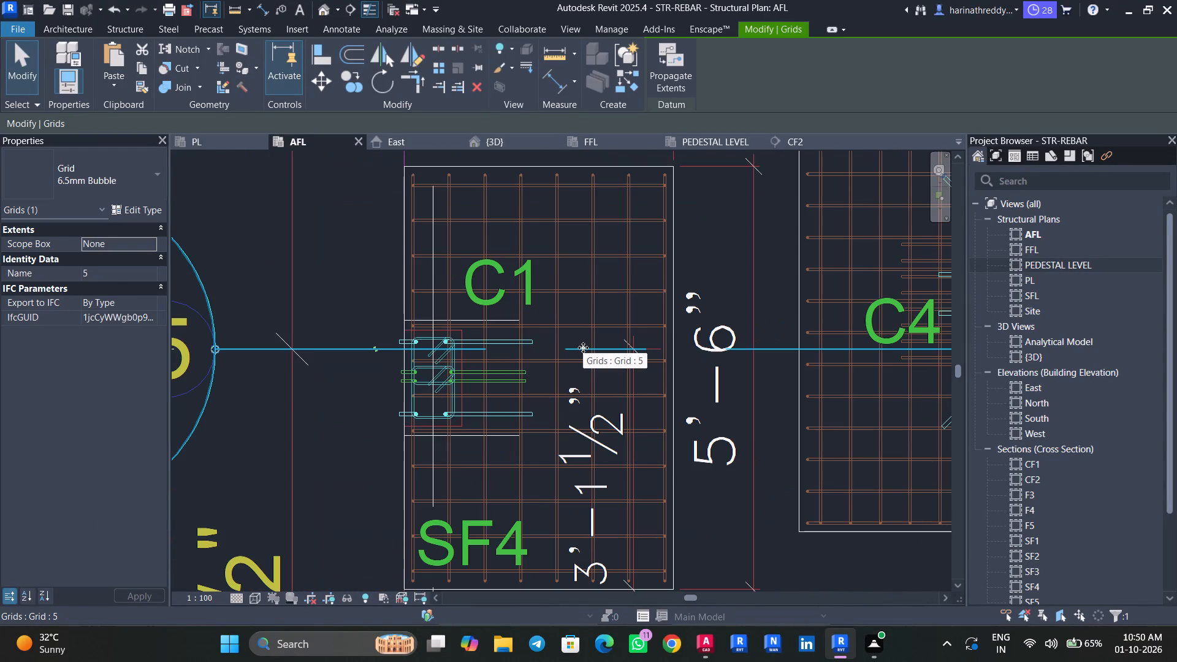
pyautogui.press('Escape')
pyautogui.press('Escape')
pyautogui.scroll(9, 448, 335)
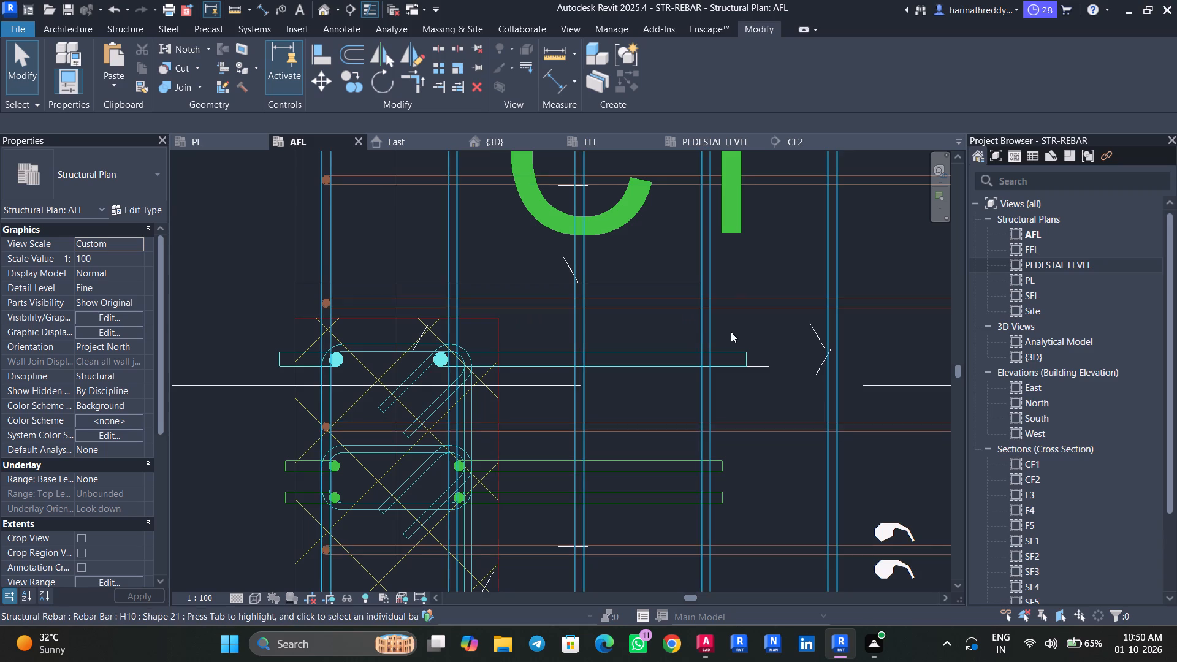
pyautogui.click(681, 285)
pyautogui.scroll(-8, 680, 283)
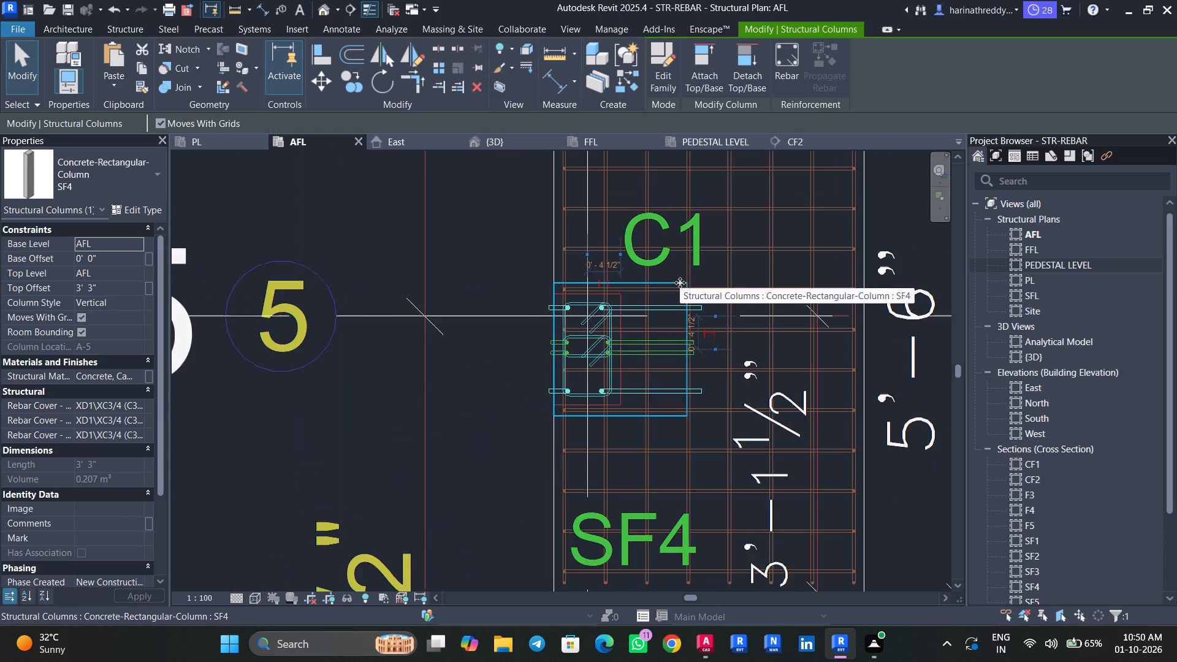
# Review the footings from grid 5 down to grid 1 and back up to grid 7 for pedestals lacking rebar.
pyautogui.scroll(-10, 680, 283)
pyautogui.moveTo(800, 400); pyautogui.dragTo(489, 269, button='middle')
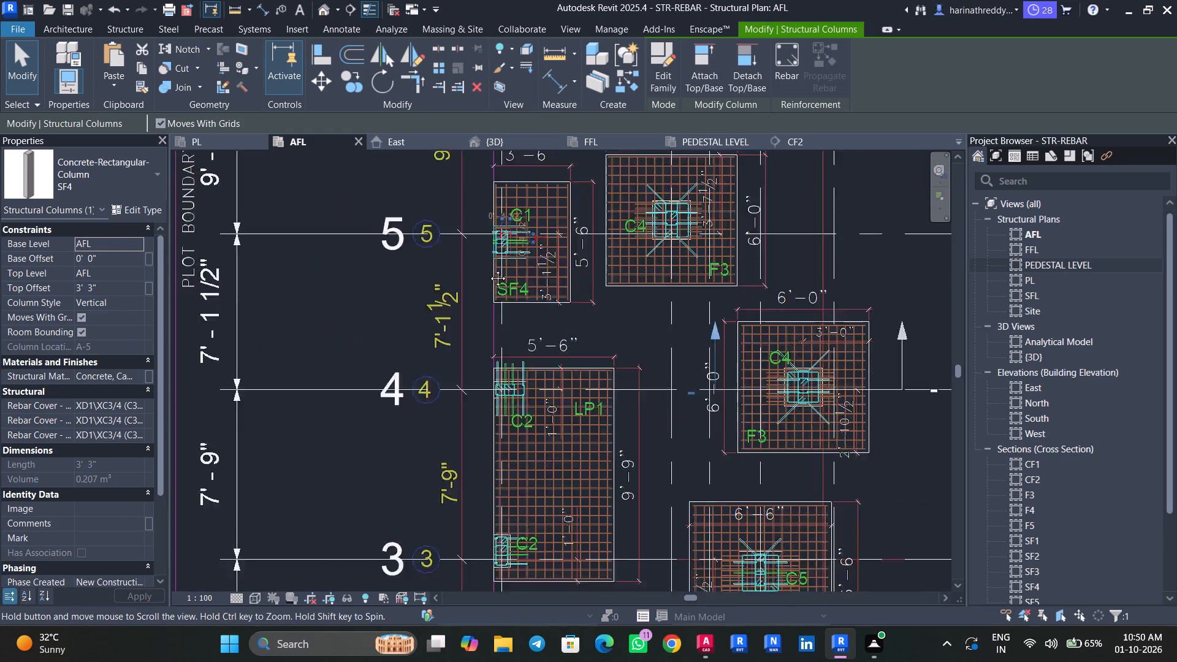
pyautogui.moveTo(489, 269); pyautogui.dragTo(480, 265, button='middle')
pyautogui.moveTo(756, 431); pyautogui.dragTo(619, 300, button='middle')
pyautogui.scroll(-3, 657, 410)
pyautogui.moveTo(657, 411); pyautogui.dragTo(652, 378, button='middle')
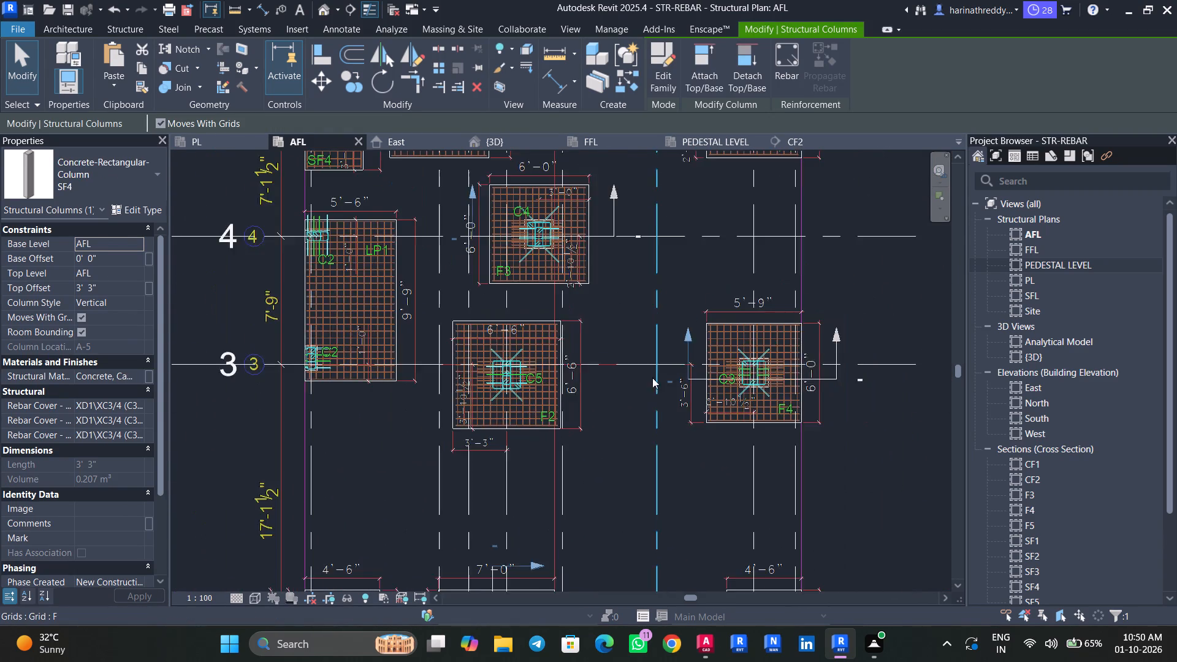
pyautogui.moveTo(652, 378); pyautogui.dragTo(651, 292, button='middle')
pyautogui.moveTo(637, 414); pyautogui.dragTo(647, 291, button='middle')
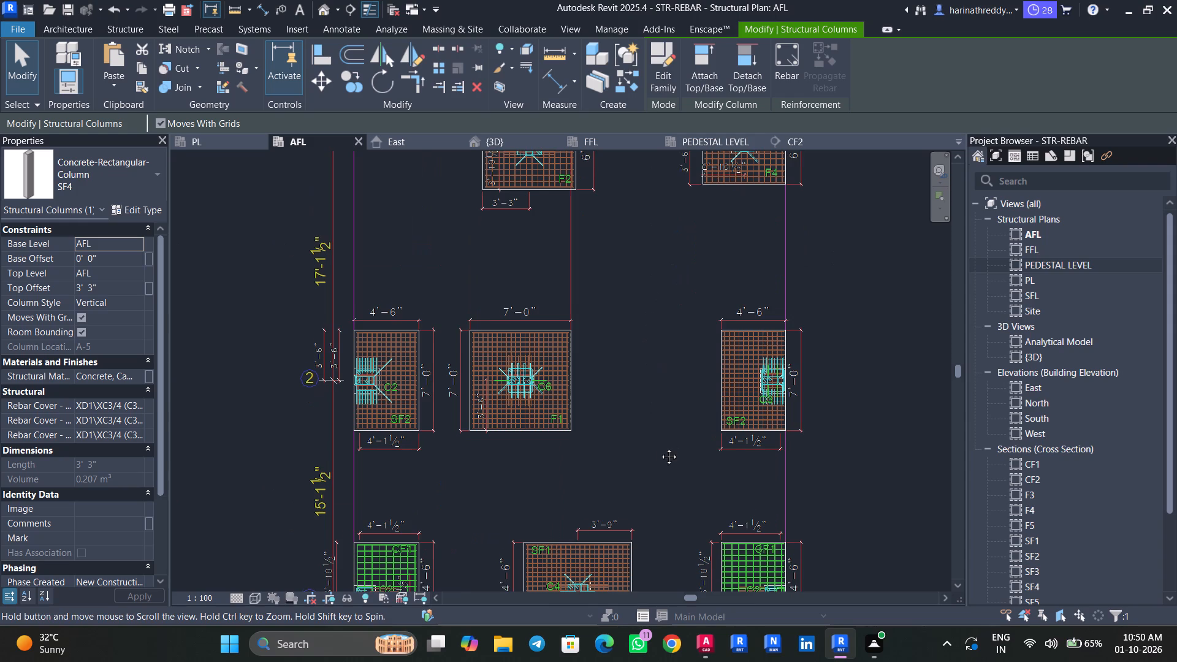
pyautogui.moveTo(660, 448); pyautogui.dragTo(668, 359, button='middle')
pyautogui.scroll(3, 766, 472)
pyautogui.scroll(-1, 766, 472)
pyautogui.scroll(3, 766, 472)
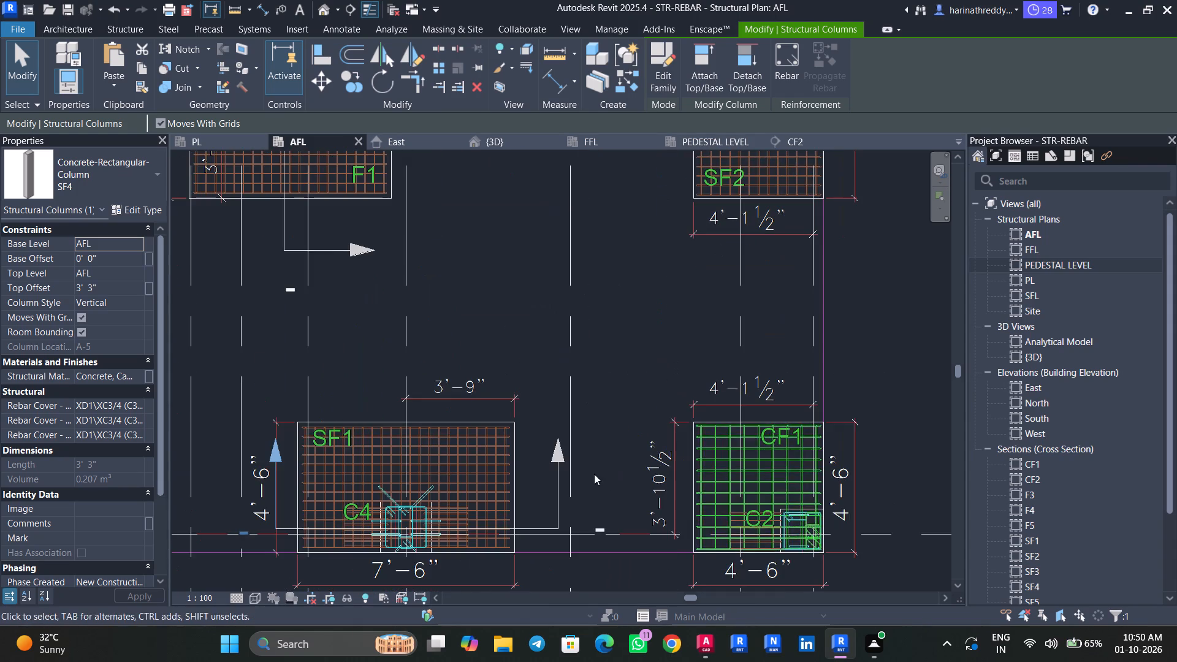
pyautogui.scroll(-3, 594, 474)
pyautogui.moveTo(539, 348); pyautogui.dragTo(662, 551, button='middle')
pyautogui.moveTo(648, 325); pyautogui.dragTo(634, 589, button='middle')
pyautogui.moveTo(696, 302); pyautogui.dragTo(698, 374, button='middle')
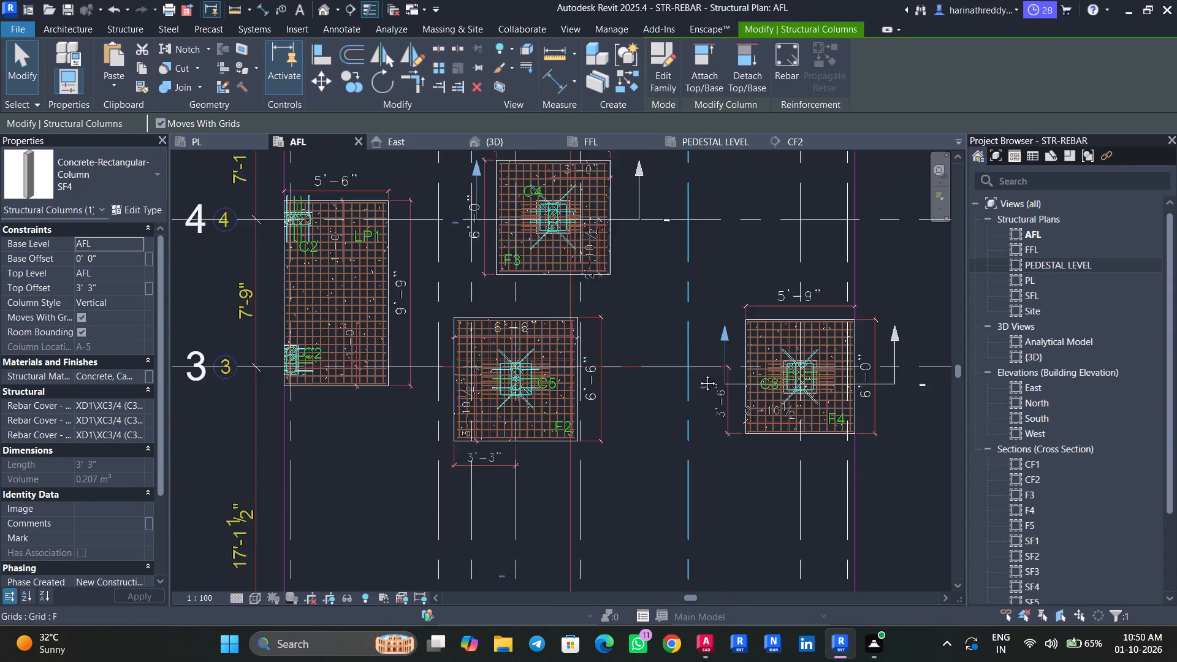
pyautogui.moveTo(698, 374); pyautogui.dragTo(691, 584, button='middle')
pyautogui.moveTo(701, 364); pyautogui.dragTo(708, 560, button='middle')
pyautogui.moveTo(665, 390); pyautogui.dragTo(681, 526, button='middle')
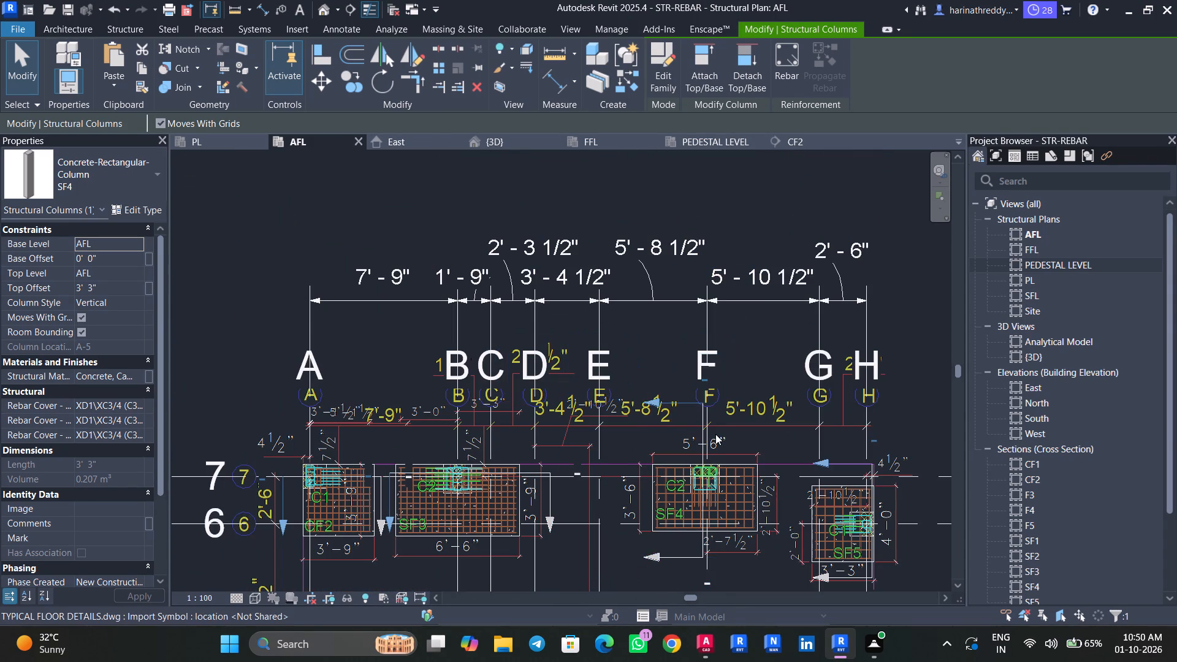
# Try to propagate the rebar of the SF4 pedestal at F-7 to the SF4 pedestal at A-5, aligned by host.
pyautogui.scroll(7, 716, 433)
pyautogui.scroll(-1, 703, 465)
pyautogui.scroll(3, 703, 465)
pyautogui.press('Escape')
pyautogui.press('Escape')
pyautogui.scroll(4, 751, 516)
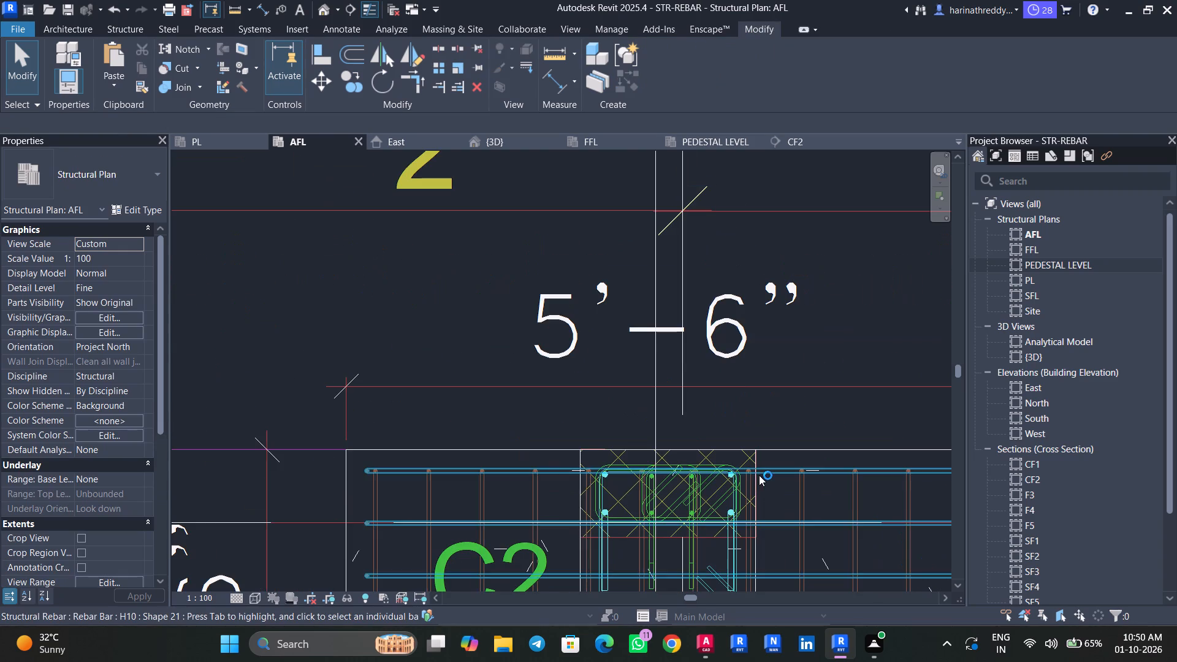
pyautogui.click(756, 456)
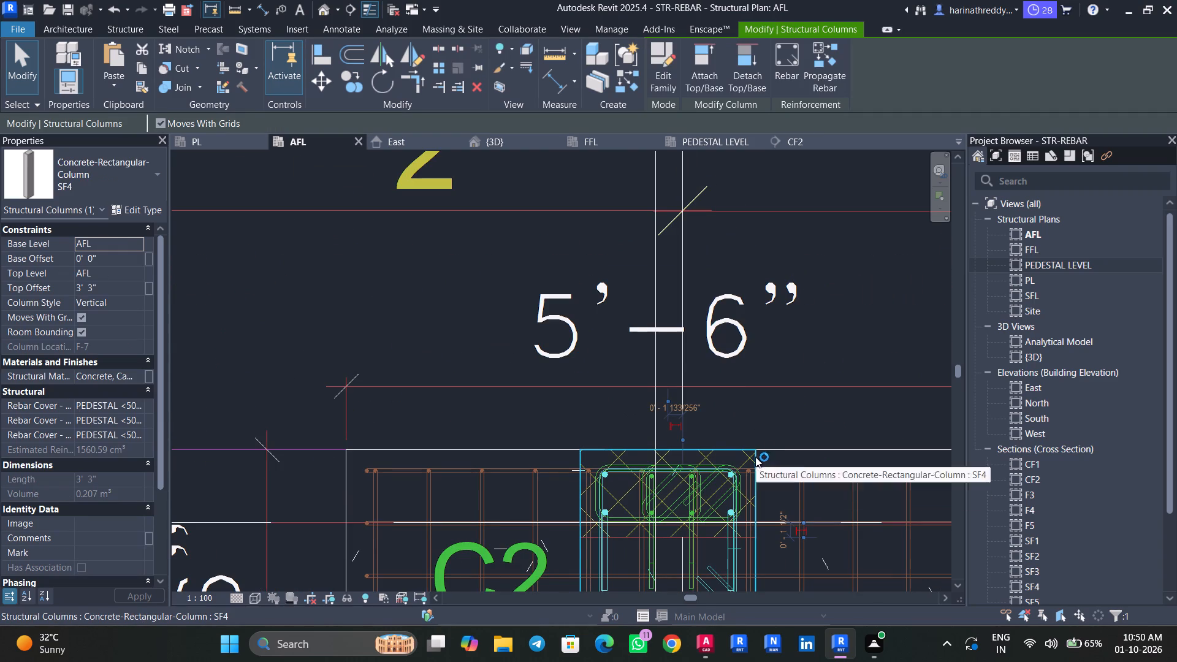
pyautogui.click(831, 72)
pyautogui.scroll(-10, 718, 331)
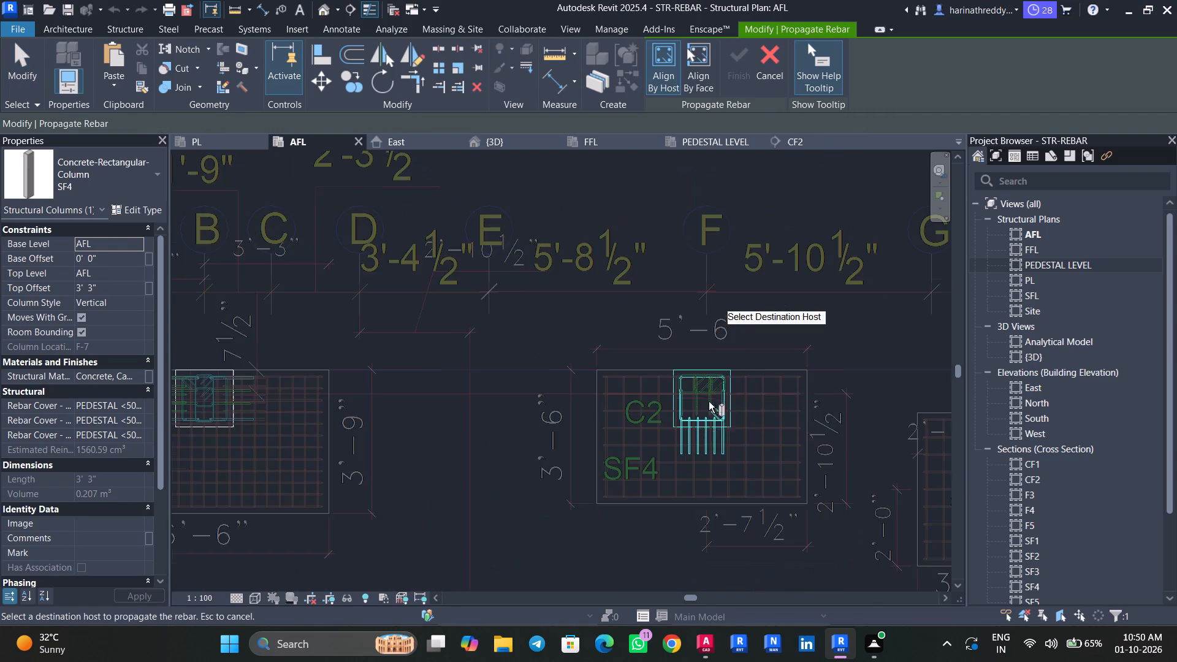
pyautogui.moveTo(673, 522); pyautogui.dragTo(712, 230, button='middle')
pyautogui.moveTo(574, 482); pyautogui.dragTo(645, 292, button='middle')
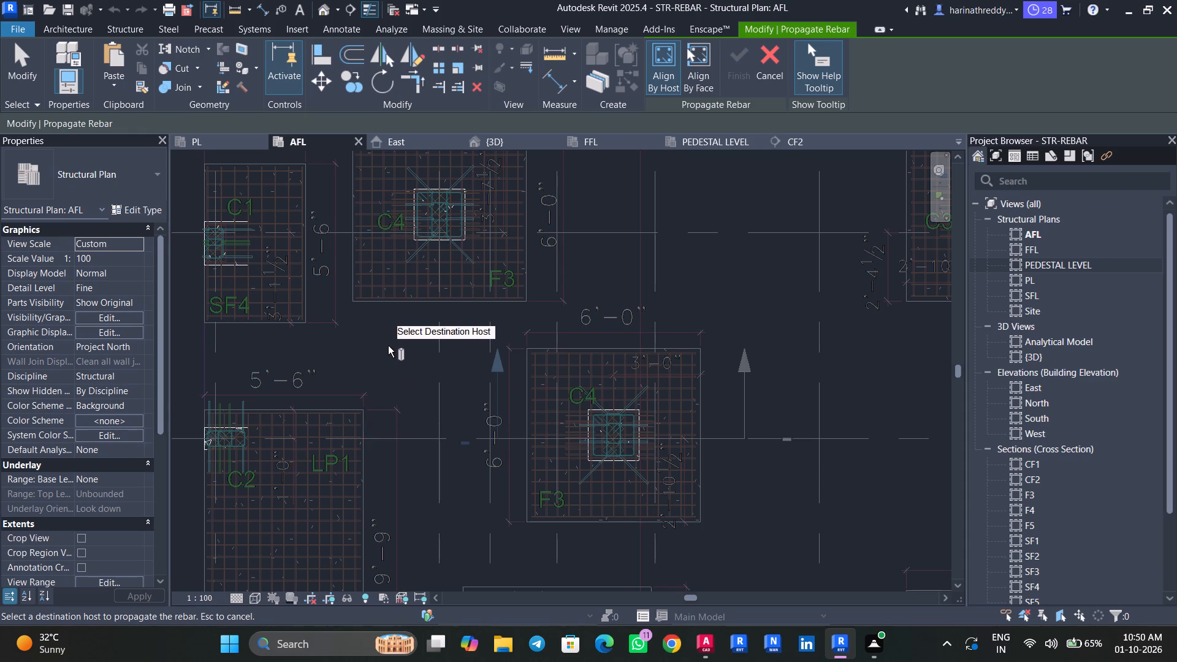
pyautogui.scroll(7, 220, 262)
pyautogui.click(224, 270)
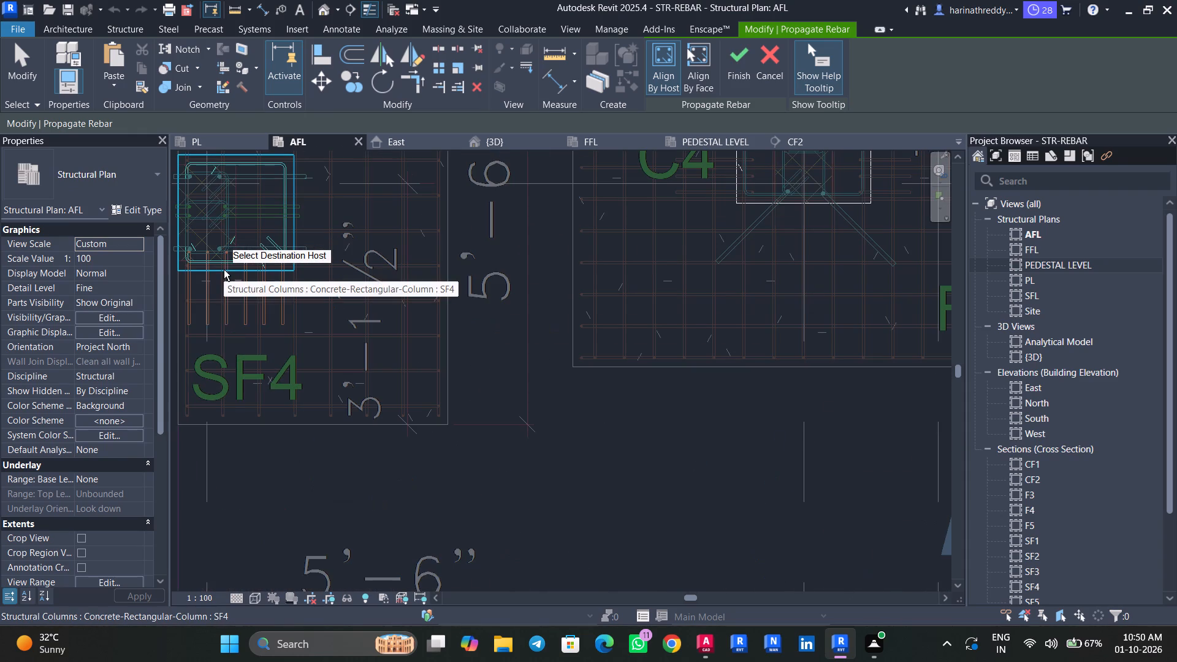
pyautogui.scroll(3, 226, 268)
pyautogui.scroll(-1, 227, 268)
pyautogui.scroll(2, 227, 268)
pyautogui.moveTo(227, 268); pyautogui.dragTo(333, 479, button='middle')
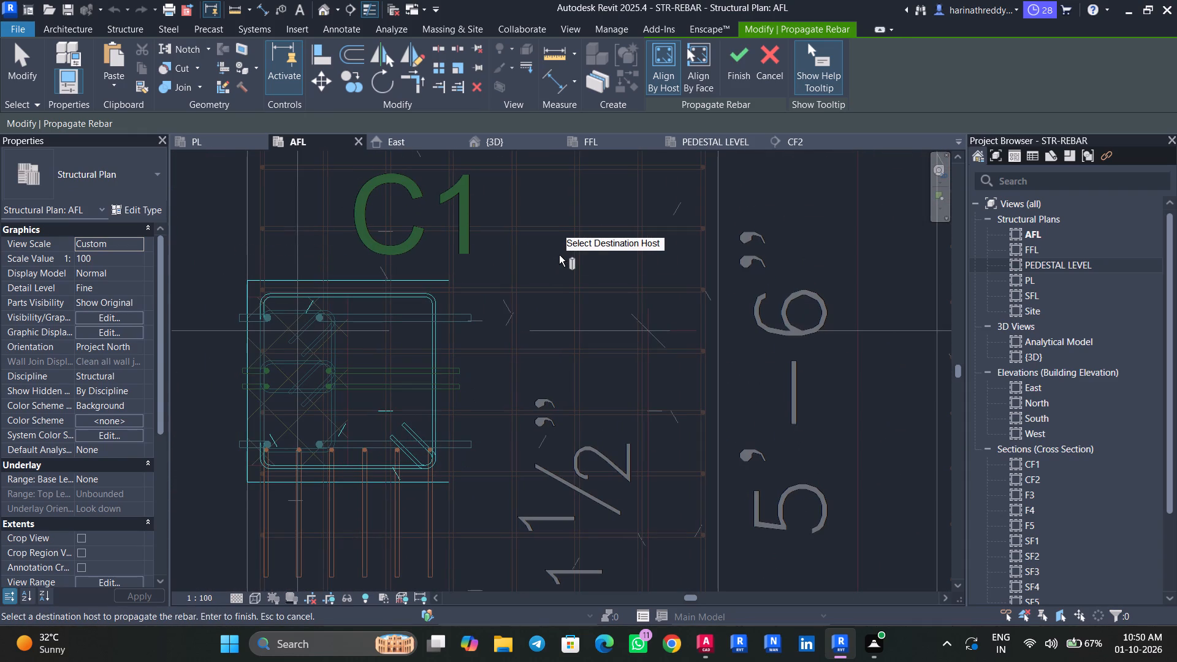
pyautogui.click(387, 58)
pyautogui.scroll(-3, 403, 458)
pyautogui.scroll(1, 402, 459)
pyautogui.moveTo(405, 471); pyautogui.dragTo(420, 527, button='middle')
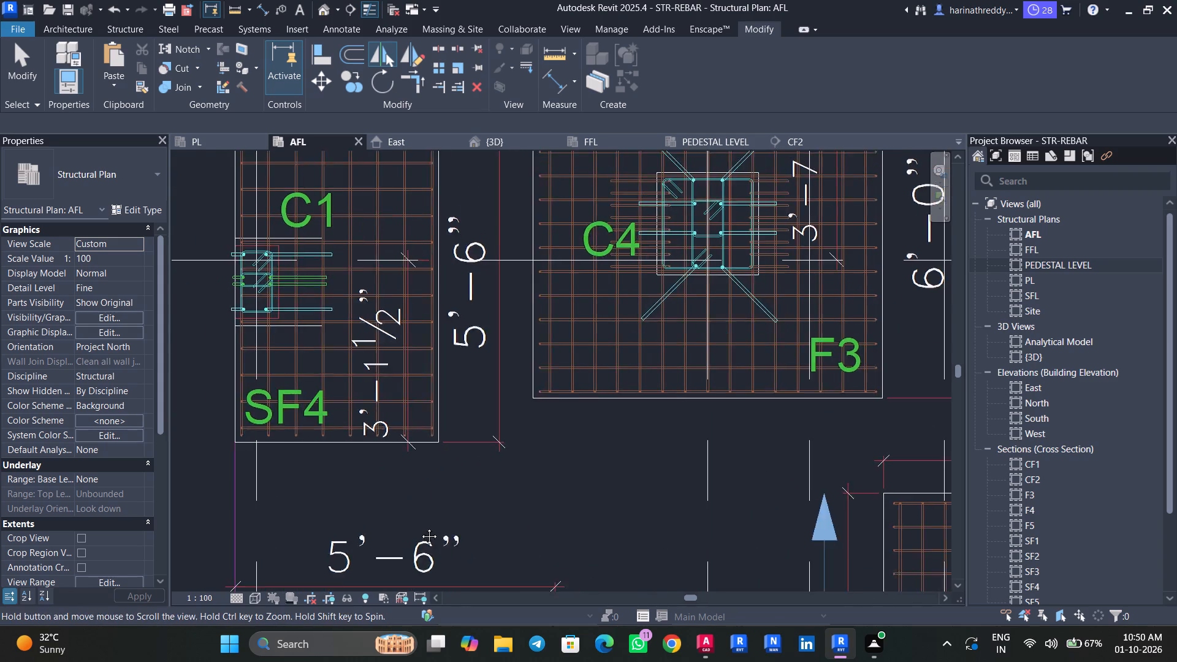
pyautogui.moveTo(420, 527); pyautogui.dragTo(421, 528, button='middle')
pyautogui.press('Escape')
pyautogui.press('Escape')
# Propagate the rebar of the SF4 pedestal at F-7 to the SF4 pedestal at A-5, aligned by host.
pyautogui.scroll(-4, 486, 477)
pyautogui.scroll(1, 486, 477)
pyautogui.scroll(-10, 486, 477)
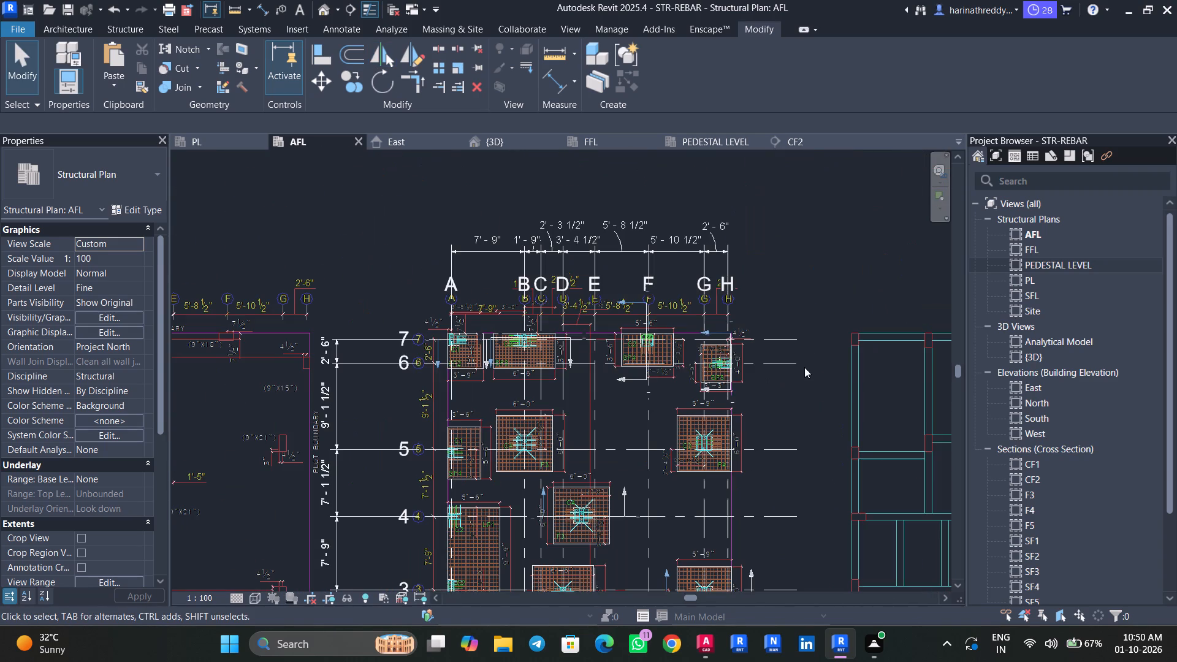
pyautogui.scroll(11, 630, 341)
pyautogui.scroll(-1, 658, 333)
pyautogui.scroll(7, 658, 333)
pyautogui.scroll(-1, 655, 335)
pyautogui.scroll(6, 655, 335)
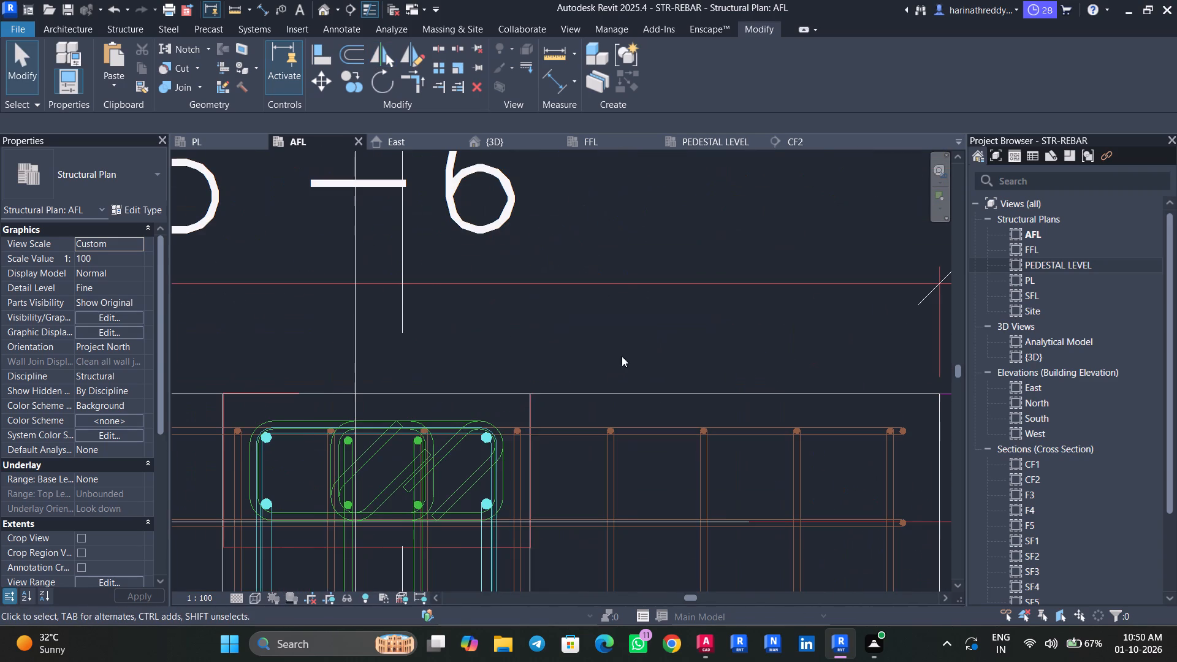
pyautogui.click(531, 408)
pyautogui.click(833, 59)
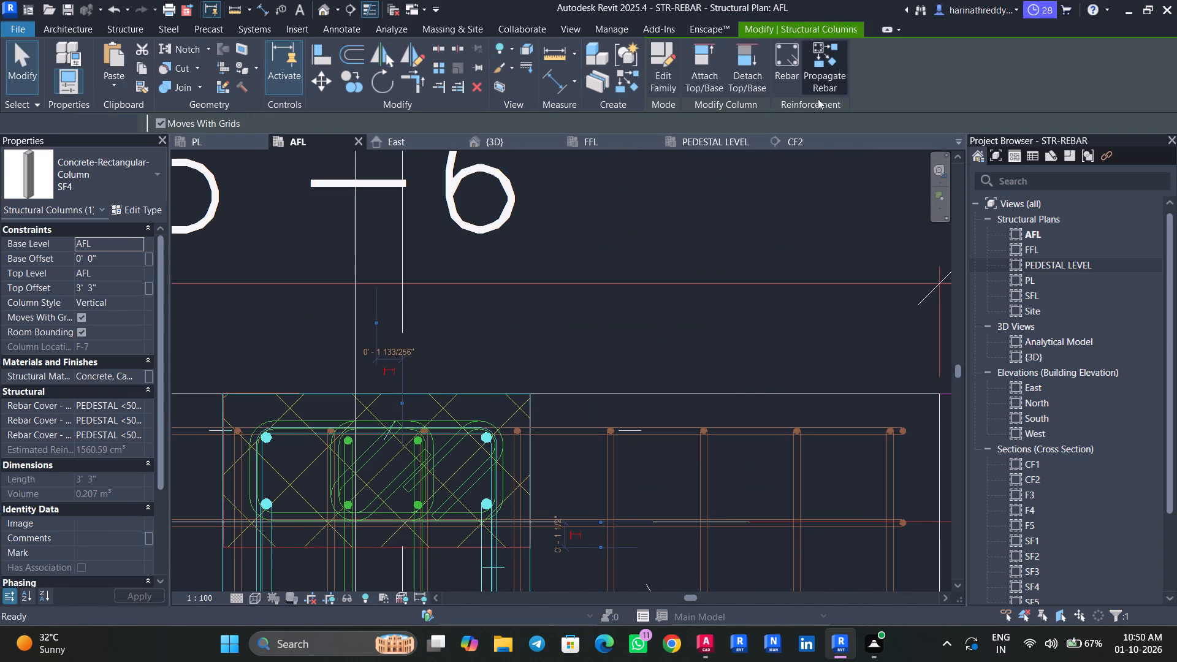
pyautogui.scroll(-9, 599, 312)
pyautogui.scroll(1, 600, 313)
pyautogui.scroll(-3, 600, 313)
pyautogui.scroll(1, 600, 313)
pyautogui.moveTo(292, 459); pyautogui.dragTo(650, 248, button='middle')
pyautogui.moveTo(532, 433); pyautogui.dragTo(751, 175, button='middle')
pyautogui.moveTo(514, 383); pyautogui.dragTo(815, 179, button='middle')
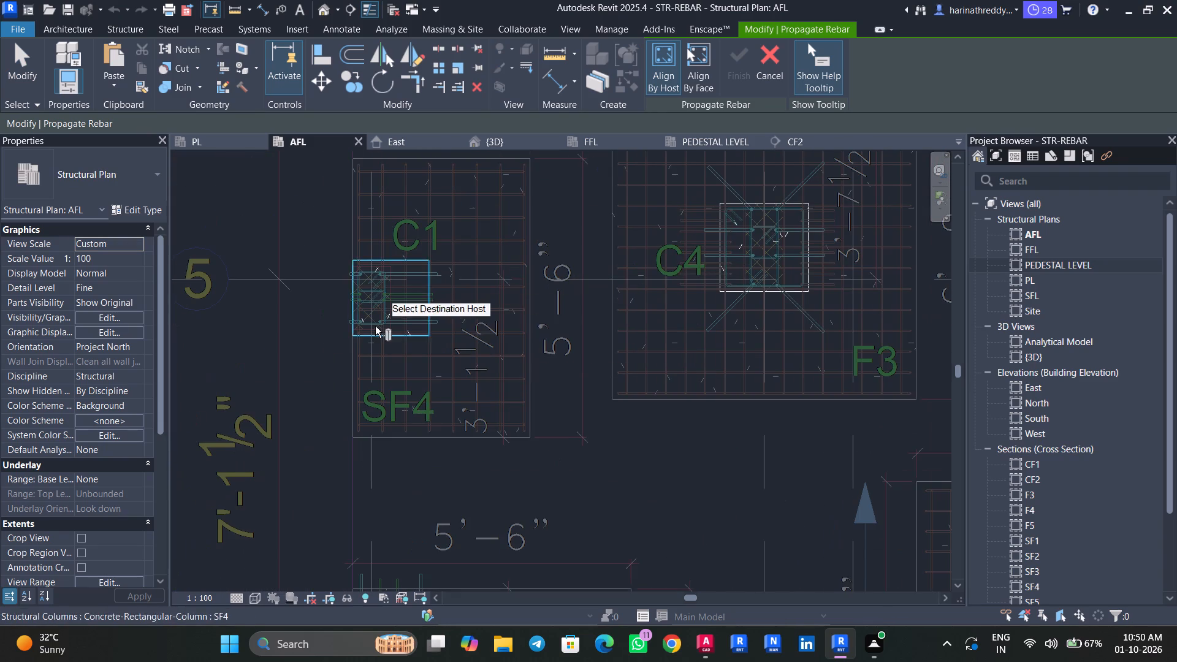
pyautogui.click(386, 335)
pyautogui.click(734, 71)
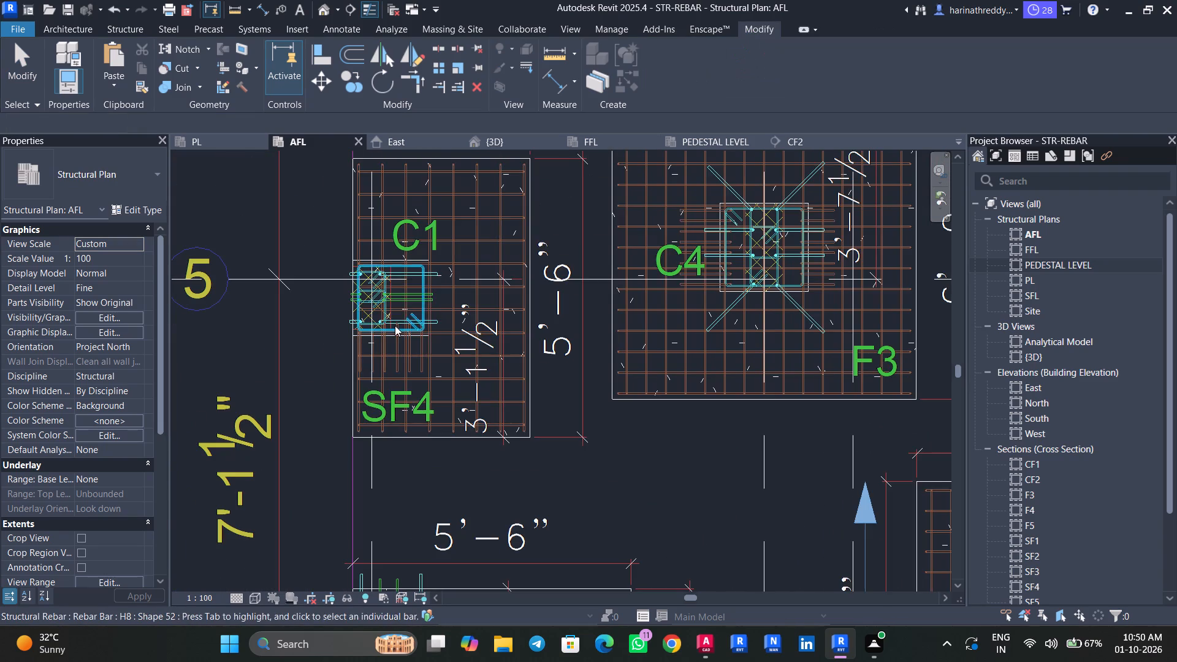
# Mirror a copy of the A-5 pedestal's six-bar H10 set about the SF4 column's centreline to reinforce its opposite side.
pyautogui.scroll(1, 395, 325)
pyautogui.scroll(-1, 395, 325)
pyautogui.scroll(4, 395, 325)
pyautogui.click(394, 348)
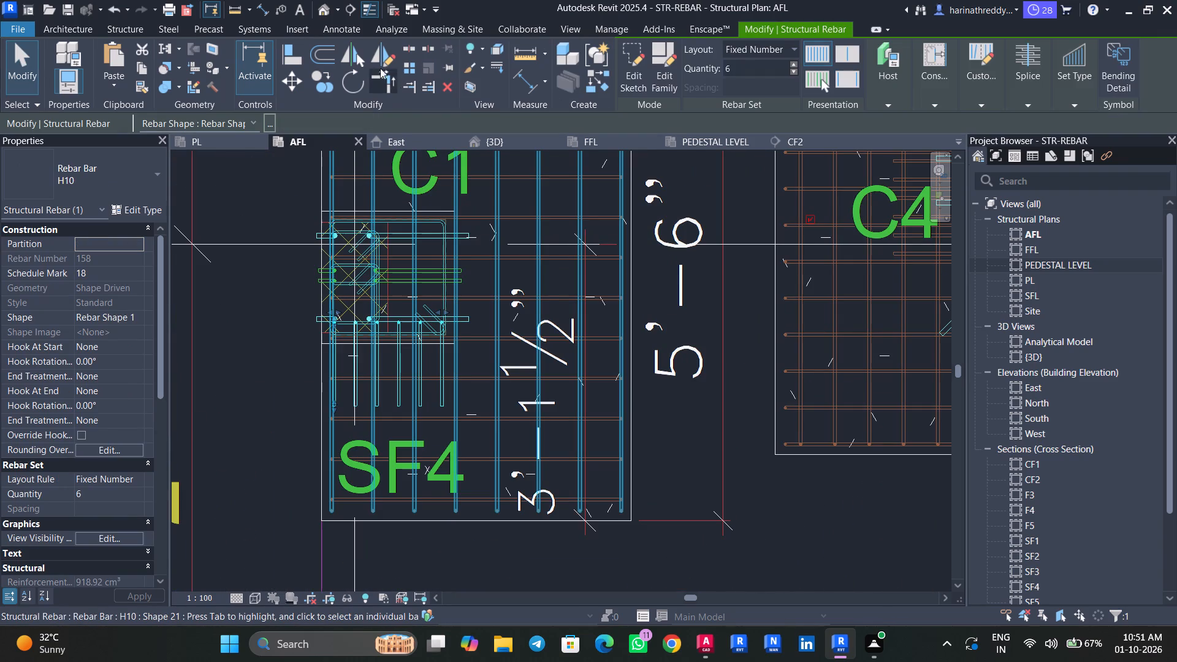
pyautogui.click(357, 62)
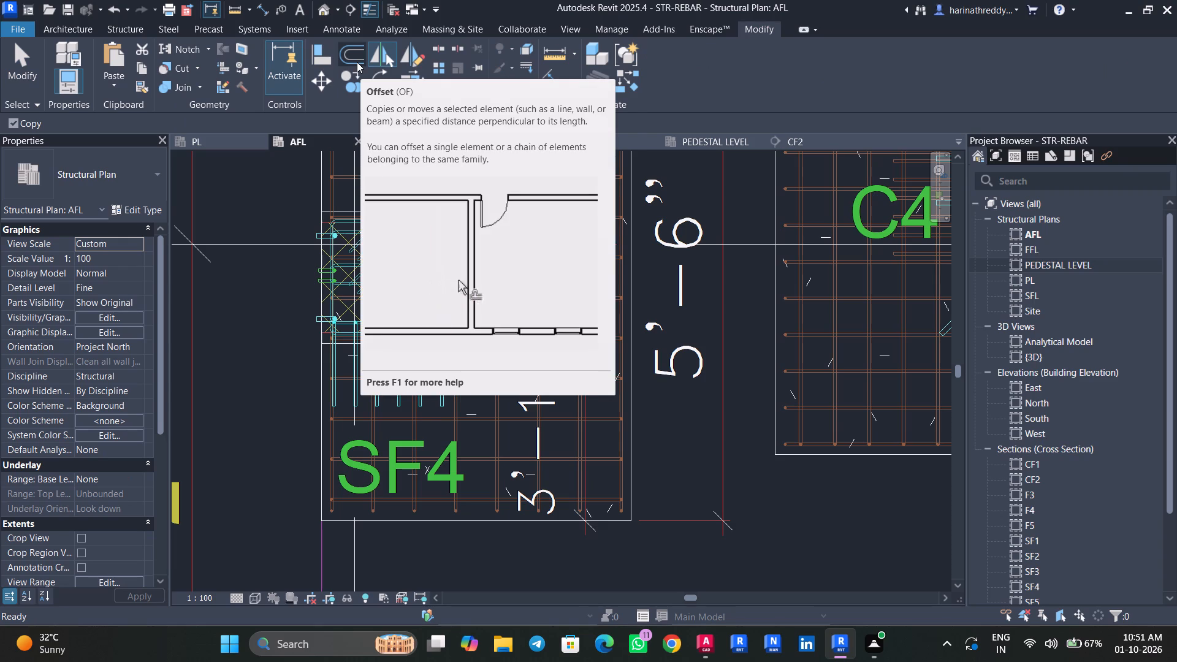
pyautogui.scroll(6, 422, 277)
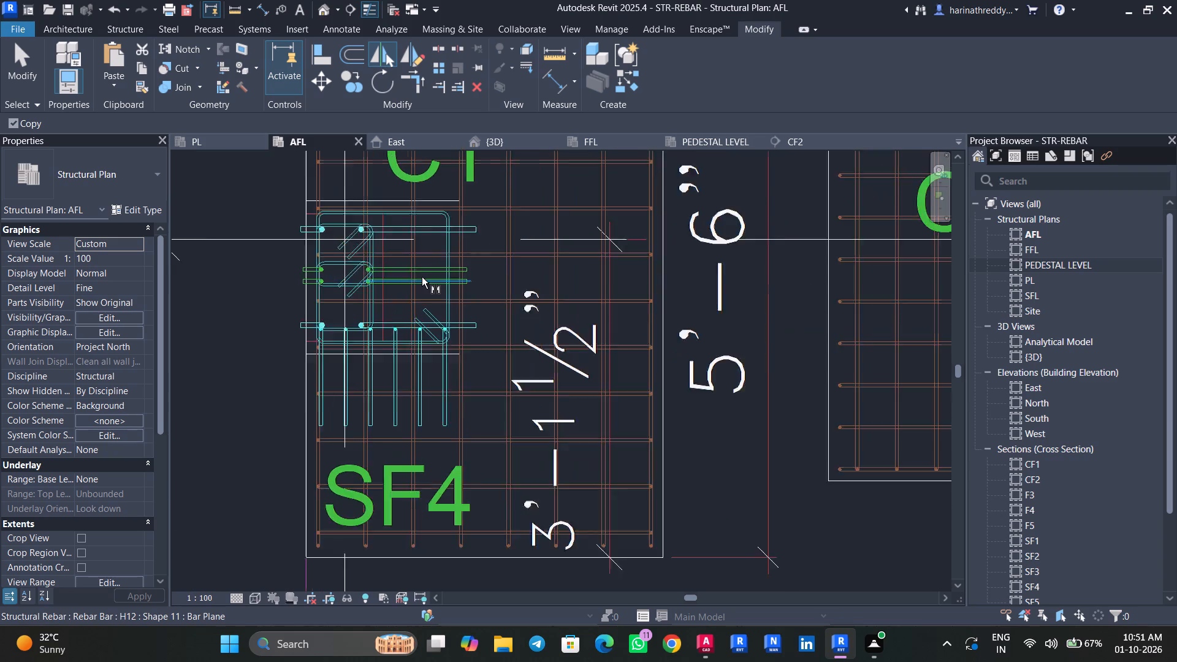
pyautogui.click(427, 273)
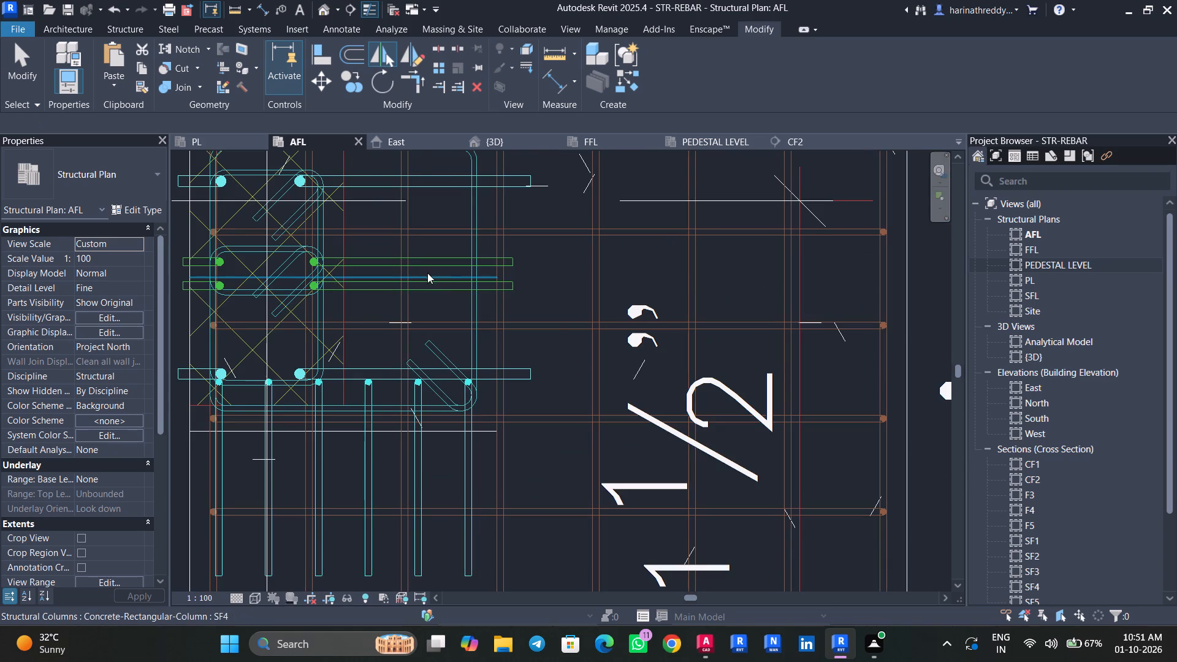
pyautogui.scroll(-5, 429, 284)
pyautogui.moveTo(429, 284); pyautogui.dragTo(444, 346, button='middle')
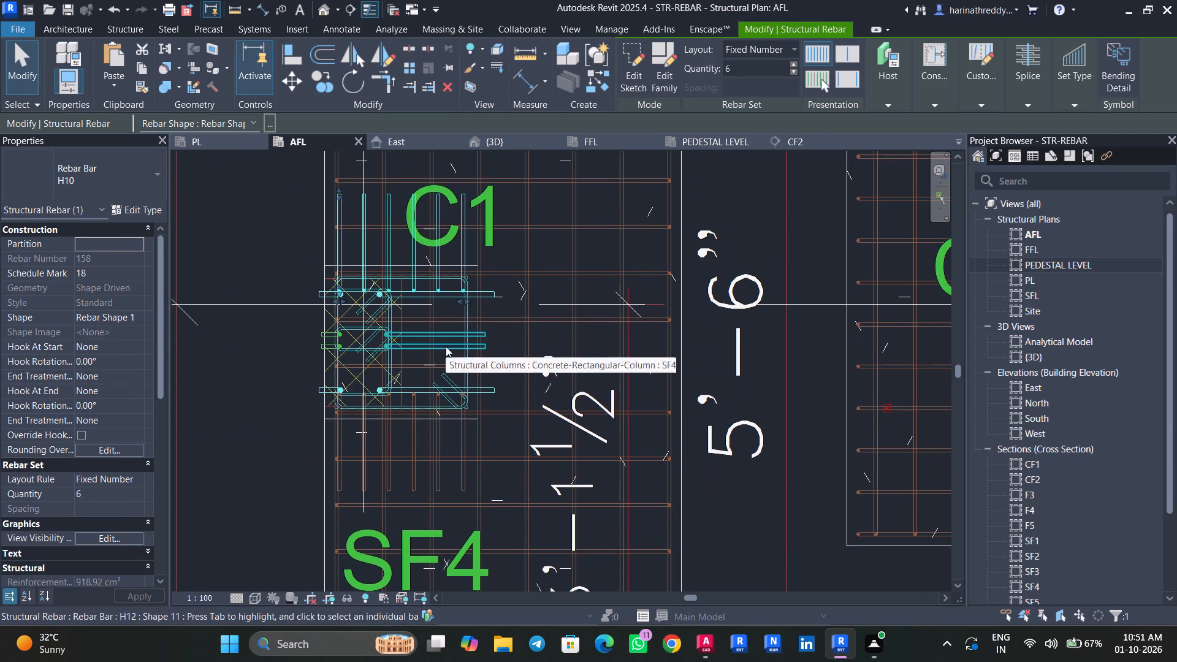
pyautogui.press('Escape')
pyautogui.press('Escape')
pyautogui.press('Escape')
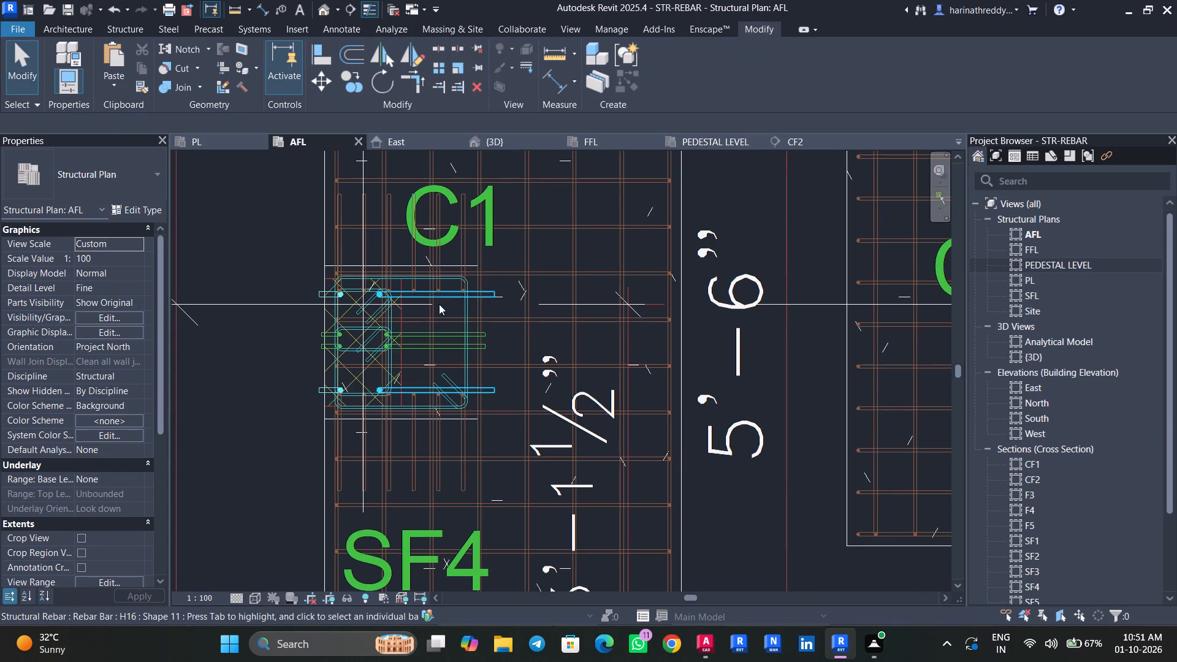
# Inspect the A-5 pedestal's rebar and review the footings across the whole plan for pedestal reinforcement.
pyautogui.scroll(-2, 310, 276)
pyautogui.scroll(1, 310, 276)
pyautogui.scroll(-2, 310, 276)
pyautogui.moveTo(290, 266); pyautogui.dragTo(295, 304, button='middle')
pyautogui.scroll(-1, 281, 294)
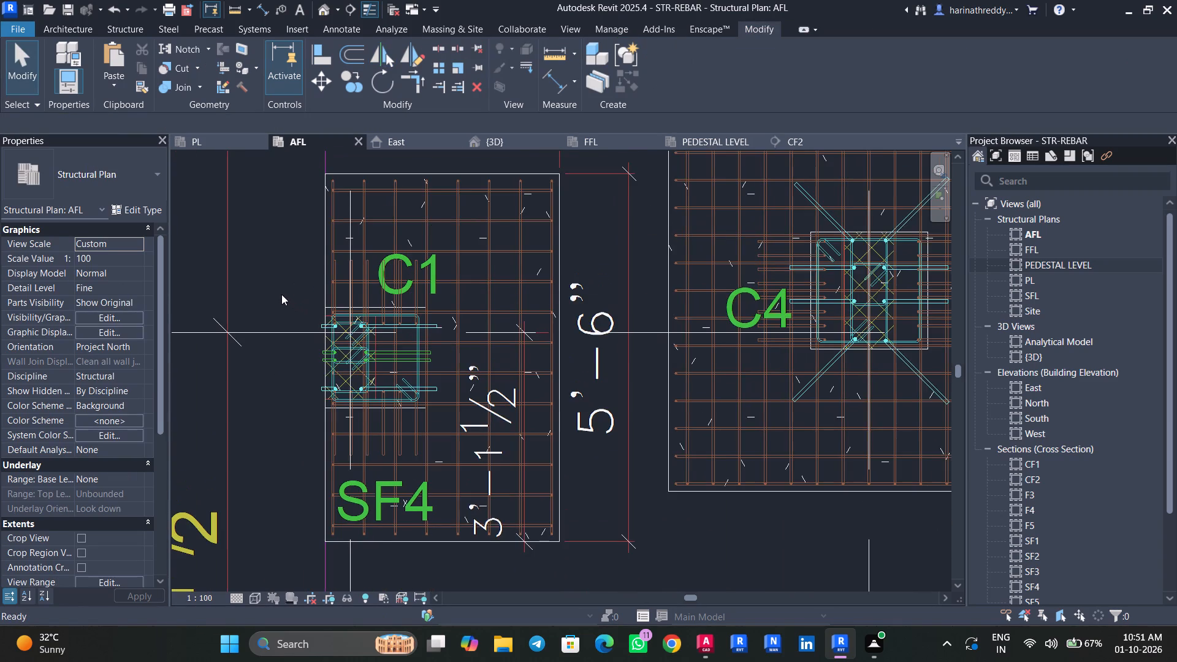
pyautogui.scroll(-8, 281, 294)
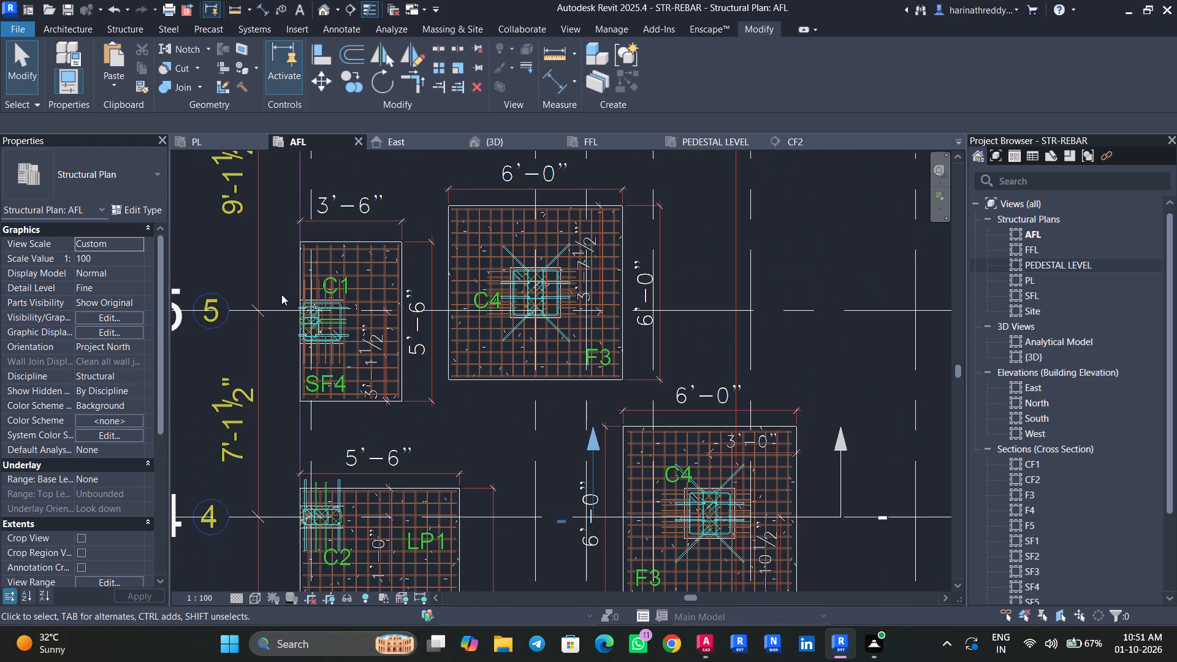
pyautogui.scroll(-4, 281, 294)
pyautogui.moveTo(668, 244); pyautogui.dragTo(668, 245, button='middle')
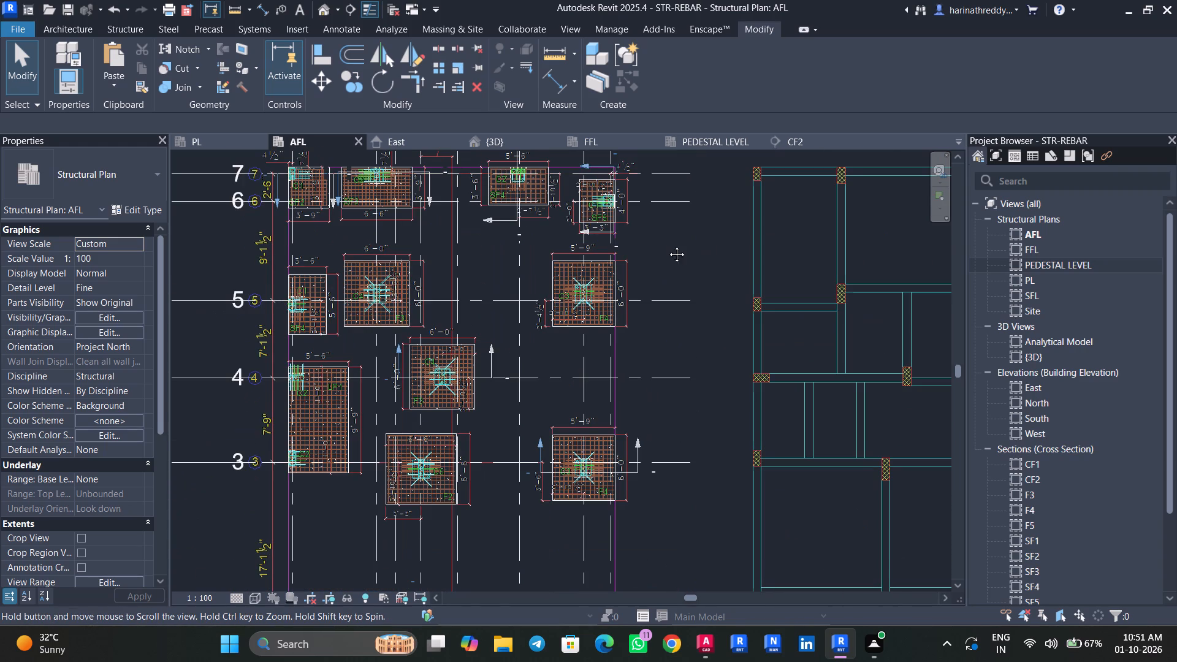
pyautogui.moveTo(668, 245); pyautogui.dragTo(676, 264, button='middle')
pyautogui.scroll(-3, 677, 264)
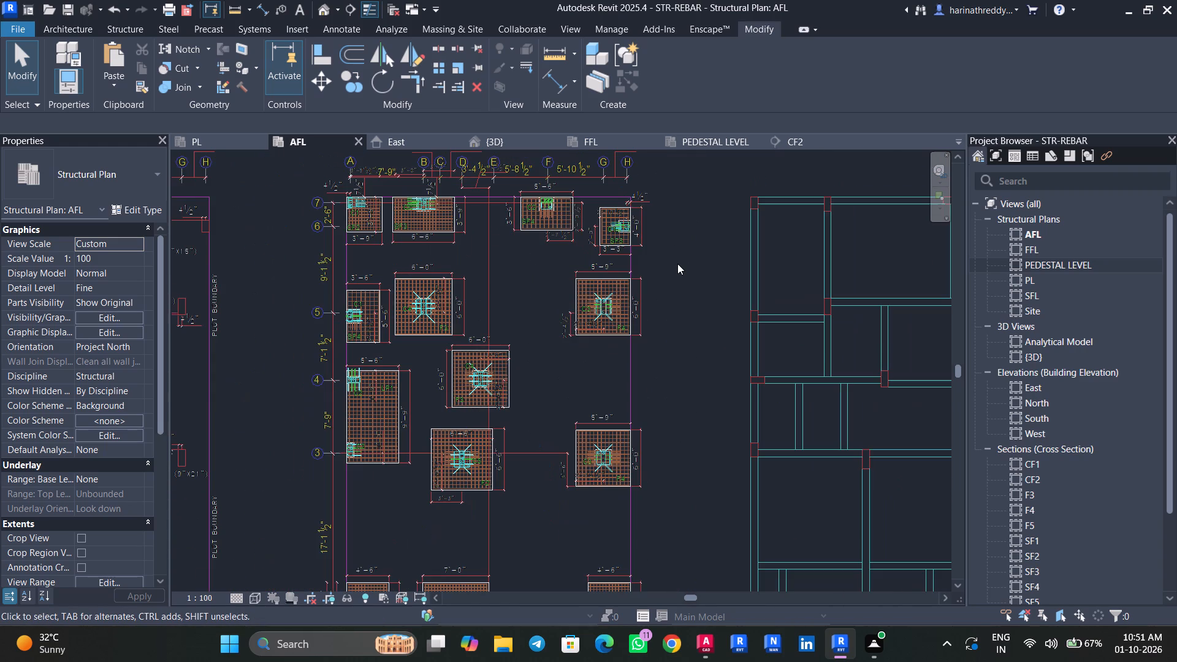
pyautogui.scroll(-3, 677, 264)
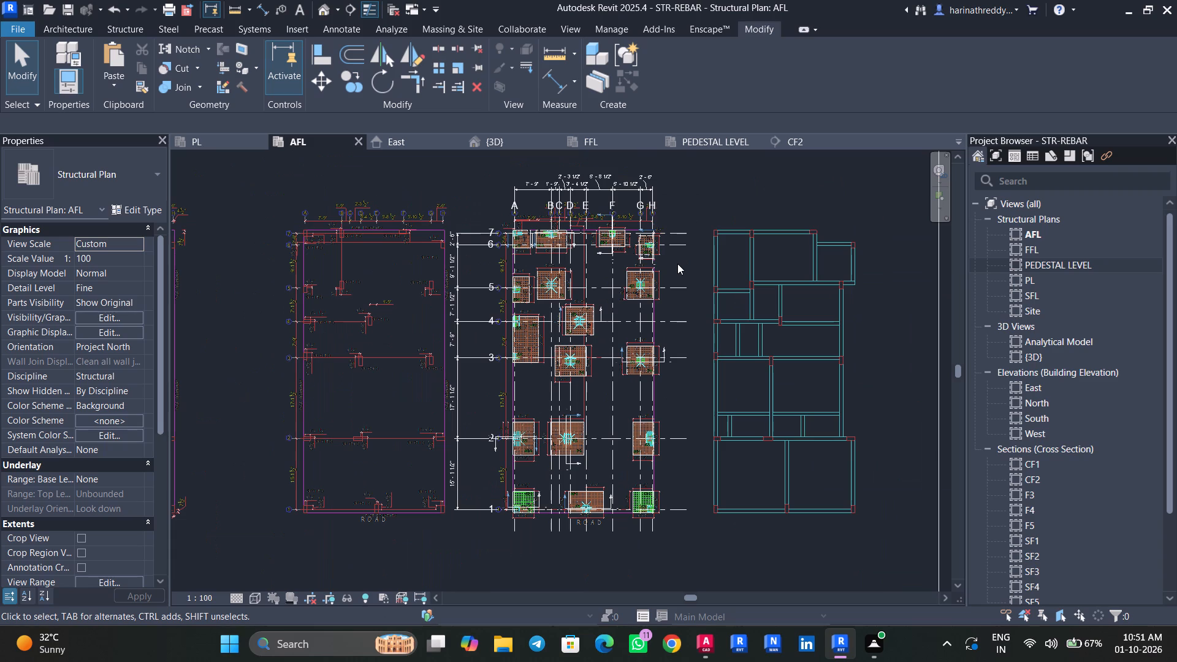
# Save the project.
pyautogui.hotkey('ctrl', 's')
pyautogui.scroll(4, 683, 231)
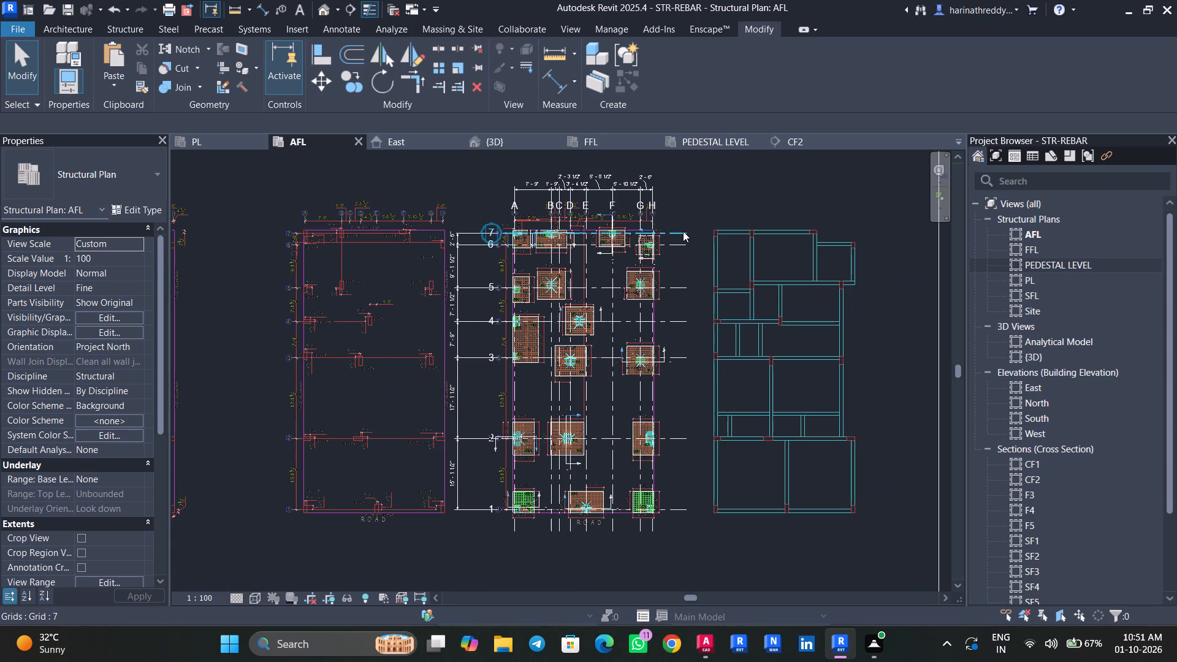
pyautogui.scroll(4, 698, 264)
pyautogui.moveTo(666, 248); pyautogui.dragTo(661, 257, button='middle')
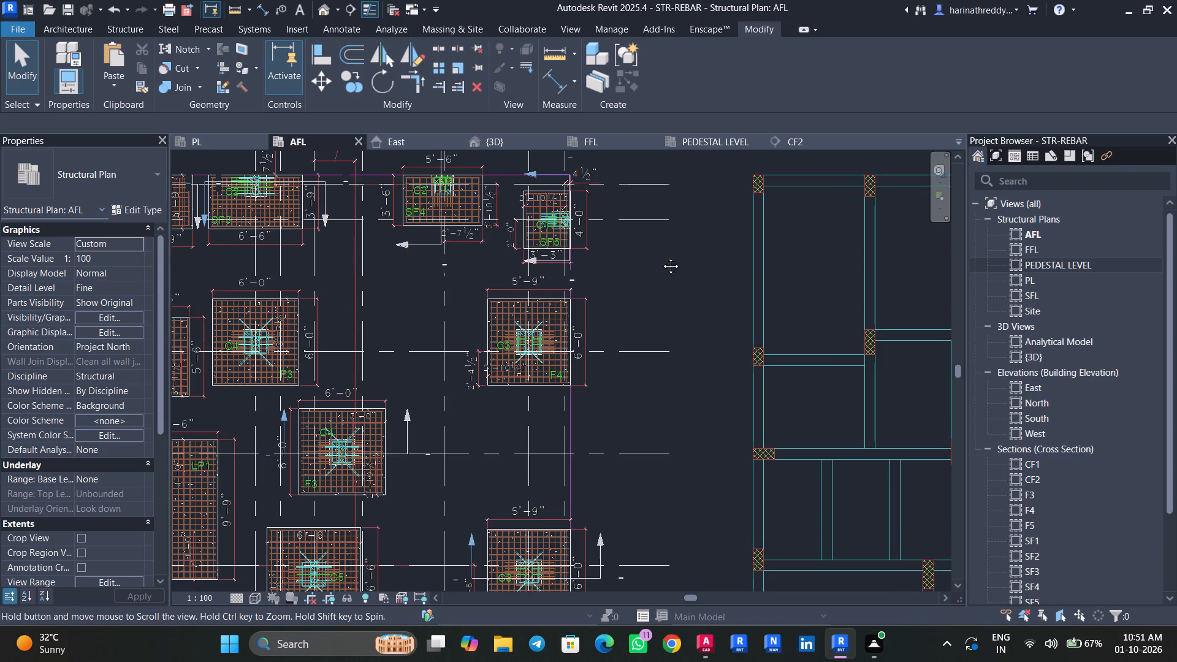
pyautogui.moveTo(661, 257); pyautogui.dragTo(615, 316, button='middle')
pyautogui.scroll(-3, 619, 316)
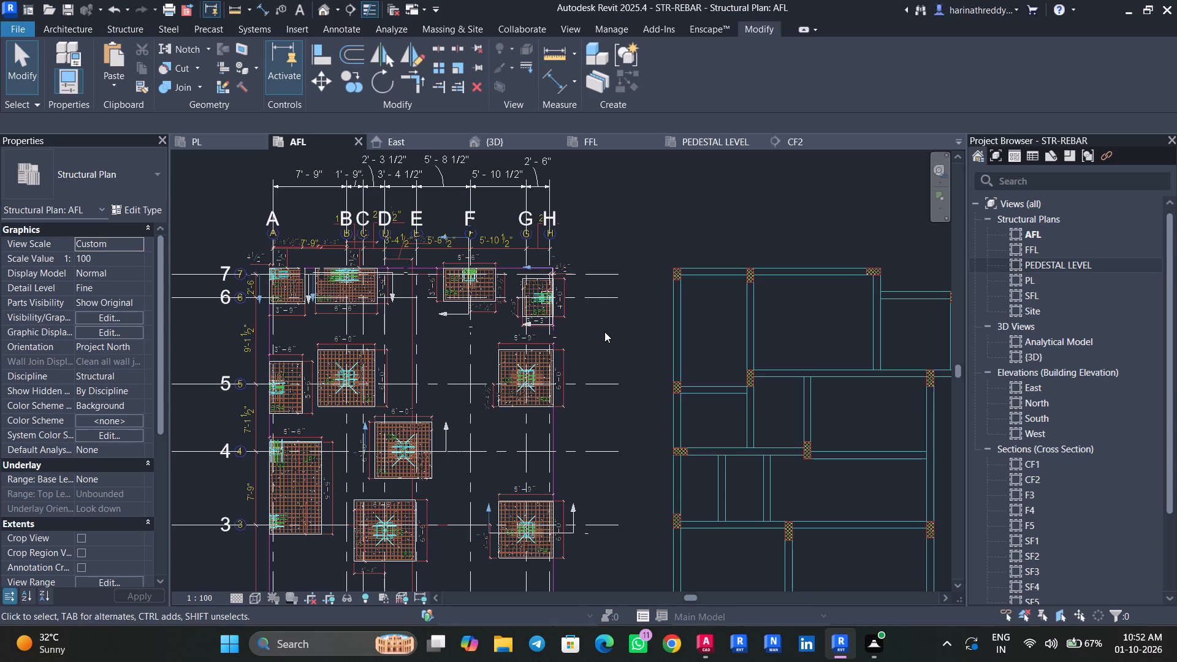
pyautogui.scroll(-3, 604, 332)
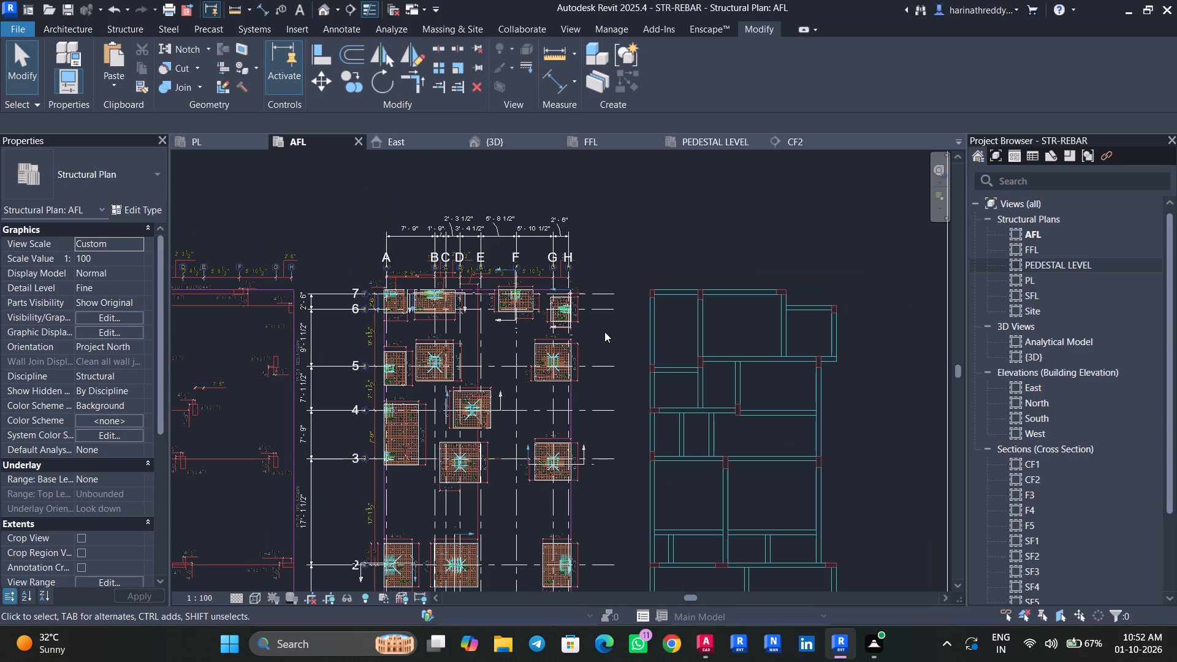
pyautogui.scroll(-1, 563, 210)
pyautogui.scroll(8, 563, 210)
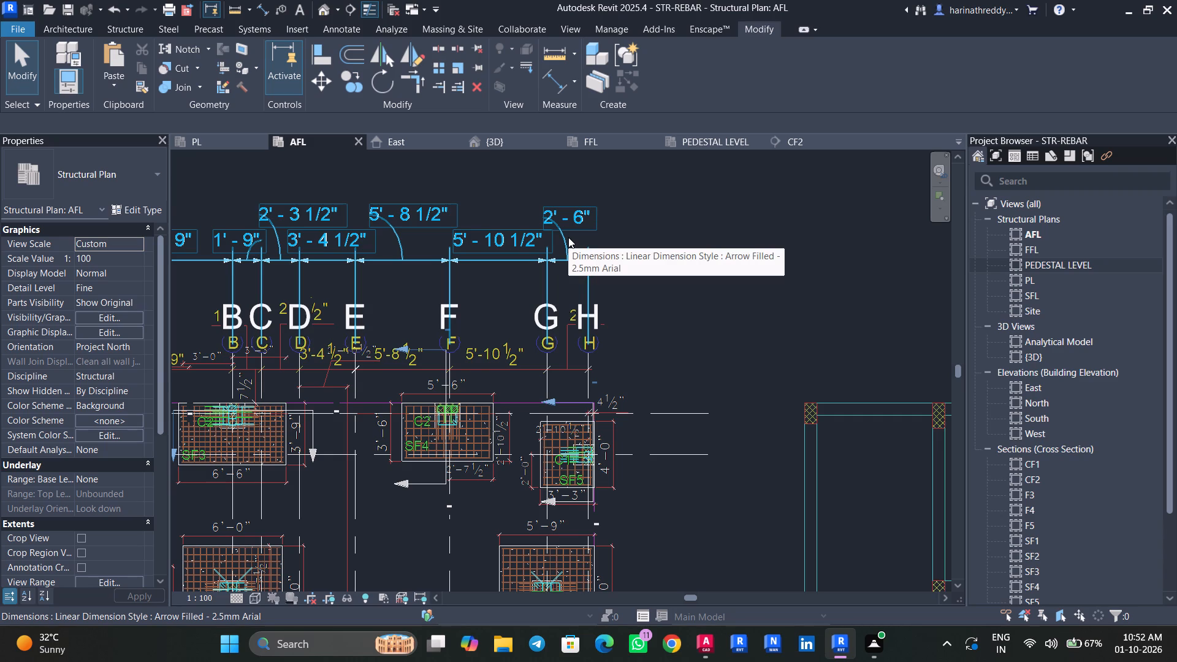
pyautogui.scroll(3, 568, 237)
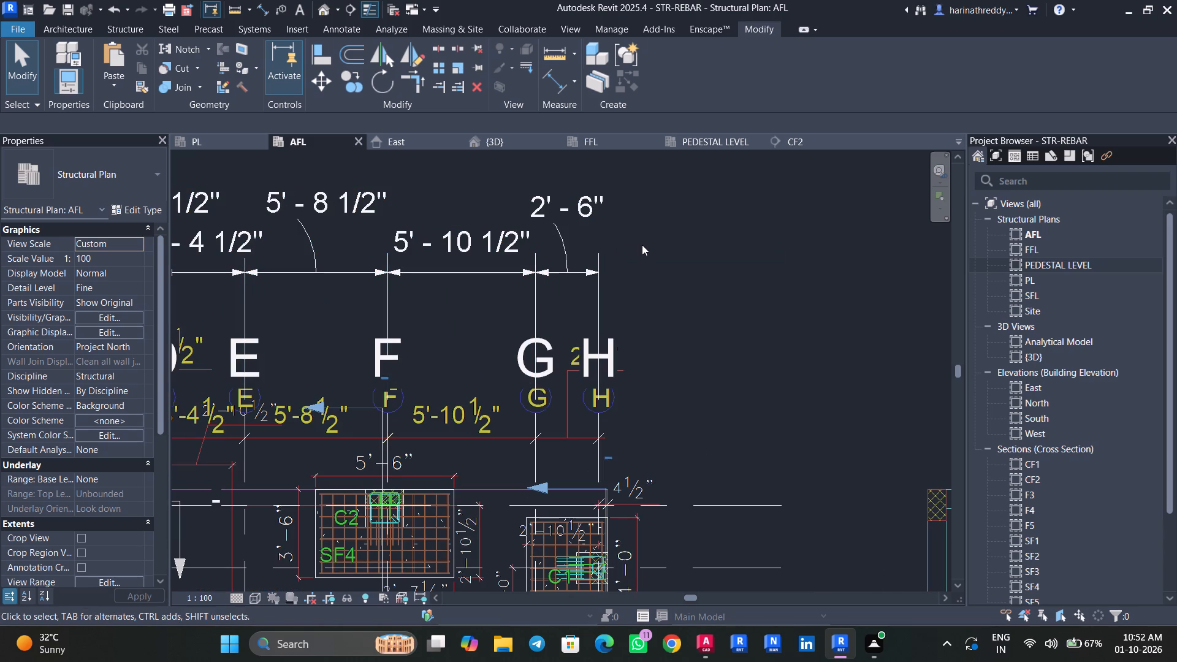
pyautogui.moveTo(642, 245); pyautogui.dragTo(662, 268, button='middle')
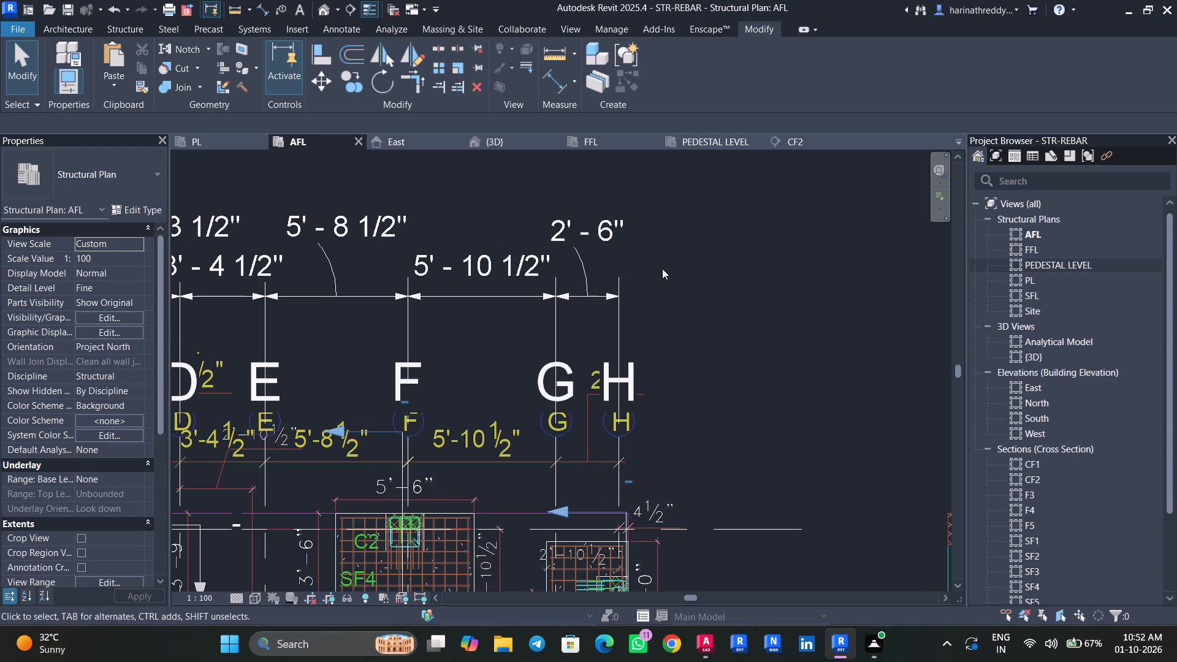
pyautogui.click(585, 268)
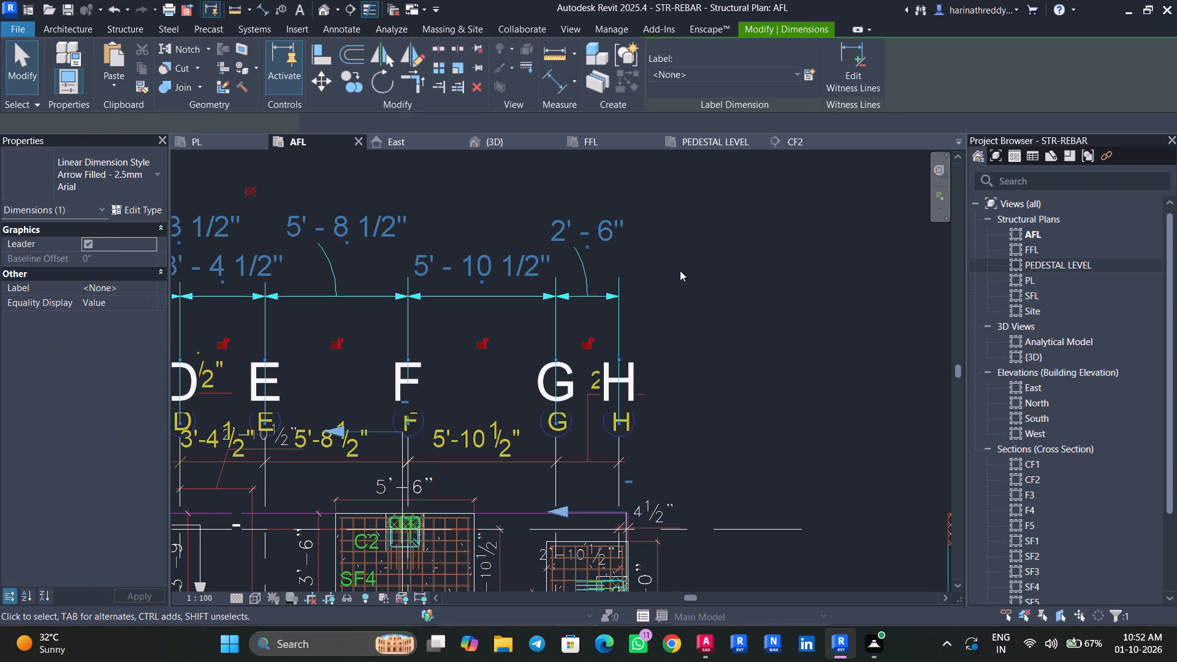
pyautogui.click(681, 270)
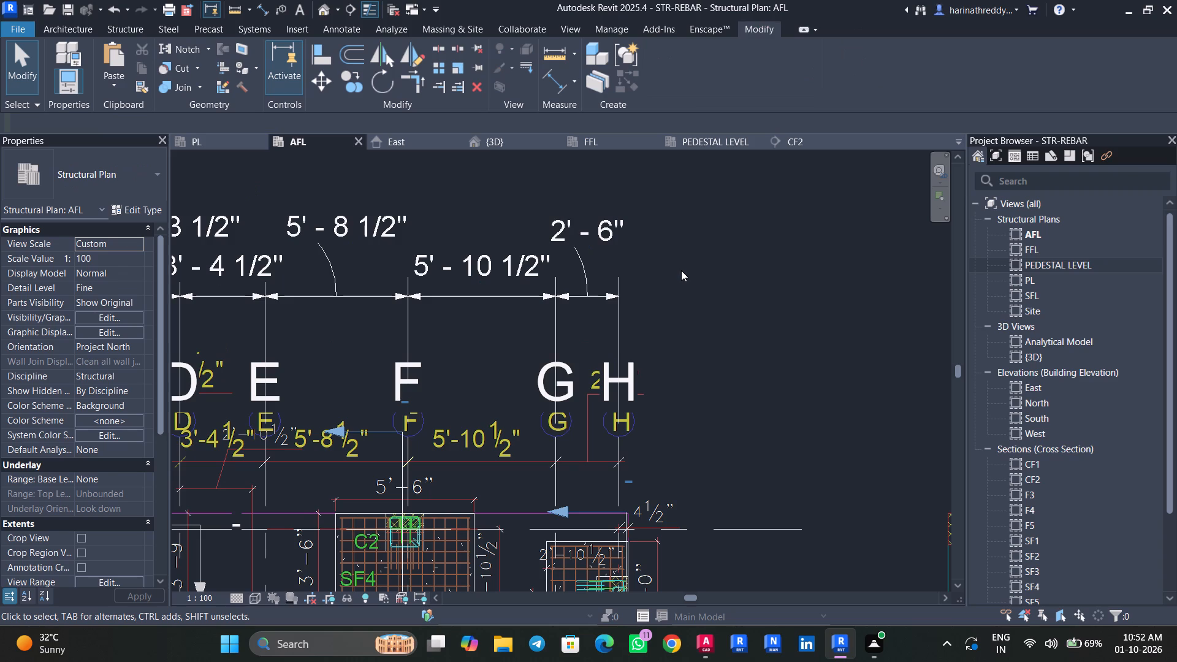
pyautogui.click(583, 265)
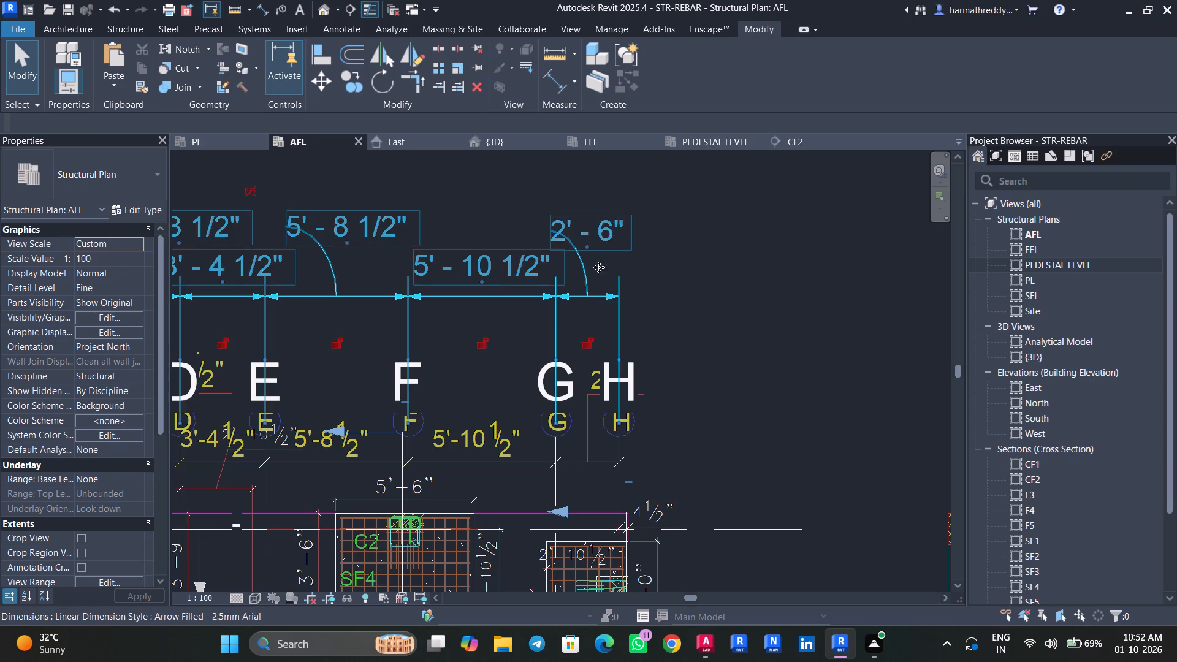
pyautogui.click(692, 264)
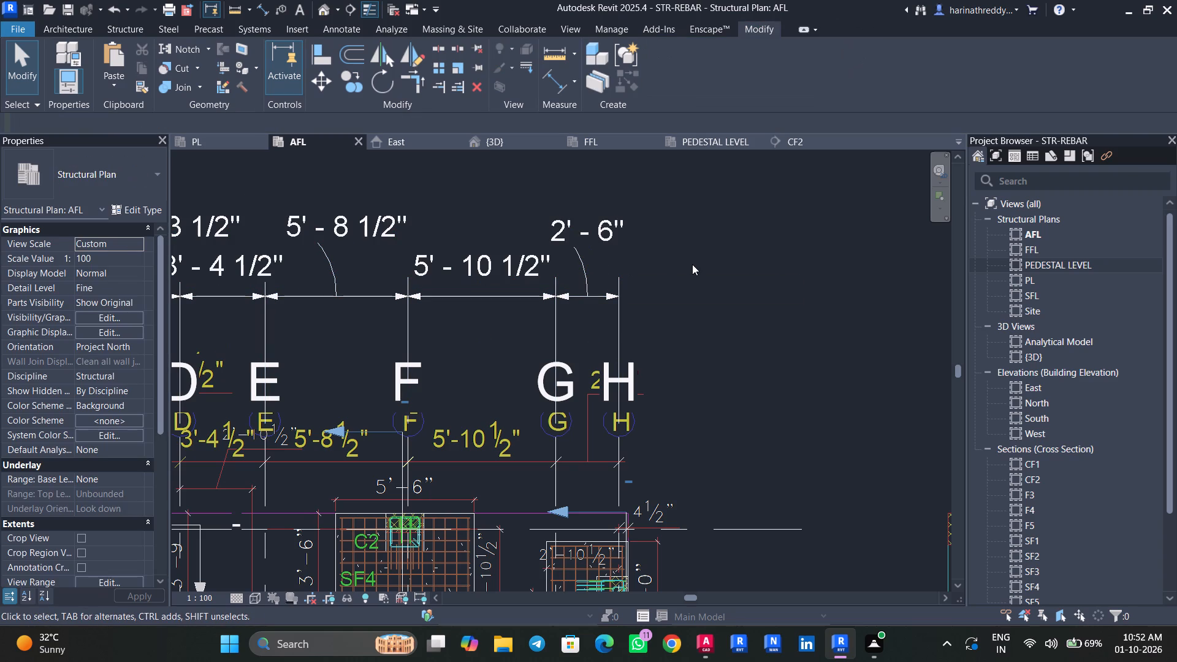
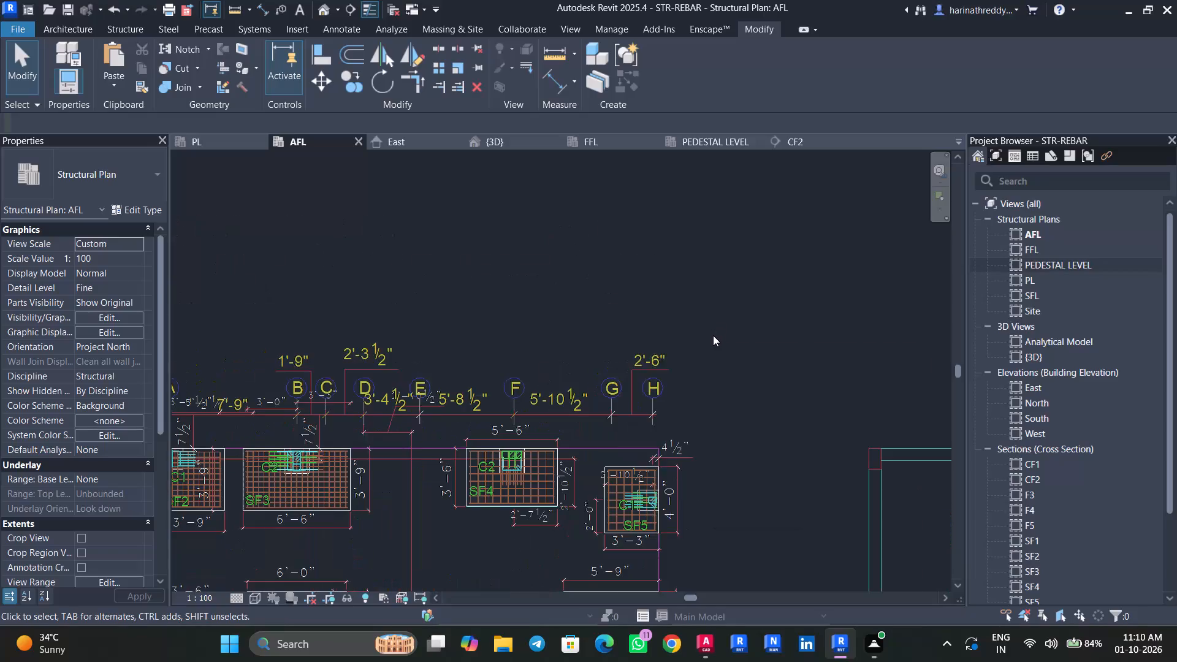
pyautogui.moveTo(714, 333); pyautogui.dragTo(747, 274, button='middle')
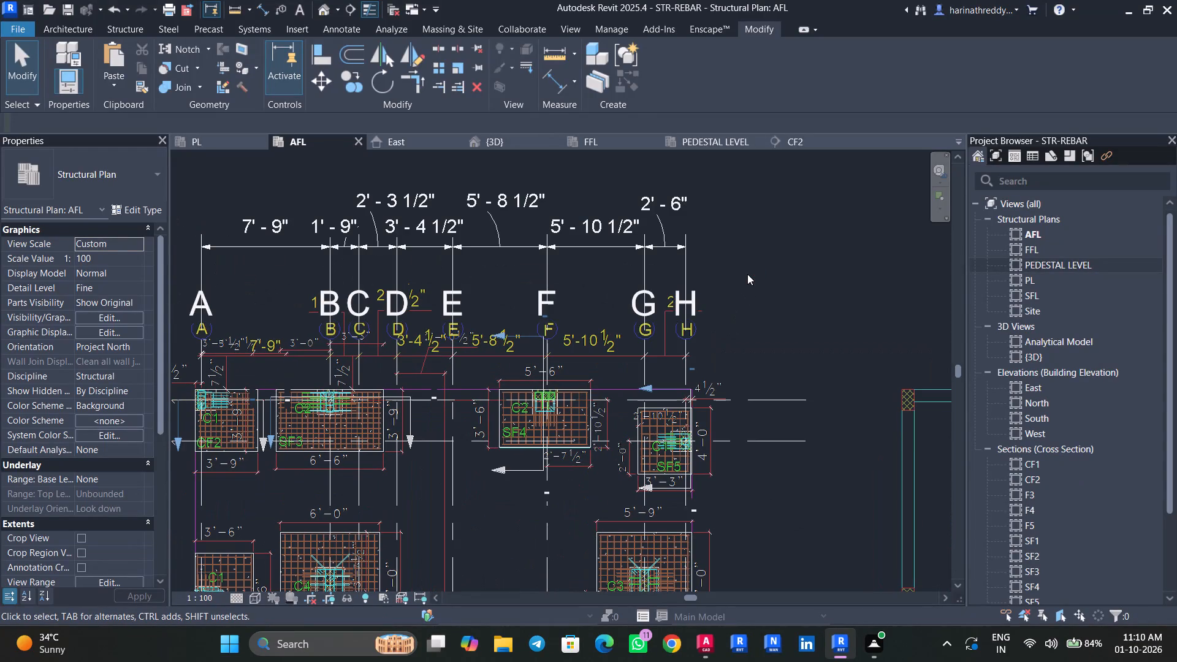
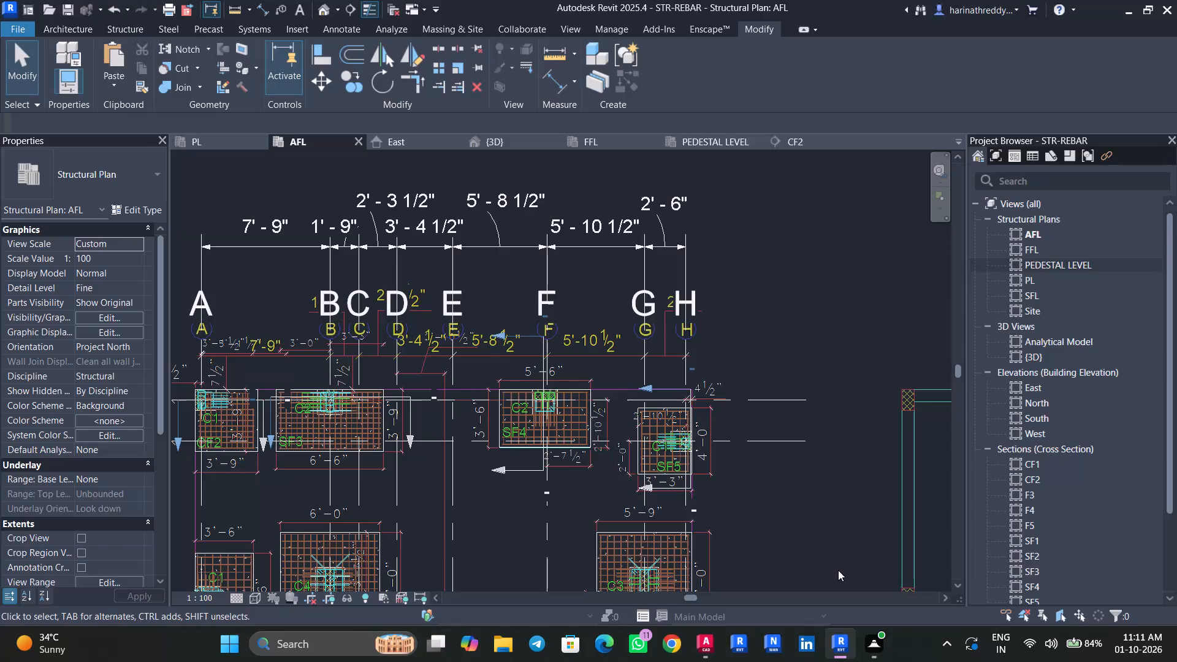
# Review the footings across the AFL plan, from gridlines A to H, for missing or misplaced rebar.
pyautogui.scroll(-4, 738, 457)
pyautogui.moveTo(748, 492); pyautogui.dragTo(748, 491, button='middle')
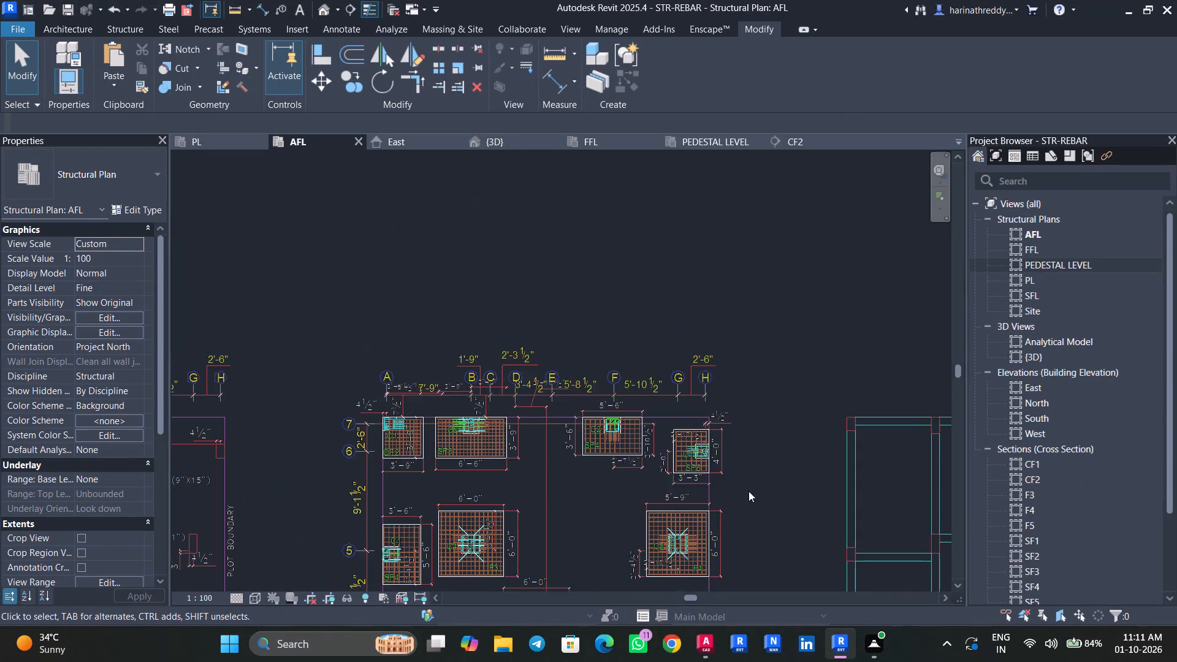
pyautogui.moveTo(748, 491); pyautogui.dragTo(780, 339, button='middle')
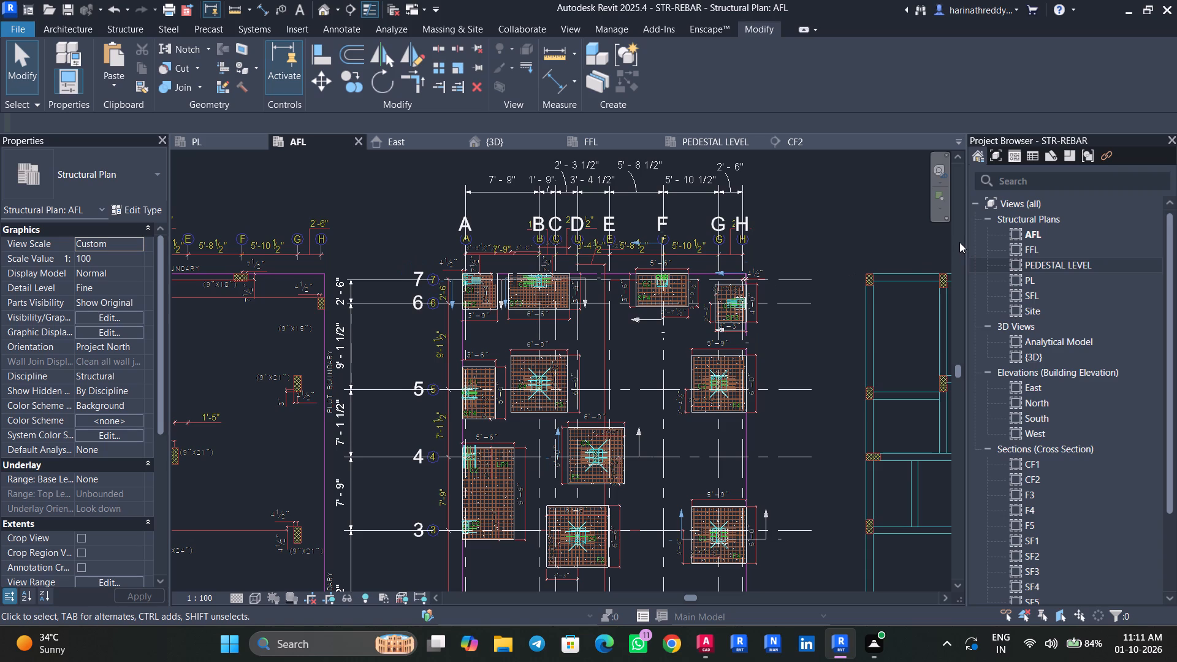
pyautogui.scroll(-3, 933, 256)
pyautogui.scroll(2, 933, 256)
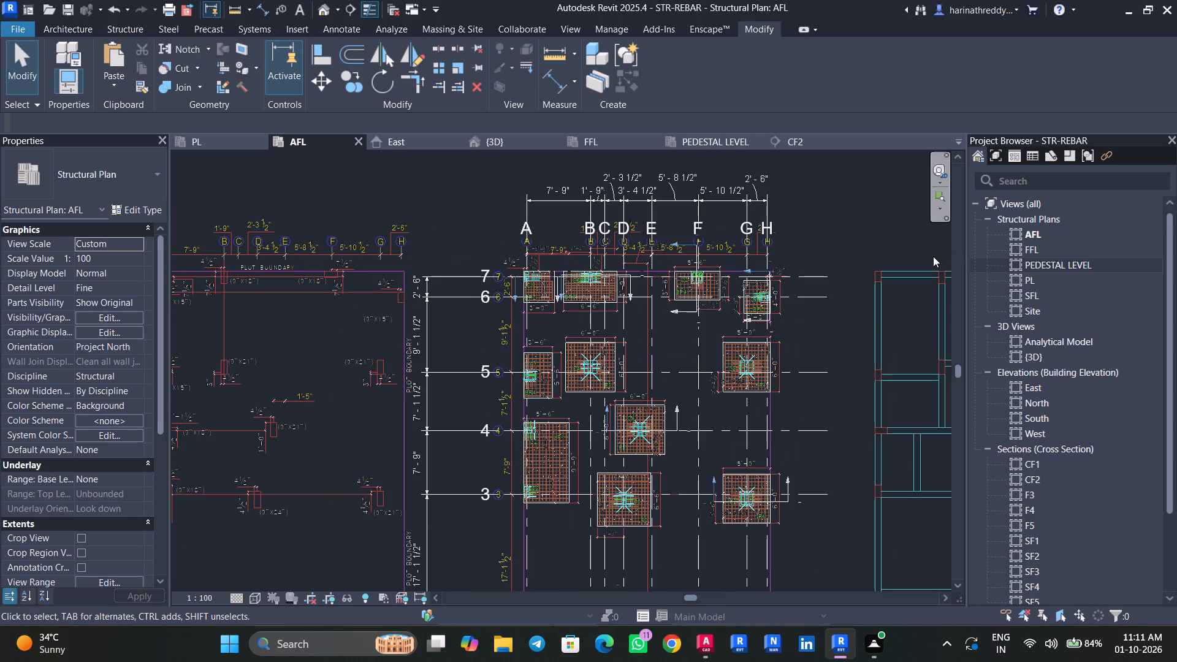
pyautogui.scroll(-1, 933, 256)
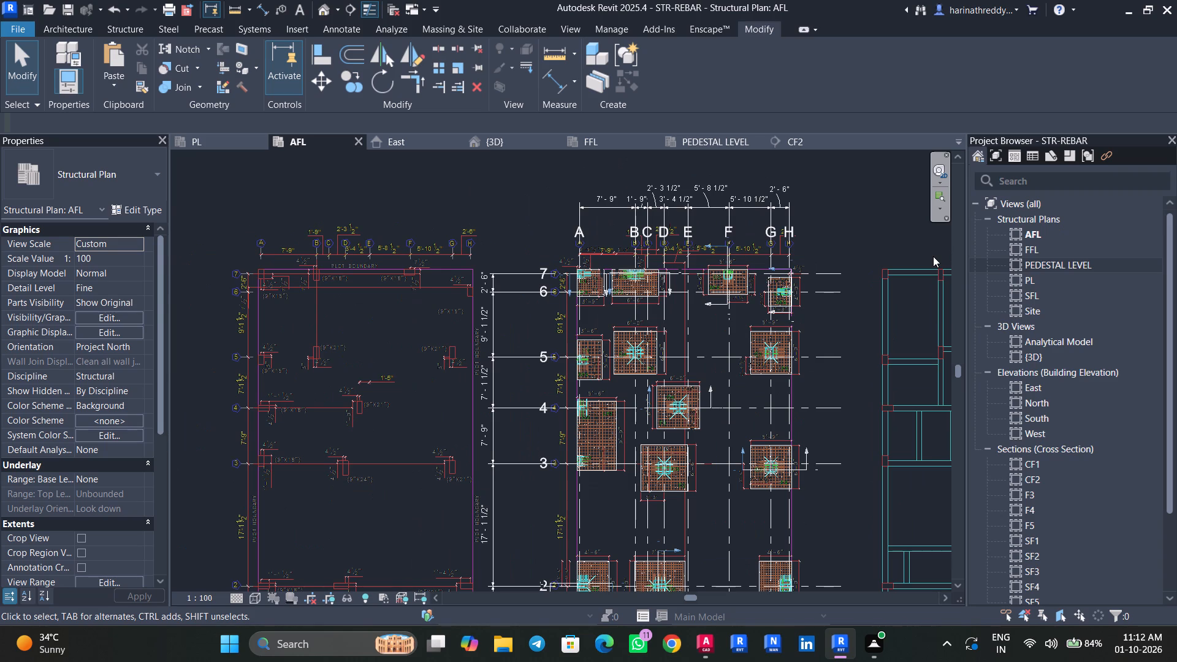
pyautogui.scroll(-3, 933, 256)
pyautogui.scroll(5, 933, 256)
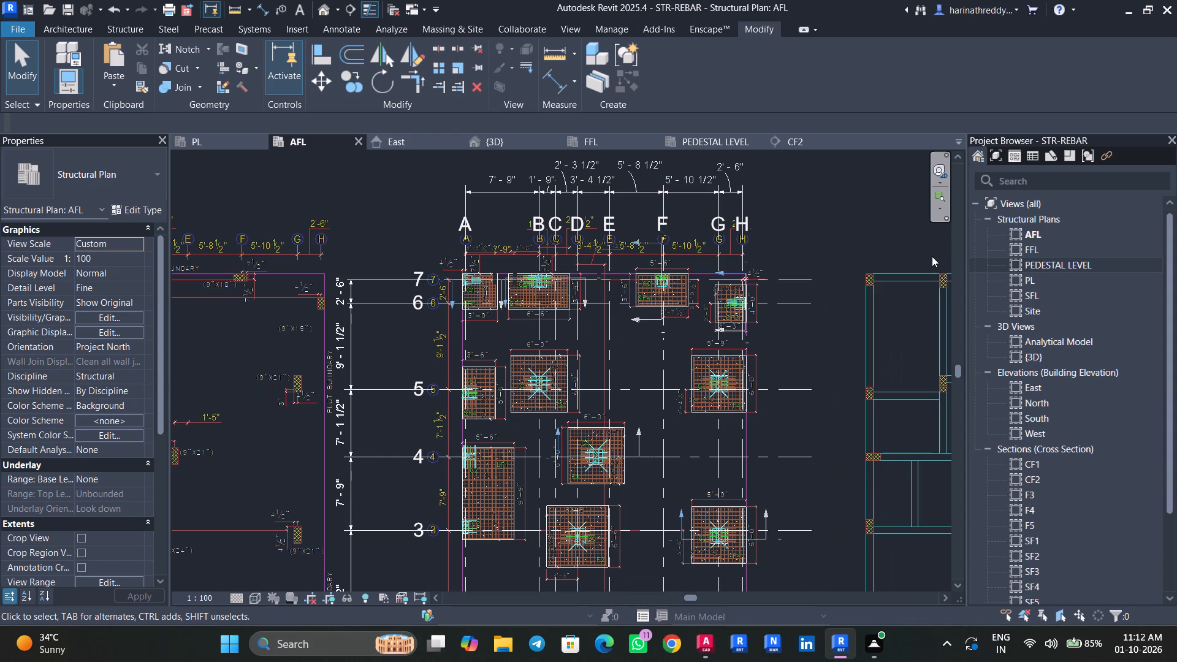
pyautogui.scroll(6, 528, 487)
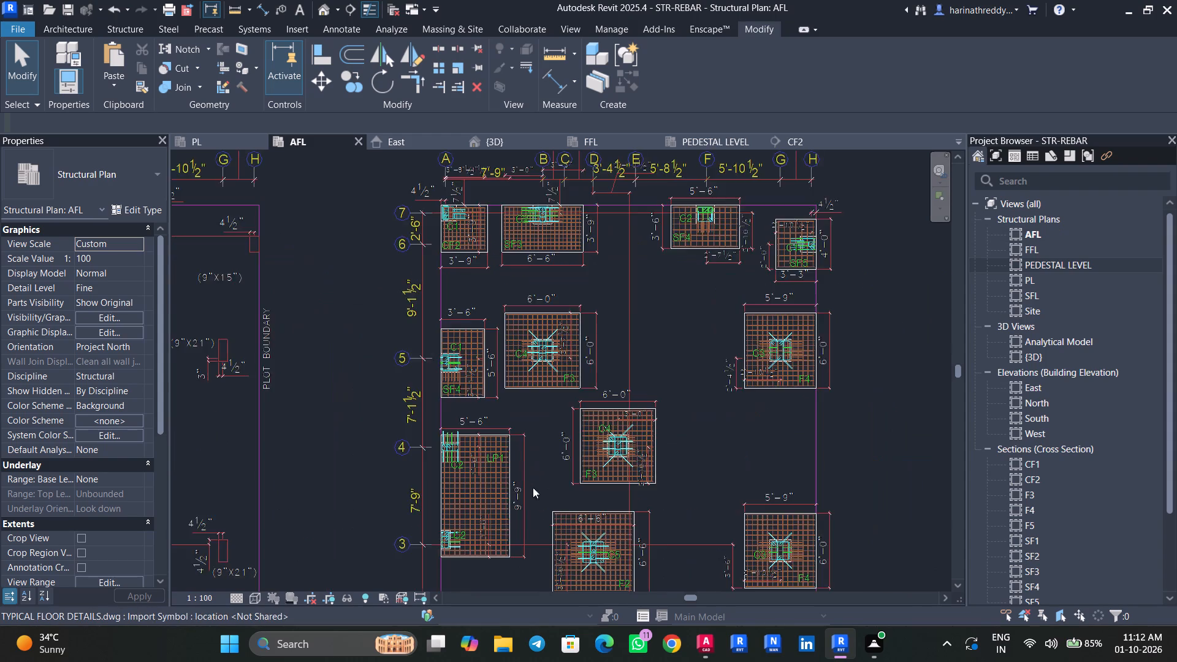
pyautogui.moveTo(855, 483); pyautogui.dragTo(690, 302, button='middle')
pyautogui.scroll(-1, 455, 411)
pyautogui.scroll(2, 455, 411)
pyautogui.scroll(-1, 455, 411)
pyautogui.scroll(2, 455, 411)
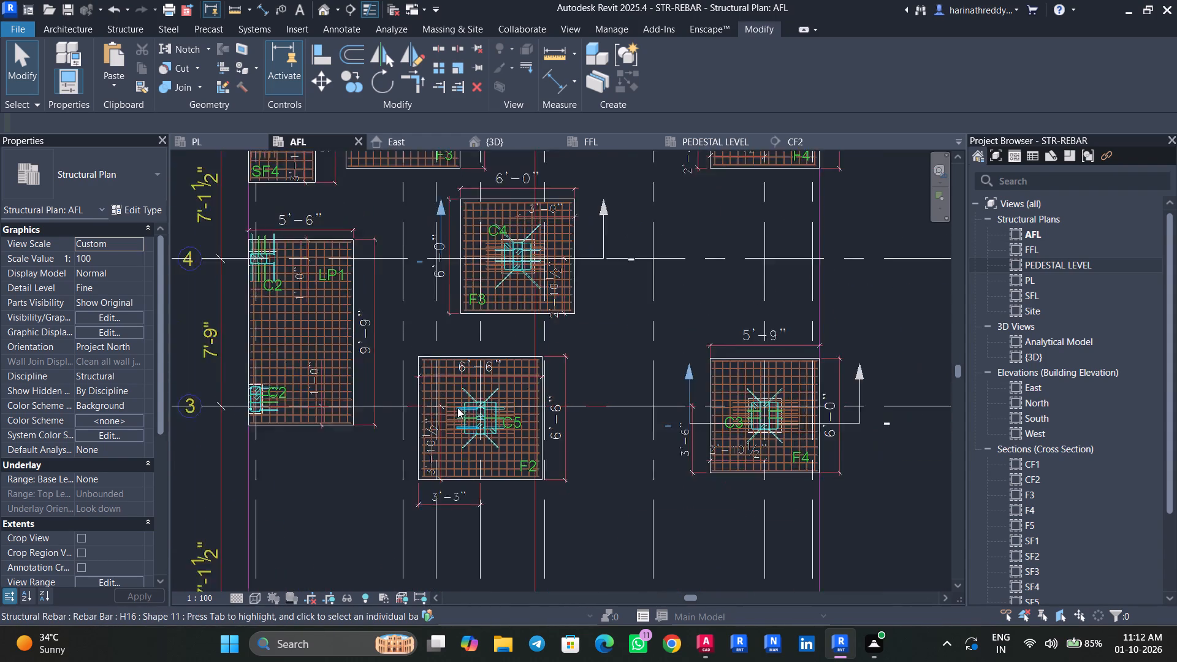
# Inspect the C5 pedestal on footing F2, checking its column and the H10 bar sets on both sides.
pyautogui.scroll(1, 457, 408)
pyautogui.scroll(-1, 457, 408)
pyautogui.scroll(1, 457, 408)
pyautogui.scroll(-1, 457, 408)
pyautogui.scroll(14, 457, 408)
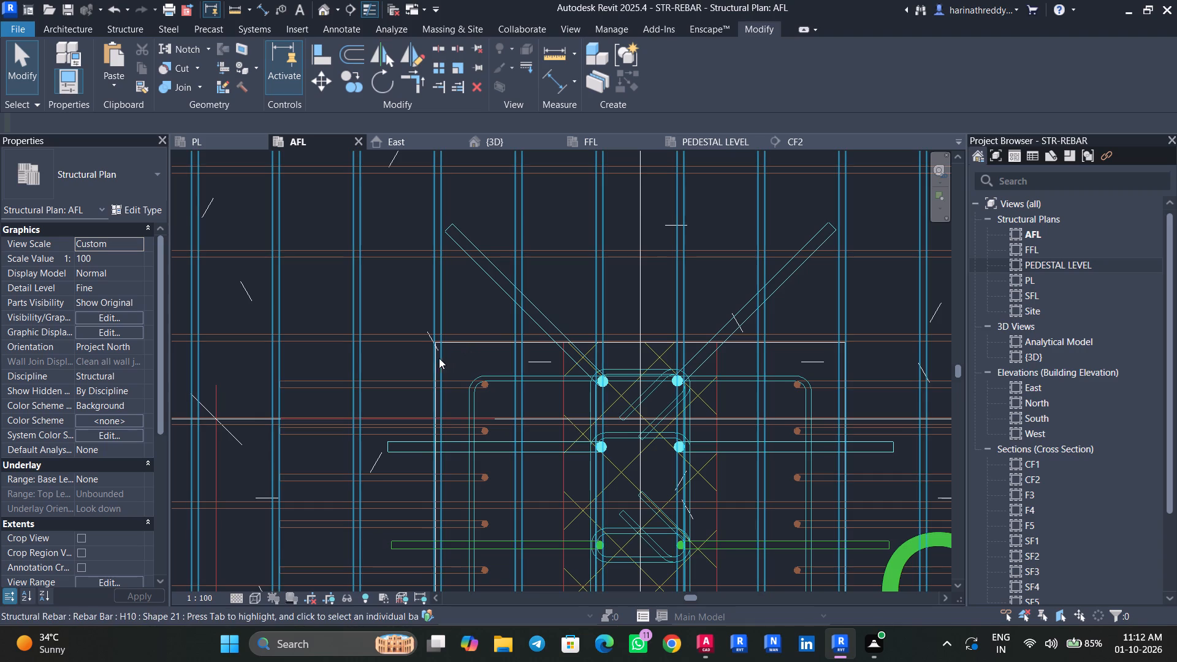
pyautogui.click(438, 387)
pyautogui.scroll(-4, 438, 387)
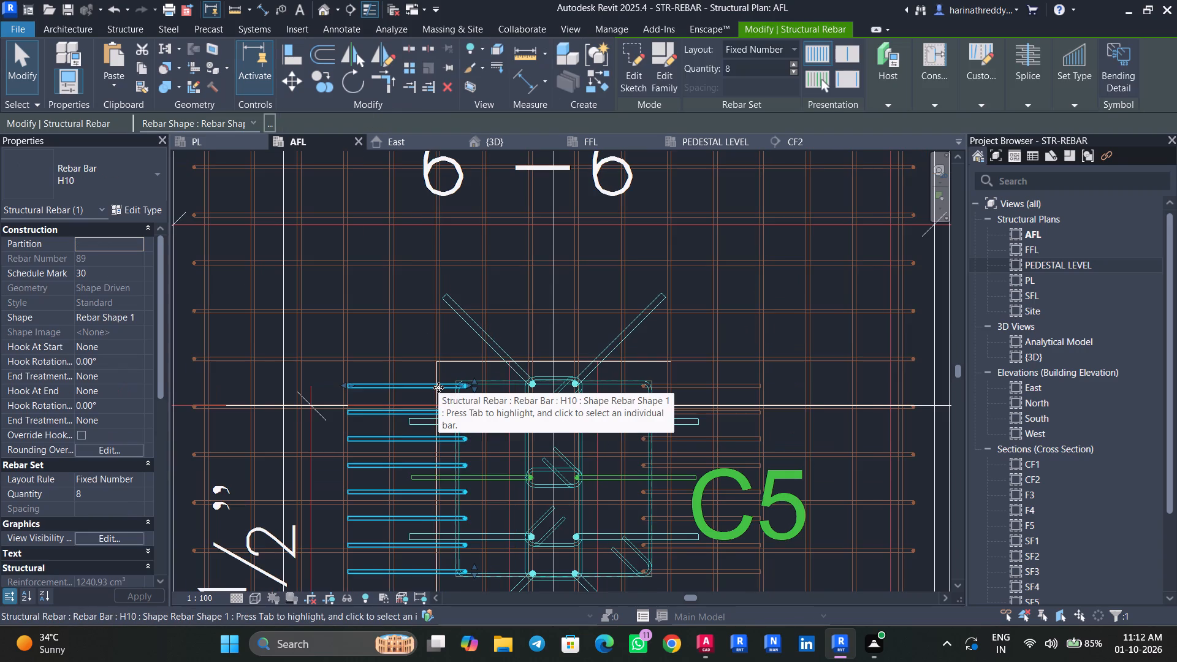
pyautogui.press('Escape')
pyautogui.press('Escape')
pyautogui.press('Escape')
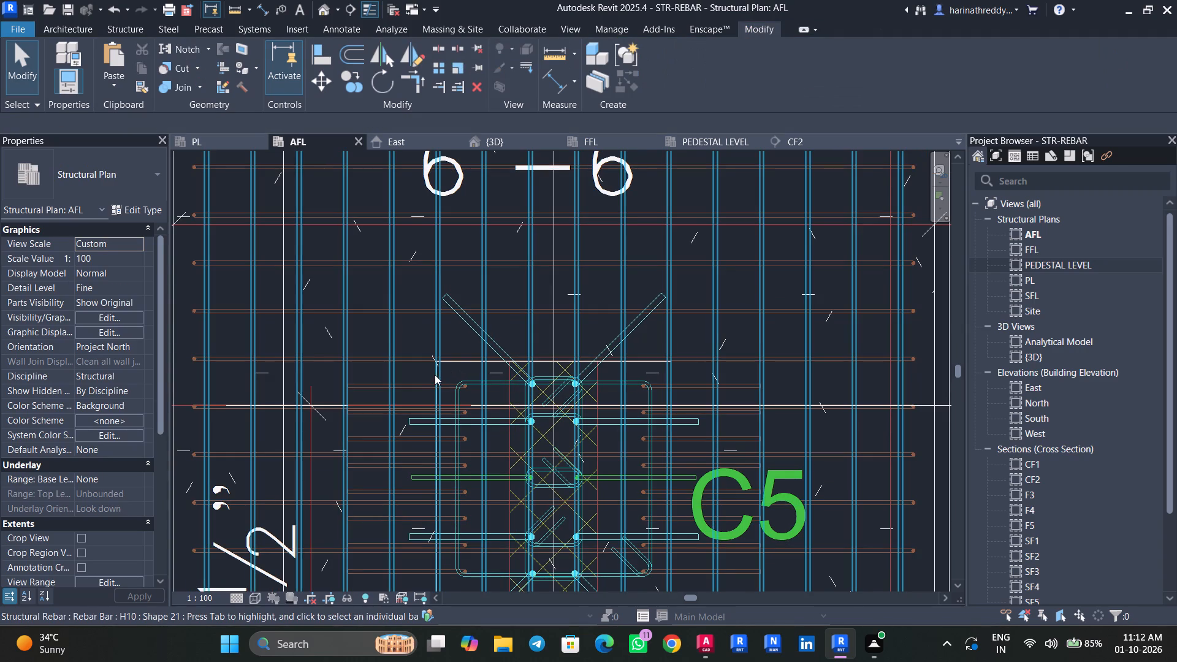
pyautogui.scroll(2, 432, 375)
pyautogui.scroll(-1, 432, 375)
pyautogui.scroll(19, 432, 375)
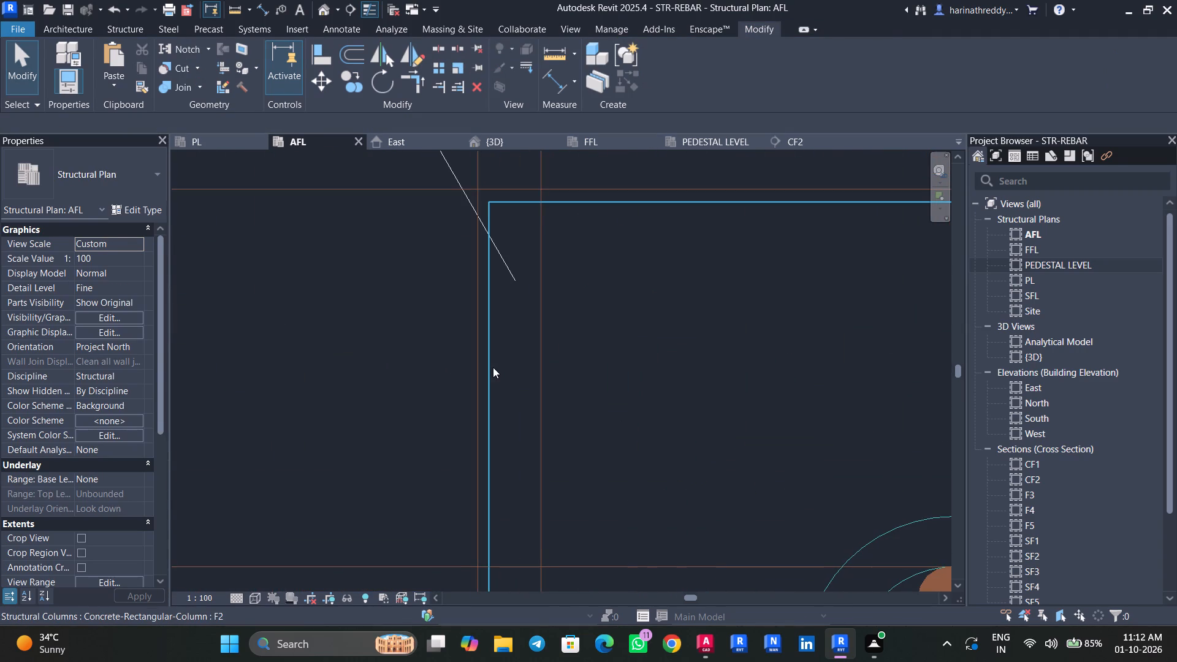
pyautogui.click(489, 367)
pyautogui.scroll(-18, 489, 367)
pyautogui.scroll(-3, 489, 367)
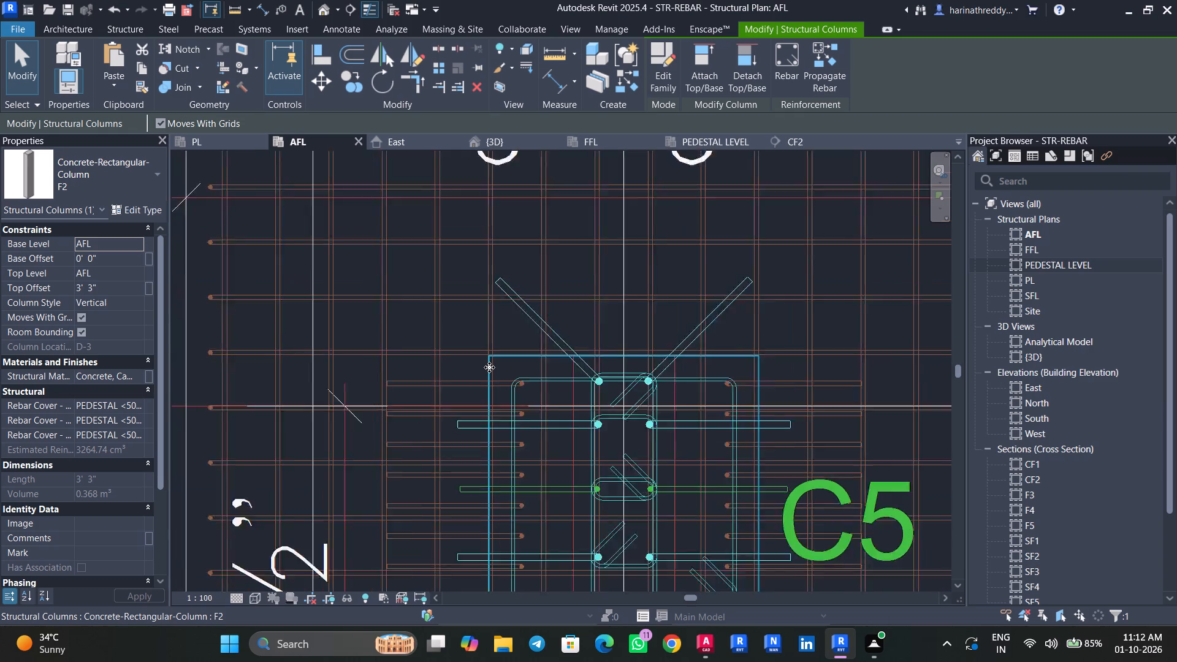
pyautogui.scroll(-1, 489, 367)
pyautogui.press('Escape')
pyautogui.press('Escape')
pyautogui.click(690, 436)
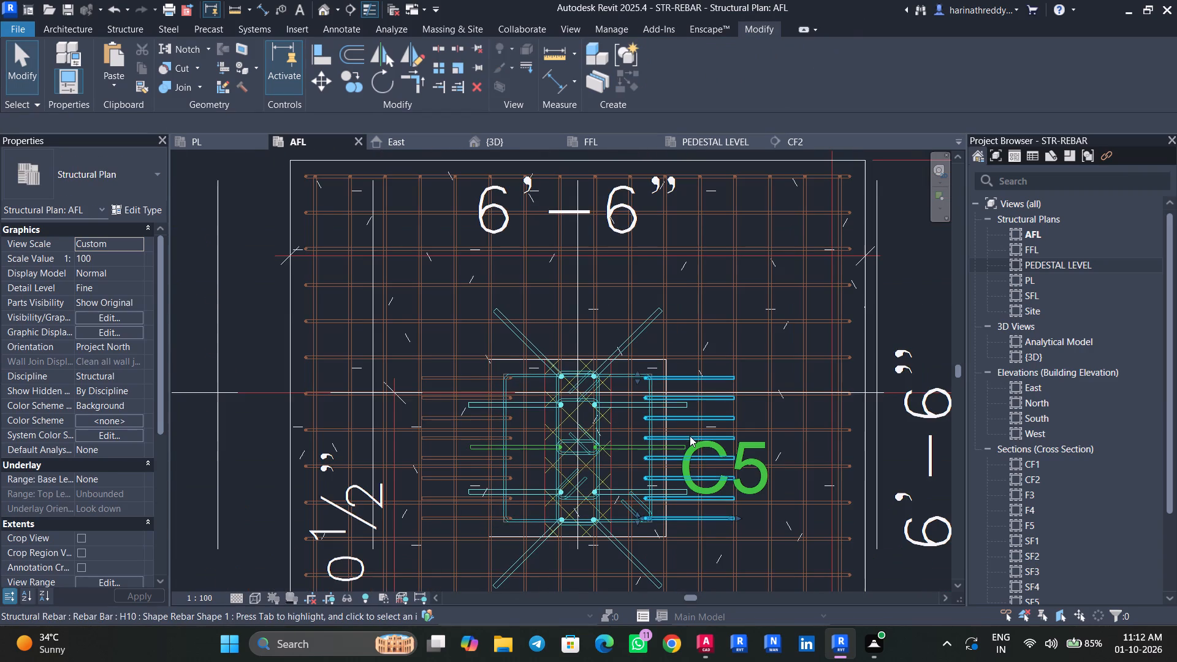
pyautogui.press('Escape')
pyautogui.press('Escape')
pyautogui.click(472, 423)
pyautogui.scroll(-9, 472, 423)
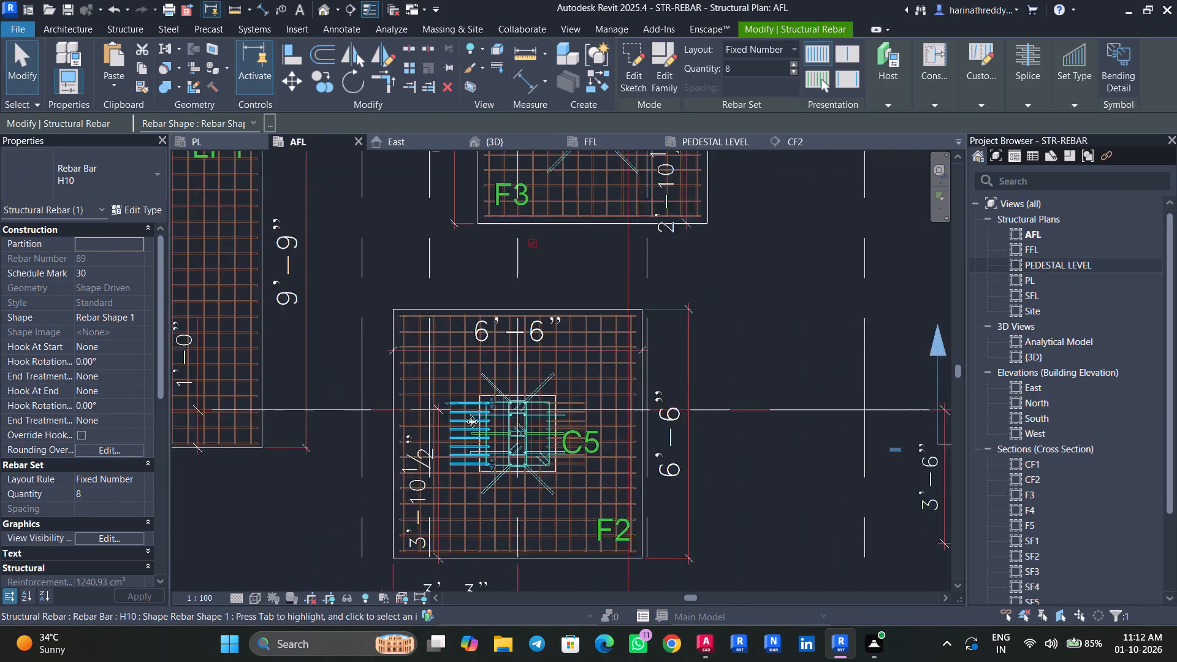
pyautogui.press('Escape')
pyautogui.press('Escape')
pyautogui.press('Escape')
# Nudge the east H10 bar set of the C3 pedestal on footing F4 at gridline 3 east and south, inside the outer tie's corner.
pyautogui.scroll(2, 919, 422)
pyautogui.scroll(-1, 919, 422)
pyautogui.scroll(8, 919, 422)
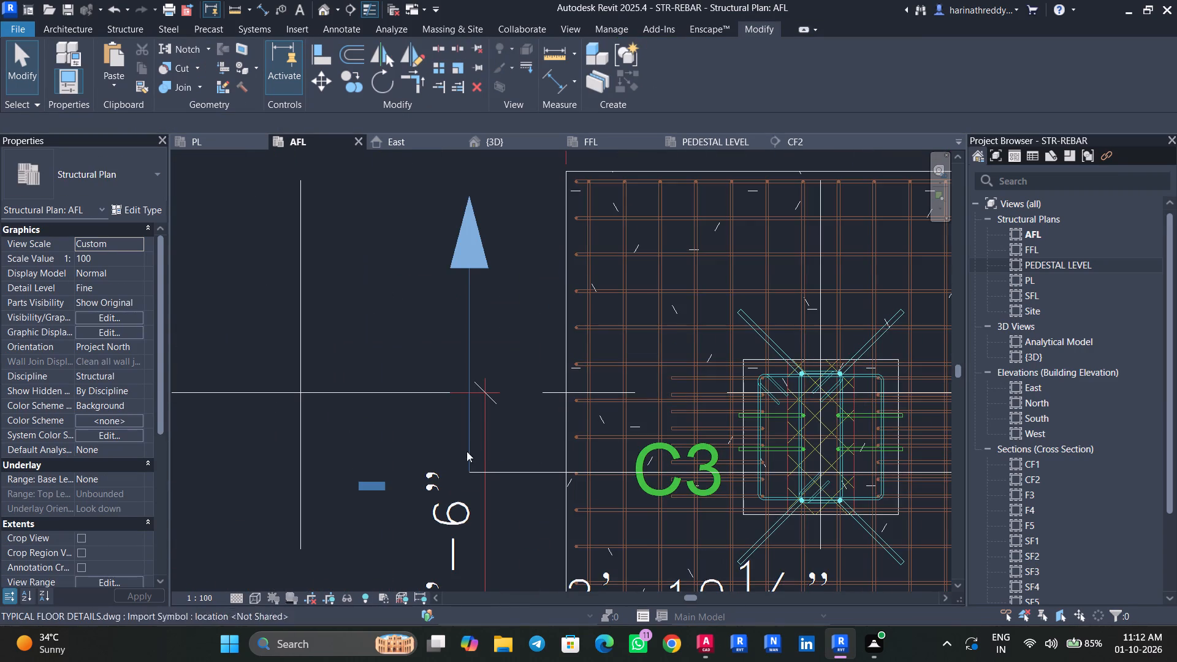
pyautogui.scroll(-8, 405, 452)
pyautogui.scroll(14, 588, 417)
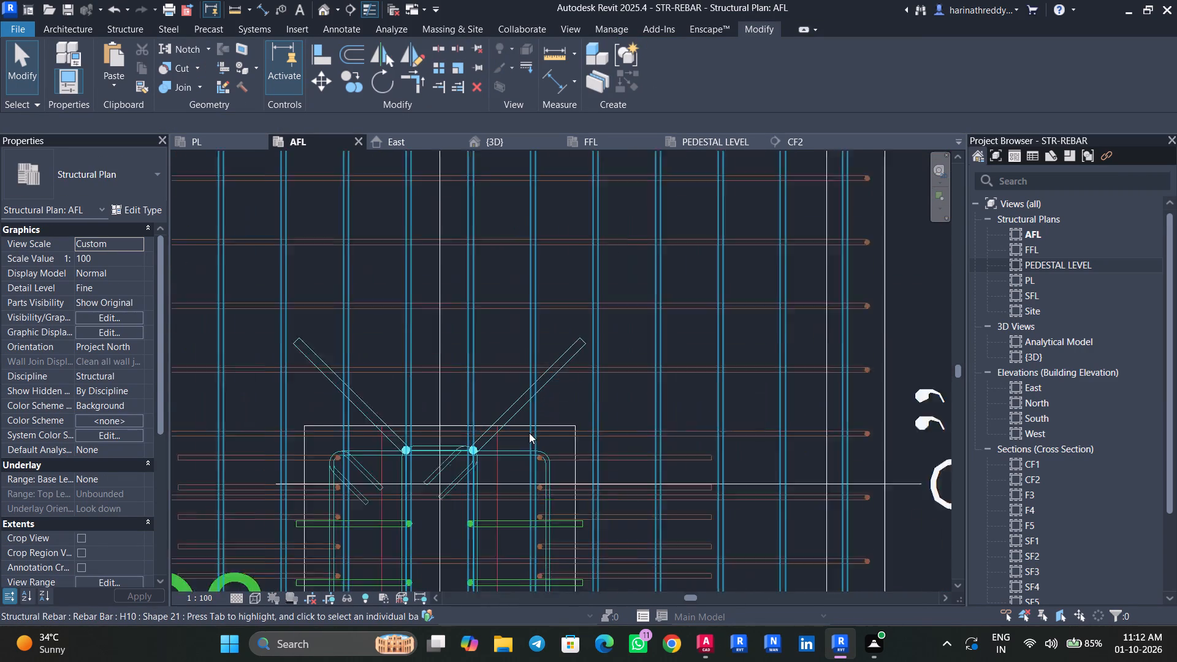
pyautogui.click(591, 469)
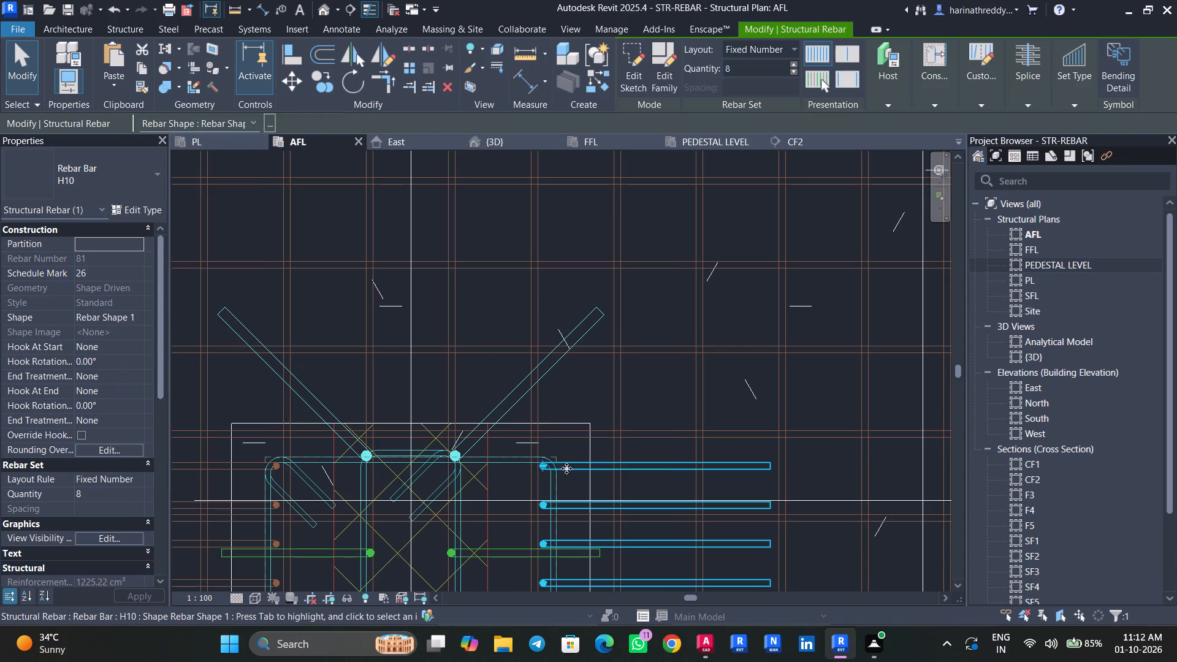
pyautogui.scroll(7, 548, 468)
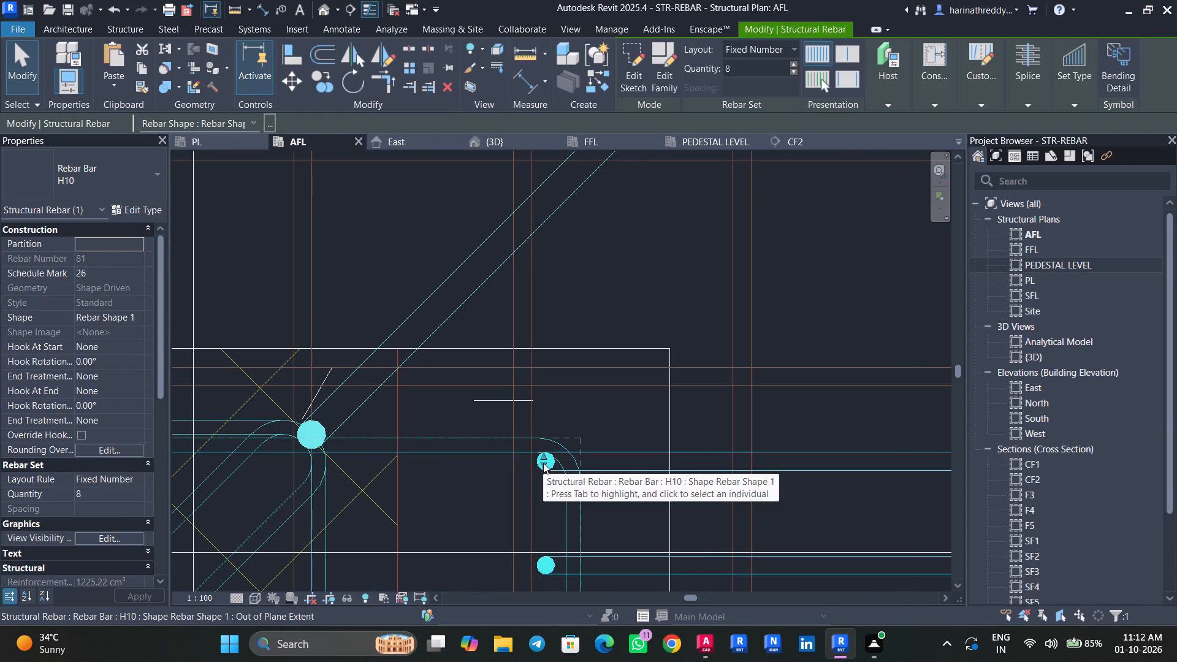
pyautogui.press('Right')
pyautogui.press('Left')
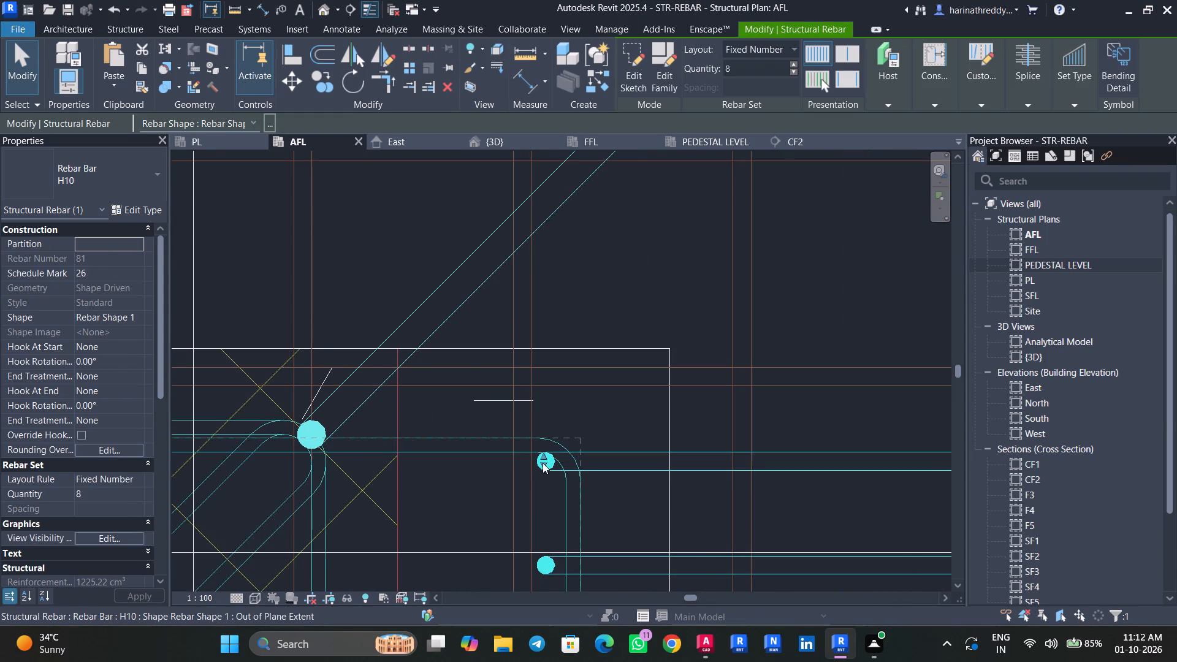
pyautogui.press('Right')
pyautogui.press('Right')
pyautogui.press('Right')
pyautogui.press('Down')
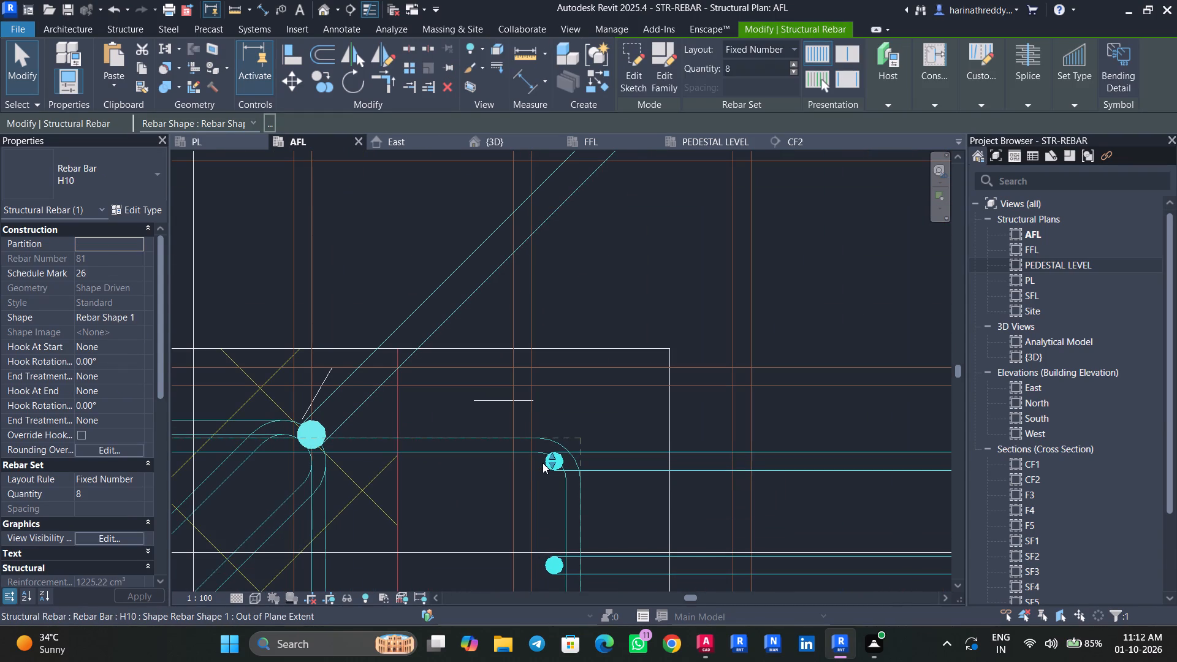
pyautogui.press('Down')
pyautogui.press('Down')
pyautogui.press('Escape')
pyautogui.press('Escape')
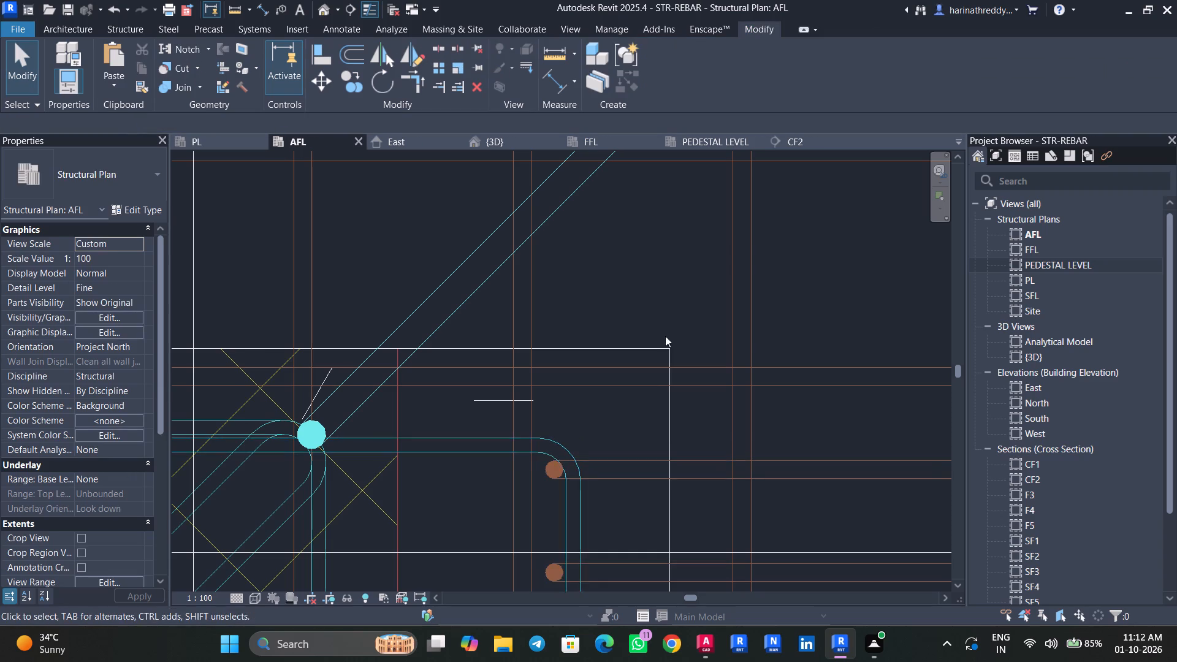
# Move the two north H16 corner bars of the C3 pedestal inward so they sit inside the inner tie's corners.
pyautogui.scroll(-9, 663, 339)
pyautogui.scroll(1, 660, 344)
pyautogui.scroll(-1, 660, 344)
pyautogui.scroll(4, 486, 342)
pyautogui.scroll(-1, 485, 342)
pyautogui.scroll(2, 485, 342)
pyautogui.click(484, 379)
pyautogui.scroll(4, 490, 383)
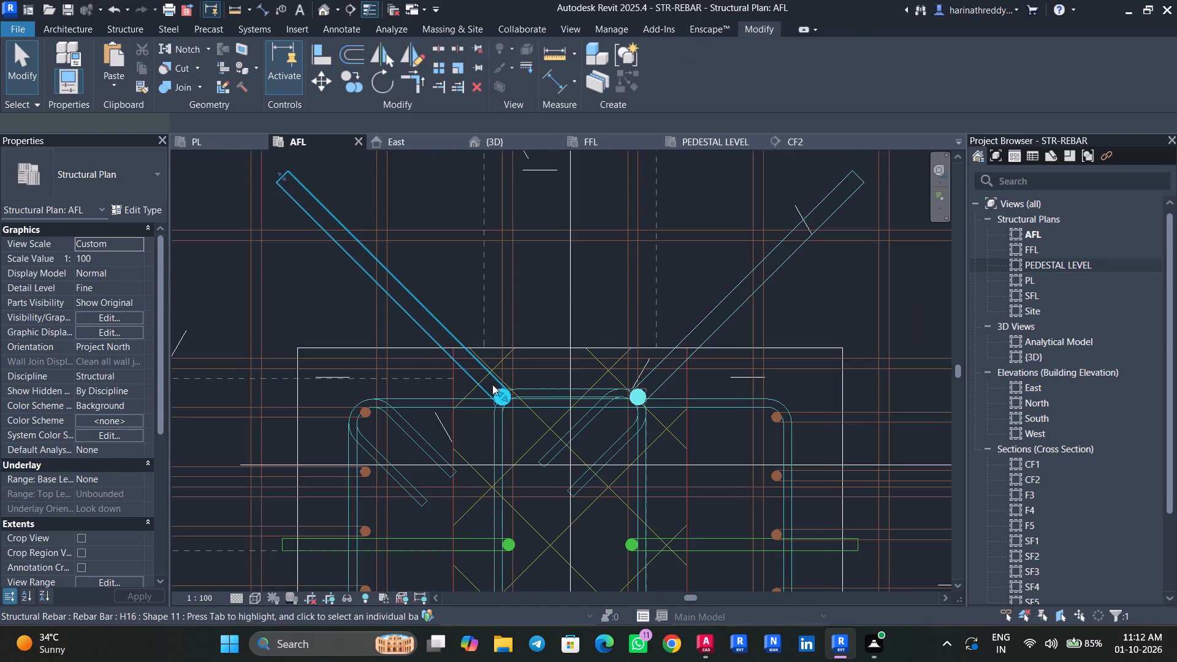
pyautogui.scroll(6, 492, 384)
pyautogui.moveTo(528, 424); pyautogui.dragTo(568, 468)
pyautogui.scroll(-5, 571, 472)
pyautogui.press('Escape')
pyautogui.press('Escape')
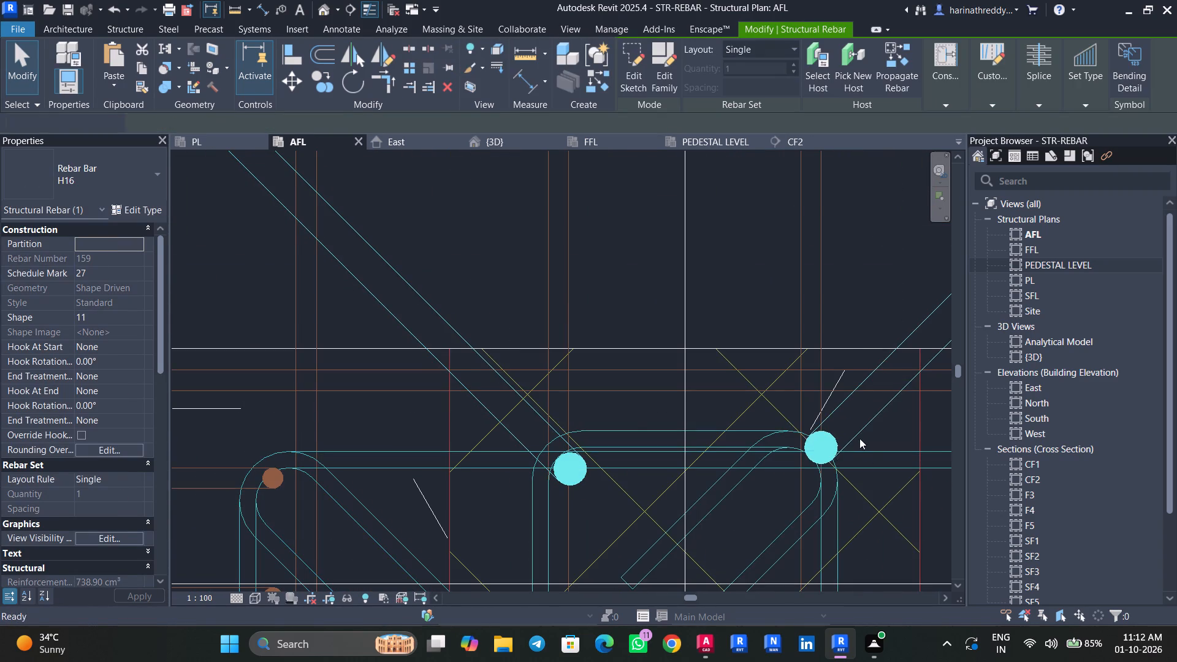
pyautogui.click(858, 435)
pyautogui.moveTo(818, 447); pyautogui.dragTo(804, 466)
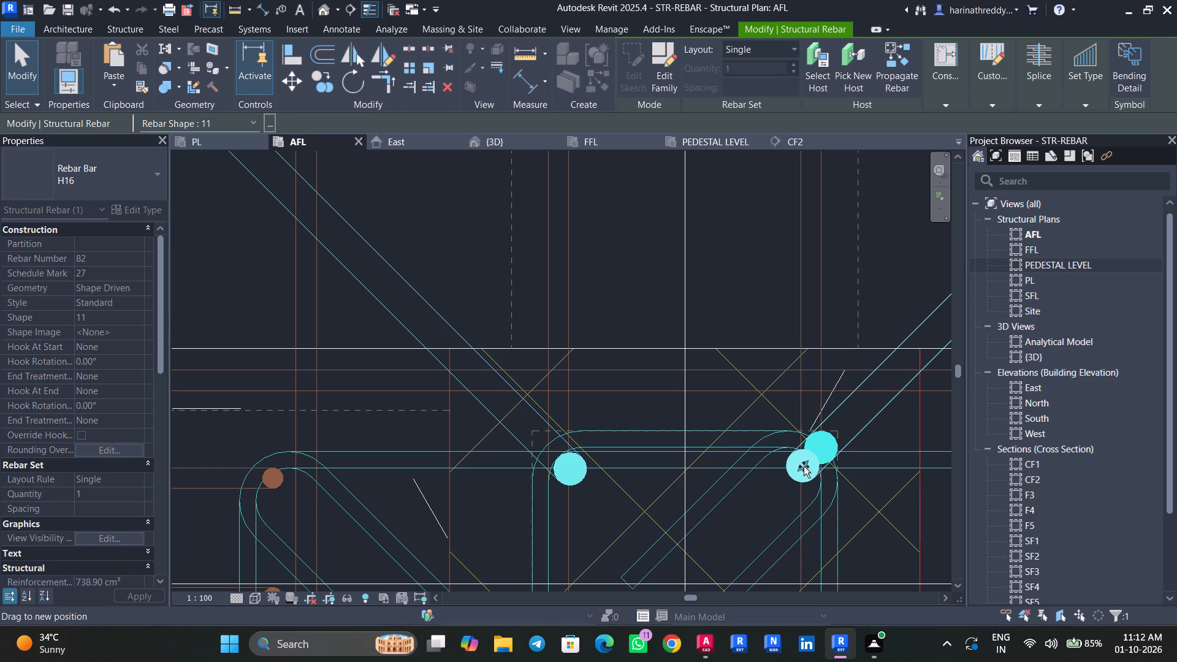
pyautogui.moveTo(804, 466); pyautogui.dragTo(802, 468)
pyautogui.click(802, 468)
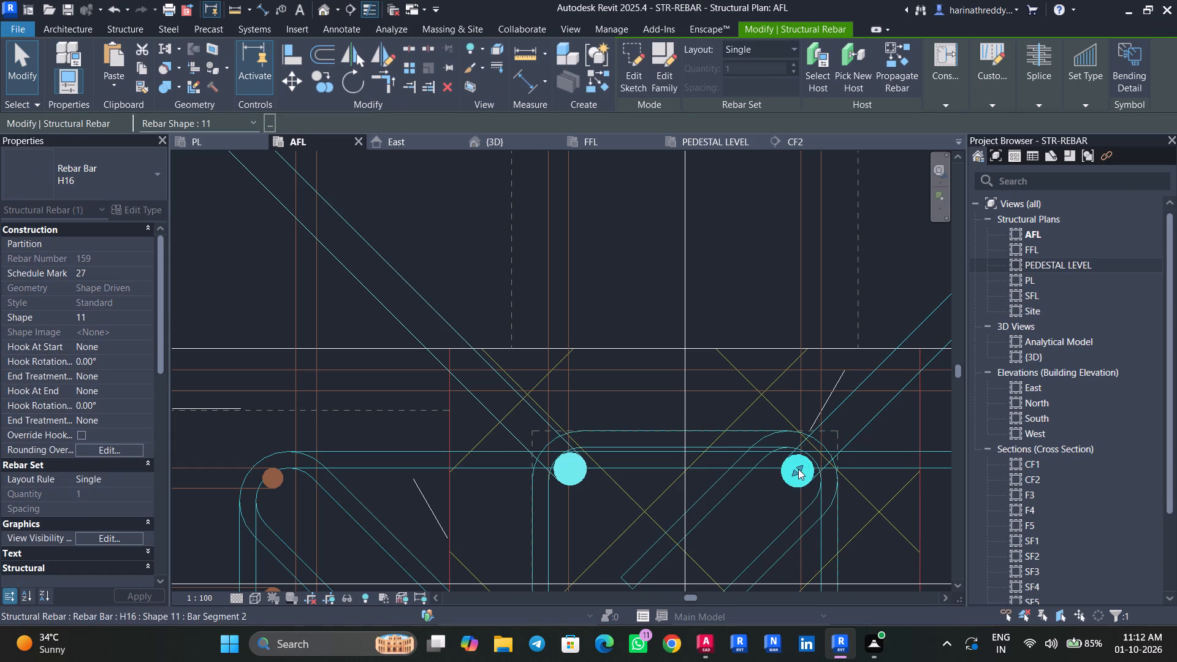
pyautogui.press('Escape')
pyautogui.press('Escape')
pyautogui.press('Escape')
# Move the two south H16 corner bars of the C3 pedestal inward so they sit inside the inner tie's corners.
pyautogui.scroll(-4, 611, 305)
pyautogui.scroll(1, 611, 305)
pyautogui.scroll(-2, 611, 305)
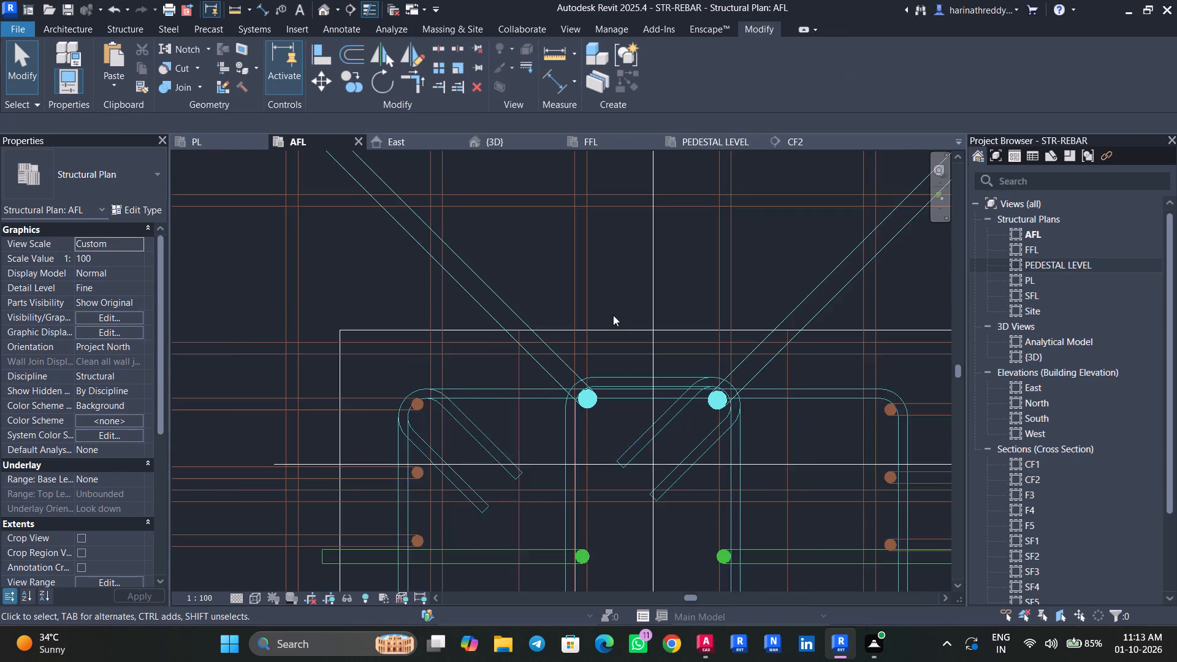
pyautogui.moveTo(632, 463); pyautogui.dragTo(629, 258, button='middle')
pyautogui.moveTo(626, 414); pyautogui.dragTo(628, 190, button='middle')
pyautogui.scroll(2, 573, 398)
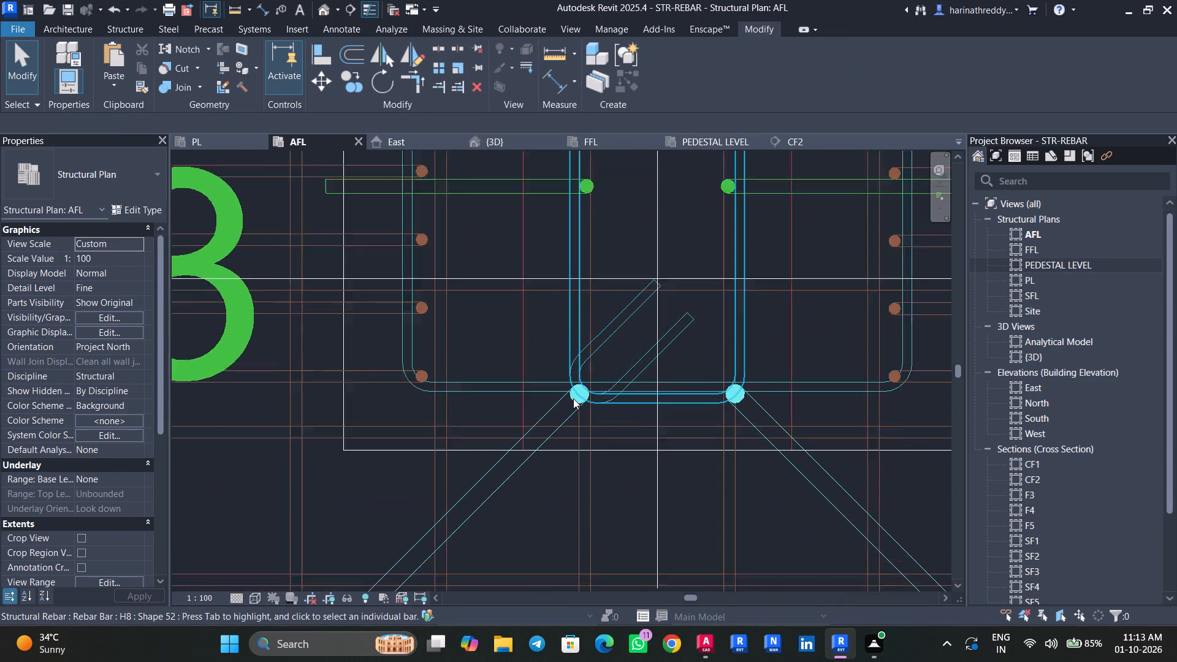
pyautogui.press('Escape')
pyautogui.click(573, 417)
pyautogui.moveTo(583, 385); pyautogui.dragTo(598, 380)
pyautogui.press('Escape')
pyautogui.press('Escape')
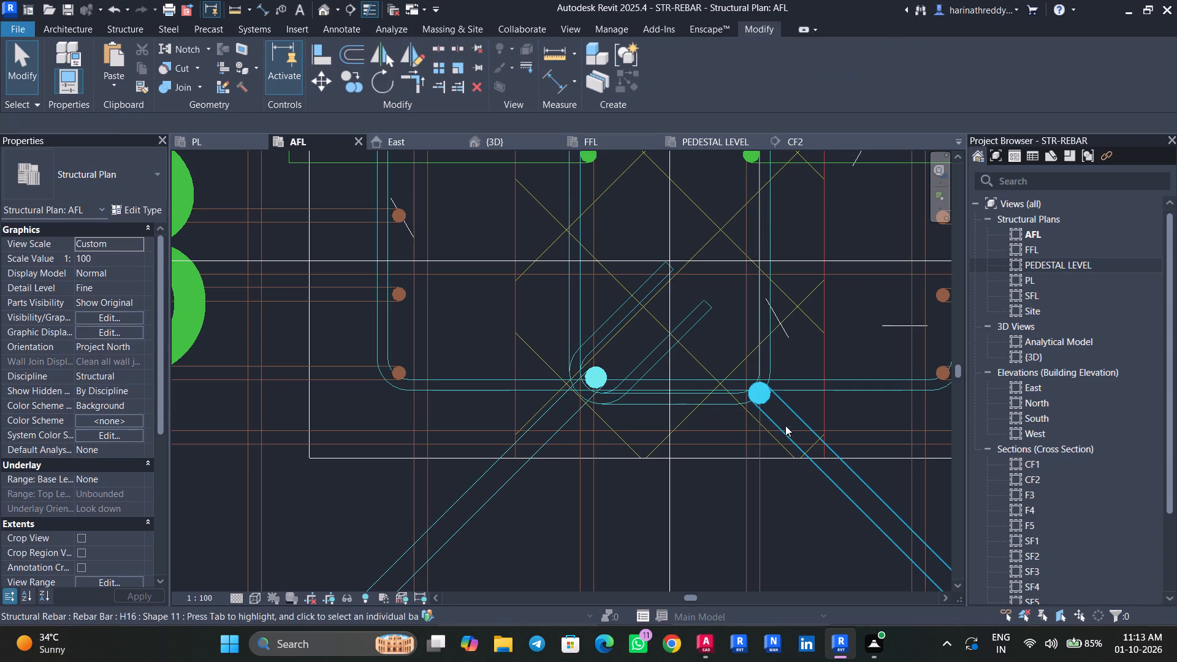
pyautogui.click(786, 428)
pyautogui.moveTo(754, 384); pyautogui.dragTo(745, 379)
pyautogui.press('Escape')
pyautogui.press('Escape')
pyautogui.press('Escape')
# Save the model.
pyautogui.scroll(-12, 588, 424)
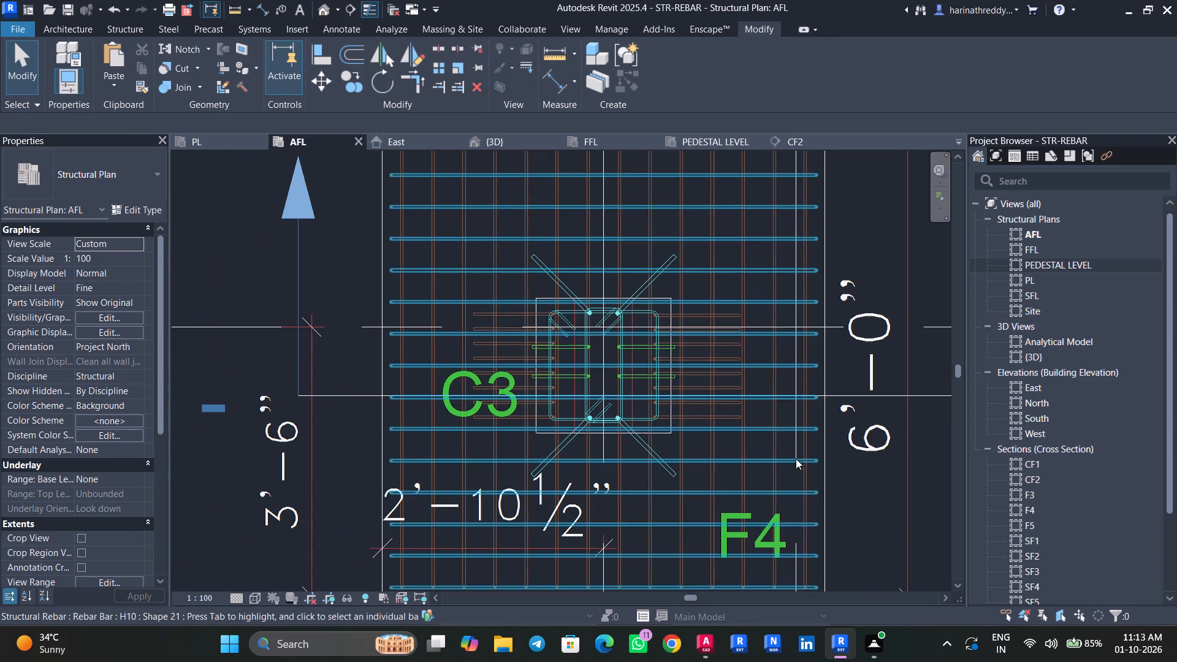
pyautogui.hotkey('ctrl', 's')
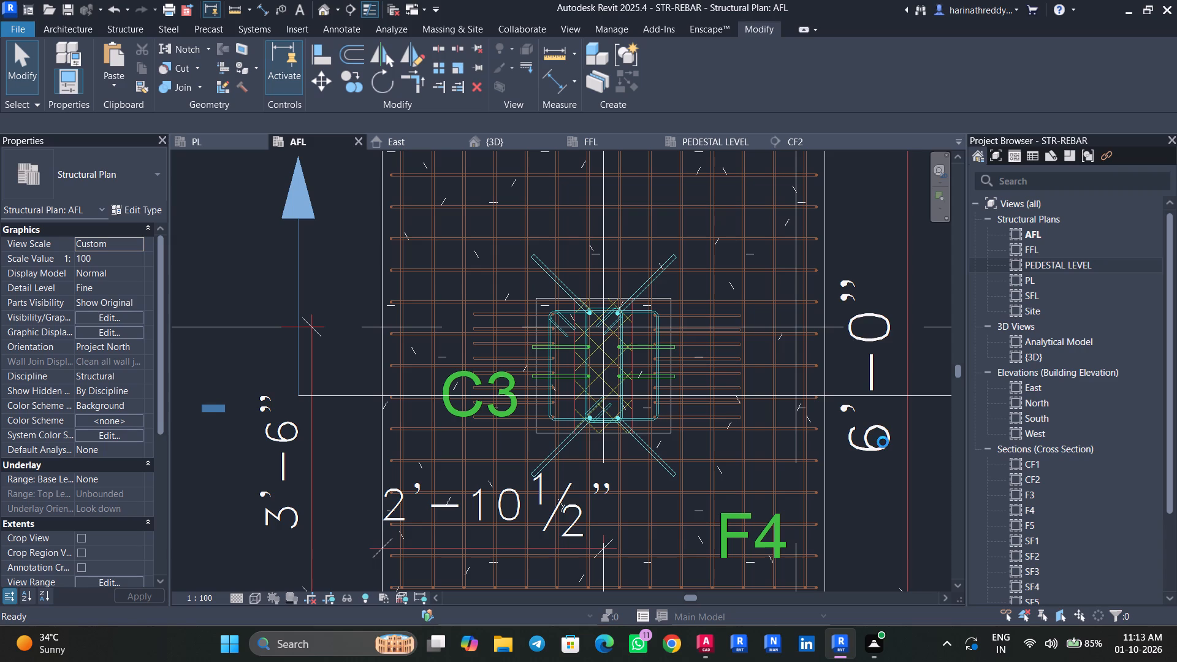
# Review the footing plan again and examine the bar and tie arrangement in the C5 pedestal on footing F2.
pyautogui.scroll(-7, 863, 484)
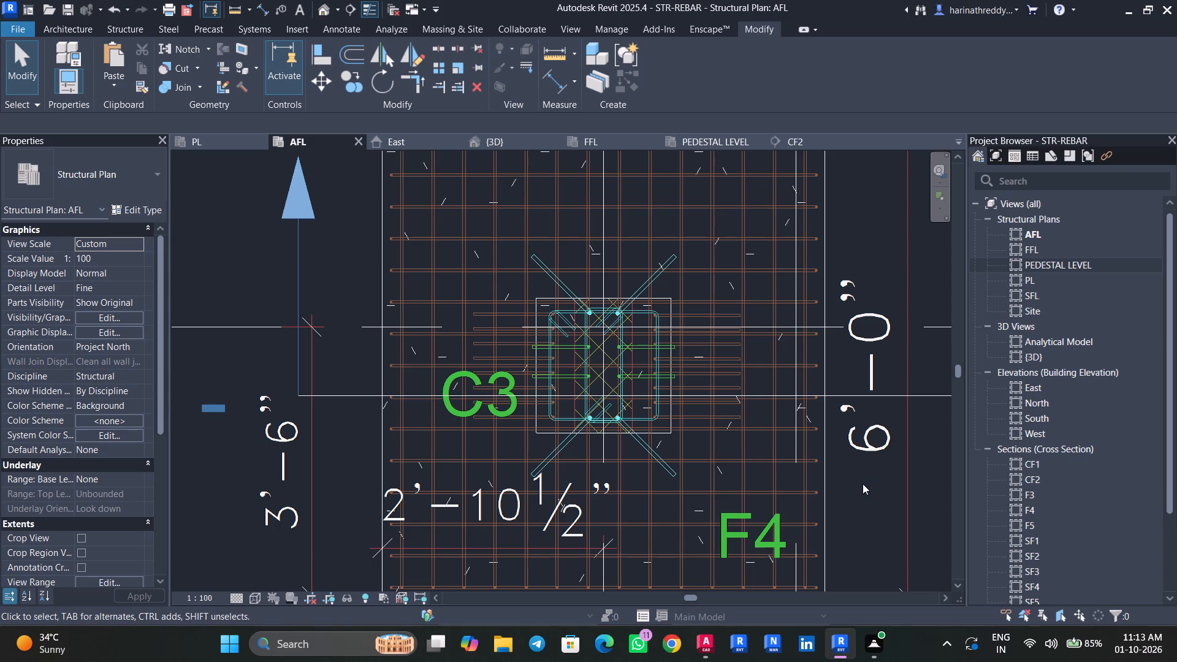
pyautogui.scroll(-8, 863, 484)
pyautogui.scroll(3, 710, 485)
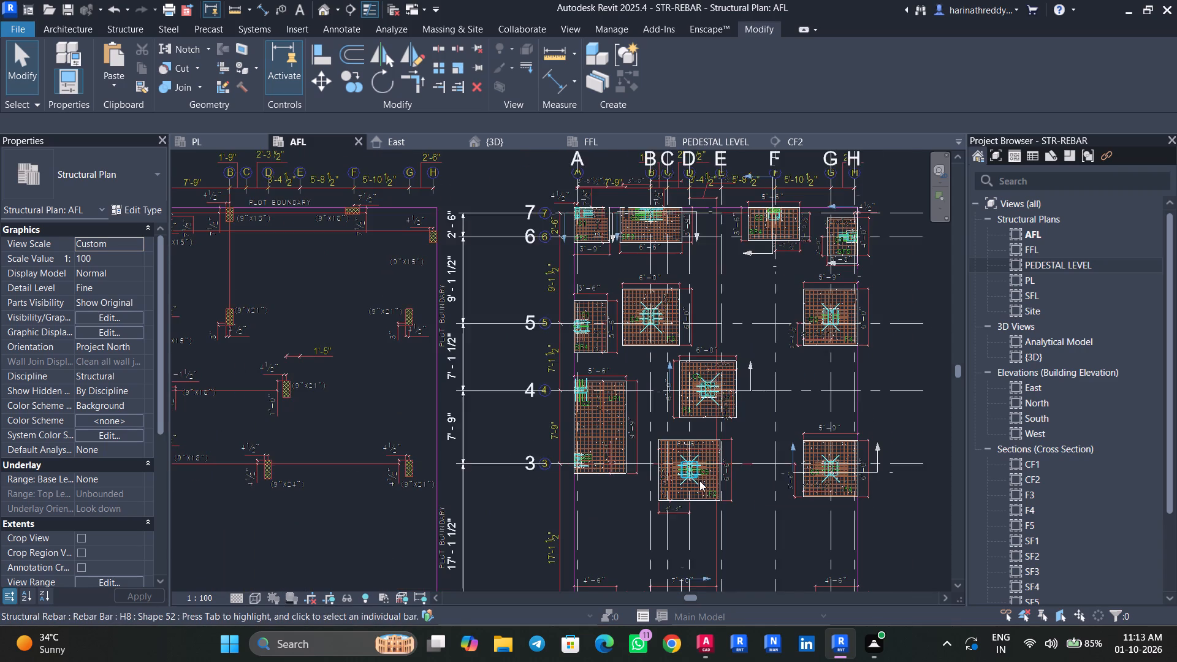
pyautogui.scroll(20, 699, 481)
pyautogui.scroll(-6, 659, 463)
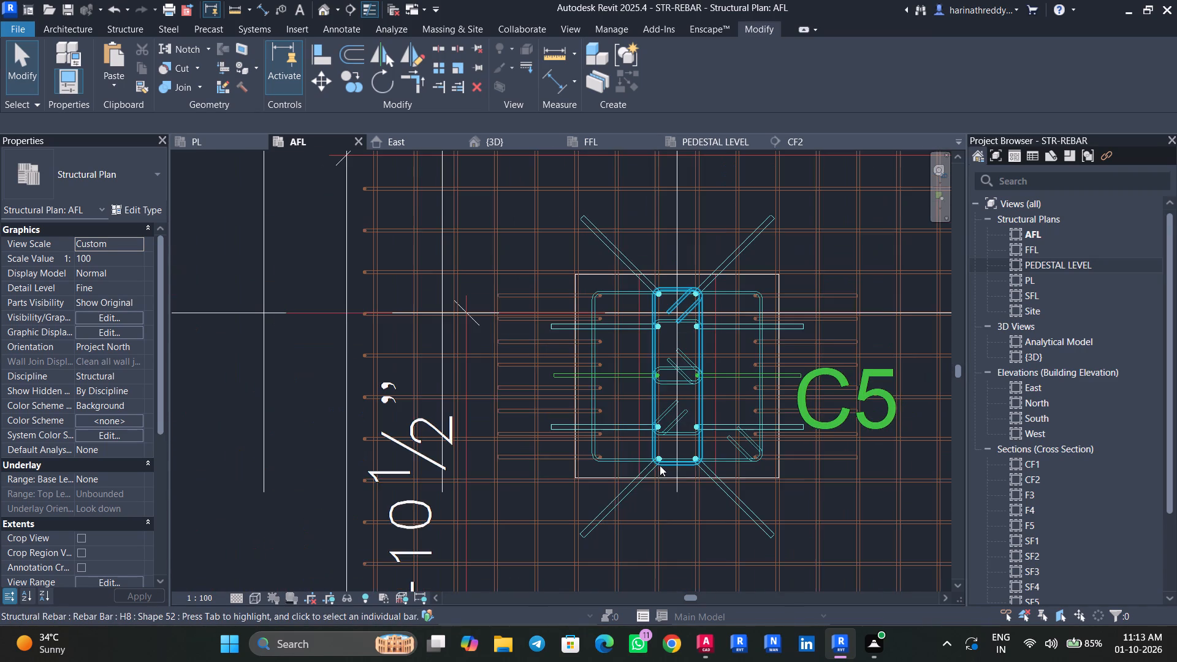
pyautogui.scroll(-7, 519, 473)
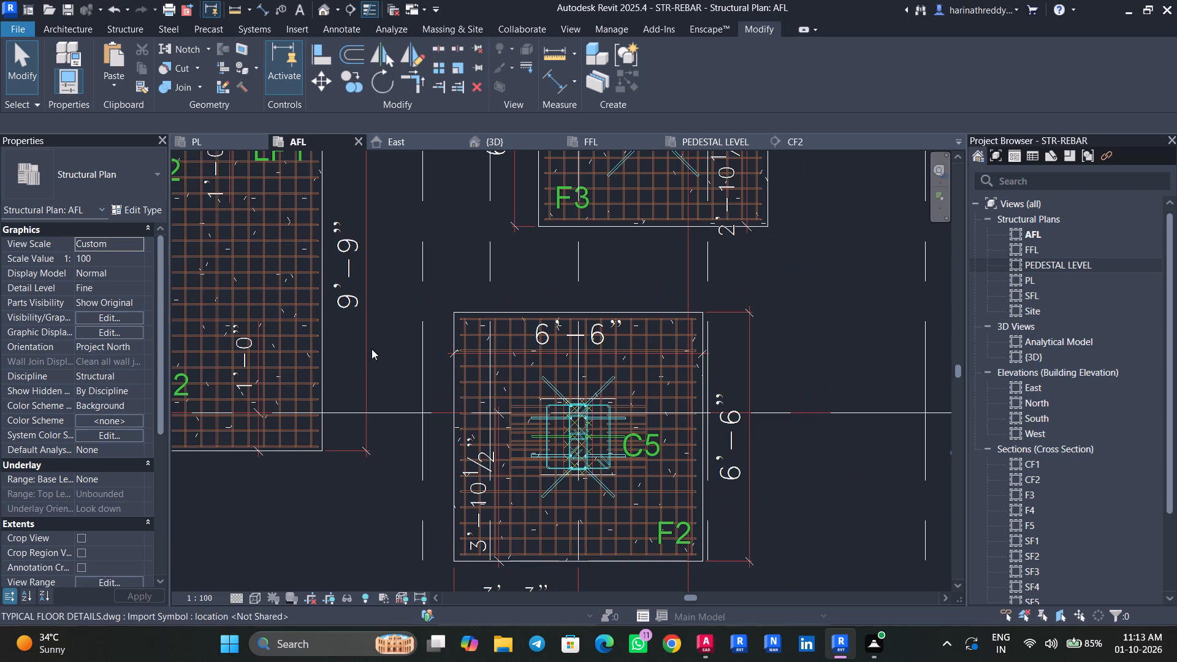
# Move the southwest H16 corner bar of the C2 pedestal on the 9'-9" long footing south into the outer tie's corner.
pyautogui.moveTo(388, 347); pyautogui.dragTo(503, 449, button='middle')
pyautogui.scroll(4, 201, 515)
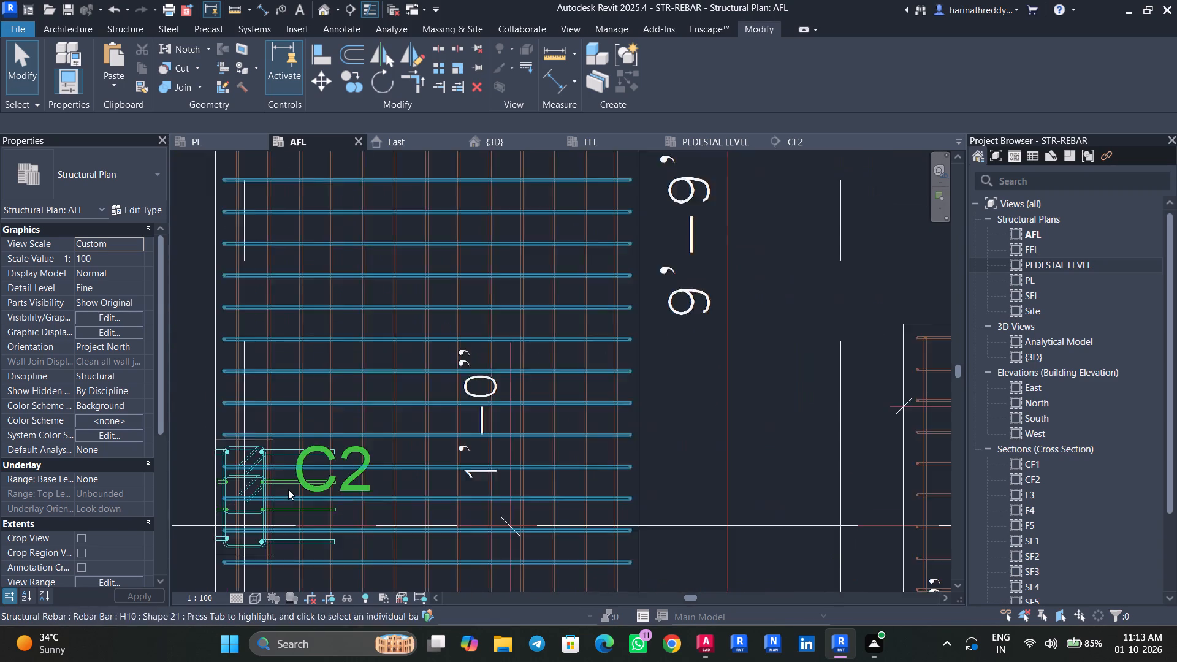
pyautogui.scroll(6, 288, 489)
pyautogui.scroll(-10, 374, 481)
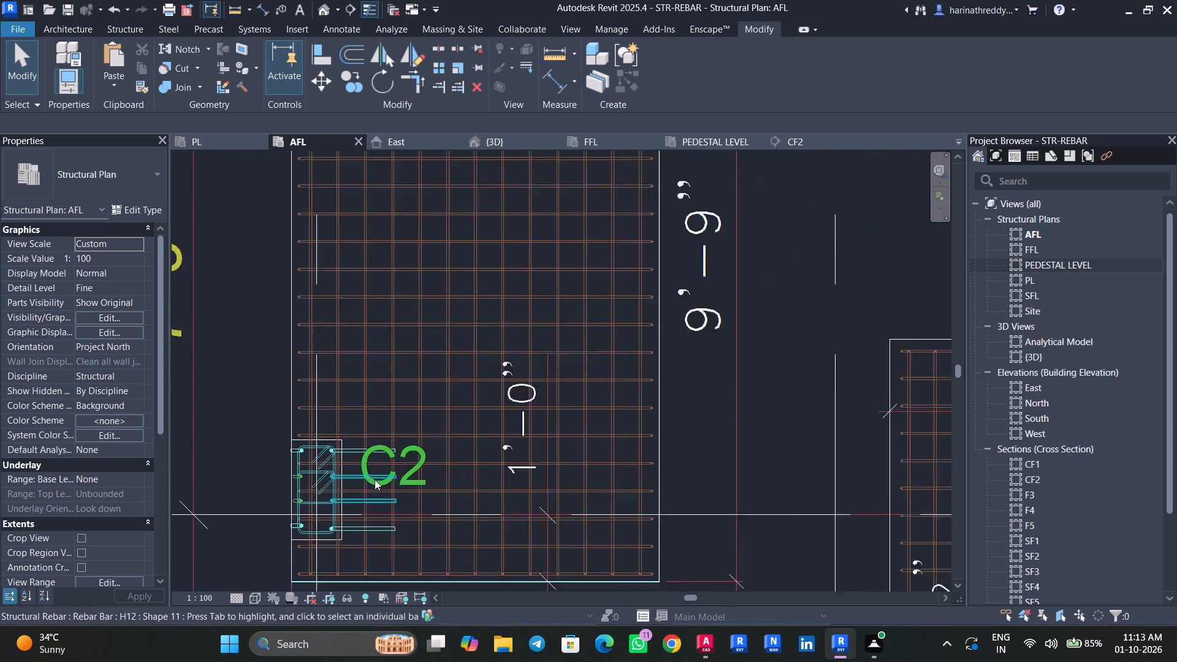
pyautogui.scroll(13, 288, 512)
pyautogui.click(677, 502)
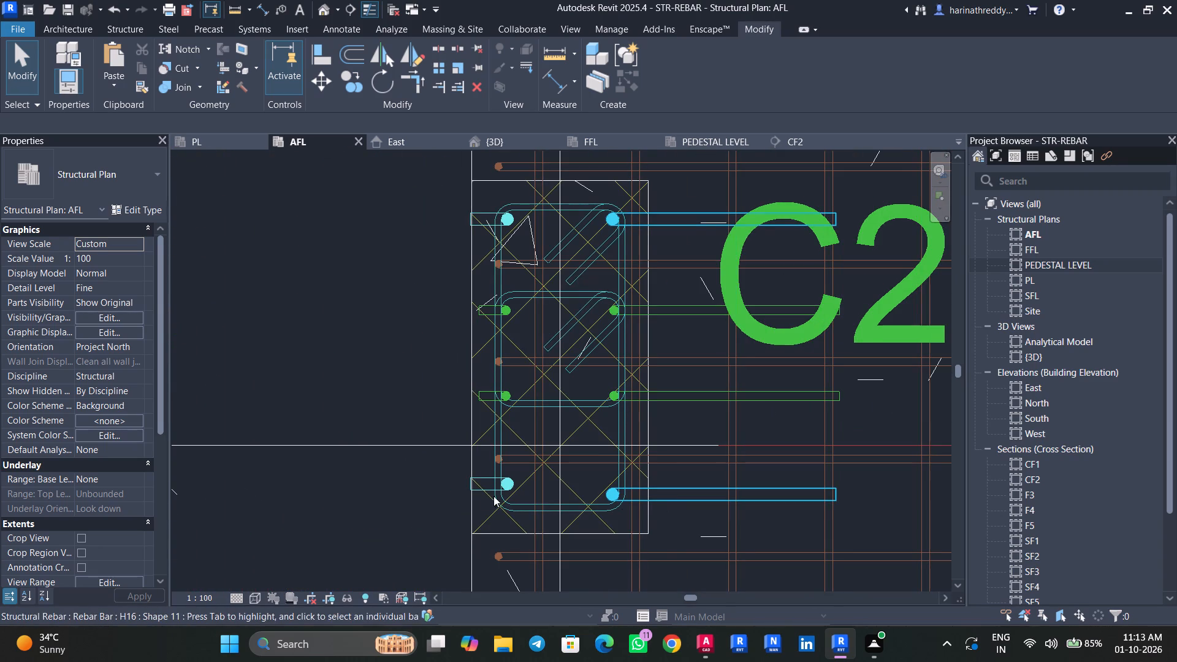
pyautogui.press('Escape')
pyautogui.press('Escape')
pyautogui.scroll(2, 489, 488)
pyautogui.scroll(-1, 489, 488)
pyautogui.scroll(3, 489, 488)
pyautogui.click(489, 487)
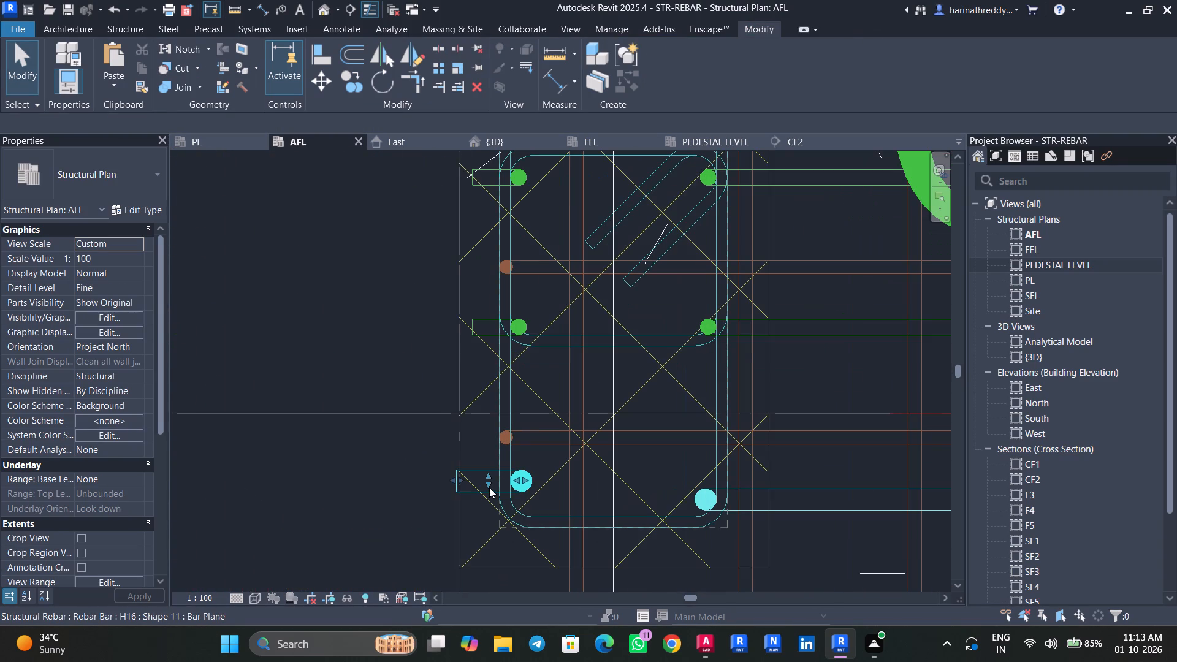
pyautogui.moveTo(492, 482); pyautogui.dragTo(493, 498)
pyautogui.press('Escape')
pyautogui.press('Escape')
pyautogui.scroll(-3, 493, 493)
pyautogui.scroll(1, 493, 493)
pyautogui.scroll(-1, 493, 493)
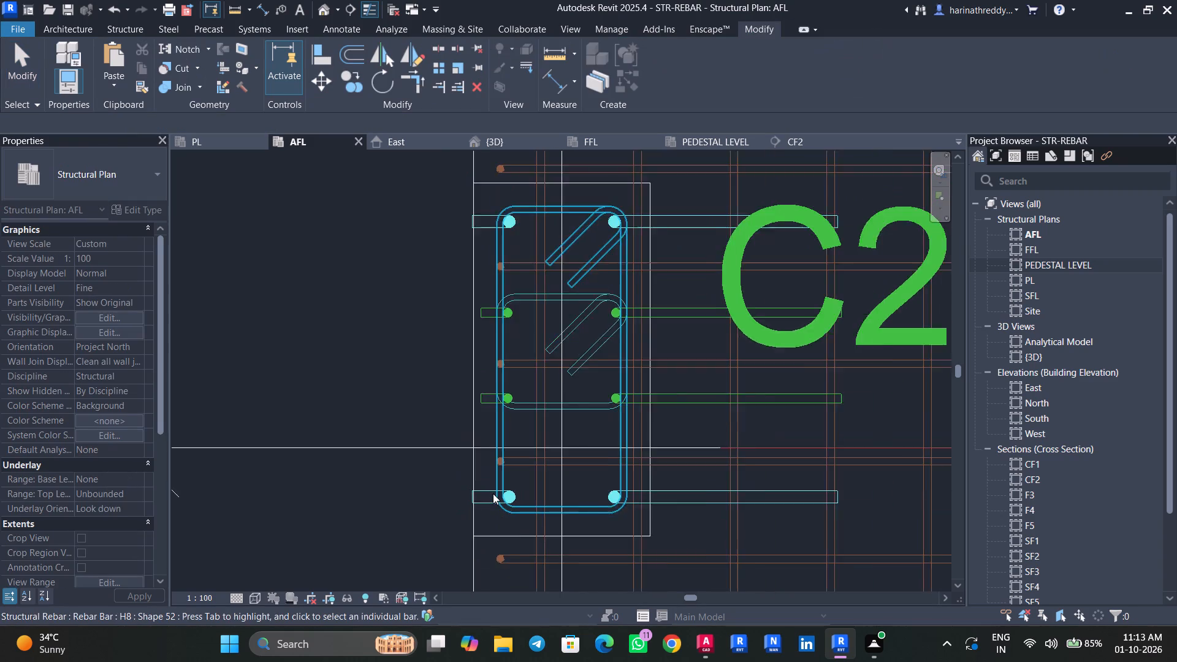
# Examine the bar and tie arrangement in the pedestals C2 on LP1, C1 on SF4 and C1 on CF2.
pyautogui.scroll(-10, 493, 493)
pyautogui.moveTo(446, 341); pyautogui.dragTo(448, 543, button='middle')
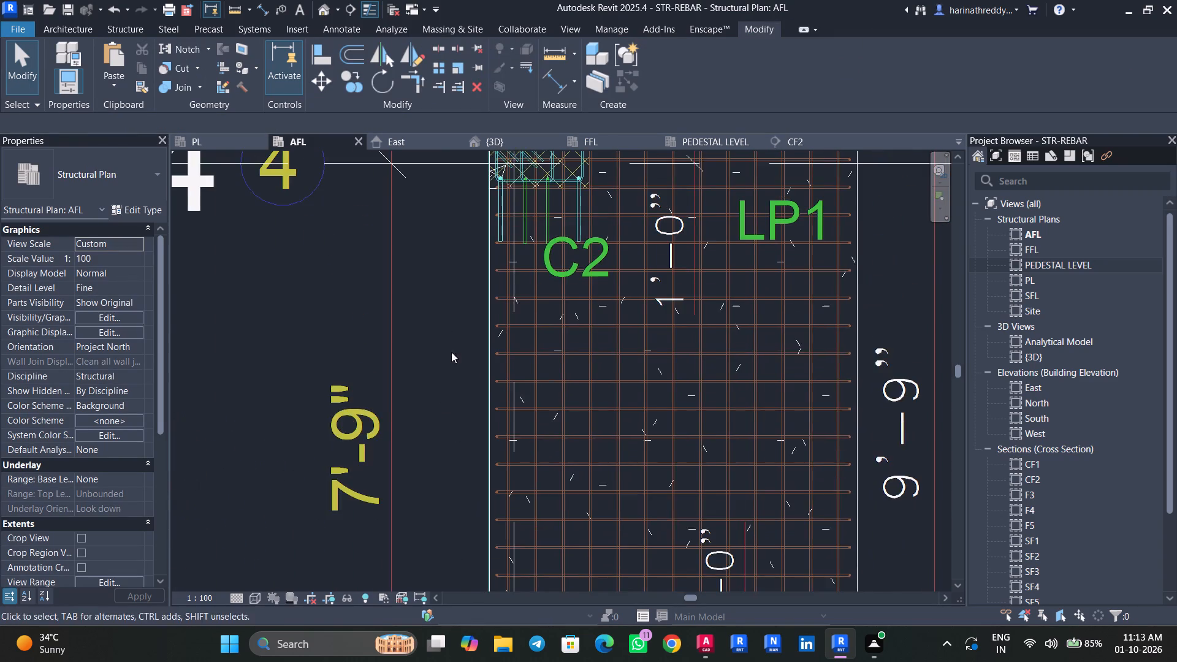
pyautogui.moveTo(444, 413); pyautogui.dragTo(441, 554, button='middle')
pyautogui.moveTo(435, 438); pyautogui.dragTo(408, 564, button='middle')
pyautogui.scroll(-3, 408, 540)
pyautogui.moveTo(535, 353); pyautogui.dragTo(541, 377, button='middle')
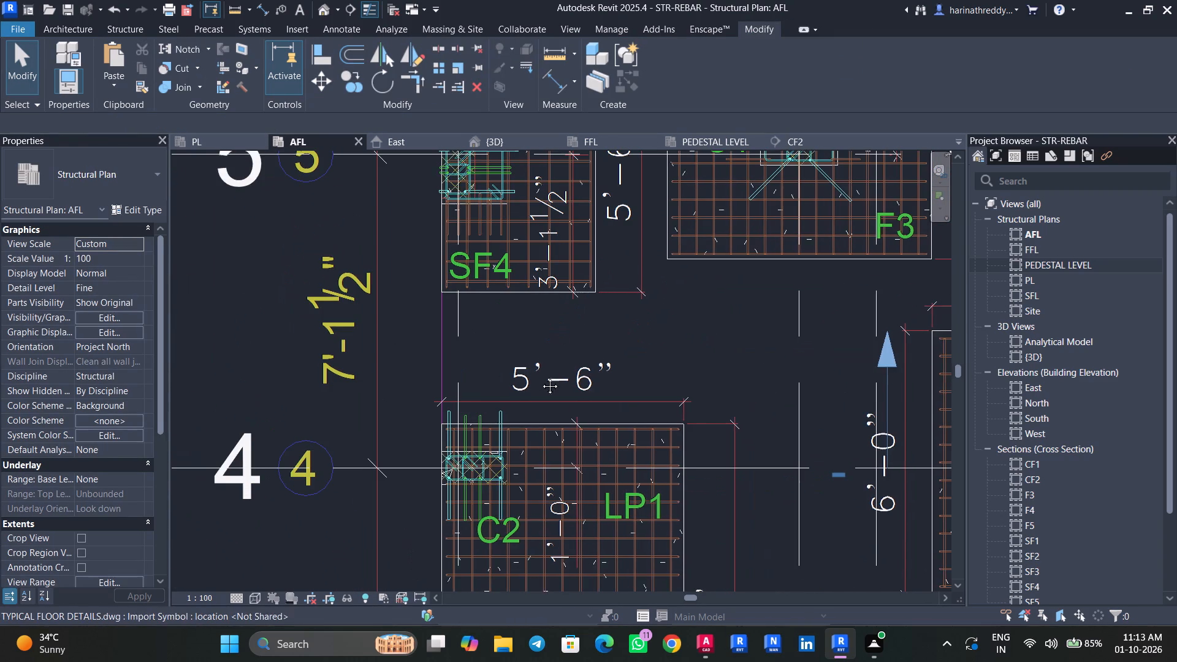
pyautogui.moveTo(541, 377); pyautogui.dragTo(539, 490, button='middle')
pyautogui.scroll(8, 473, 281)
pyautogui.scroll(-1, 462, 314)
pyautogui.scroll(2, 462, 314)
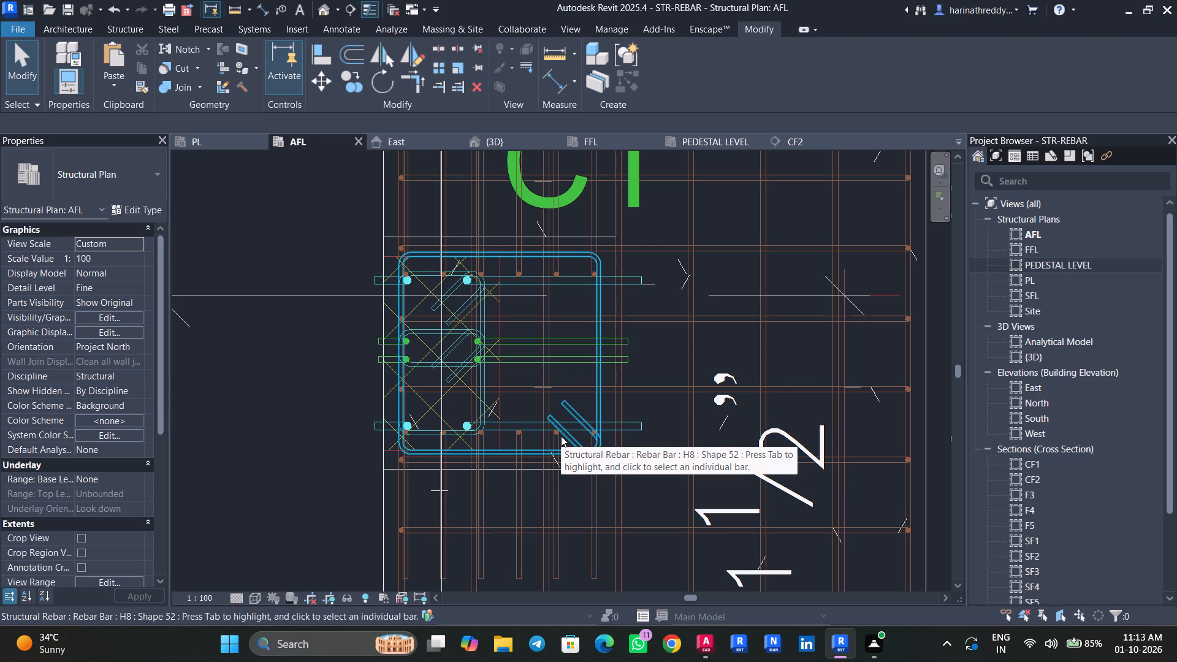
pyautogui.scroll(-12, 512, 414)
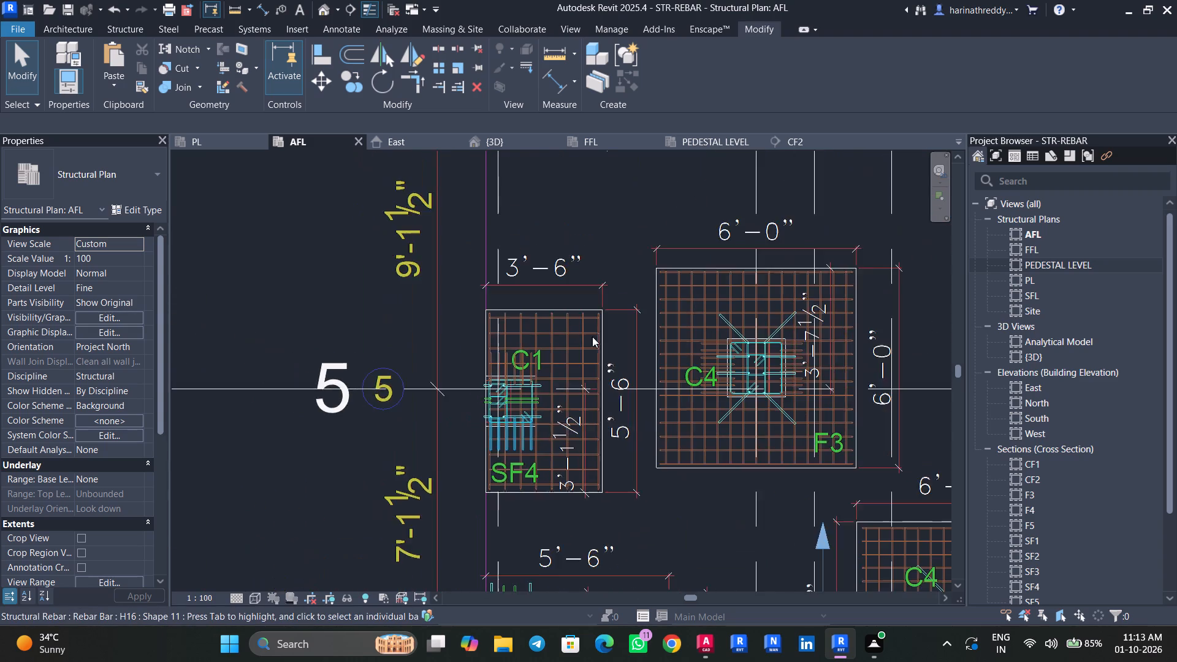
pyautogui.moveTo(609, 257); pyautogui.dragTo(581, 455, button='middle')
pyautogui.scroll(4, 489, 246)
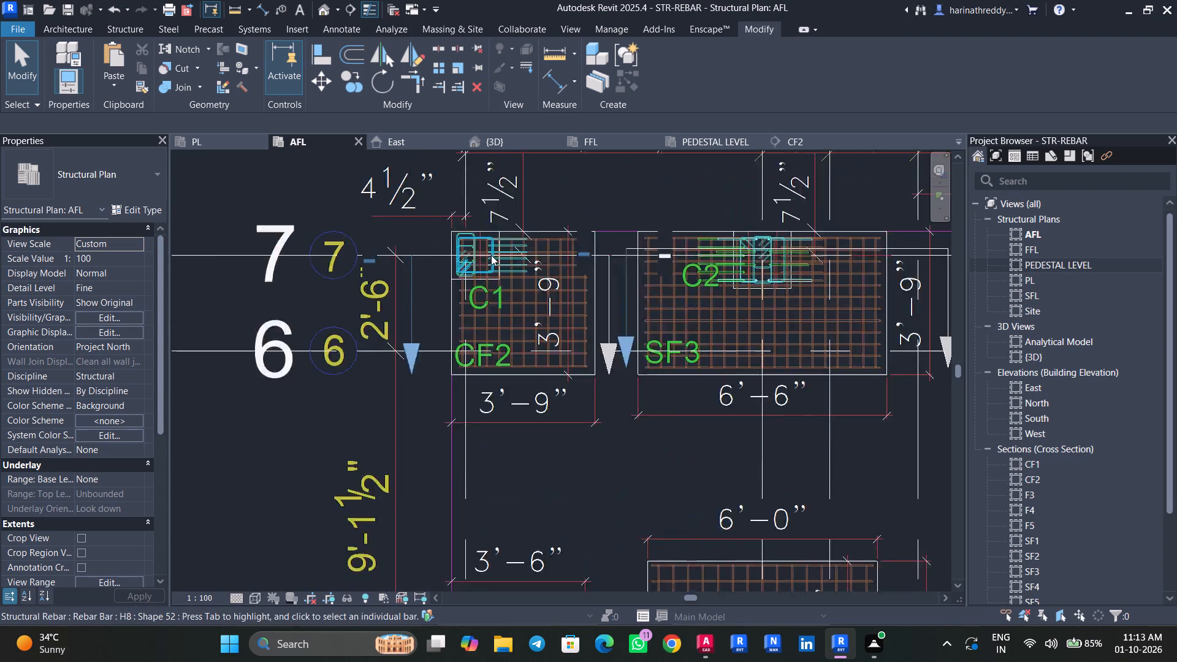
pyautogui.scroll(5, 491, 255)
pyautogui.scroll(-5, 507, 362)
pyautogui.scroll(6, 432, 289)
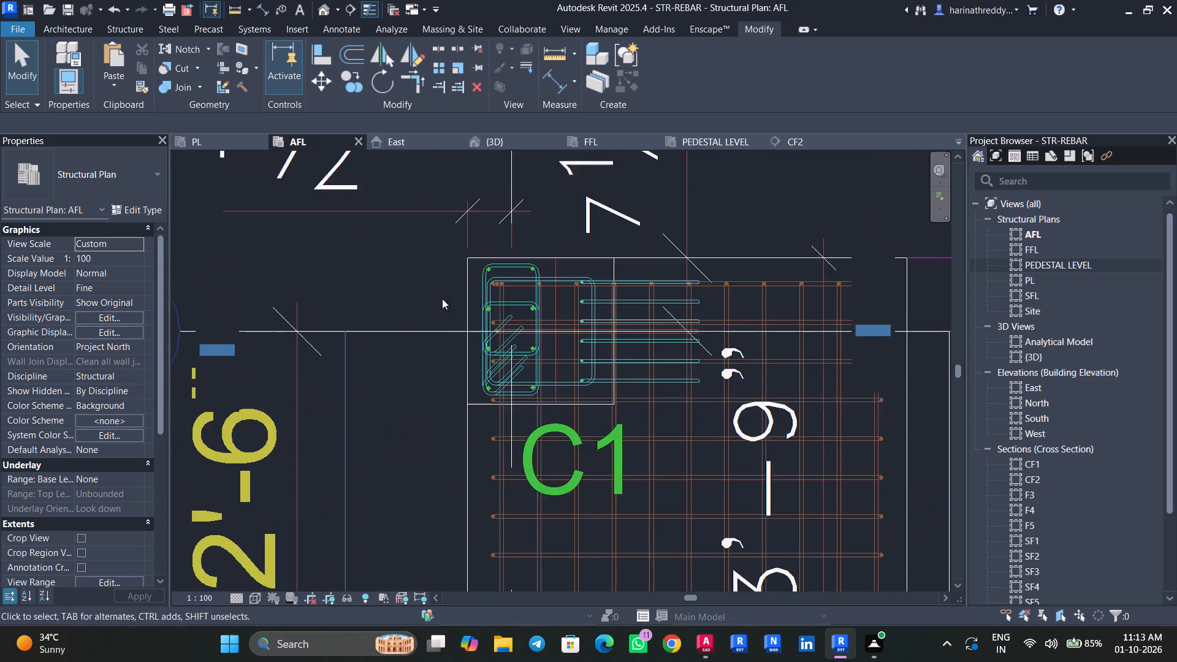
pyautogui.scroll(-1, 470, 301)
pyautogui.scroll(8, 470, 301)
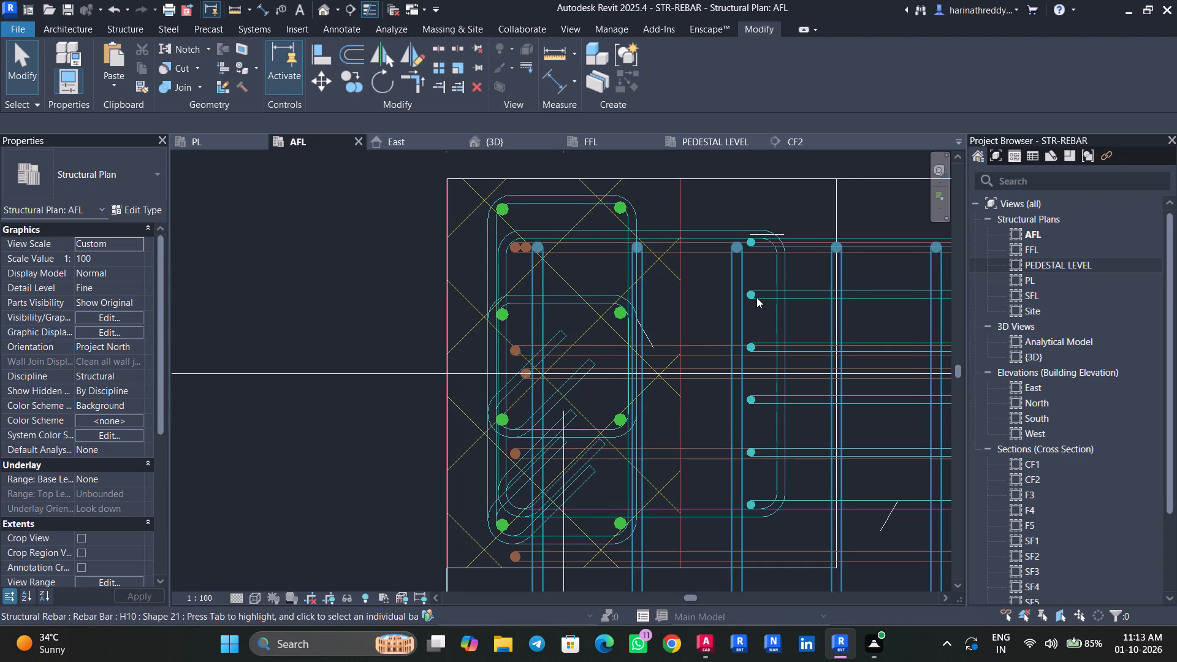
pyautogui.click(757, 297)
pyautogui.scroll(1, 701, 334)
pyautogui.moveTo(695, 331); pyautogui.dragTo(569, 363, button='middle')
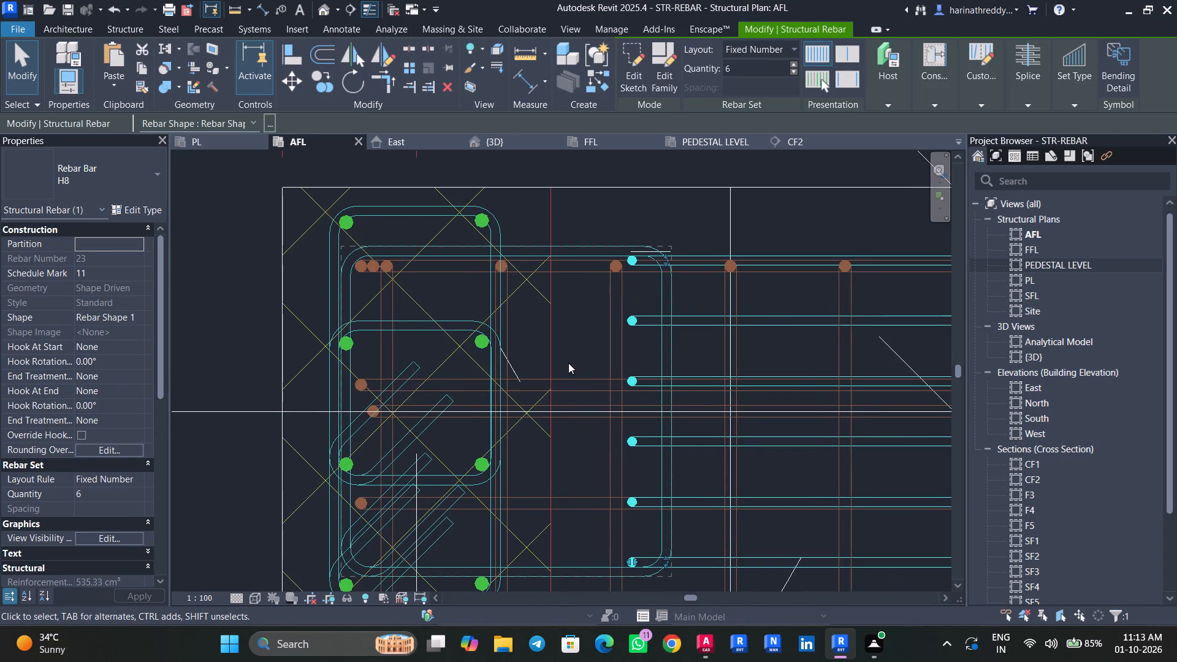
pyautogui.scroll(-6, 565, 361)
pyautogui.press('Escape')
pyautogui.press('Escape')
pyautogui.press('Escape')
pyautogui.press('Escape')
pyautogui.press('Escape')
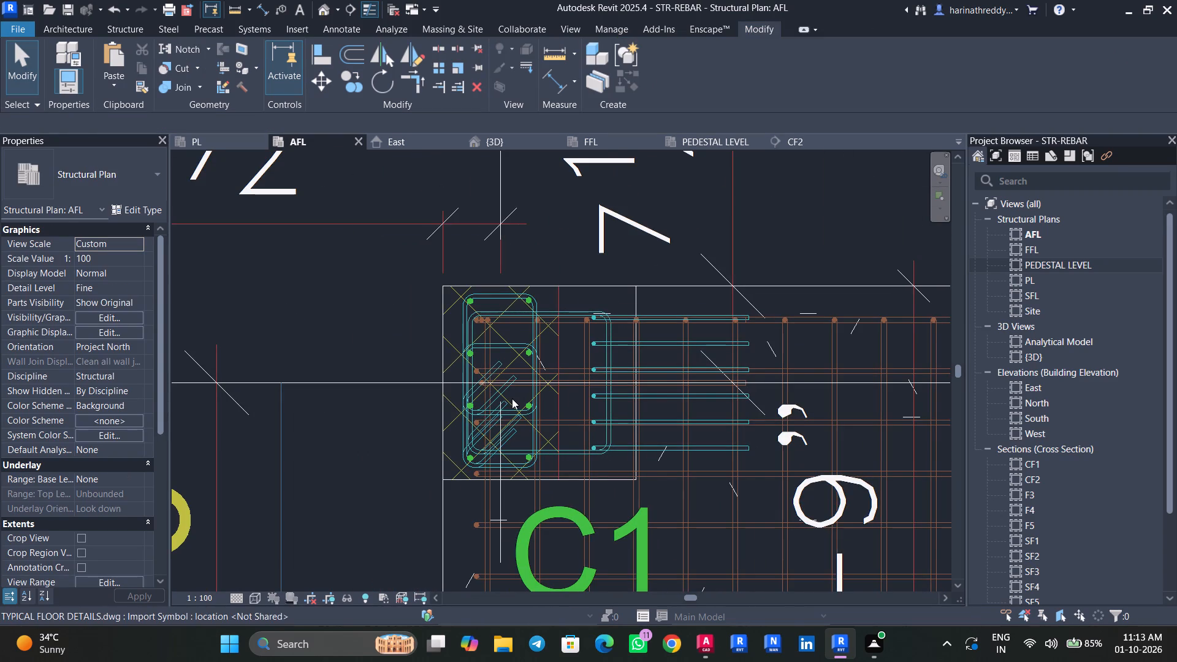
pyautogui.press('Escape')
pyautogui.press('Escape')
pyautogui.press('Escape')
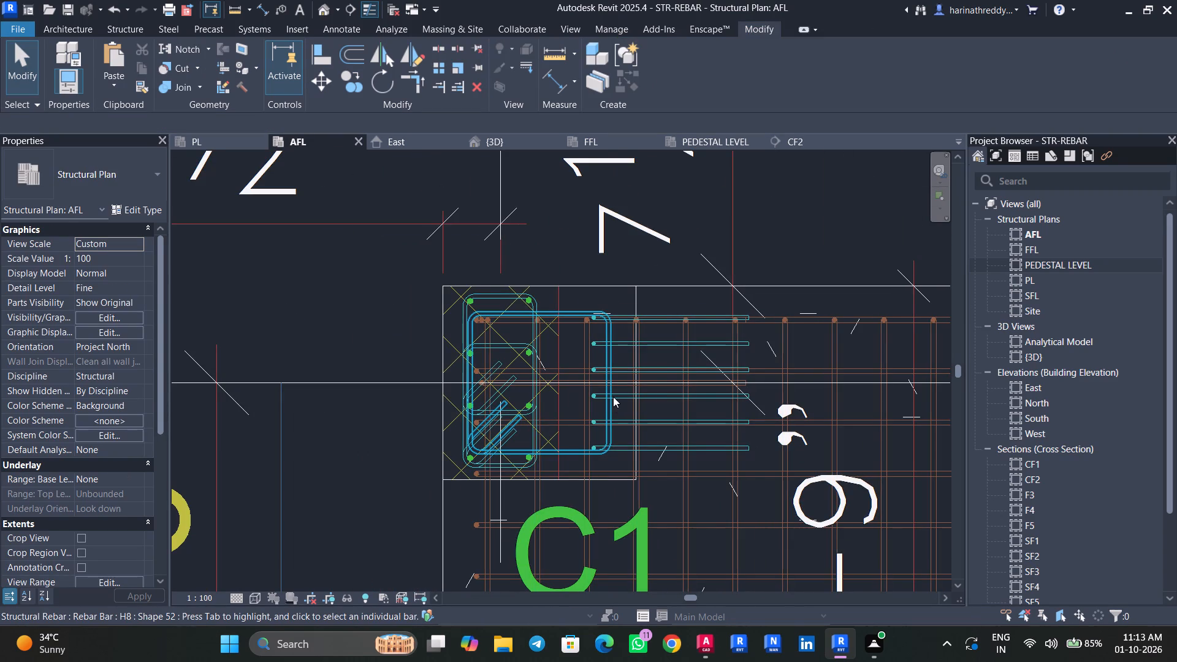
pyautogui.scroll(-4, 522, 371)
pyautogui.scroll(1, 522, 371)
pyautogui.scroll(-4, 520, 365)
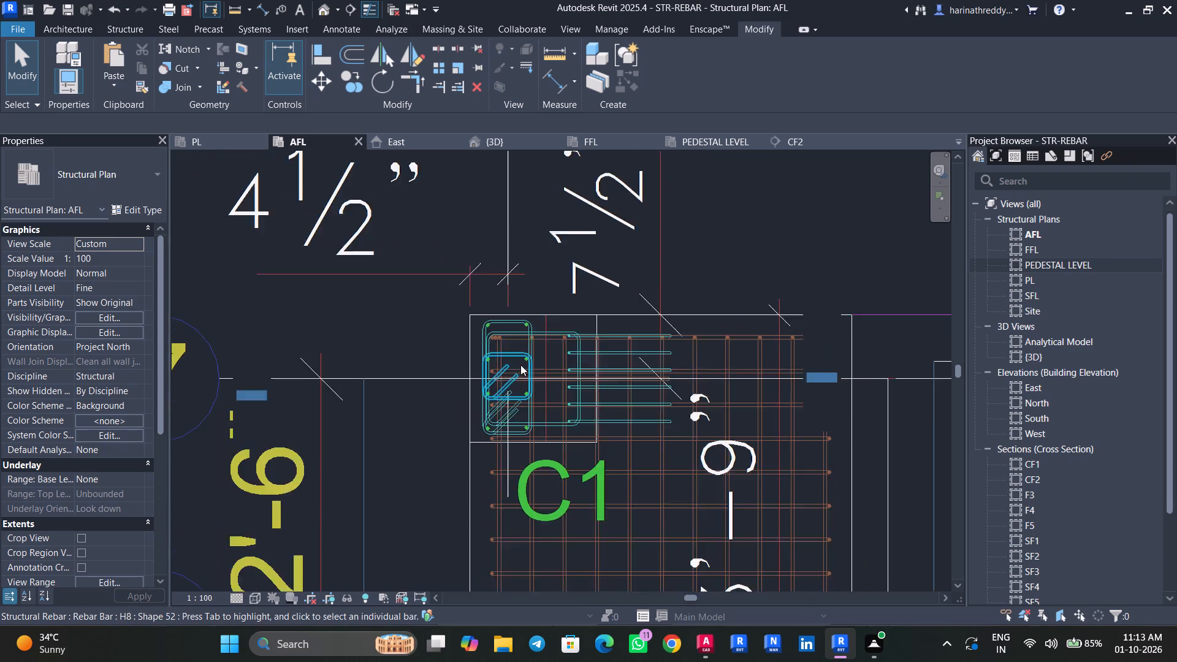
pyautogui.scroll(-2, 520, 365)
# Select all H16 rebar instances and open their view visibility settings, starting from a bar in the C2 pedestal on SF3.
pyautogui.moveTo(891, 566); pyautogui.dragTo(505, 324, button='middle')
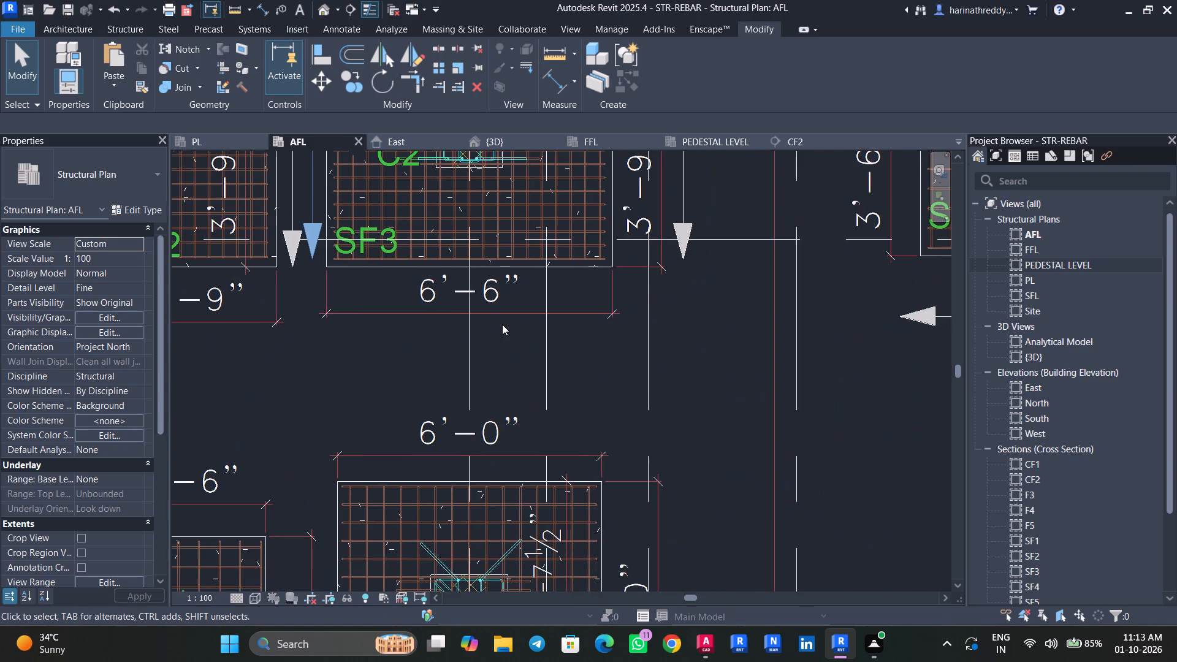
pyautogui.scroll(-2, 501, 325)
pyautogui.scroll(1, 501, 325)
pyautogui.scroll(-2, 501, 325)
pyautogui.click(507, 215)
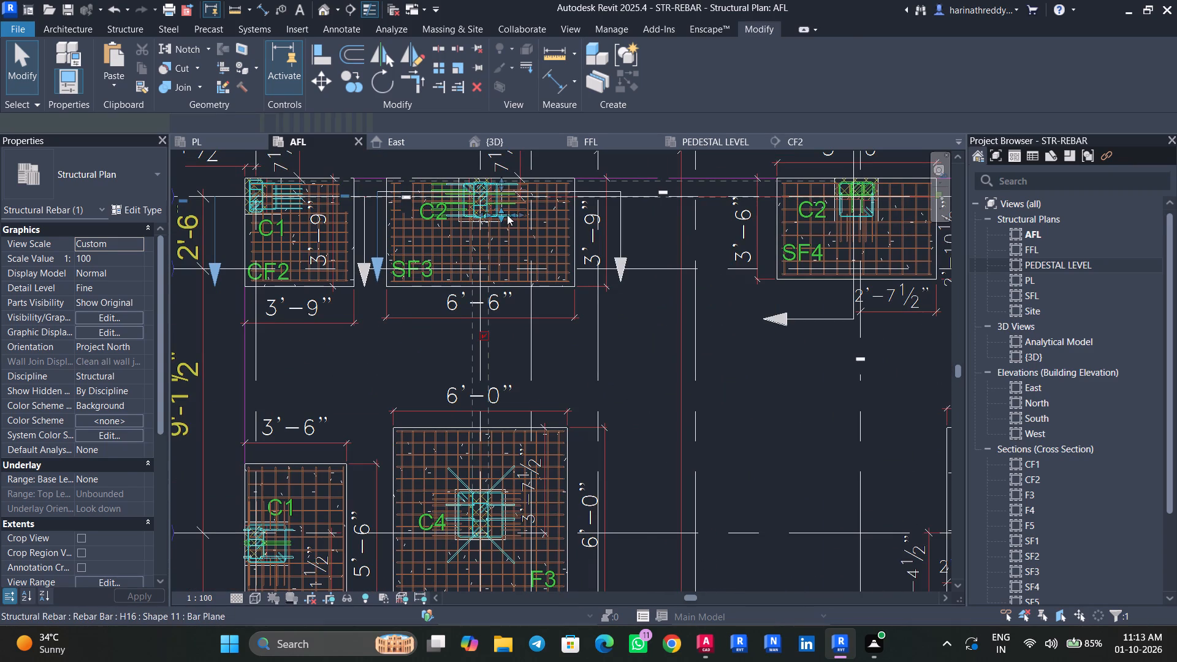
pyautogui.press('s')
pyautogui.press('a')
pyautogui.click(115, 541)
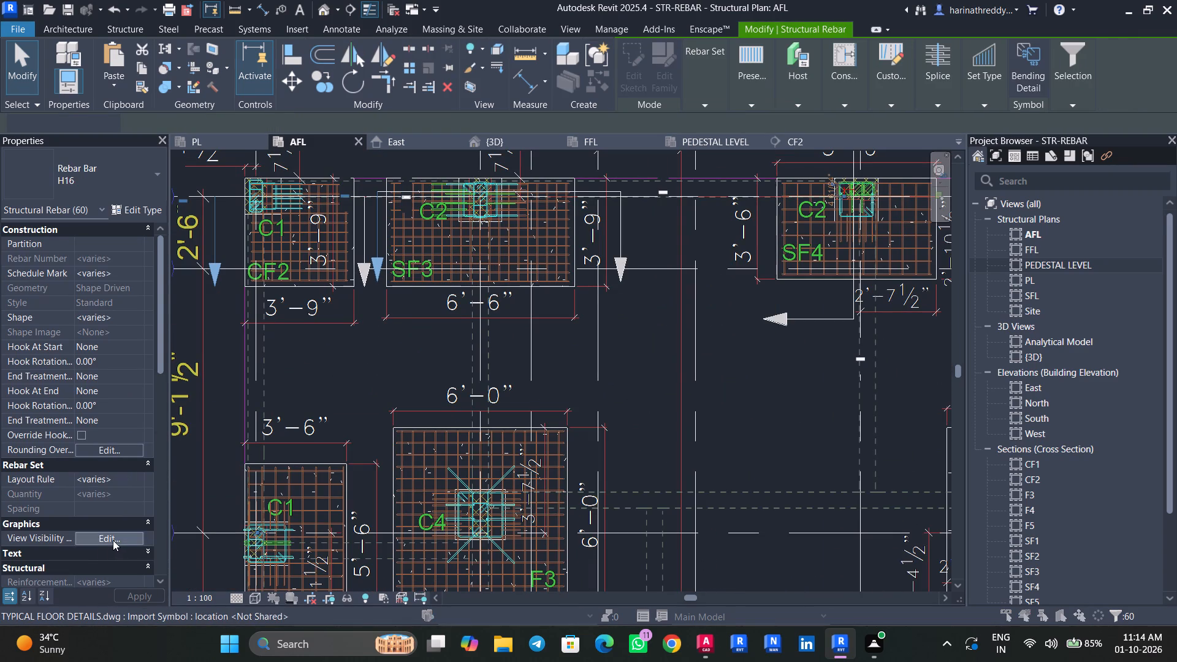
pyautogui.click(654, 462)
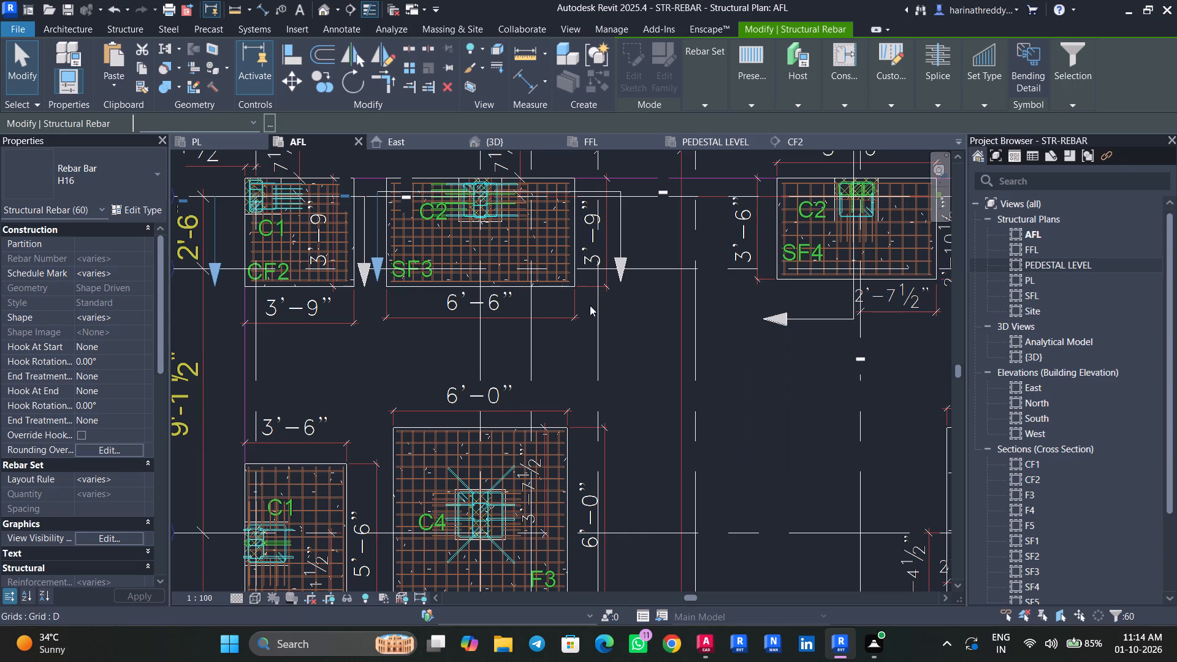
pyautogui.press('Escape')
pyautogui.press('Escape')
pyautogui.press('Escape')
# Look over the remaining footings in plan and inspect the footing, pedestal and column reinforcement from all sides in the 3D view.
pyautogui.moveTo(774, 380); pyautogui.dragTo(516, 211, button='middle')
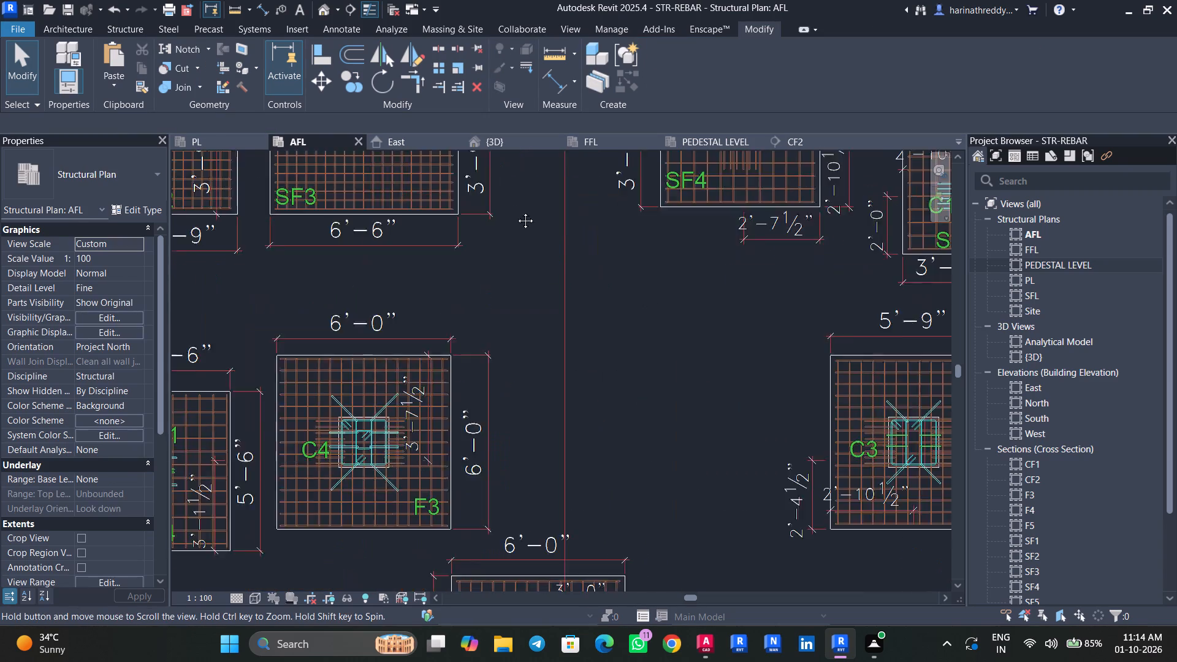
pyautogui.moveTo(516, 211); pyautogui.dragTo(506, 204, button='middle')
pyautogui.moveTo(658, 439); pyautogui.dragTo(545, 120, button='middle')
pyautogui.scroll(1, 657, 438)
pyautogui.scroll(-4, 548, 268)
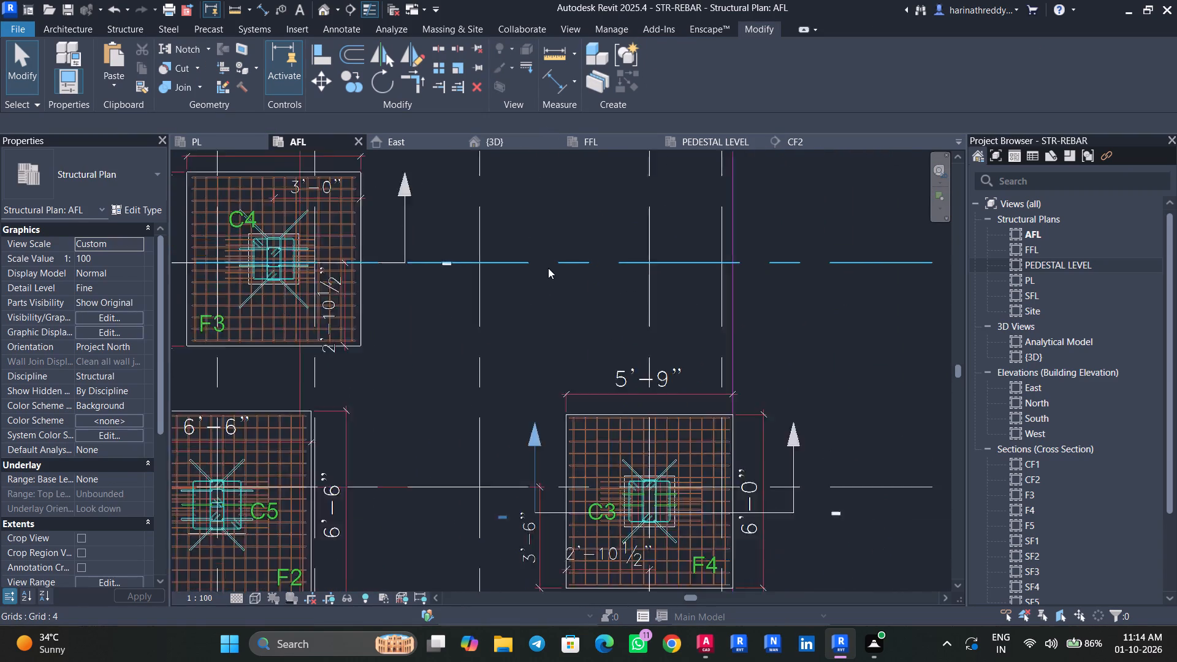
pyautogui.click(506, 147)
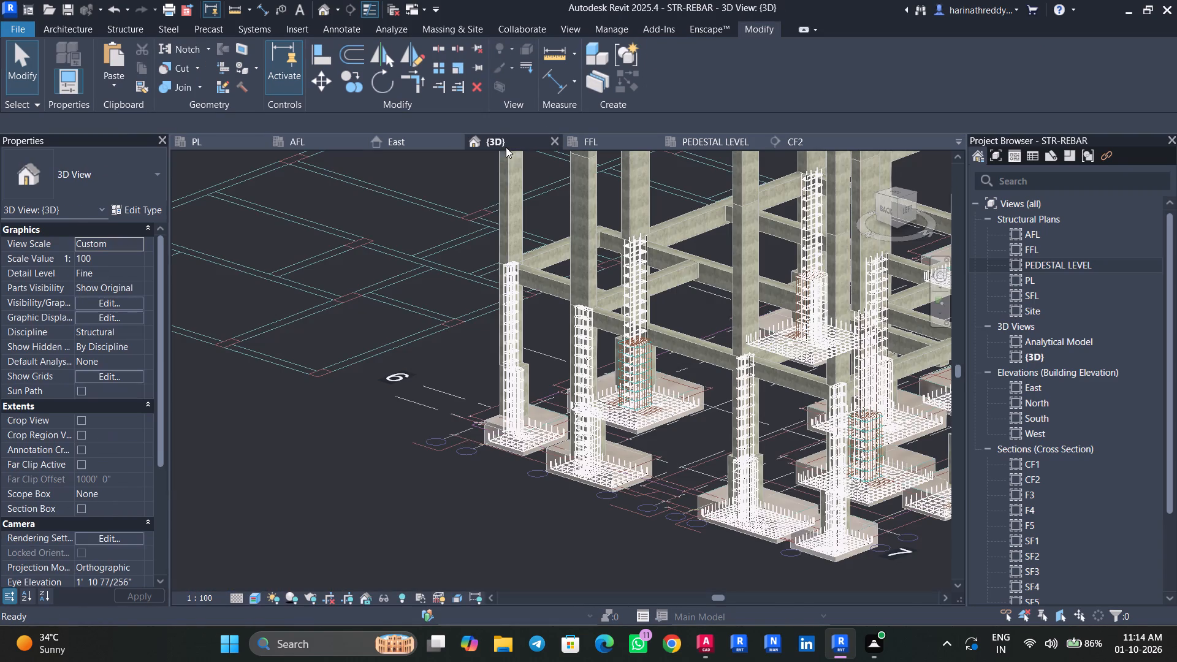
pyautogui.keyDown('shift'); pyautogui.moveTo(609, 560); pyautogui.dragTo(581, 541, button='middle'); pyautogui.keyUp('shift')
pyautogui.scroll(2, 506, 276)
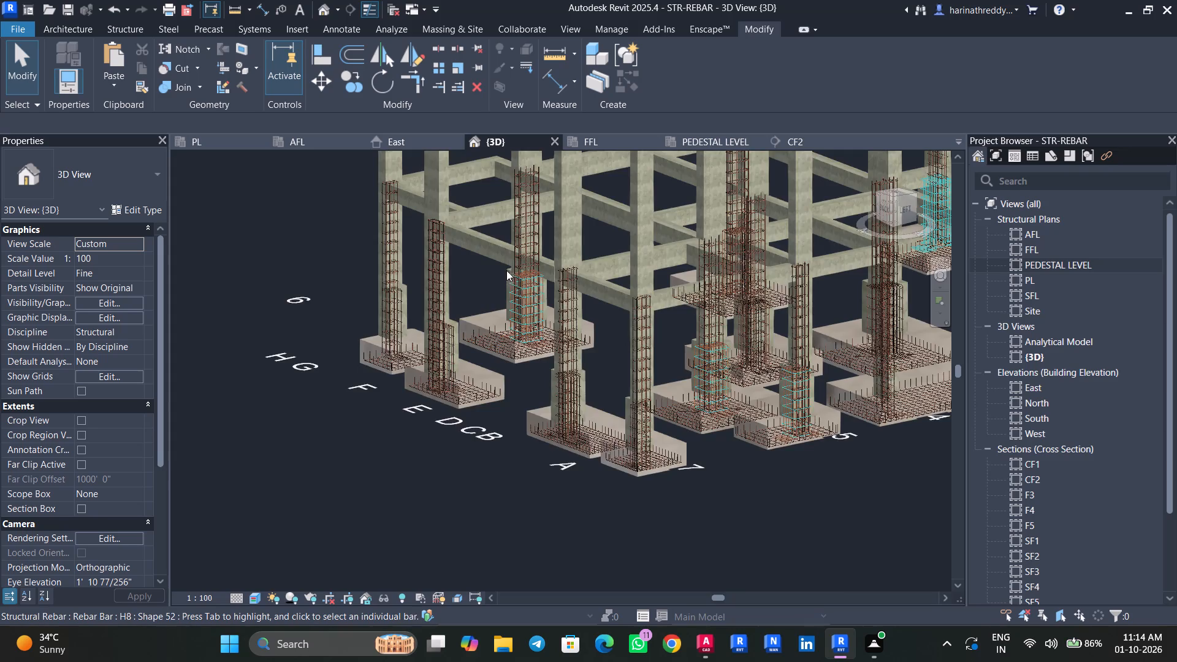
pyautogui.scroll(11, 506, 270)
pyautogui.press('Escape')
pyautogui.press('Escape')
pyautogui.scroll(-6, 374, 343)
pyautogui.scroll(1, 373, 343)
pyautogui.scroll(-4, 373, 343)
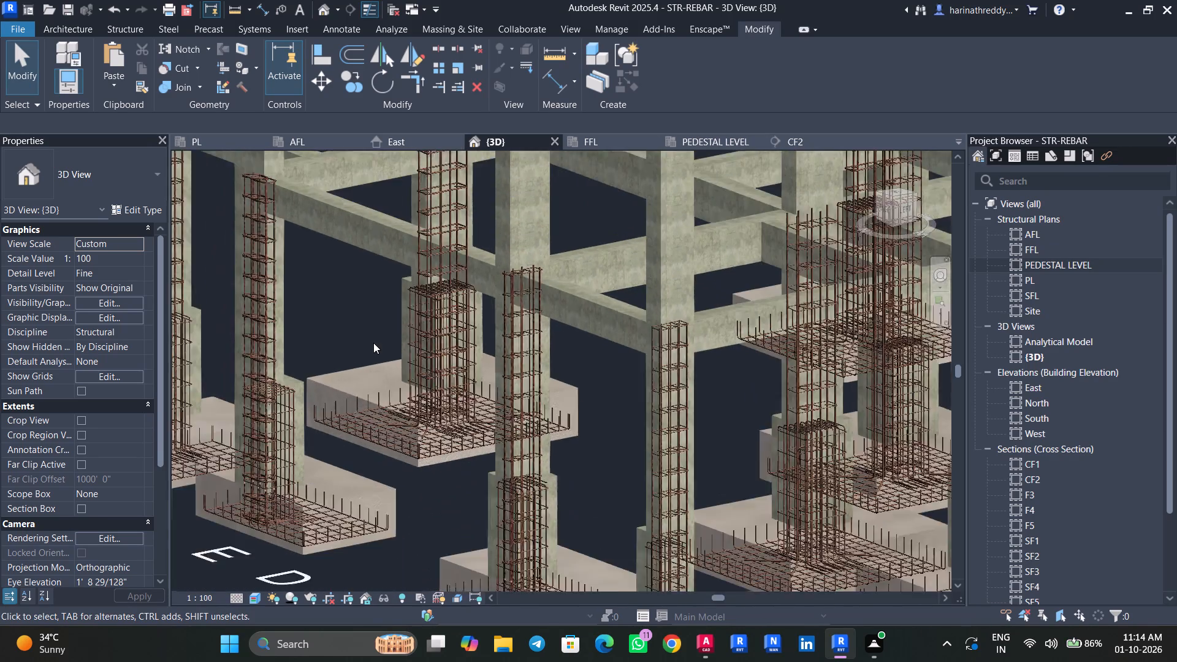
pyautogui.scroll(-4, 373, 343)
pyautogui.keyDown('shift'); pyautogui.moveTo(791, 546); pyautogui.dragTo(612, 509, button='middle'); pyautogui.keyUp('shift')
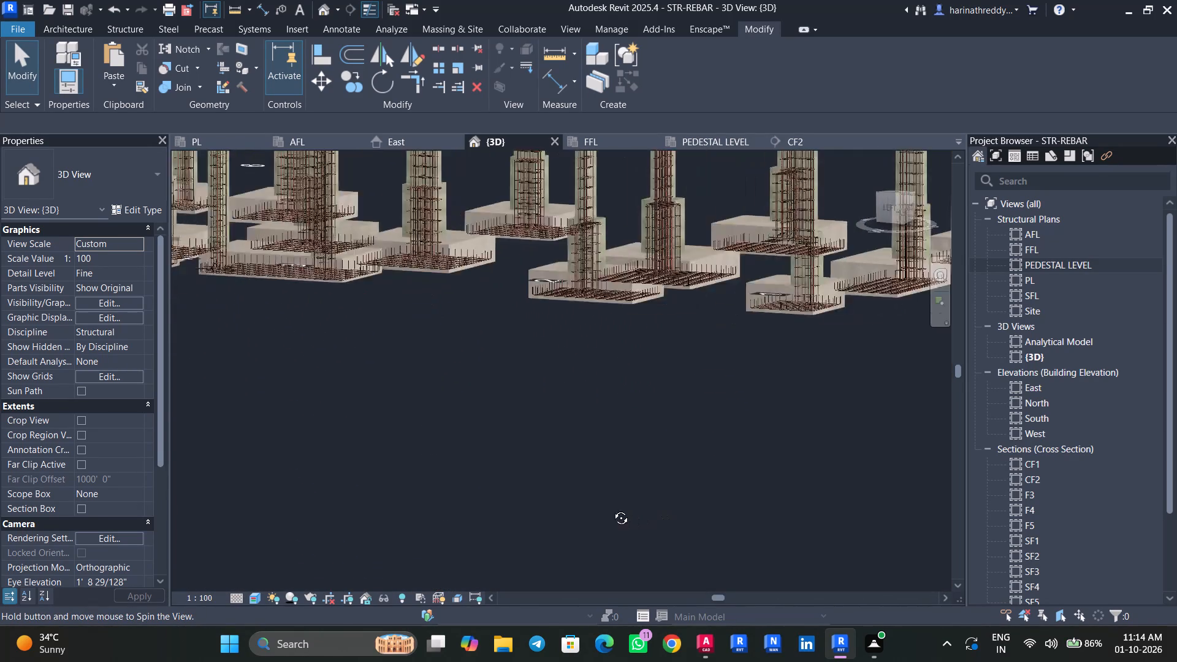
pyautogui.keyDown('shift'); pyautogui.moveTo(612, 509); pyautogui.dragTo(540, 520, button='middle'); pyautogui.keyUp('shift')
pyautogui.moveTo(777, 357); pyautogui.dragTo(615, 511, button='middle')
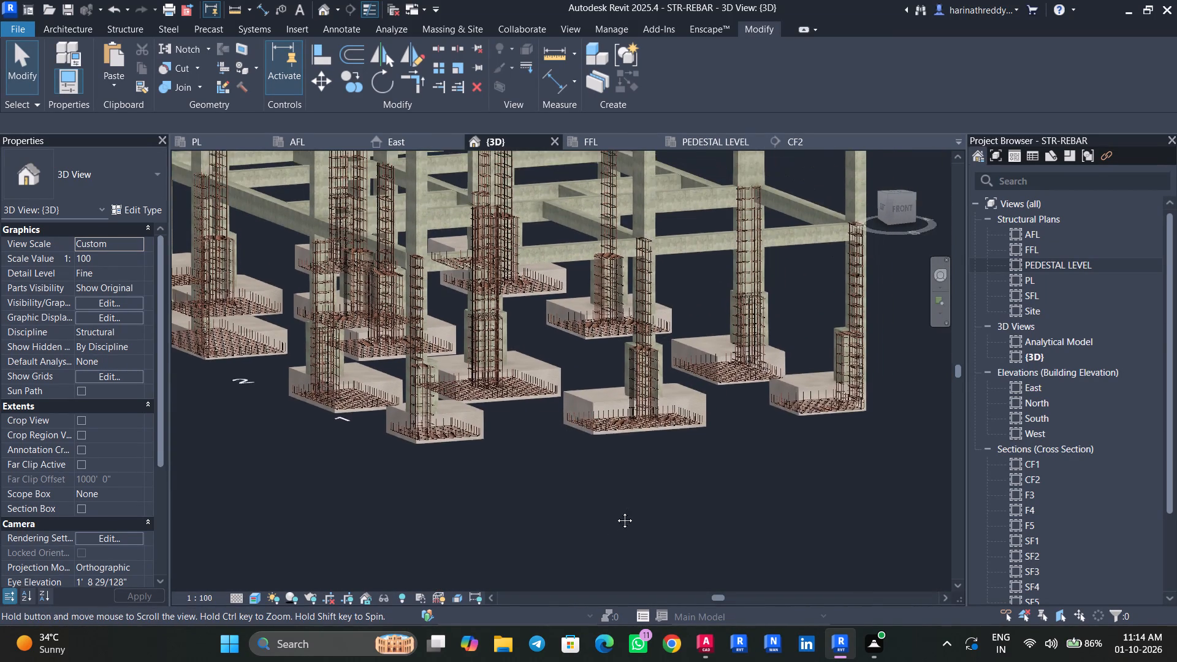
pyautogui.moveTo(615, 511); pyautogui.dragTo(528, 500, button='middle')
pyautogui.keyDown('shift'); pyautogui.moveTo(821, 487); pyautogui.dragTo(615, 490, button='middle'); pyautogui.keyUp('shift')
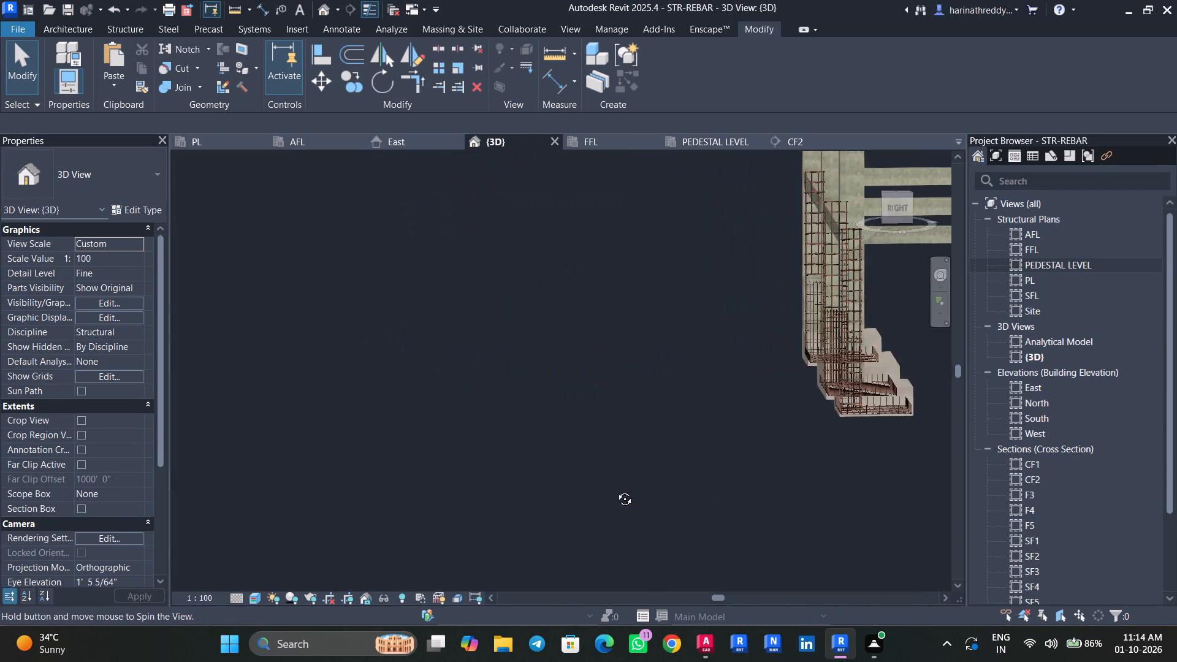
pyautogui.keyDown('shift'); pyautogui.moveTo(615, 490); pyautogui.dragTo(612, 490, button='middle'); pyautogui.keyUp('shift')
pyautogui.moveTo(912, 490); pyautogui.dragTo(495, 466, button='middle')
pyautogui.keyDown('shift'); pyautogui.moveTo(882, 464); pyautogui.dragTo(737, 454, button='middle'); pyautogui.keyUp('shift')
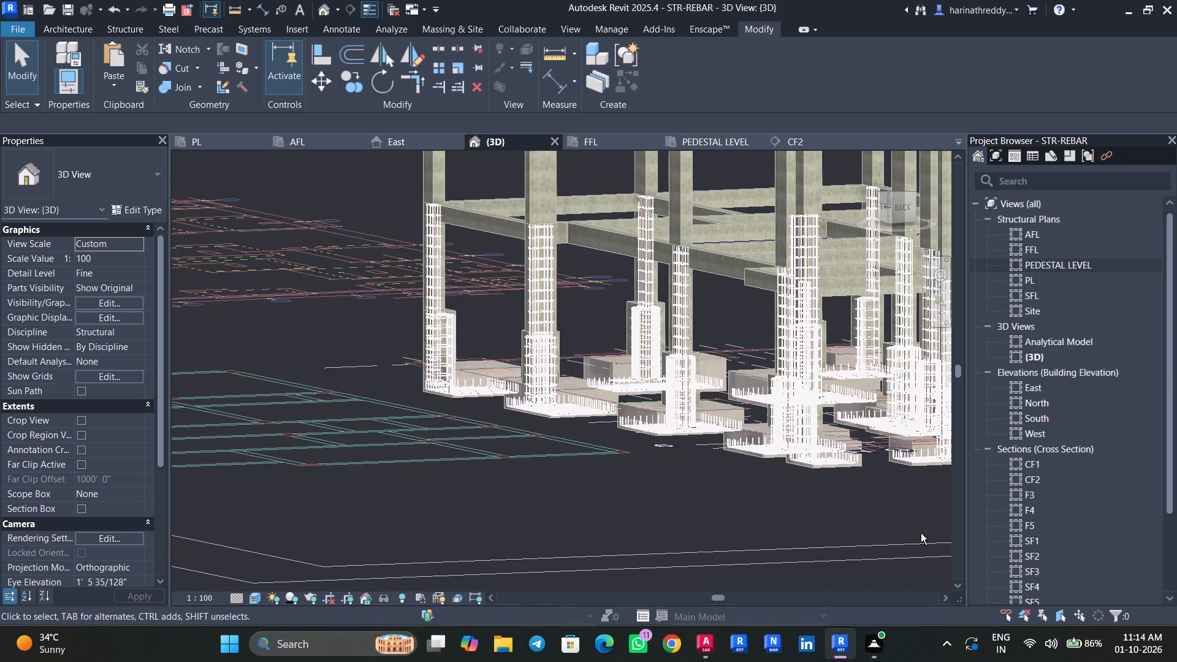
pyautogui.keyDown('shift'); pyautogui.moveTo(921, 533); pyautogui.dragTo(875, 554, button='middle'); pyautogui.keyUp('shift')
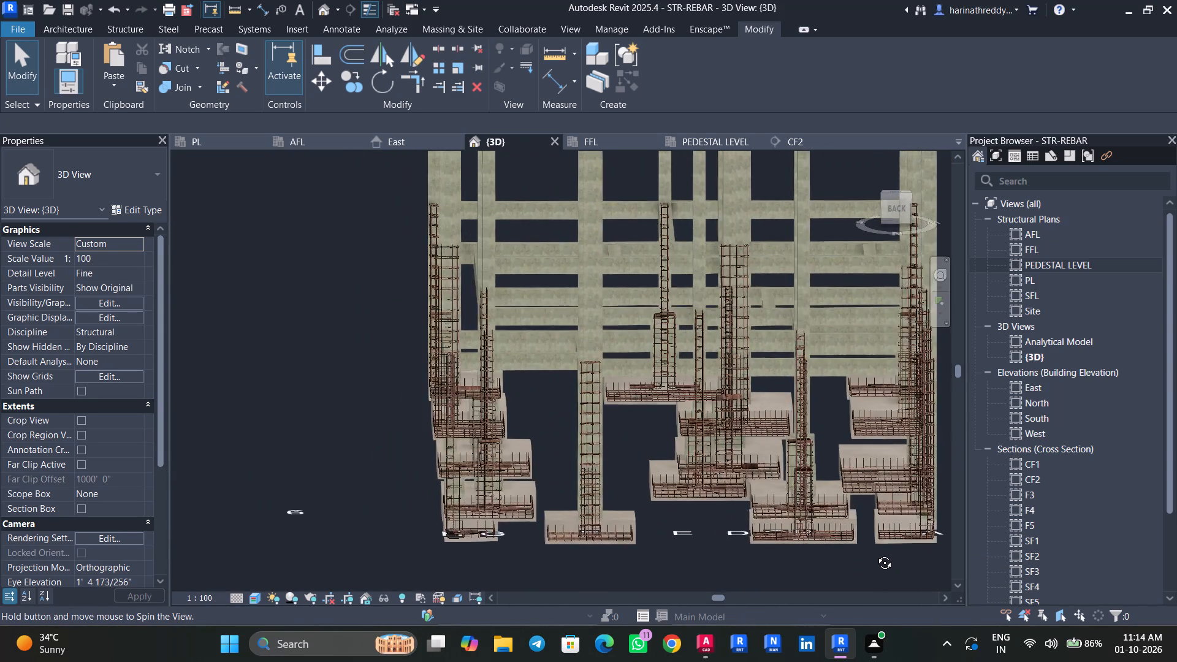
pyautogui.keyDown('shift'); pyautogui.moveTo(875, 554); pyautogui.dragTo(899, 569, button='middle'); pyautogui.keyUp('shift')
pyautogui.scroll(2, 559, 262)
pyautogui.scroll(-1, 559, 260)
pyautogui.scroll(3, 559, 260)
pyautogui.scroll(-1, 519, 322)
pyautogui.scroll(3, 519, 323)
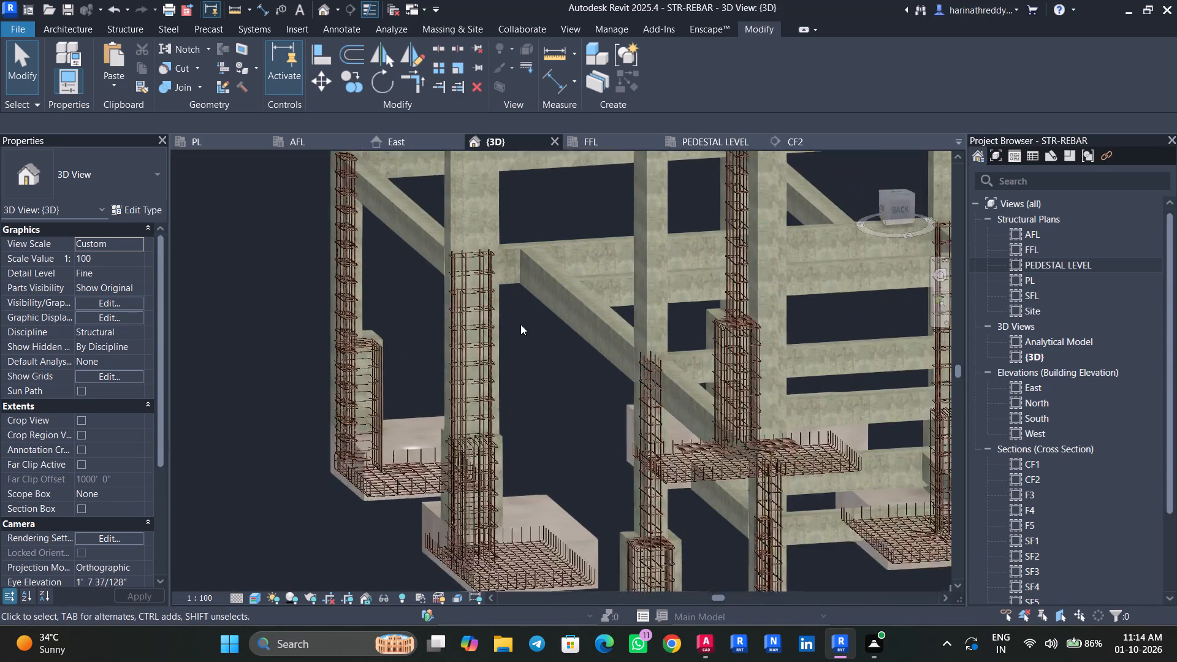
pyautogui.scroll(5, 526, 345)
pyautogui.moveTo(526, 345); pyautogui.dragTo(541, 394, button='middle')
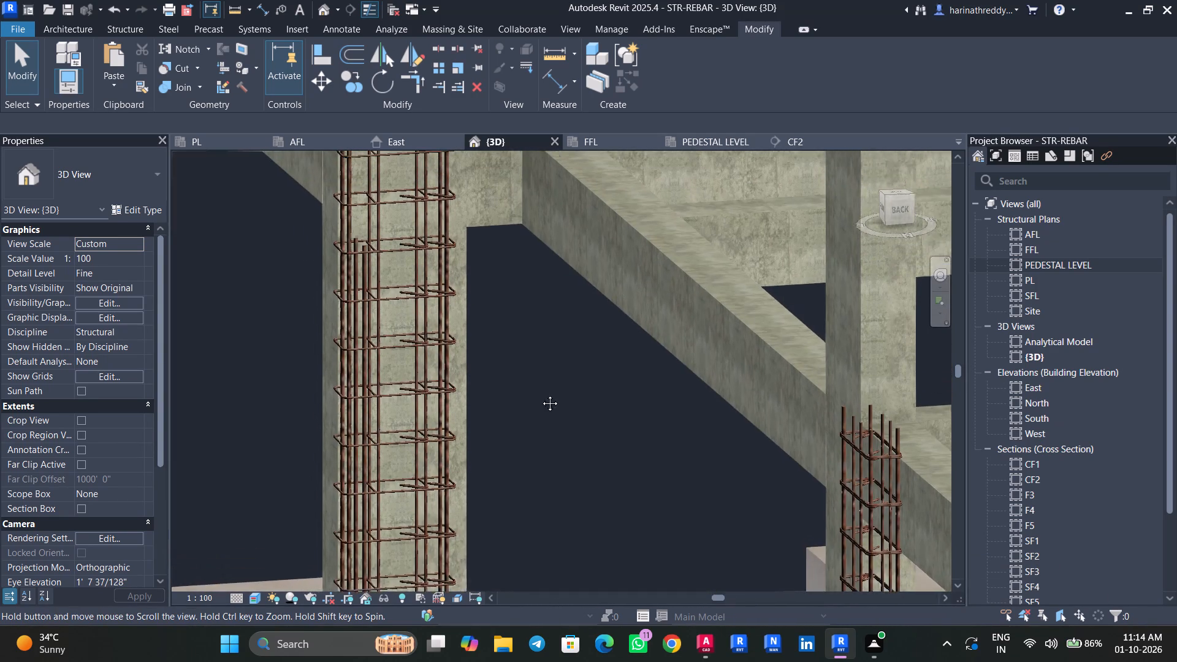
pyautogui.moveTo(541, 394); pyautogui.dragTo(551, 431, button='middle')
pyautogui.scroll(1, 551, 431)
pyautogui.scroll(-10, 551, 431)
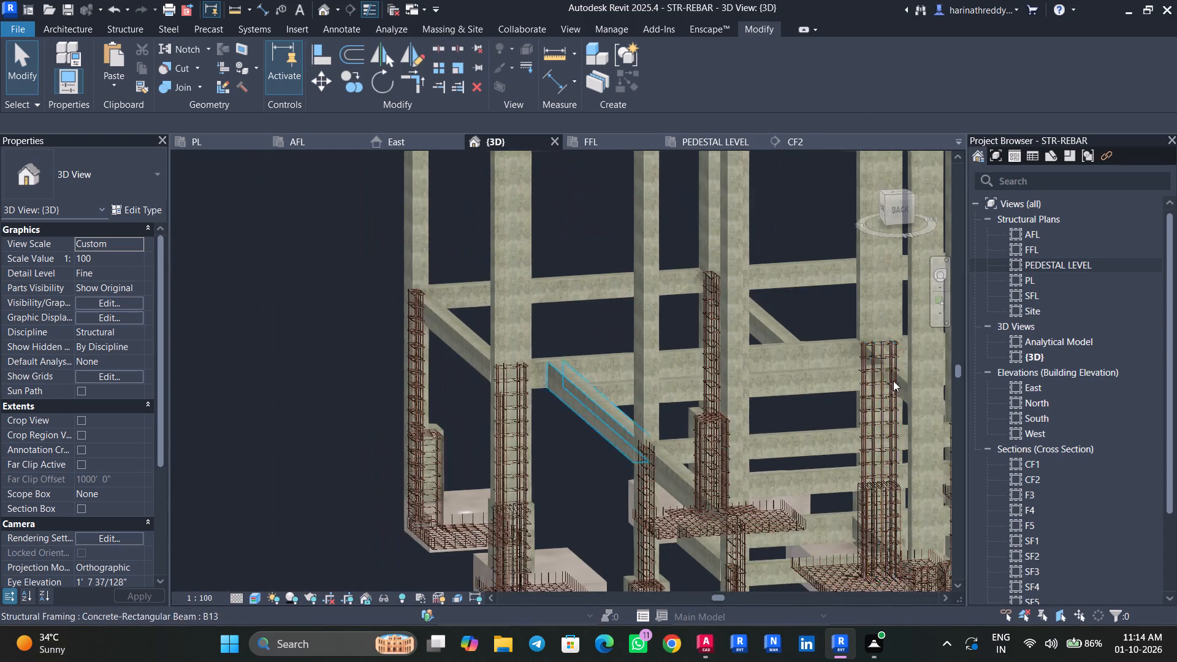
# Look over the column reinforcement in the PL plan and inspect column C1 and its outer H8 tie at grid A-7.
pyautogui.doubleClick(1040, 281)
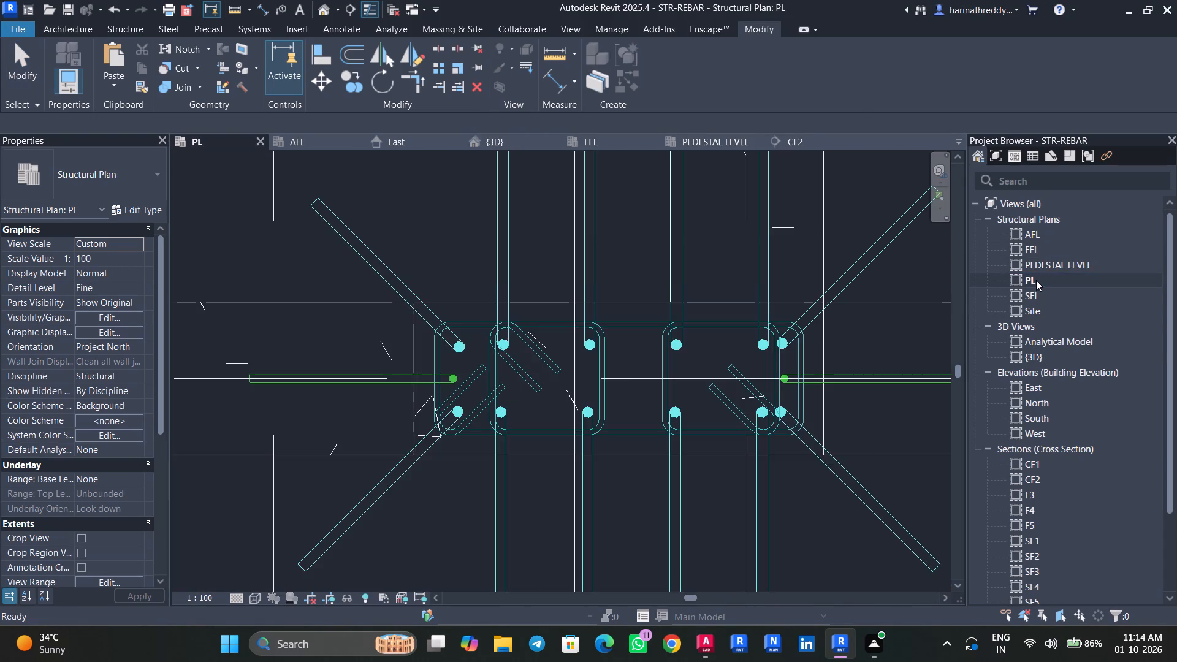
pyautogui.scroll(-20, 538, 455)
pyautogui.scroll(-4, 538, 455)
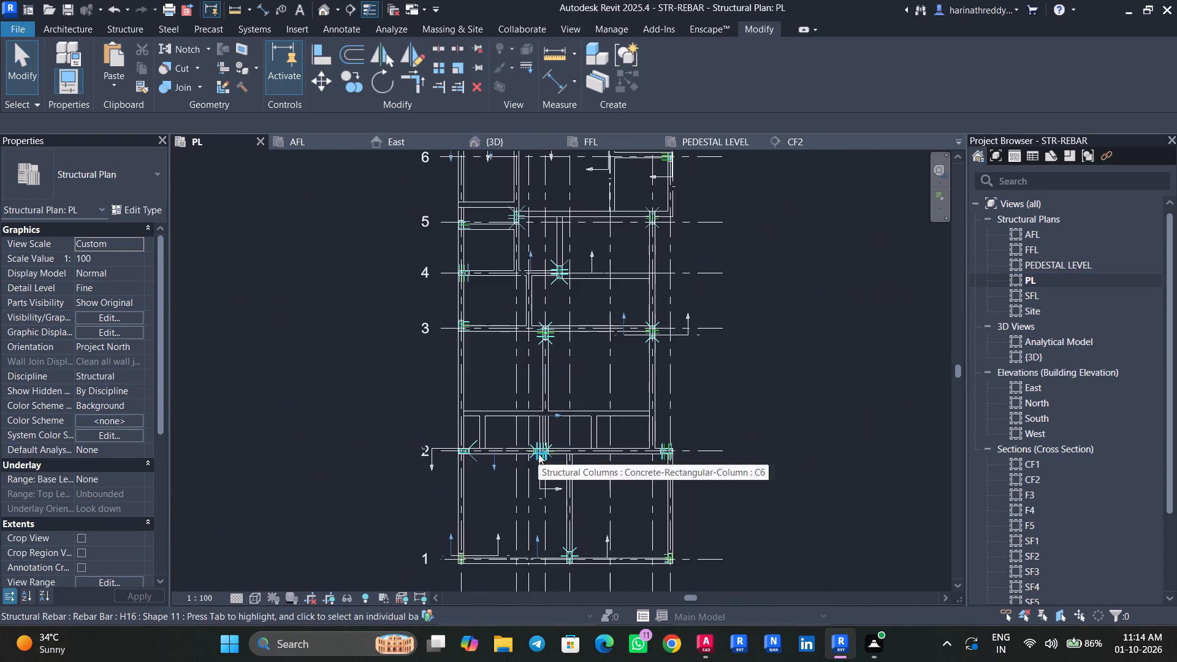
pyautogui.scroll(-2, 538, 454)
pyautogui.scroll(15, 489, 202)
pyautogui.scroll(-1, 488, 263)
pyautogui.scroll(12, 489, 263)
pyautogui.scroll(1, 393, 307)
pyautogui.moveTo(393, 307); pyautogui.dragTo(330, 478, button='middle')
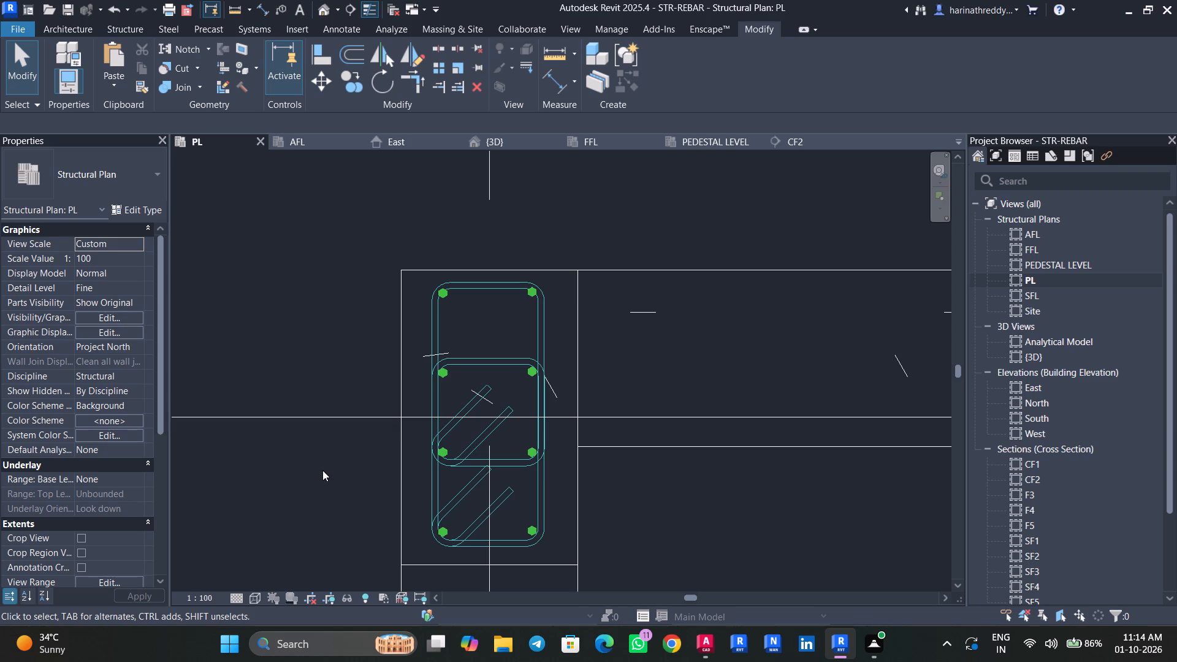
pyautogui.scroll(-6, 323, 470)
pyautogui.moveTo(326, 471); pyautogui.dragTo(312, 432, button='middle')
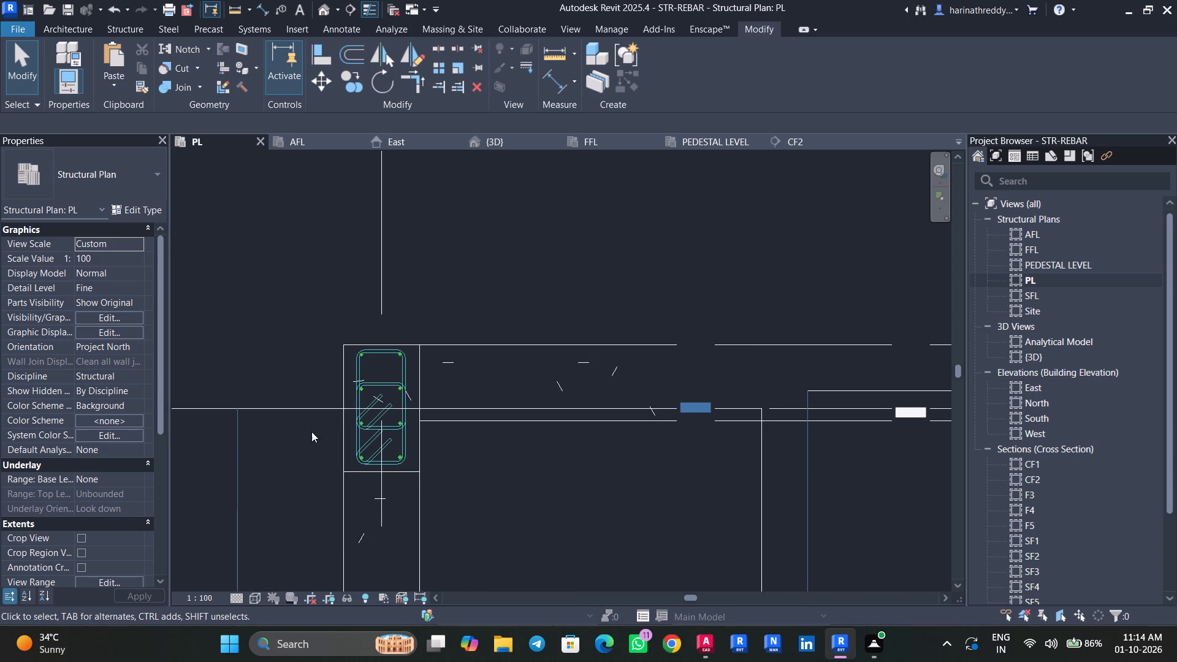
pyautogui.scroll(-4, 311, 432)
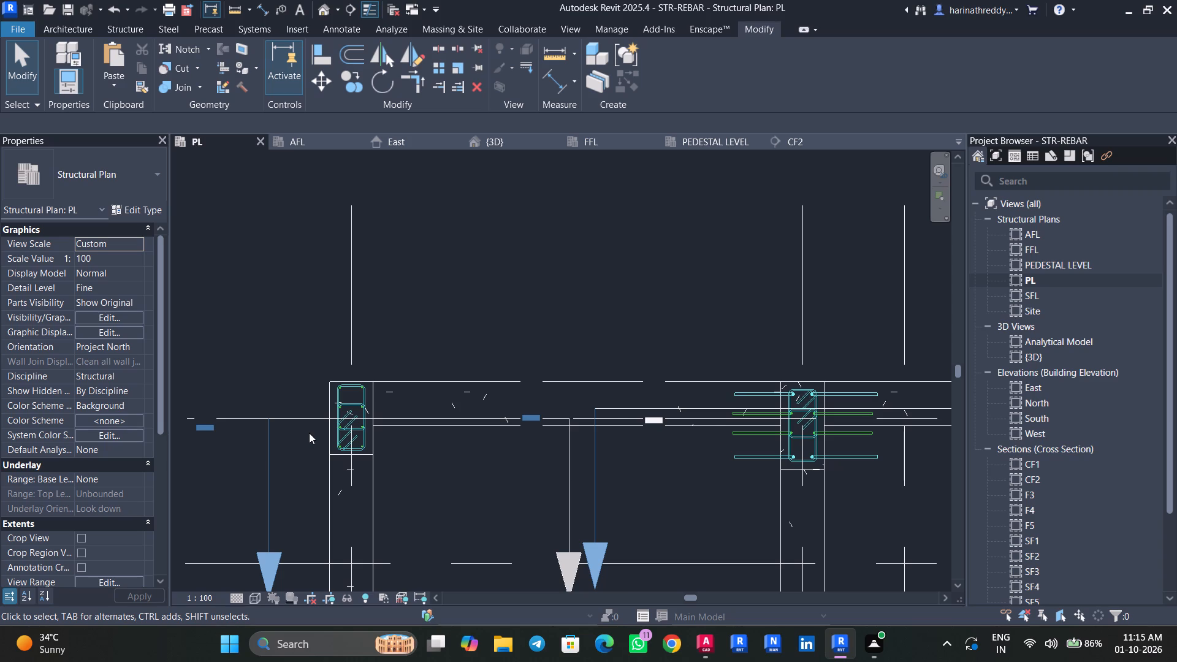
pyautogui.scroll(2, 309, 433)
pyautogui.scroll(-1, 309, 433)
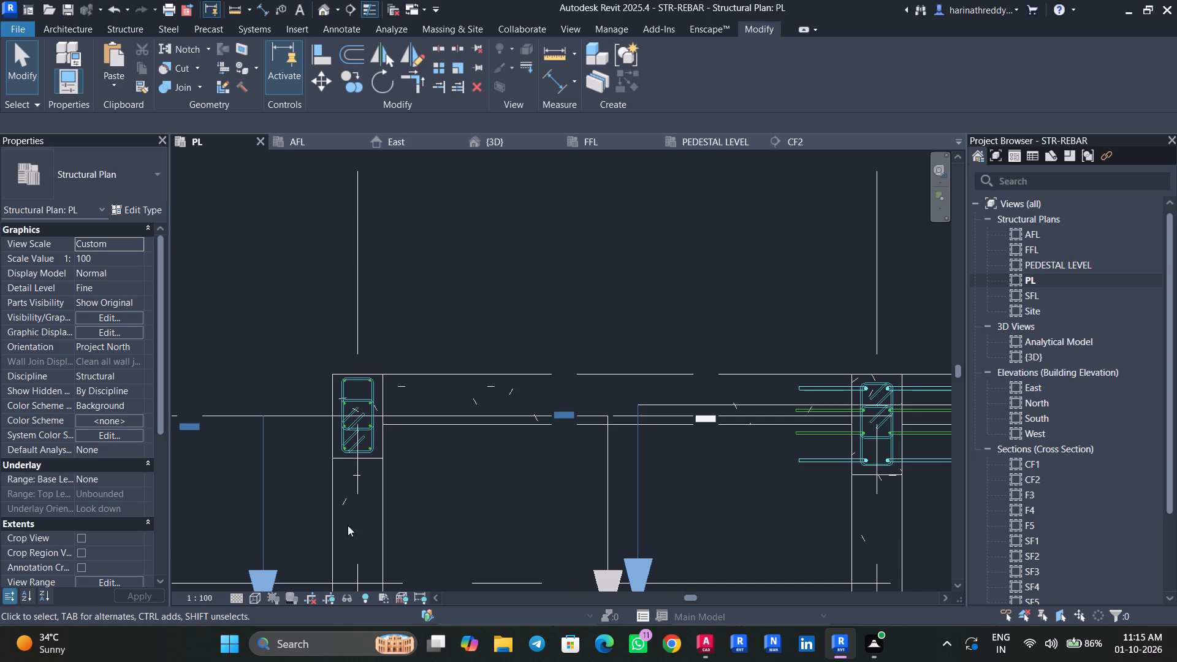
pyautogui.scroll(8, 360, 423)
pyautogui.click(420, 477)
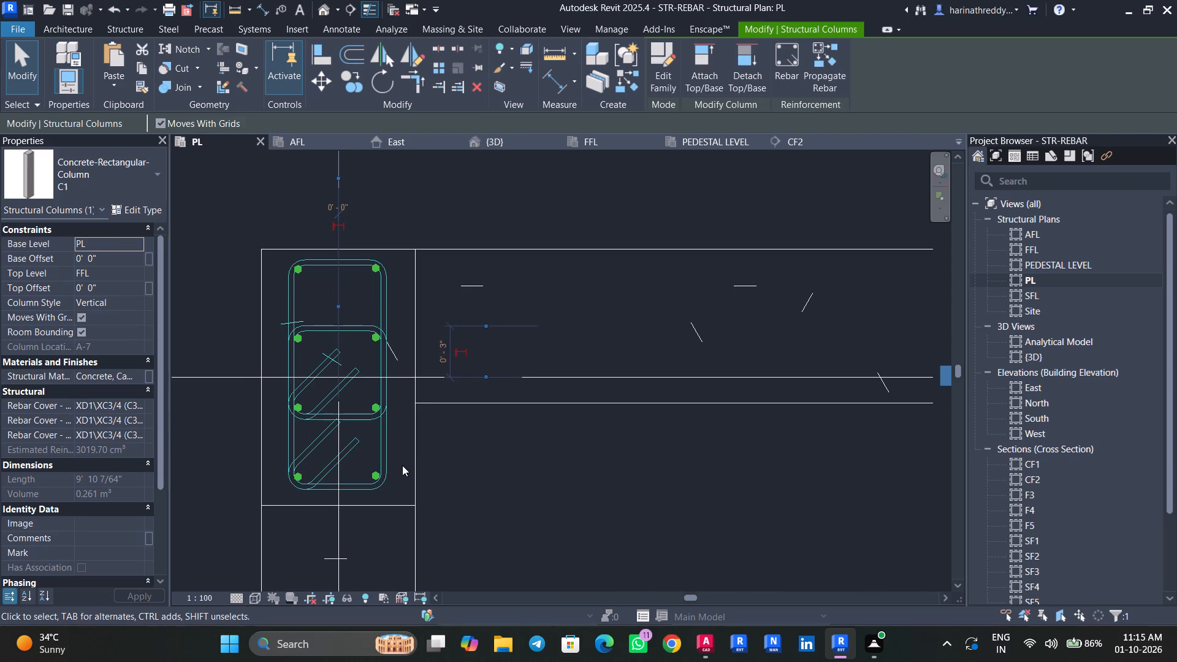
pyautogui.press('Escape')
pyautogui.press('Escape')
pyautogui.click(386, 457)
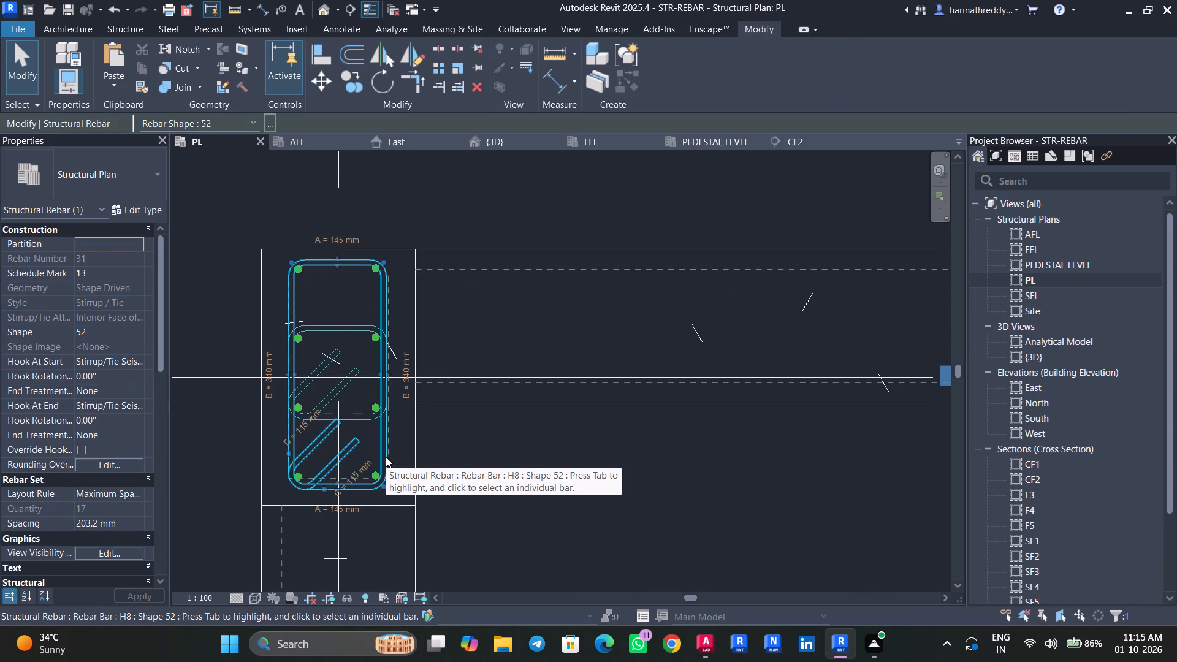
pyautogui.press('Escape')
pyautogui.press('Escape')
pyautogui.press('Escape')
# Create a similar set of 4 H12 straight bars, placed perpendicular to cover, along the west side of column C1 at grid A-7.
pyautogui.scroll(5, 372, 473)
pyautogui.click(375, 475)
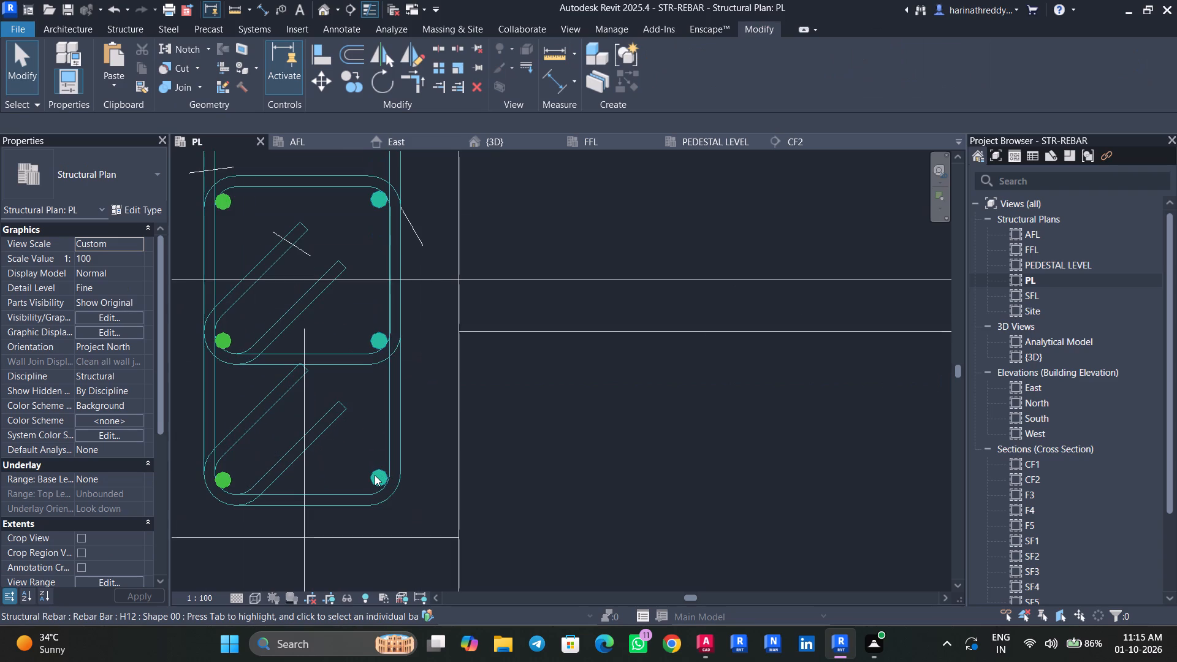
pyautogui.write('CS')
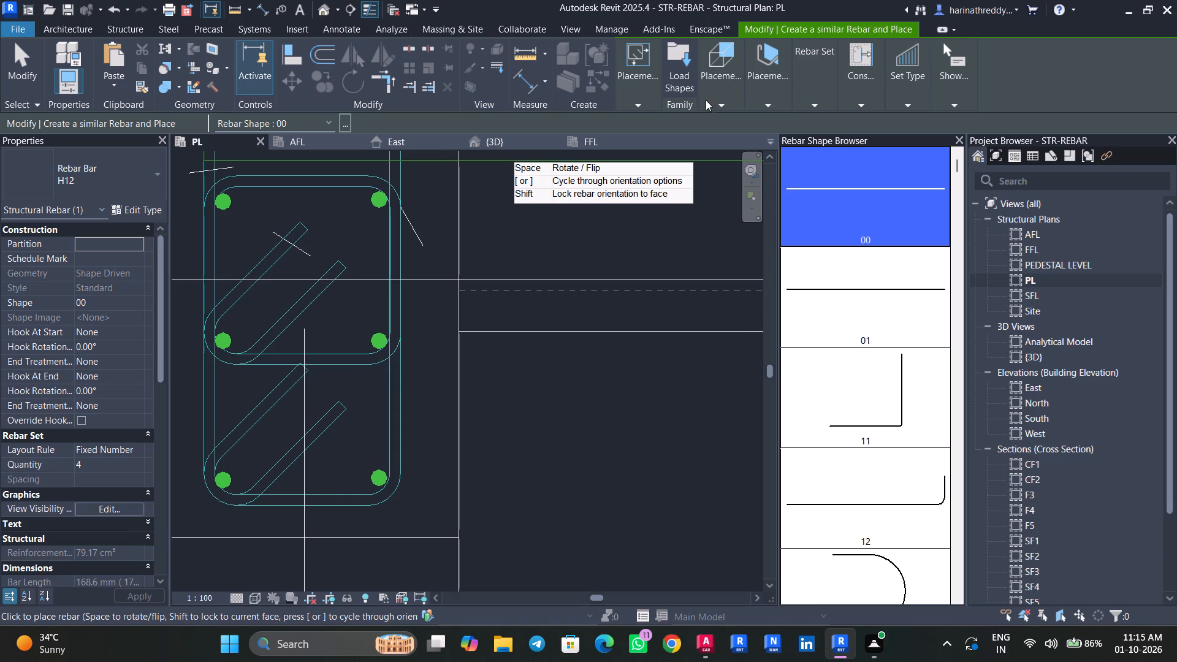
pyautogui.click(761, 100)
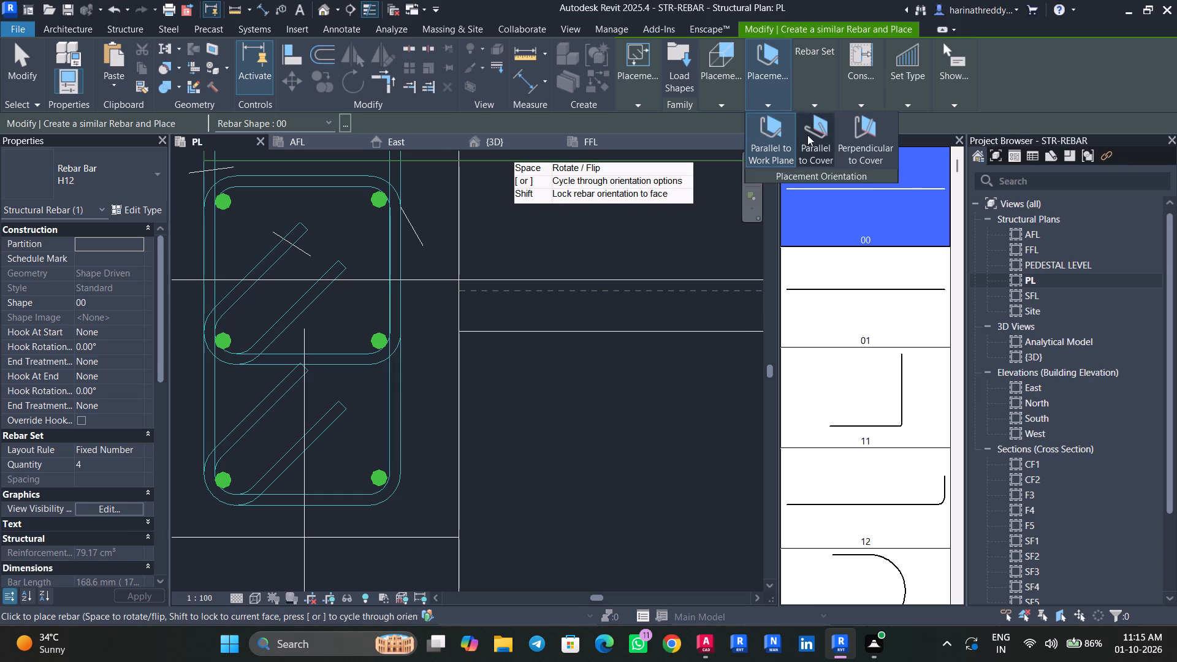
pyautogui.click(864, 154)
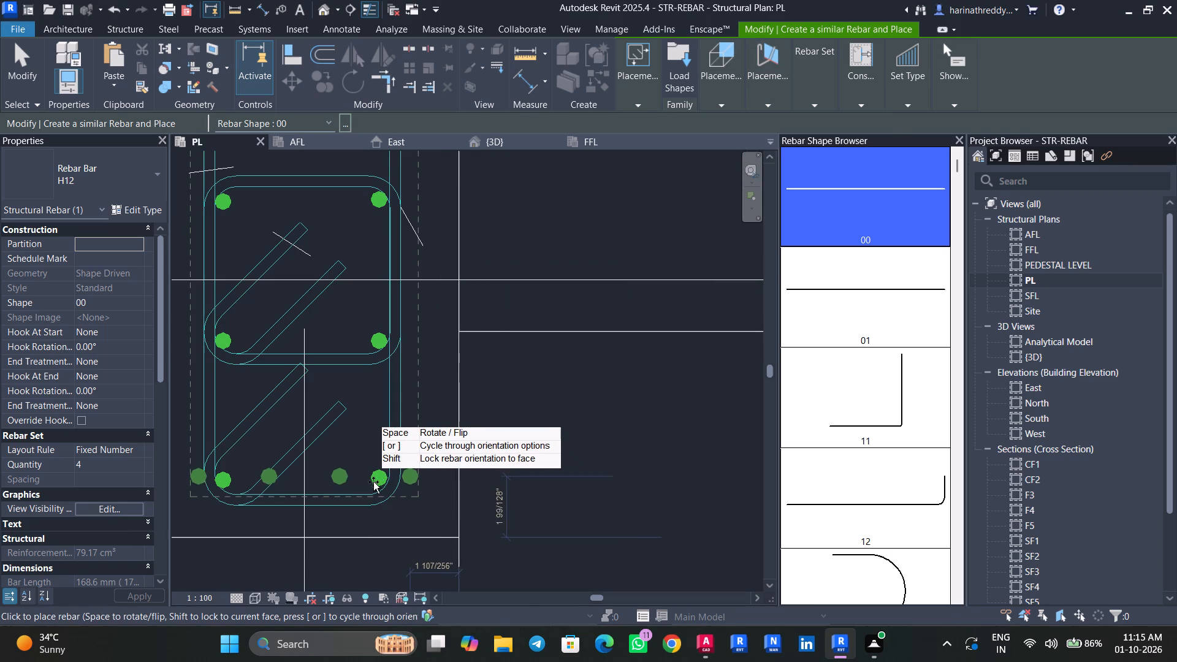
pyautogui.click(219, 465)
pyautogui.press('Escape')
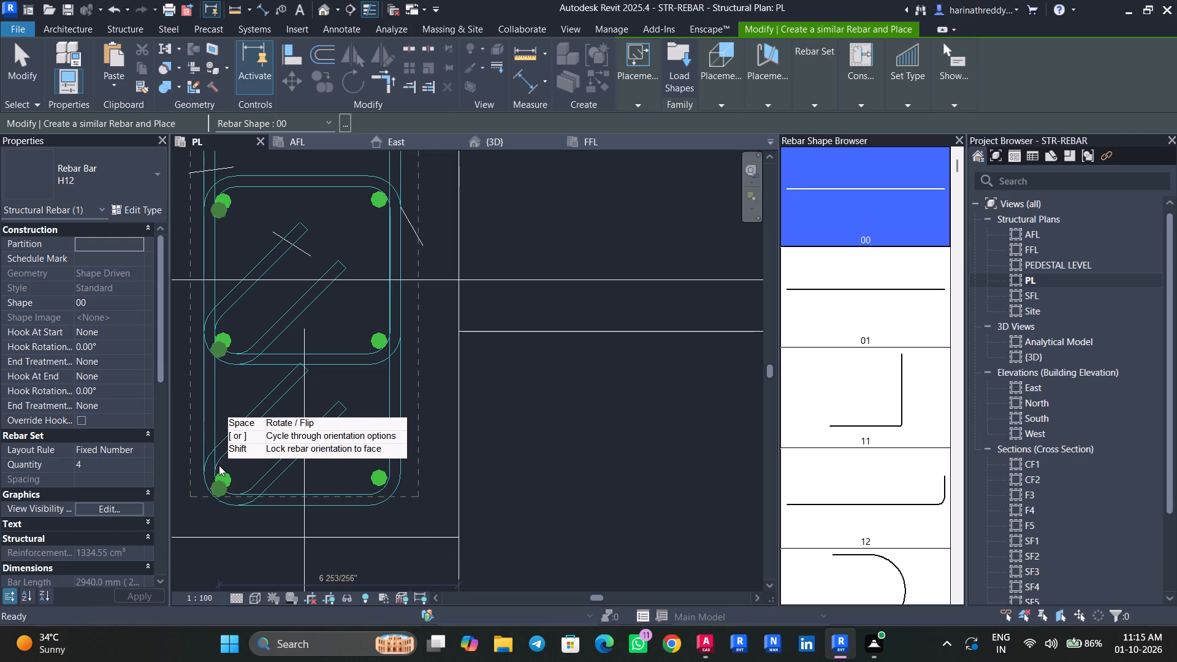
pyautogui.press('Escape')
pyautogui.press('Escape')
pyautogui.press('Escape')
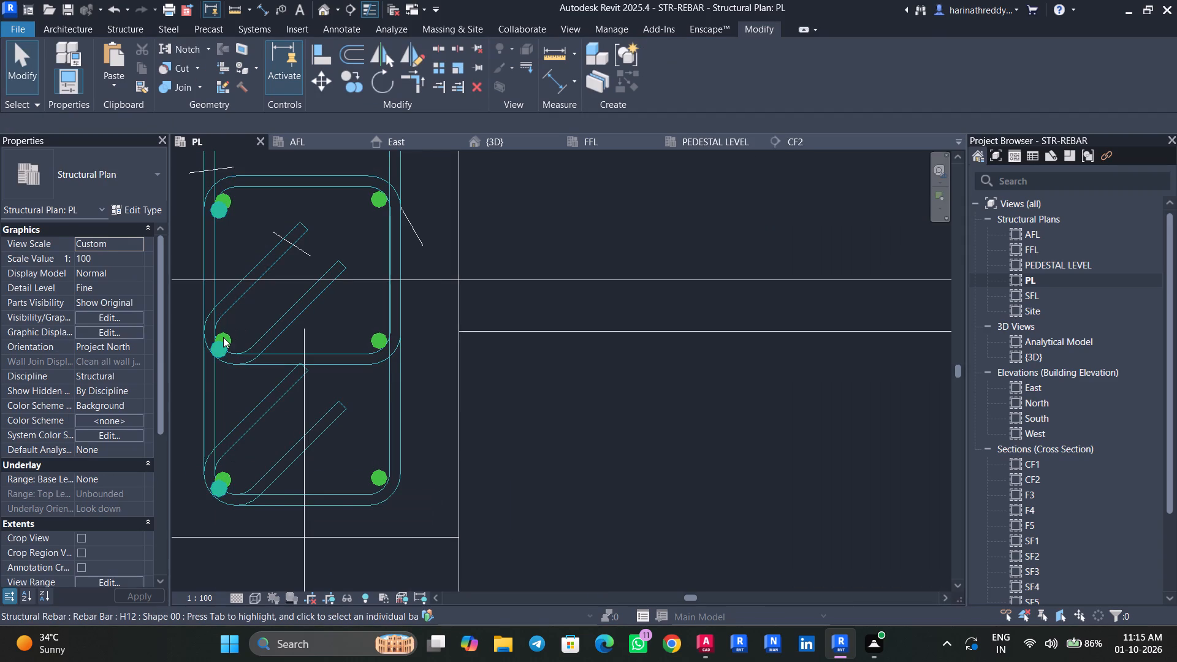
# Shift the new H12 bar set east so it lines up with the column's existing western row of bars.
pyautogui.click(223, 337)
pyautogui.click(218, 482)
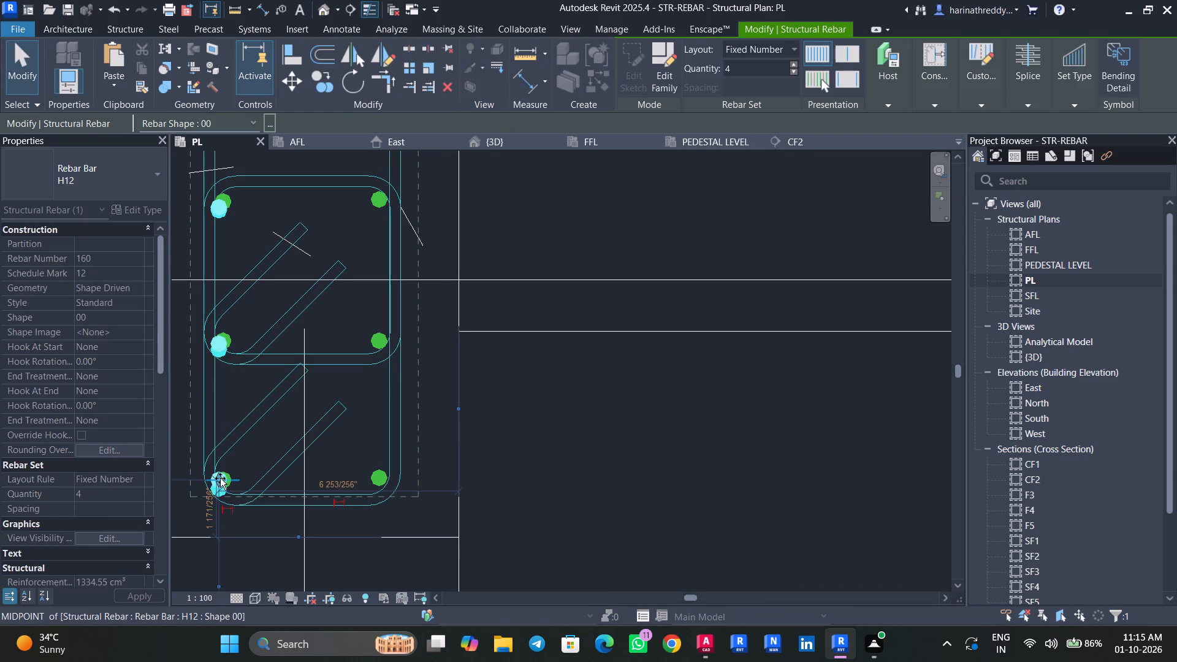
pyautogui.press('Right')
pyautogui.press('Right')
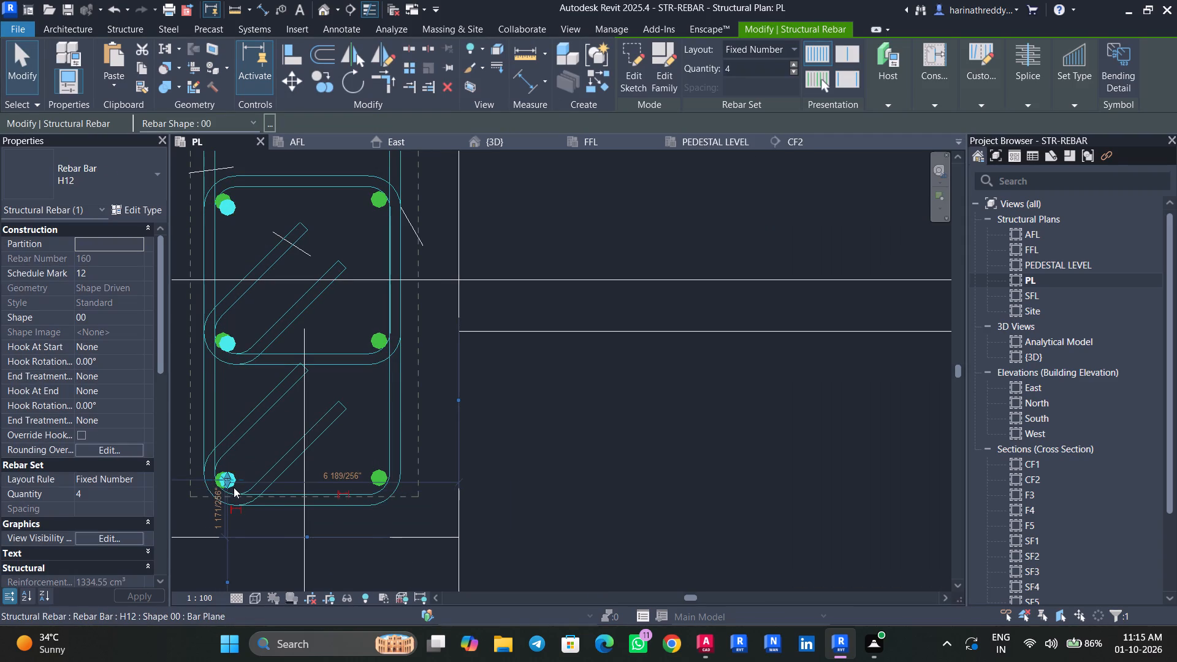
pyautogui.press('Left')
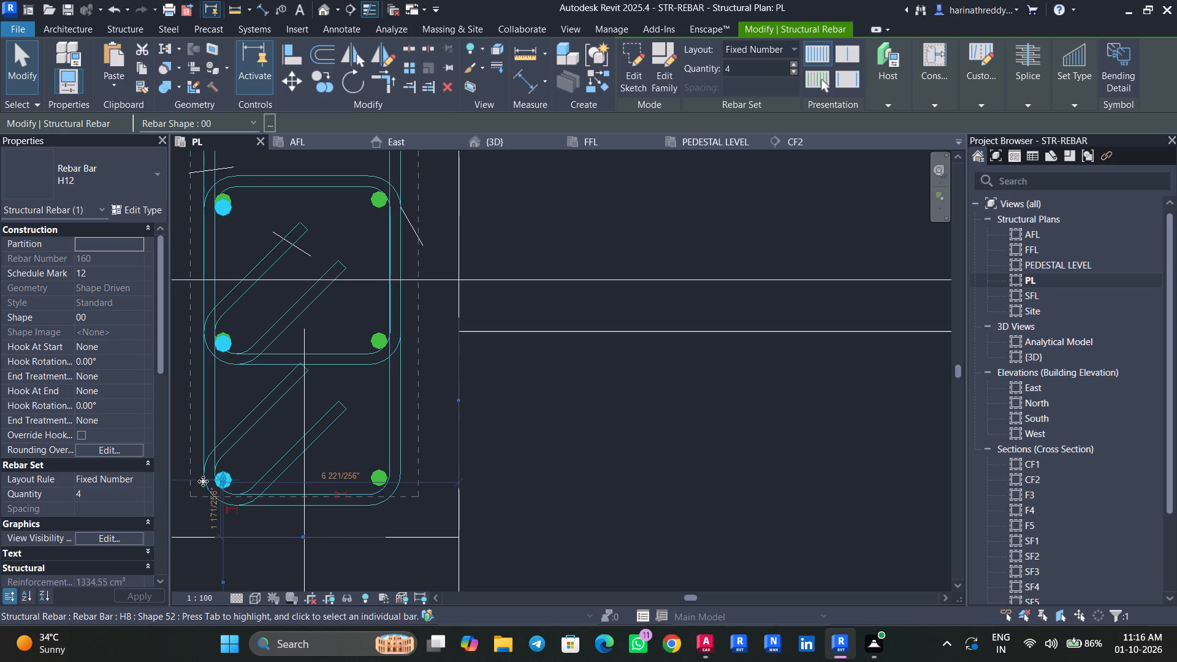
# Nudge the new H12 bar set north so its northernmost bar sits over the existing bar in the outer tie's northwest corner.
pyautogui.scroll(10, 230, 476)
pyautogui.scroll(-9, 235, 461)
pyautogui.moveTo(271, 360); pyautogui.dragTo(283, 585, button='middle')
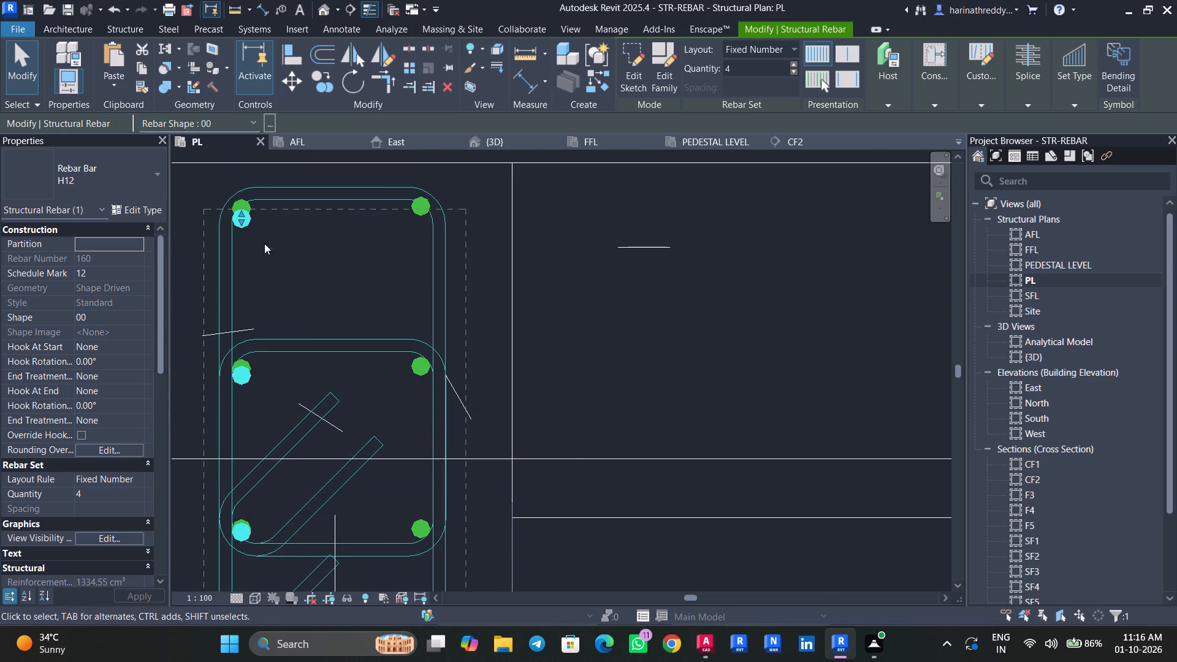
pyautogui.scroll(5, 233, 202)
pyautogui.moveTo(249, 232); pyautogui.dragTo(253, 213)
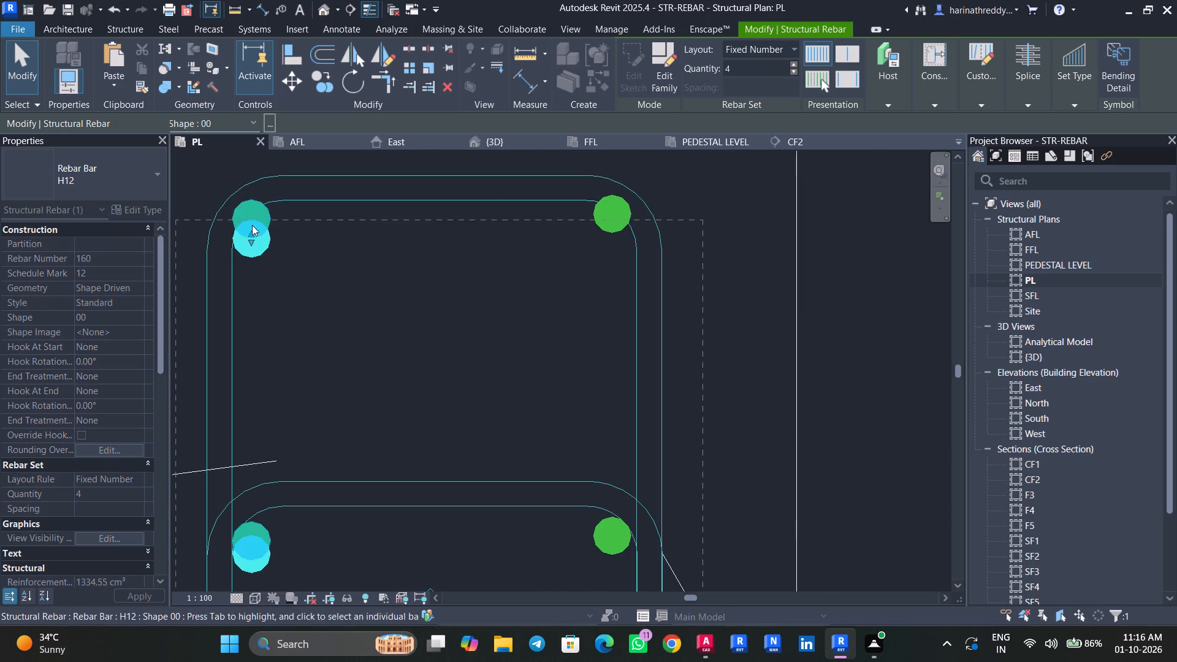
pyautogui.moveTo(250, 232); pyautogui.dragTo(250, 207)
pyautogui.scroll(5, 251, 230)
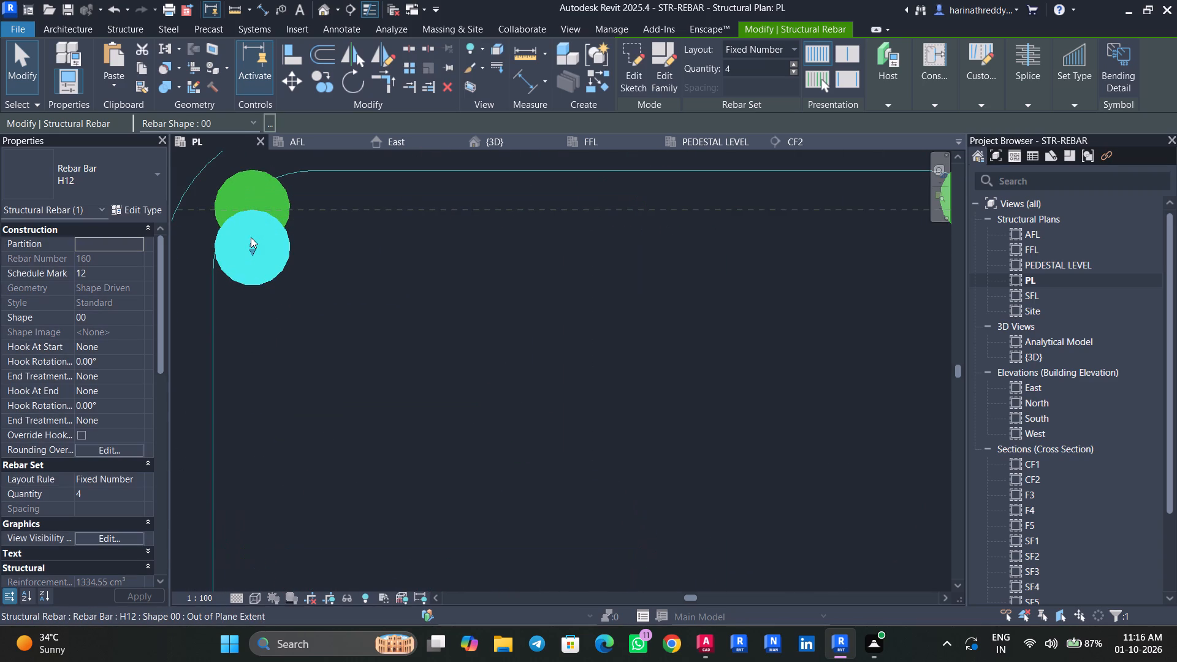
pyautogui.moveTo(253, 242); pyautogui.dragTo(254, 198)
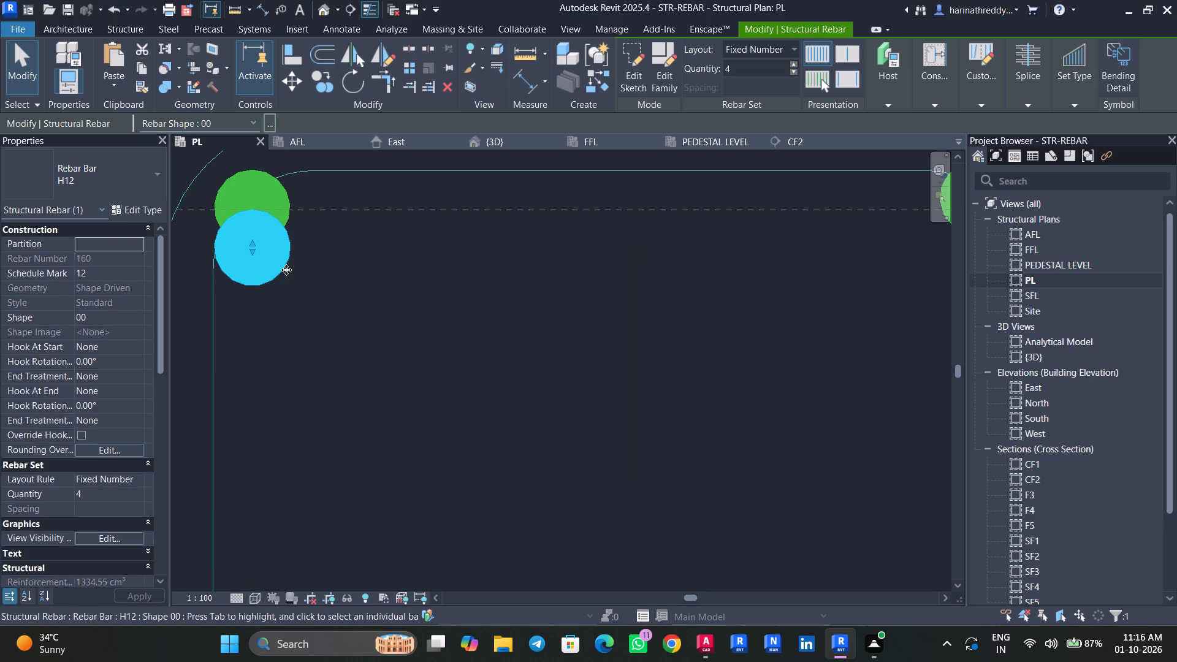
pyautogui.press('Up')
pyautogui.press('Up')
pyautogui.press('Up')
pyautogui.press('Up')
pyautogui.press('Up')
pyautogui.press('Up')
pyautogui.press('Up')
pyautogui.press('Up')
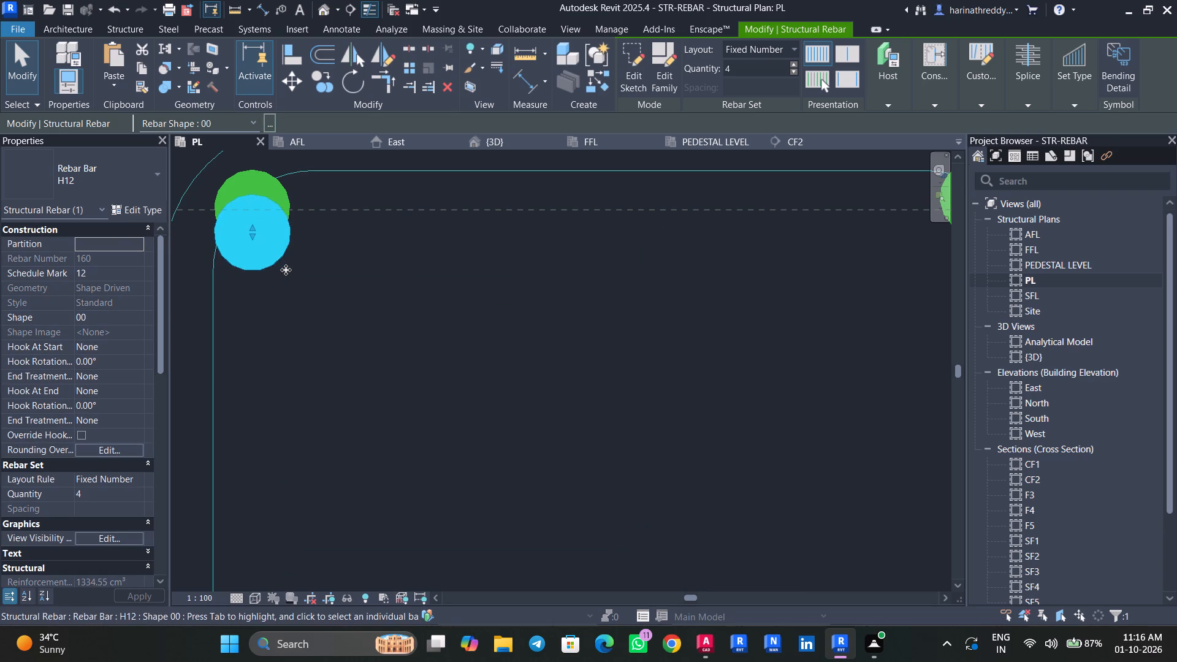
pyautogui.press('Up')
pyautogui.press('Up')
pyautogui.press('Up')
pyautogui.press('Up')
pyautogui.press('Up')
pyautogui.press('Up')
pyautogui.press('Up')
pyautogui.press('Up')
pyautogui.press('Up')
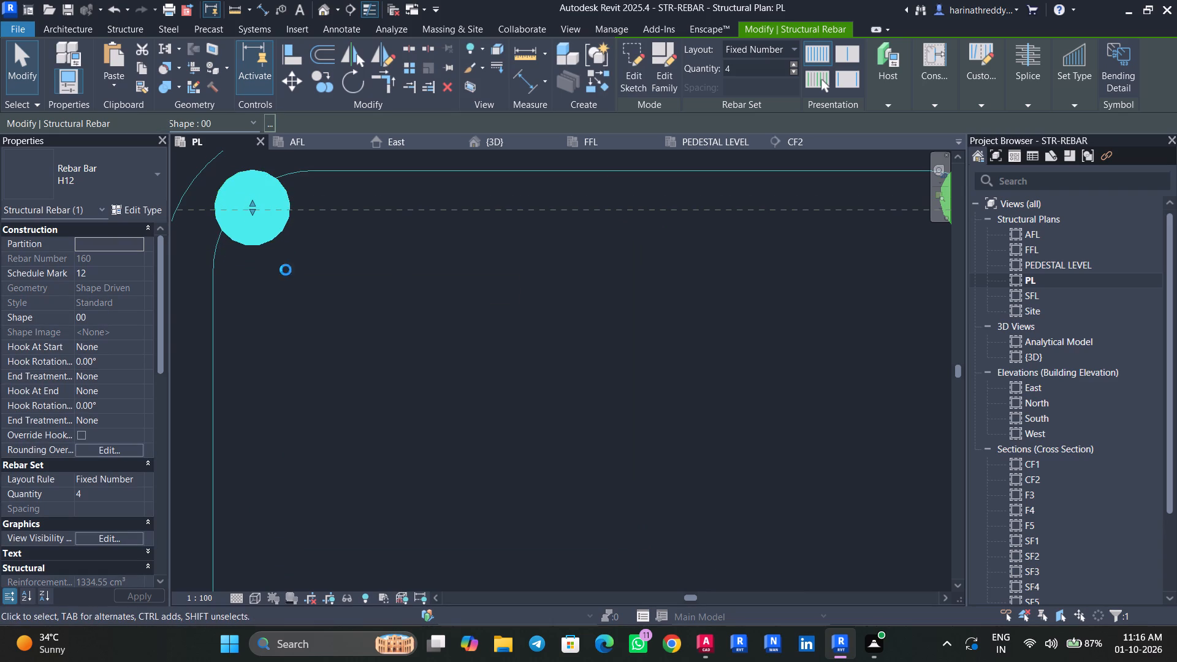
pyautogui.press('Down')
pyautogui.press('Escape')
# Stretch the north side of the outer H8 tie slightly north, giving leg B a length of 345 mm.
pyautogui.scroll(1, 319, 289)
pyautogui.scroll(-10, 319, 289)
pyautogui.scroll(2, 323, 298)
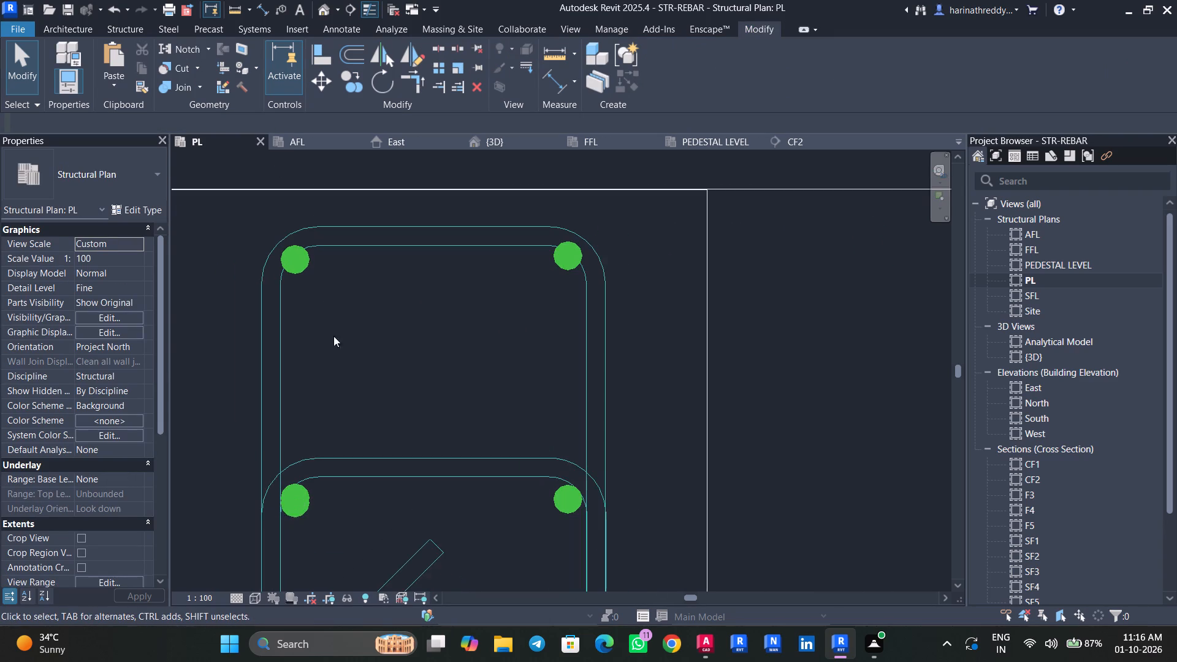
pyautogui.moveTo(341, 357); pyautogui.dragTo(343, 329, button='middle')
pyautogui.press('Escape')
pyautogui.click(359, 218)
pyautogui.scroll(6, 287, 204)
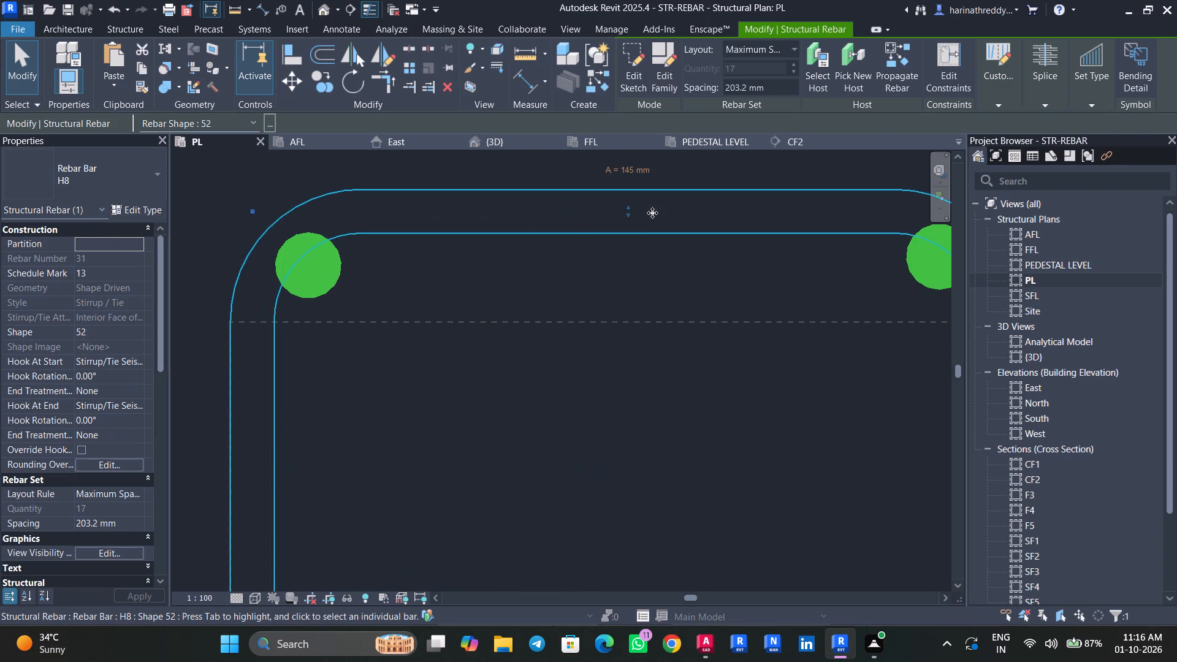
pyautogui.moveTo(631, 203); pyautogui.dragTo(630, 193)
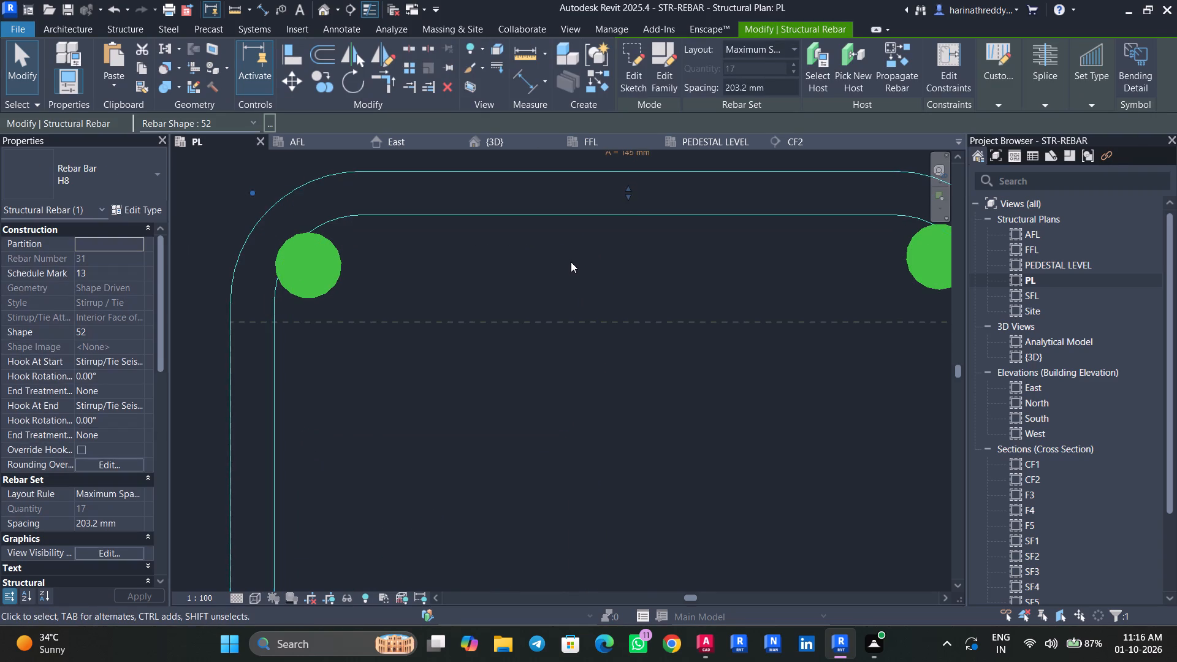
# Pull the south end of the older western H12 bar set north so its last bar coincides with the new set's bar.
pyautogui.scroll(-7, 571, 262)
pyautogui.moveTo(598, 326); pyautogui.dragTo(587, 181, button='middle')
pyautogui.moveTo(591, 308); pyautogui.dragTo(591, 127, button='middle')
pyautogui.moveTo(528, 460); pyautogui.dragTo(526, 352, button='middle')
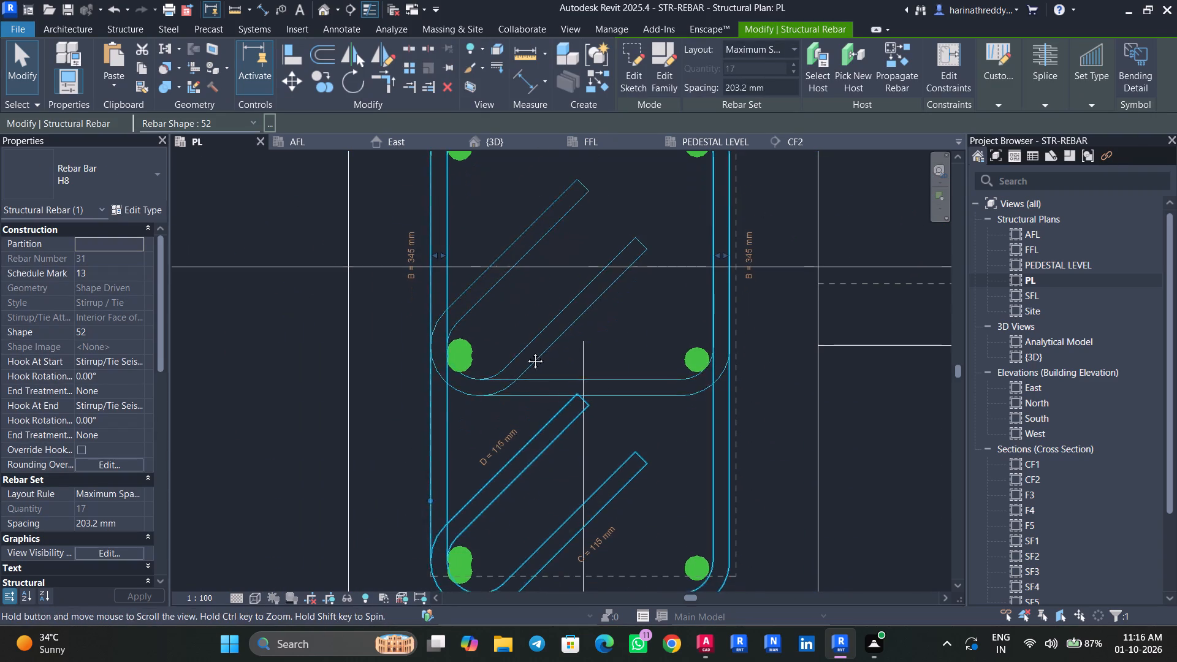
pyautogui.moveTo(526, 352); pyautogui.dragTo(526, 331, button='middle')
pyautogui.press('Escape')
pyautogui.press('Escape')
pyautogui.click(466, 451)
pyautogui.scroll(7, 463, 449)
pyautogui.scroll(-1, 457, 443)
pyautogui.scroll(3, 457, 443)
pyautogui.press('Escape')
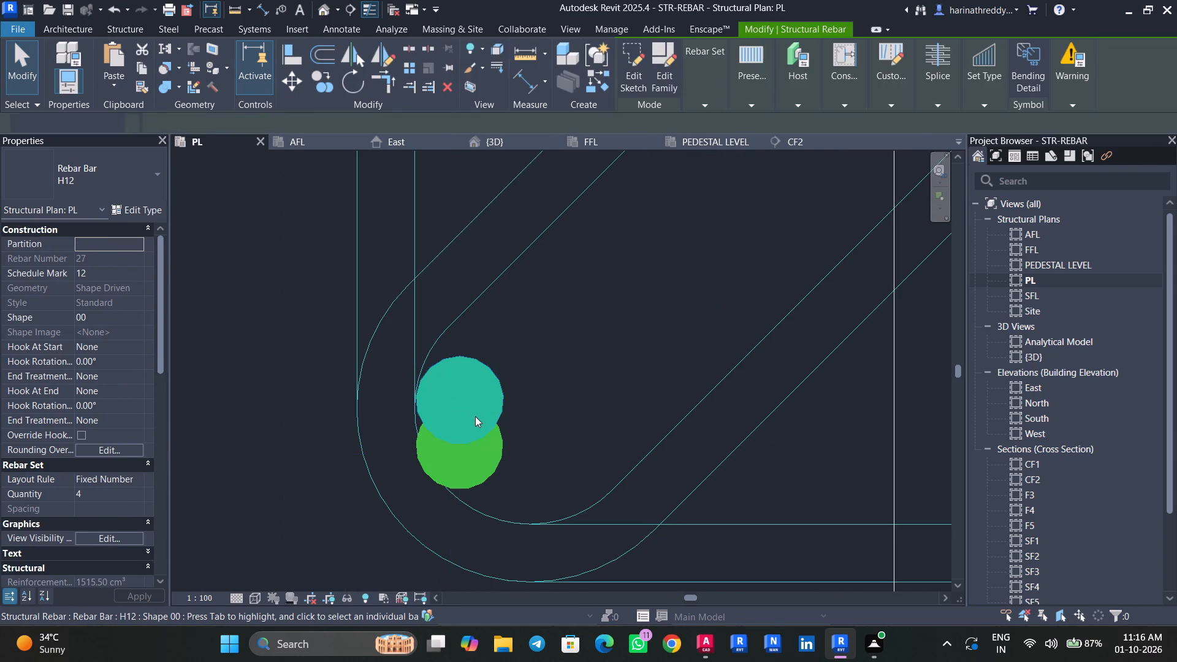
pyautogui.click(481, 412)
pyautogui.scroll(-5, 511, 427)
pyautogui.press('Escape')
pyautogui.click(498, 447)
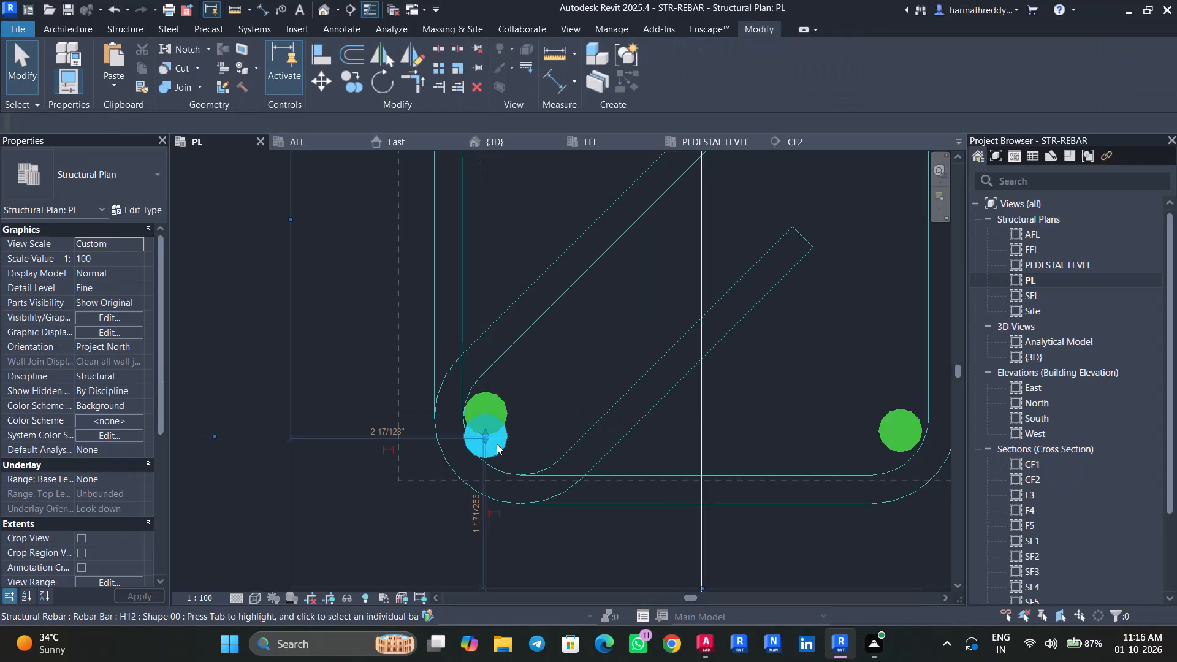
pyautogui.moveTo(486, 430); pyautogui.dragTo(485, 412)
pyautogui.scroll(-7, 584, 406)
pyautogui.moveTo(592, 388); pyautogui.dragTo(547, 475, button='middle')
pyautogui.scroll(1, 547, 475)
pyautogui.scroll(-4, 547, 468)
pyautogui.press('Escape')
pyautogui.press('Escape')
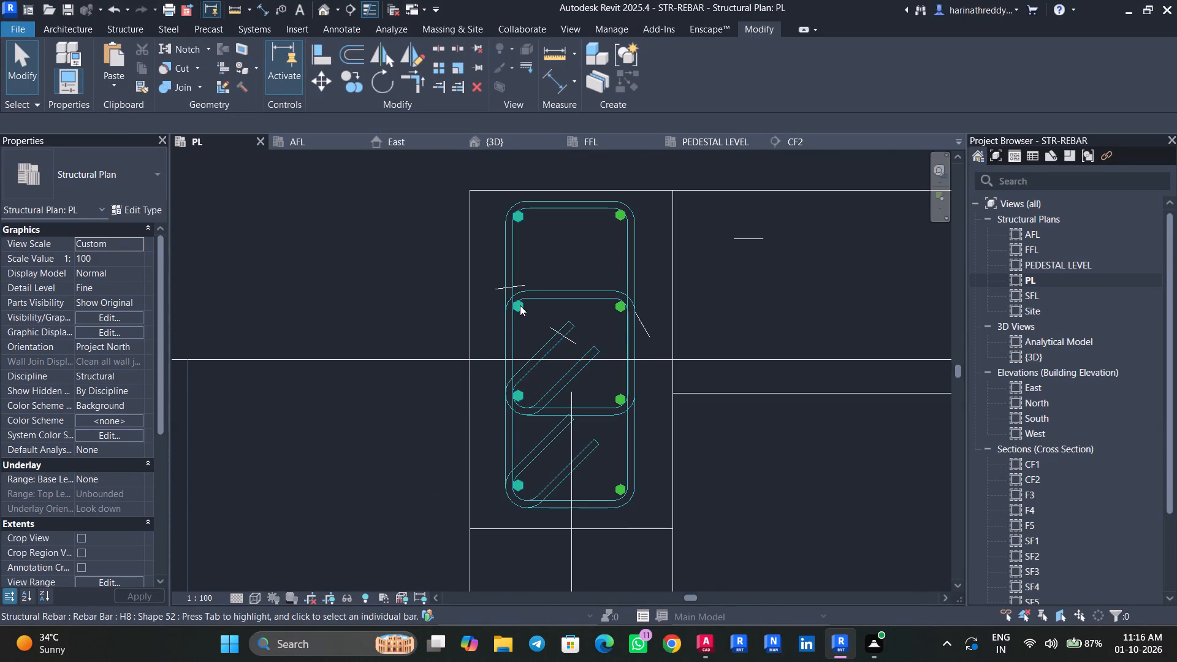
# Select all H12 rebar instances and set them to show unobscured in the {3D} view.
pyautogui.click(520, 305)
pyautogui.write('SA')
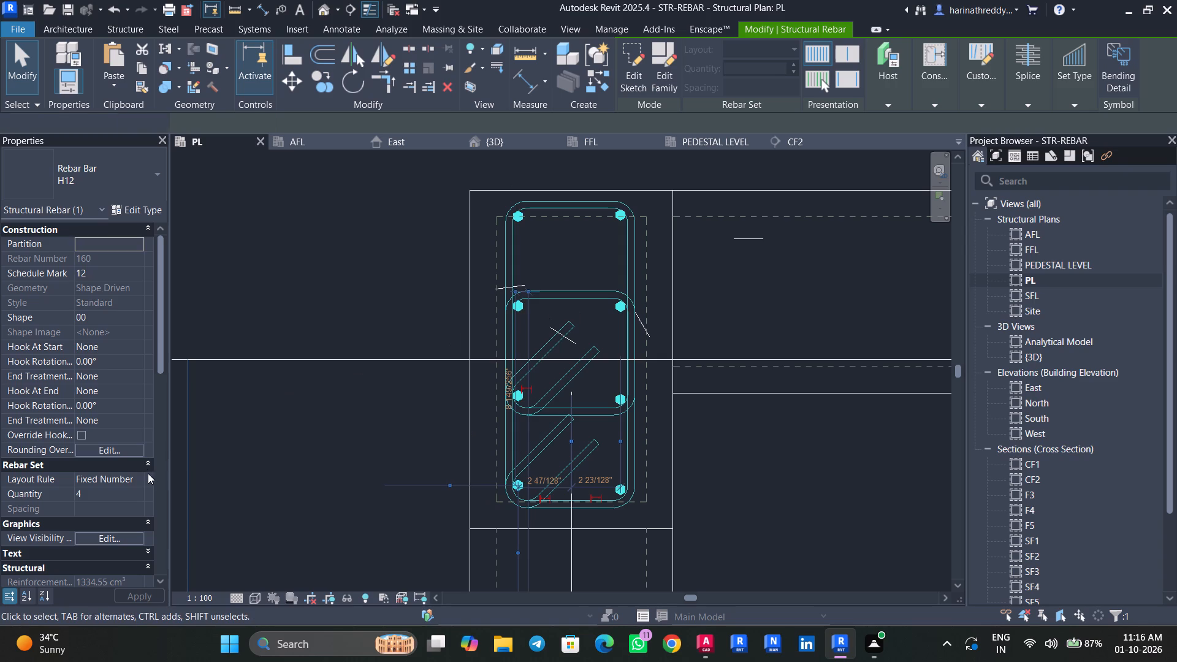
pyautogui.click(109, 533)
pyautogui.click(717, 284)
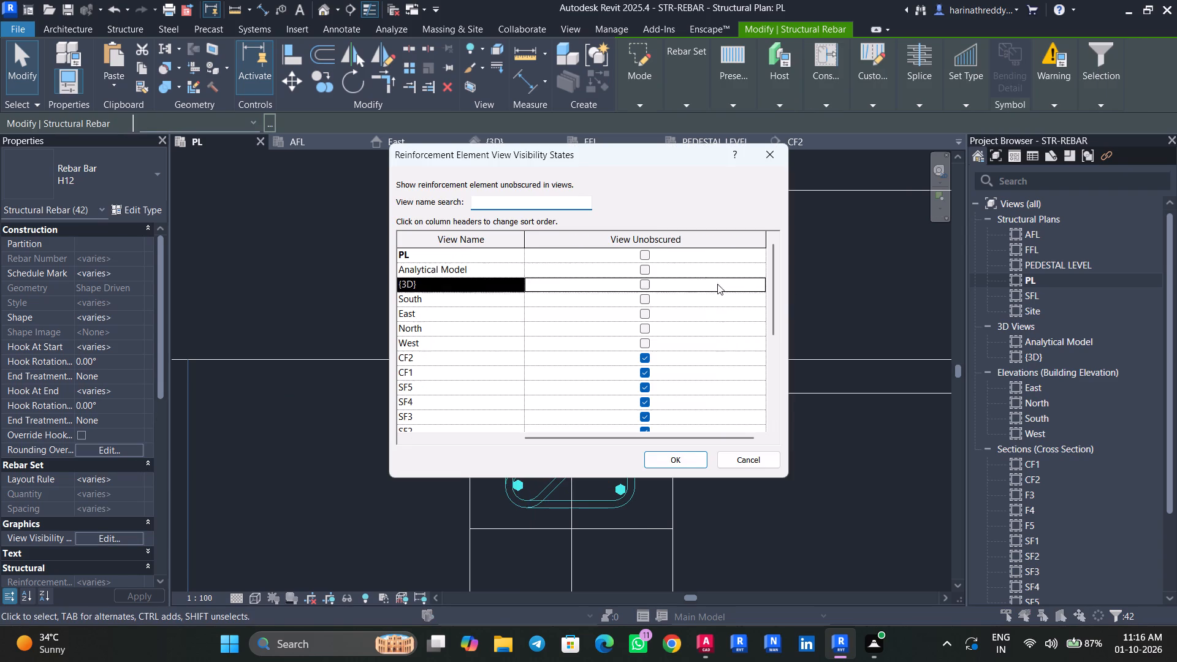
pyautogui.click(644, 281)
pyautogui.click(682, 460)
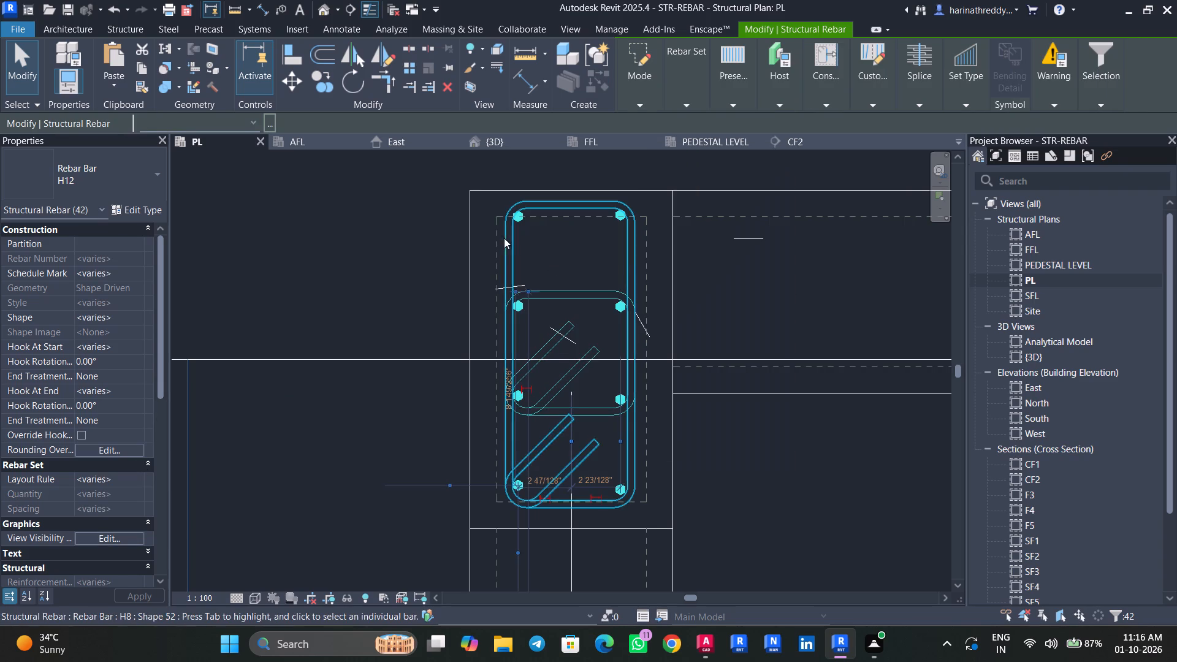
# In the {3D} view, extend the bottom of the four-bar H12 set at grid A-7 into the cage below, giving A about 3187 mm.
pyautogui.scroll(-20, 442, 281)
pyautogui.scroll(-1, 442, 281)
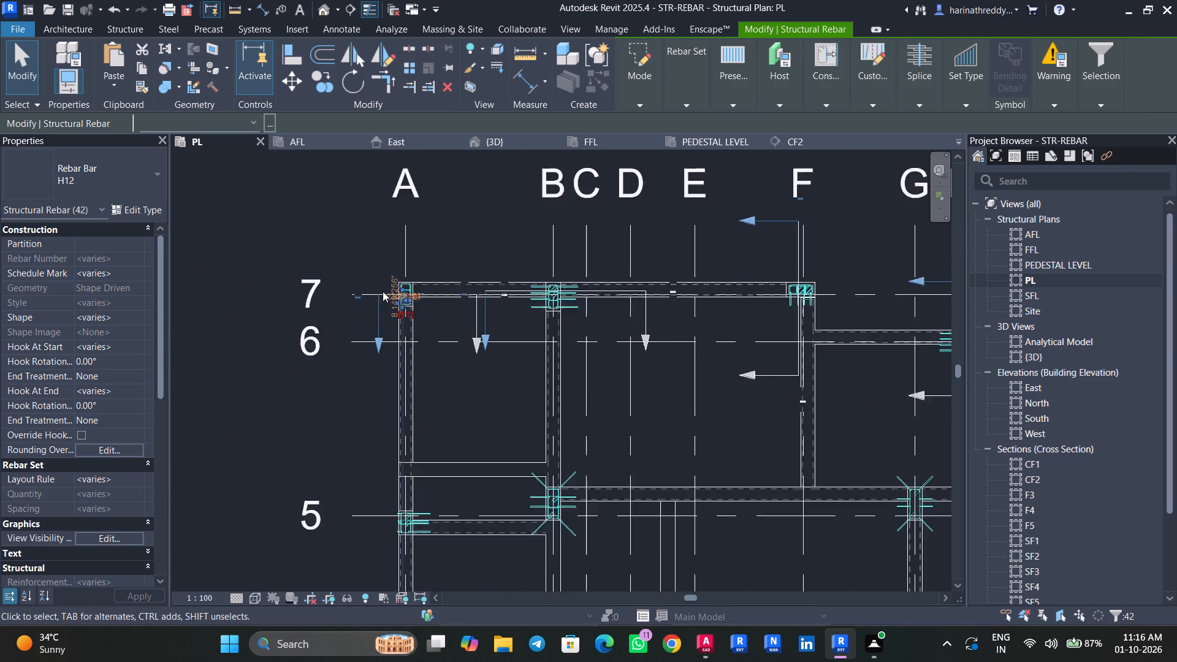
pyautogui.click(490, 142)
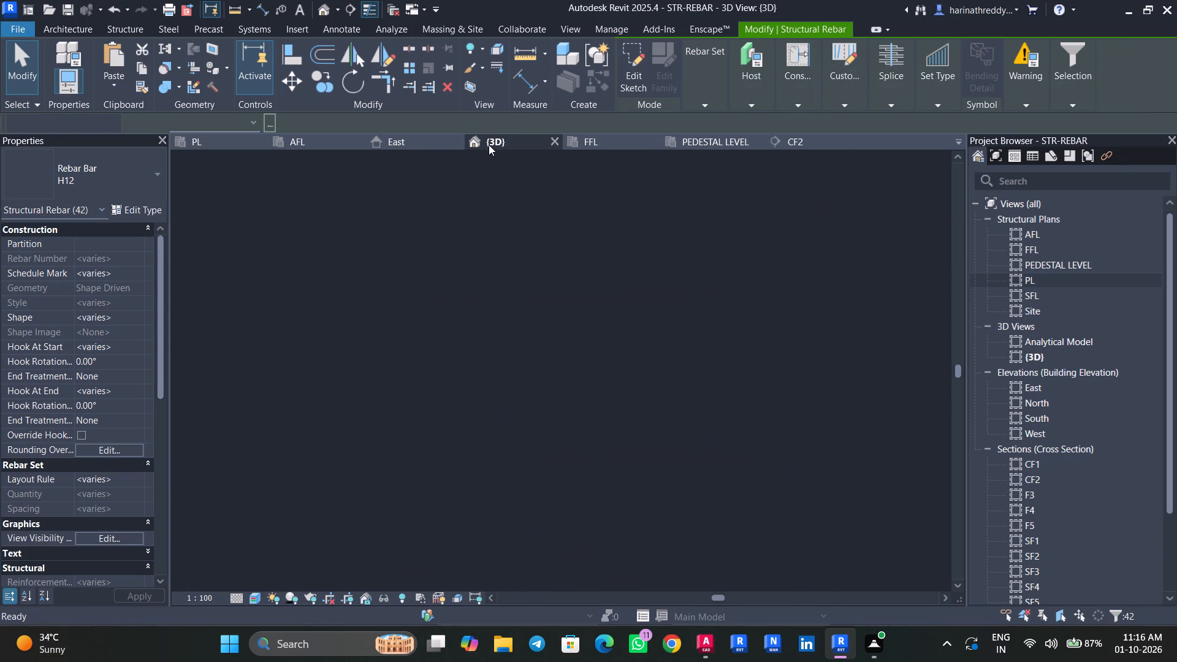
pyautogui.scroll(-10, 364, 316)
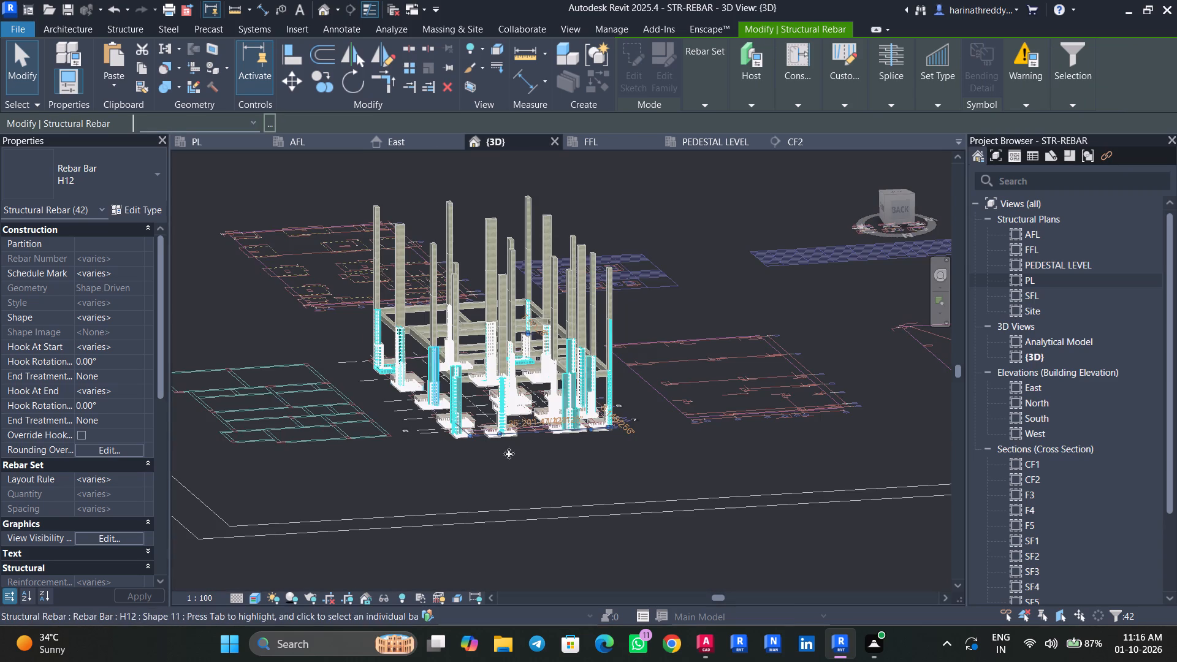
pyautogui.scroll(-1, 610, 428)
pyautogui.scroll(9, 611, 428)
pyautogui.scroll(6, 616, 286)
pyautogui.scroll(4, 615, 226)
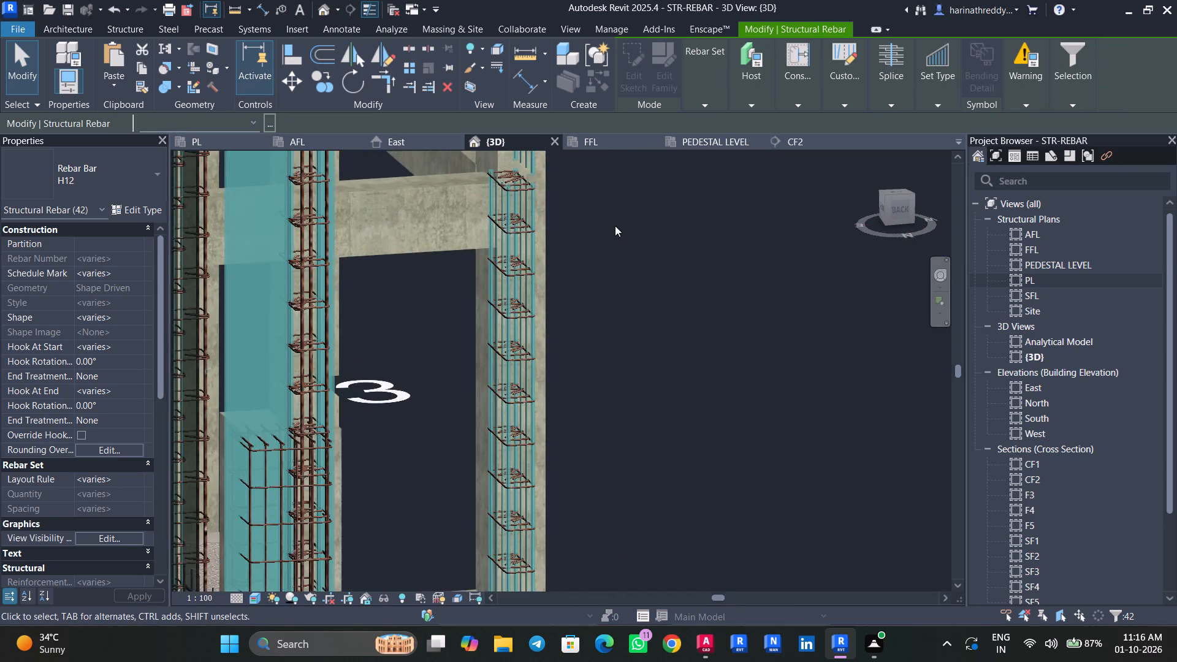
pyautogui.moveTo(615, 226); pyautogui.dragTo(645, 516, button='middle')
pyautogui.press('Escape')
pyautogui.press('Escape')
pyautogui.click(566, 455)
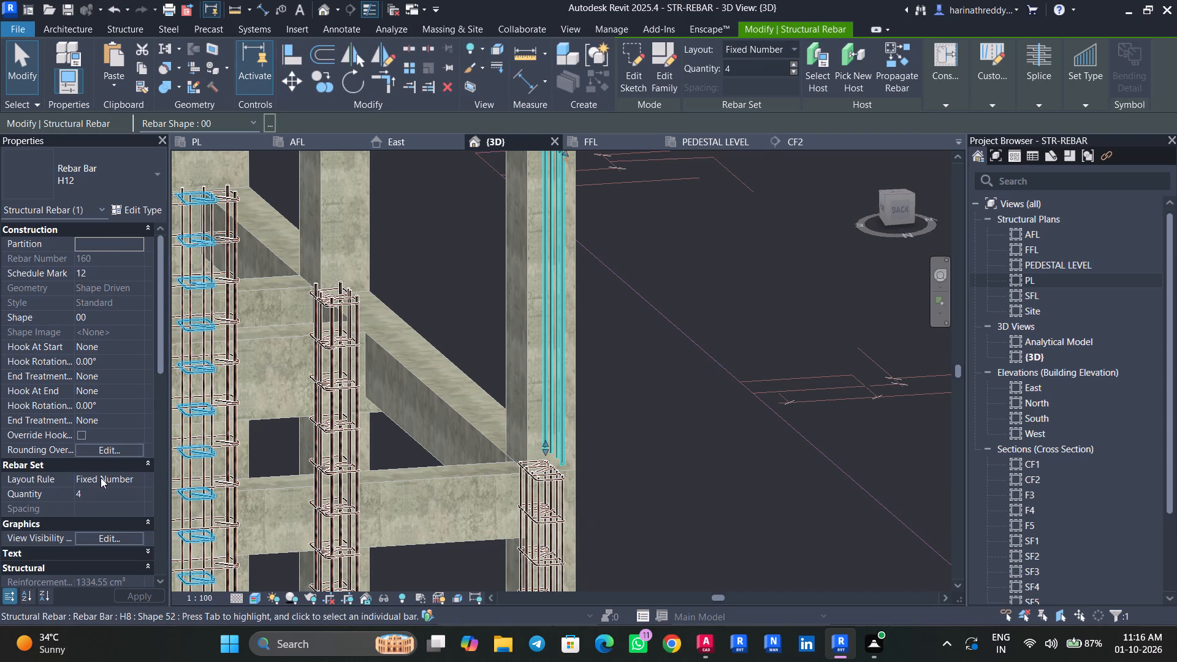
pyautogui.scroll(-5, 101, 477)
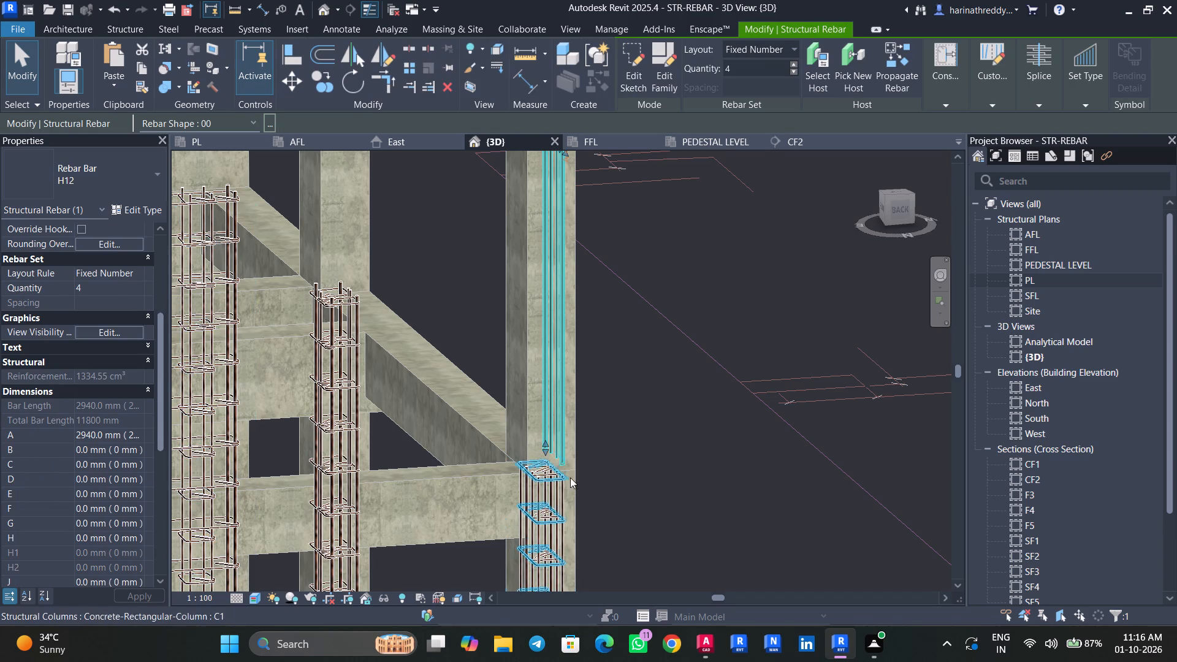
pyautogui.moveTo(544, 455); pyautogui.dragTo(549, 500)
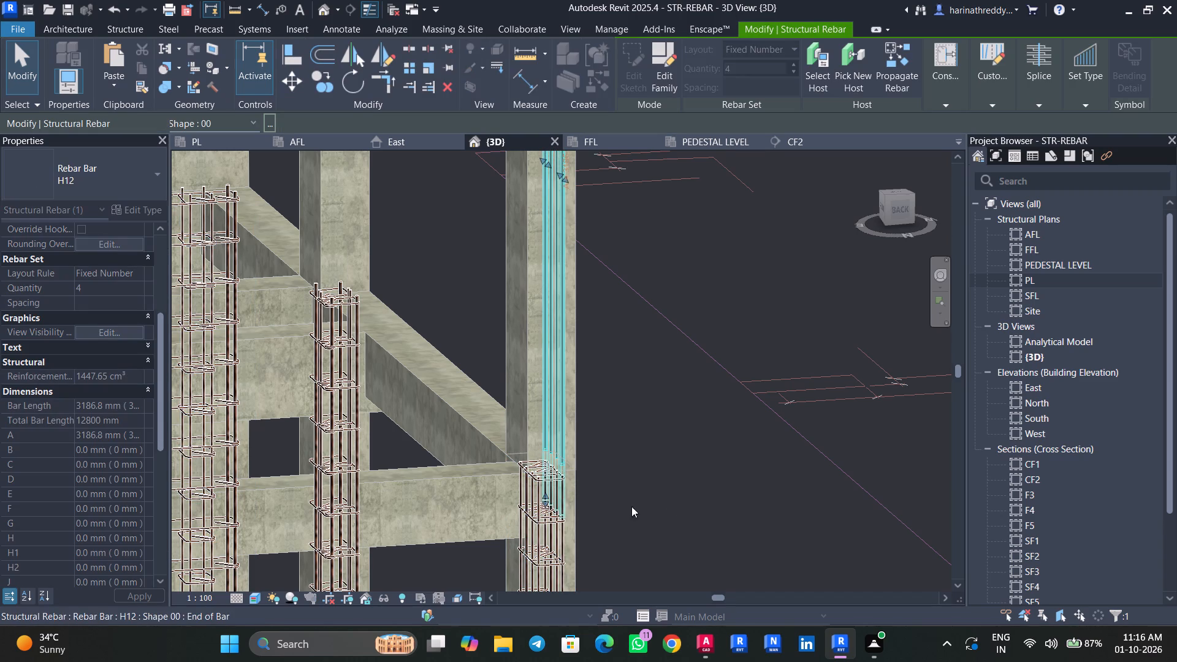
pyautogui.keyDown('shift'); pyautogui.moveTo(729, 502); pyautogui.dragTo(596, 525, button='middle'); pyautogui.keyUp('shift')
pyautogui.scroll(5, 573, 488)
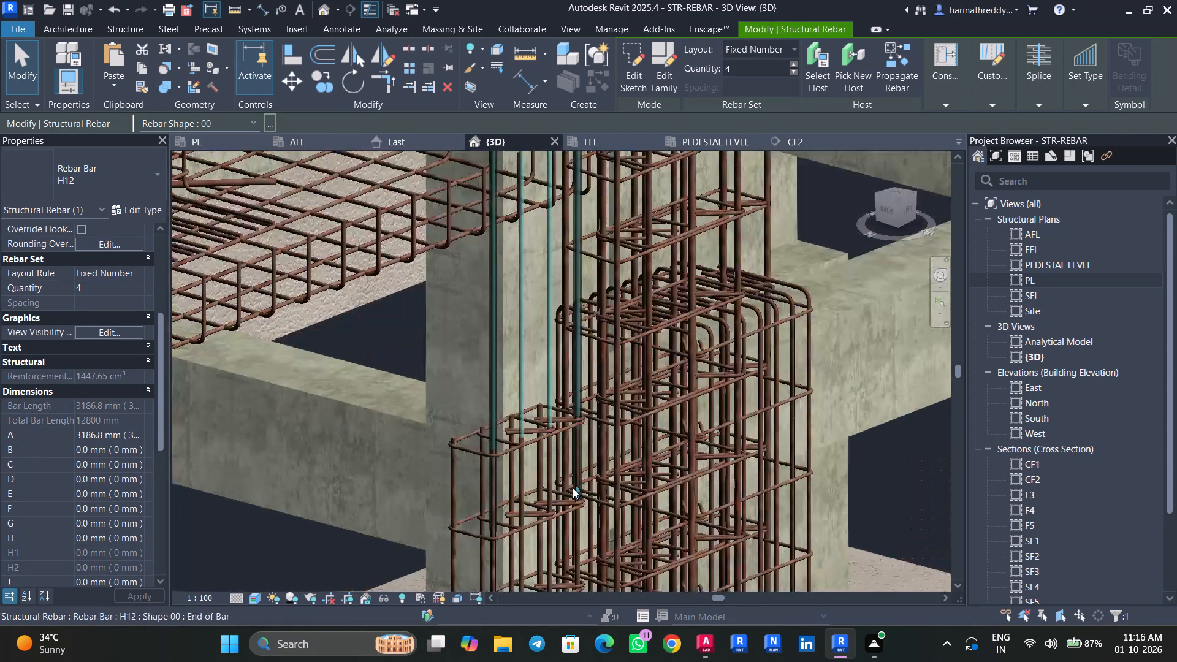
pyautogui.scroll(4, 558, 498)
pyautogui.keyDown('shift'); pyautogui.moveTo(541, 469); pyautogui.dragTo(555, 485, button='middle'); pyautogui.keyUp('shift')
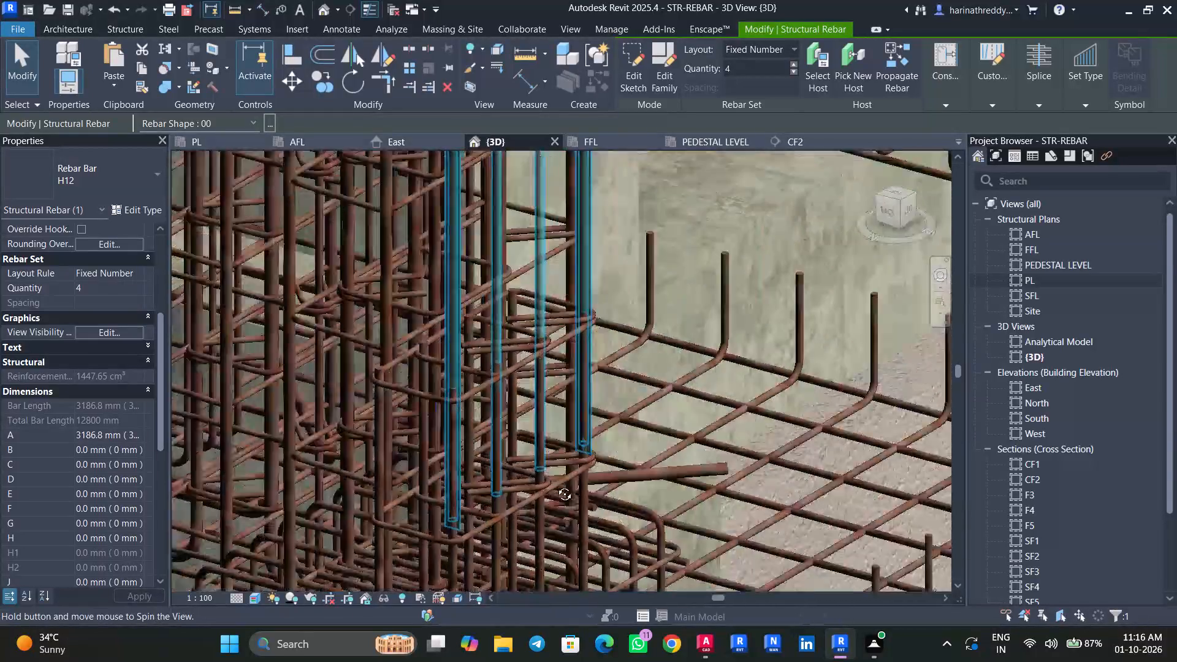
pyautogui.keyDown('shift'); pyautogui.moveTo(555, 485); pyautogui.dragTo(558, 477, button='middle'); pyautogui.keyUp('shift')
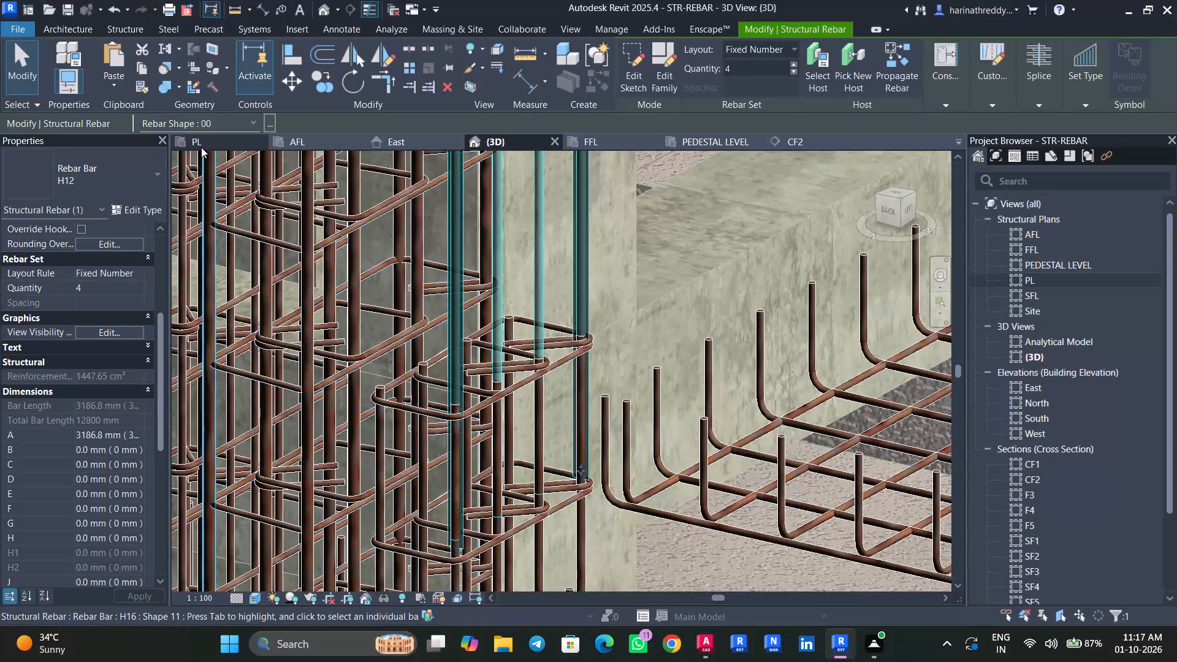
# In the PL view, pull the western H12 set's south end north so its last bar sits just north of the existing bar.
pyautogui.click(201, 147)
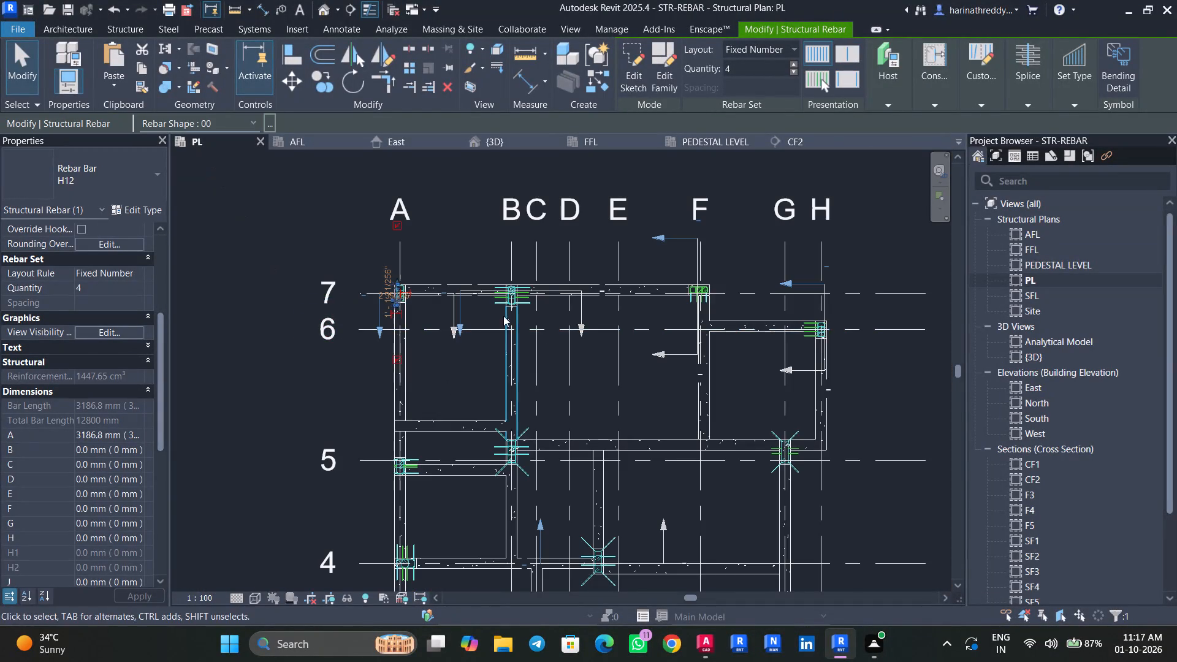
pyautogui.scroll(1, 500, 306)
pyautogui.scroll(-1, 500, 306)
pyautogui.scroll(12, 500, 306)
pyautogui.scroll(-1, 387, 306)
pyautogui.scroll(13, 387, 306)
pyautogui.press('Escape')
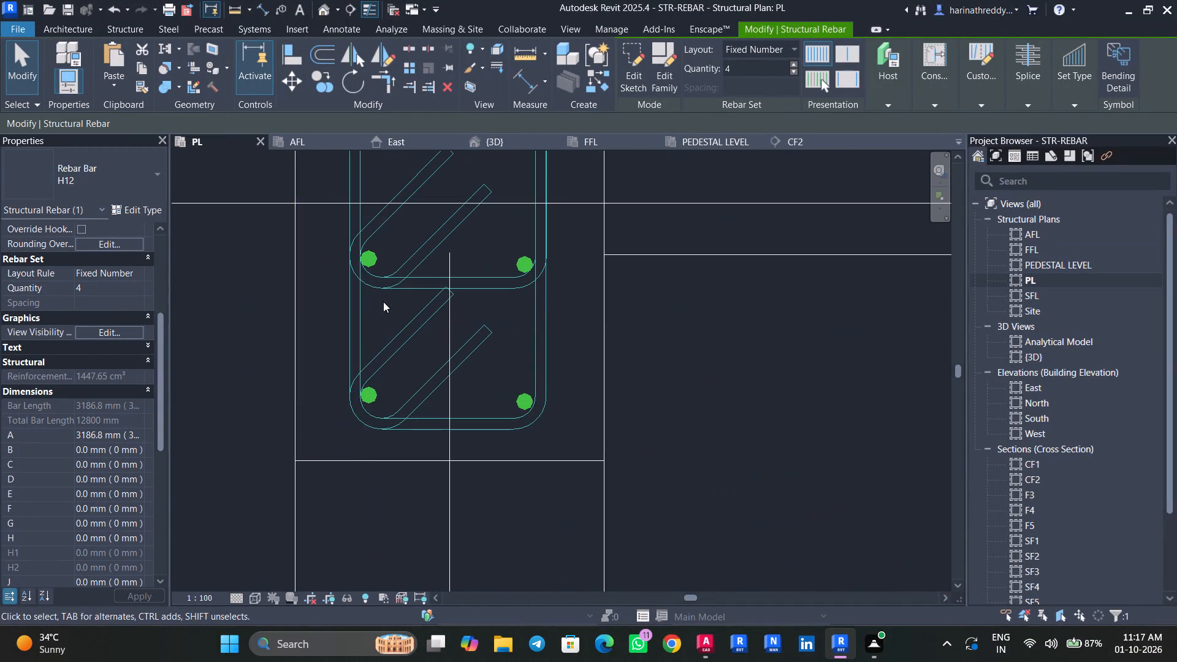
pyautogui.press('Escape')
pyautogui.click(371, 258)
pyautogui.scroll(4, 369, 386)
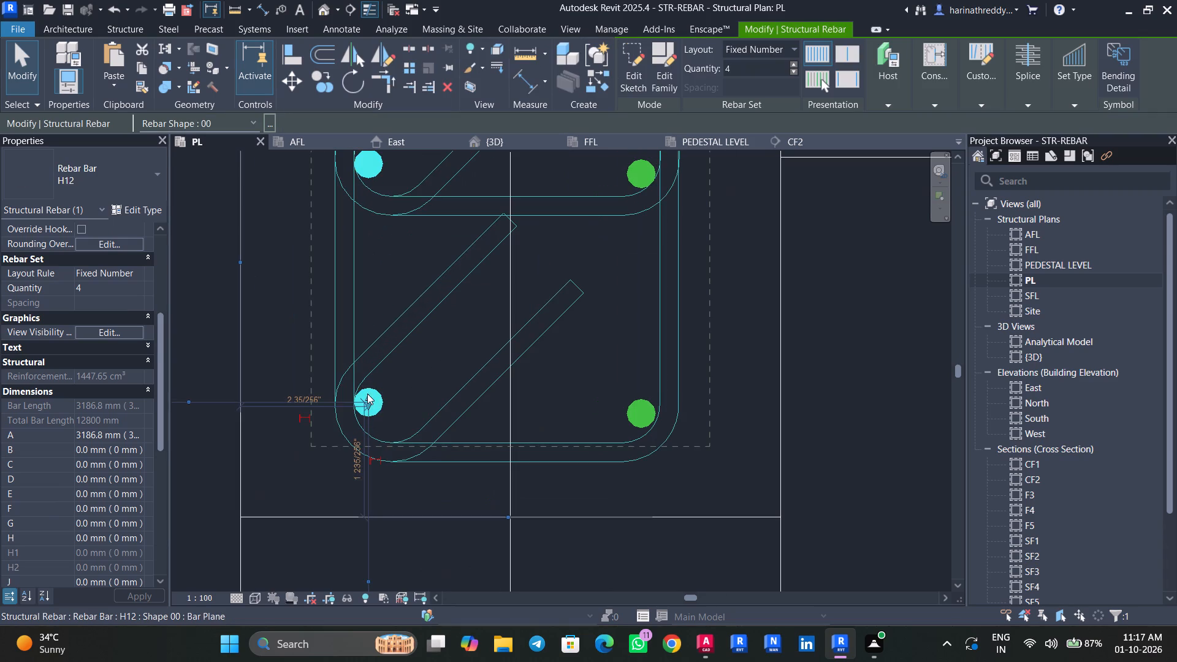
pyautogui.moveTo(367, 394); pyautogui.dragTo(367, 377)
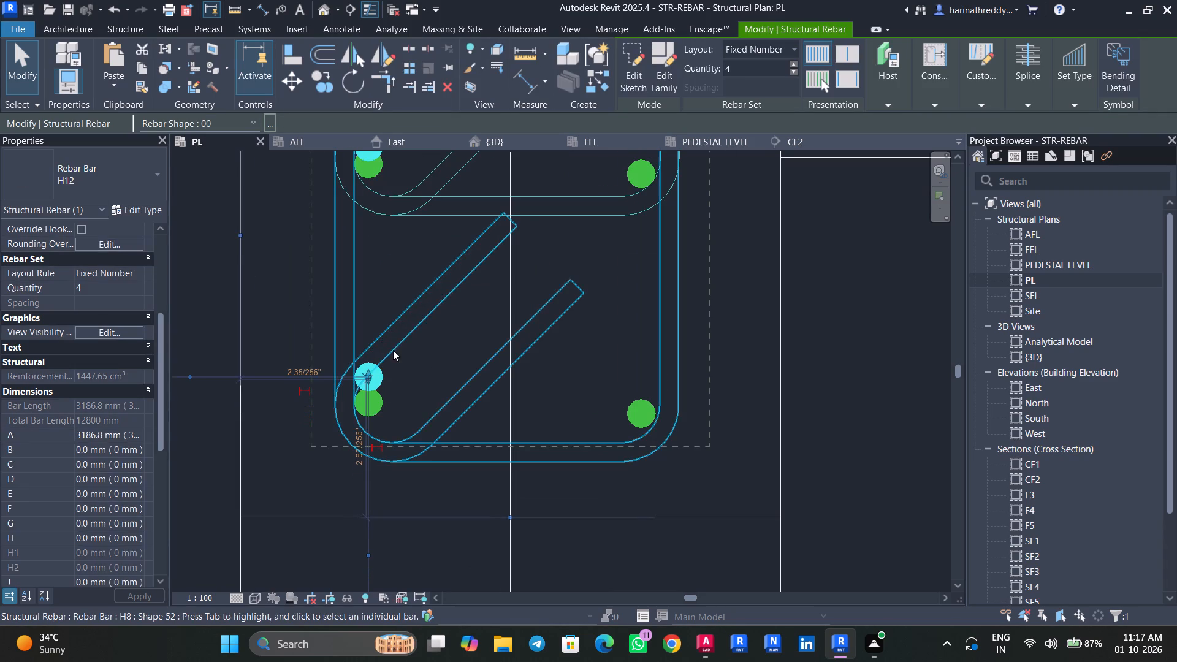
pyautogui.scroll(5, 361, 370)
pyautogui.click(374, 375)
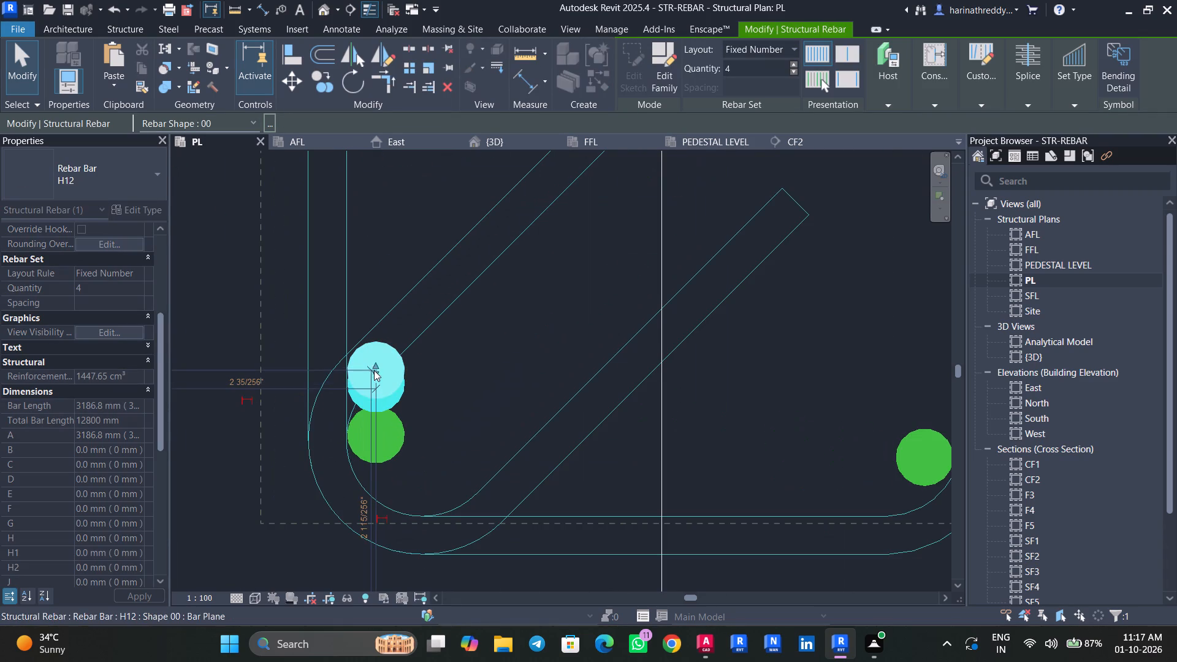
pyautogui.click(374, 377)
# Pull the same H12 set's north end south so its first bar sits just south of the existing bar in the outer tie's northwest corner.
pyautogui.scroll(-6, 457, 387)
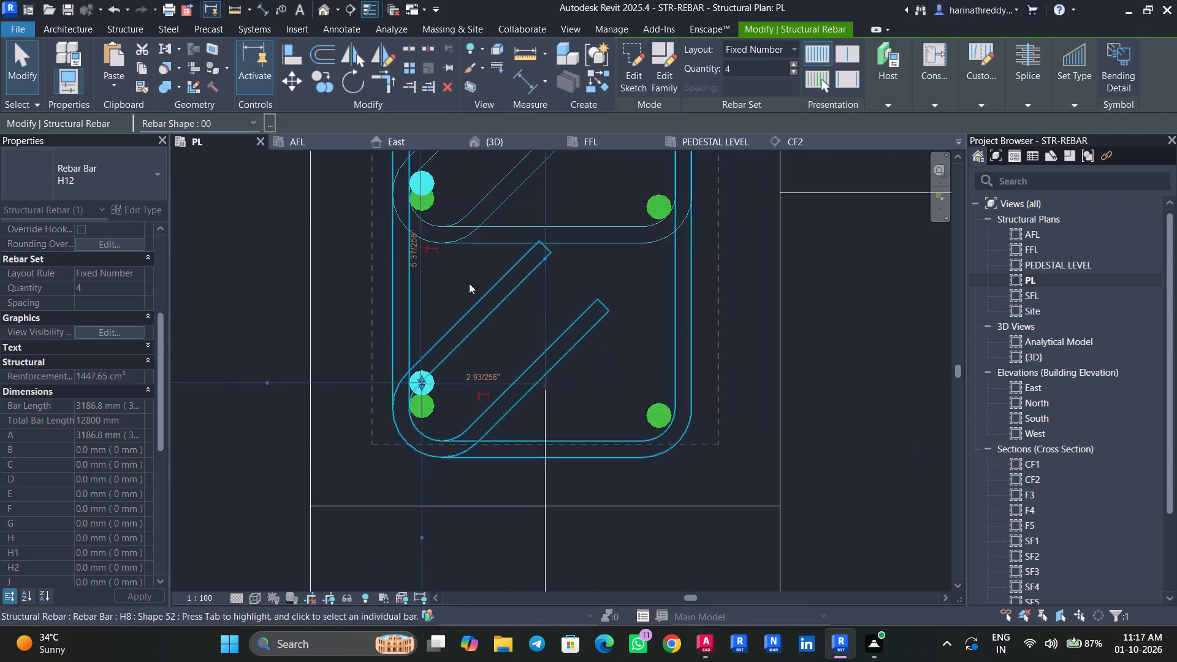
pyautogui.moveTo(469, 281); pyautogui.dragTo(473, 463, button='middle')
pyautogui.scroll(6, 427, 359)
pyautogui.moveTo(443, 314); pyautogui.dragTo(467, 527, button='middle')
pyautogui.scroll(-3, 441, 366)
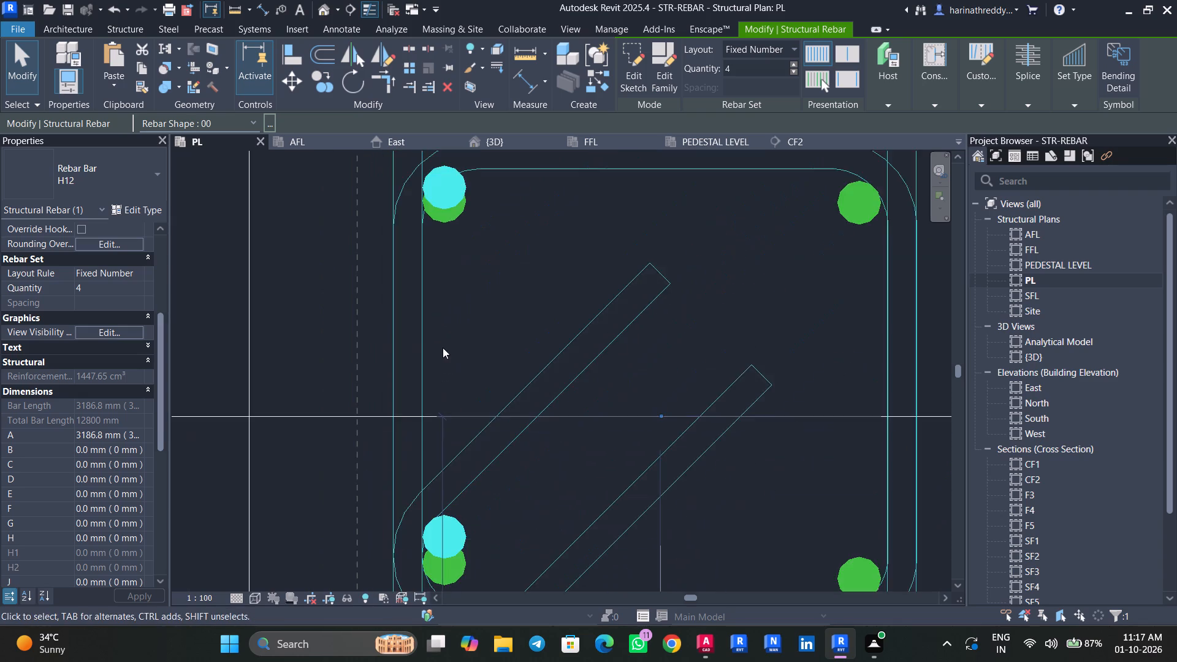
pyautogui.moveTo(445, 356); pyautogui.dragTo(448, 499, button='middle')
pyautogui.moveTo(447, 465); pyautogui.dragTo(446, 540, button='middle')
pyautogui.scroll(-2, 477, 338)
pyautogui.moveTo(489, 310); pyautogui.dragTo(483, 397, button='middle')
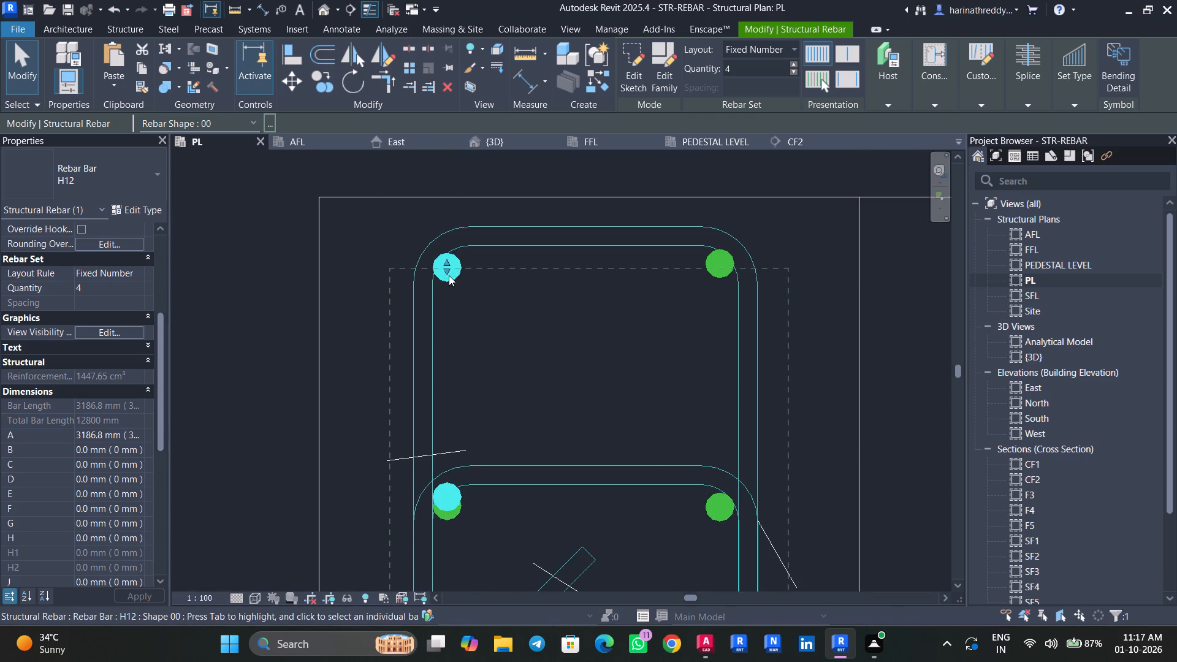
pyautogui.moveTo(446, 271); pyautogui.dragTo(446, 296)
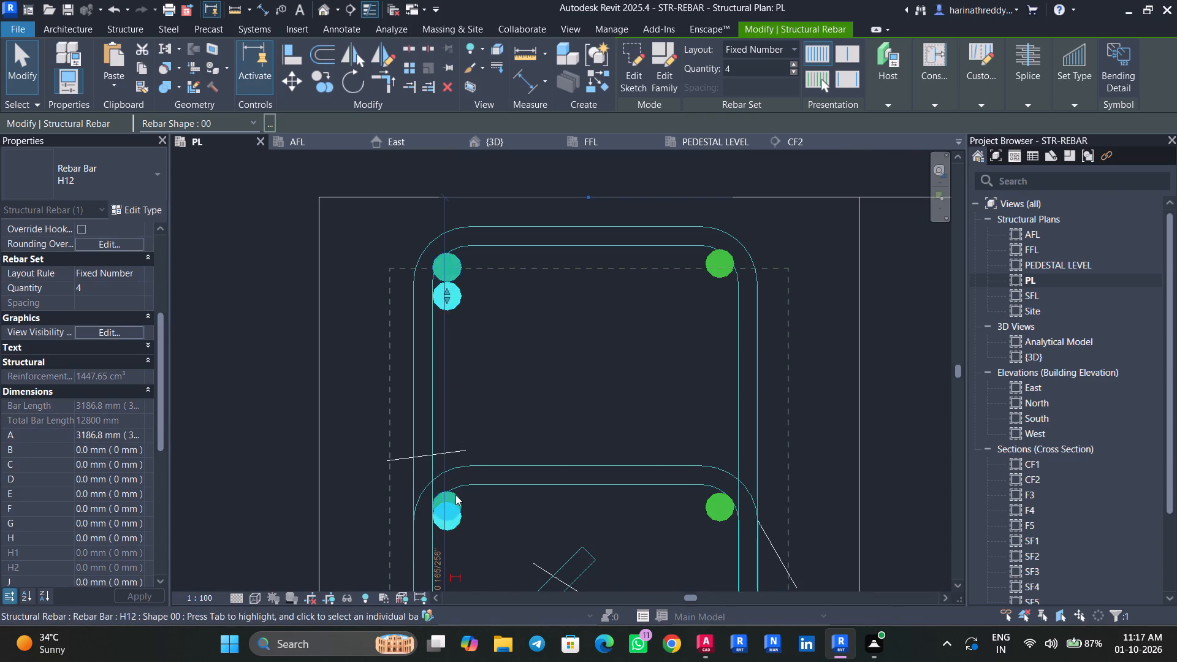
# Nudge the whole western H12 bar set north by about half a bar diameter.
pyautogui.moveTo(481, 517); pyautogui.dragTo(466, 445, button='middle')
pyautogui.moveTo(471, 531); pyautogui.dragTo(446, 238, button='middle')
pyautogui.moveTo(427, 448); pyautogui.dragTo(435, 338, button='middle')
pyautogui.press('Escape')
pyautogui.click(417, 259)
pyautogui.scroll(3, 417, 259)
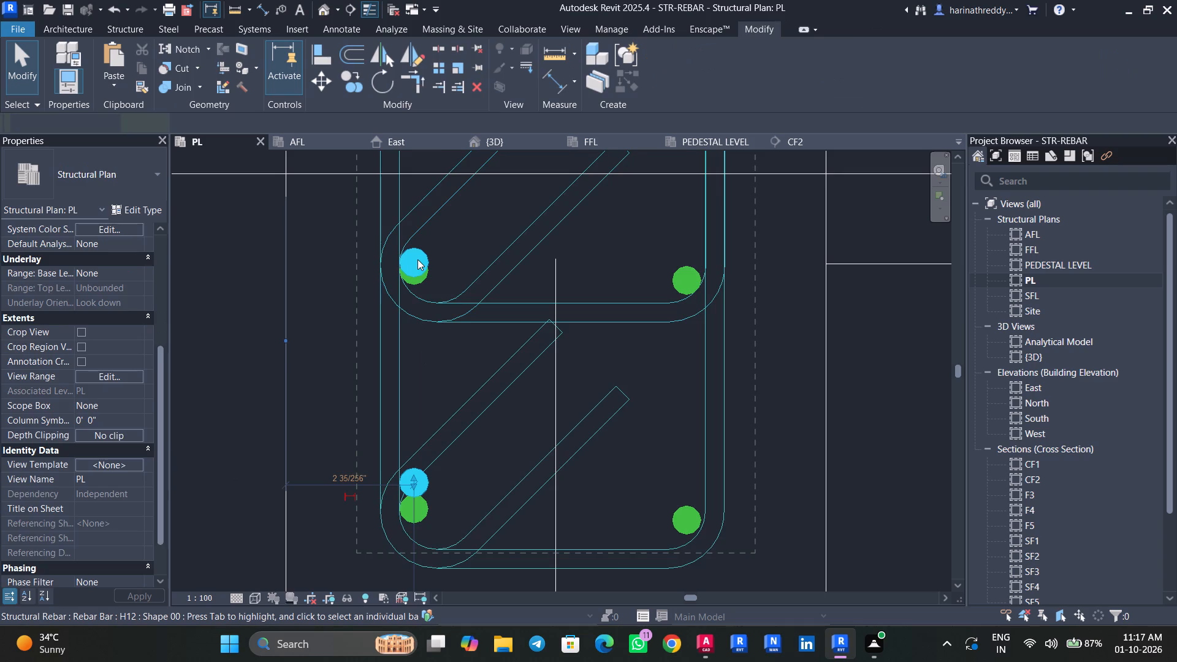
pyautogui.press('Escape')
pyautogui.click(421, 261)
pyautogui.press('Up')
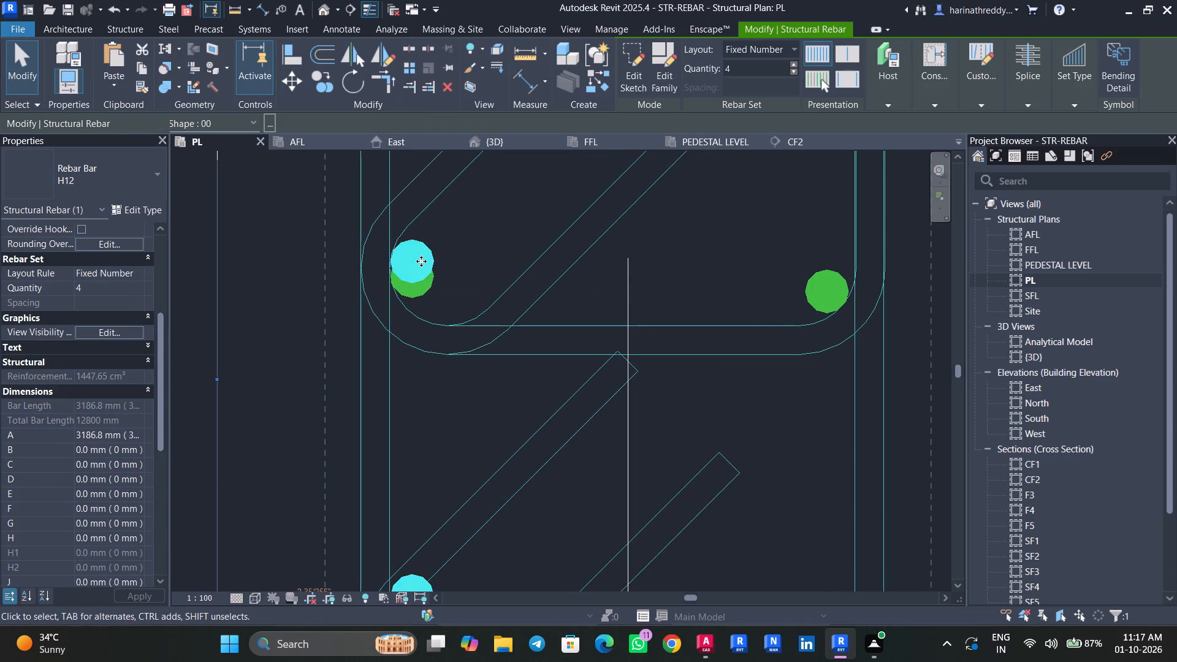
pyautogui.press('Up')
pyautogui.press('Up')
pyautogui.press('Up')
pyautogui.press('Up')
pyautogui.press('Up')
pyautogui.press('Up')
pyautogui.press('Up')
pyautogui.press('Up')
pyautogui.press('Up')
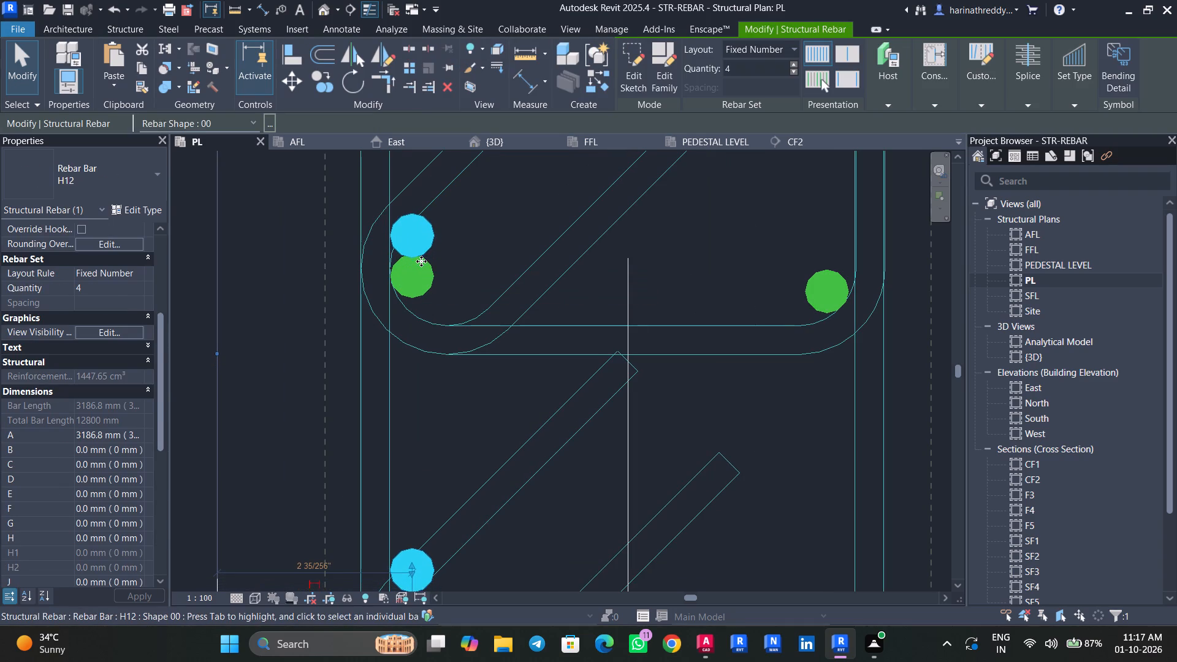
pyautogui.press('Up')
# Pull the H12 set's south end back south so its last bar touches the existing bar in the outer tie's southwest corner.
pyautogui.scroll(-4, 426, 267)
pyautogui.moveTo(416, 448); pyautogui.dragTo(418, 456)
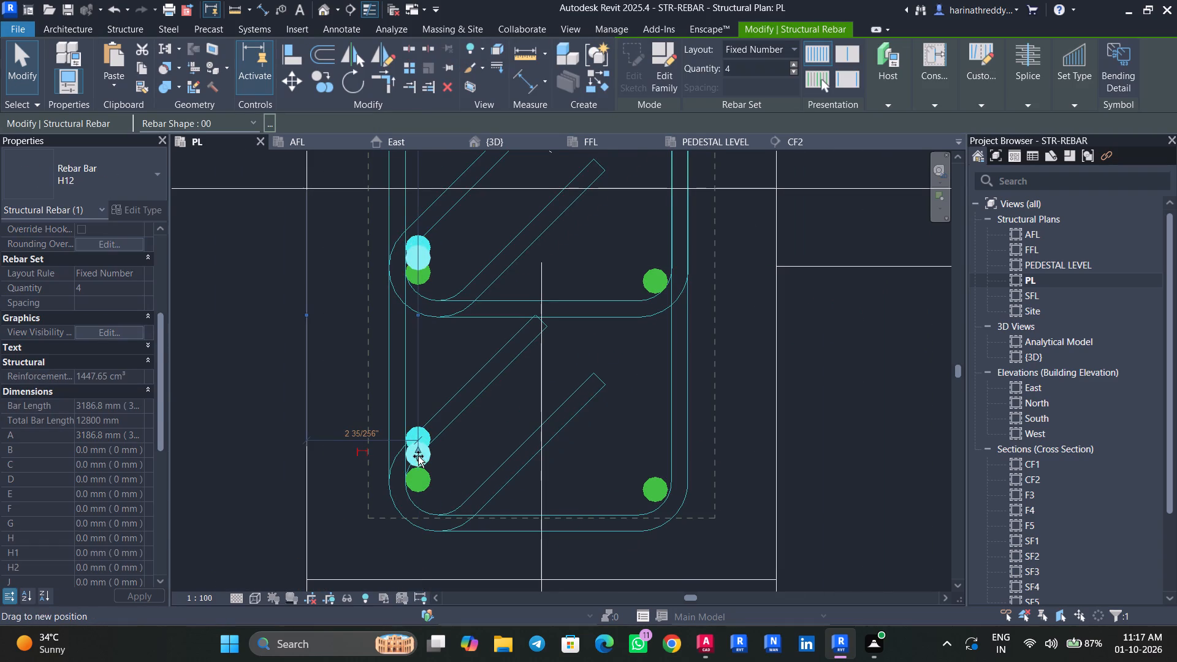
pyautogui.moveTo(418, 456); pyautogui.dragTo(417, 455)
# Move individual bar 2 of 4 of the H12 set north, clear of the existing bar in the inner tie's southwest corner.
pyautogui.scroll(4, 432, 237)
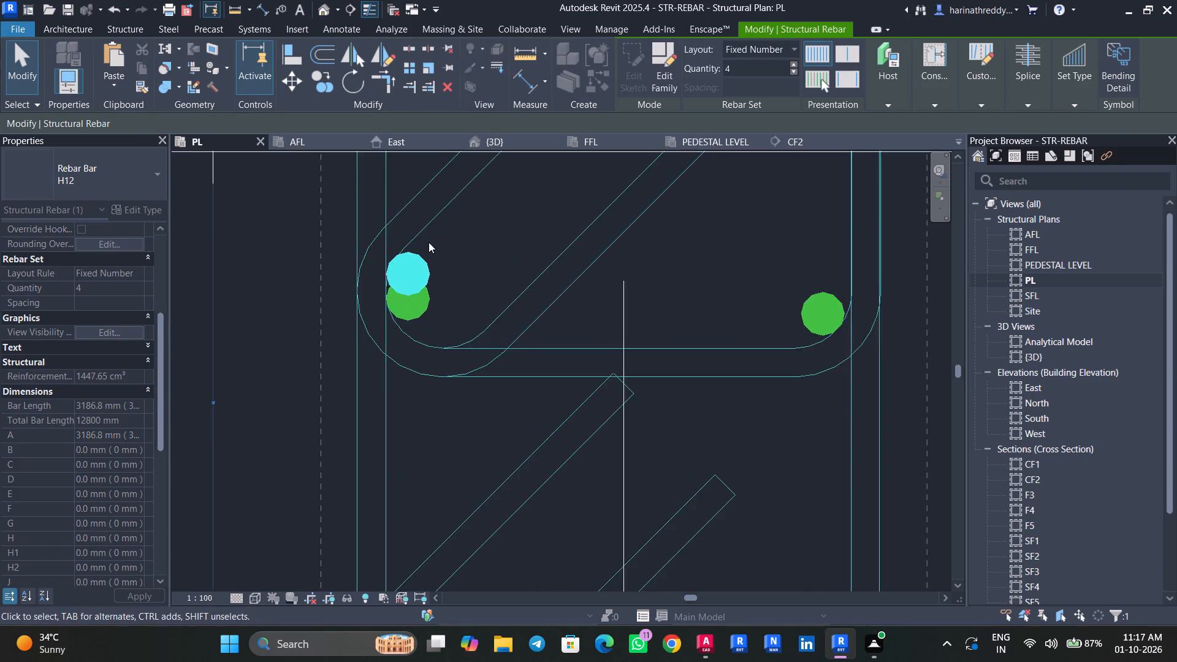
pyautogui.moveTo(429, 261); pyautogui.dragTo(421, 365, button='middle')
pyautogui.scroll(1, 421, 365)
pyautogui.press('Escape')
pyautogui.press('Escape')
pyautogui.press('Tab')
pyautogui.click(411, 375)
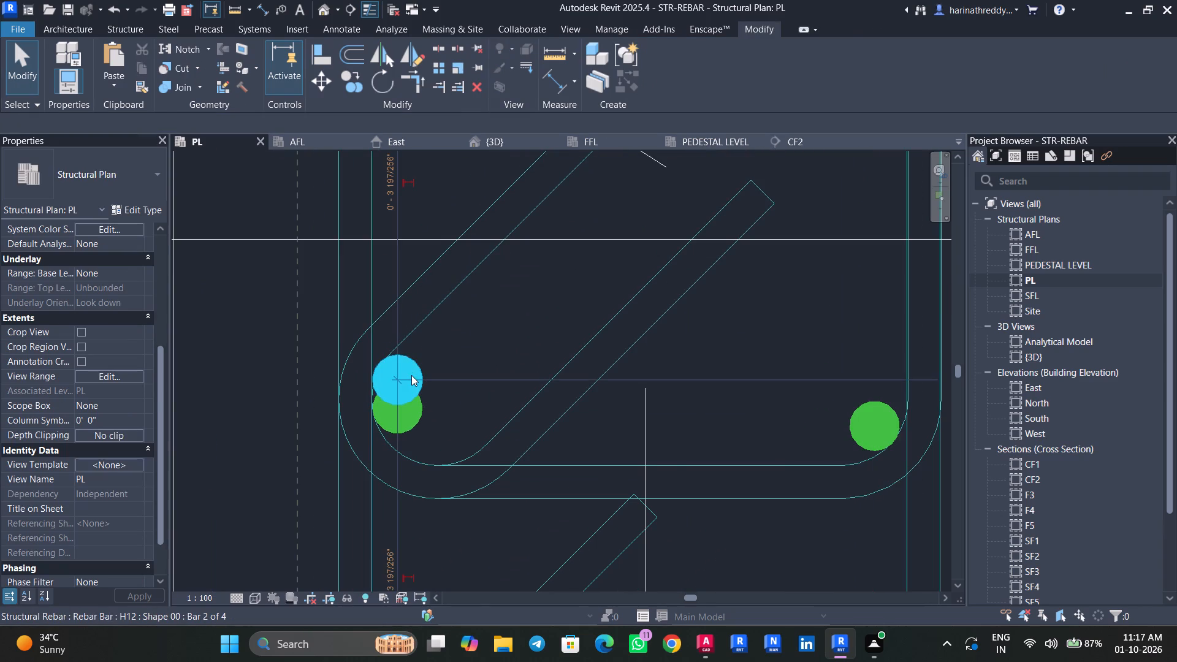
pyautogui.moveTo(403, 387); pyautogui.dragTo(402, 365)
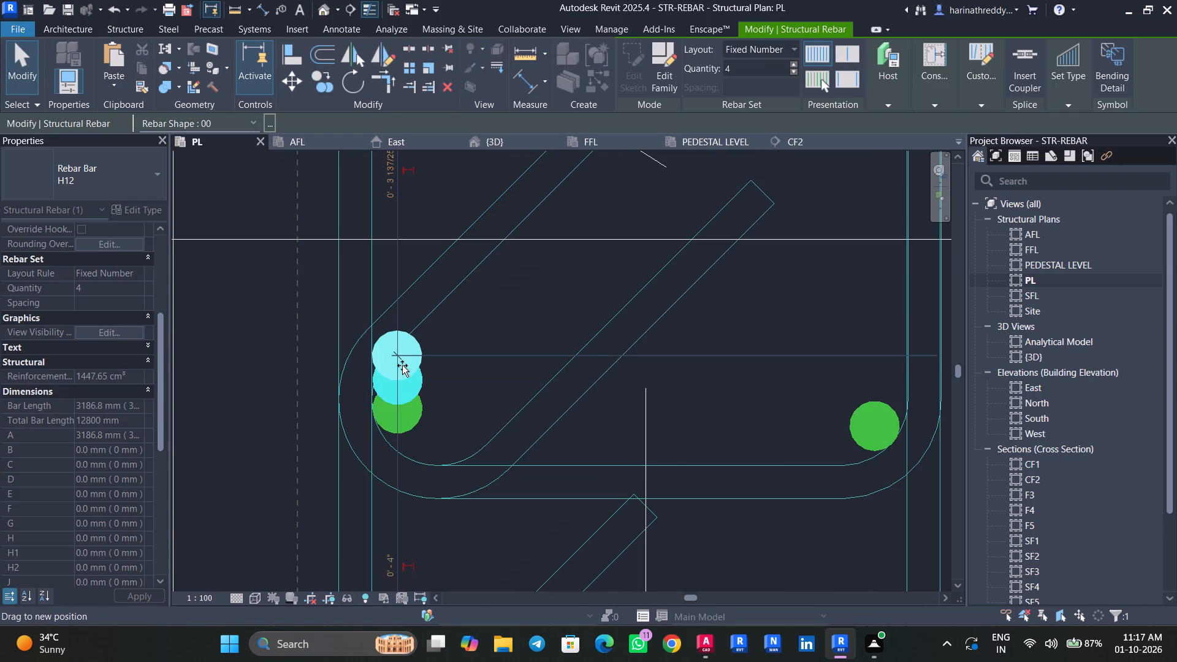
pyautogui.moveTo(402, 365); pyautogui.dragTo(402, 370)
pyautogui.scroll(-8, 453, 379)
pyautogui.scroll(4, 429, 364)
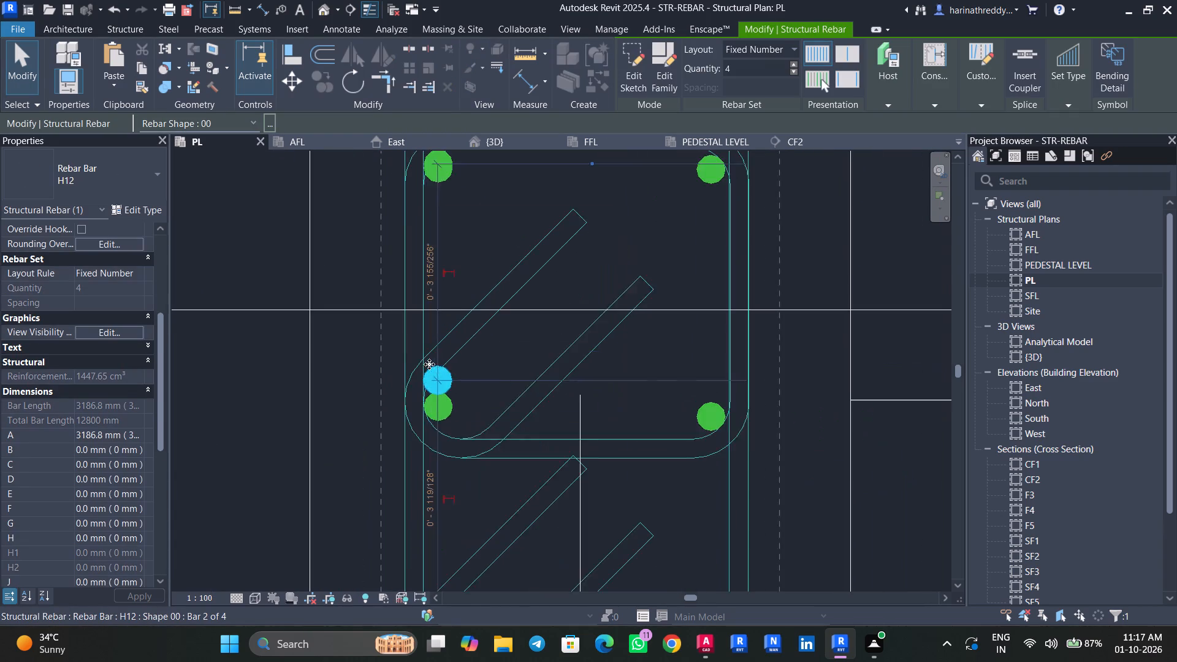
pyautogui.scroll(11, 429, 364)
pyautogui.moveTo(452, 393); pyautogui.dragTo(451, 368)
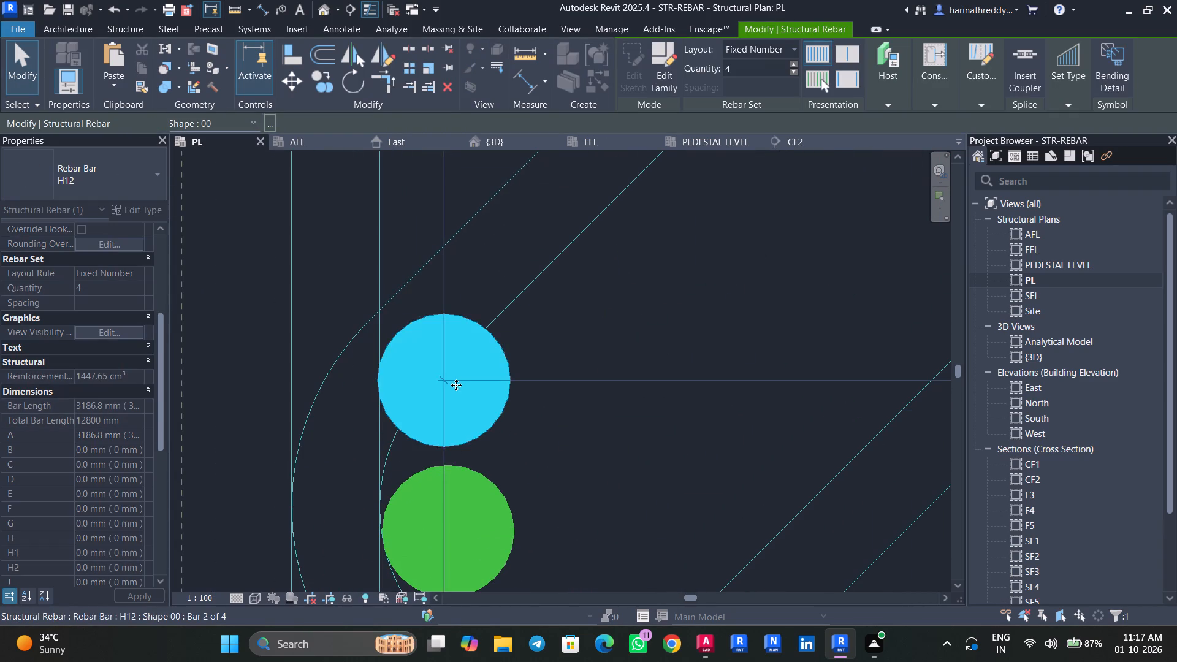
# Move bar 2 of 4 slightly back south so it touches the existing bar in the inner tie's southwest corner.
pyautogui.scroll(-10, 456, 385)
pyautogui.moveTo(506, 419); pyautogui.dragTo(506, 502, button='middle')
pyautogui.moveTo(479, 267); pyautogui.dragTo(474, 226, button='middle')
pyautogui.scroll(4, 451, 435)
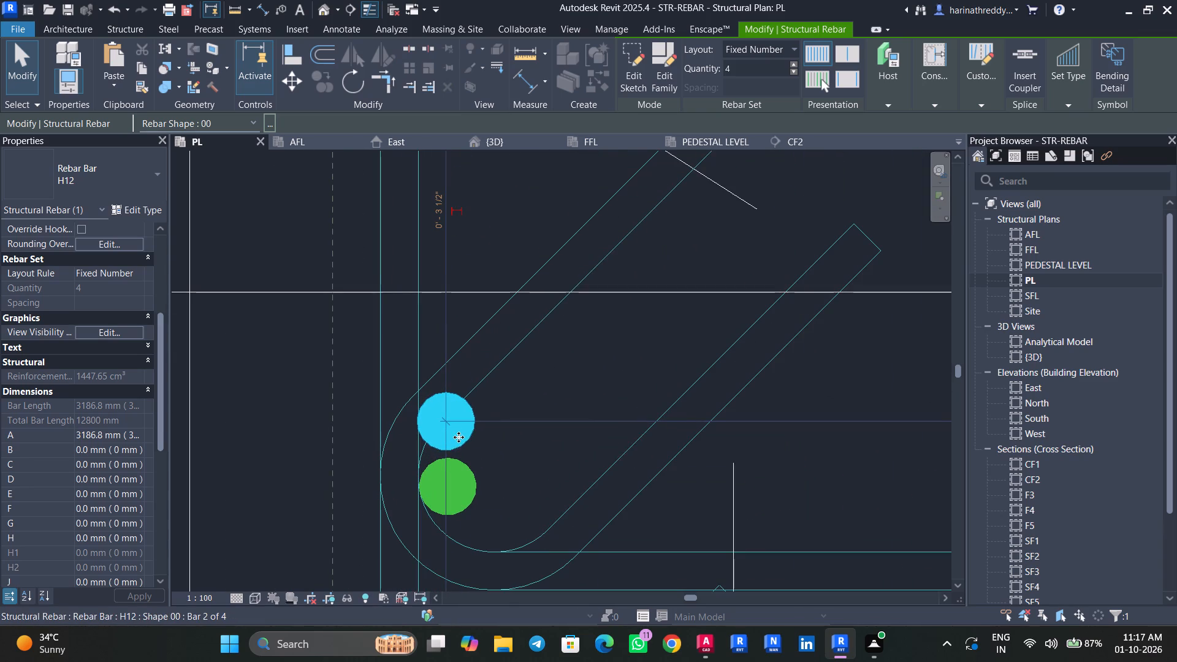
pyautogui.moveTo(459, 435); pyautogui.dragTo(455, 452)
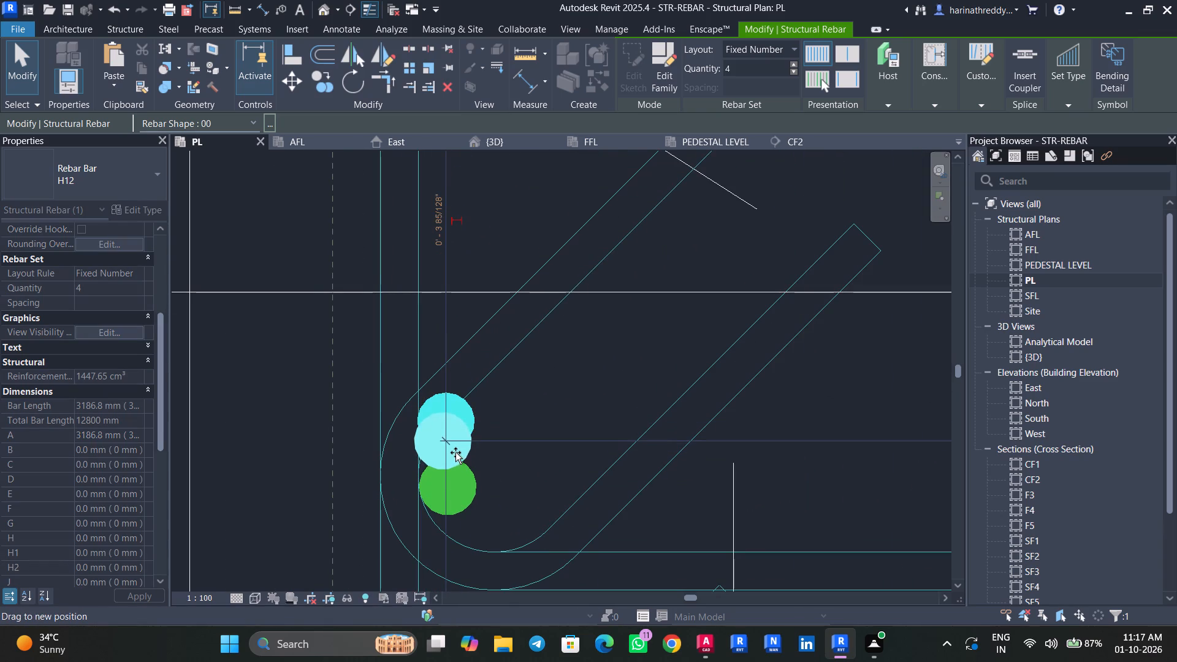
pyautogui.moveTo(455, 452); pyautogui.dragTo(460, 444)
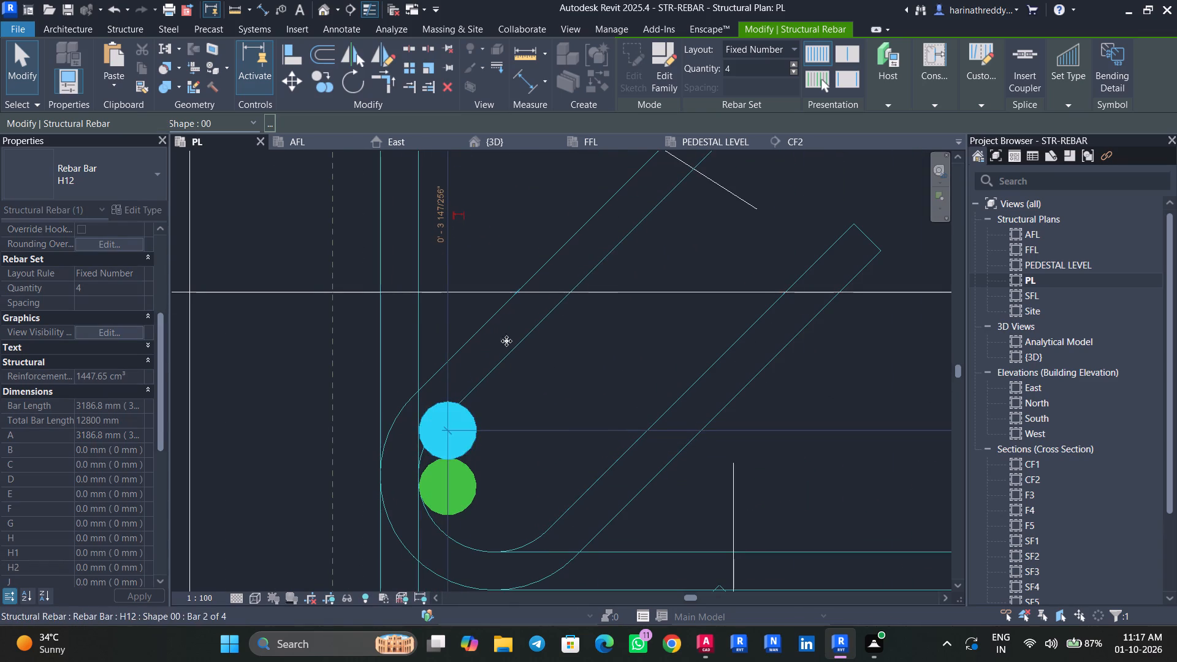
# Move the whole H12 set south so its second bar from the north touches the south side of the inner tie's northwest existing bar.
pyautogui.moveTo(506, 329); pyautogui.dragTo(522, 501, button='middle')
pyautogui.scroll(1, 522, 501)
pyautogui.scroll(-4, 517, 433)
pyautogui.moveTo(497, 281); pyautogui.dragTo(484, 406, button='middle')
pyautogui.press('Escape')
pyautogui.press('Escape')
pyautogui.click(474, 380)
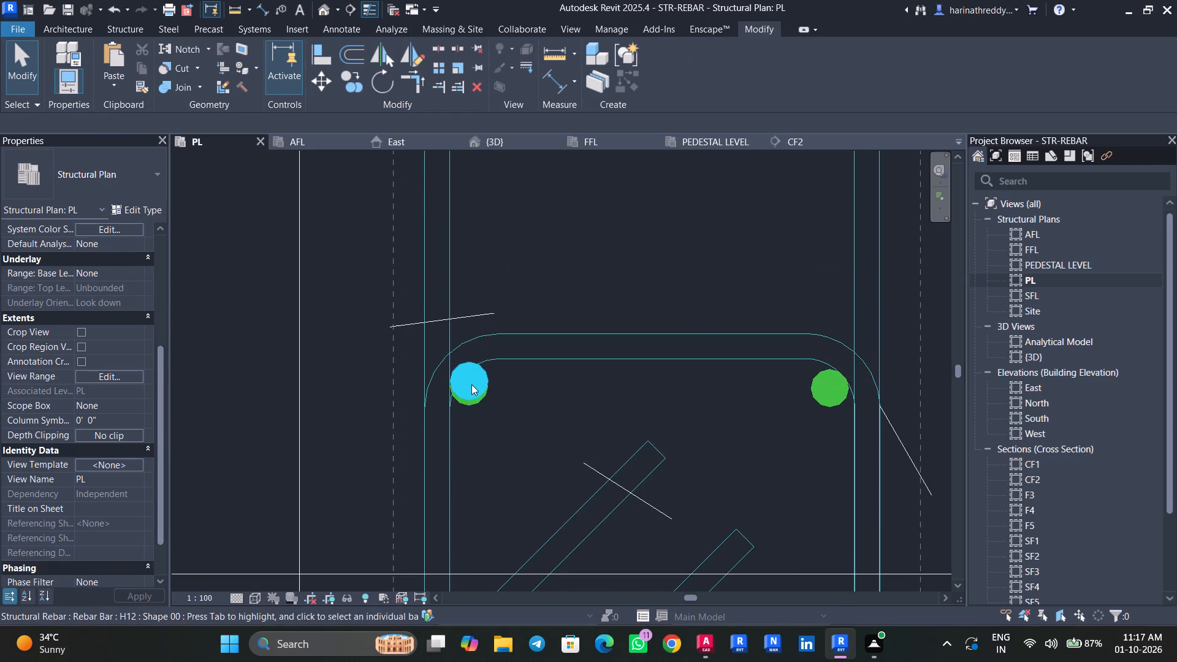
pyautogui.scroll(6, 471, 384)
pyautogui.moveTo(473, 376); pyautogui.dragTo(473, 470)
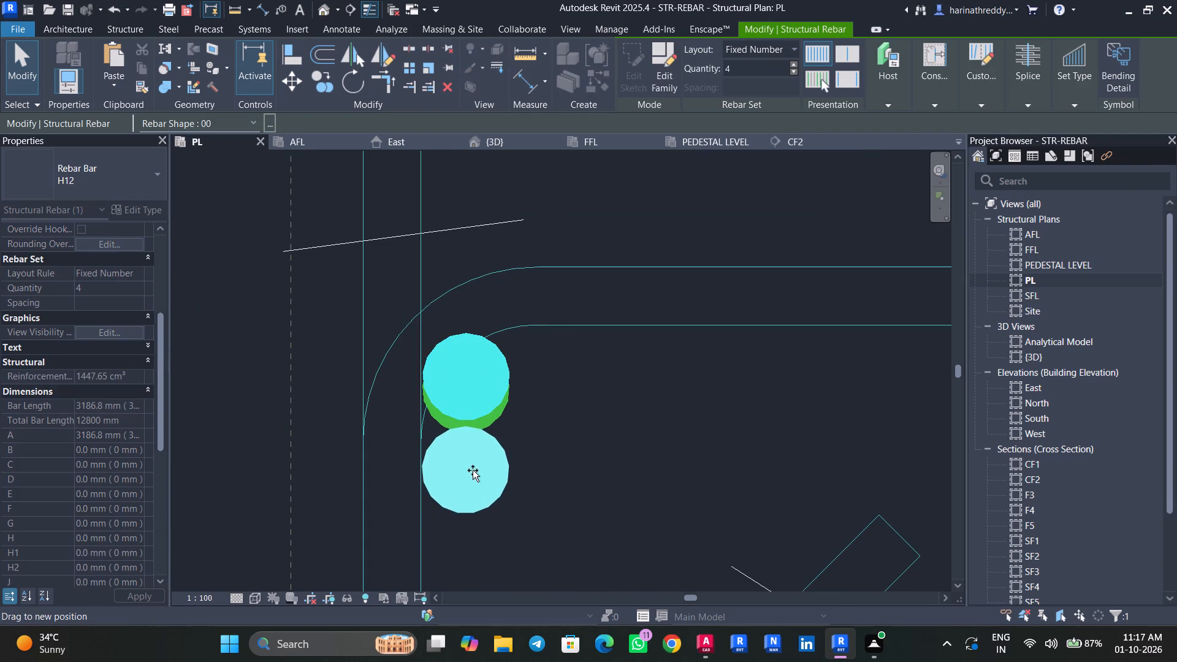
pyautogui.moveTo(473, 470); pyautogui.dragTo(474, 476)
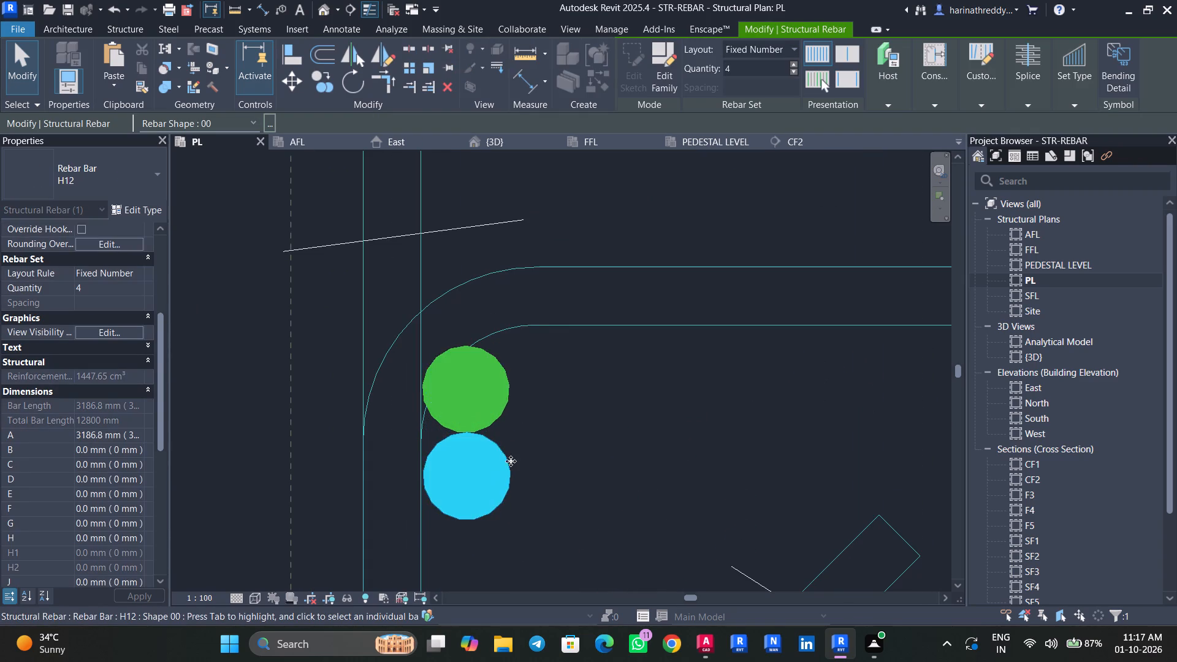
pyautogui.scroll(-10, 511, 461)
pyautogui.moveTo(540, 479); pyautogui.dragTo(528, 461, button='middle')
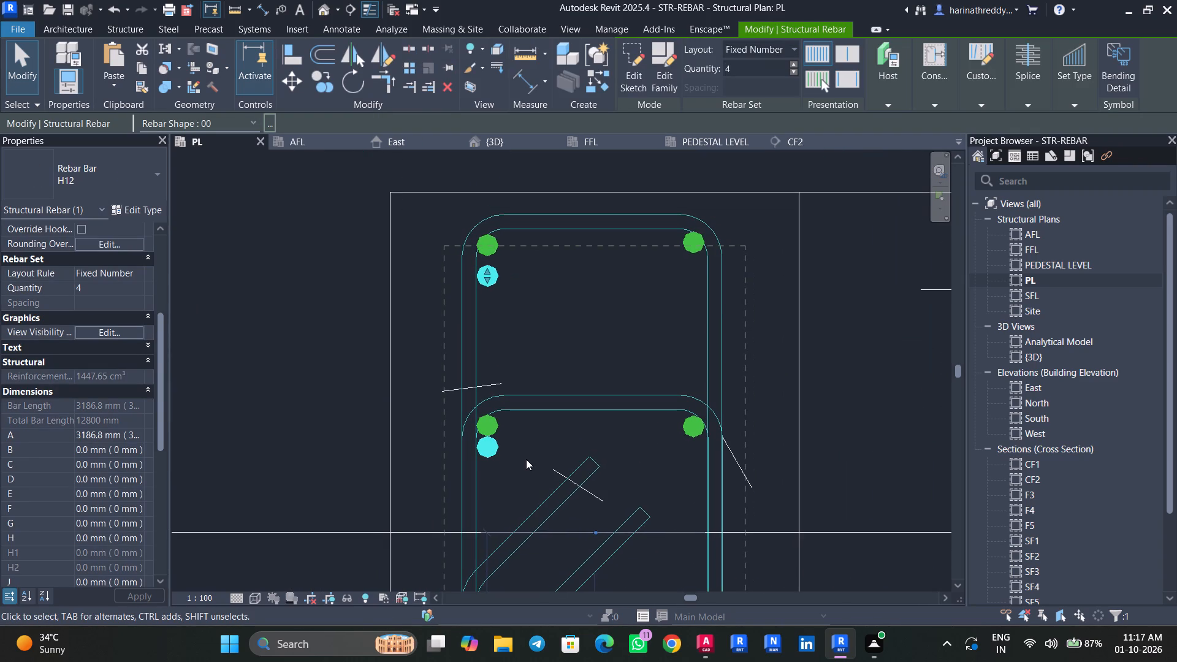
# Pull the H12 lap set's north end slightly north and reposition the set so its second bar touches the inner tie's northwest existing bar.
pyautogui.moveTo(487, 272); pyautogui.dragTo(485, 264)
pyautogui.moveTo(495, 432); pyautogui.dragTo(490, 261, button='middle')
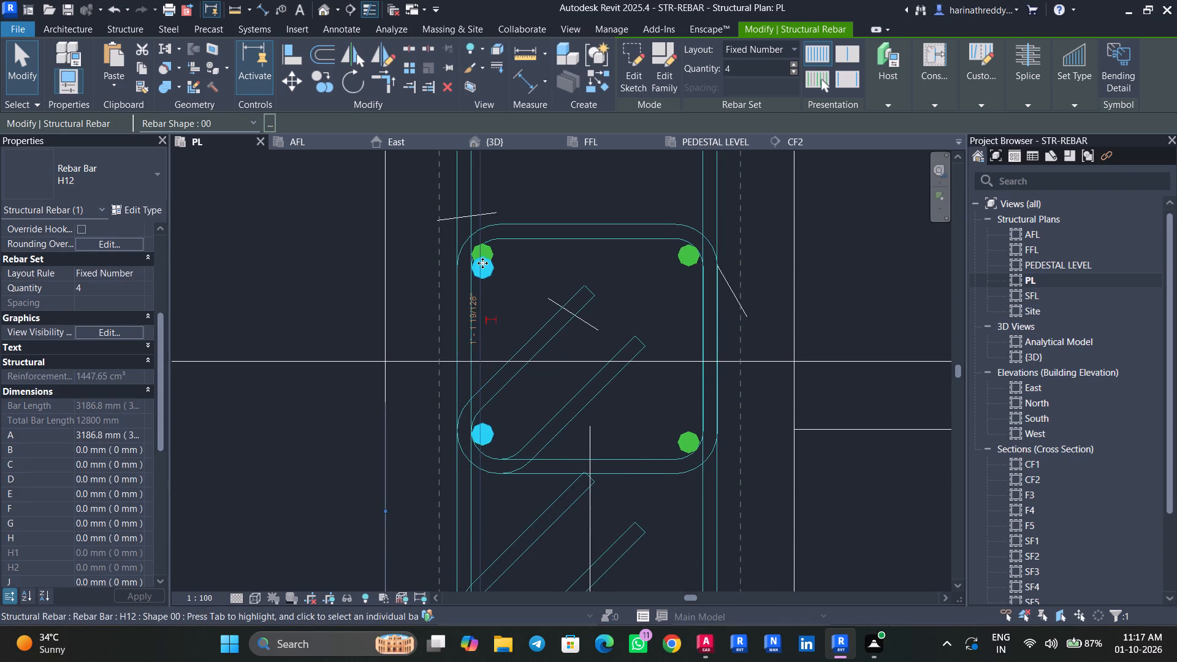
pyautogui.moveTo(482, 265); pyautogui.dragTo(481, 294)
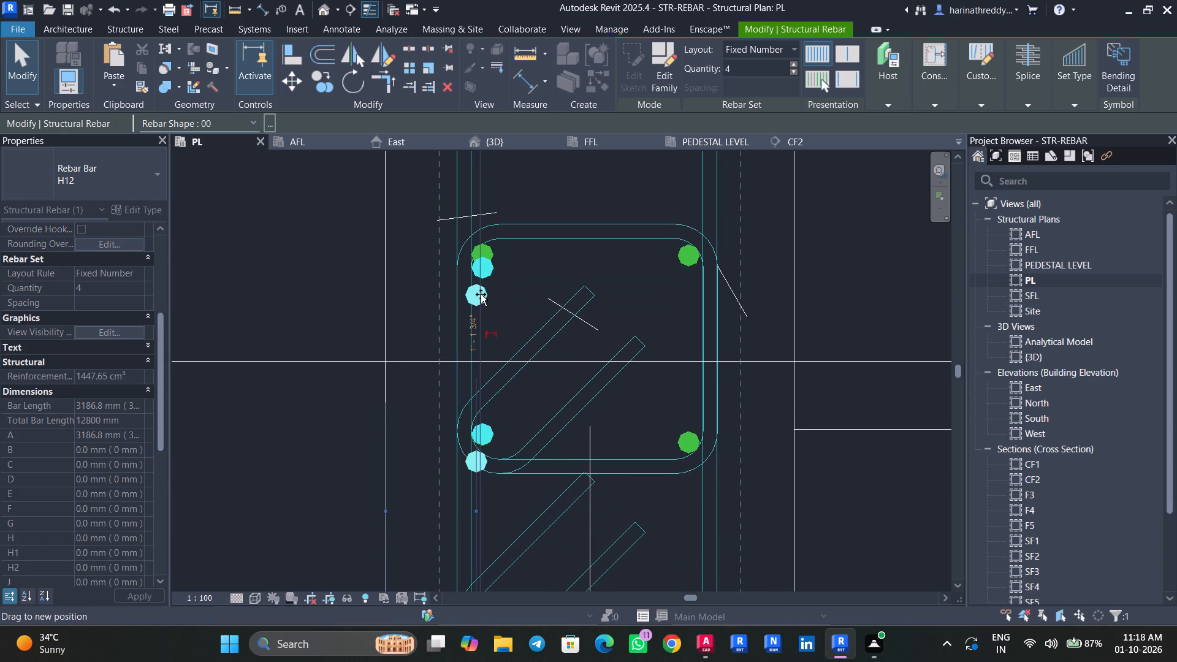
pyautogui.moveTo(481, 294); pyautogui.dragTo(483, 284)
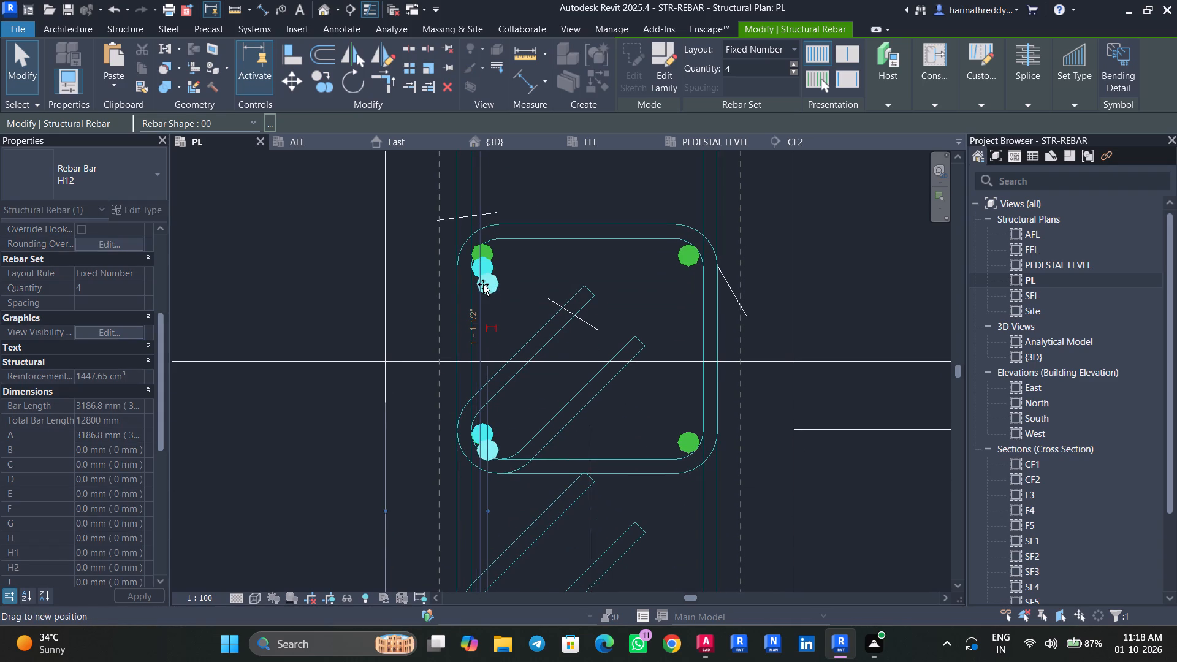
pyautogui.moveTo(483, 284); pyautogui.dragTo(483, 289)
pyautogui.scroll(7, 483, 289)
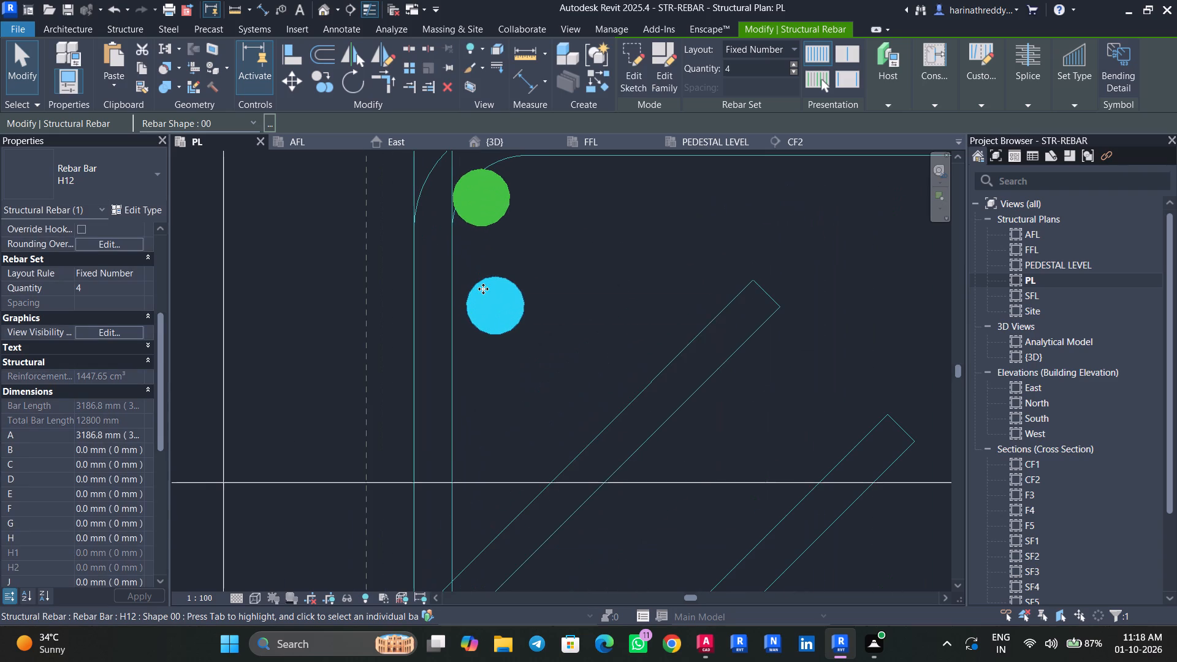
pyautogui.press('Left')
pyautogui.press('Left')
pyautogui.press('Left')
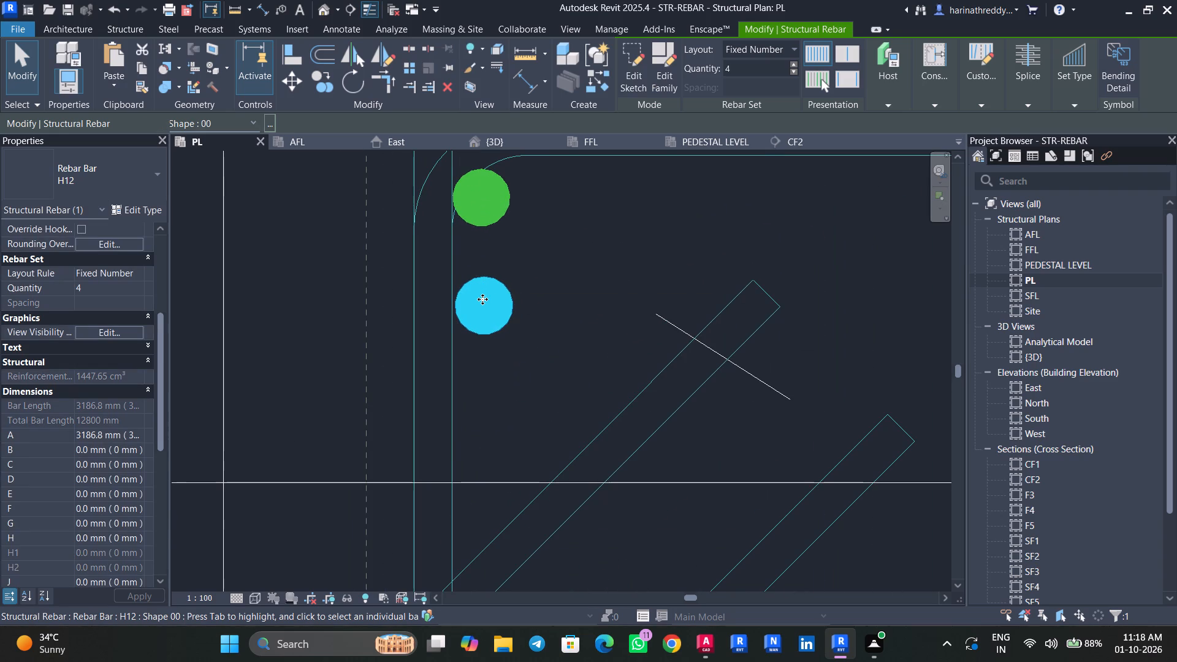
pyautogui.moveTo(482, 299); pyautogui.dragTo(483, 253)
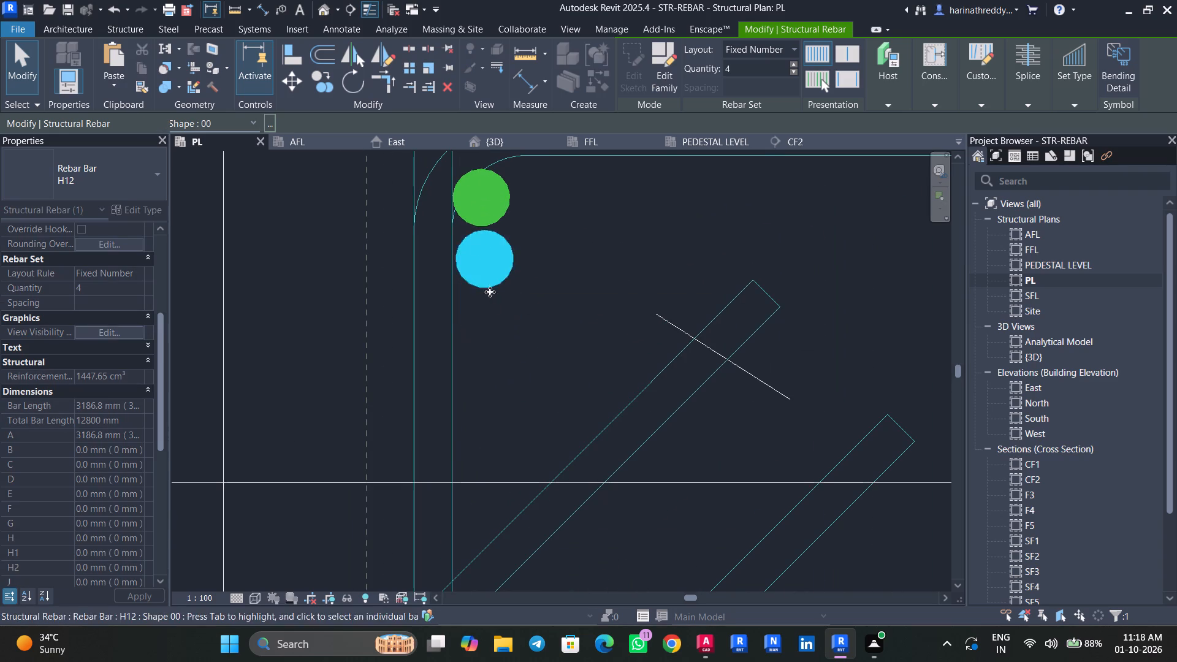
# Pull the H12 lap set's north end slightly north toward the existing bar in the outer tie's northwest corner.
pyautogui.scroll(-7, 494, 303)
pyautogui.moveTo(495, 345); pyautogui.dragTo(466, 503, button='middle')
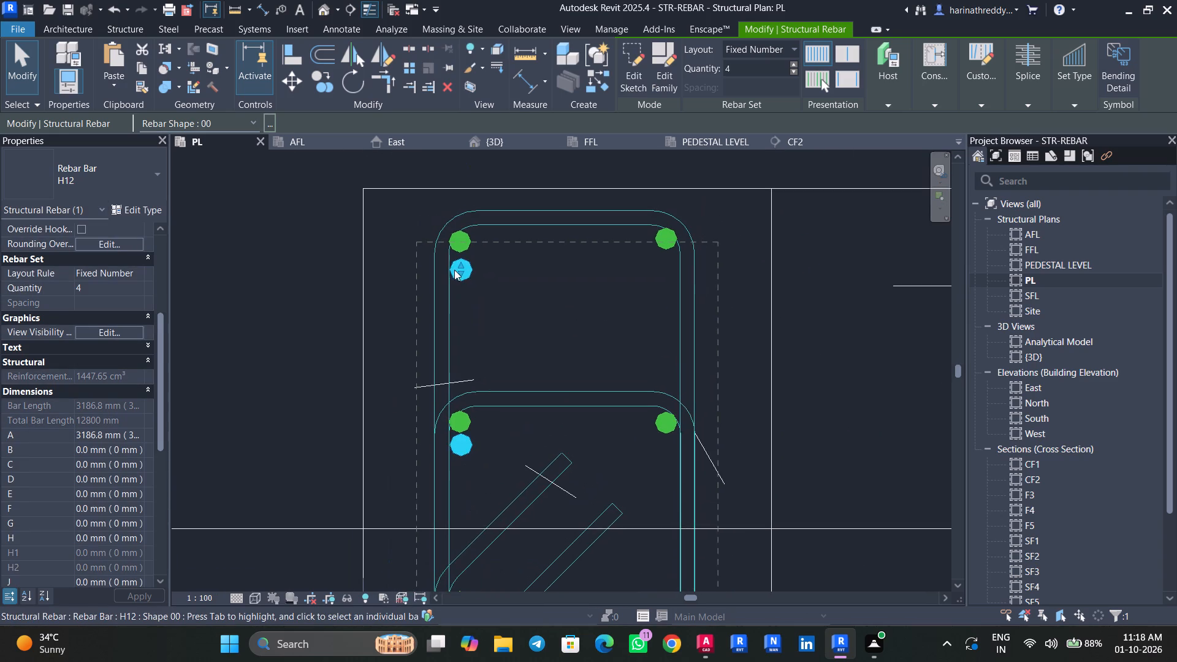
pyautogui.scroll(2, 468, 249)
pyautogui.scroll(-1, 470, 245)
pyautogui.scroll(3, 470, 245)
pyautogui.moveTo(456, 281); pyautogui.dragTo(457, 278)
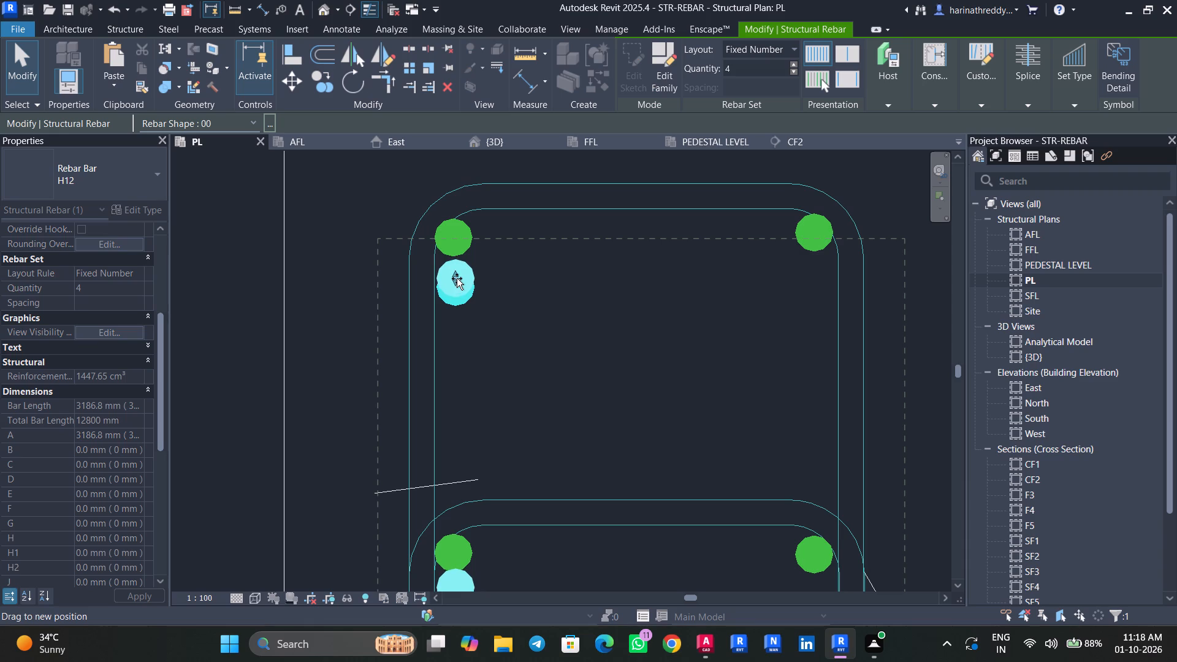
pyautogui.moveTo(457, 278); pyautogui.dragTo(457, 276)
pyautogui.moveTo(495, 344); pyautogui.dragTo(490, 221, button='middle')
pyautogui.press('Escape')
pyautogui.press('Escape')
# Delete the H12 lap bar set beside the existing west-side column bars.
pyautogui.click(459, 468)
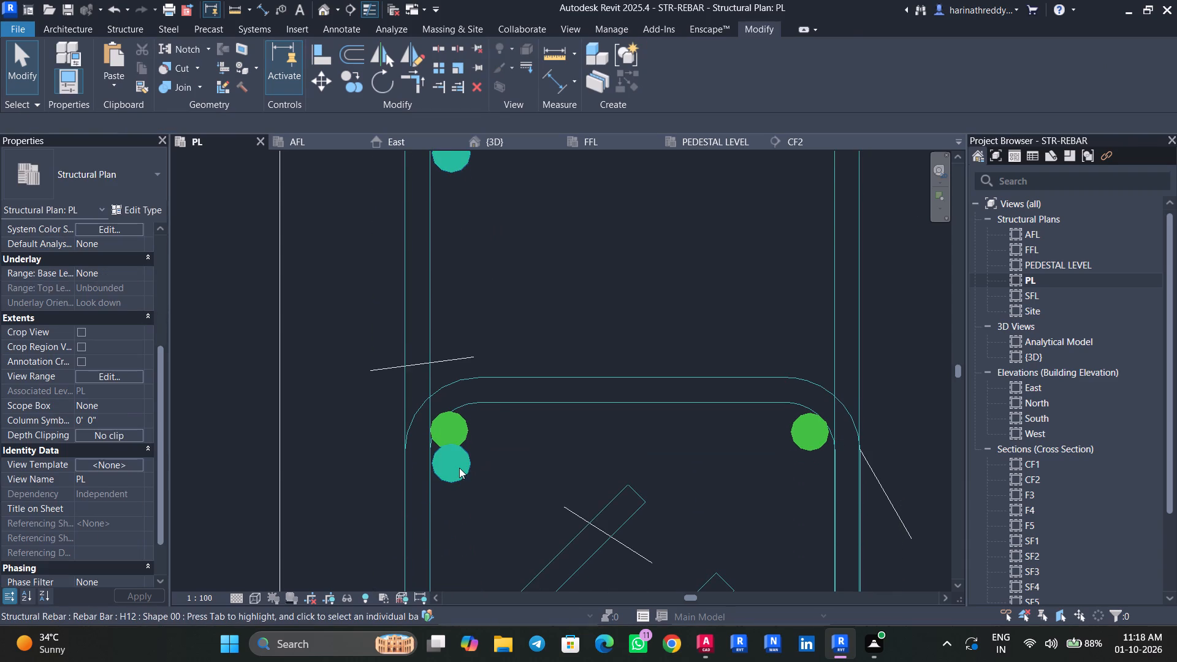
pyautogui.scroll(-2, 461, 469)
pyautogui.moveTo(467, 457); pyautogui.dragTo(490, 296, button='middle')
pyautogui.press('Escape')
pyautogui.press('Escape')
pyautogui.moveTo(519, 376); pyautogui.dragTo(505, 167, button='middle')
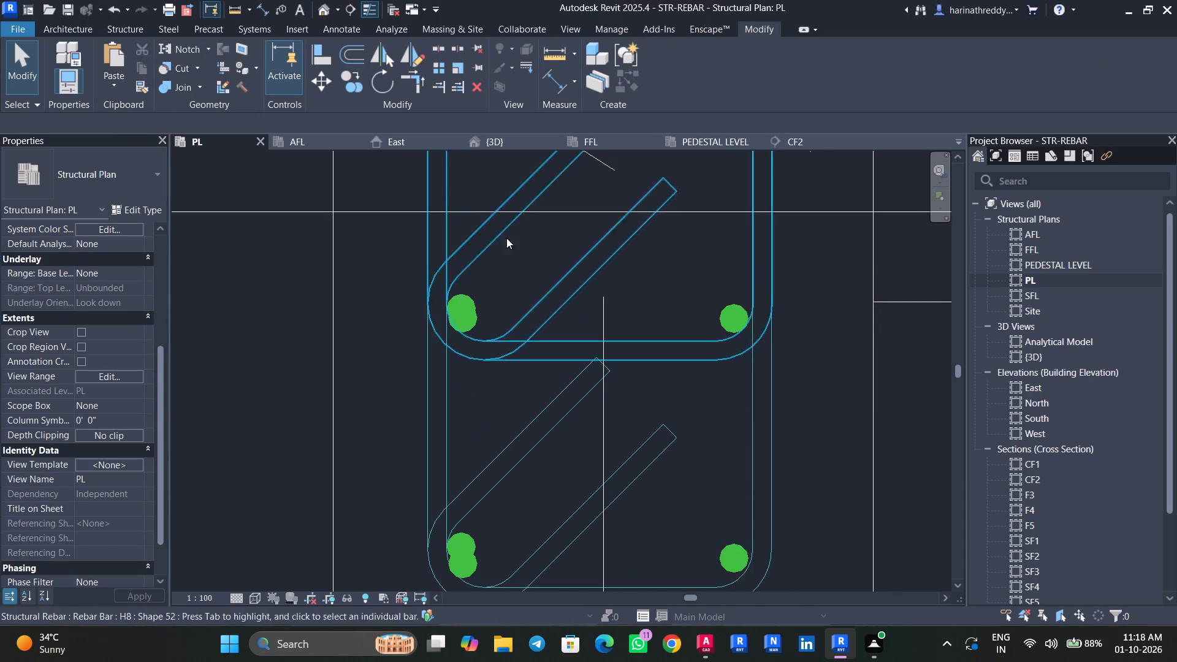
pyautogui.click(465, 322)
pyautogui.press('Escape')
pyautogui.press('Escape')
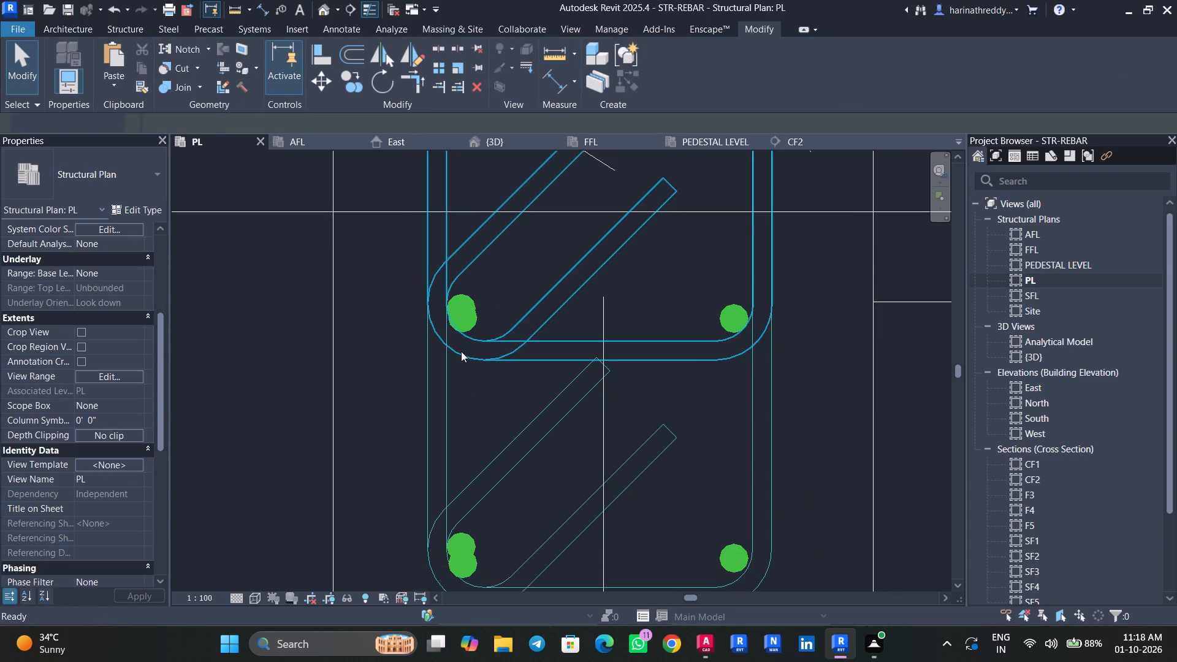
pyautogui.click(461, 323)
pyautogui.press('Delete')
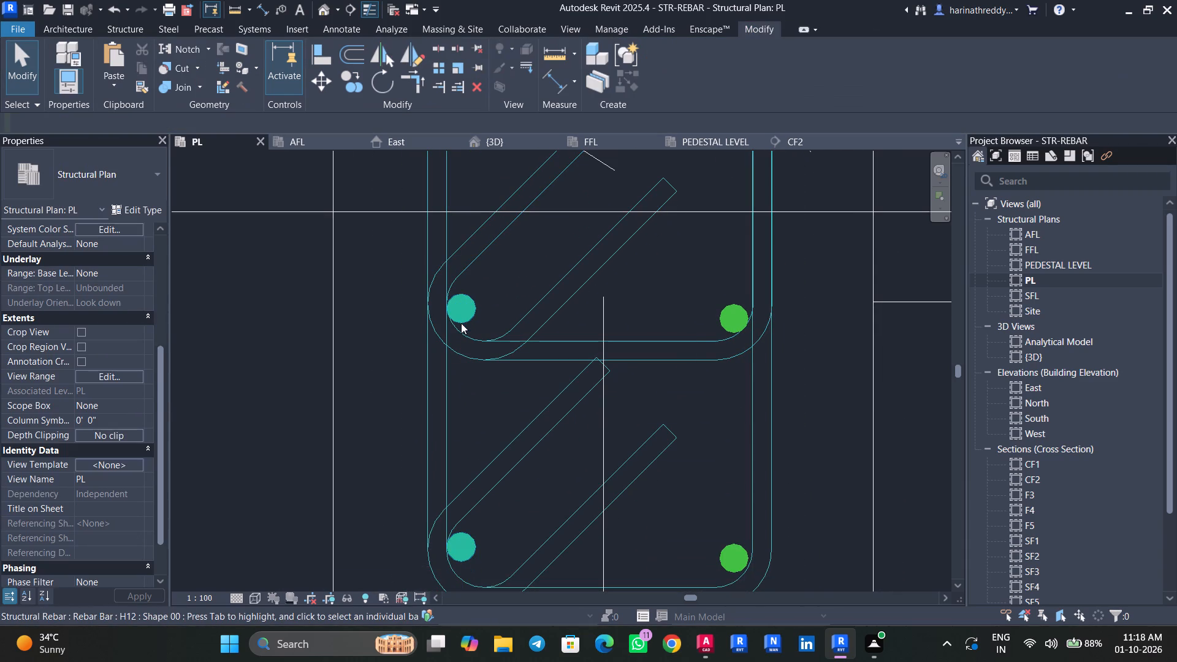
# Extend the remaining west H12 set's south end south, deeper into the outer tie's southwest corner.
pyautogui.moveTo(484, 523); pyautogui.dragTo(483, 444, button='middle')
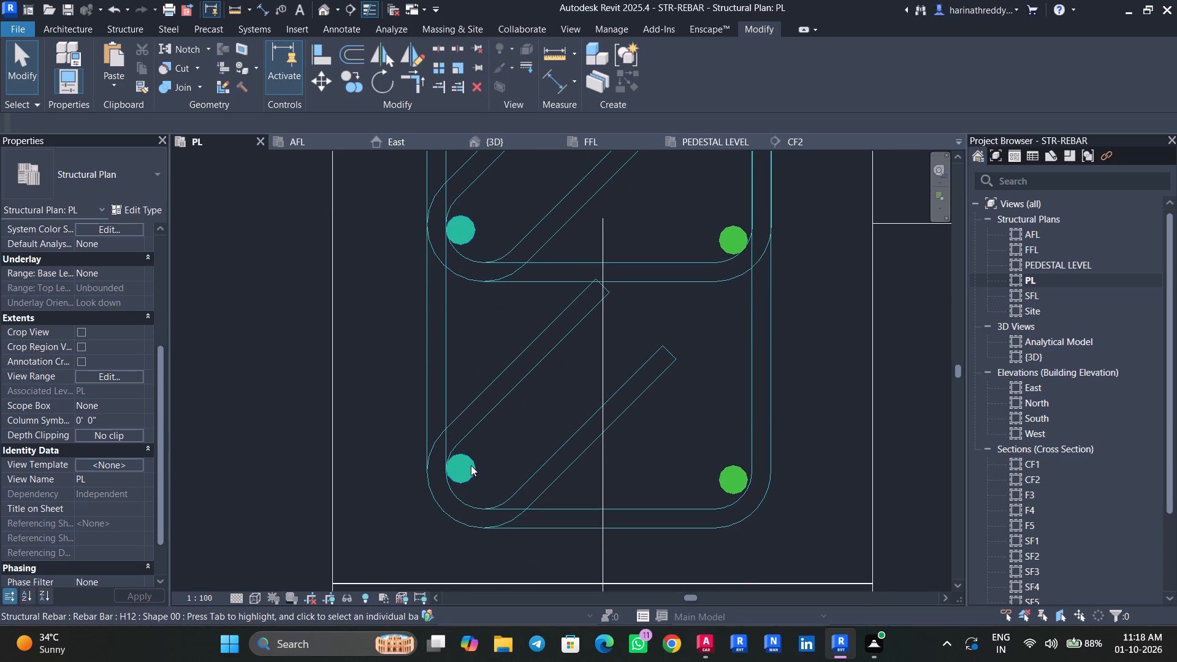
pyautogui.click(471, 466)
pyautogui.moveTo(460, 474); pyautogui.dragTo(462, 484)
pyautogui.press('Escape')
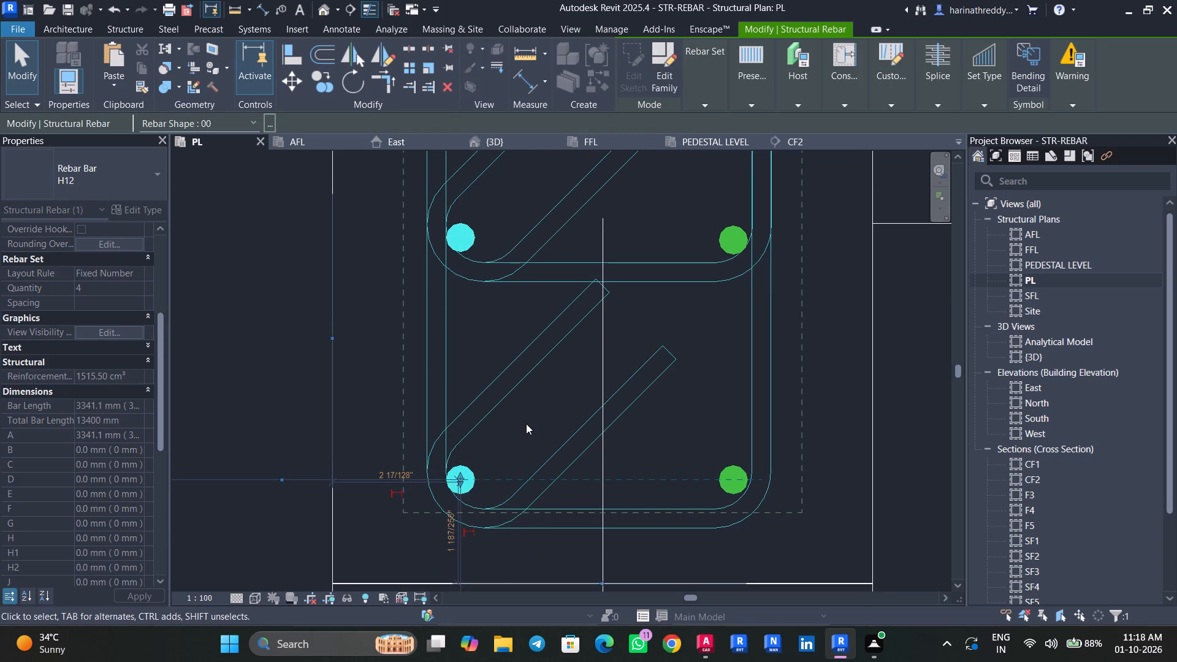
pyautogui.press('Escape')
pyautogui.press('Escape')
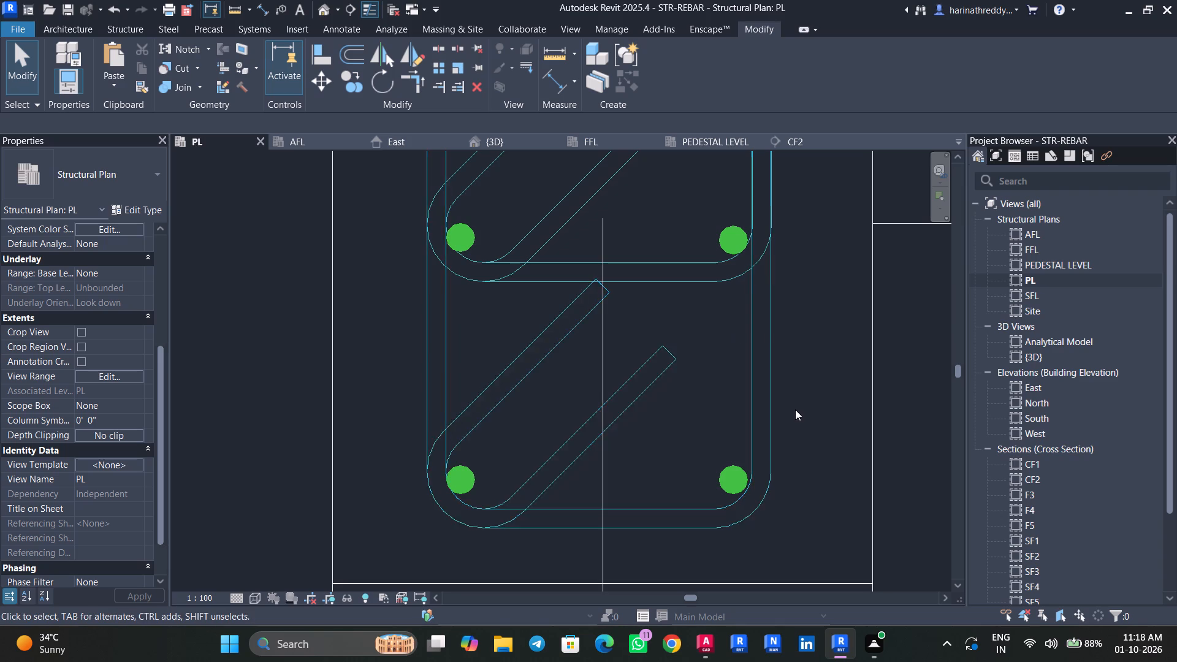
# Pull the east H12 set's south end slightly south, against the outer tie's southeast corner bend.
pyautogui.scroll(-6, 796, 407)
pyautogui.scroll(4, 778, 441)
pyautogui.click(778, 435)
pyautogui.scroll(6, 778, 435)
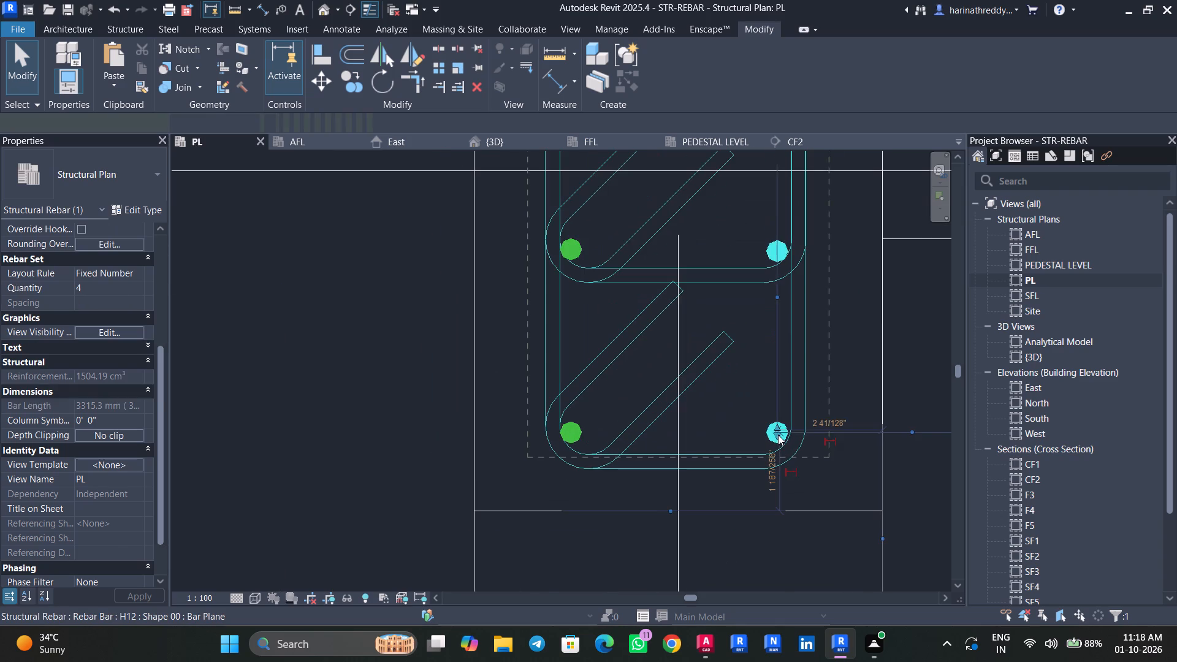
pyautogui.scroll(4, 778, 435)
pyautogui.scroll(-1, 778, 436)
pyautogui.scroll(2, 778, 436)
pyautogui.moveTo(778, 424); pyautogui.dragTo(783, 435)
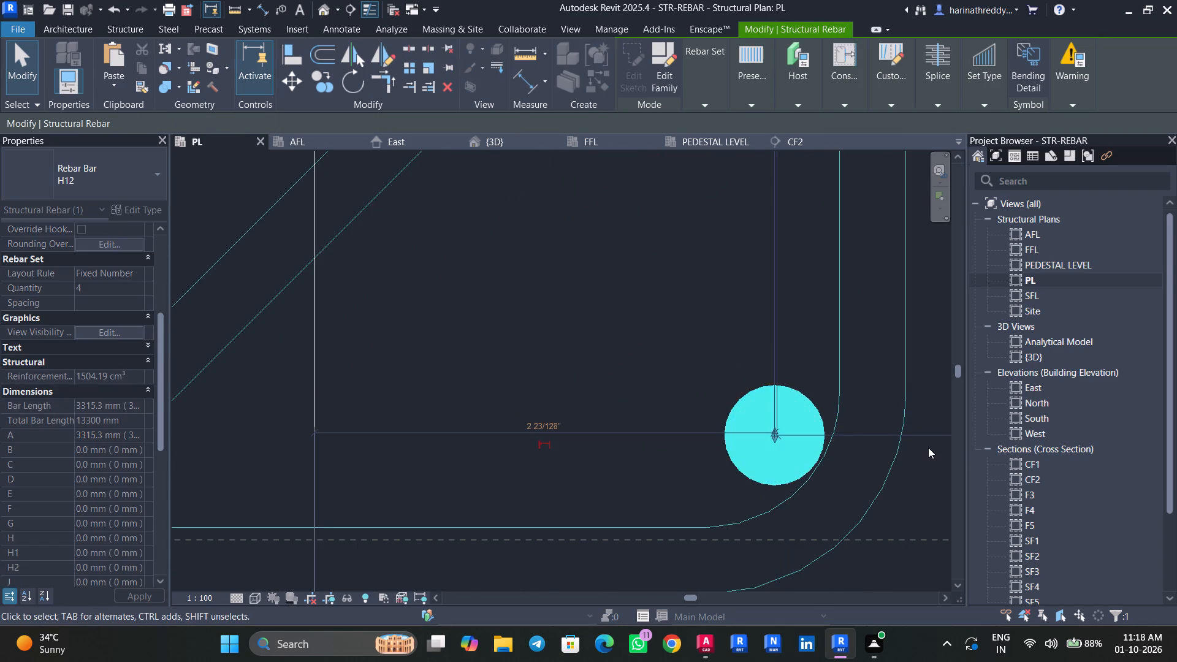
pyautogui.scroll(1, 928, 447)
pyautogui.scroll(-2, 928, 447)
pyautogui.moveTo(926, 453); pyautogui.dragTo(605, 485, button='middle')
pyautogui.scroll(-6, 898, 419)
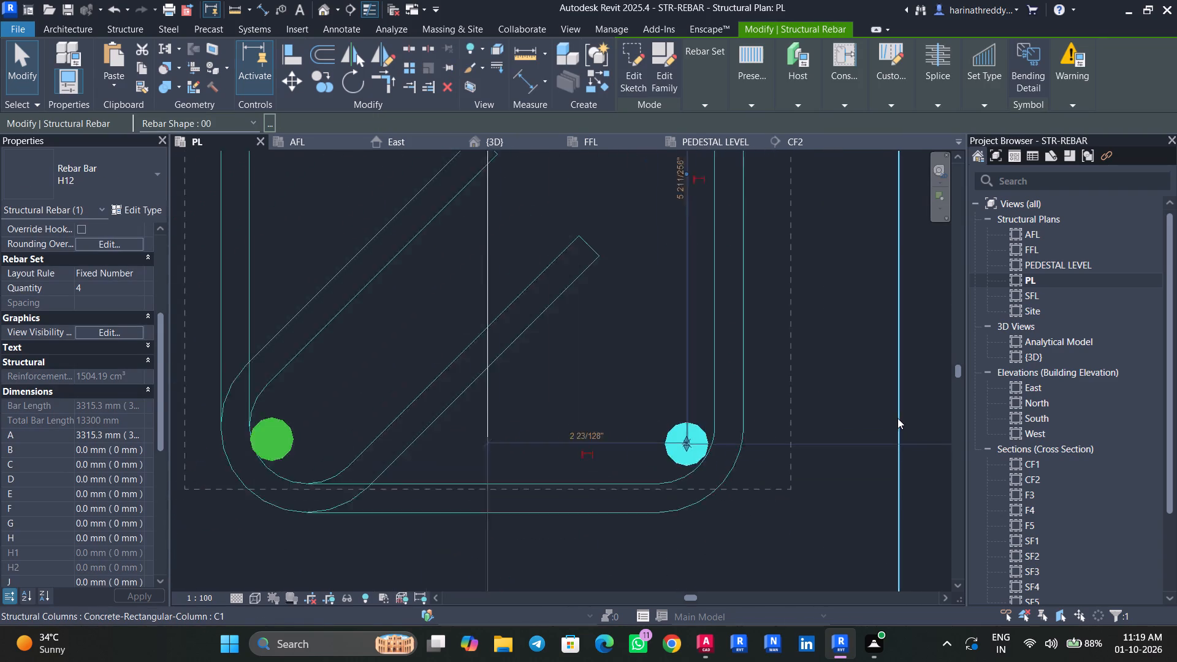
pyautogui.scroll(-2, 897, 418)
pyautogui.moveTo(802, 442); pyautogui.dragTo(704, 464, button='middle')
pyautogui.click(878, 417)
pyautogui.scroll(-4, 878, 417)
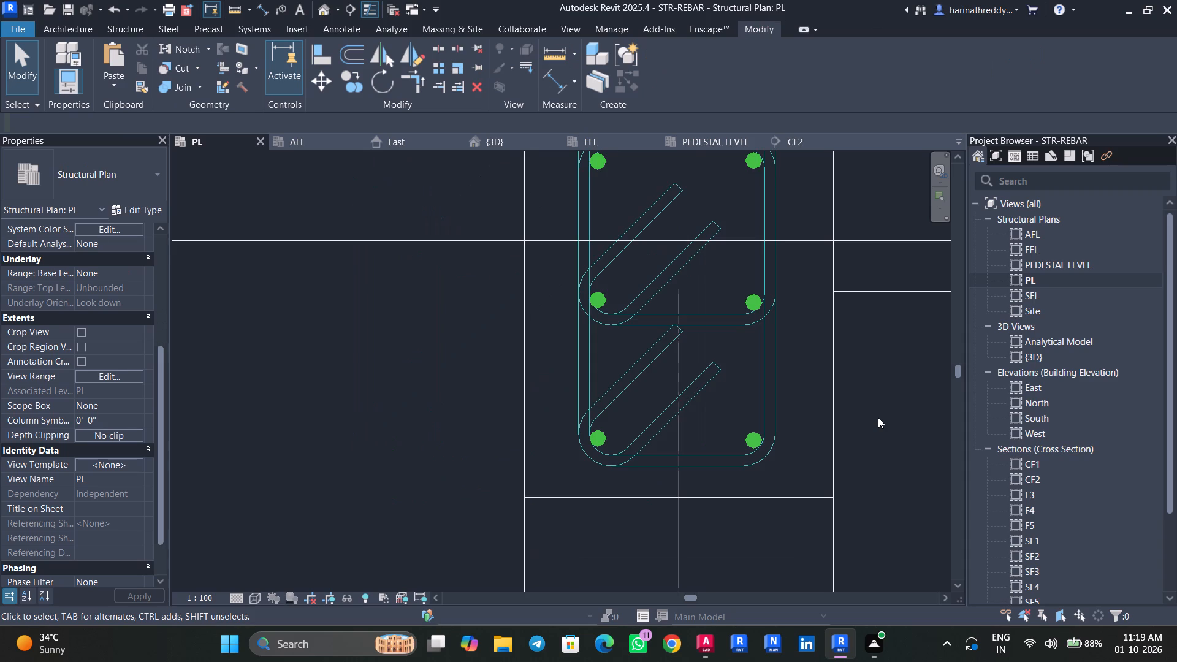
pyautogui.scroll(-4, 878, 417)
pyautogui.moveTo(878, 417); pyautogui.dragTo(775, 451, button='middle')
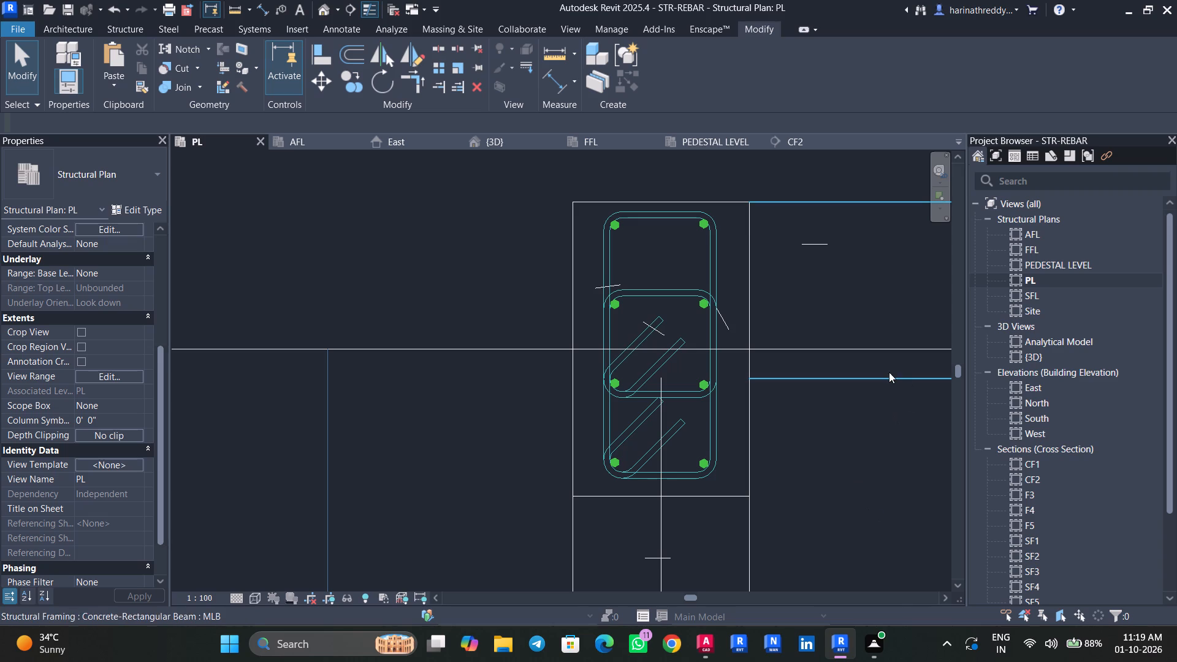
pyautogui.press('Escape')
pyautogui.press('Escape')
pyautogui.press('Escape')
# Create a similar H12 bar with the Single layout rule, touching the north side of the outer tie's southwest corner bar.
pyautogui.moveTo(798, 444); pyautogui.dragTo(774, 404, button='middle')
pyautogui.scroll(1, 633, 429)
pyautogui.scroll(-1, 633, 429)
pyautogui.scroll(9, 633, 429)
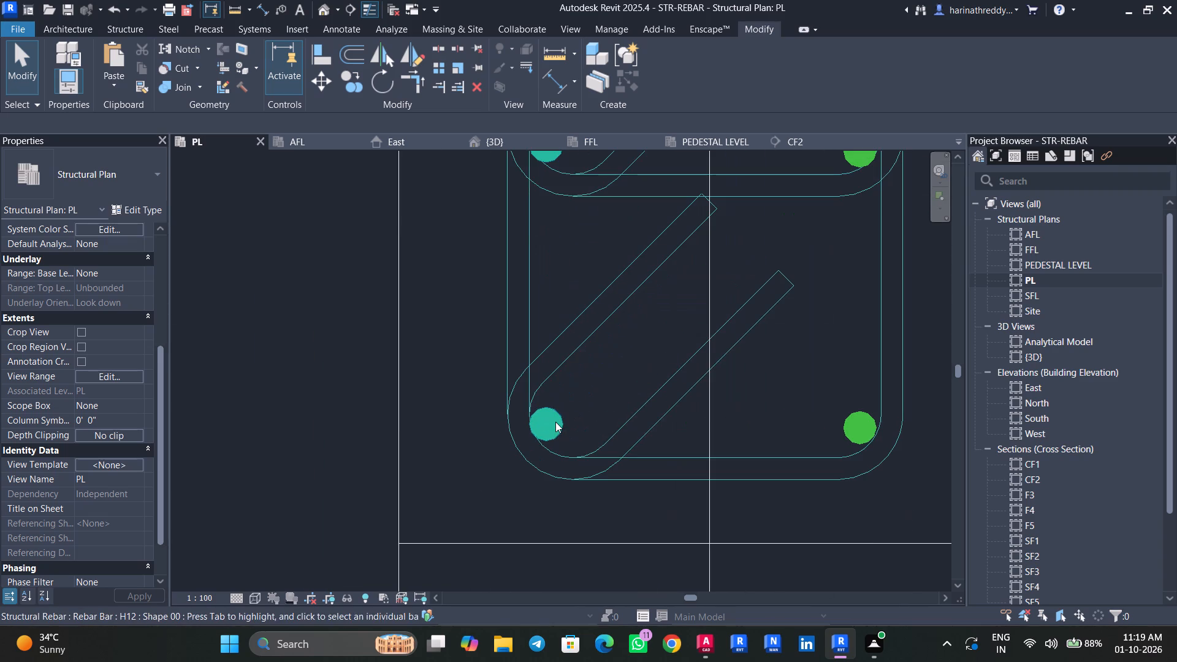
pyautogui.click(555, 422)
pyautogui.write('XS')
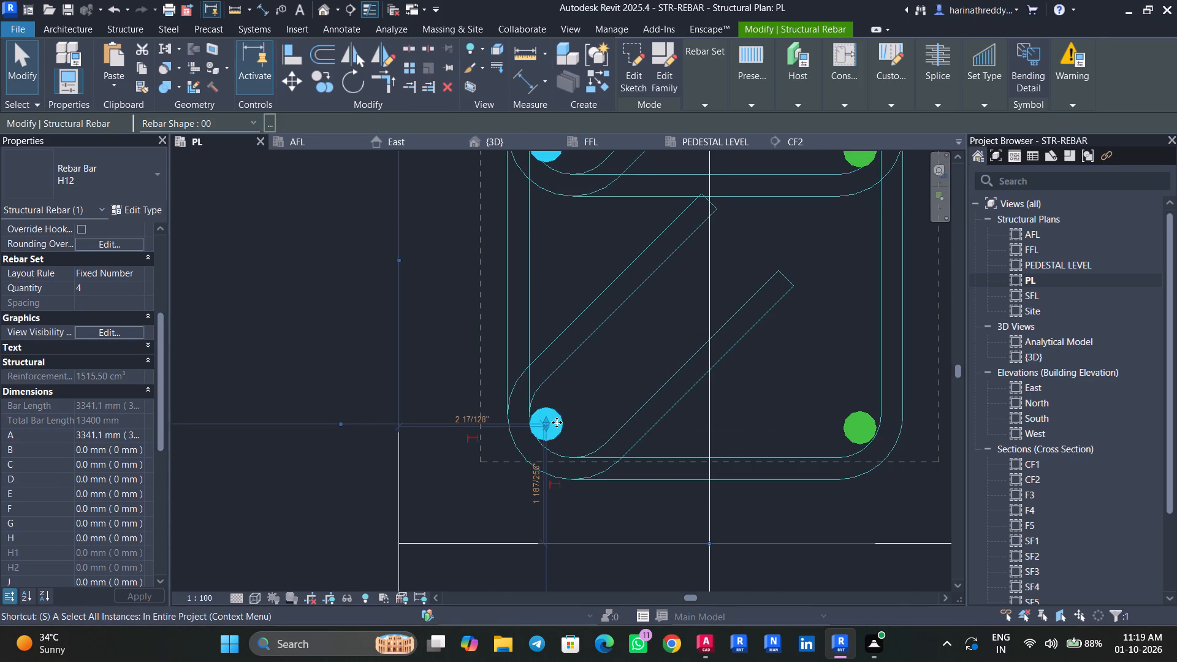
pyautogui.press('Escape')
pyautogui.press('Escape')
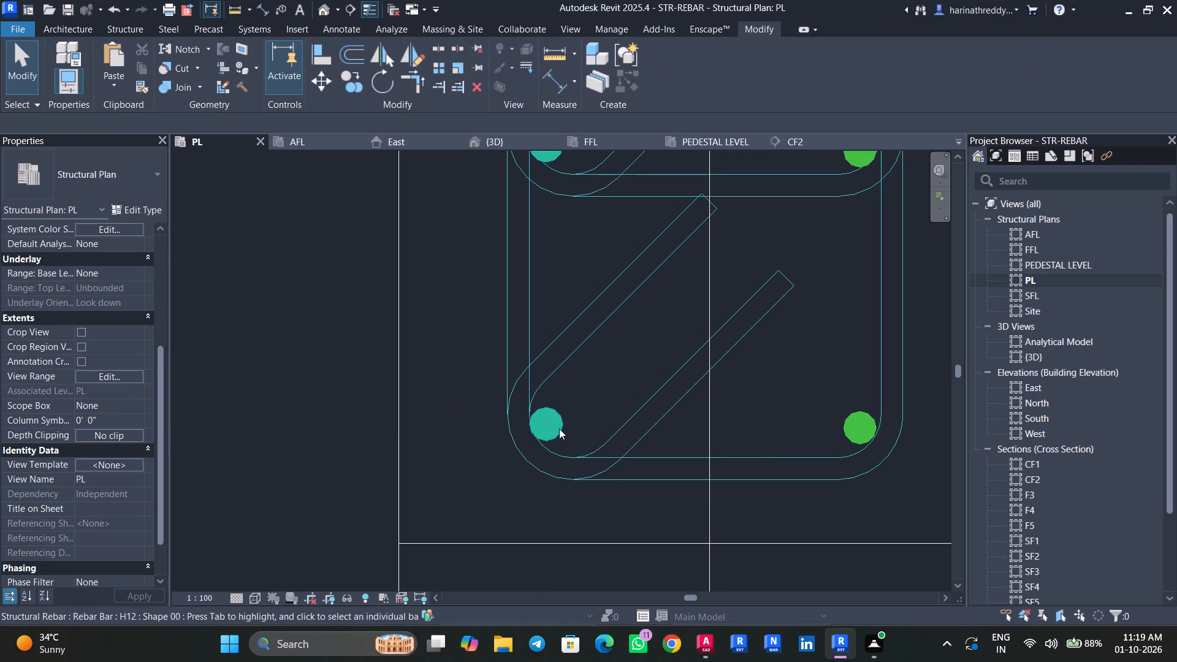
pyautogui.click(559, 428)
pyautogui.write('CS')
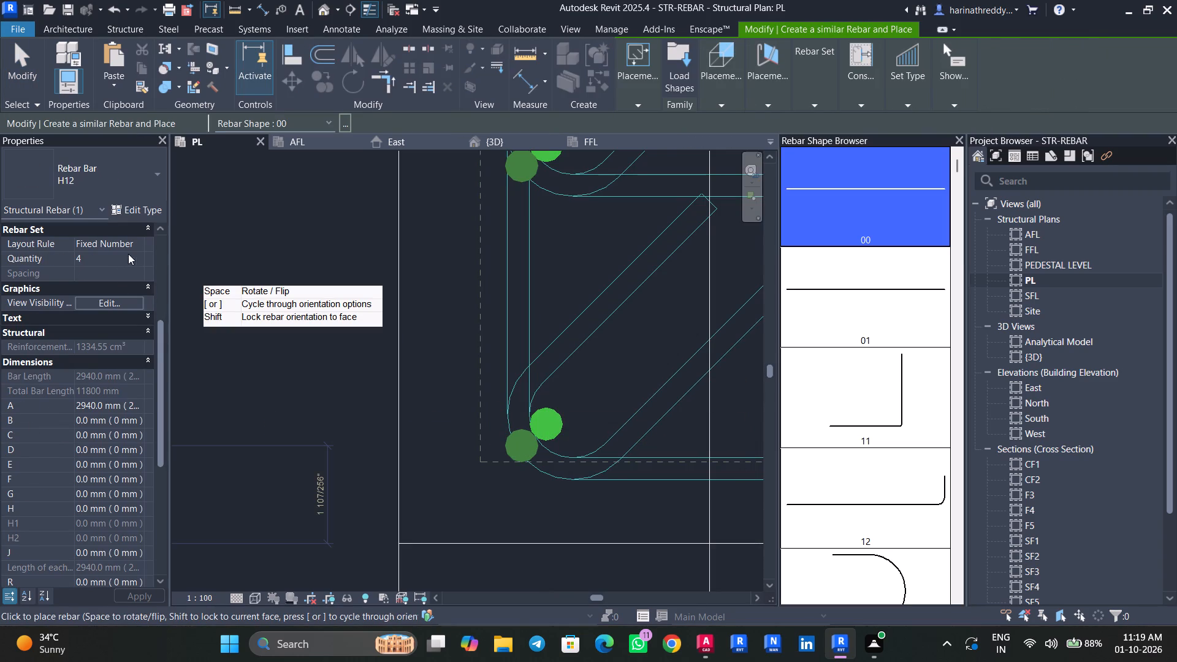
pyautogui.click(137, 245)
pyautogui.click(109, 257)
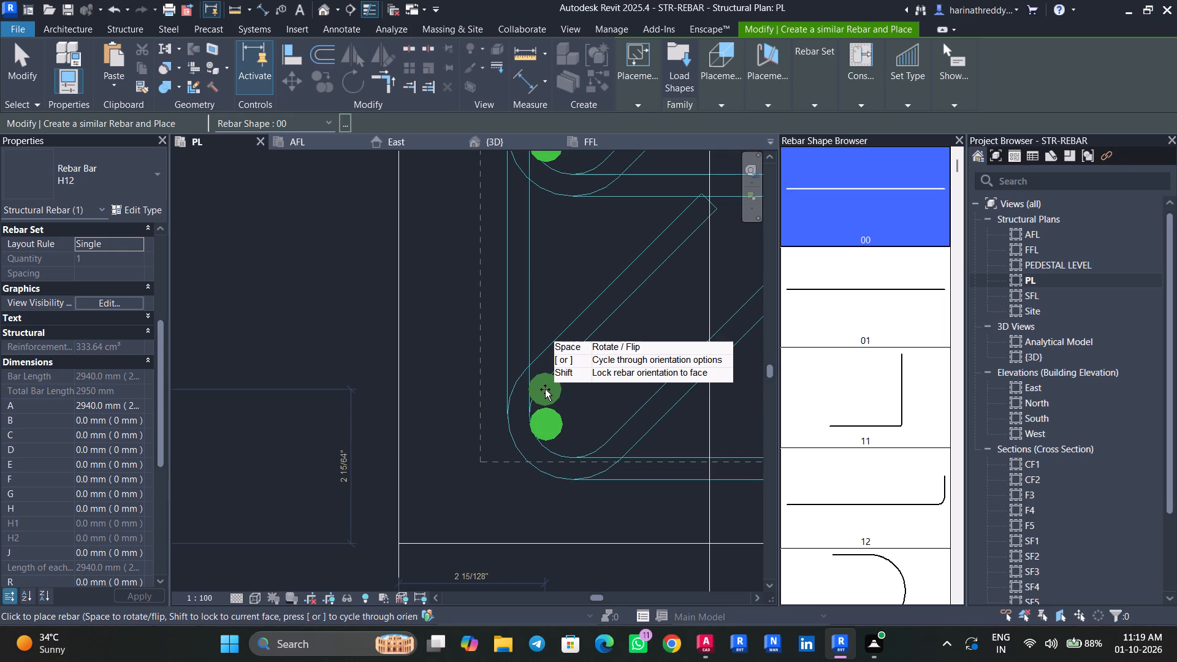
pyautogui.click(545, 390)
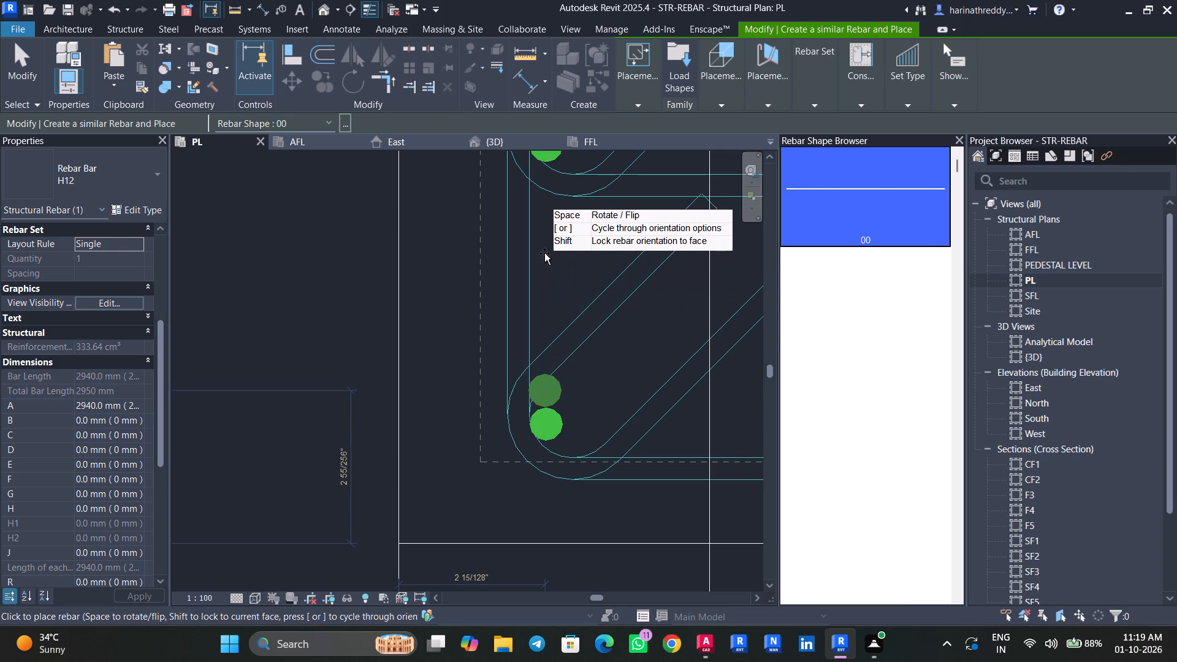
# Place another H12 bar with the Single layout rule, touching the north side of the inner tie's southwest corner bar.
pyautogui.moveTo(546, 243); pyautogui.dragTo(508, 401, button='middle')
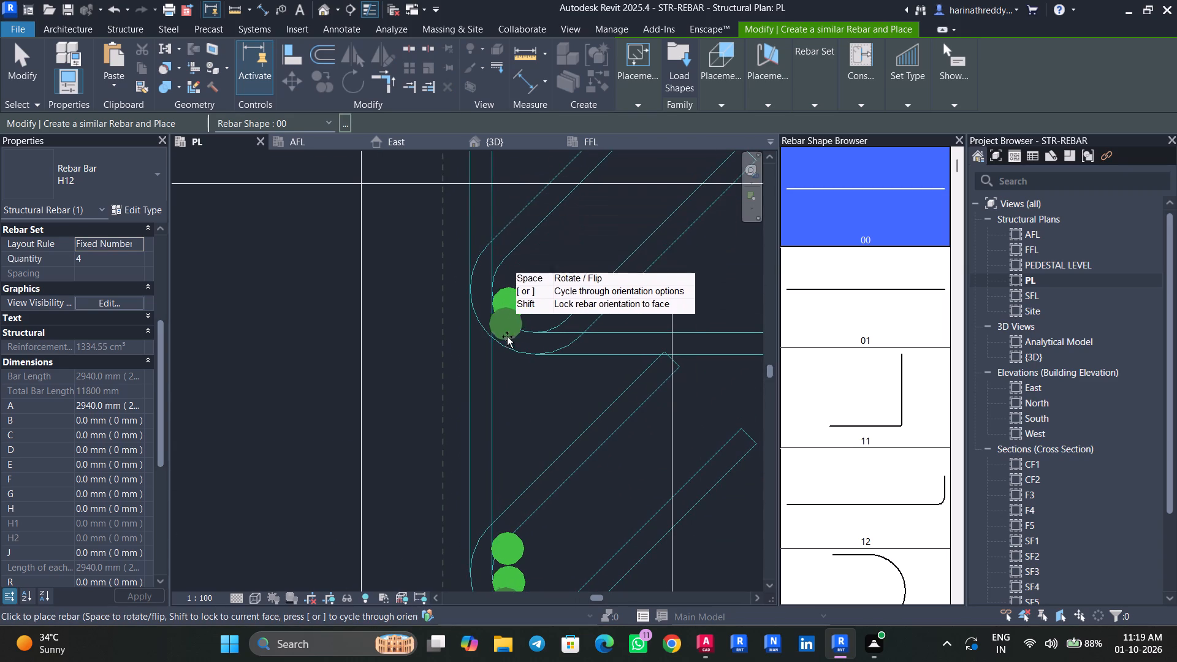
pyautogui.scroll(-4, 500, 347)
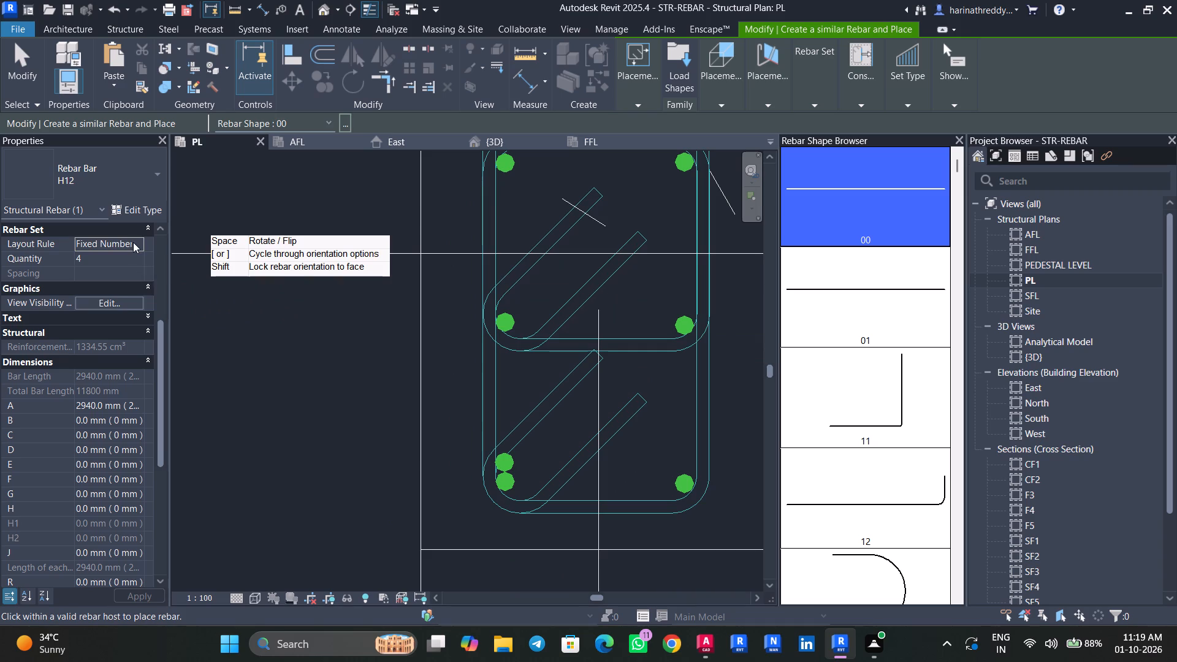
pyautogui.click(133, 240)
pyautogui.click(103, 259)
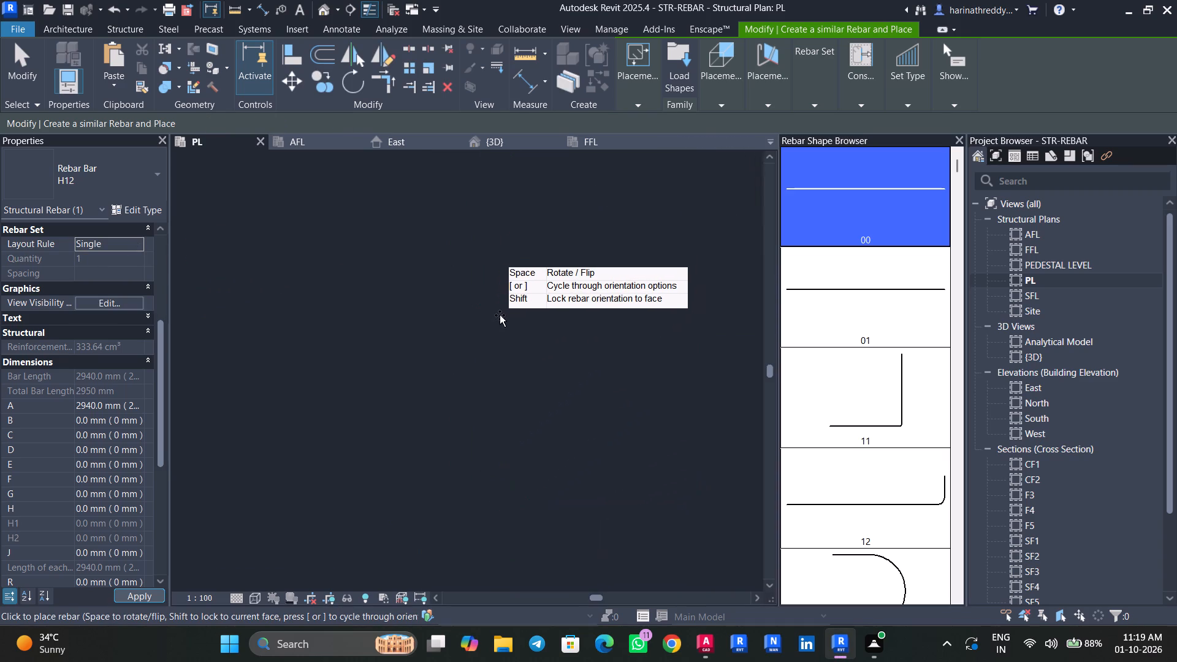
pyautogui.scroll(2, 507, 303)
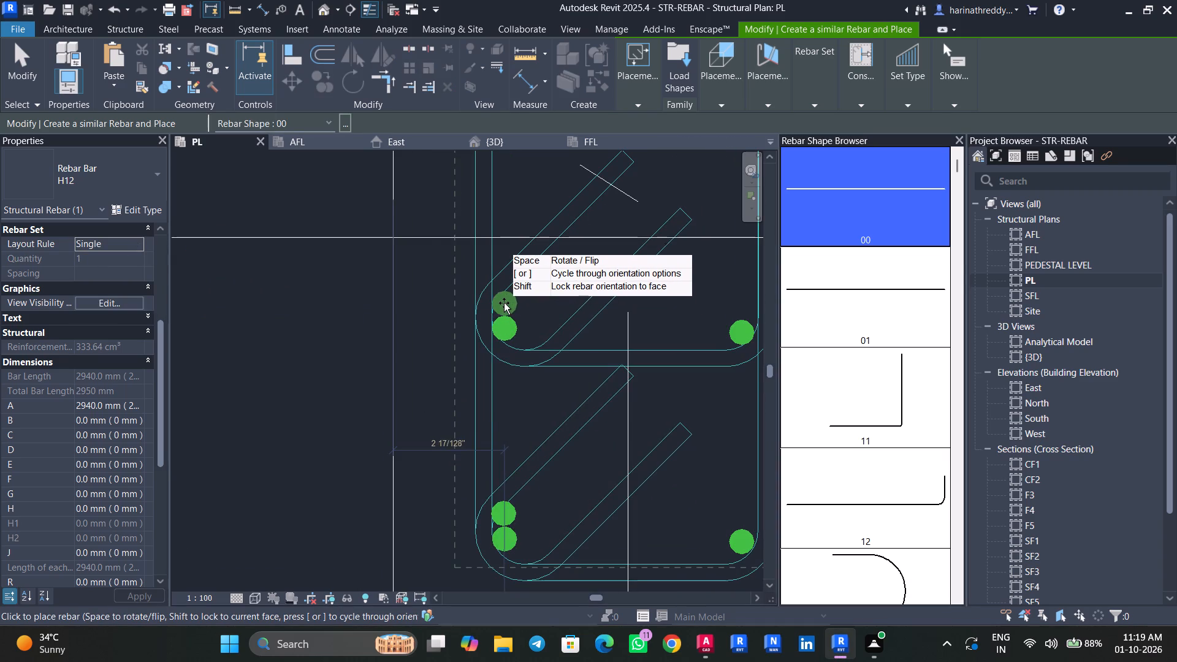
pyautogui.click(503, 304)
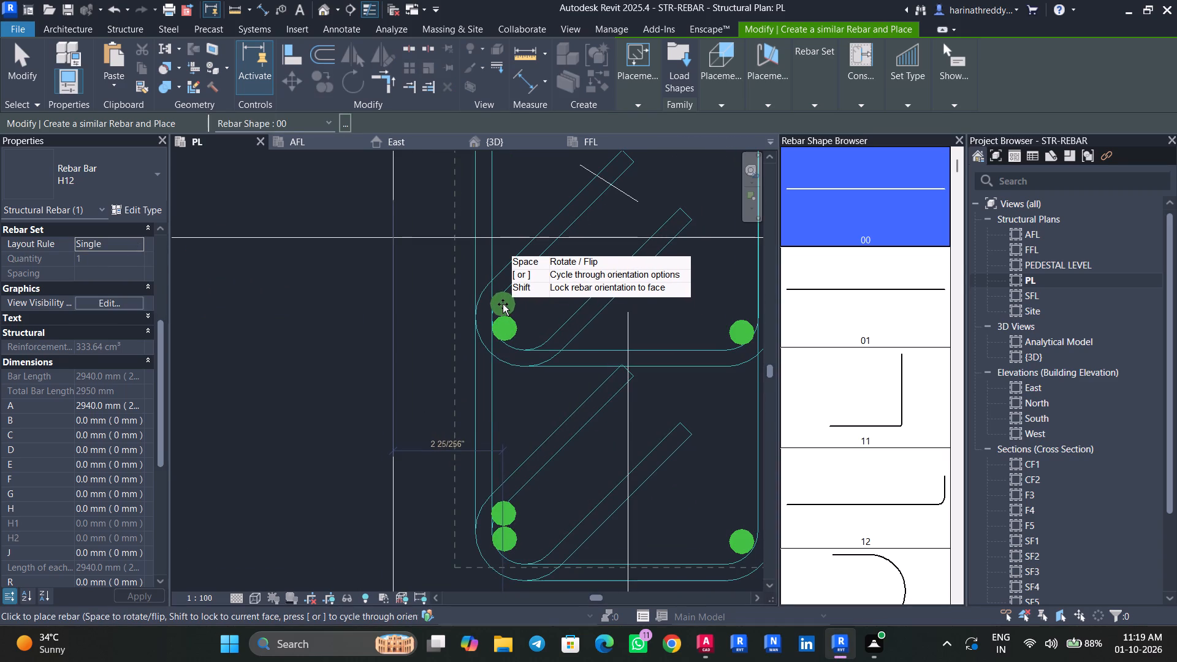
# Place a further H12 bar with the Single layout rule, touching the south side of the inner tie's northwest corner bar.
pyautogui.click(140, 240)
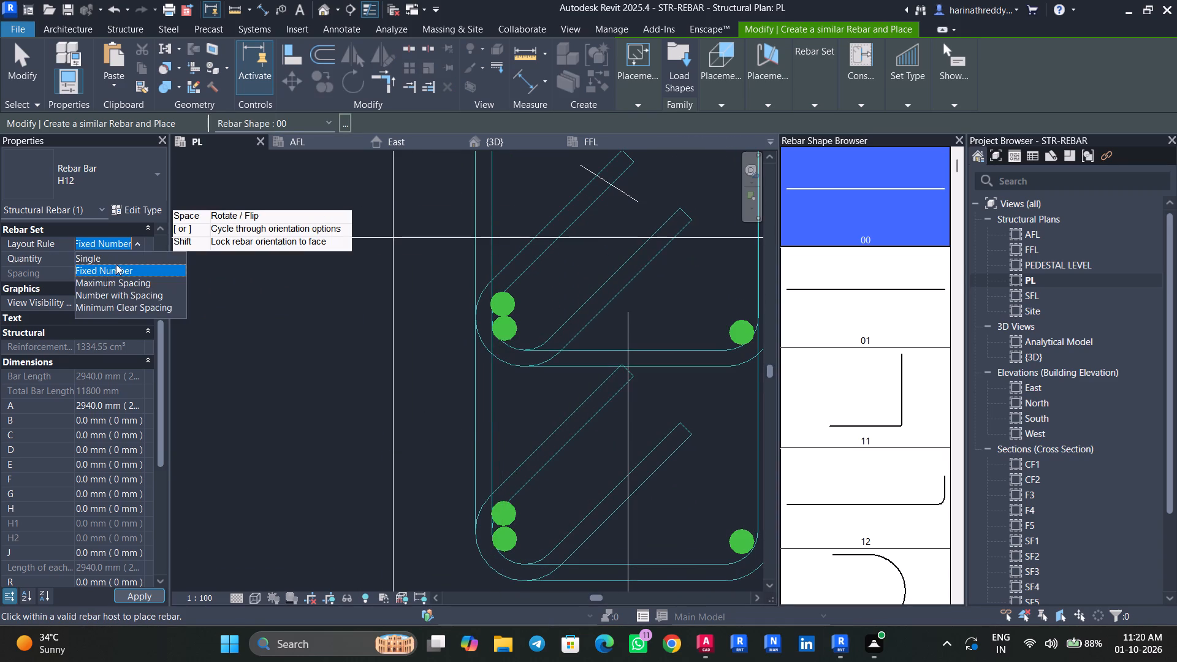
pyautogui.click(107, 262)
pyautogui.moveTo(331, 264); pyautogui.dragTo(277, 498, button='middle')
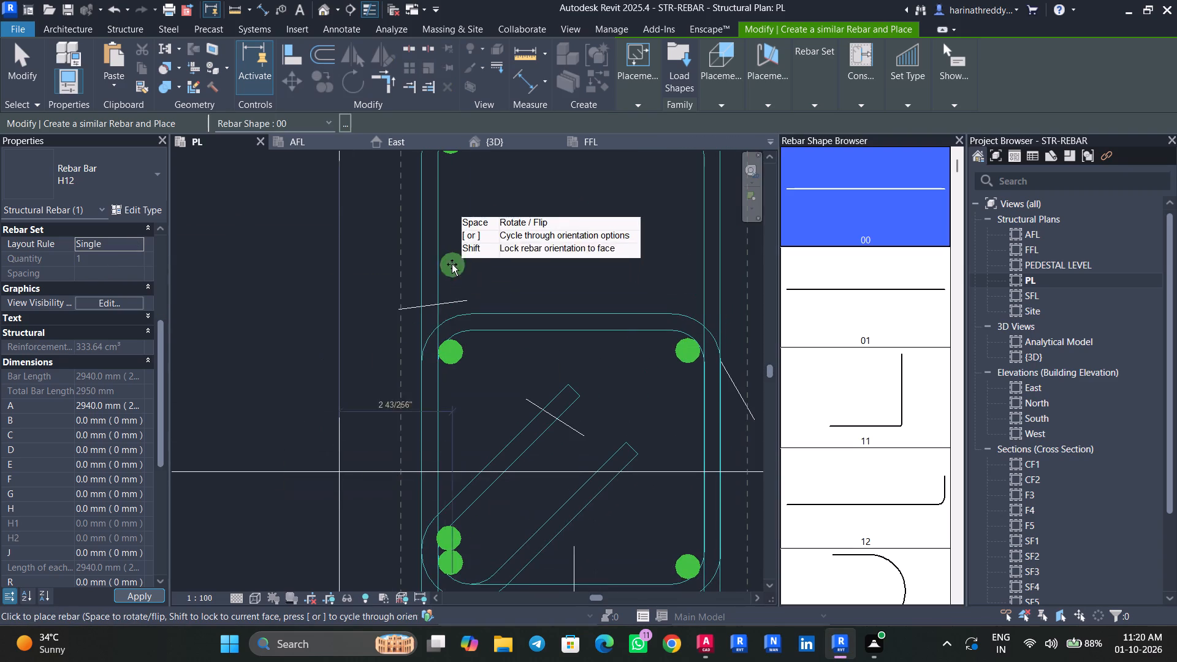
pyautogui.scroll(5, 444, 332)
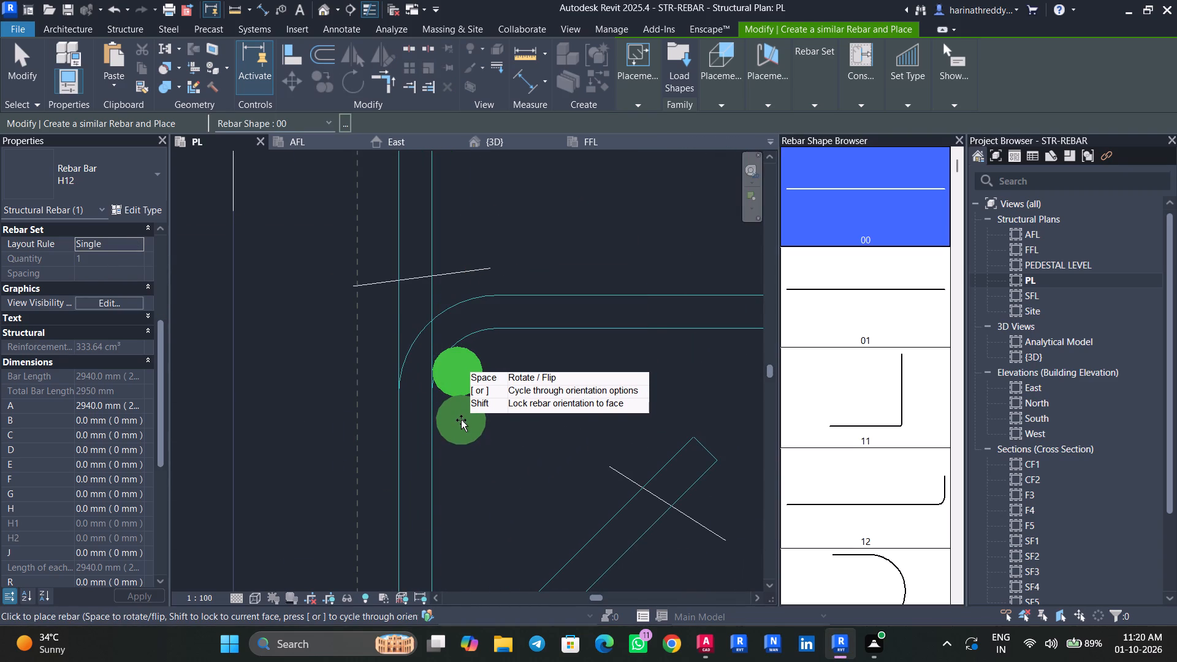
pyautogui.click(460, 419)
pyautogui.press('Escape')
pyautogui.press('Escape')
pyautogui.press('Escape')
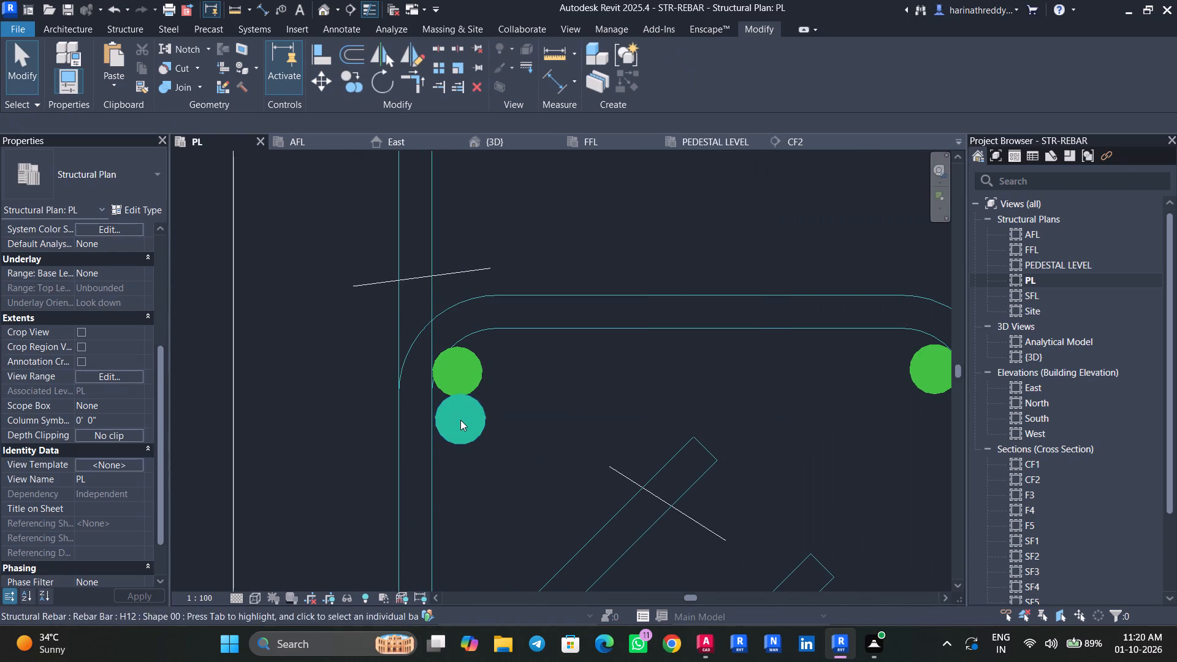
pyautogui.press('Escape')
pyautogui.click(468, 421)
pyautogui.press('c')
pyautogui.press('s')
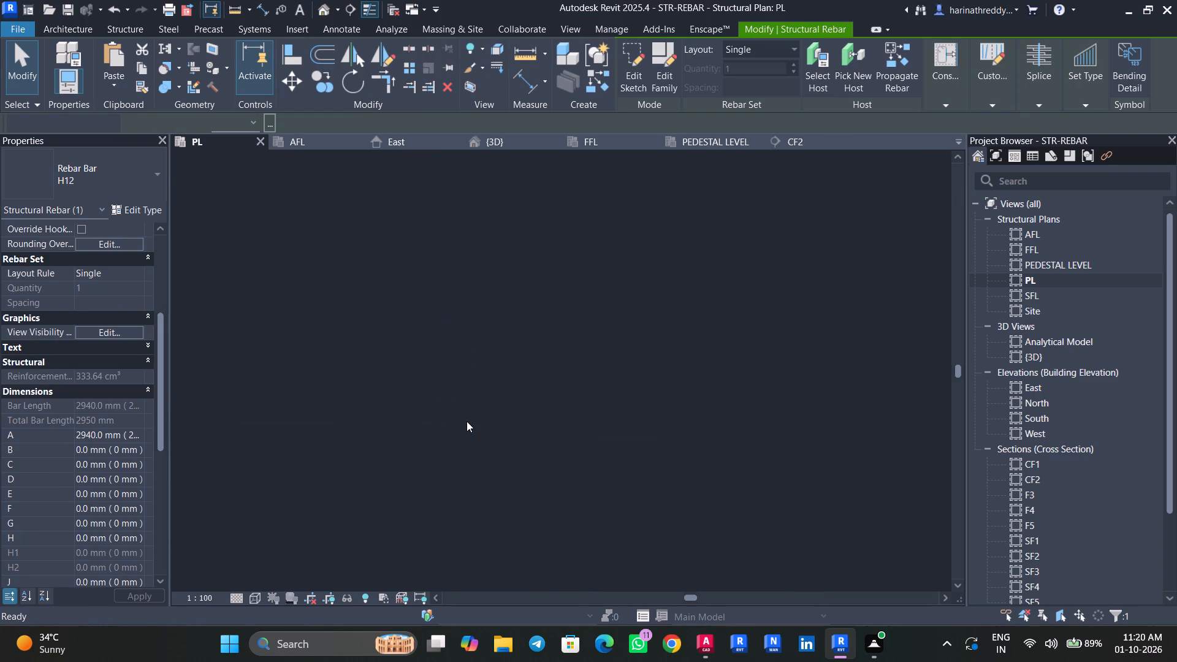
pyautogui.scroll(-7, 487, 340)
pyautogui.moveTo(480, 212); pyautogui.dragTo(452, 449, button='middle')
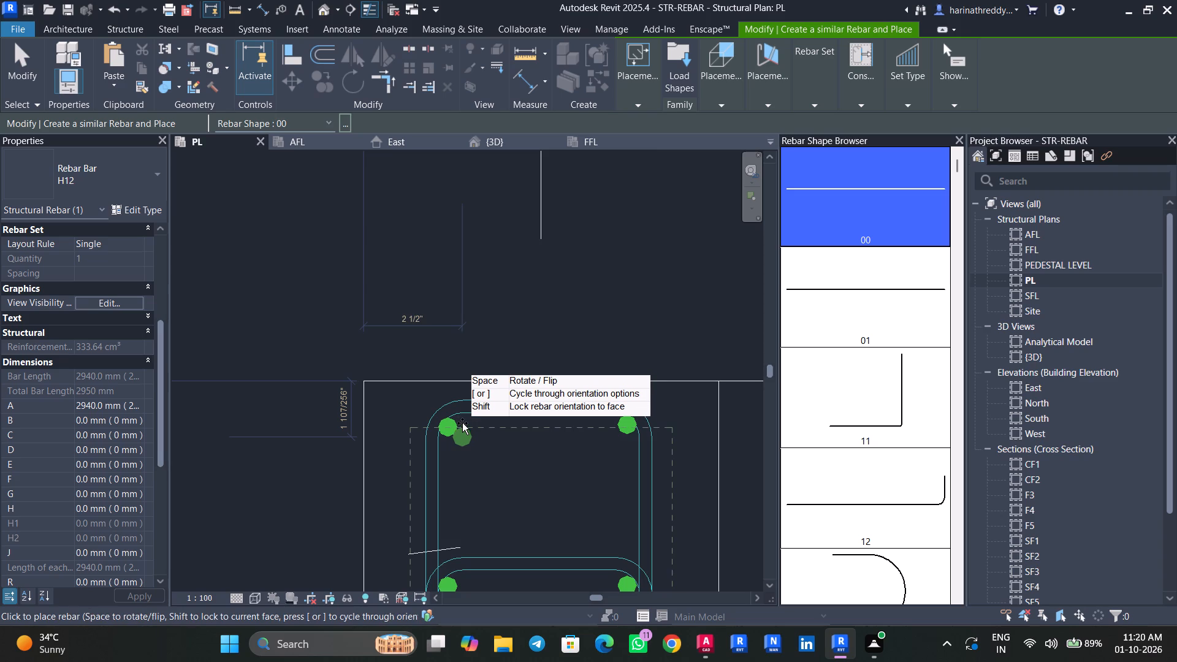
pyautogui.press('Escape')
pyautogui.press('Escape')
# Undo the single H12 bars added beside the column's west bars, back to the original corner bars only.
pyautogui.moveTo(463, 476); pyautogui.dragTo(446, 272, button='middle')
pyautogui.hotkey('ctrl', 'z')
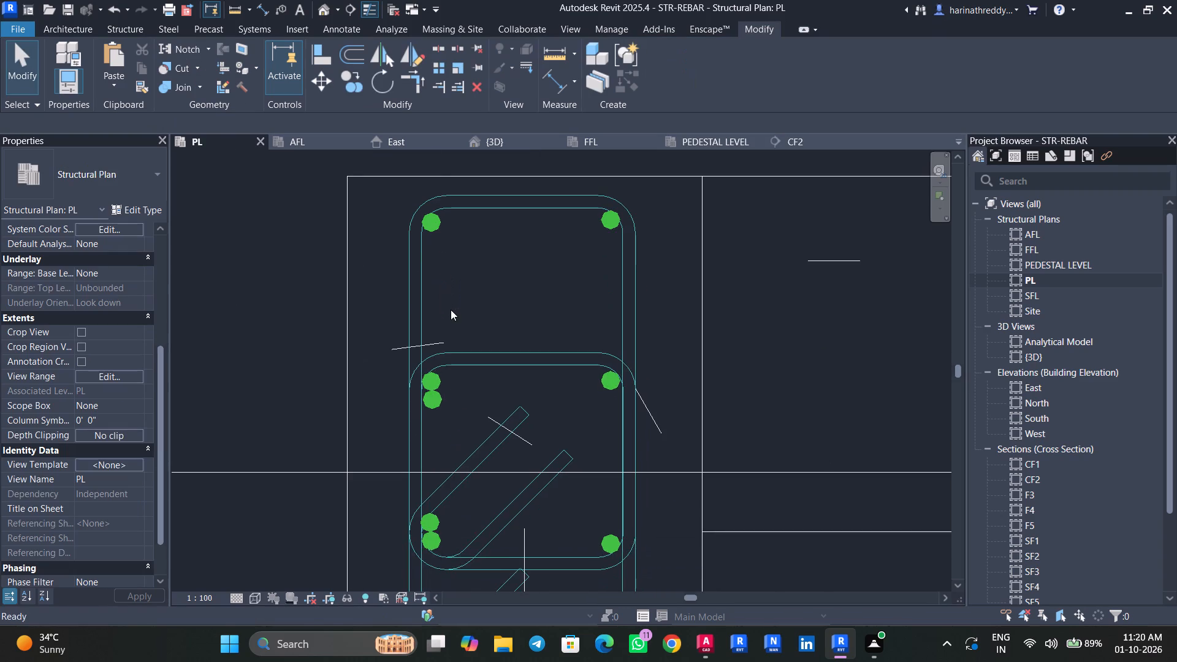
pyautogui.hotkey('ctrl', 'z')
pyautogui.scroll(-9, 464, 354)
pyautogui.moveTo(490, 413); pyautogui.dragTo(487, 338, button='middle')
pyautogui.hotkey('ctrl', 'z')
pyautogui.hotkey('ctrl', 'z')
# Create a similar H12 set from the west bars, Fixed Number layout with quantity 4, and place it just inside them.
pyautogui.click(550, 424)
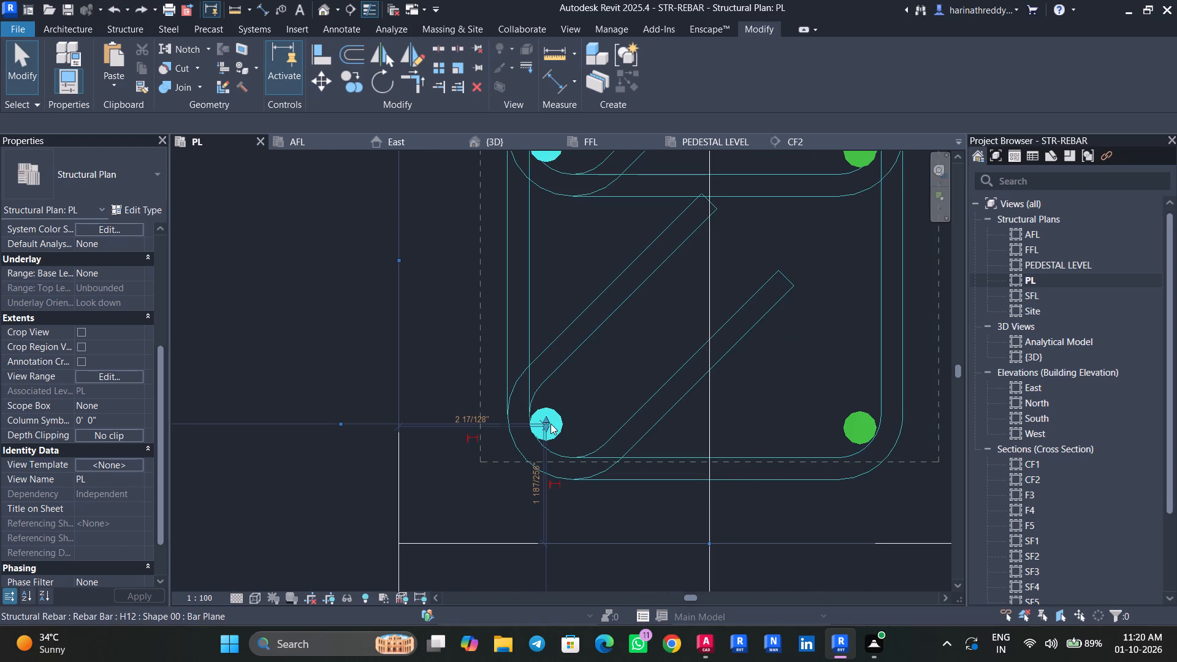
pyautogui.press('c')
pyautogui.press('s')
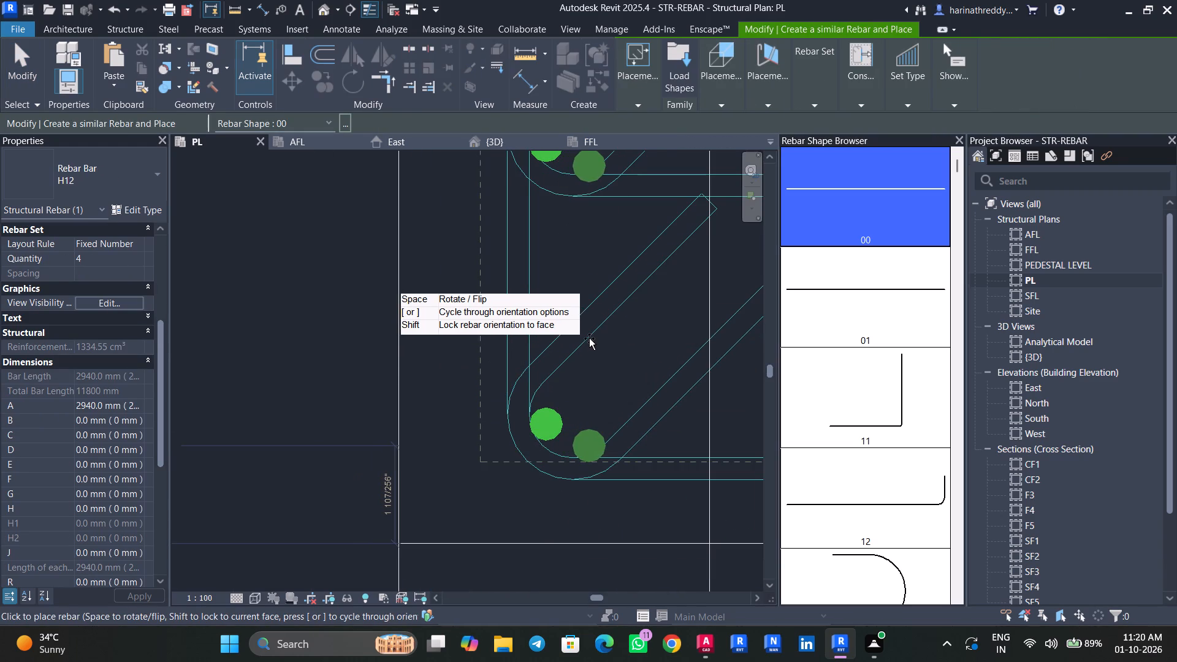
pyautogui.click(588, 334)
pyautogui.moveTo(588, 334); pyautogui.dragTo(579, 347, button='middle')
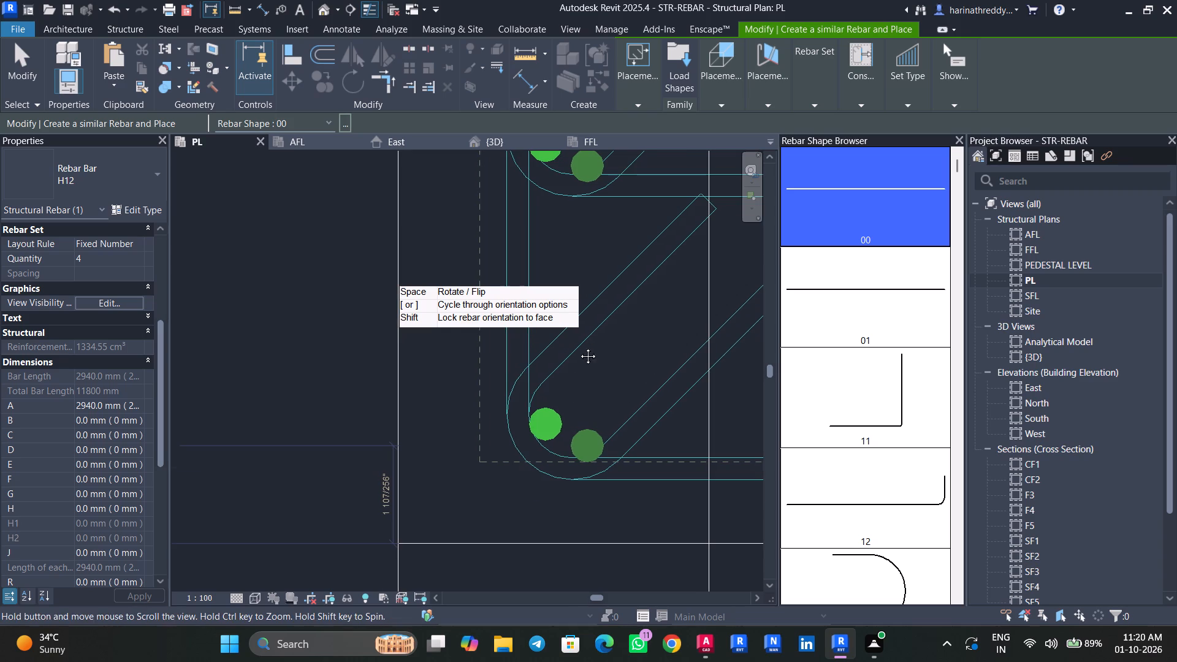
pyautogui.moveTo(579, 347); pyautogui.dragTo(552, 396, button='middle')
pyautogui.press('Escape')
pyautogui.press('Escape')
pyautogui.press('Escape')
# Move the new west H12 set against the east side of the outer tie's southwest corner bar, level with it.
pyautogui.click(550, 489)
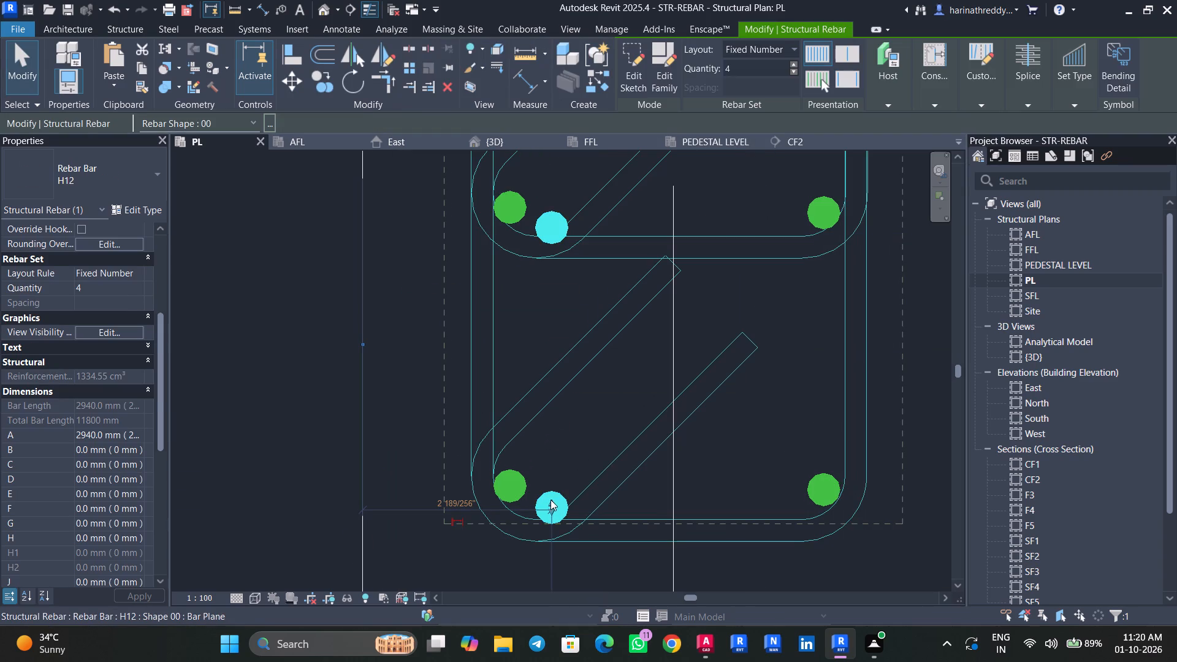
pyautogui.moveTo(550, 500); pyautogui.dragTo(545, 488)
pyautogui.press('Left')
pyautogui.press('Left')
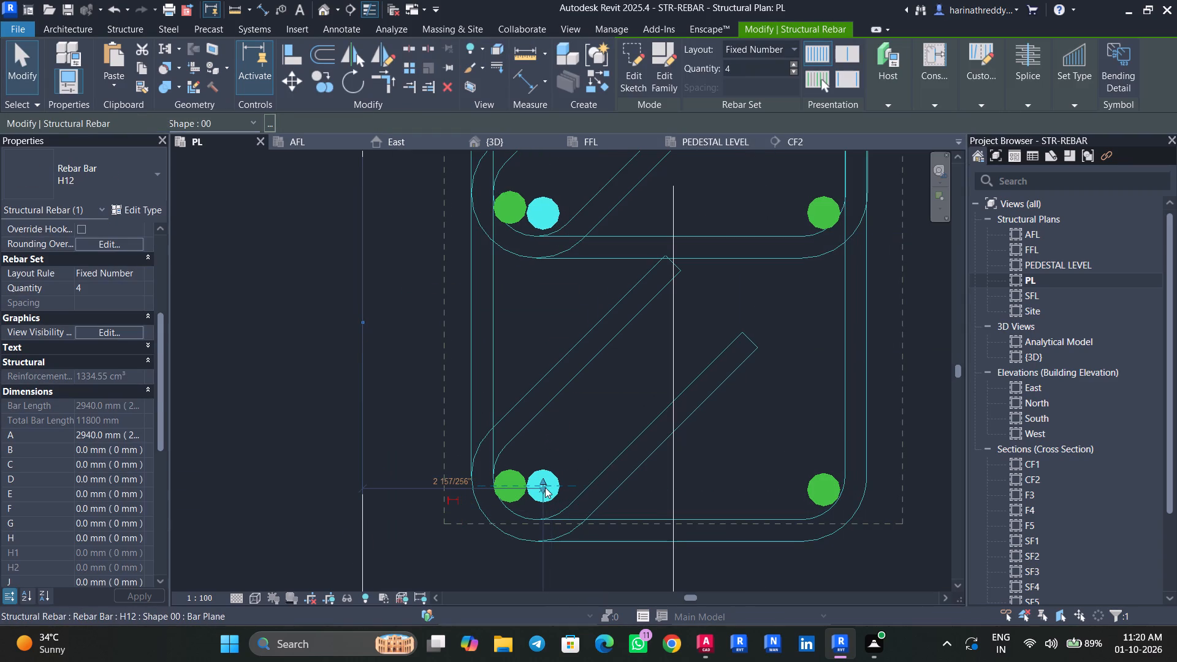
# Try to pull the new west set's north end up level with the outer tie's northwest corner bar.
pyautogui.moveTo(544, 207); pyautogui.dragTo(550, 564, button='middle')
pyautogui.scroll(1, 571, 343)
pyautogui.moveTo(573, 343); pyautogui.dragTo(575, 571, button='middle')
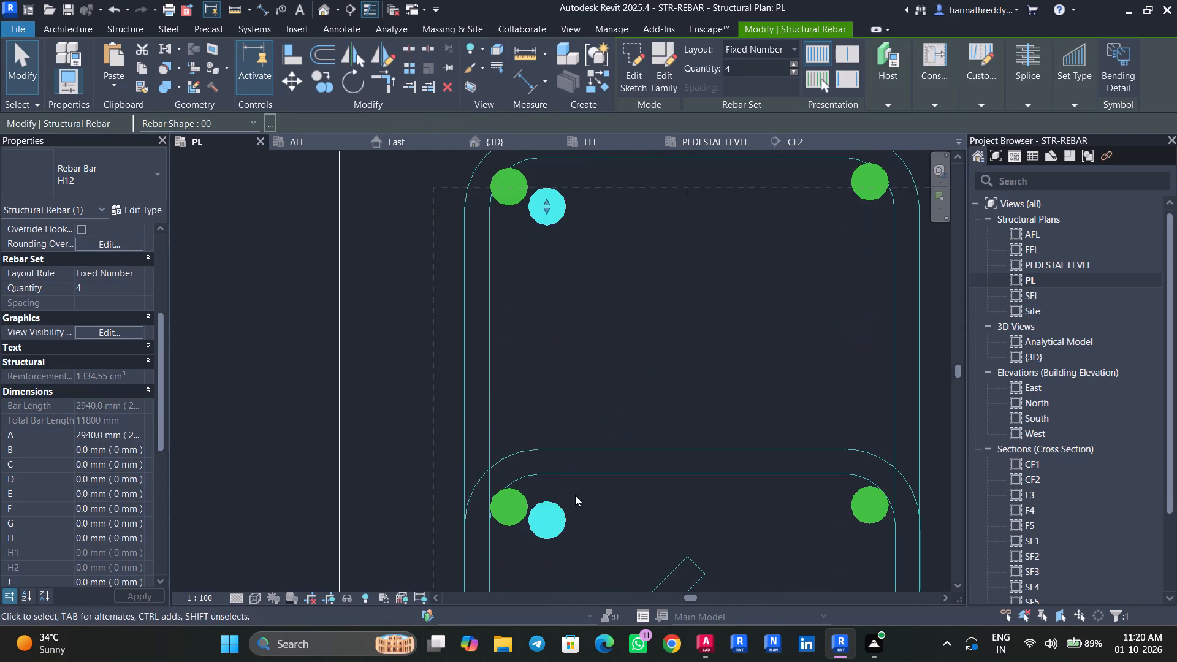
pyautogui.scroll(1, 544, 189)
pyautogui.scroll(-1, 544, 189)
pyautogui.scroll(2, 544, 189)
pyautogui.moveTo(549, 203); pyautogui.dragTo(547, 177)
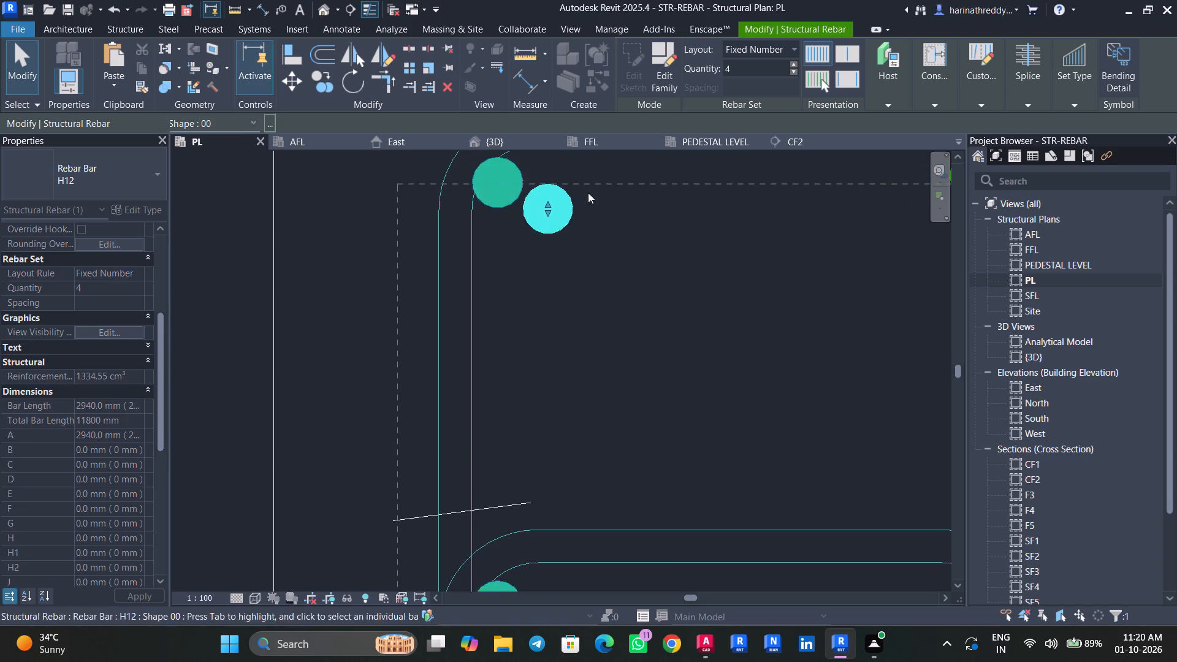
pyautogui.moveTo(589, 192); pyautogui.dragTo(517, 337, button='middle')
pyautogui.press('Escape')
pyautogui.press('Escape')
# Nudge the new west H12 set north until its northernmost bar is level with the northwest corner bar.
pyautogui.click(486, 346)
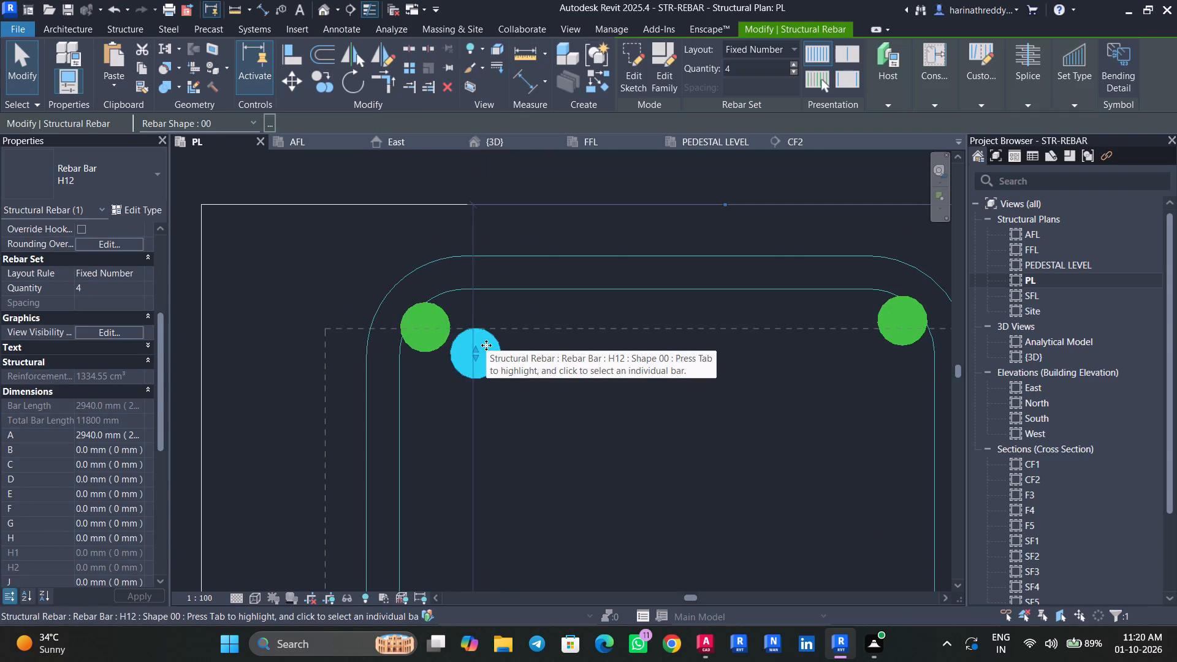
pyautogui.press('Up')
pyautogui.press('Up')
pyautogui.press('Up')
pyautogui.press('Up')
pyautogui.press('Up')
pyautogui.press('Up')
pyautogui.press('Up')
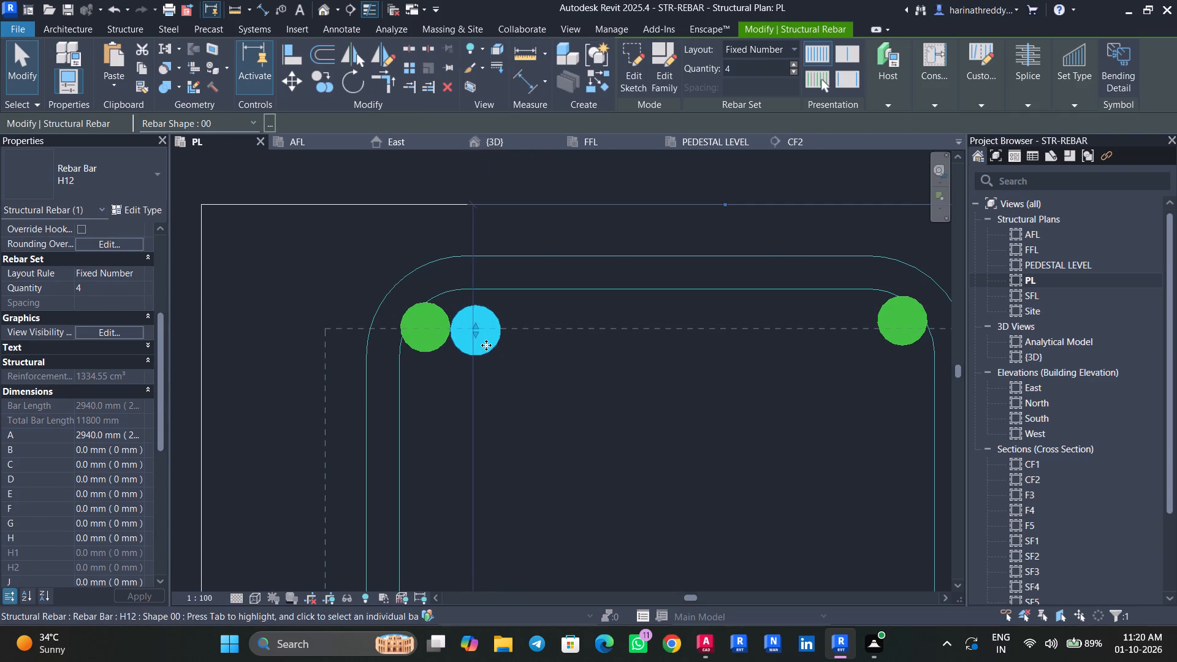
# Nudge the new west H12 set back south, level with the inner tie's southwest corner bar.
pyautogui.scroll(-6, 505, 392)
pyautogui.scroll(1, 507, 389)
pyautogui.moveTo(511, 400); pyautogui.dragTo(512, 322, button='middle')
pyautogui.moveTo(516, 395); pyautogui.dragTo(555, 141, button='middle')
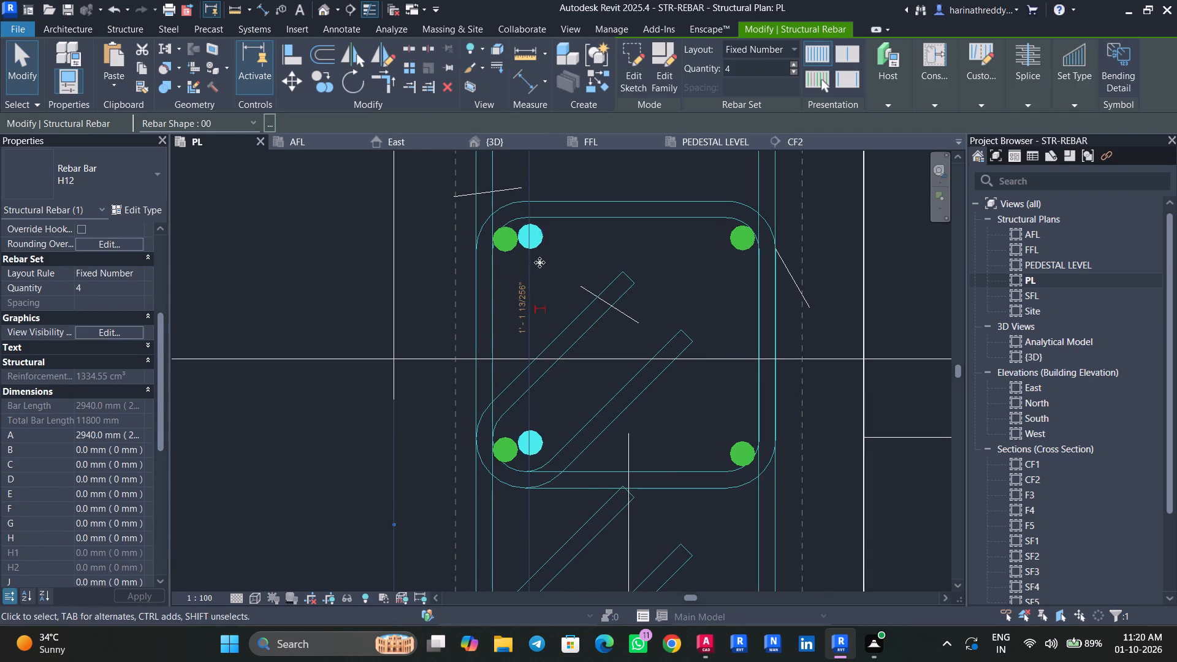
pyautogui.press('Down')
pyautogui.press('Down')
pyautogui.press('Down')
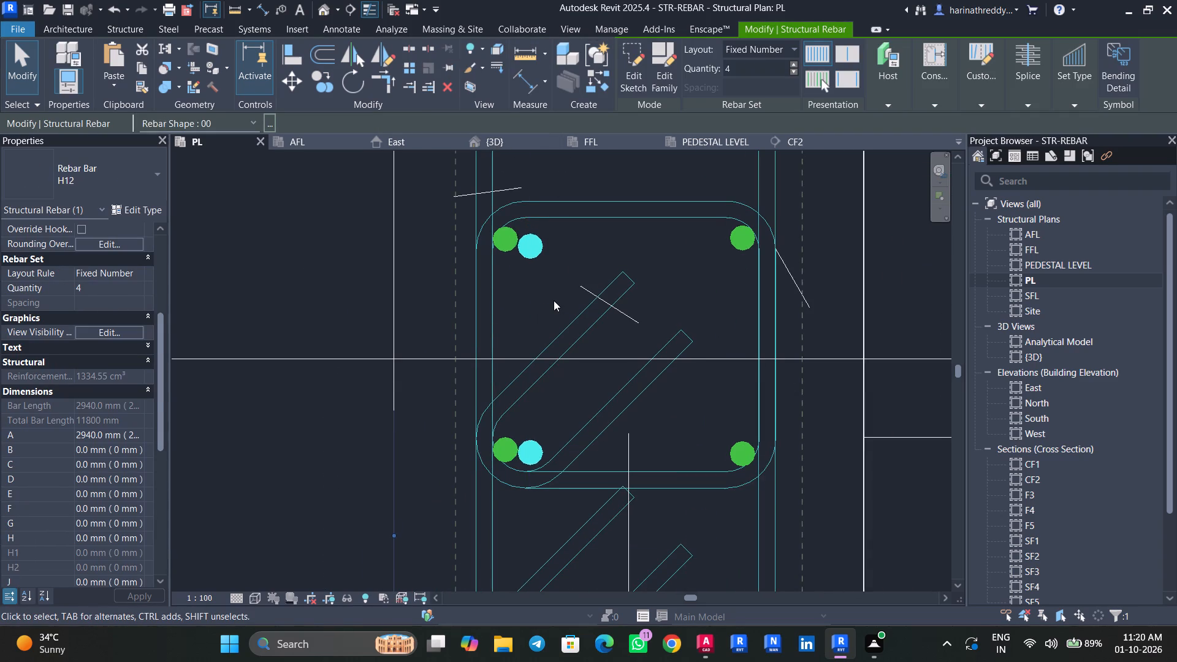
pyautogui.press('Up')
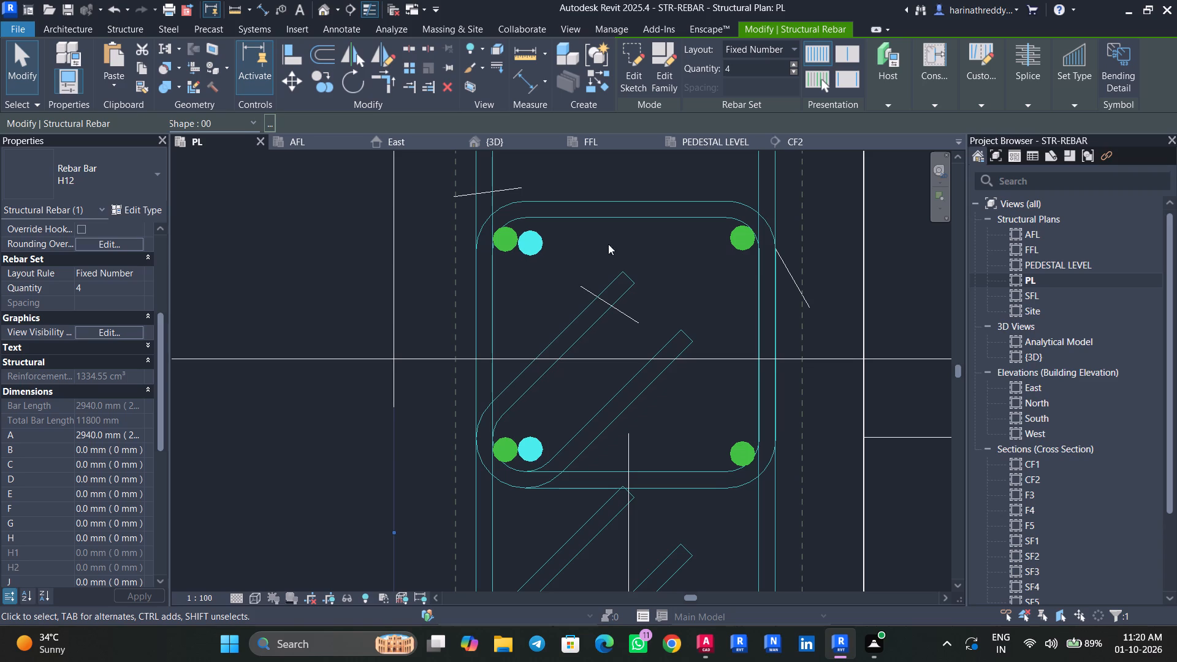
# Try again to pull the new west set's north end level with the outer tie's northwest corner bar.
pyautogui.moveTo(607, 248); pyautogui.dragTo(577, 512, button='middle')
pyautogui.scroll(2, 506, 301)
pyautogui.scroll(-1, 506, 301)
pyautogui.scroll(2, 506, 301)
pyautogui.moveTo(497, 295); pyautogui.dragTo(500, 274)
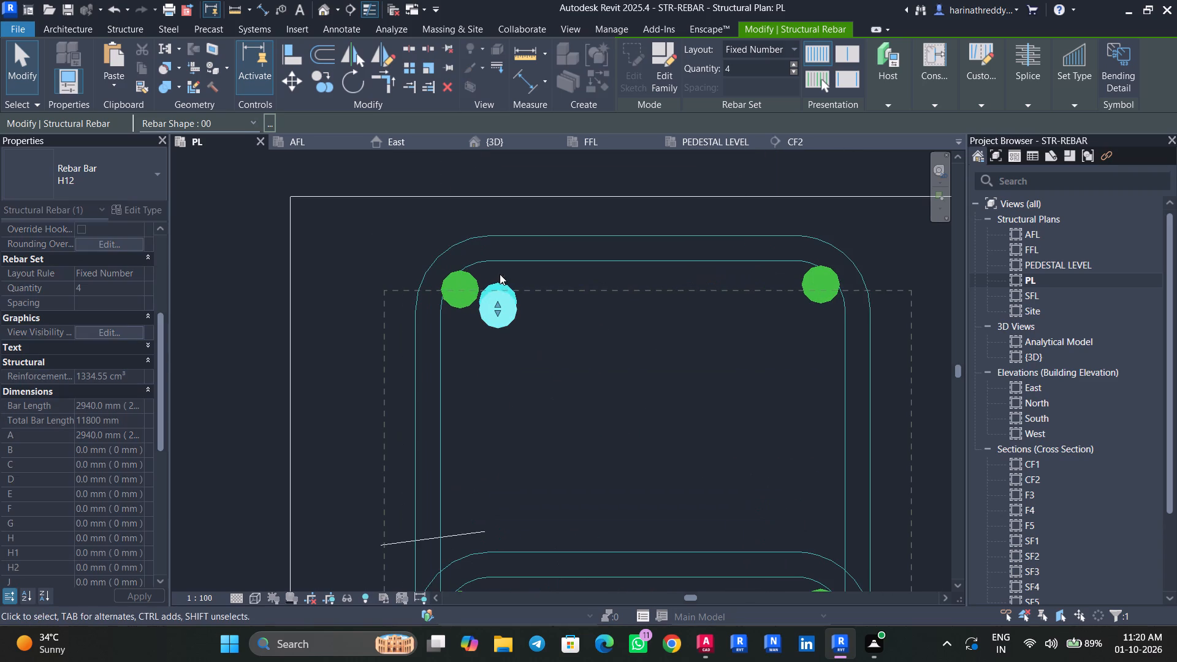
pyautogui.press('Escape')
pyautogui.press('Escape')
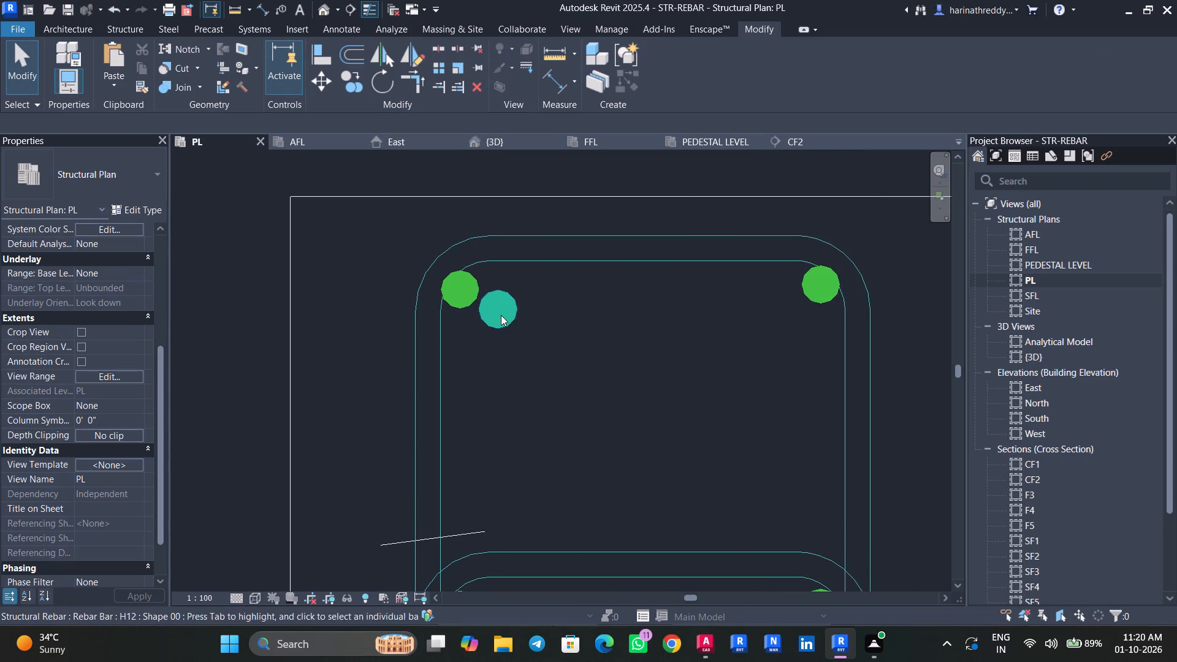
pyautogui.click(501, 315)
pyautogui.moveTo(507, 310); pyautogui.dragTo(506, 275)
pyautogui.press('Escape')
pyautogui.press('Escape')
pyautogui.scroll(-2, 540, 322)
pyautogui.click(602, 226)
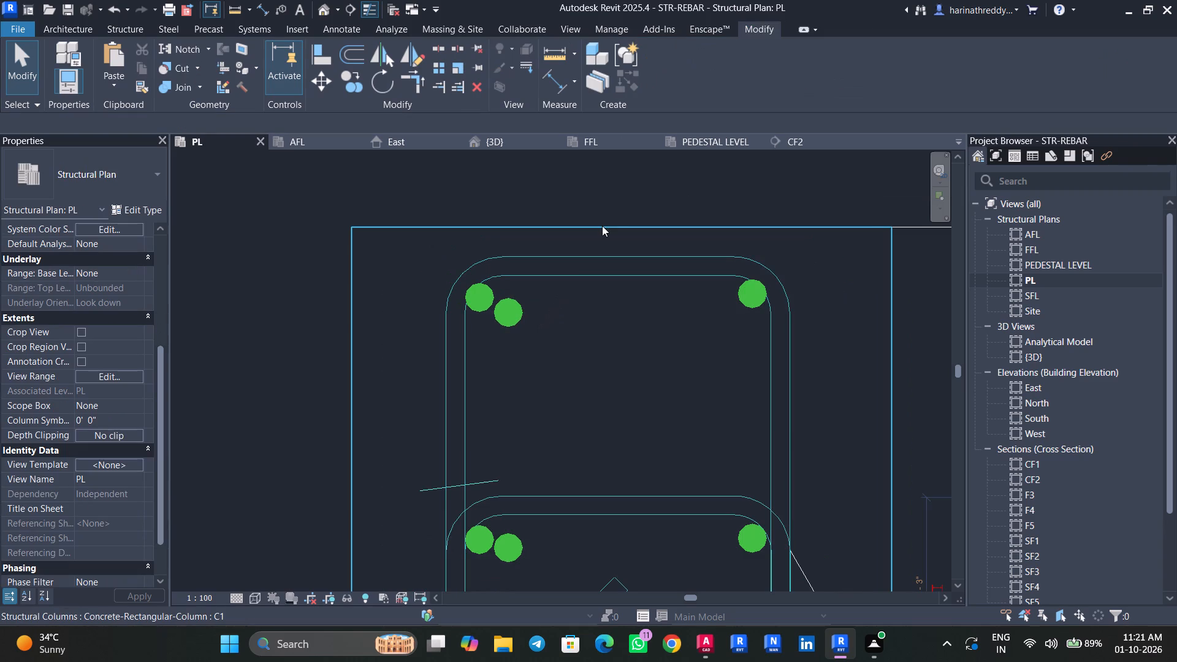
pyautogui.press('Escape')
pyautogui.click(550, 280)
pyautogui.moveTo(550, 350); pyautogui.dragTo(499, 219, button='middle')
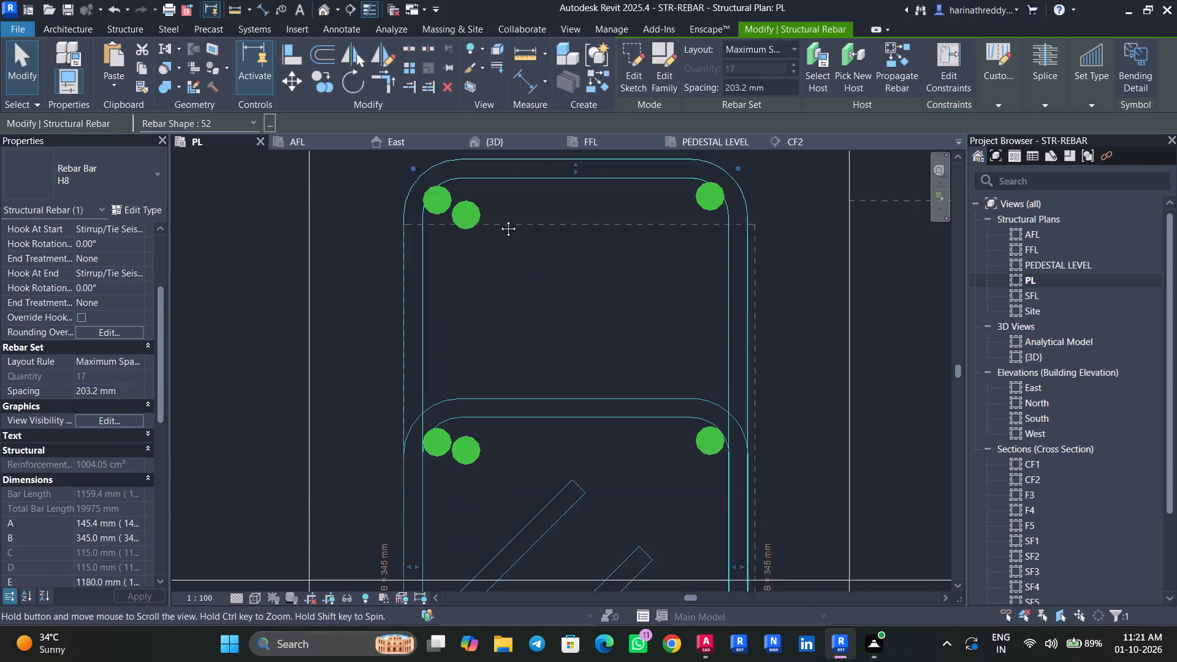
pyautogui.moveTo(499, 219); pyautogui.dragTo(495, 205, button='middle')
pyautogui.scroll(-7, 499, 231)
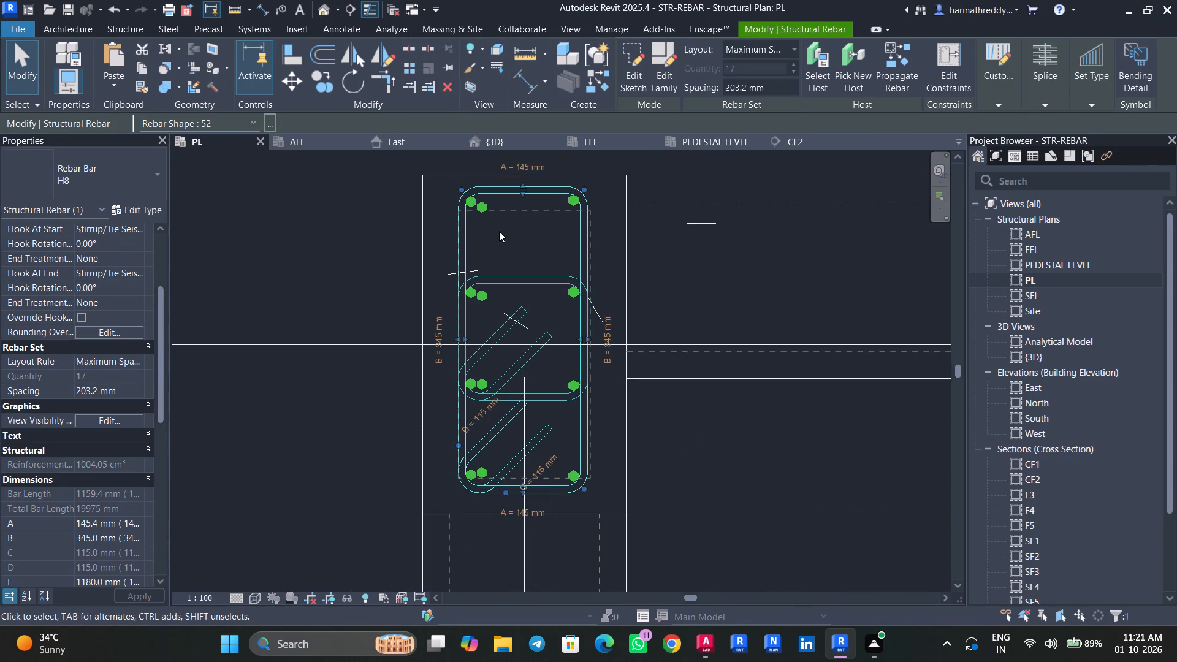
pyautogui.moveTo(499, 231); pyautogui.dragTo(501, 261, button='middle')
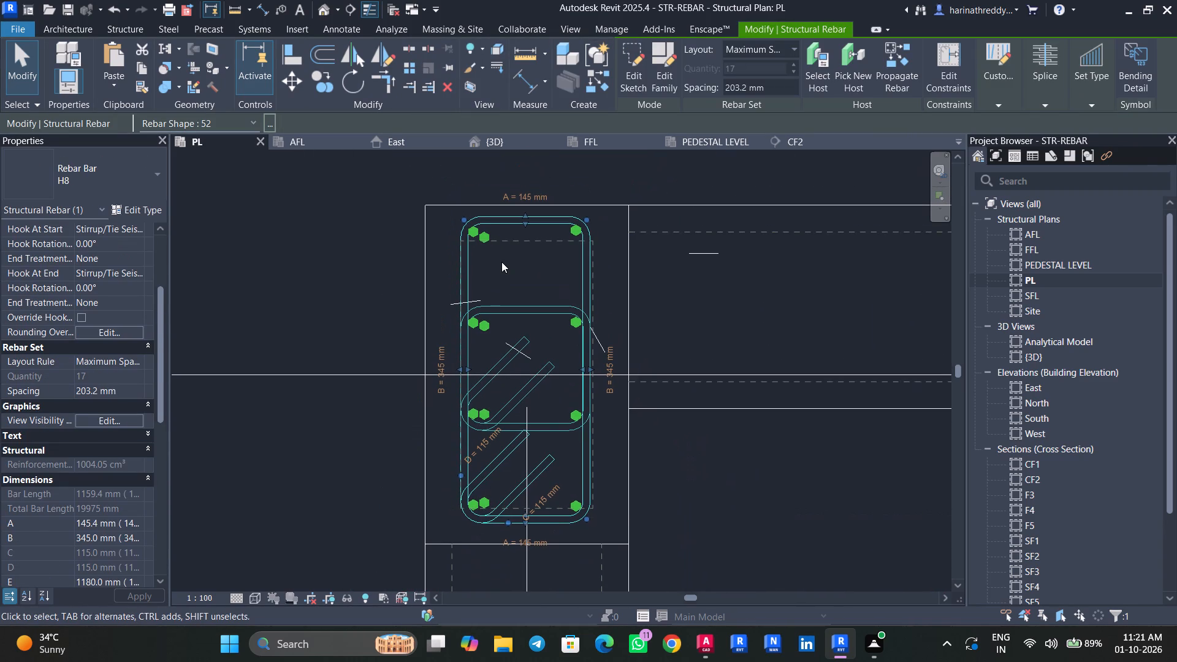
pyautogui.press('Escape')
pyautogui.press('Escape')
# Create a similar H12 set from the east bars, Fixed Number layout with quantity 4, and place it just inside them.
pyautogui.click(577, 227)
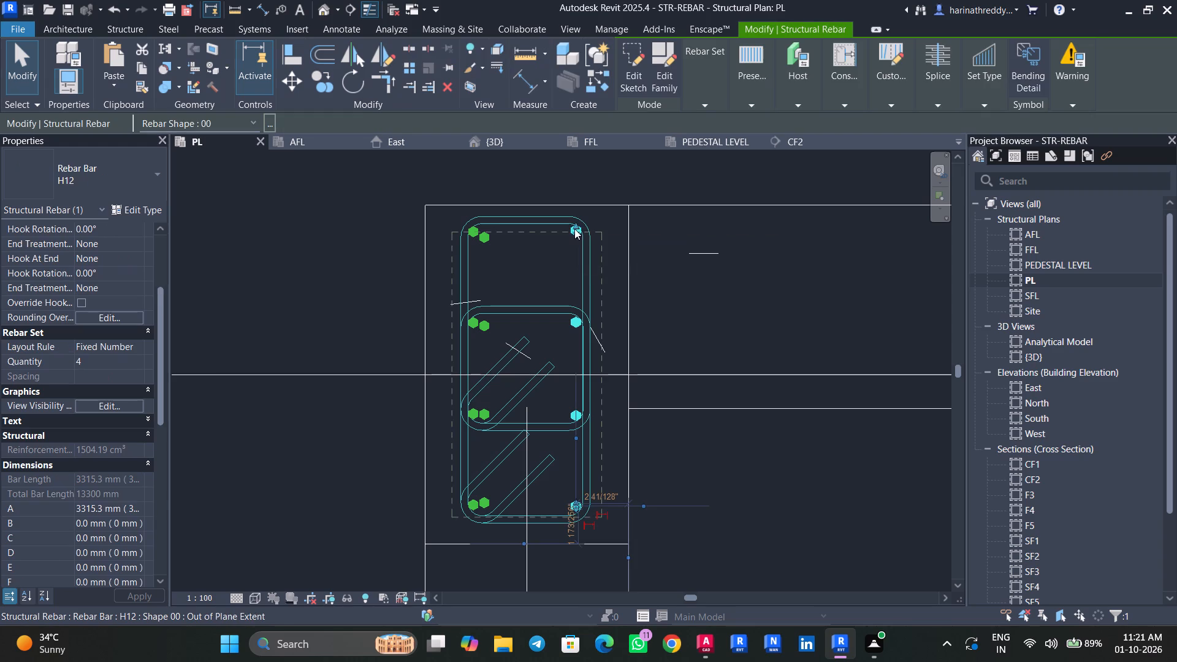
pyautogui.press('c')
pyautogui.press('s')
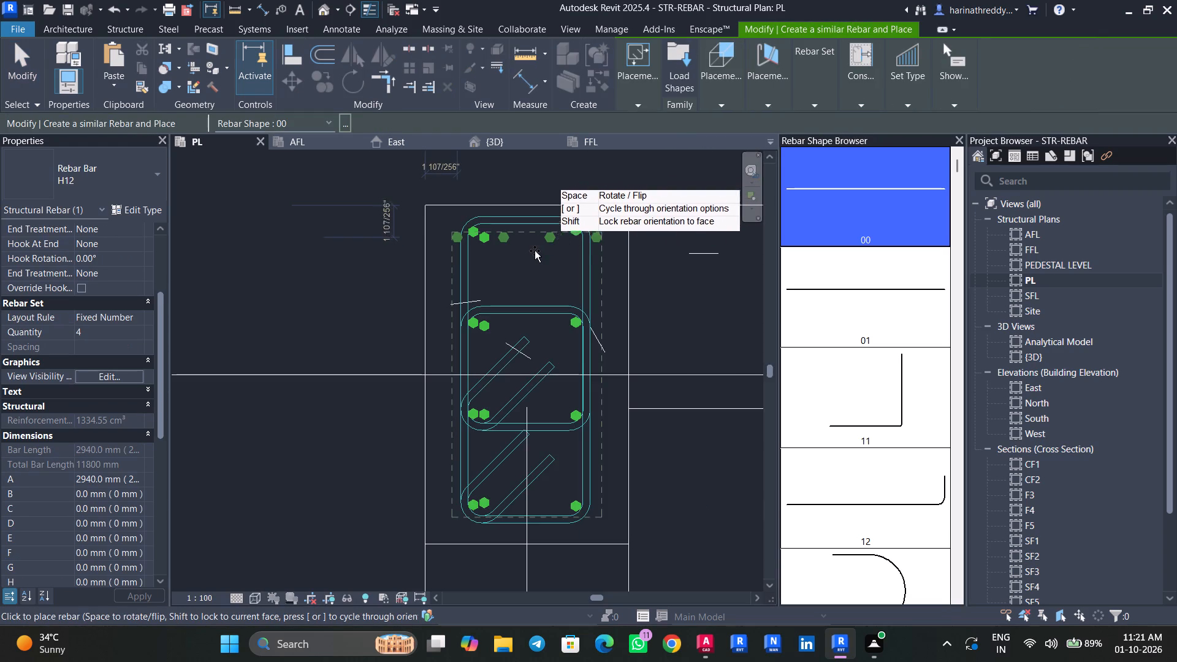
pyautogui.click(560, 428)
pyautogui.press('Escape')
pyautogui.press('Escape')
pyautogui.press('Escape')
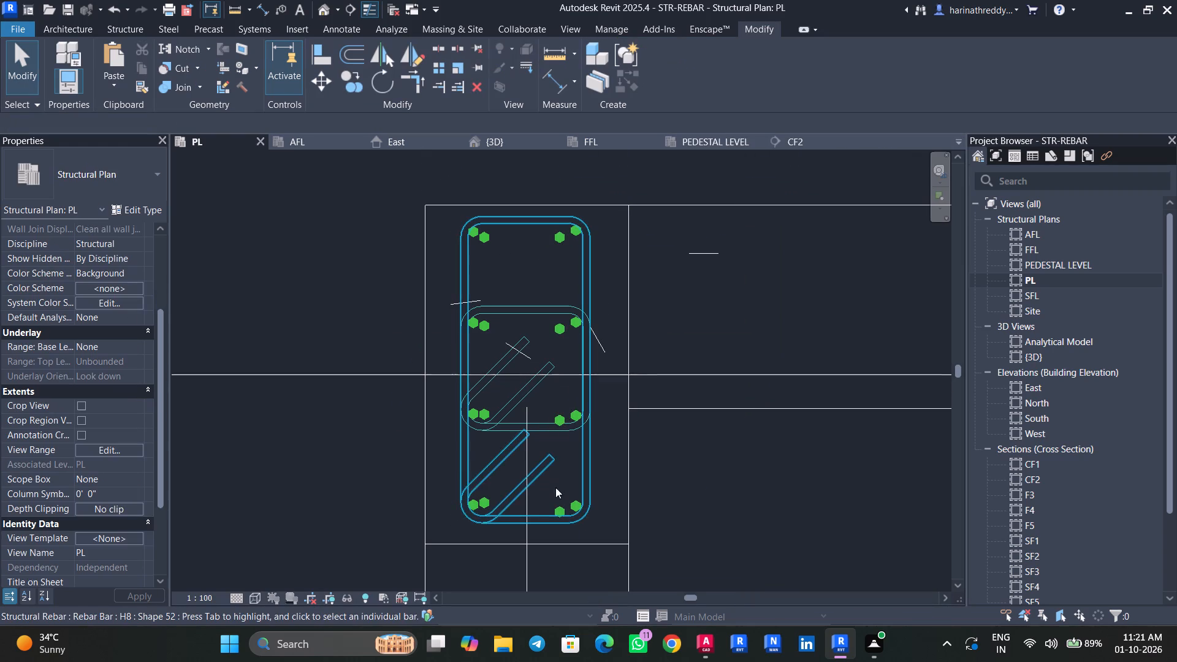
# Move the new east H12 set close to the west side of the outer tie's southeast corner bar, level with it.
pyautogui.click(562, 504)
pyautogui.scroll(2, 562, 500)
pyautogui.click(560, 506)
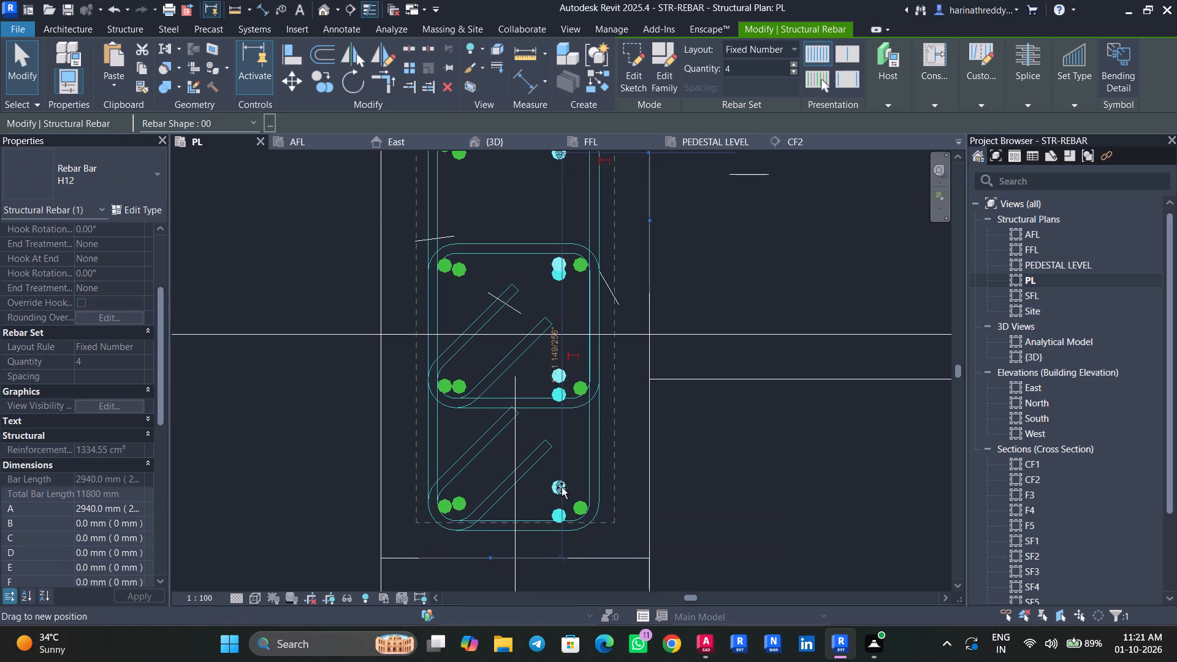
pyautogui.scroll(3, 562, 501)
pyautogui.press('Right')
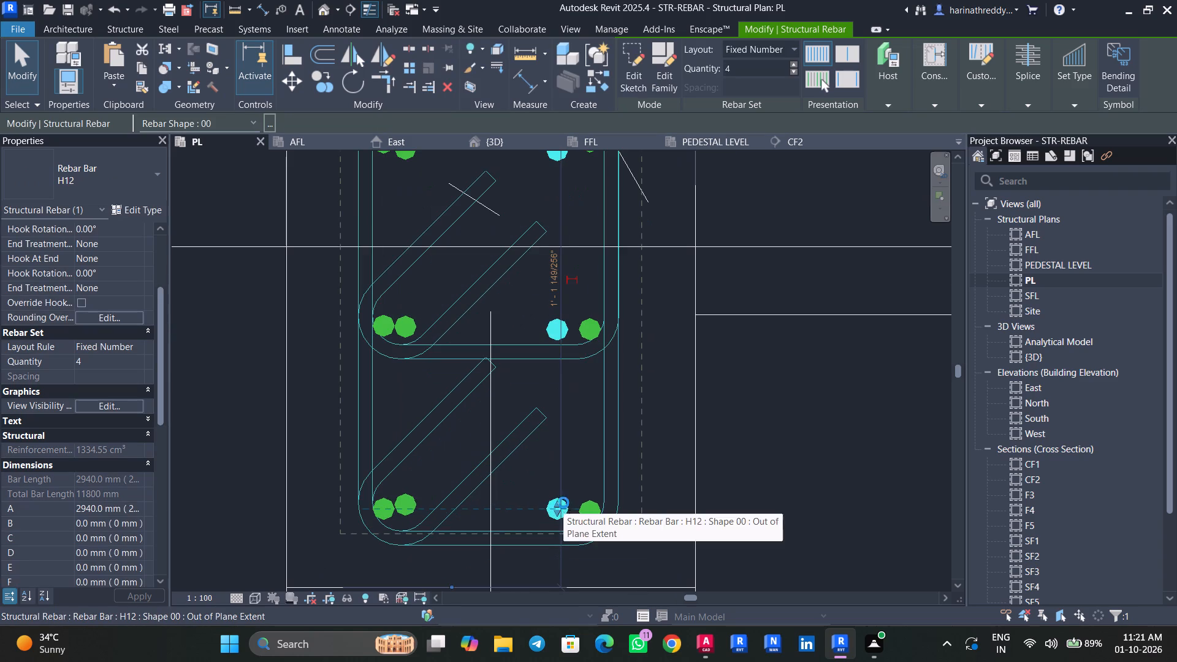
pyautogui.press('Right')
pyautogui.press('Right')
pyautogui.scroll(7, 569, 496)
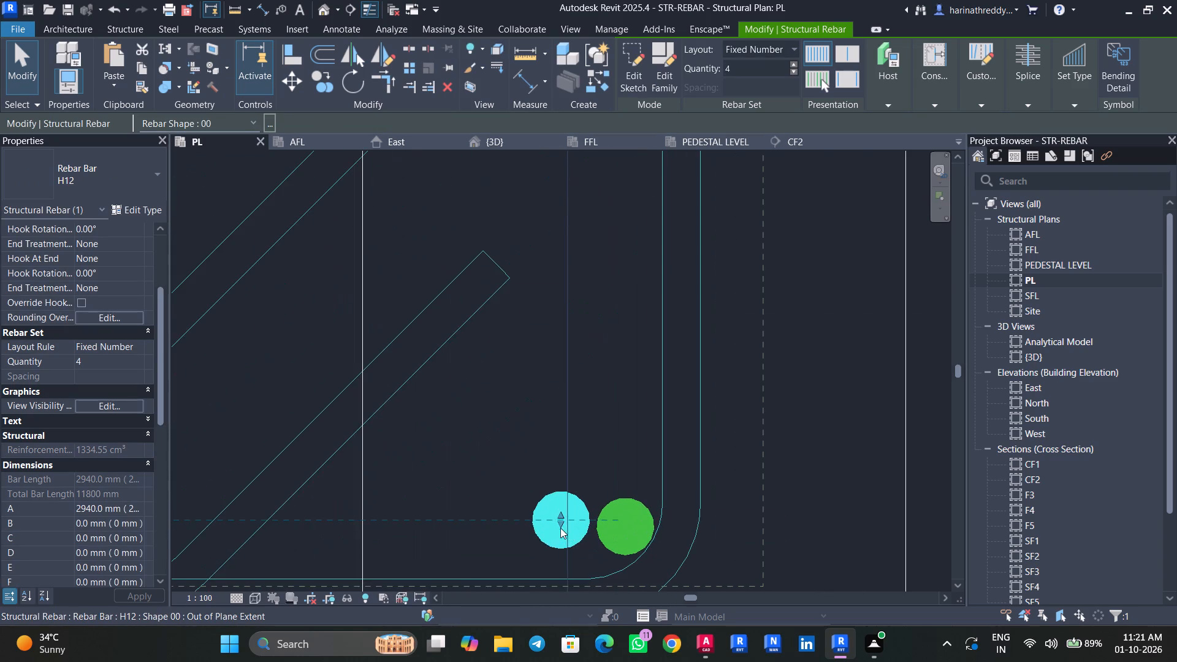
pyautogui.moveTo(560, 524); pyautogui.dragTo(560, 530)
pyautogui.press('Right')
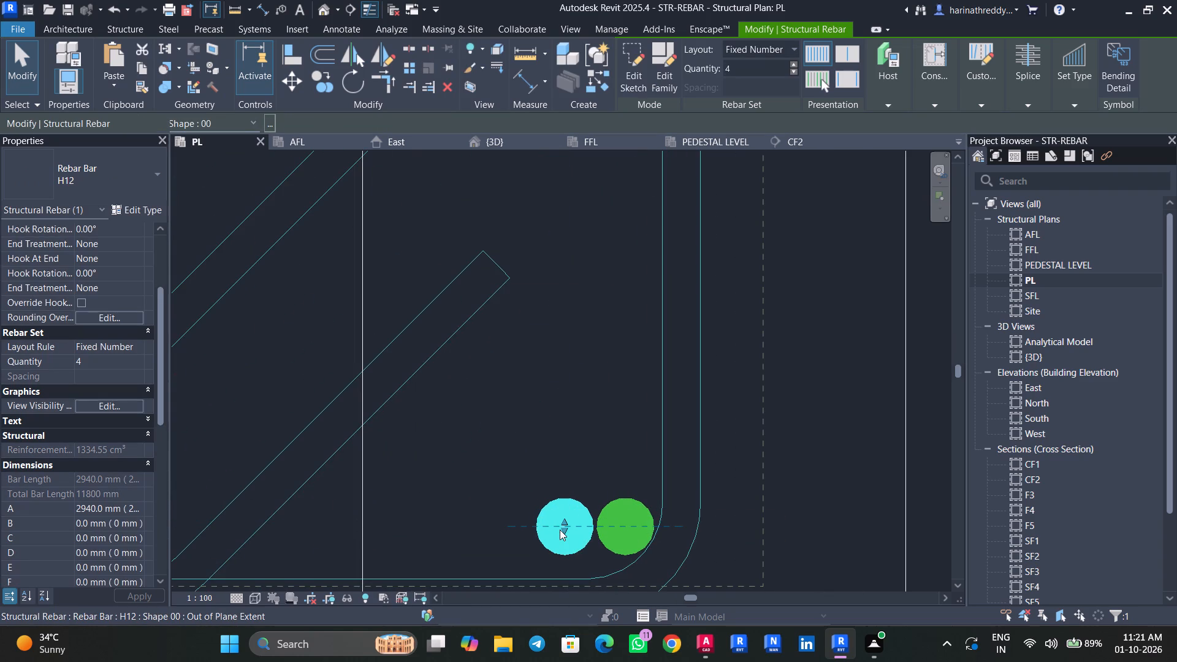
# Move the new east H12 set north until its northernmost bar is level with the outer tie's northeast corner bar.
pyautogui.scroll(-4, 562, 363)
pyautogui.moveTo(570, 309); pyautogui.dragTo(560, 542, button='middle')
pyautogui.moveTo(550, 261); pyautogui.dragTo(517, 547, button='middle')
pyautogui.moveTo(514, 295); pyautogui.dragTo(508, 424, button='middle')
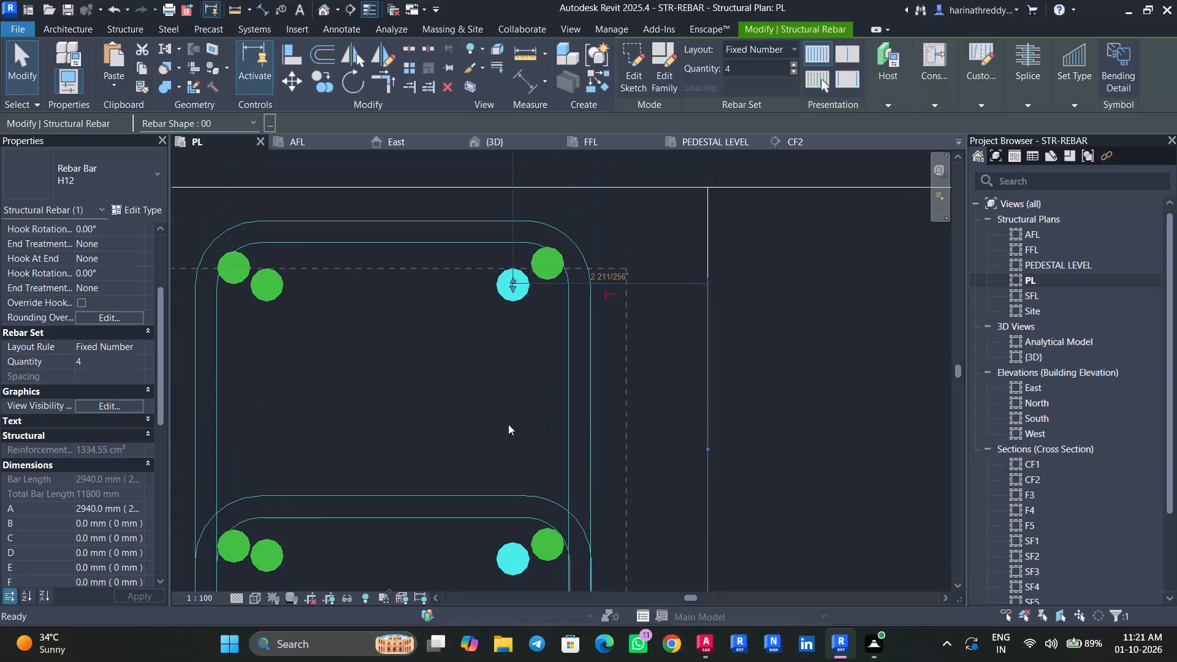
pyautogui.moveTo(508, 424); pyautogui.dragTo(506, 433, button='middle')
pyautogui.scroll(5, 522, 285)
pyautogui.press('Escape')
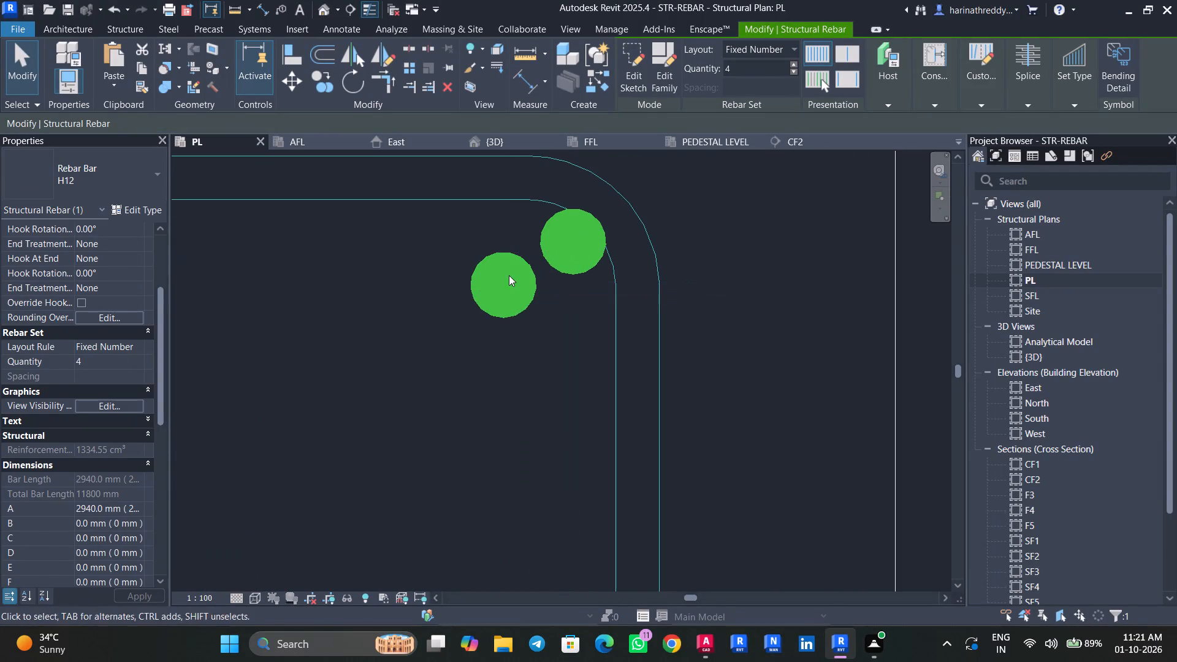
pyautogui.press('Escape')
pyautogui.click(509, 276)
pyautogui.moveTo(516, 269); pyautogui.dragTo(520, 239)
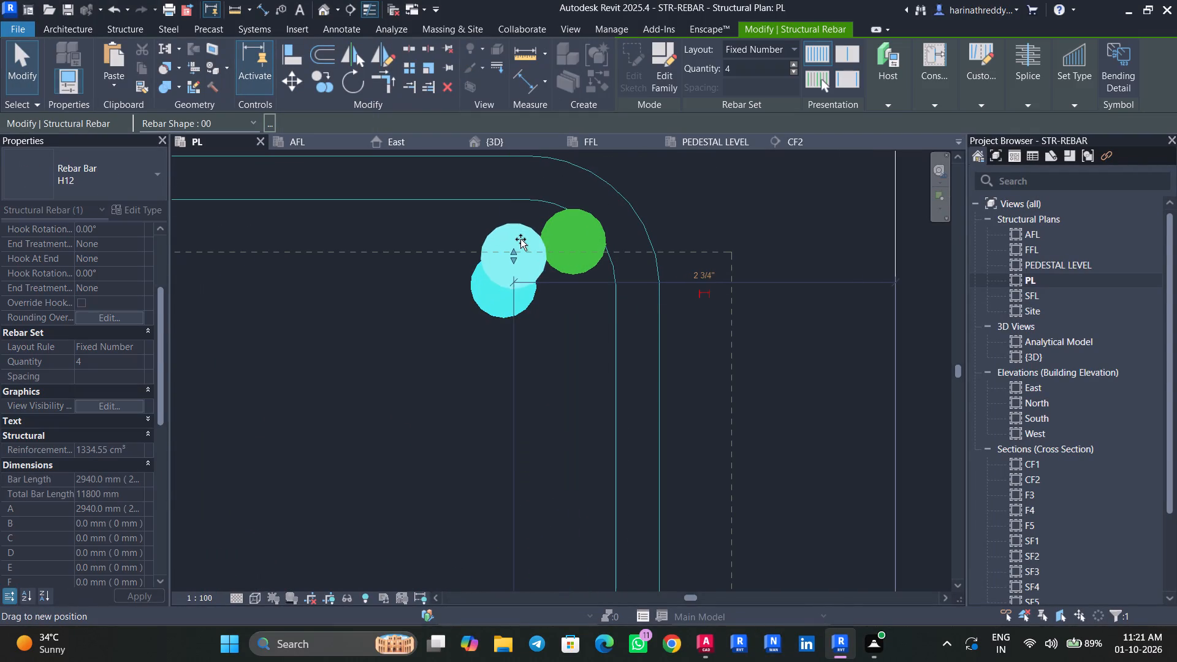
pyautogui.moveTo(520, 239); pyautogui.dragTo(520, 229)
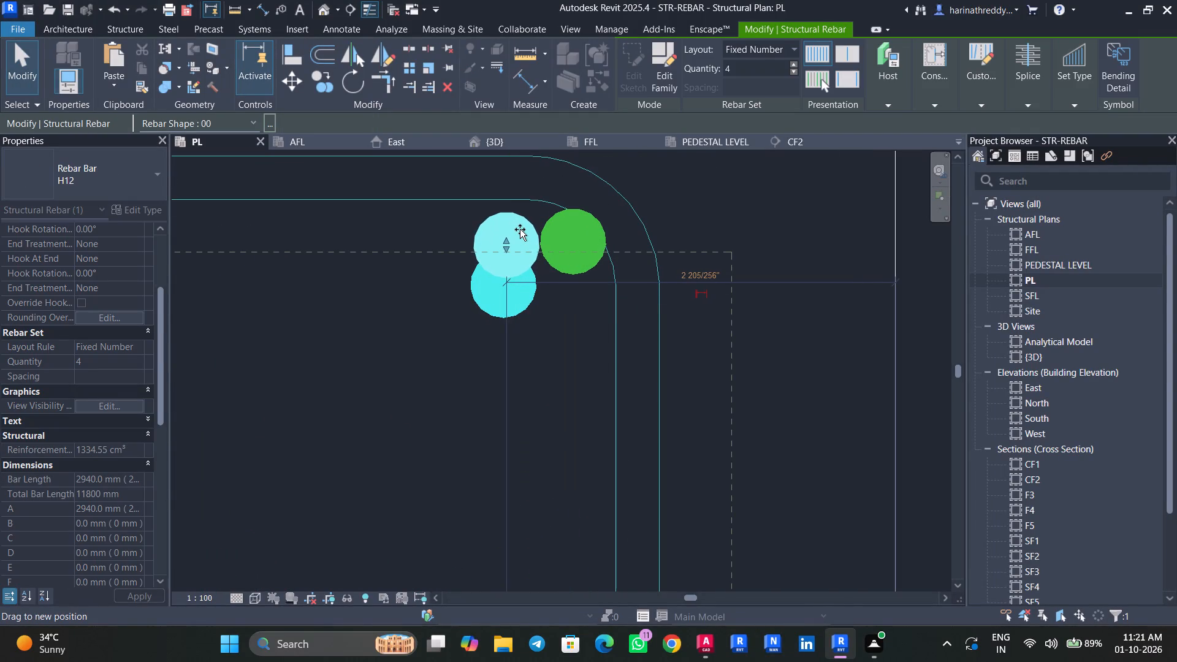
pyautogui.moveTo(520, 229); pyautogui.dragTo(518, 229)
# Pull the south end of the new east H12 set south, level with the outer tie's southeast corner bar.
pyautogui.scroll(-6, 530, 336)
pyautogui.moveTo(524, 377); pyautogui.dragTo(532, 113, button='middle')
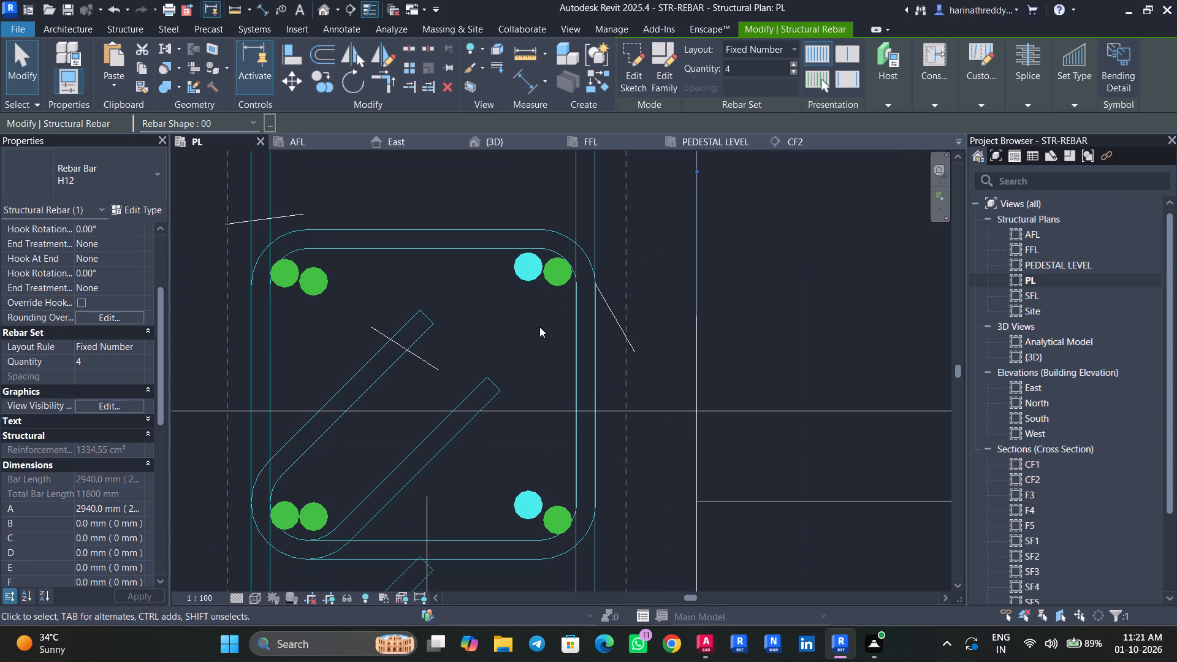
pyautogui.press('Escape')
pyautogui.press('Escape')
pyautogui.click(518, 516)
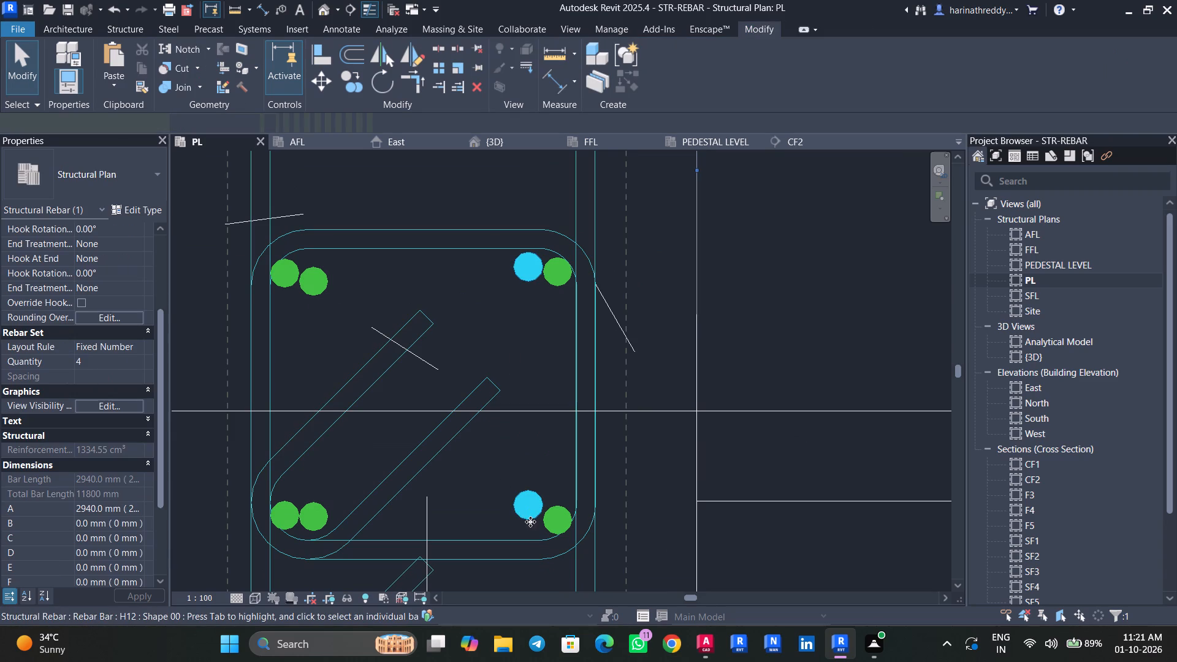
pyautogui.scroll(5, 530, 522)
pyautogui.moveTo(526, 513); pyautogui.dragTo(486, 305, button='middle')
pyautogui.moveTo(490, 432); pyautogui.dragTo(482, 302, button='middle')
pyautogui.scroll(-6, 484, 354)
pyautogui.scroll(1, 484, 353)
pyautogui.scroll(-1, 484, 354)
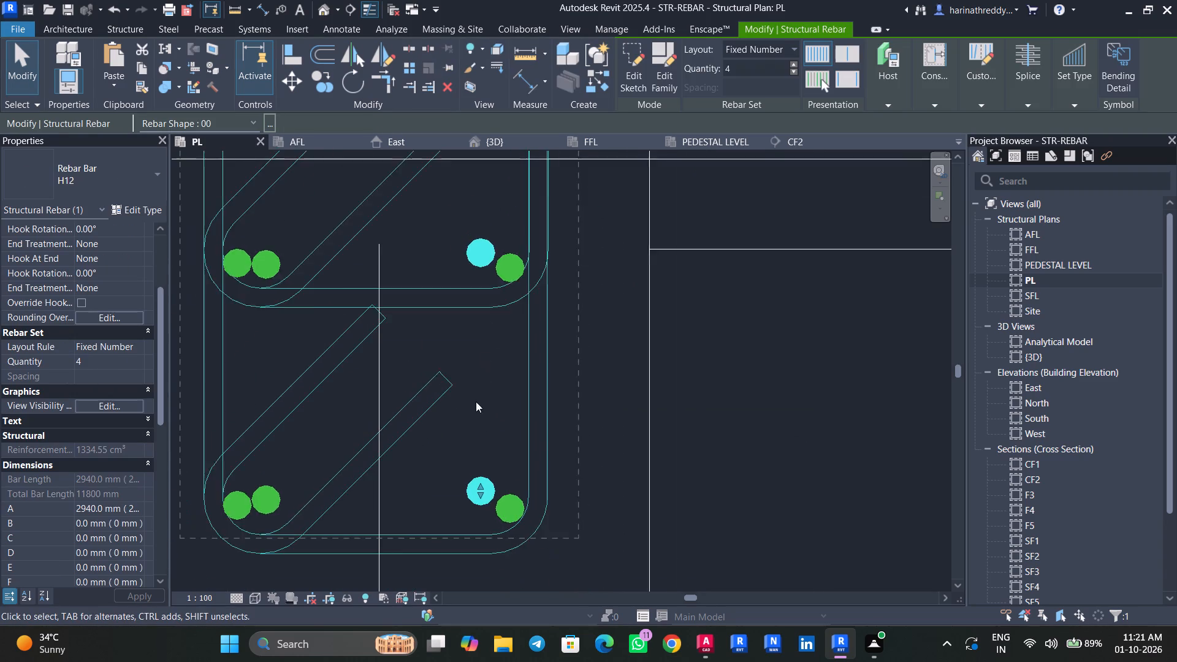
pyautogui.scroll(2, 481, 498)
pyautogui.scroll(-1, 481, 496)
pyautogui.scroll(1, 481, 496)
pyautogui.moveTo(479, 473); pyautogui.dragTo(481, 479)
pyautogui.moveTo(483, 353); pyautogui.dragTo(488, 493, button='middle')
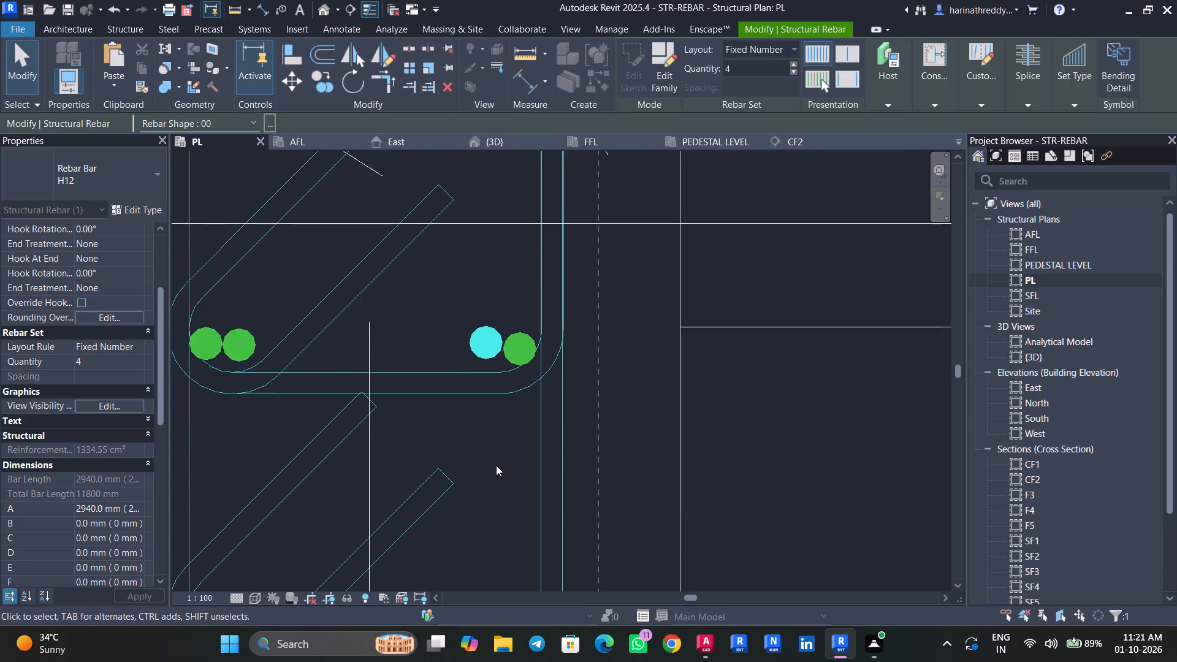
pyautogui.scroll(-3, 496, 465)
pyautogui.scroll(1, 496, 465)
pyautogui.scroll(-2, 496, 457)
pyautogui.moveTo(486, 294); pyautogui.dragTo(492, 473, button='middle')
pyautogui.press('Escape')
pyautogui.press('Escape')
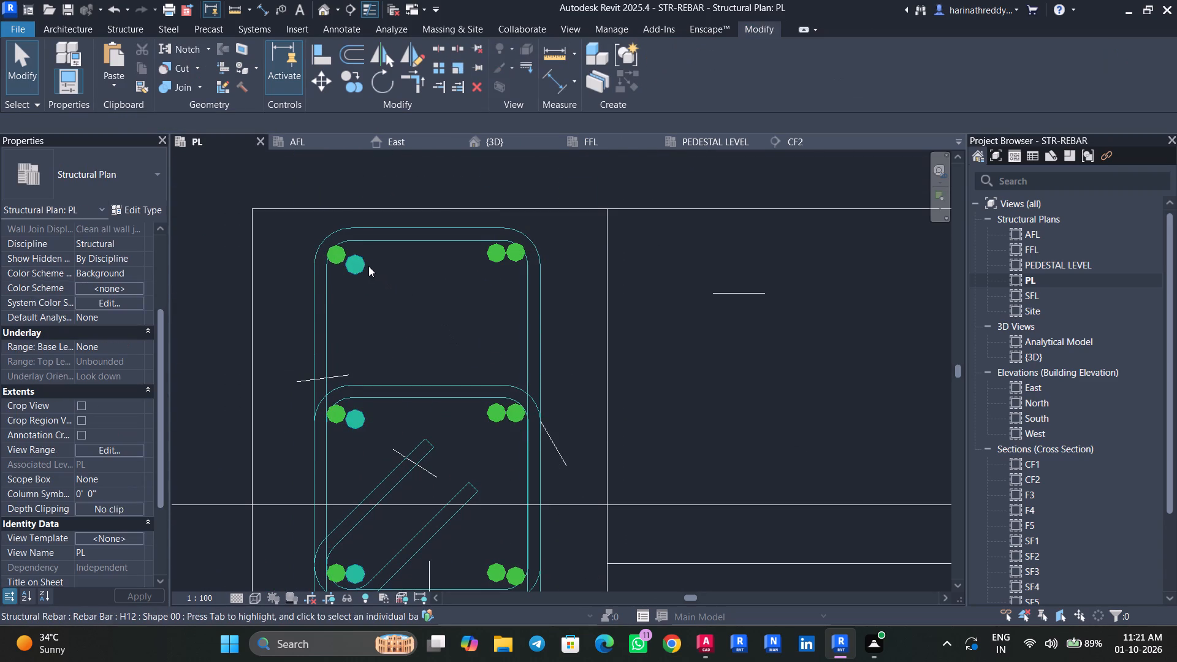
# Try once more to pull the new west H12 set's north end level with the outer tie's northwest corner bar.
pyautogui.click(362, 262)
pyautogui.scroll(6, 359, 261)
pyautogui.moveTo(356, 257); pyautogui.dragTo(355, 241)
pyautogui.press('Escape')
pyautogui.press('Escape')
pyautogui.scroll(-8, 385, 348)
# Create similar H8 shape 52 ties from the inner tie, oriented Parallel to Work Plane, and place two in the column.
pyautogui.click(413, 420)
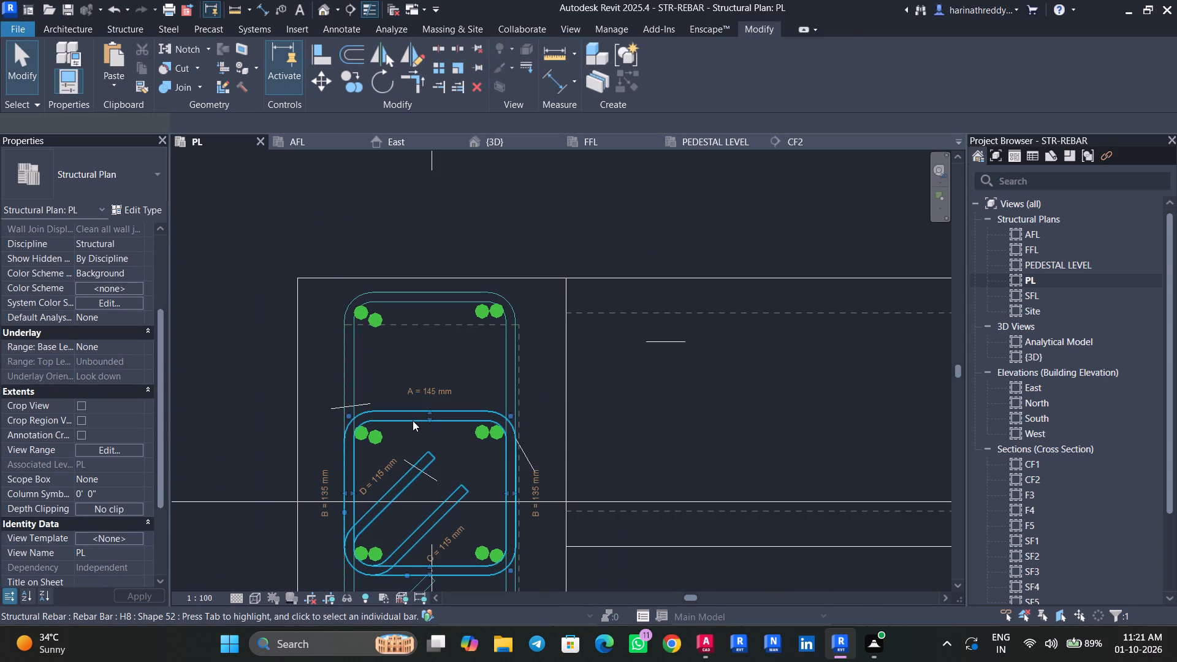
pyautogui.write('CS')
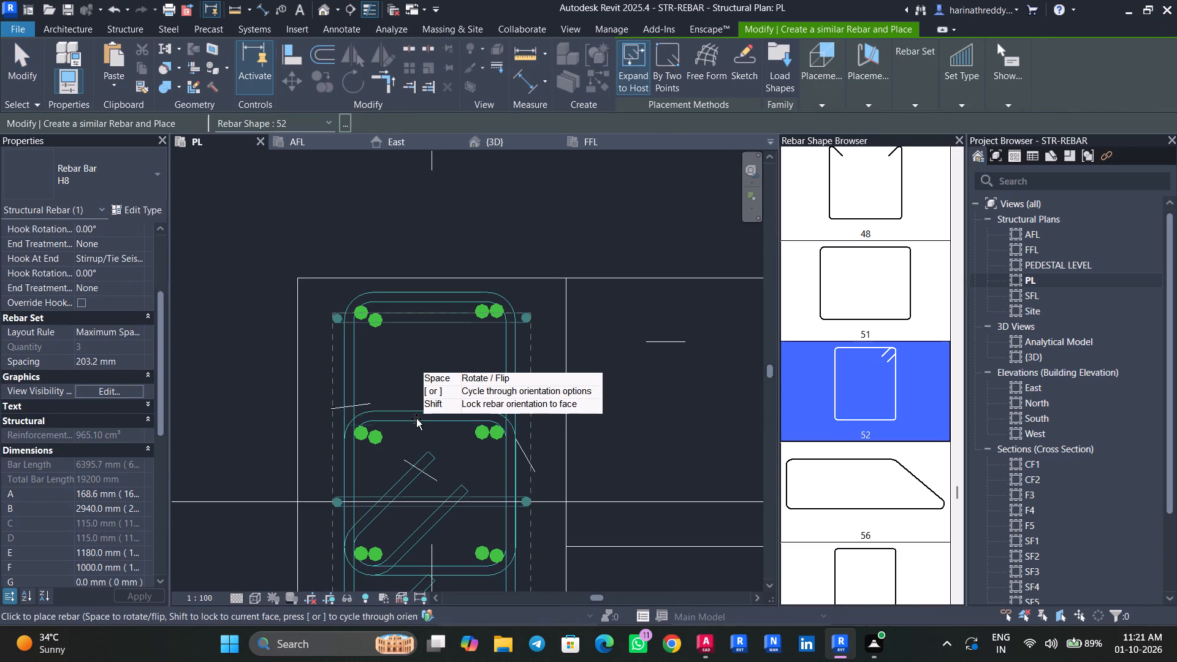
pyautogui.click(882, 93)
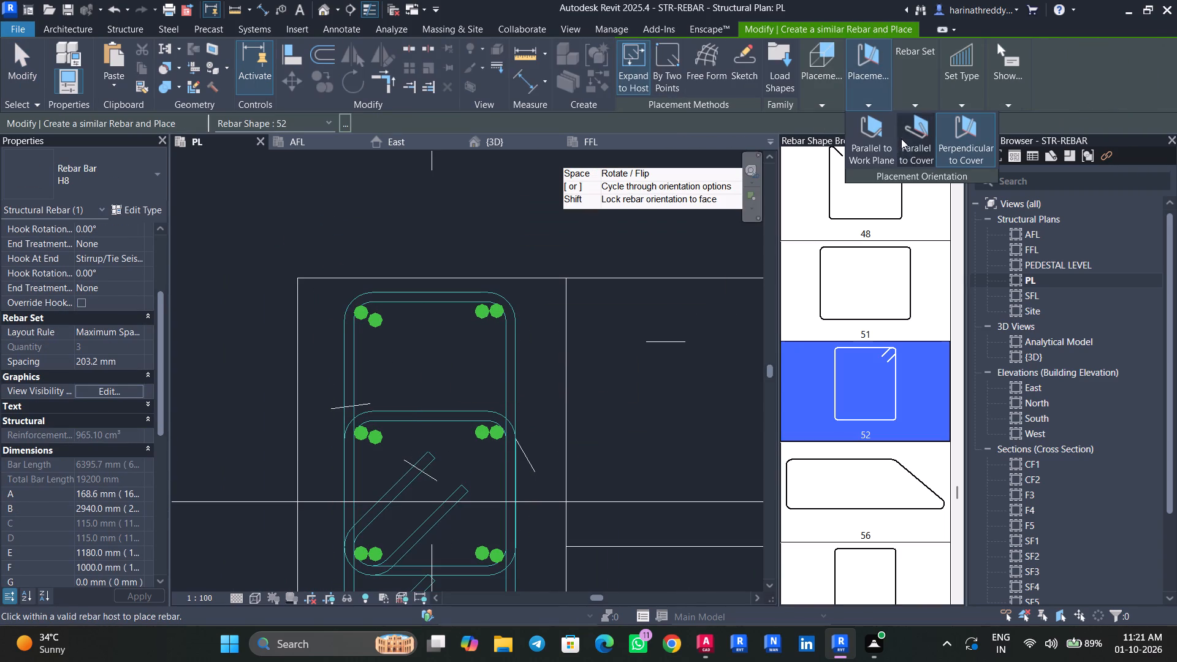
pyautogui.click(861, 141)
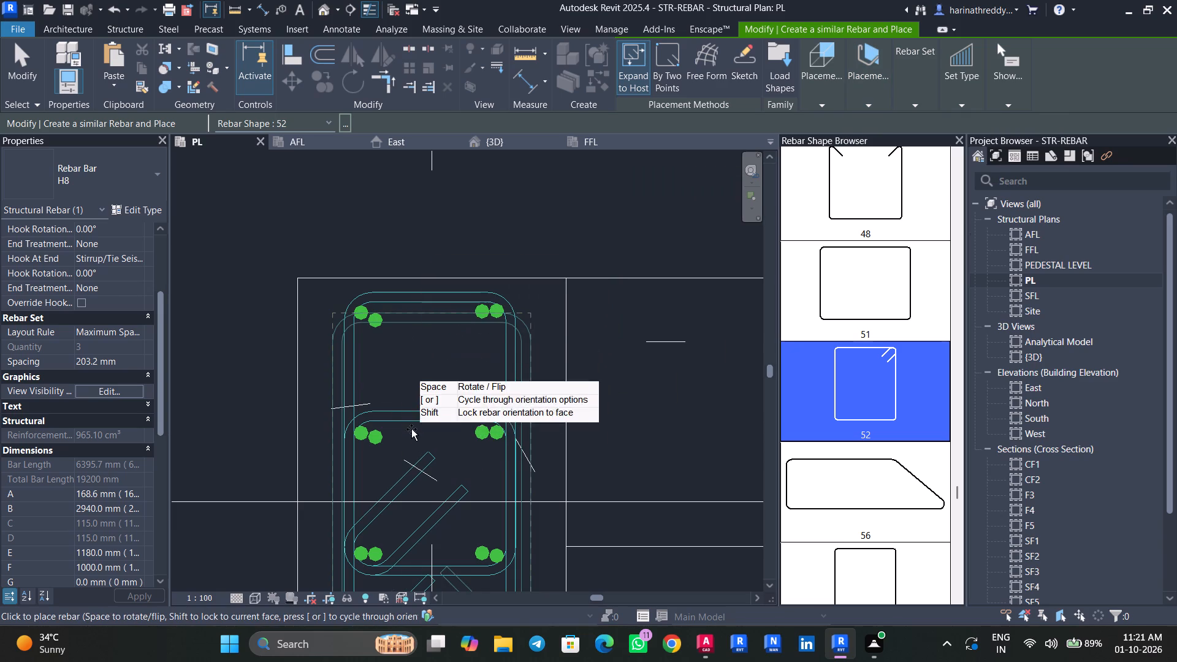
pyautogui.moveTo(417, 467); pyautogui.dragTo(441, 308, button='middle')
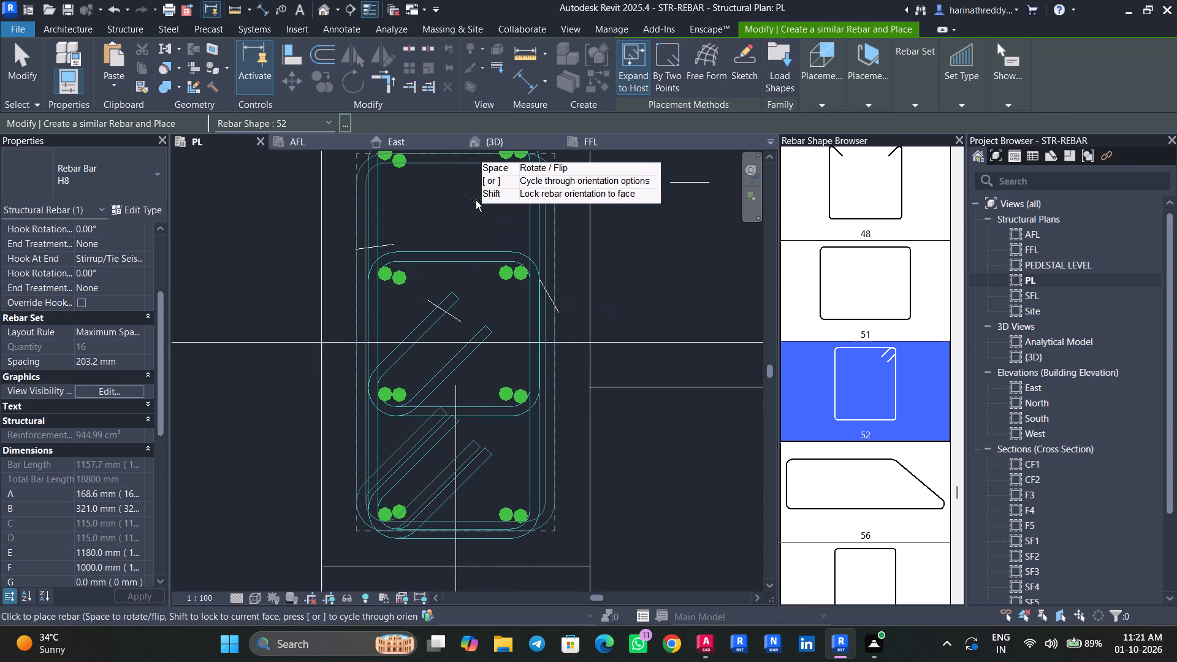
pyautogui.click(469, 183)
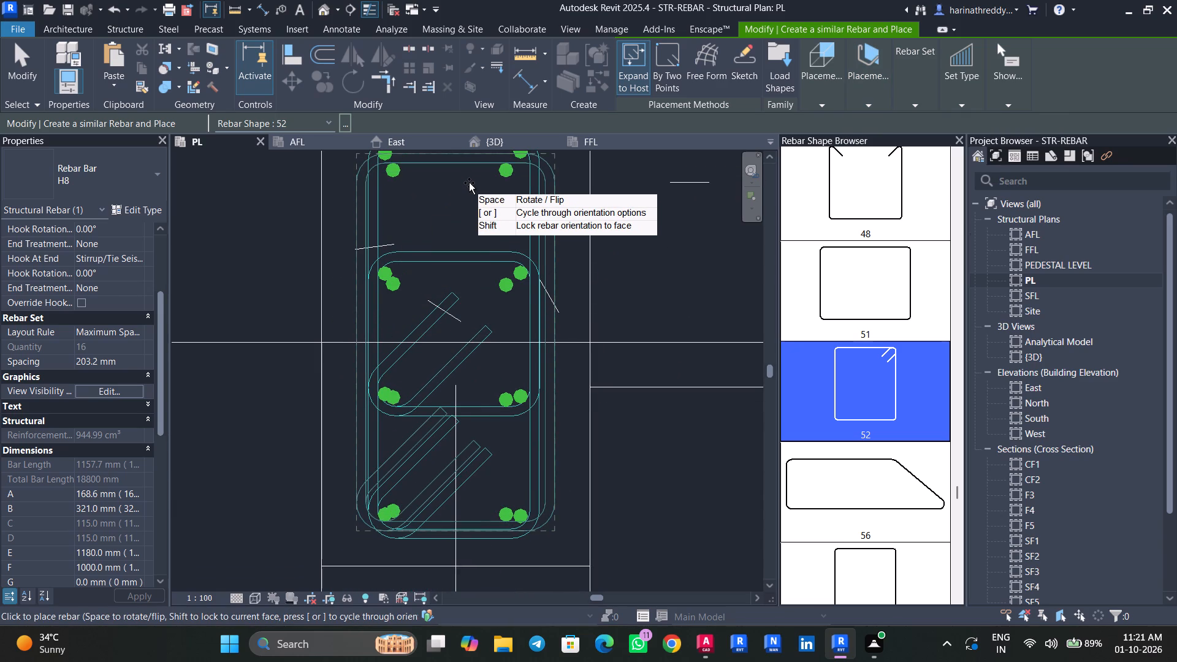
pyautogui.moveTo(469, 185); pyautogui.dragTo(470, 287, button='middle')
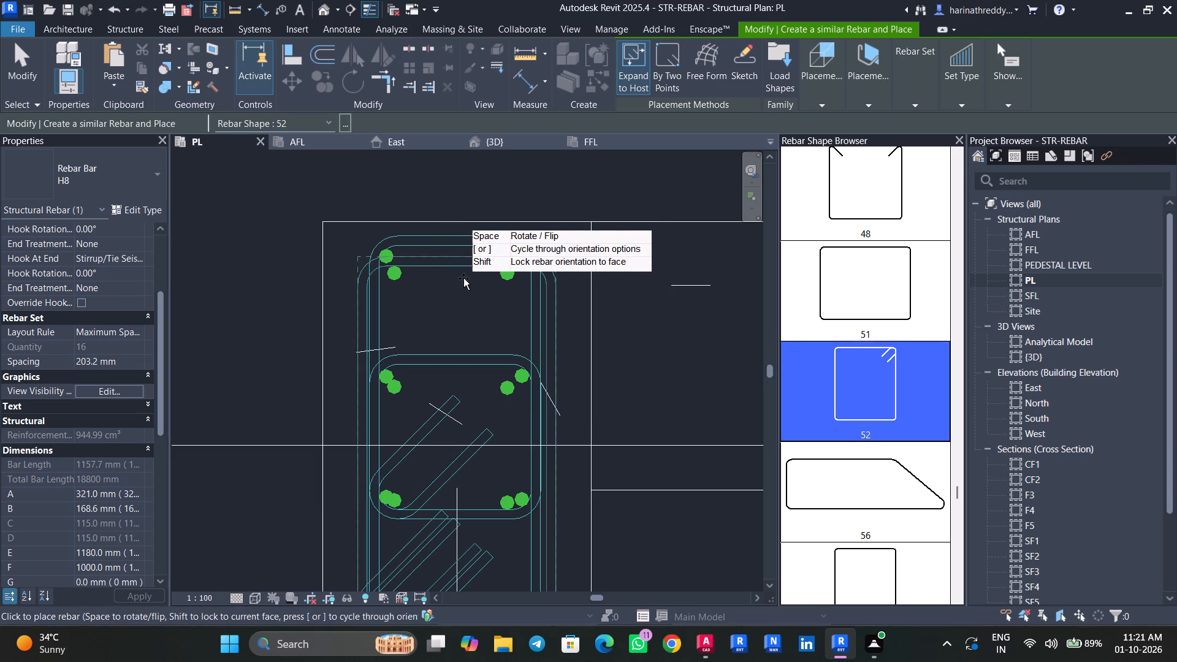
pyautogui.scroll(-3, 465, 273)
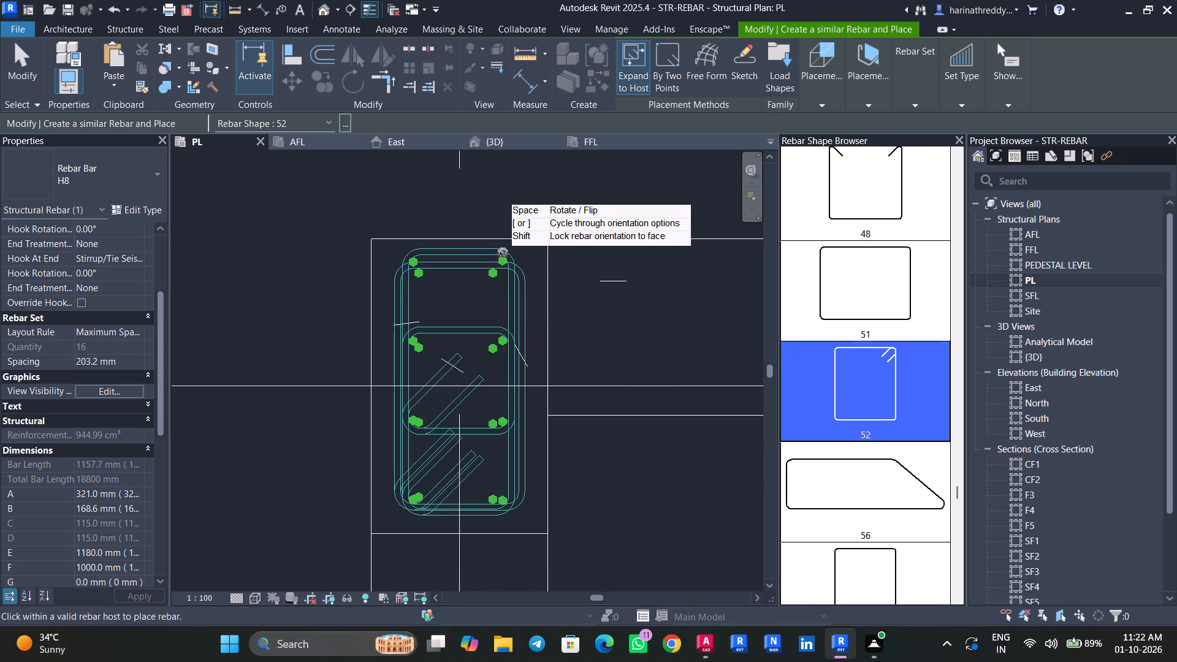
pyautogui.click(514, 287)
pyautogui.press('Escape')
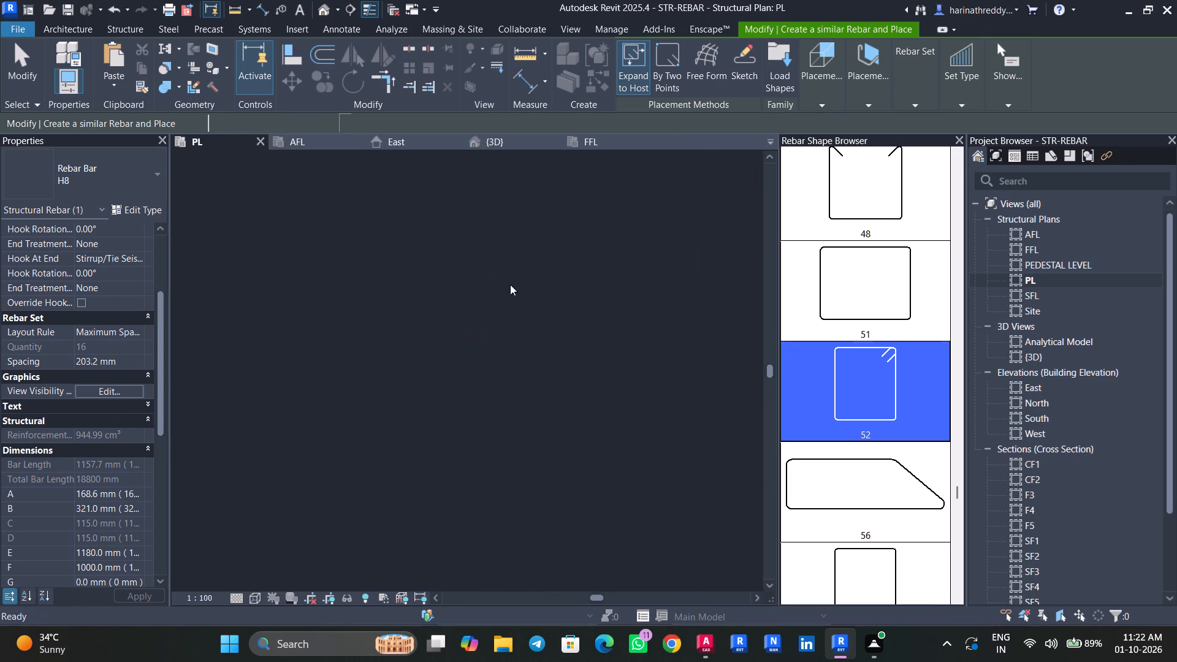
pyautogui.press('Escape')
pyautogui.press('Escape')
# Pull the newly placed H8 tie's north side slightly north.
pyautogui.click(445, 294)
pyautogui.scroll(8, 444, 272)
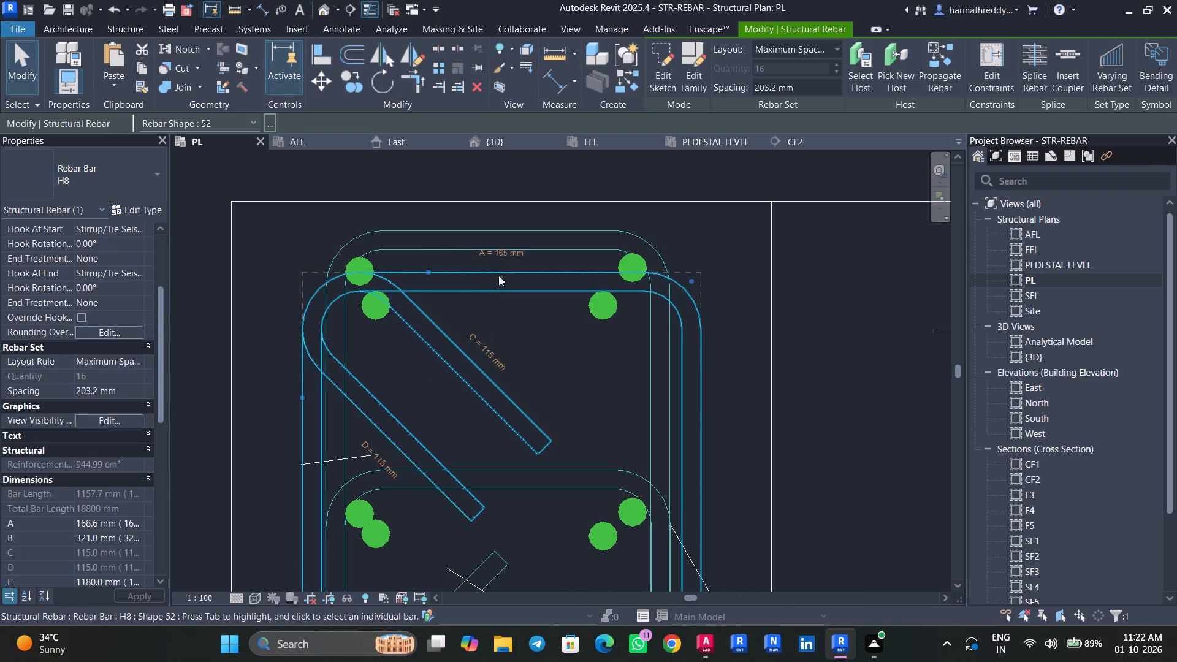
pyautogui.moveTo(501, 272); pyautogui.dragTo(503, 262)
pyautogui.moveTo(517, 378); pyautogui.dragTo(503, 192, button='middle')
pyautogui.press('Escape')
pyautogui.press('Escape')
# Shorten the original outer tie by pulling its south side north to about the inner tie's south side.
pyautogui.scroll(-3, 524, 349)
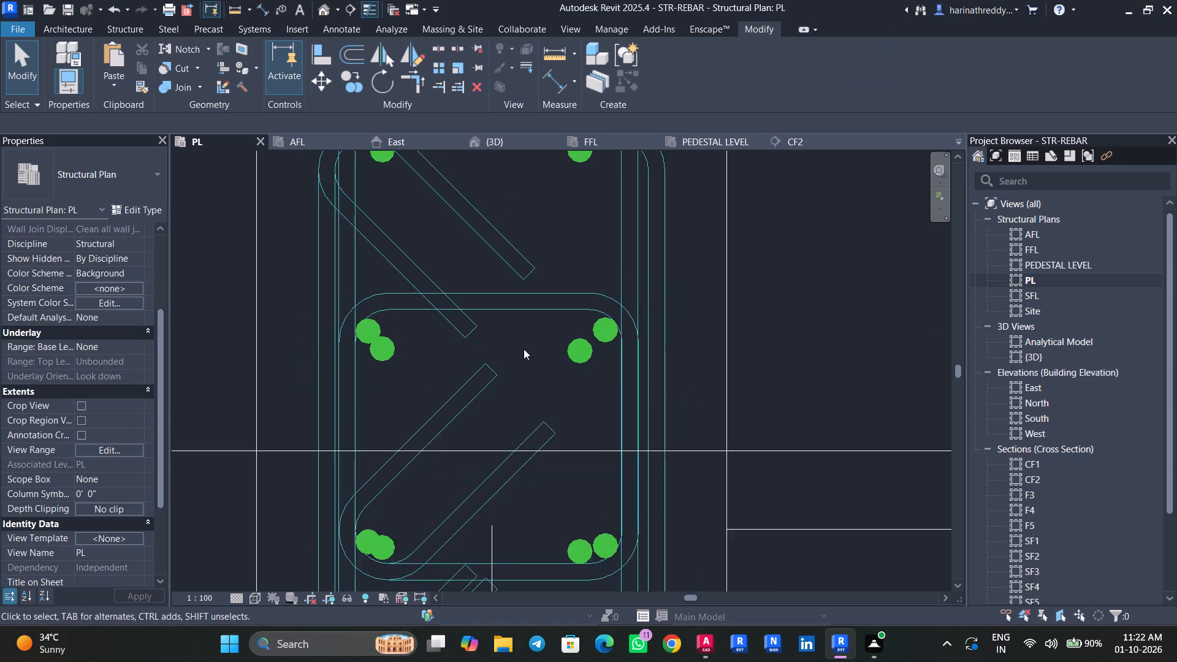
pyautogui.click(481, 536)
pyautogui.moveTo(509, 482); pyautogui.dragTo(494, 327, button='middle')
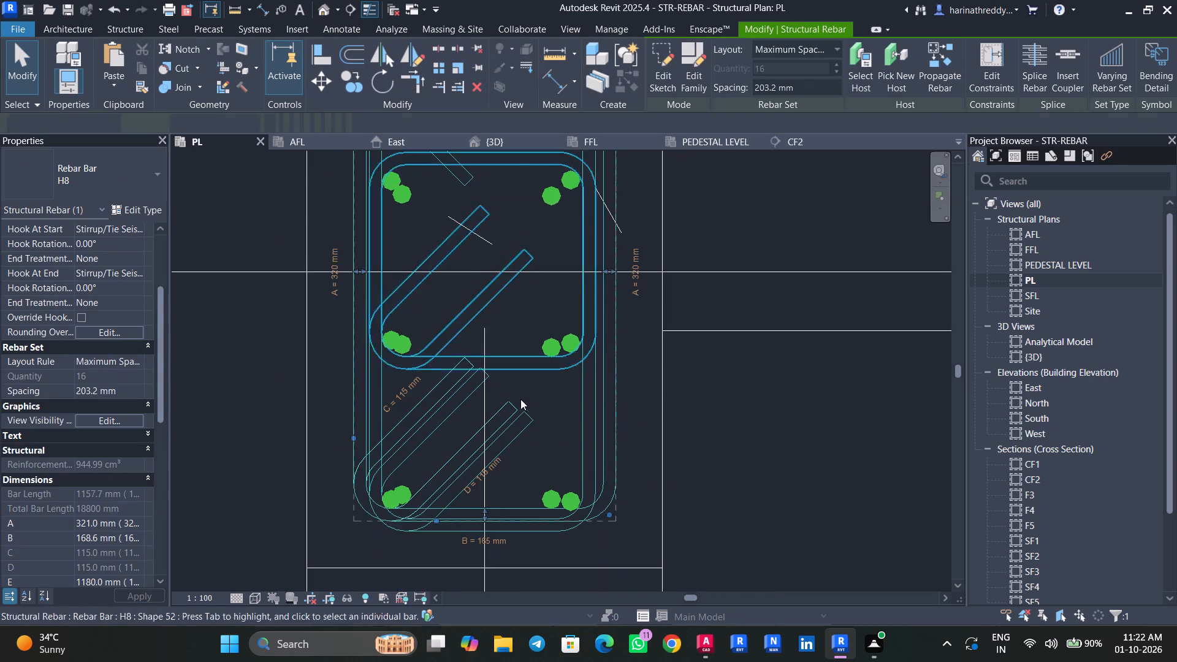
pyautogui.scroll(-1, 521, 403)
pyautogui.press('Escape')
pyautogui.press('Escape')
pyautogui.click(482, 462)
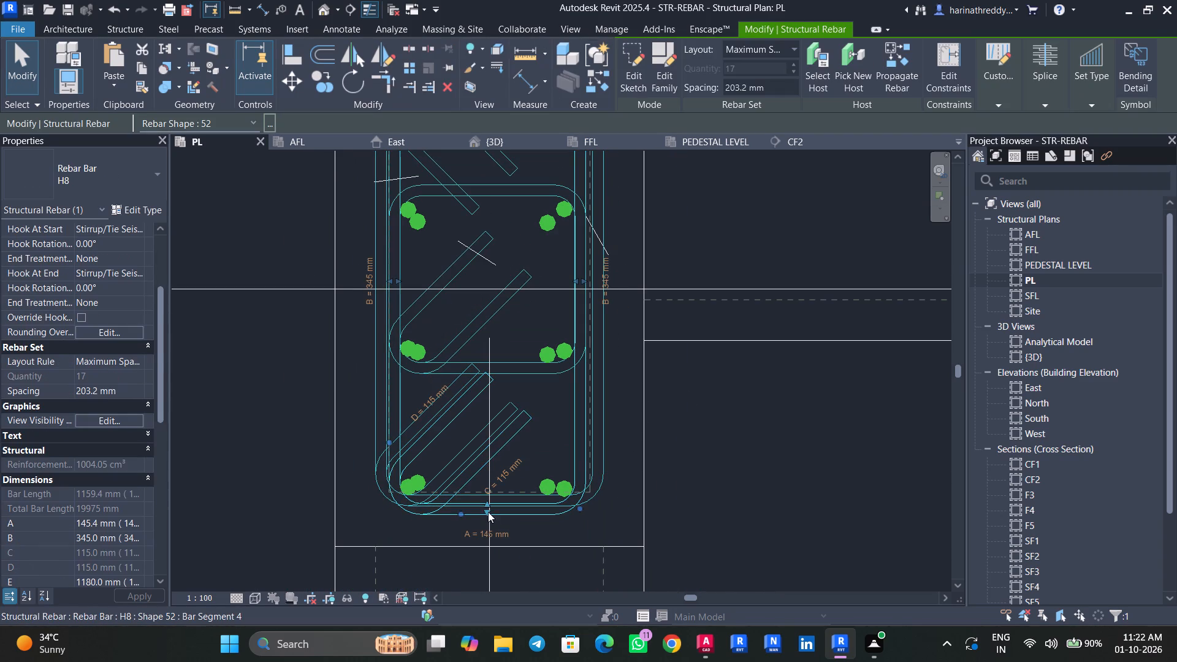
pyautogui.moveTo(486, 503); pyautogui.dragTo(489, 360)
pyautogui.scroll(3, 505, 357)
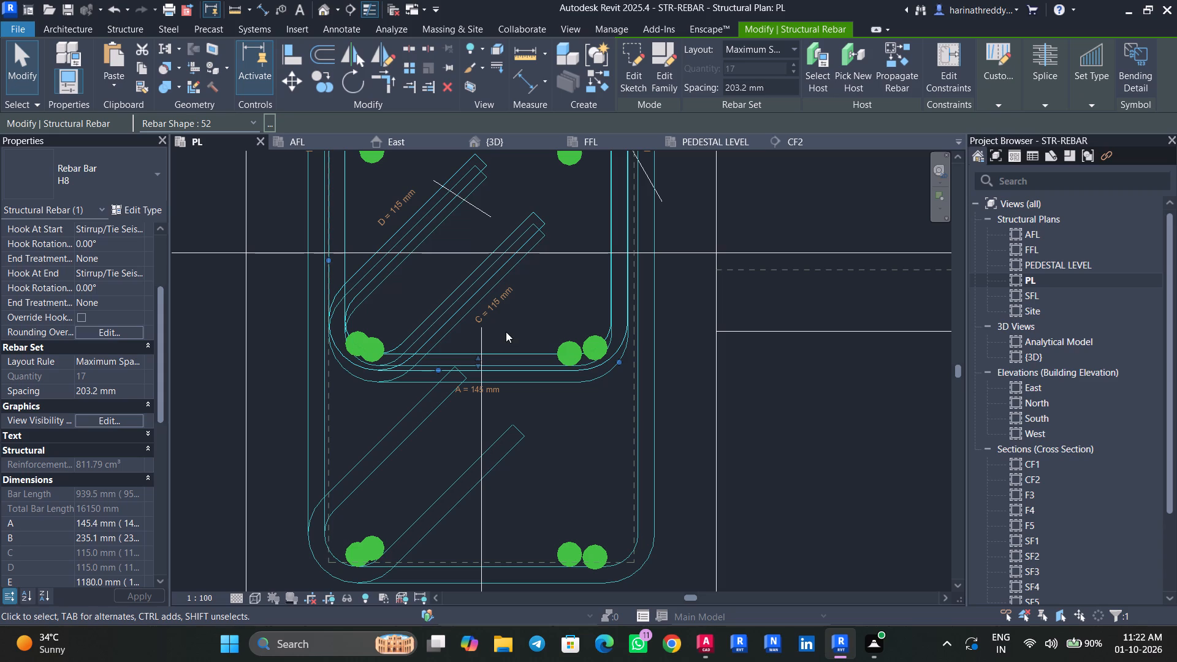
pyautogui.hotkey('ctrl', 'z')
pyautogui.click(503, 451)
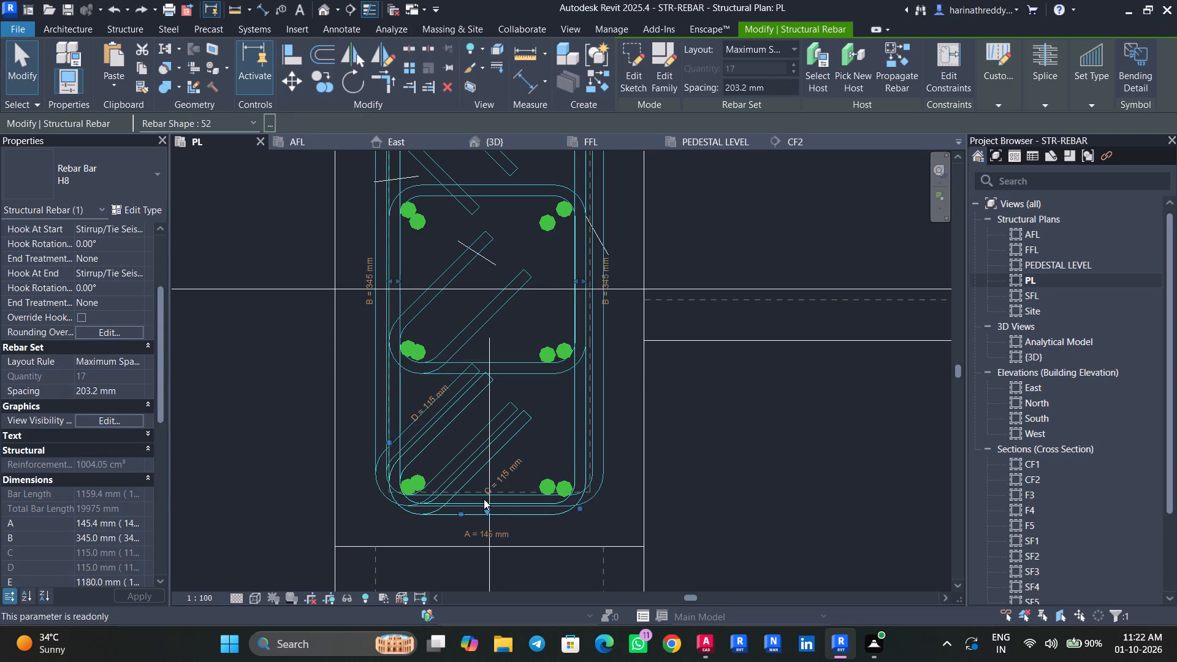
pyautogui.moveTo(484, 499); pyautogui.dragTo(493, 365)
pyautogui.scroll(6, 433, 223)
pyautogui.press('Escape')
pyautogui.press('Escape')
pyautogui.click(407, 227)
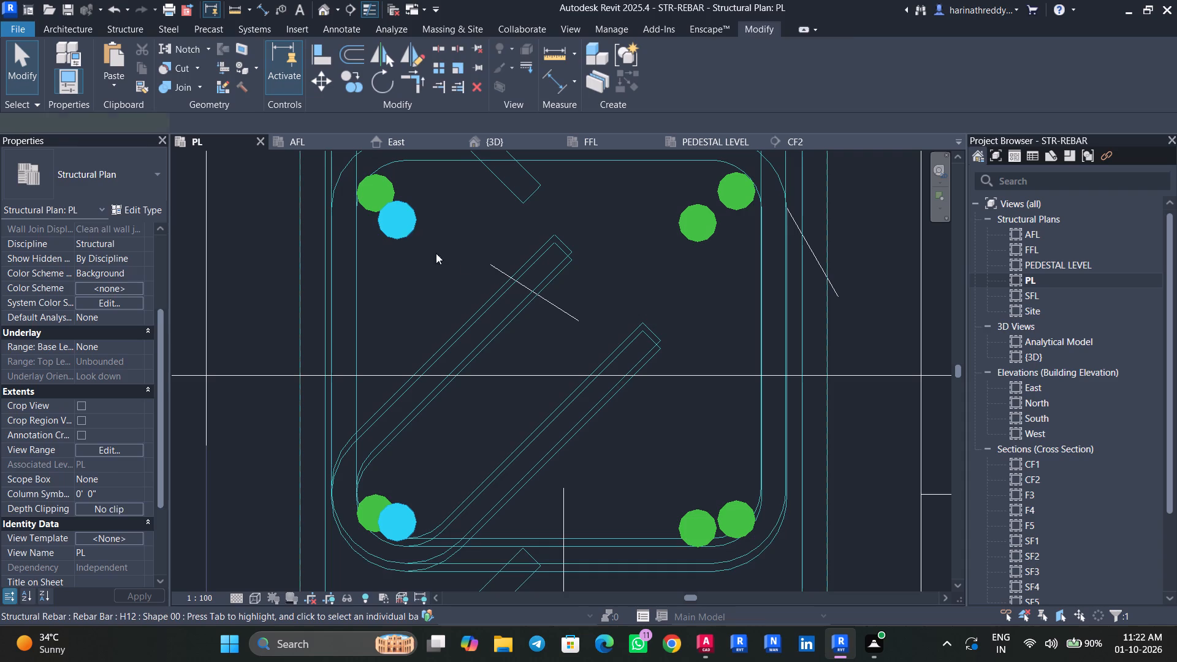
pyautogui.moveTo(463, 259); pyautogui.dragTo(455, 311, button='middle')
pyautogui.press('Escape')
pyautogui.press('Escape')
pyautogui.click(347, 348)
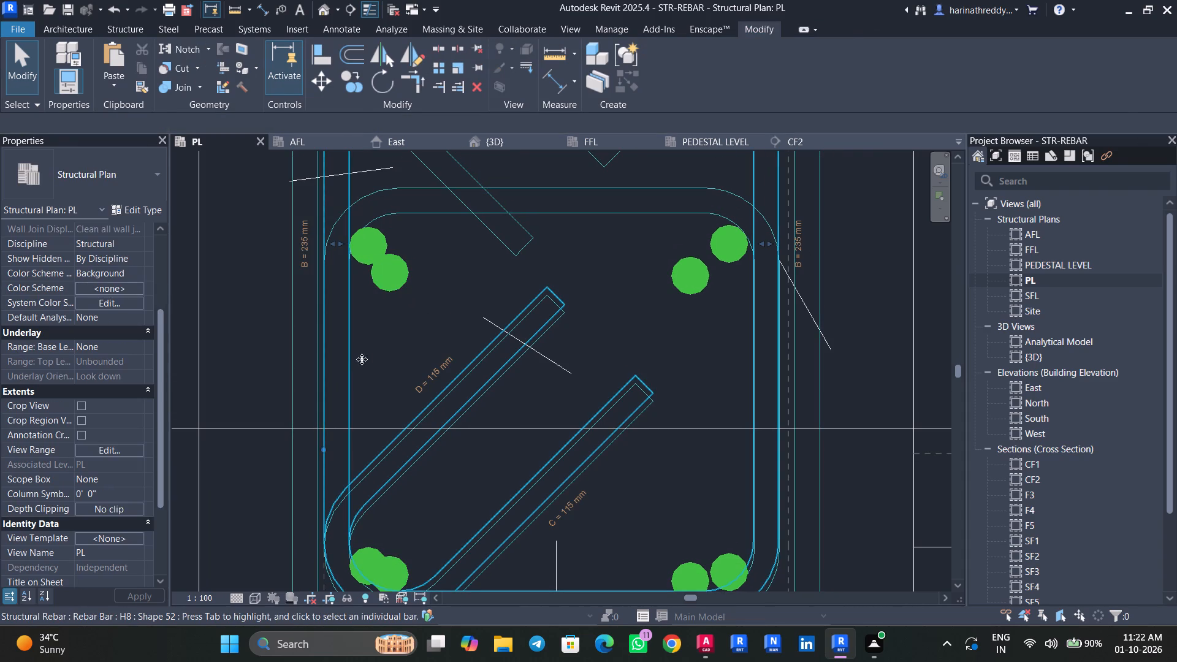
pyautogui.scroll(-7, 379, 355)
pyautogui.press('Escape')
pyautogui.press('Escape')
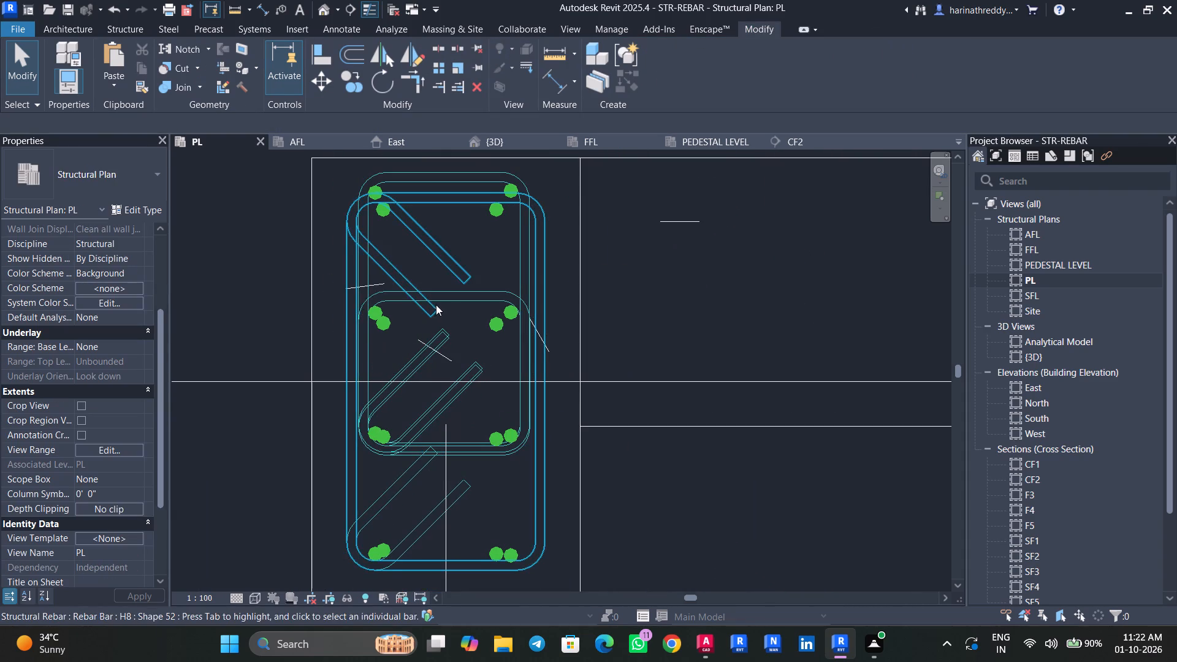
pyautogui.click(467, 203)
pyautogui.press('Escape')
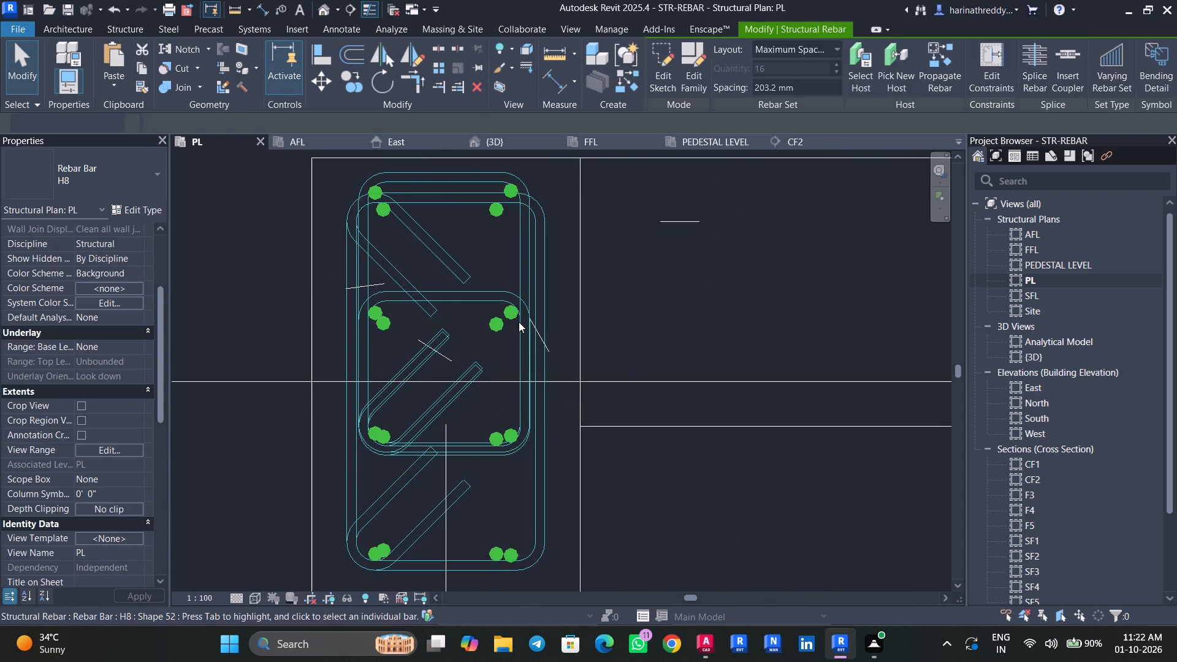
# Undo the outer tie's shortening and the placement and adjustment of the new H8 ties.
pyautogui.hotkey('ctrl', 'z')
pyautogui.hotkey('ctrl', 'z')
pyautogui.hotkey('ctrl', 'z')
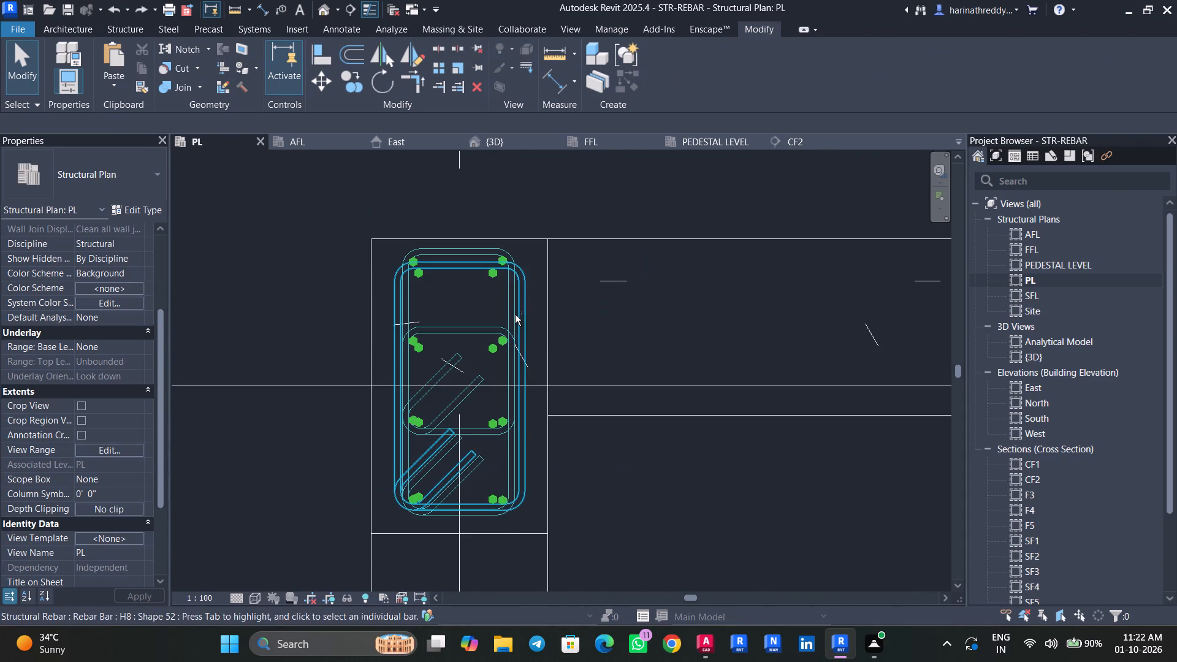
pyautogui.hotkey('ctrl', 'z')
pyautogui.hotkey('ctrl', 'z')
# Create a similar H8 shape 52 tie from the inner tie and place it in the column.
pyautogui.moveTo(469, 346); pyautogui.dragTo(499, 204, button='middle')
pyautogui.click(473, 273)
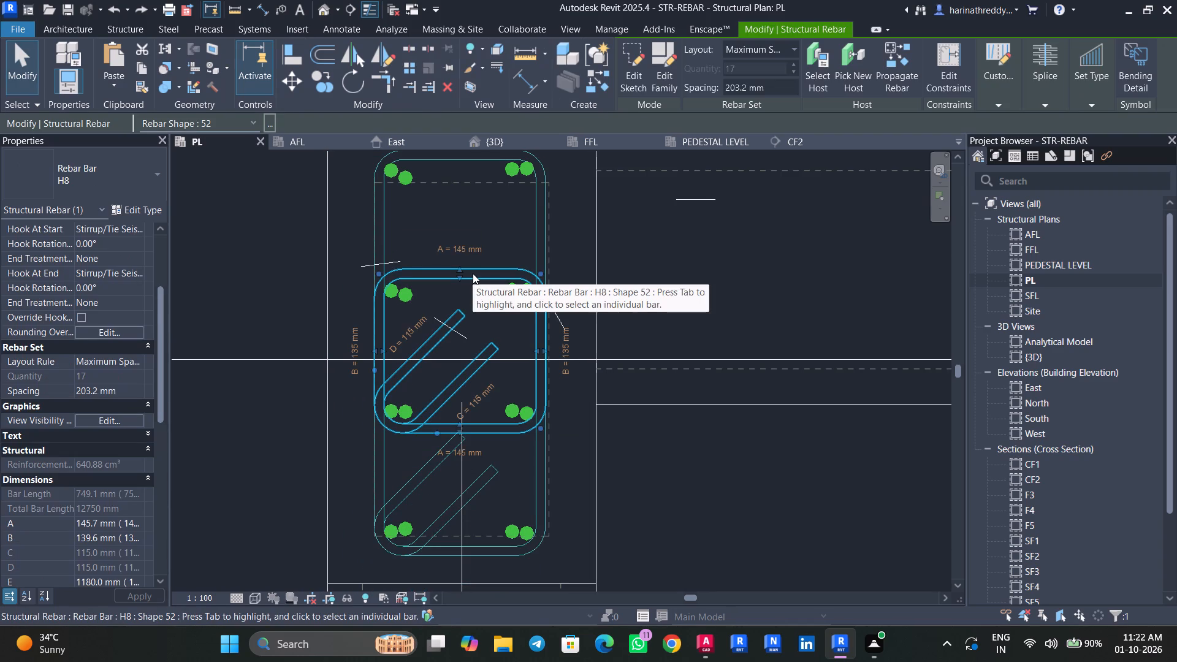
pyautogui.write('CS')
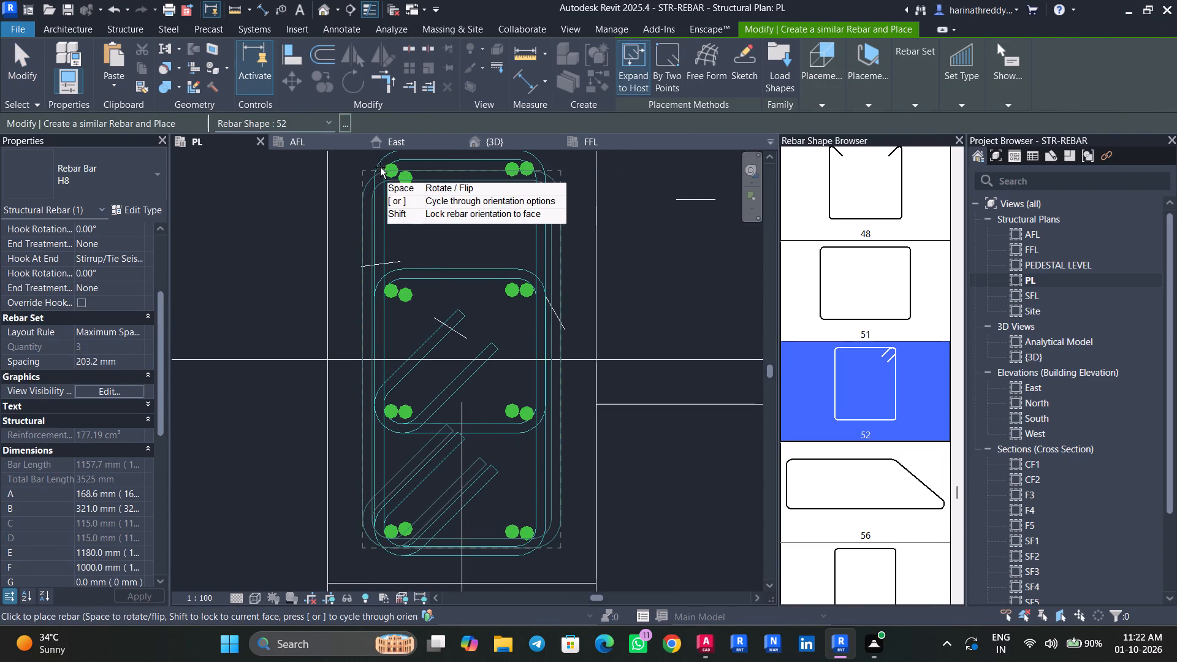
pyautogui.click(543, 442)
pyautogui.press('Escape')
pyautogui.press('Escape')
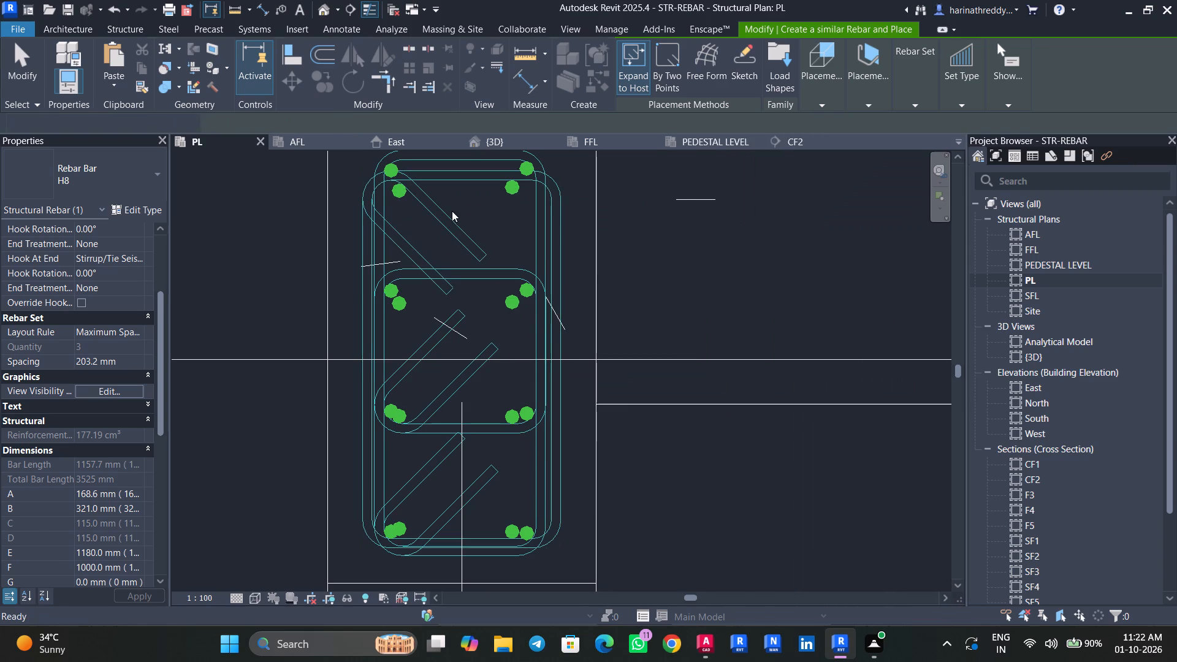
pyautogui.press('Escape')
# Shorten the new H8 tie so its north and south sides line up with those of the original inner tie.
pyautogui.click(459, 186)
pyautogui.moveTo(458, 179); pyautogui.dragTo(459, 203)
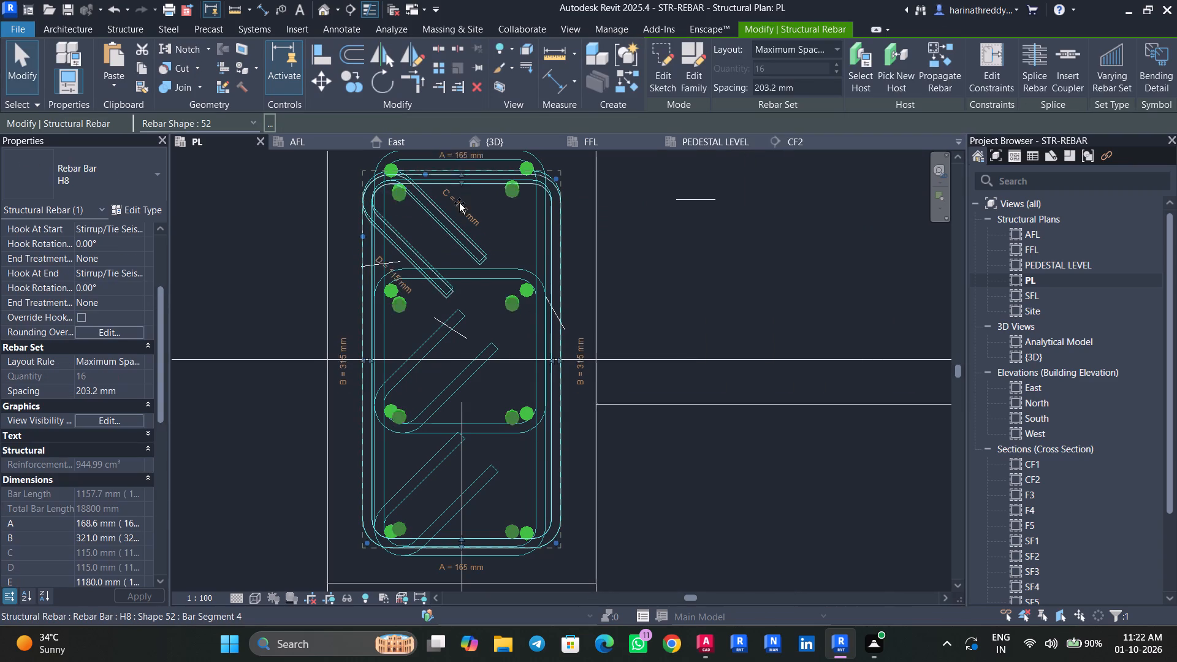
pyautogui.moveTo(459, 203); pyautogui.dragTo(460, 274)
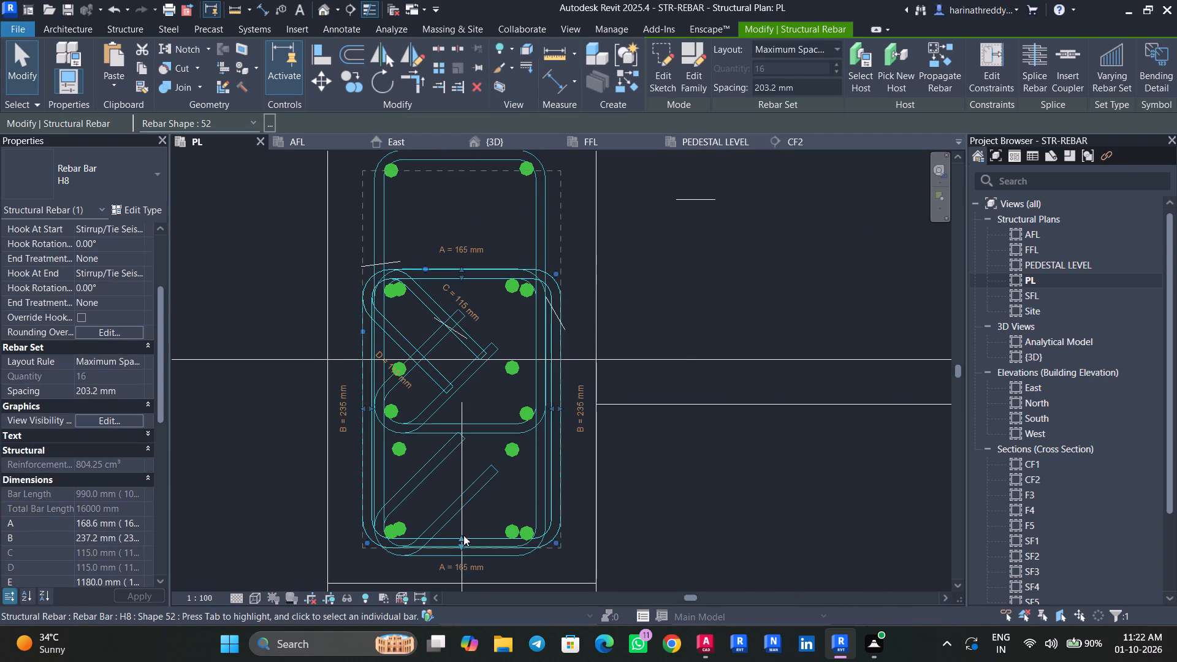
pyautogui.moveTo(462, 536); pyautogui.dragTo(473, 386)
pyautogui.scroll(5, 535, 377)
pyautogui.click(499, 363)
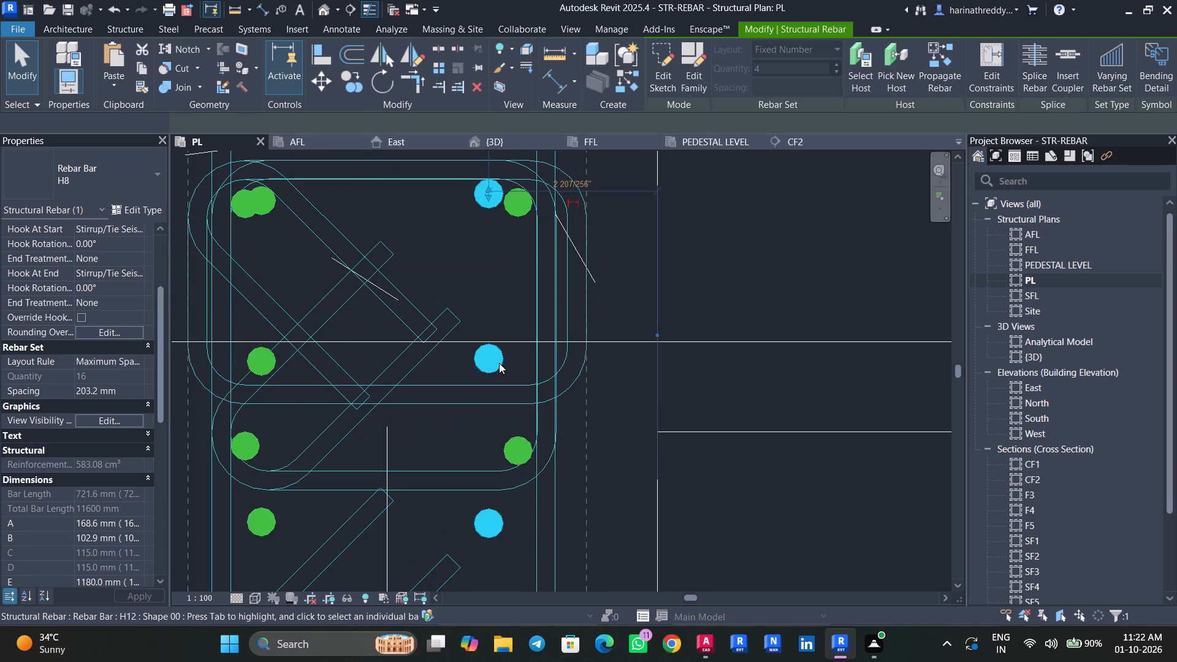
pyautogui.press('Escape')
pyautogui.click(406, 400)
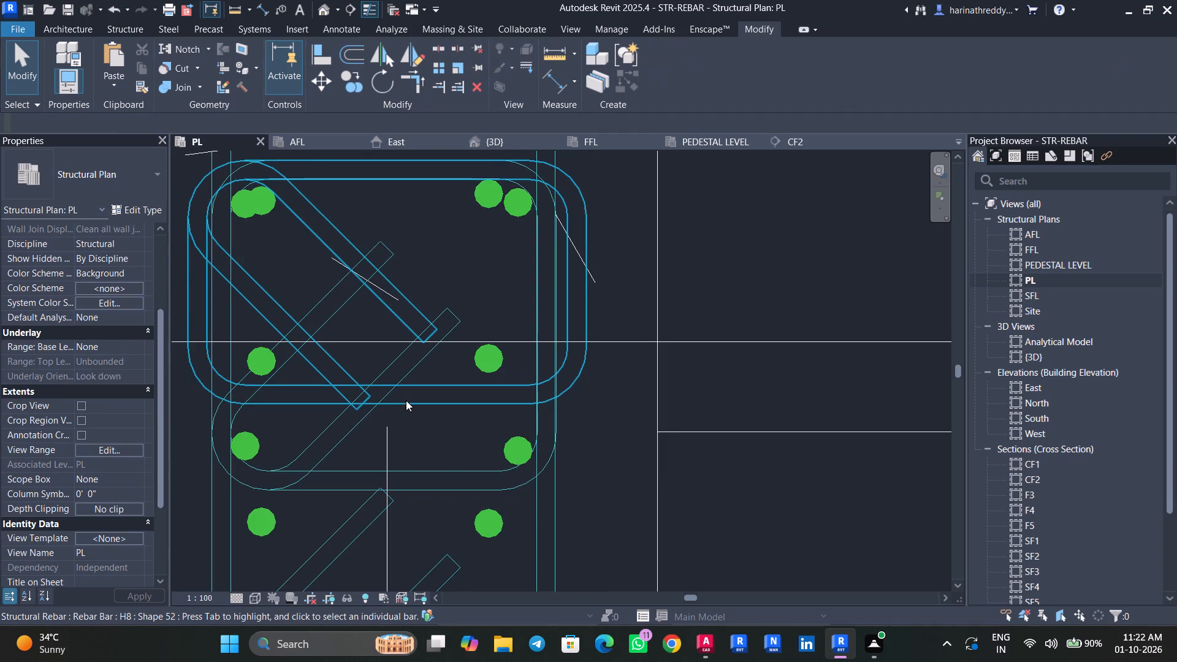
pyautogui.moveTo(391, 397); pyautogui.dragTo(396, 480)
pyautogui.press('Escape')
# Move the east lapped four-bar H12 set east and south so its bar sits just south of the tie's northeast bar.
pyautogui.click(493, 359)
pyautogui.moveTo(493, 358); pyautogui.dragTo(512, 404)
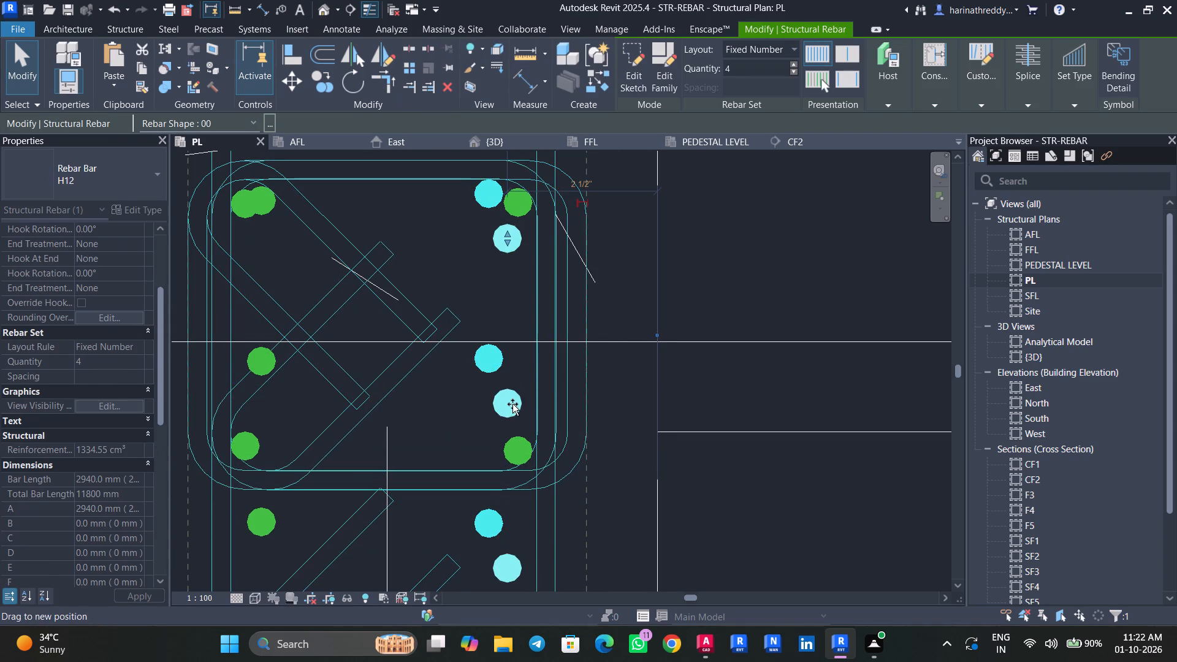
pyautogui.moveTo(512, 404); pyautogui.dragTo(519, 422)
pyautogui.scroll(-6, 519, 422)
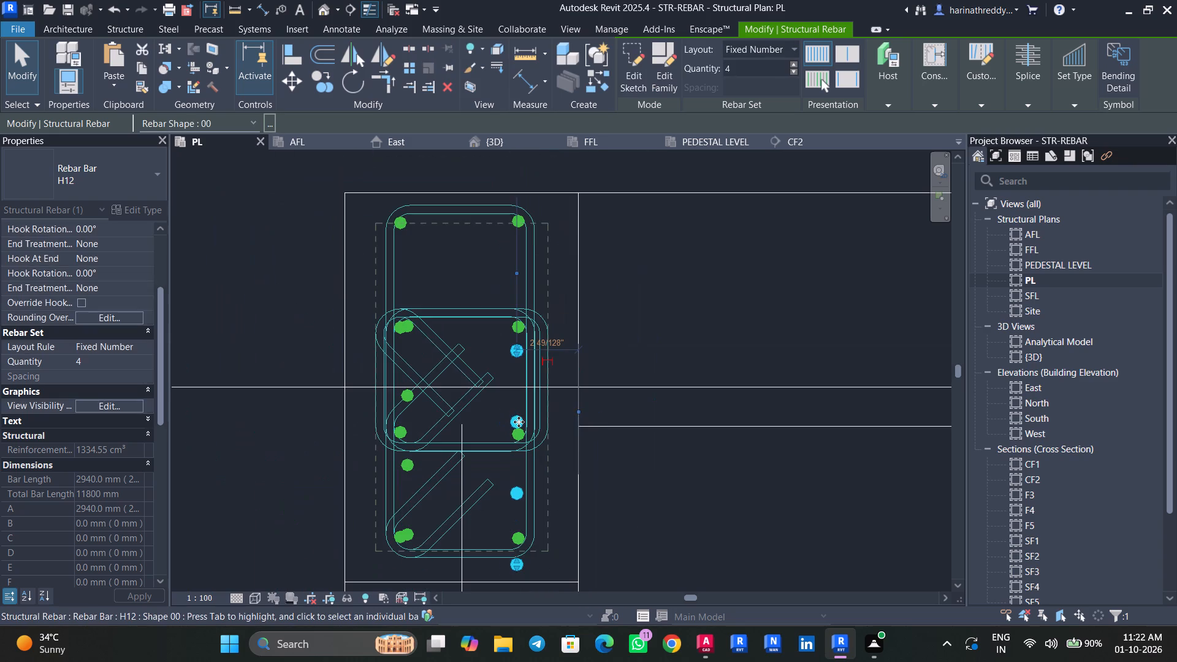
pyautogui.scroll(8, 522, 338)
pyautogui.moveTo(503, 371); pyautogui.dragTo(510, 349)
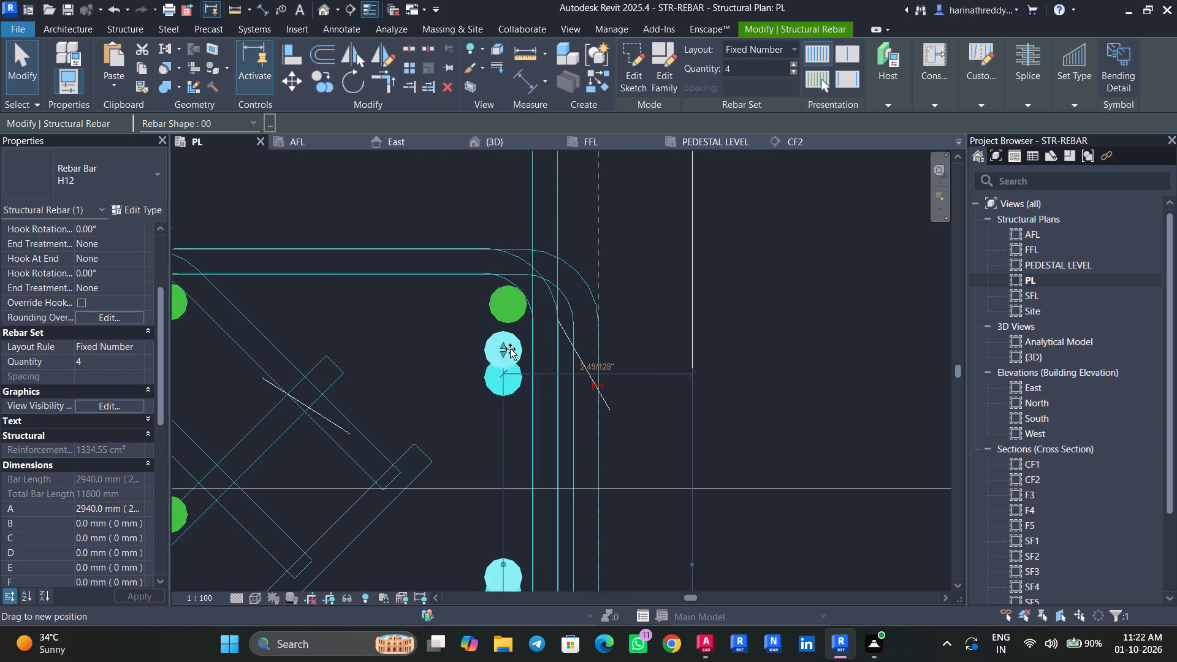
pyautogui.moveTo(510, 349); pyautogui.dragTo(514, 344)
pyautogui.moveTo(477, 438); pyautogui.dragTo(486, 336, button='middle')
pyautogui.moveTo(510, 474); pyautogui.dragTo(517, 493)
pyautogui.press('Right')
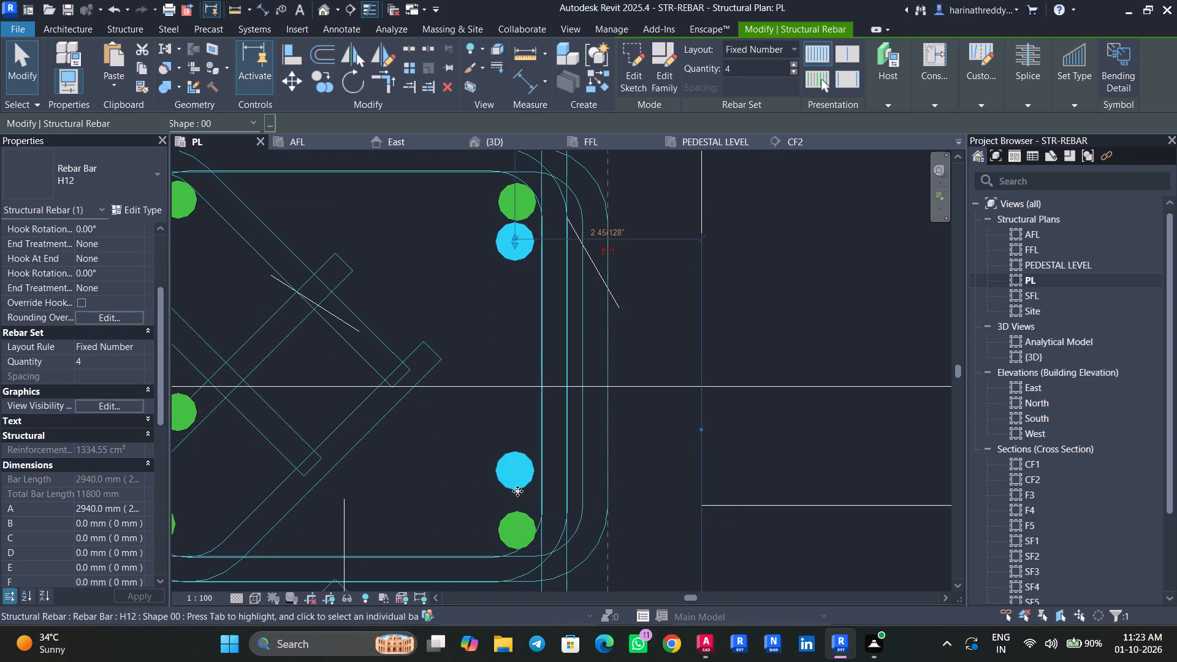
pyautogui.press('Down')
pyautogui.press('Down')
pyautogui.press('Down')
pyautogui.press('Down')
pyautogui.press('Down')
pyautogui.press('Right')
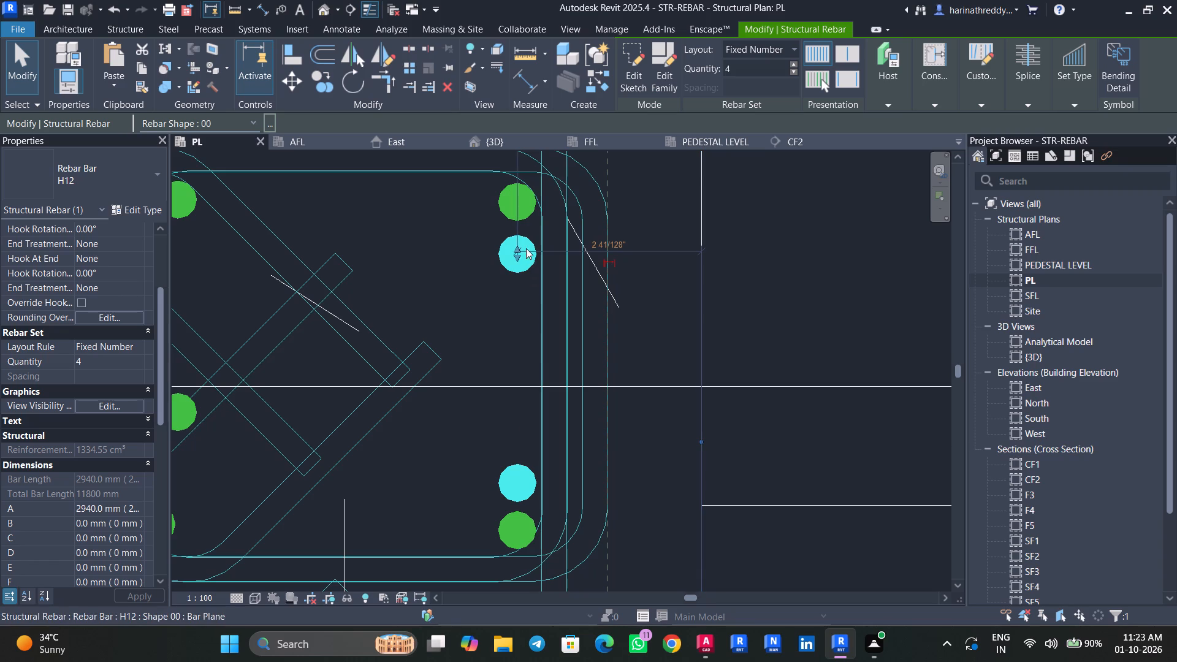
pyautogui.click(517, 245)
pyautogui.press('Escape')
# Extend the west lapped H12 set north so its end bar sits beside the column's northwest corner bar.
pyautogui.scroll(-2, 490, 434)
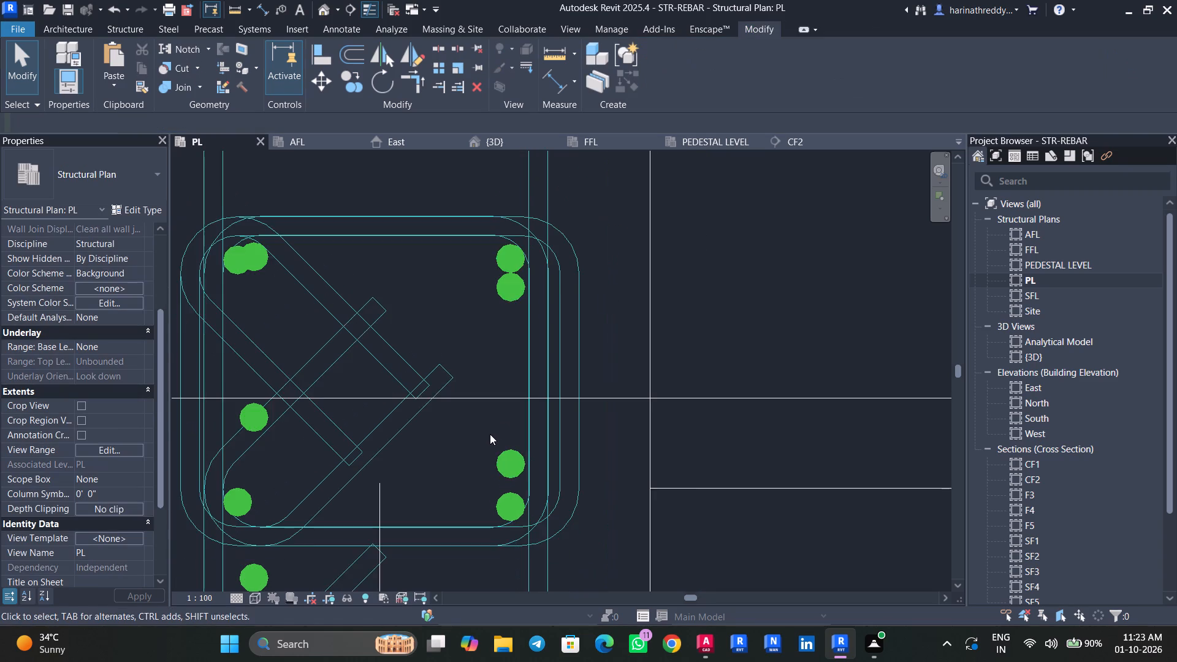
pyautogui.scroll(-3, 503, 503)
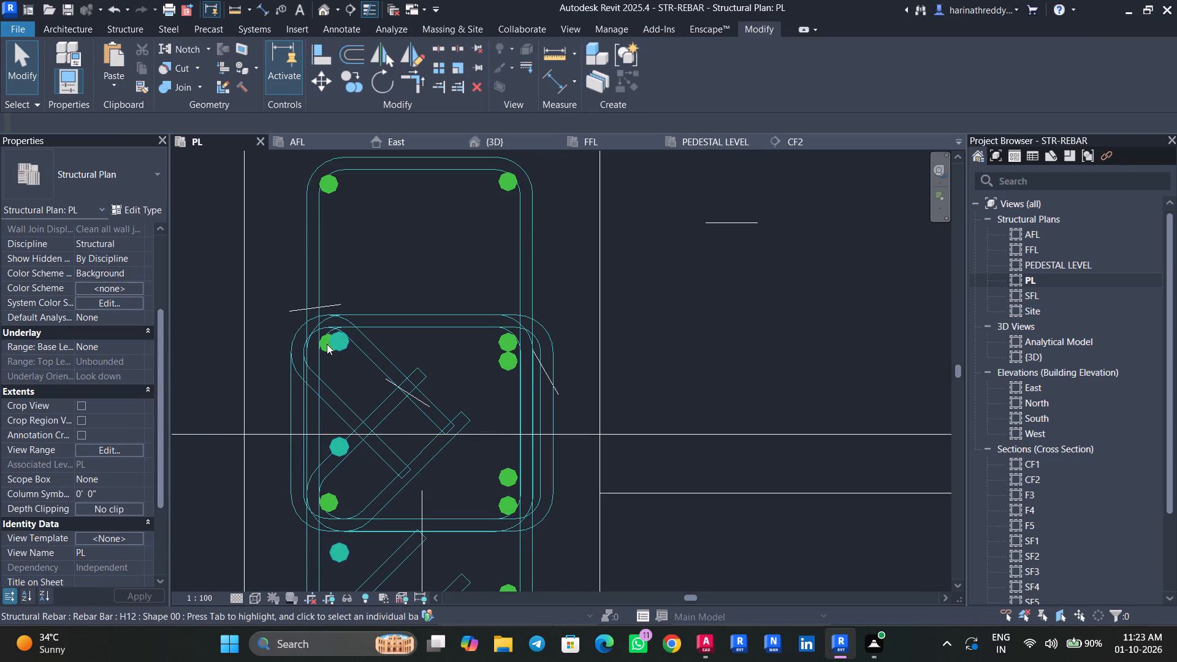
pyautogui.click(326, 344)
pyautogui.press('Escape')
pyautogui.click(345, 344)
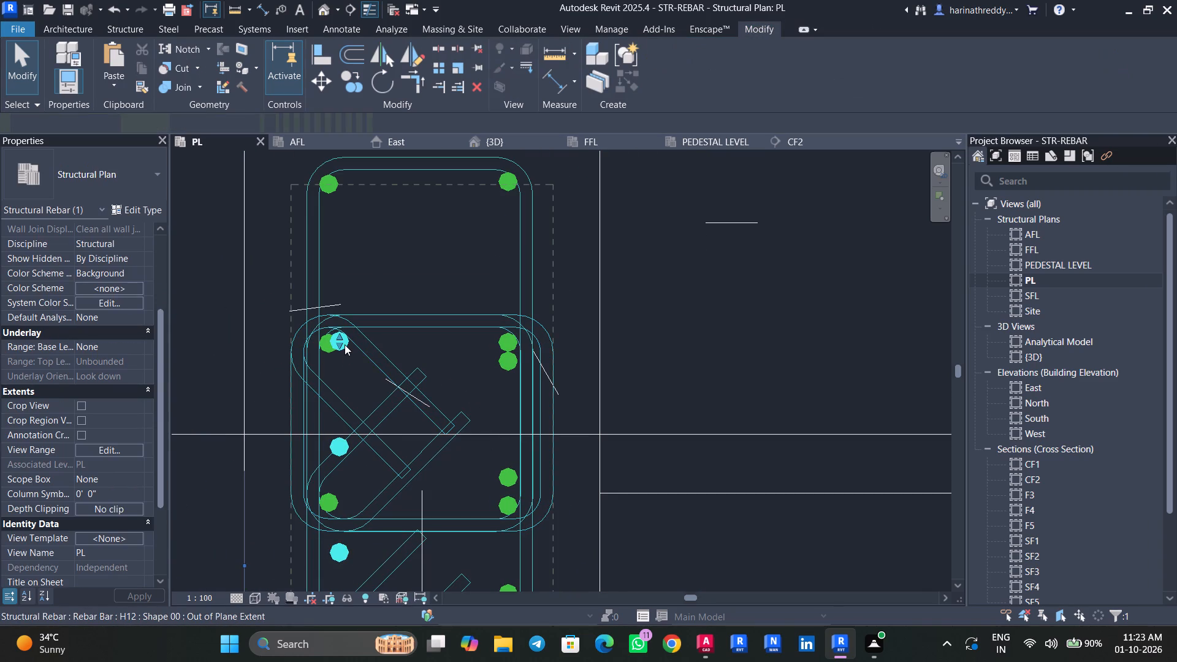
pyautogui.press('Right')
pyautogui.press('Right')
pyautogui.scroll(-4, 360, 386)
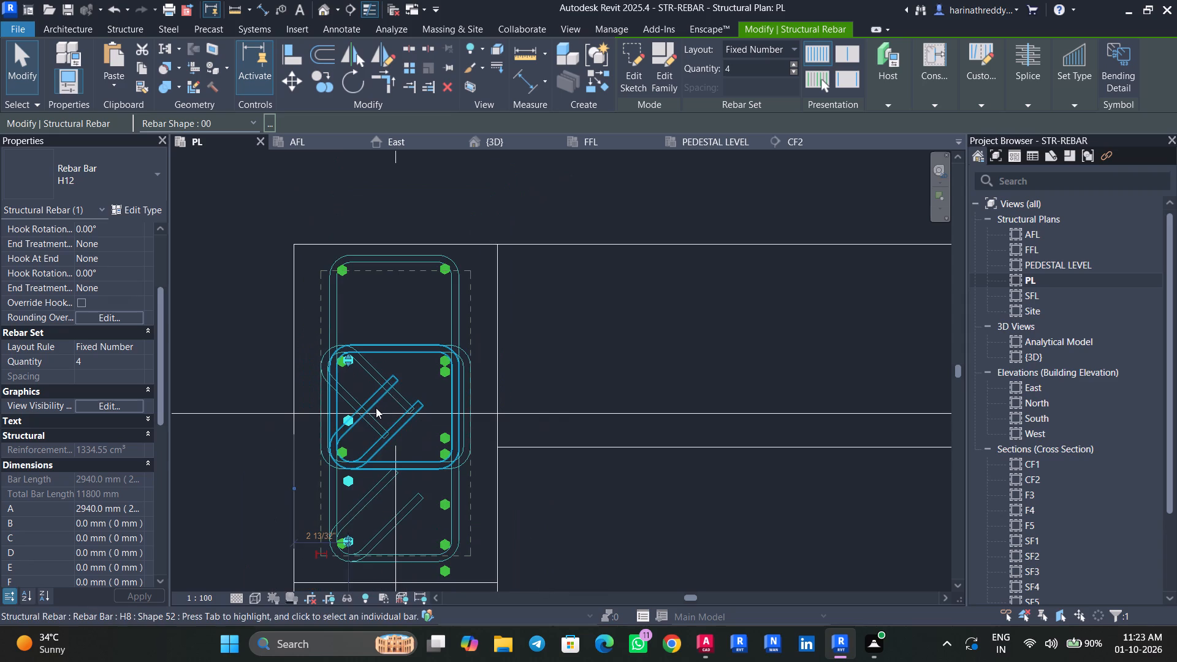
pyautogui.moveTo(394, 410); pyautogui.dragTo(409, 386, button='middle')
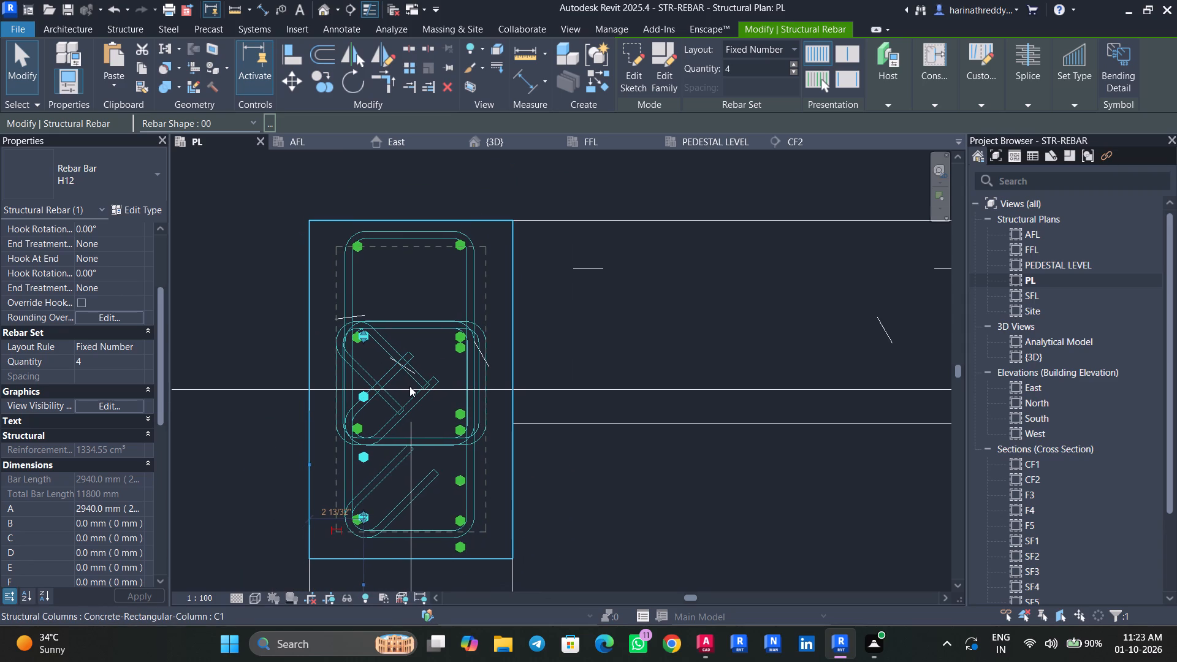
pyautogui.press('Right')
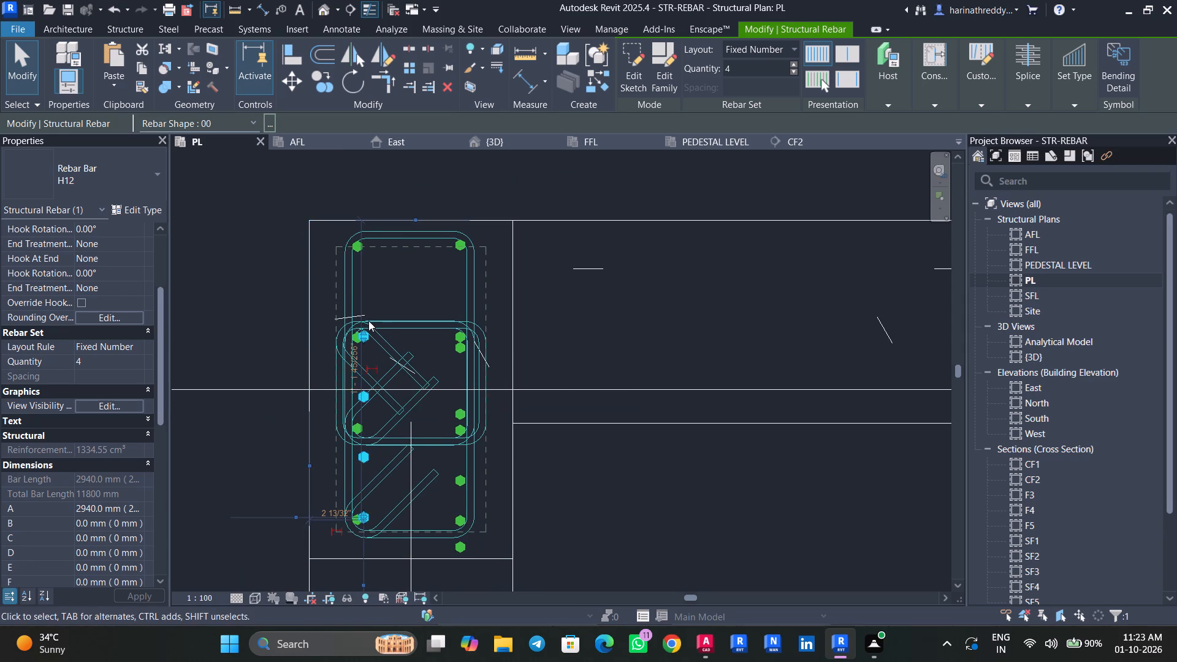
pyautogui.scroll(4, 366, 321)
pyautogui.moveTo(363, 340); pyautogui.dragTo(382, 192)
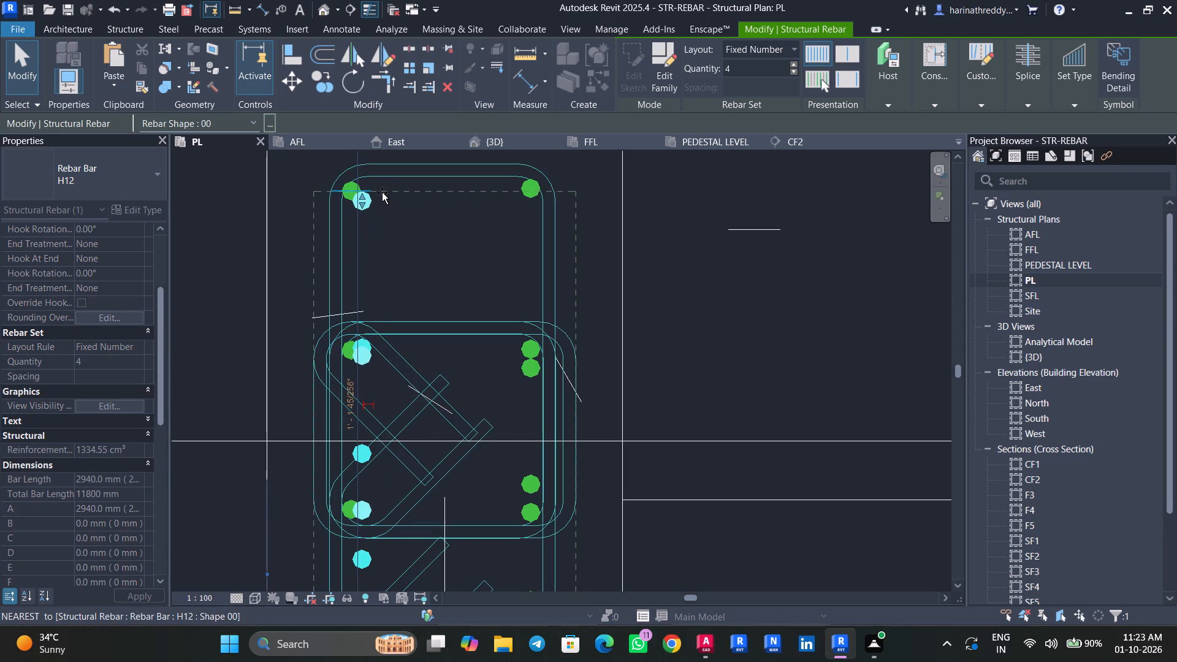
pyautogui.moveTo(382, 192); pyautogui.dragTo(382, 191)
pyautogui.press('Escape')
pyautogui.press('Escape')
# Shift the east lapped H12 set west clear of the corner bars and extend its north end to the column's northeast corner.
pyautogui.click(526, 367)
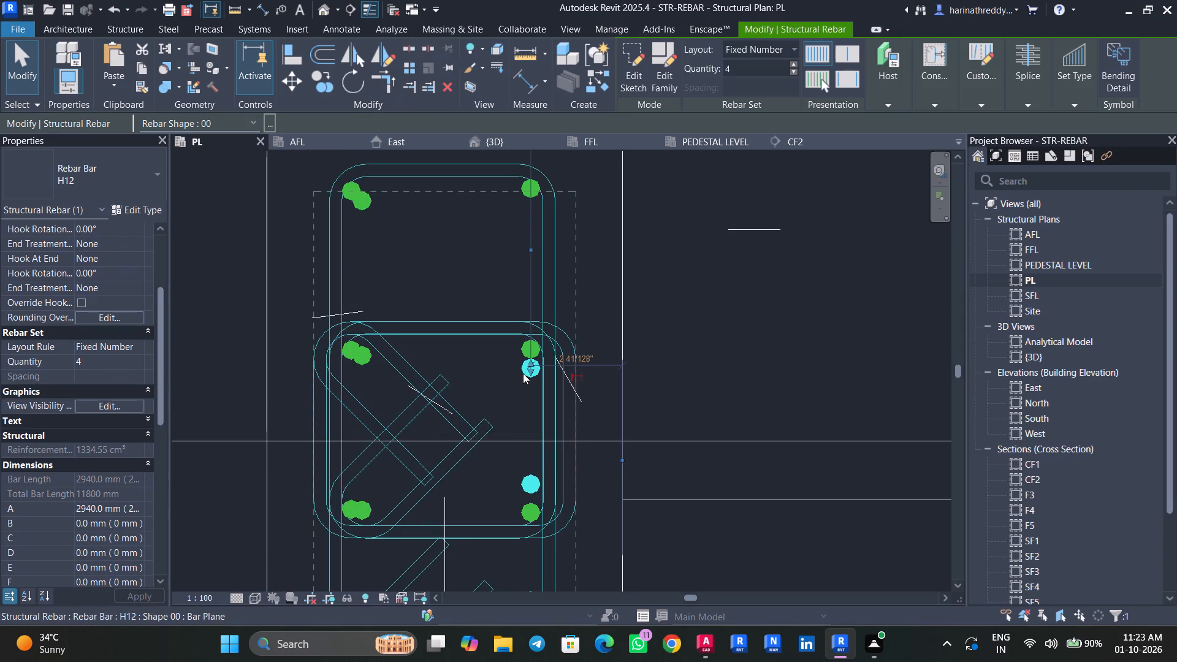
pyautogui.press('Escape')
pyautogui.press('Escape')
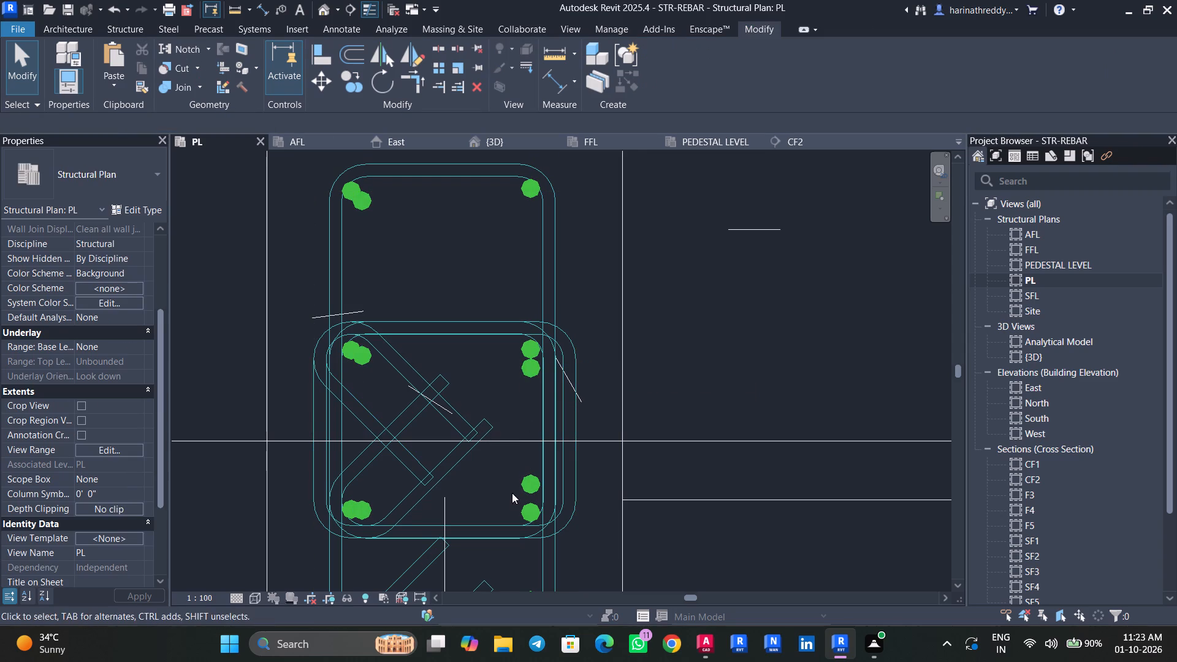
pyautogui.click(531, 484)
pyautogui.press('Left')
pyautogui.press('Left')
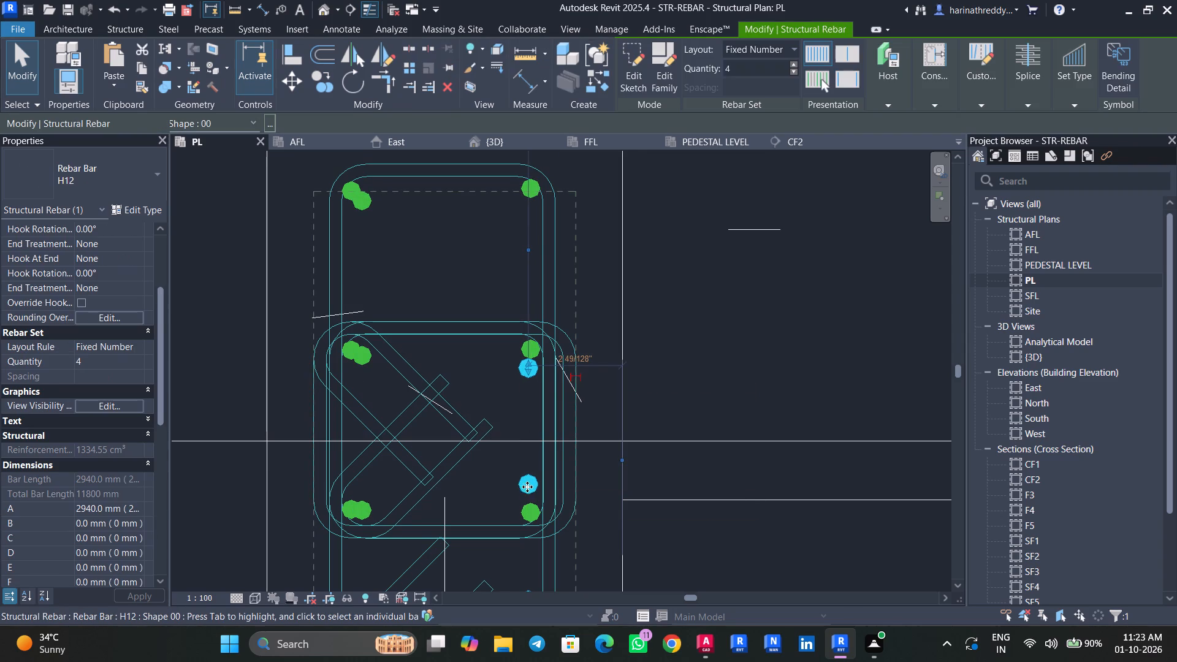
pyautogui.press('Left')
pyautogui.press('Left')
pyautogui.press('Left')
pyautogui.press('Left')
pyautogui.press('Left')
pyautogui.press('Left')
pyautogui.moveTo(509, 362); pyautogui.dragTo(511, 180)
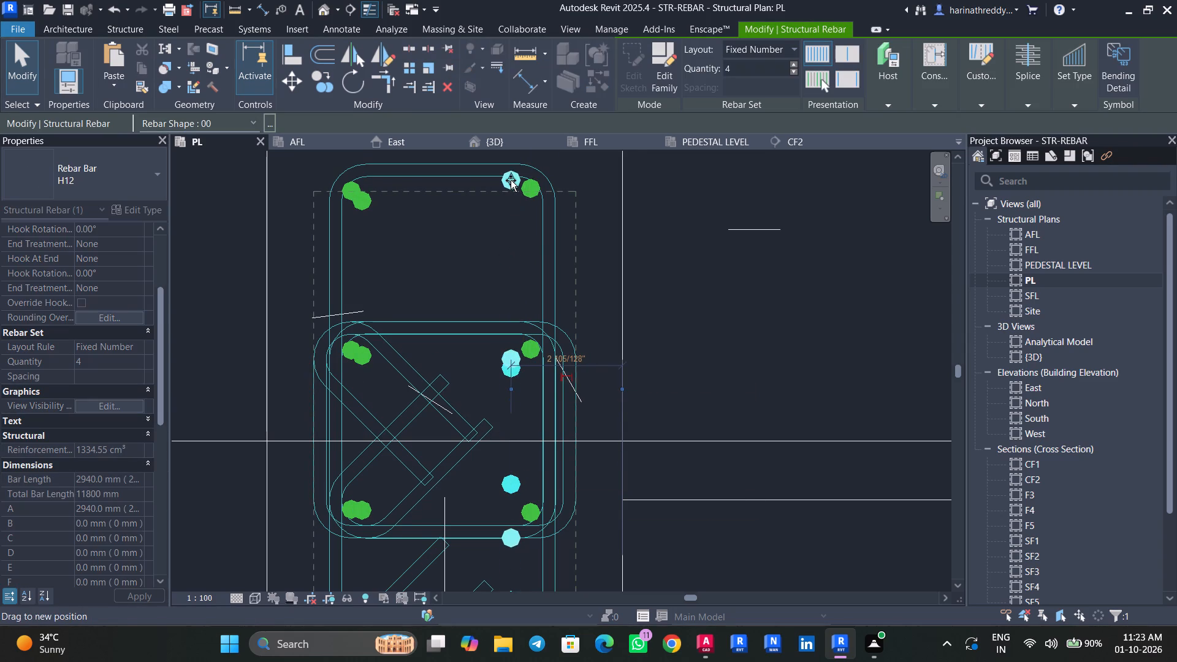
pyautogui.moveTo(511, 180); pyautogui.dragTo(516, 186)
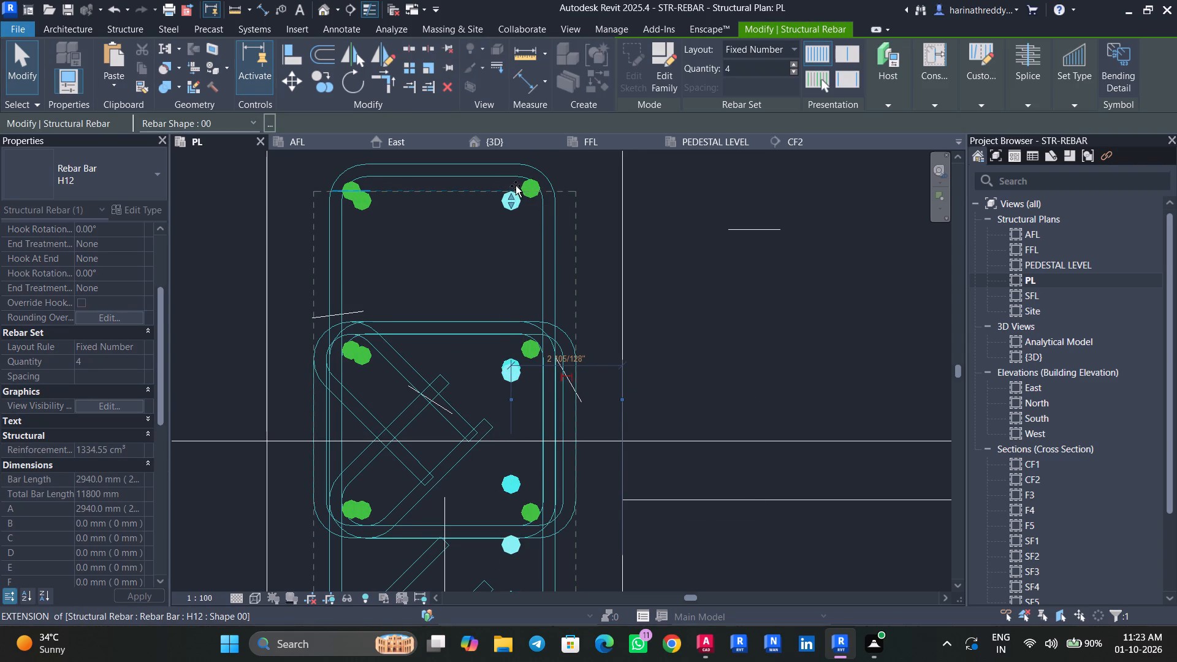
pyautogui.moveTo(516, 186); pyautogui.dragTo(516, 182)
pyautogui.scroll(9, 515, 186)
pyautogui.scroll(-1, 468, 237)
pyautogui.moveTo(468, 237); pyautogui.dragTo(444, 318, button='middle')
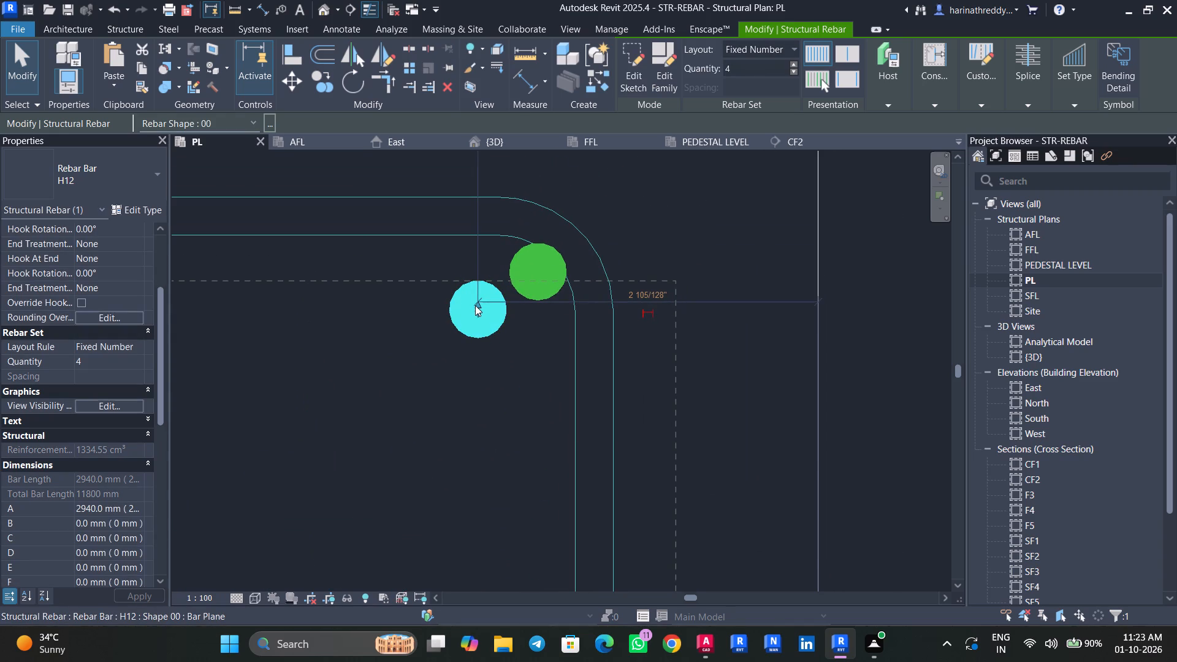
# Nudge the east lapped H12 set north until its end bar lines up beside the northeast corner bar.
pyautogui.press('Up')
pyautogui.press('Up')
pyautogui.press('Up')
pyautogui.press('Up')
pyautogui.press('Up')
pyautogui.press('Up')
pyautogui.press('Up')
pyautogui.press('Up')
pyautogui.press('Up')
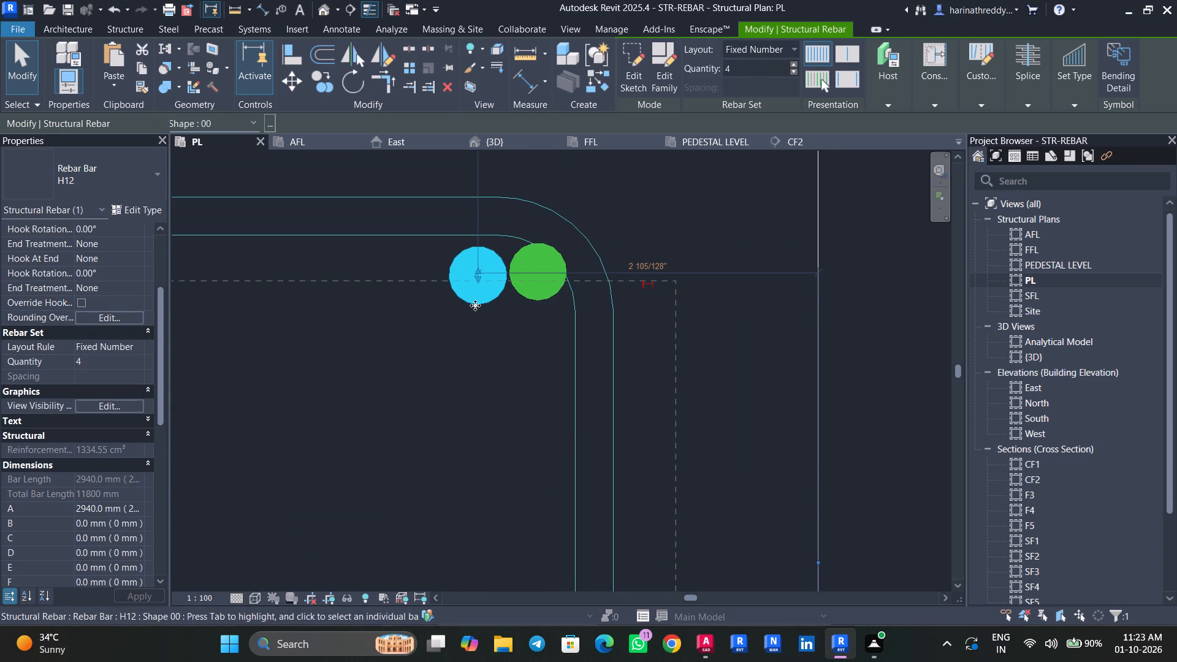
pyautogui.press('Up')
pyautogui.scroll(-2, 475, 305)
pyautogui.scroll(1, 474, 307)
pyautogui.scroll(-5, 474, 307)
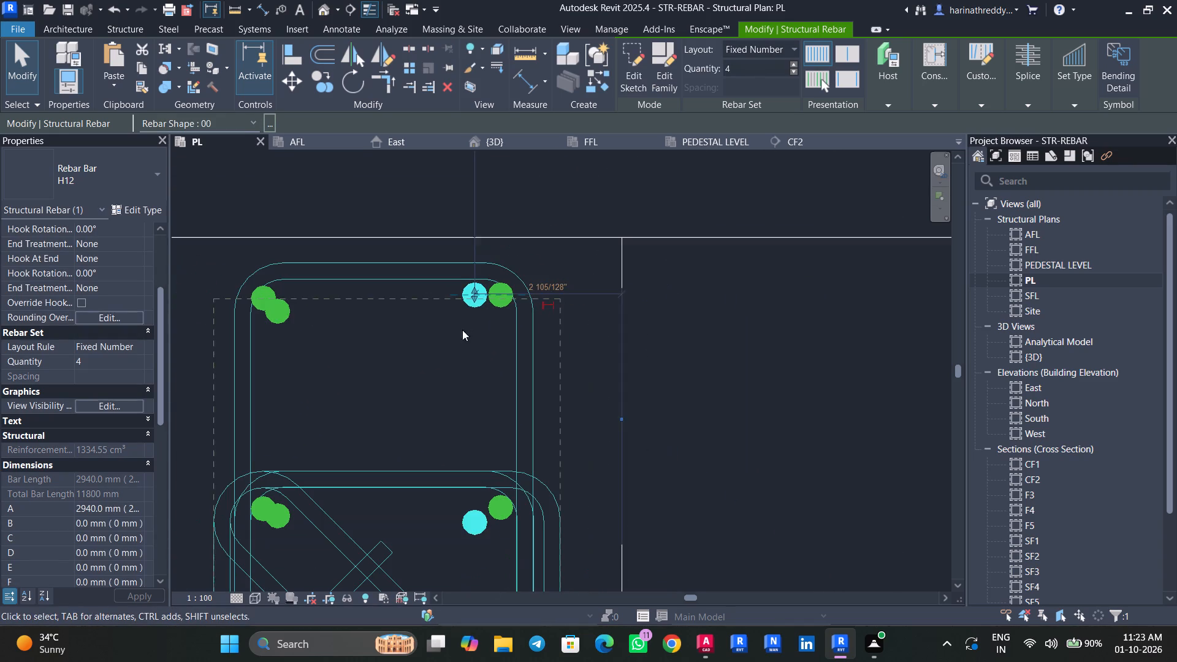
pyautogui.press('Escape')
pyautogui.press('Escape')
# Move the west lapped H12 set east and north so its end bar sits level beside the northwest corner bar without overlapping.
pyautogui.click(281, 314)
pyautogui.scroll(7, 283, 314)
pyautogui.scroll(-1, 283, 314)
pyautogui.scroll(2, 283, 314)
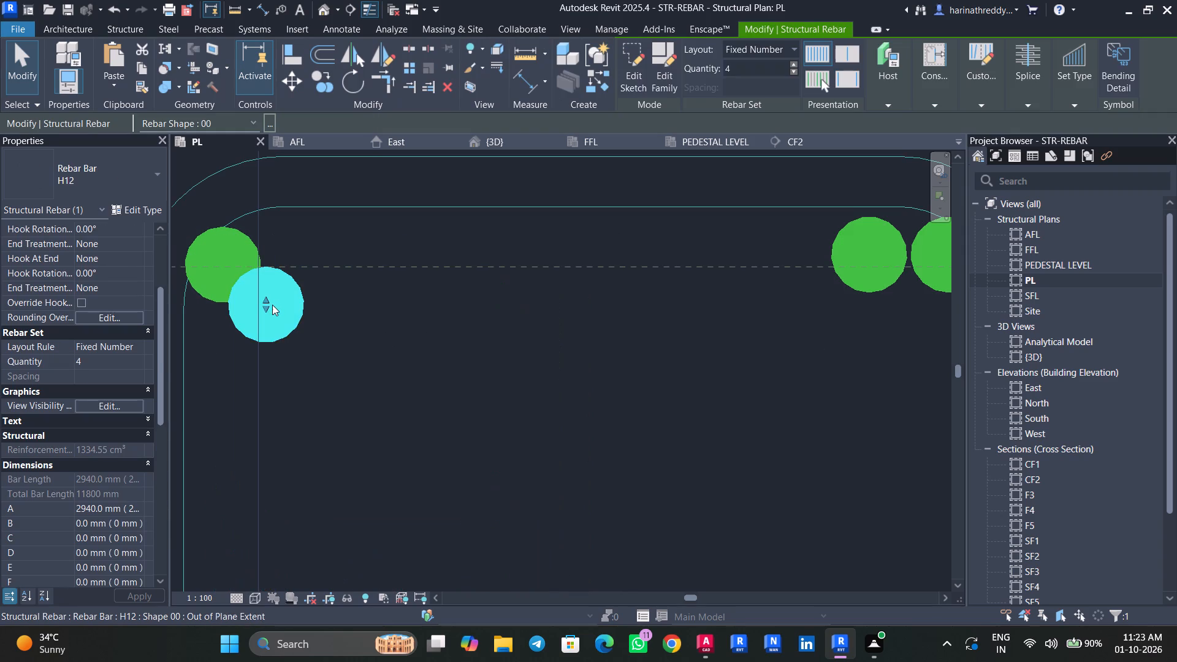
pyautogui.press('Right')
pyautogui.press('Right')
pyautogui.press('Right')
pyautogui.press('Right')
pyautogui.press('Right')
pyautogui.press('Right')
pyautogui.press('Right')
pyautogui.press('Right')
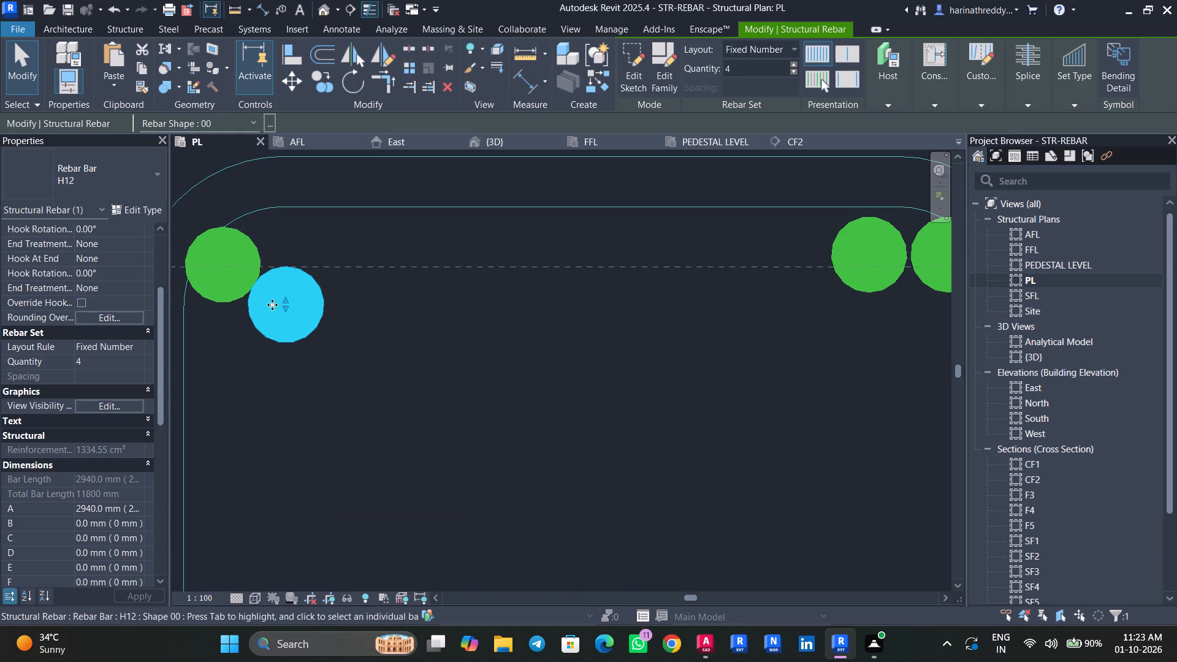
pyautogui.moveTo(284, 297); pyautogui.dragTo(284, 262)
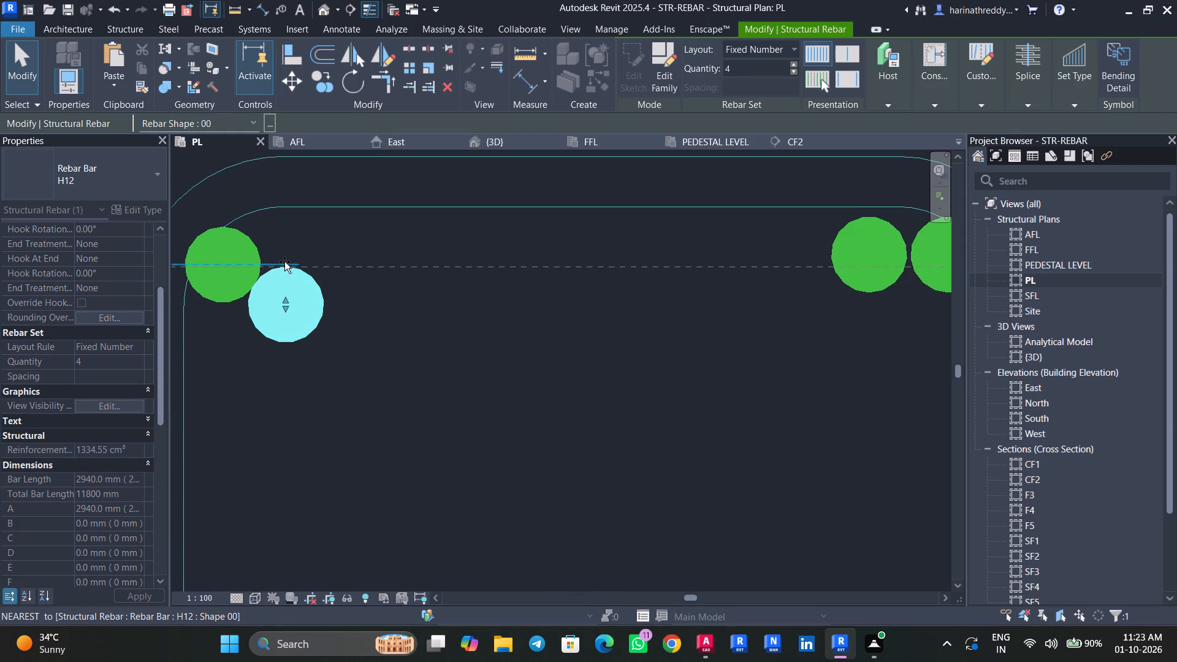
pyautogui.moveTo(284, 262); pyautogui.dragTo(286, 256)
pyautogui.moveTo(304, 297); pyautogui.dragTo(315, 265)
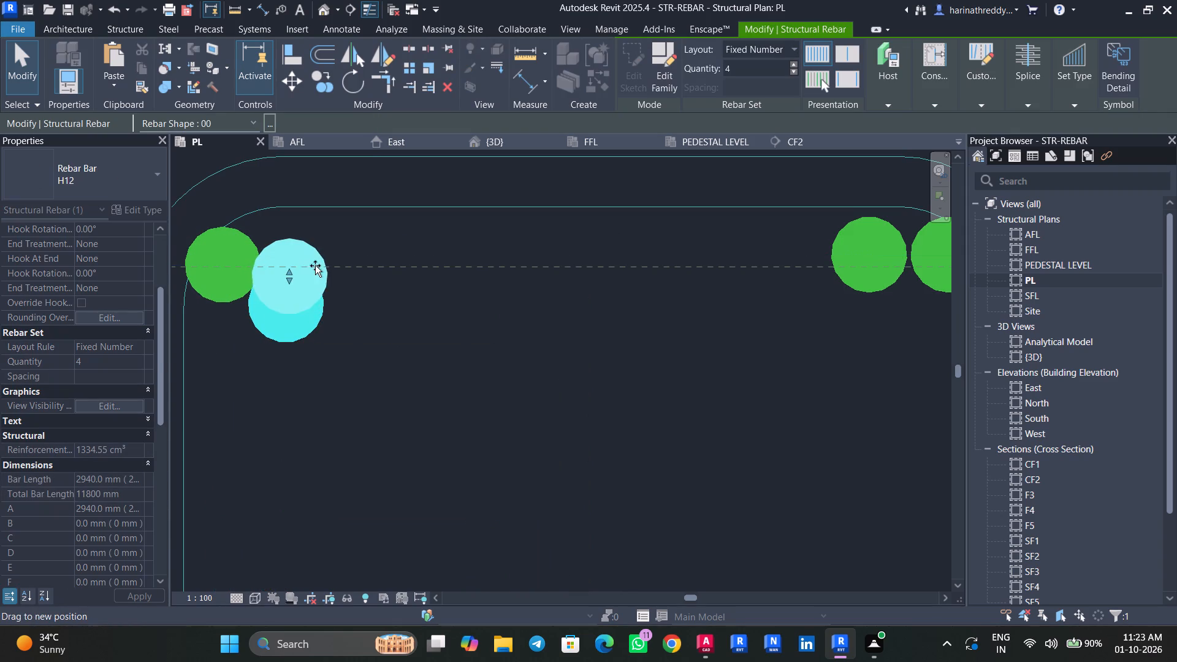
pyautogui.moveTo(315, 265); pyautogui.dragTo(319, 258)
pyautogui.scroll(-7, 331, 325)
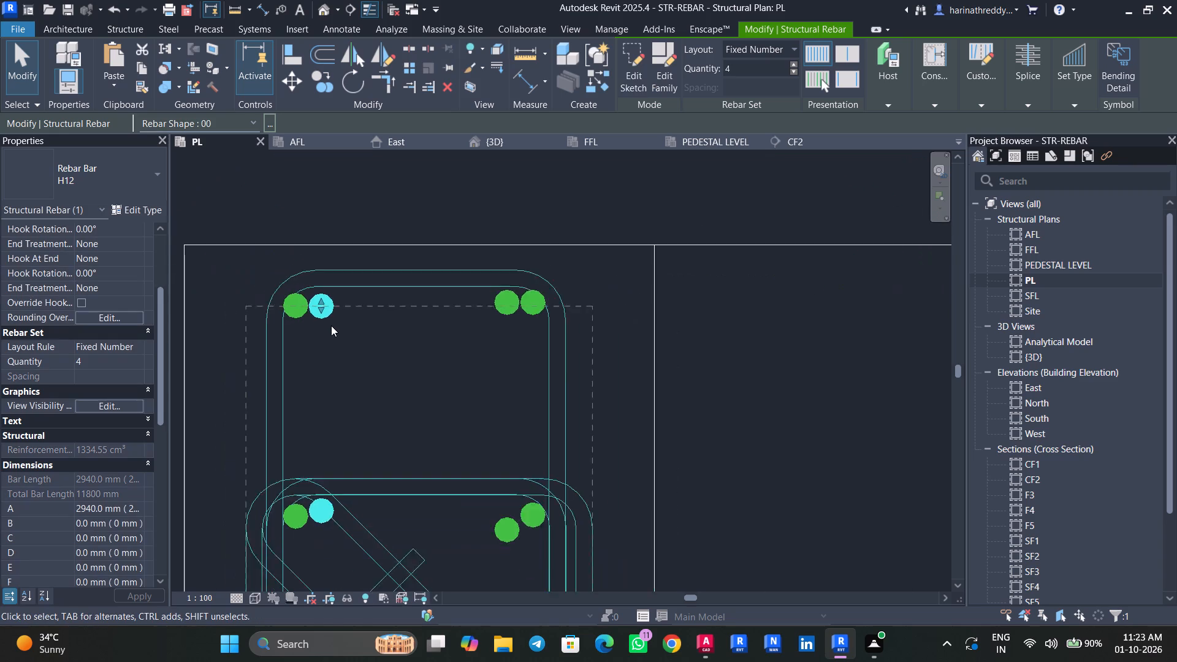
pyautogui.scroll(-3, 331, 325)
pyautogui.moveTo(340, 376); pyautogui.dragTo(384, 208, button='middle')
pyautogui.press('Escape')
pyautogui.press('Escape')
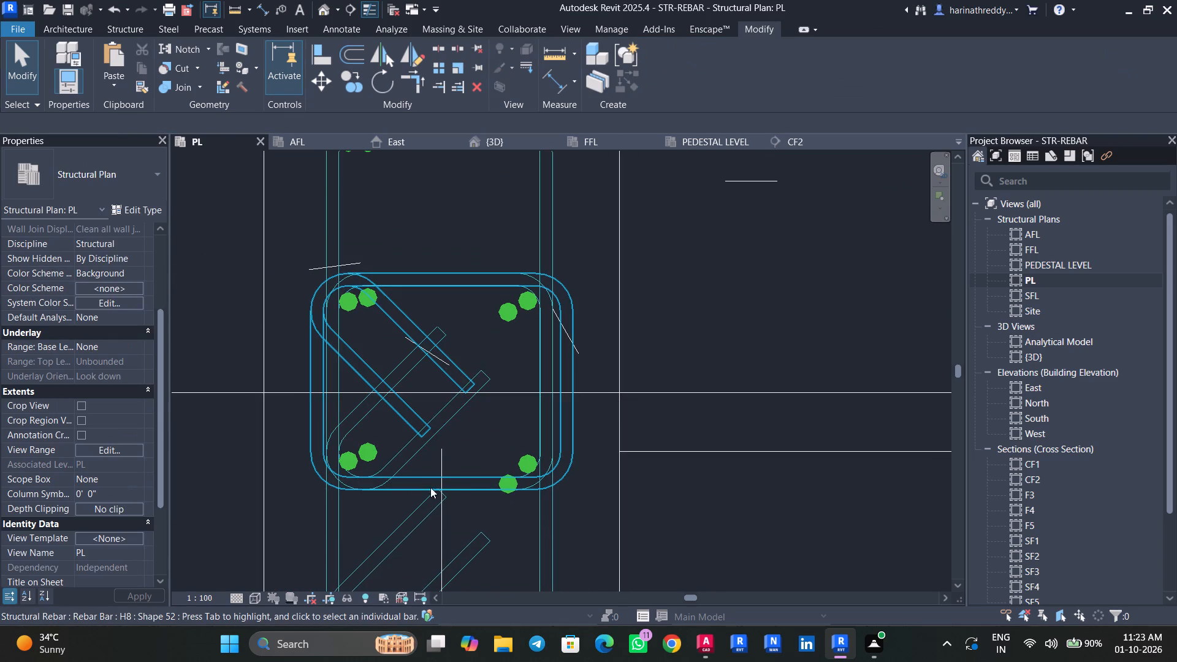
# Pull the east side of the wider H8 shape 52 inner tie west to just inside the outer tie's east side.
pyautogui.click(512, 486)
pyautogui.press('Escape')
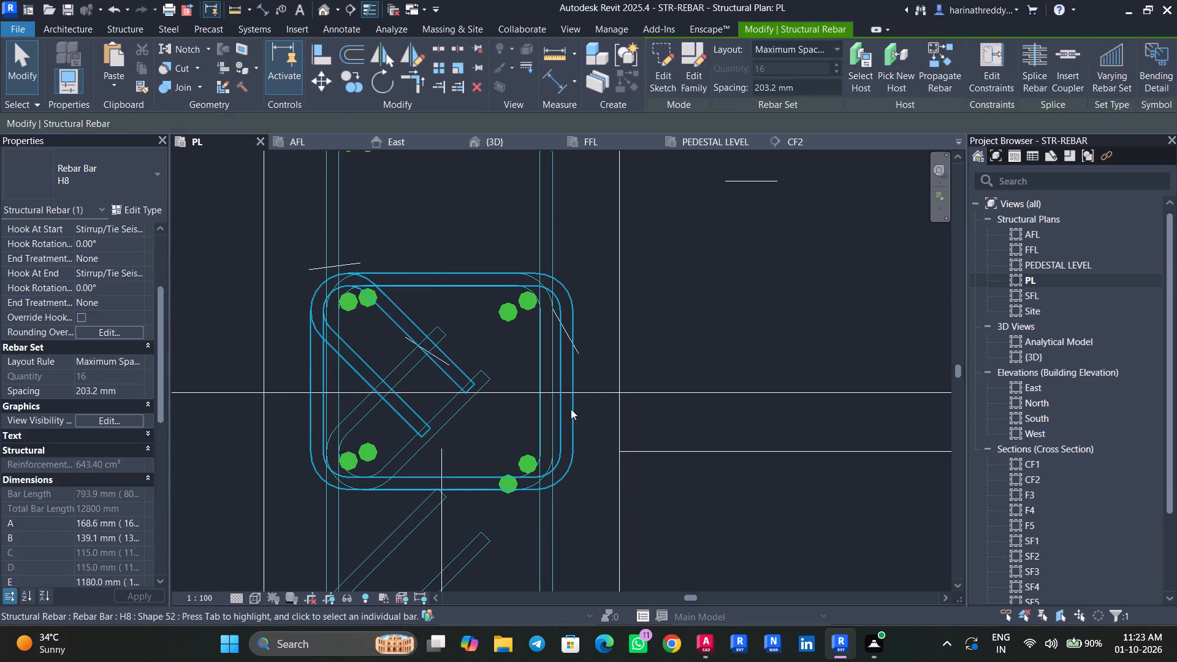
pyautogui.click(572, 409)
pyautogui.moveTo(561, 381); pyautogui.dragTo(534, 378)
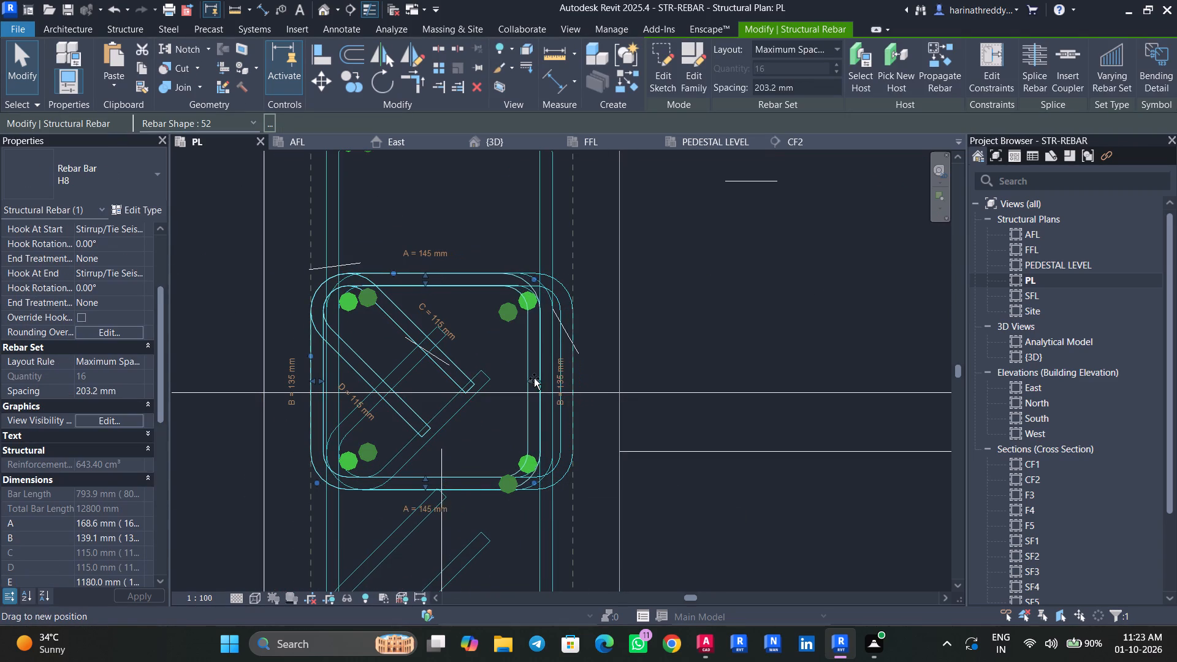
pyautogui.moveTo(534, 378); pyautogui.dragTo(531, 378)
pyautogui.scroll(2, 506, 484)
pyautogui.scroll(-1, 506, 484)
pyautogui.scroll(1, 506, 484)
pyautogui.press('Escape')
pyautogui.press('Escape')
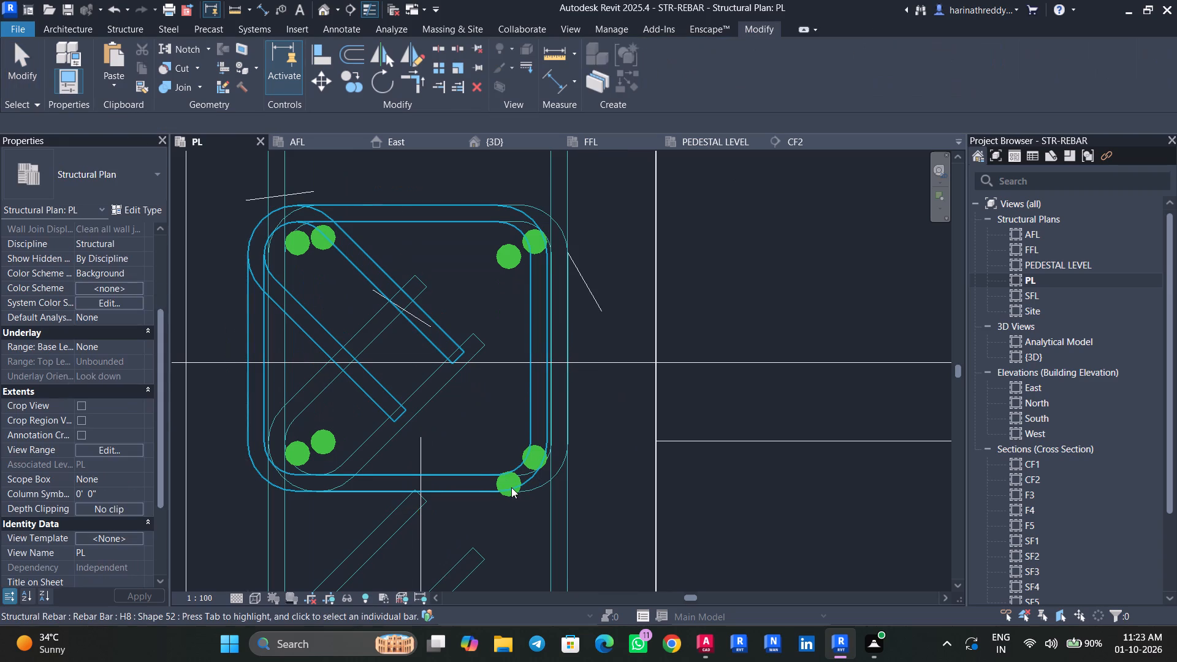
# Move the east lapped H12 set north so its bars sit inside the inner tie beside the east corner bars.
pyautogui.click(511, 487)
pyautogui.scroll(5, 502, 484)
pyautogui.press('Escape')
pyautogui.press('Tab')
pyautogui.click(508, 490)
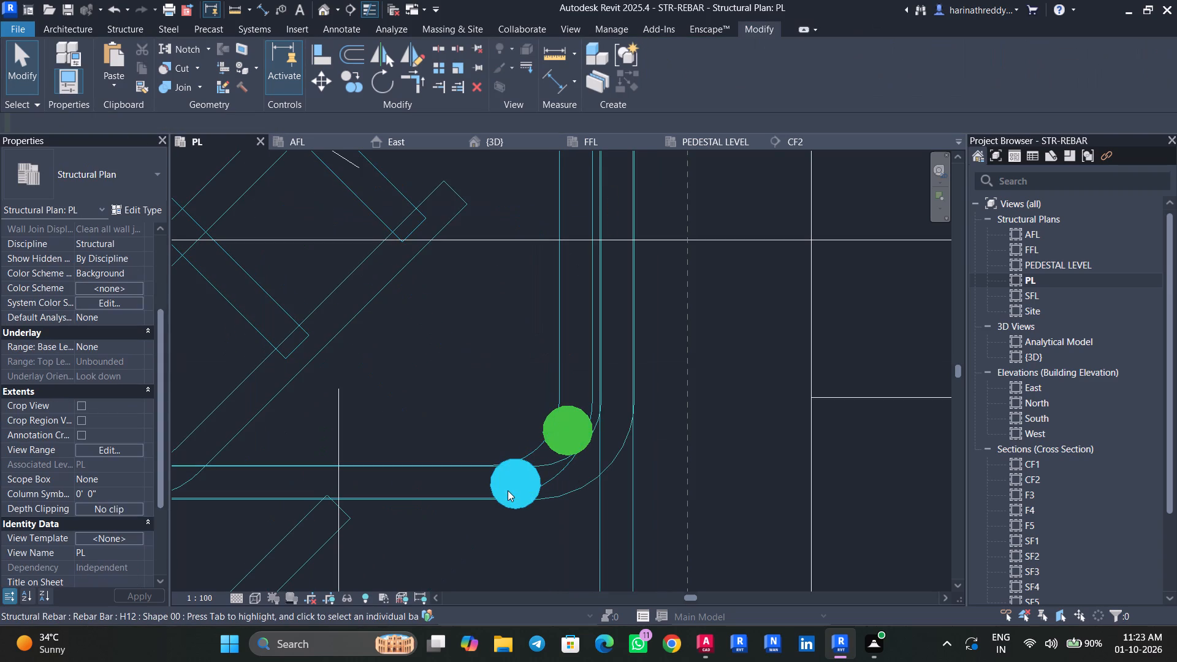
pyautogui.moveTo(513, 489); pyautogui.dragTo(509, 439)
pyautogui.scroll(-8, 509, 439)
pyautogui.press('Escape')
pyautogui.press('Escape')
# Move the west lapped H12 set slightly south so its bars line up beside the west bars within the inner tie.
pyautogui.click(389, 428)
pyautogui.scroll(4, 390, 428)
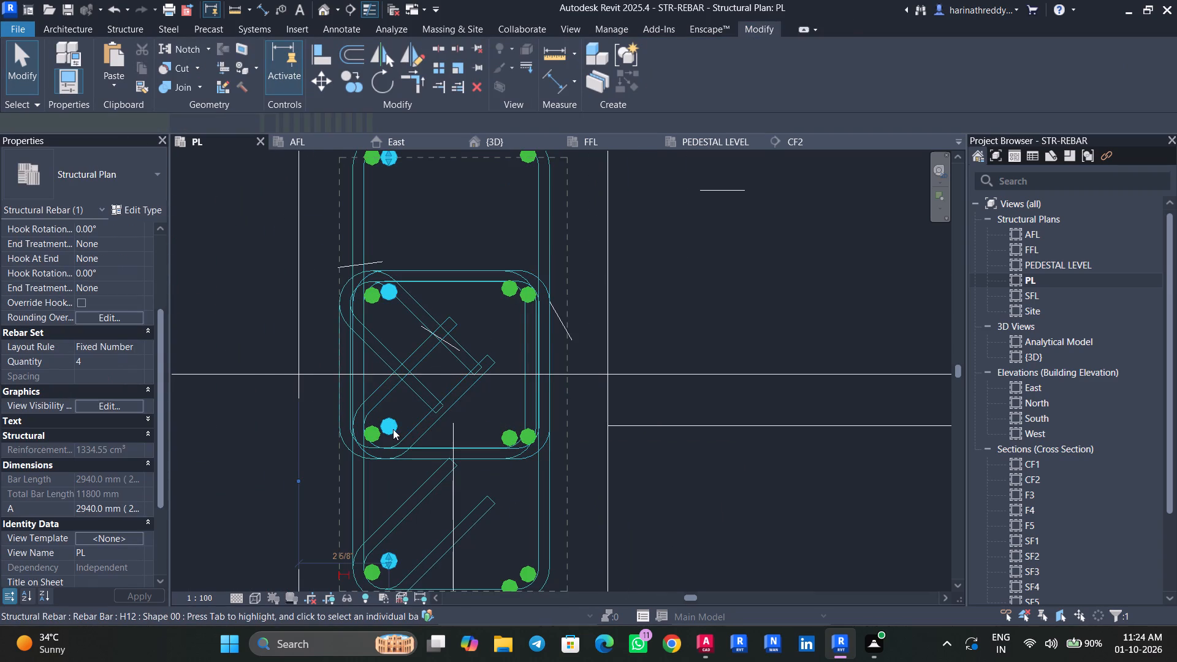
pyautogui.moveTo(389, 425); pyautogui.dragTo(397, 439)
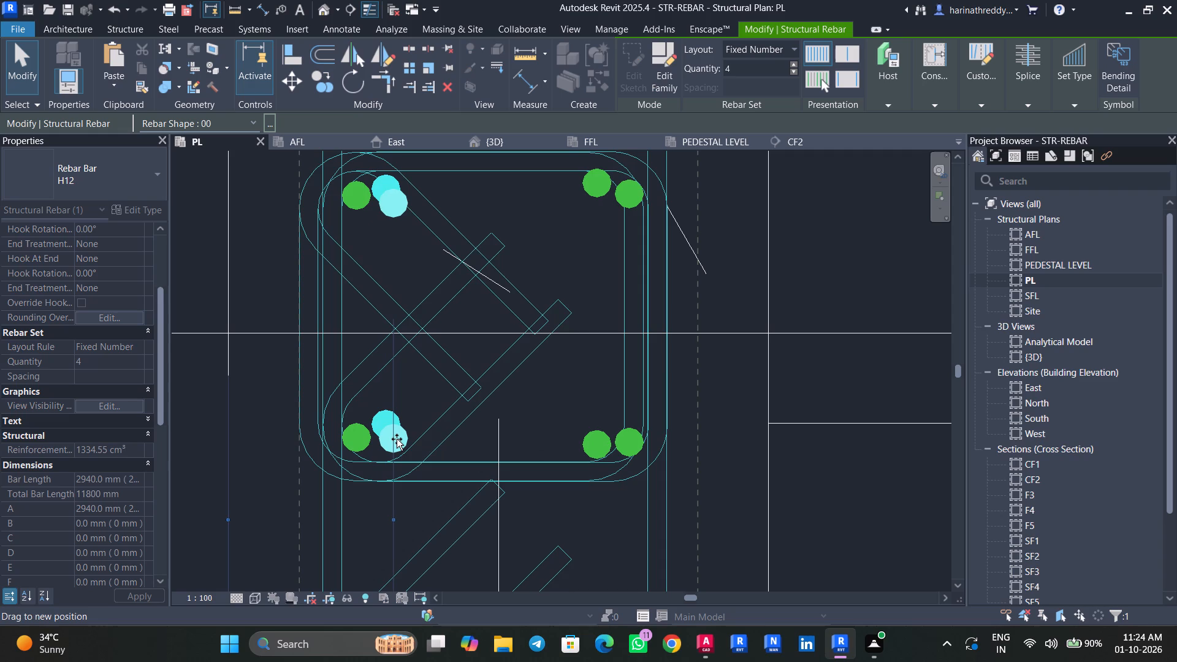
pyautogui.moveTo(397, 439); pyautogui.dragTo(389, 436)
pyautogui.press('Escape')
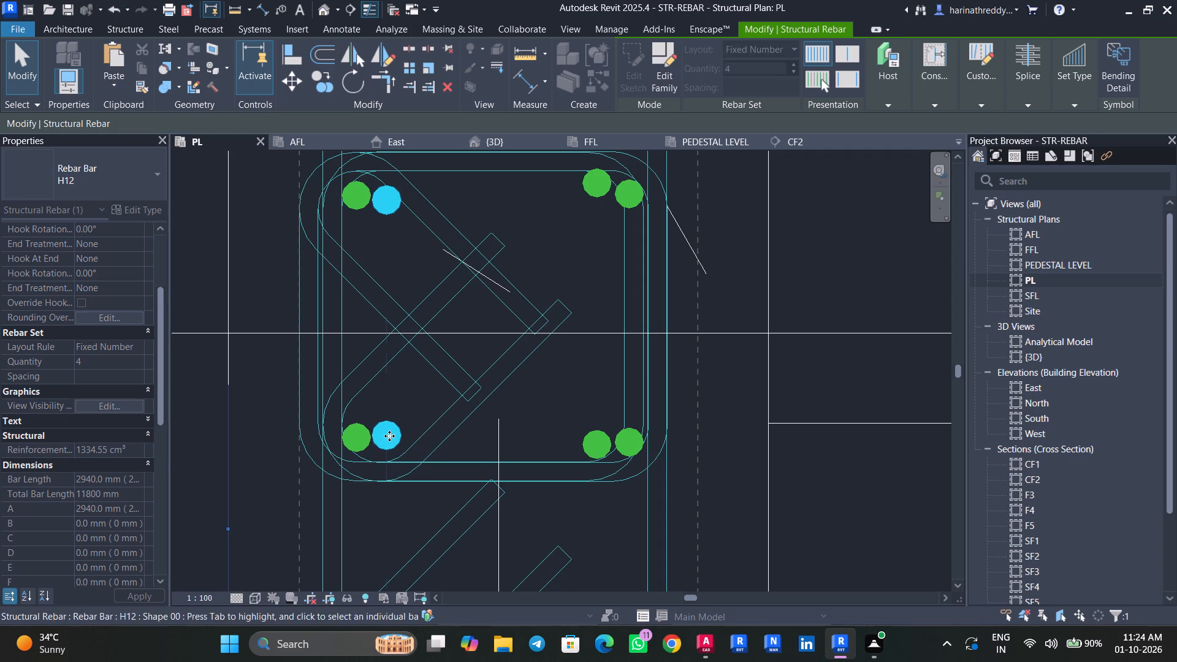
pyautogui.press('Escape')
# Pull the inner H8 tie's west side east to just inside the outer tie's west side, making dimension A about 120 mm.
pyautogui.click(300, 418)
pyautogui.moveTo(311, 311); pyautogui.dragTo(360, 319)
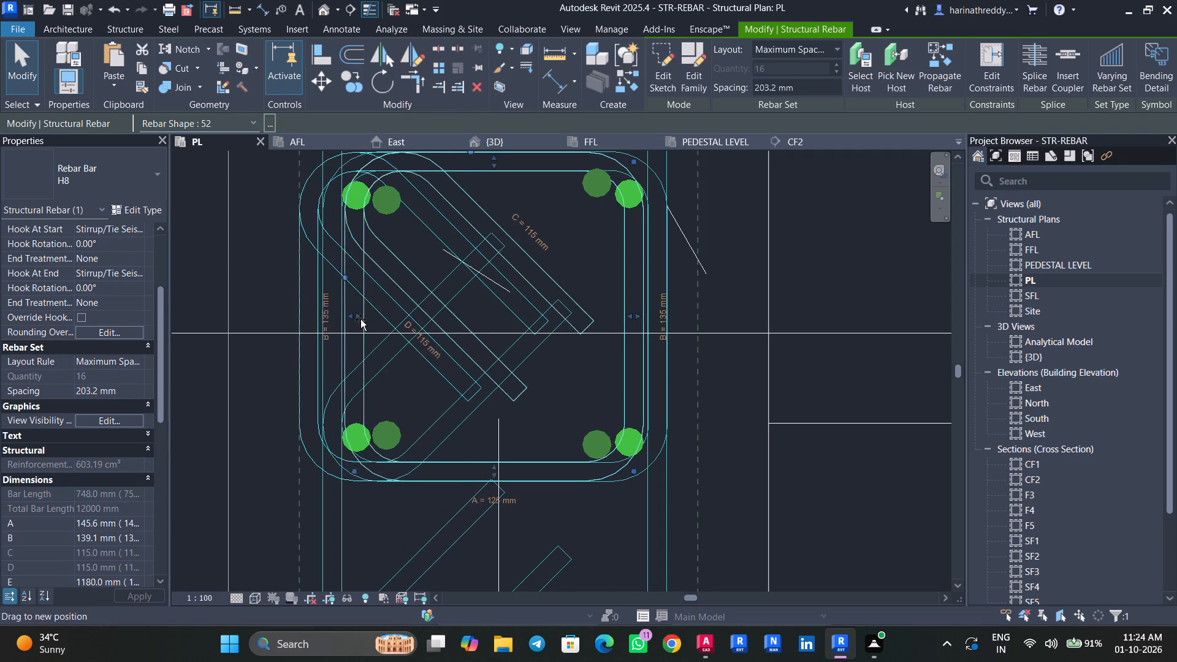
pyautogui.moveTo(360, 319); pyautogui.dragTo(360, 321)
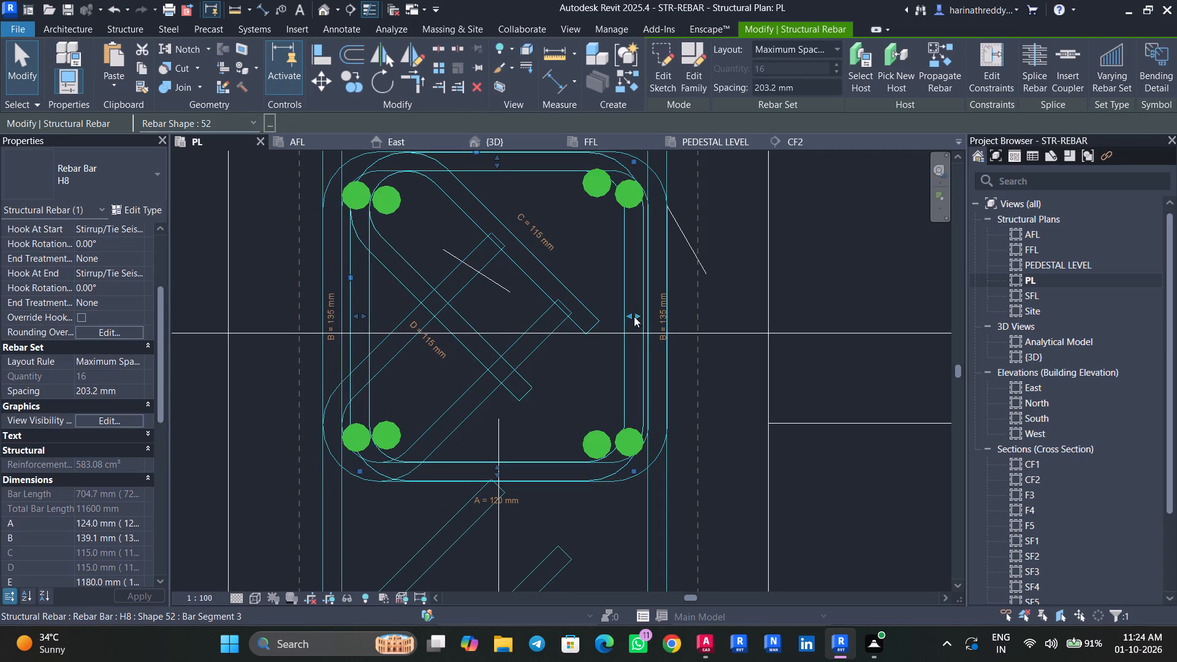
# Pull the inner H8 tie's east side slightly west, keeping dimension A about 120 mm, and save the model.
pyautogui.click(628, 311)
pyautogui.press('Escape')
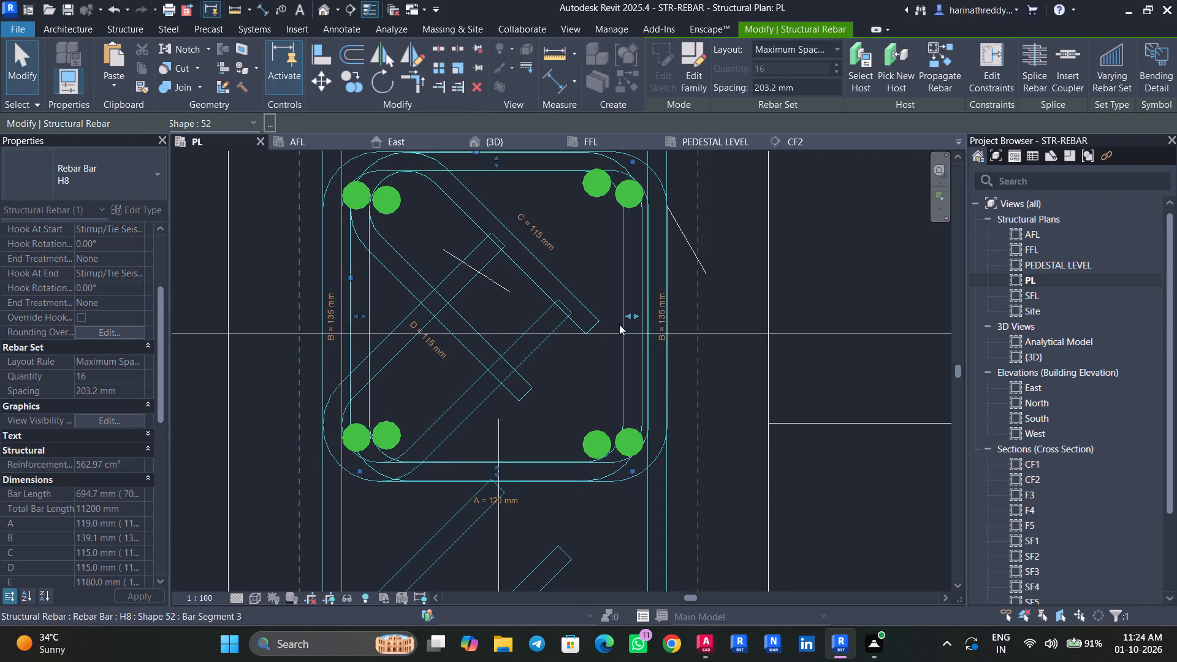
pyautogui.press('Escape')
pyautogui.scroll(-2, 534, 354)
pyautogui.scroll(1, 534, 354)
pyautogui.scroll(-4, 534, 354)
pyautogui.moveTo(534, 354); pyautogui.dragTo(521, 390, button='middle')
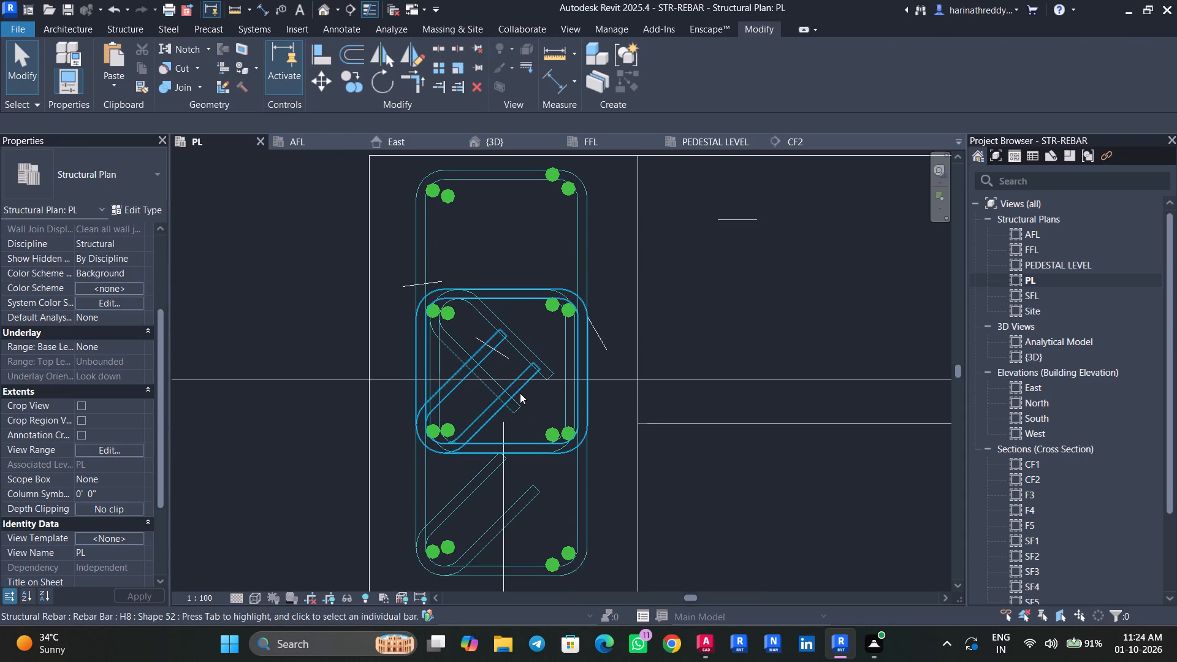
pyautogui.hotkey('ctrl', 's')
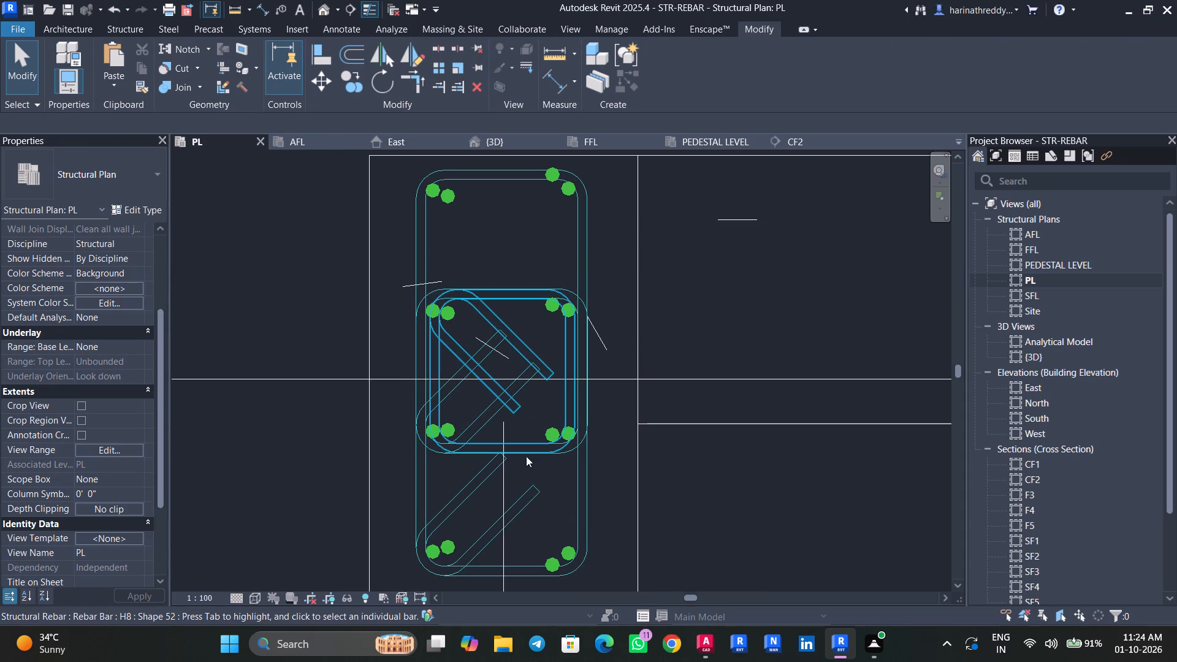
# Set the inner H8 tie set to show unobscured in the {3D} view.
pyautogui.click(525, 452)
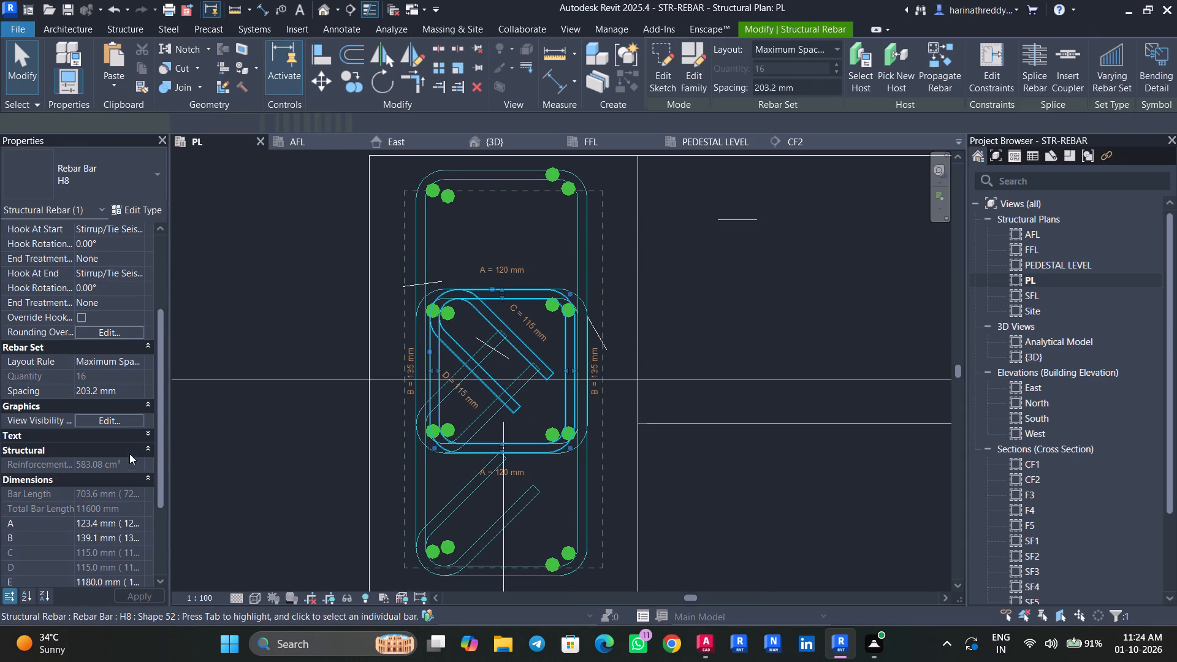
pyautogui.click(128, 420)
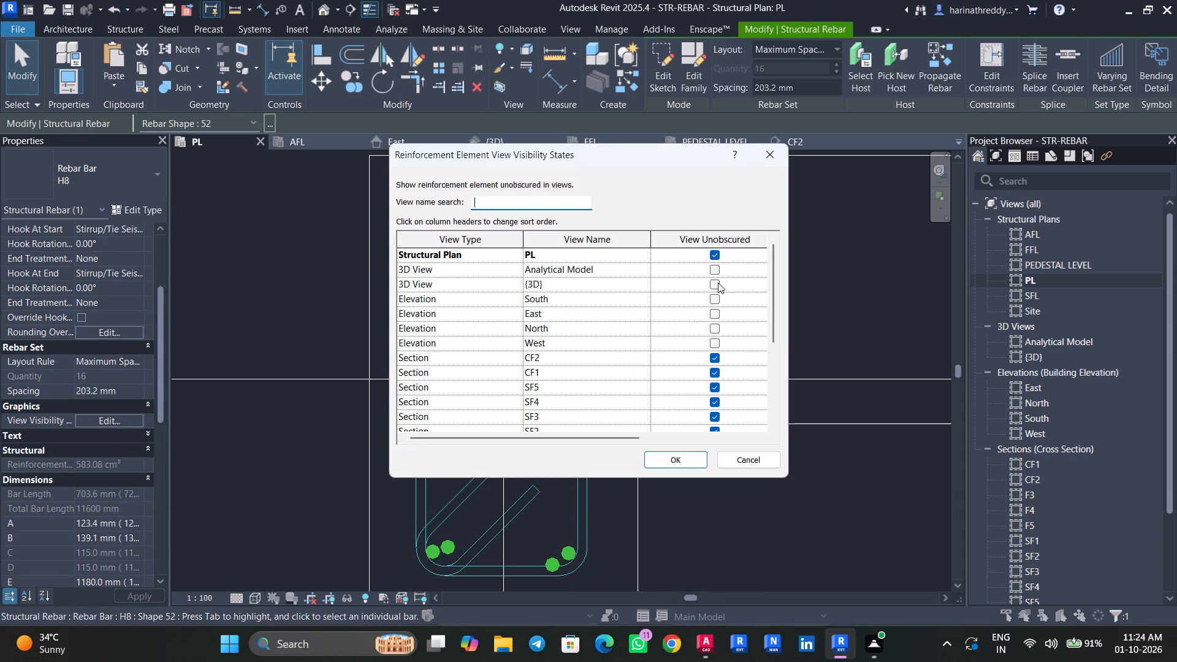
pyautogui.click(714, 286)
pyautogui.click(648, 286)
pyautogui.click(663, 455)
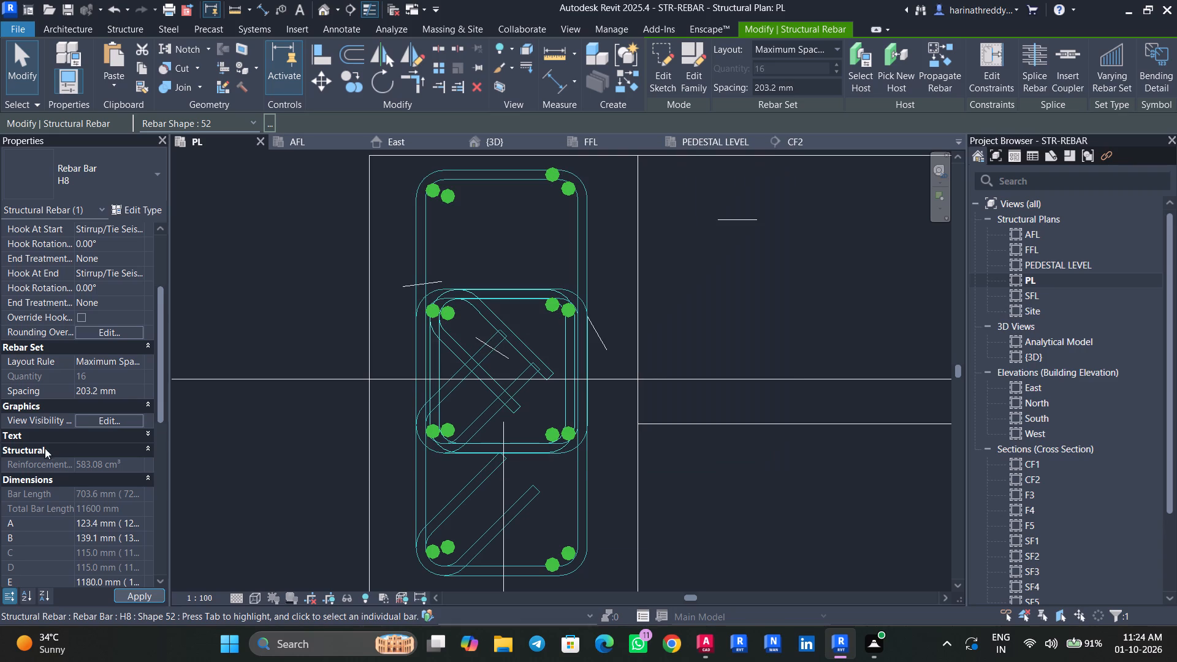
# Set the inner H8 tie set's maximum spacing to 8".
pyautogui.click(137, 392)
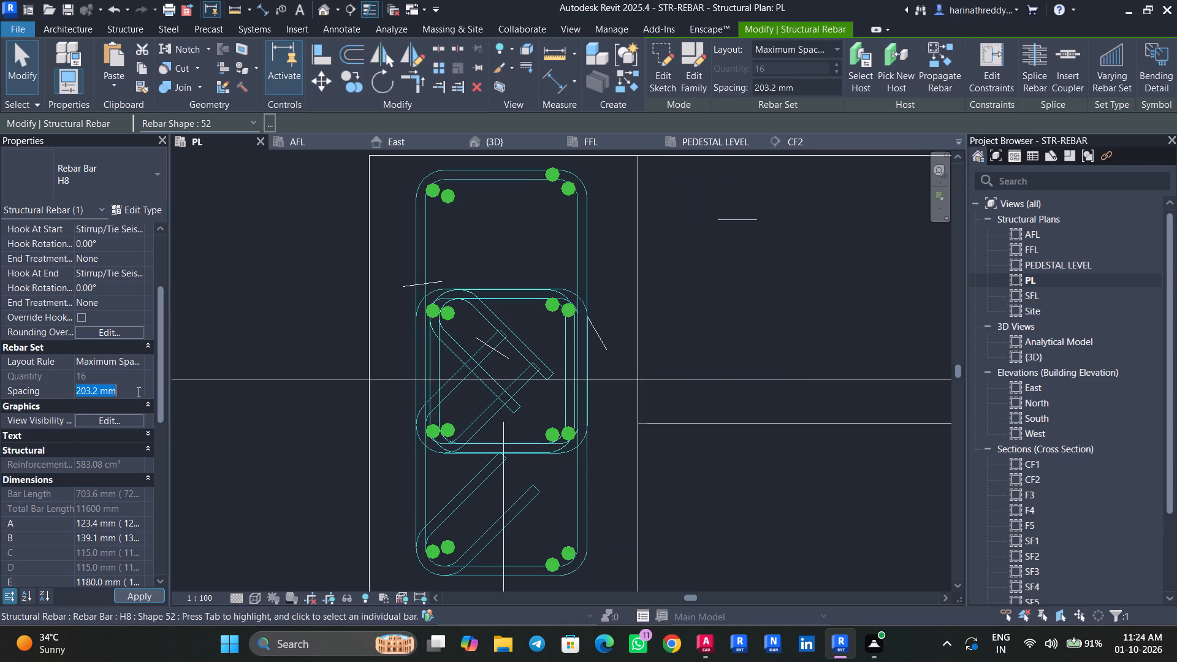
pyautogui.write('8"')
pyautogui.press('Return')
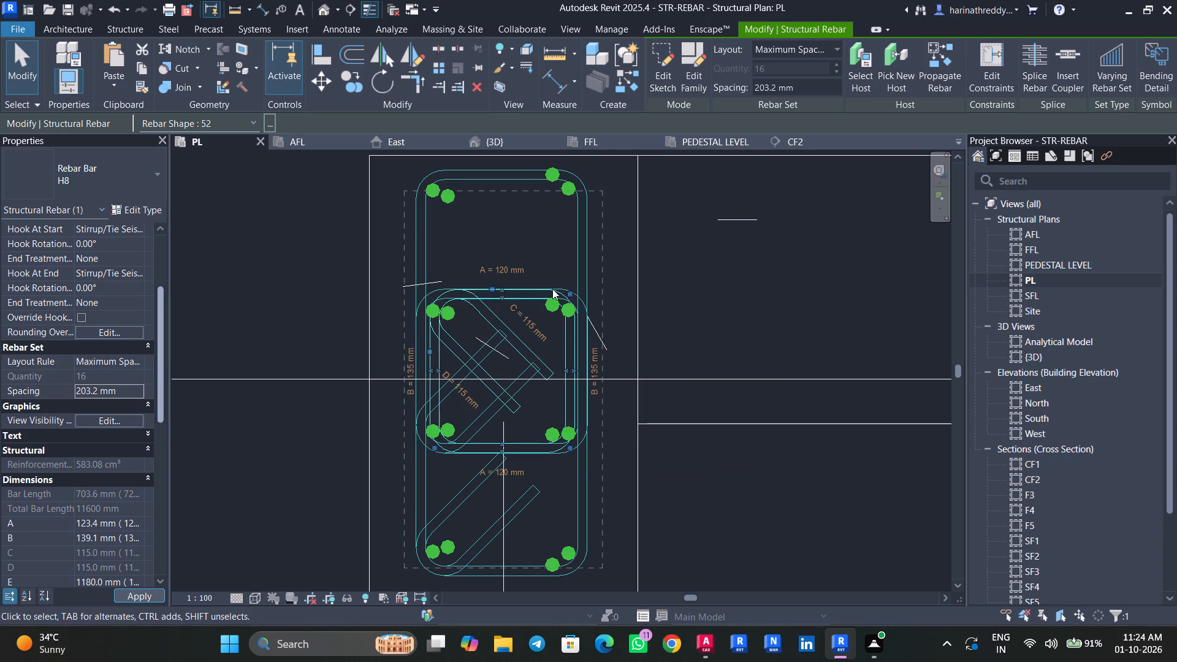
# Create a similar H8 shape 52 tie set from the tall outer tie and place it in the column outline.
pyautogui.press('Escape')
pyautogui.click(519, 298)
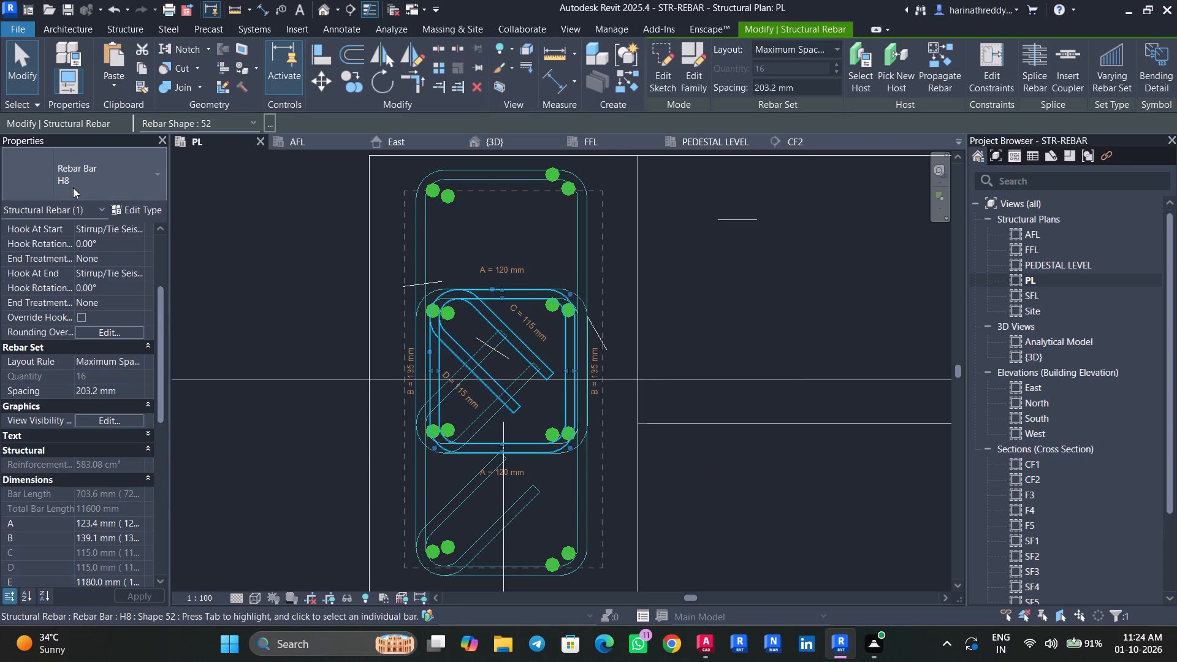
pyautogui.press('Escape')
pyautogui.press('Escape')
pyautogui.click(459, 286)
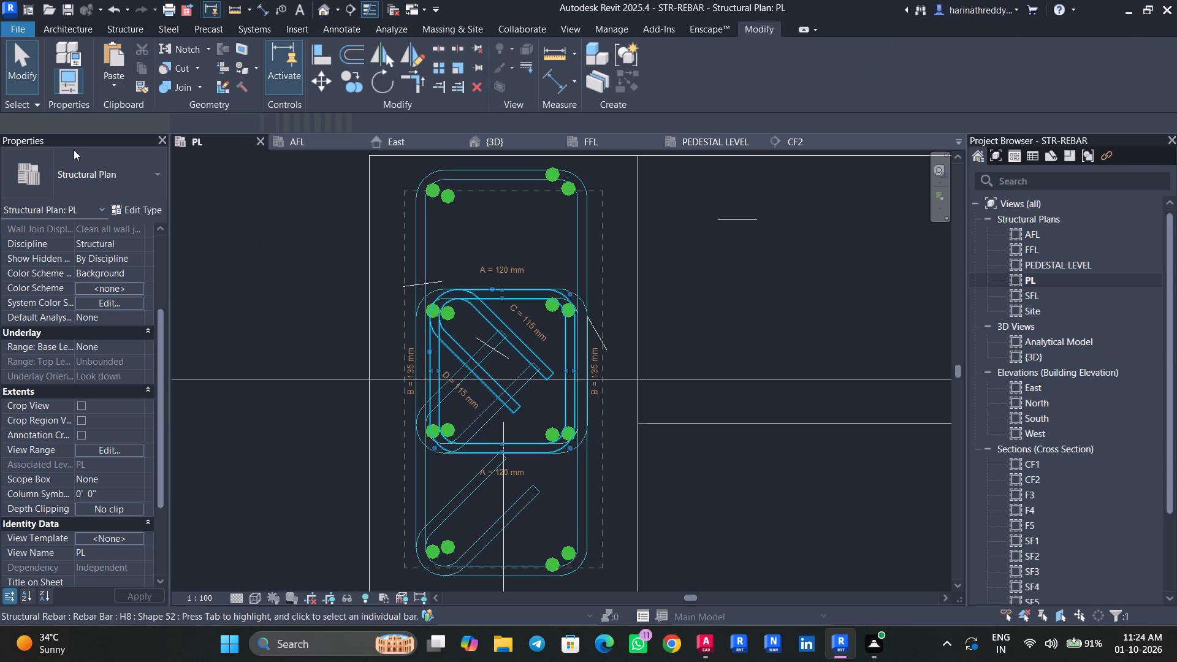
pyautogui.press('Escape')
pyautogui.press('Escape')
pyautogui.click(425, 234)
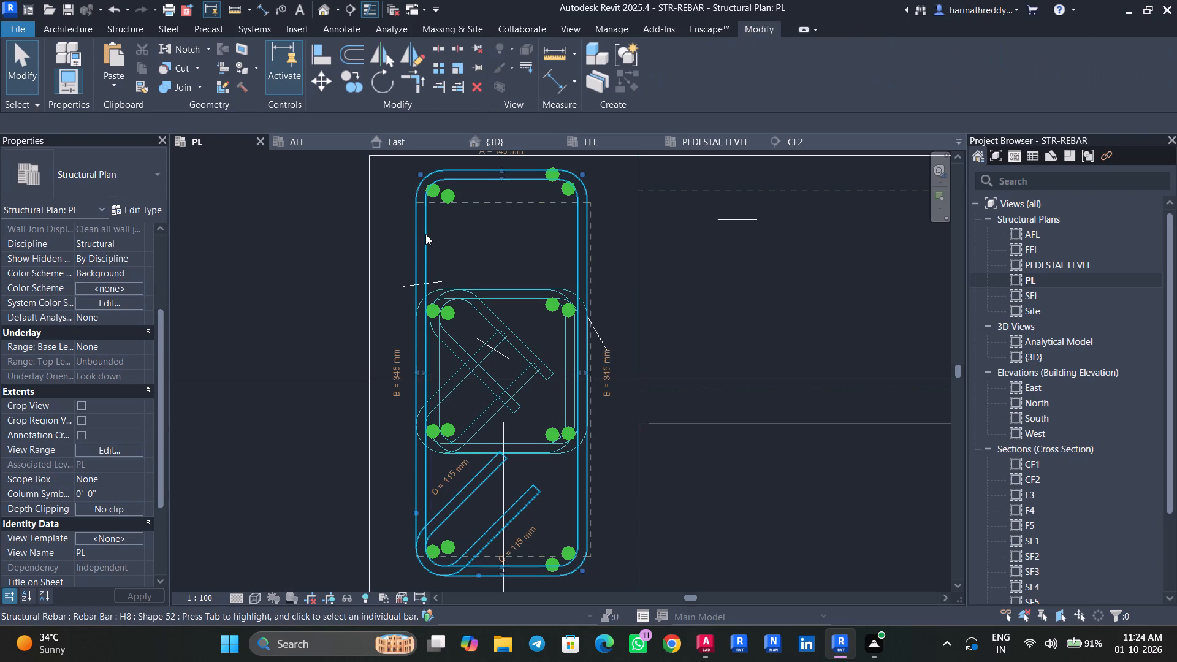
pyautogui.write('CS')
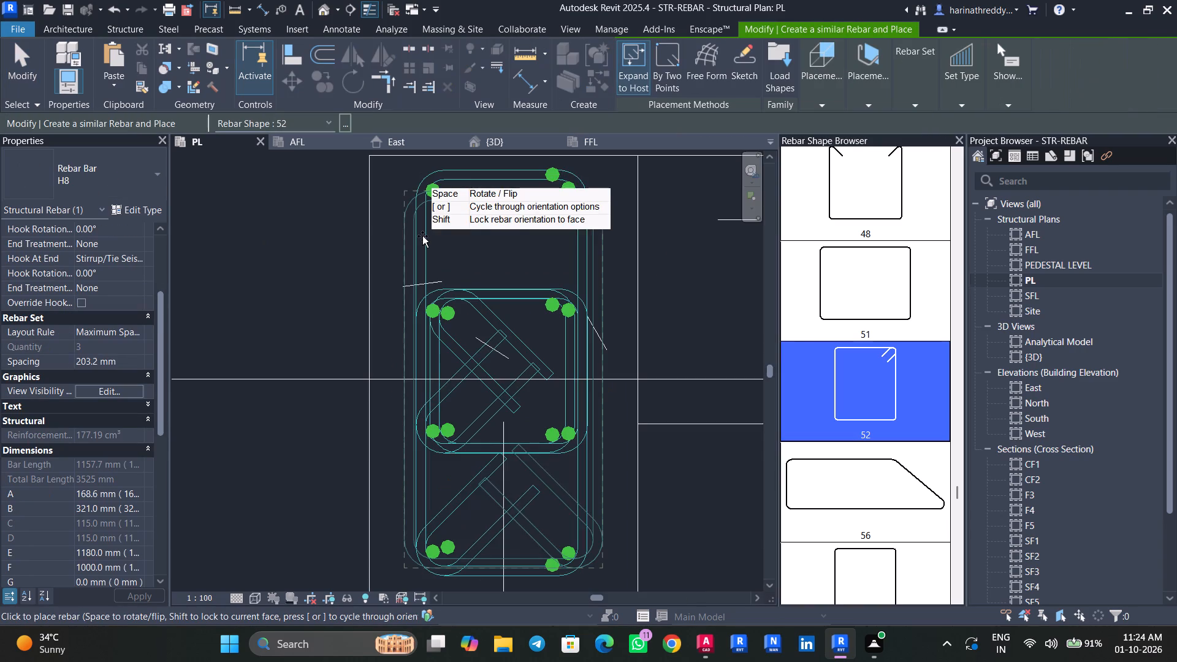
pyautogui.click(568, 573)
pyautogui.press('Escape')
pyautogui.press('Escape')
pyautogui.press('Escape')
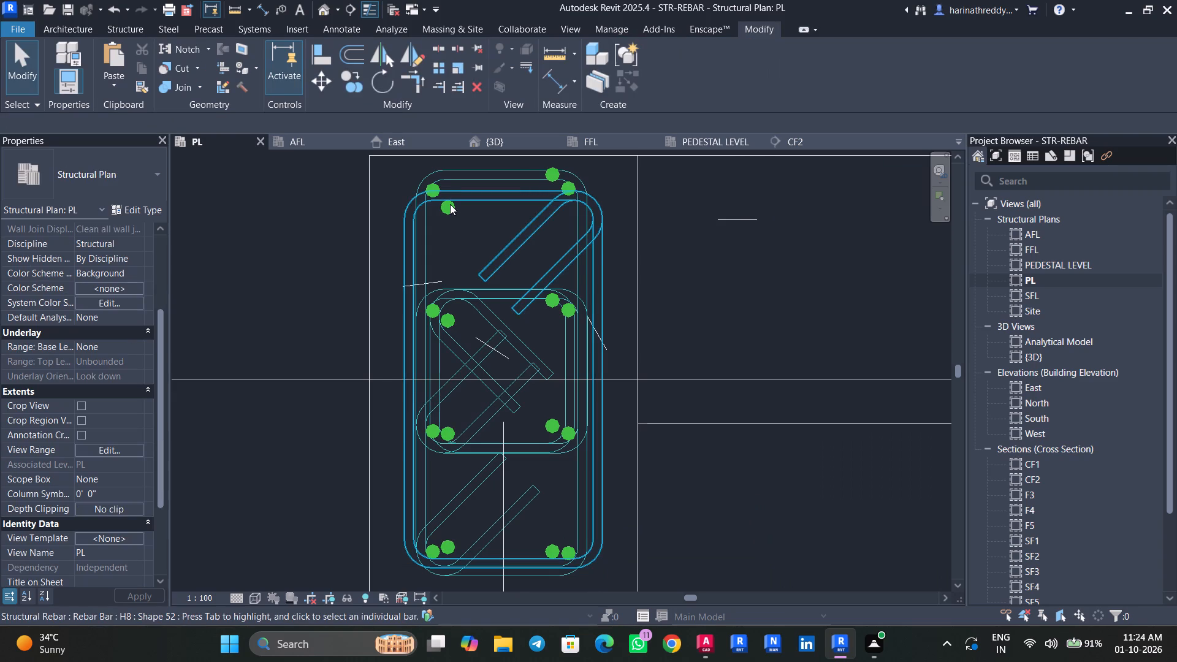
# Move the east lapped H12 set south so its bars line up with the west lapped bars.
pyautogui.click(450, 204)
pyautogui.press('Escape')
pyautogui.press('Escape')
pyautogui.scroll(4, 571, 189)
pyautogui.click(565, 190)
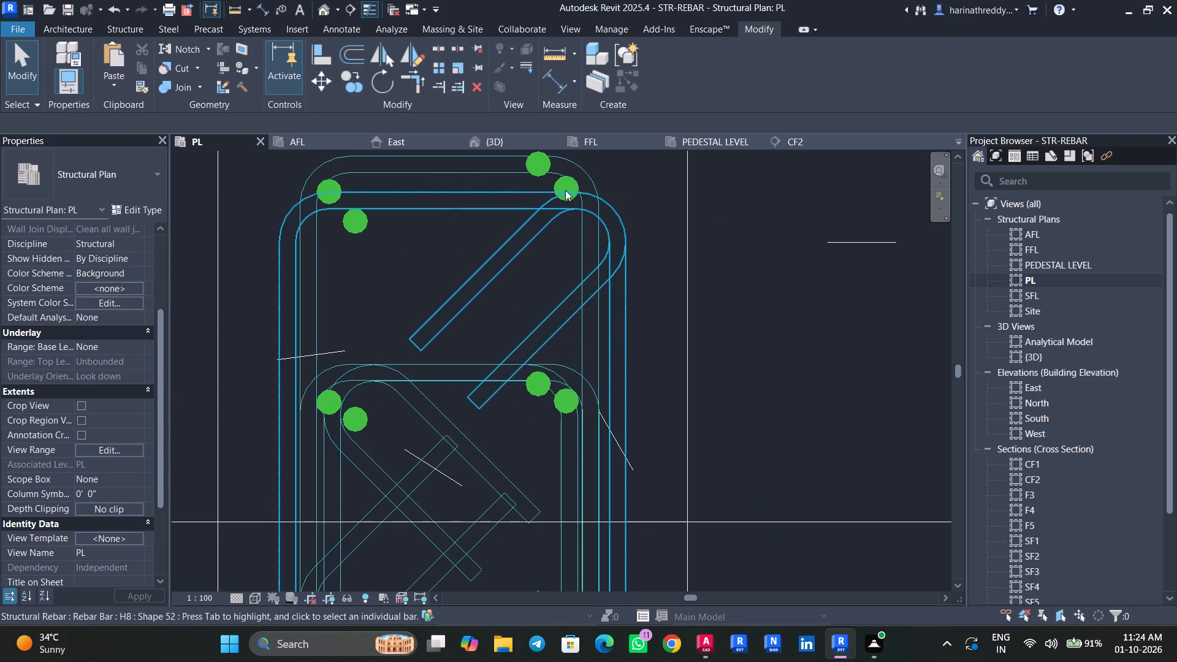
pyautogui.press('Escape')
pyautogui.press('Escape')
pyautogui.click(541, 170)
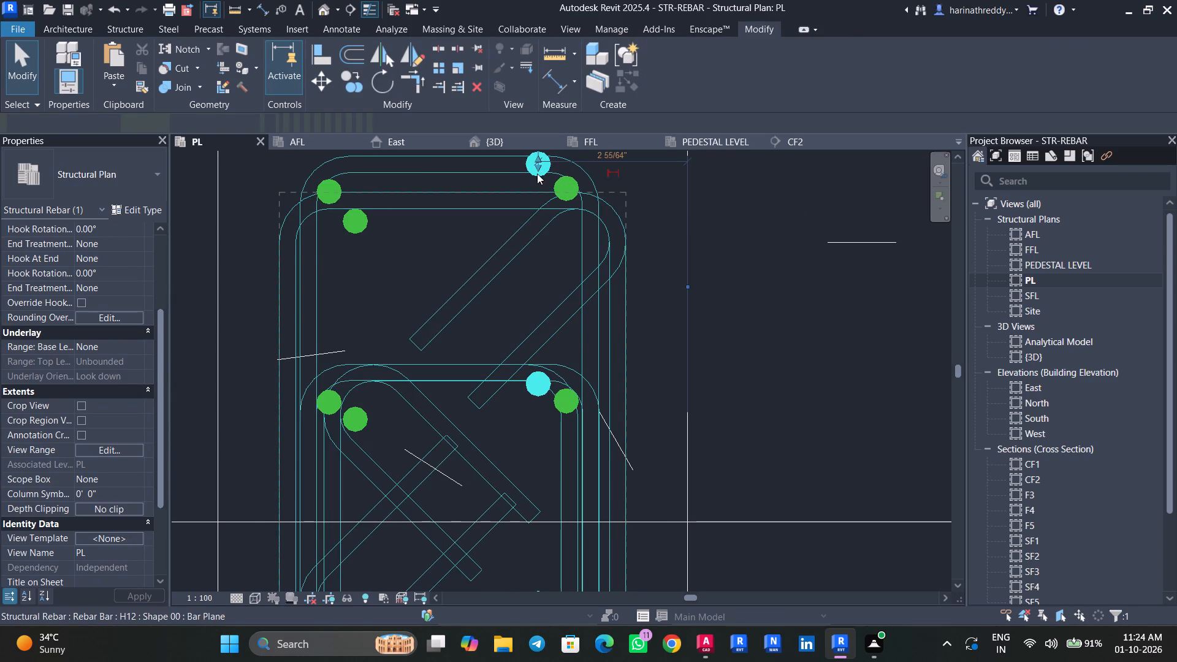
pyautogui.moveTo(535, 166); pyautogui.dragTo(538, 216)
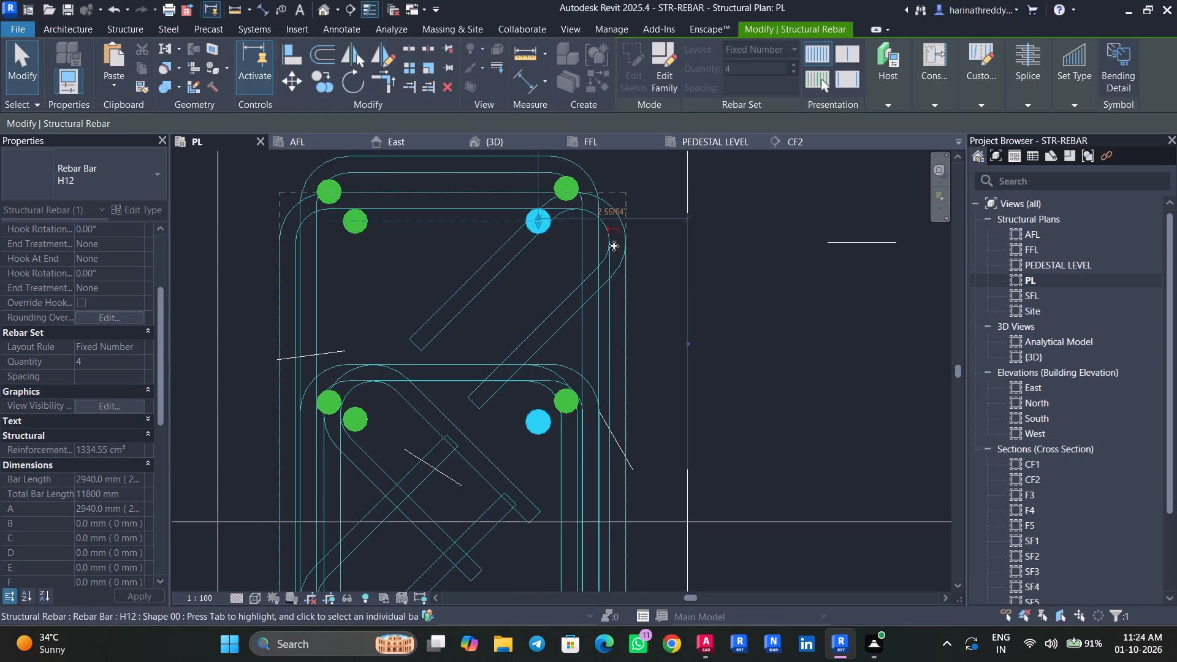
pyautogui.press('Escape')
pyautogui.press('Escape')
# Pull the new tall H8 tie's east side west near the outer tie's east side, making dimension B about 145 mm.
pyautogui.click(622, 302)
pyautogui.moveTo(573, 437); pyautogui.dragTo(533, 278, button='middle')
pyautogui.moveTo(576, 366); pyautogui.dragTo(531, 363)
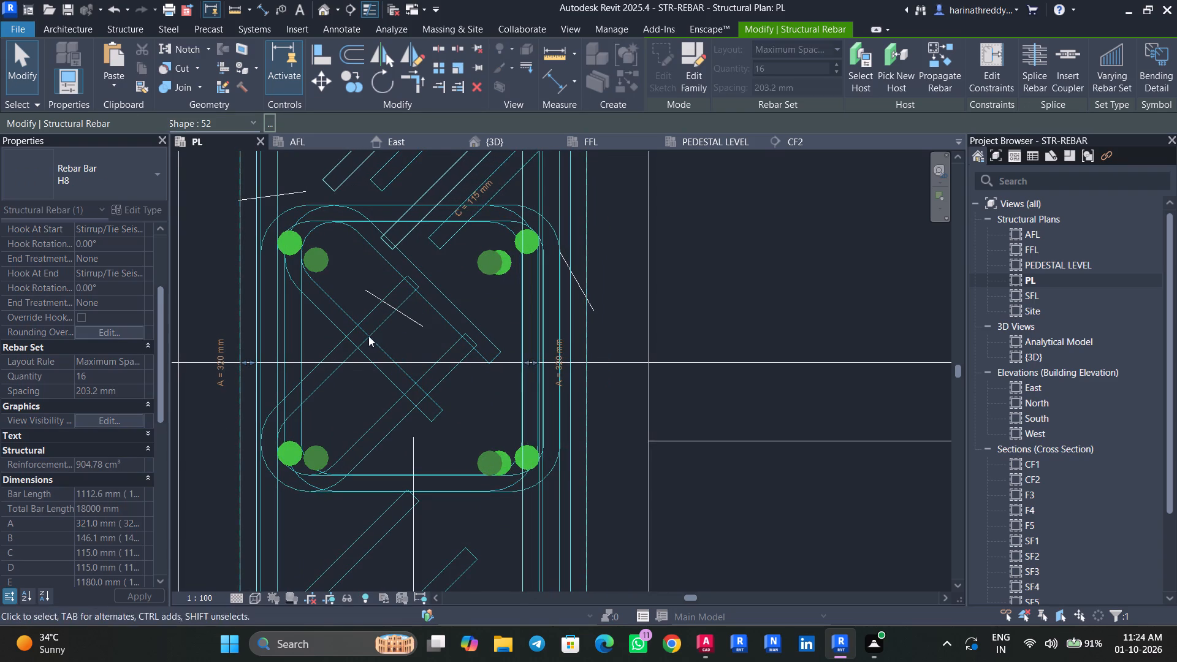
pyautogui.scroll(-2, 354, 362)
pyautogui.moveTo(354, 353); pyautogui.dragTo(381, 463, button='middle')
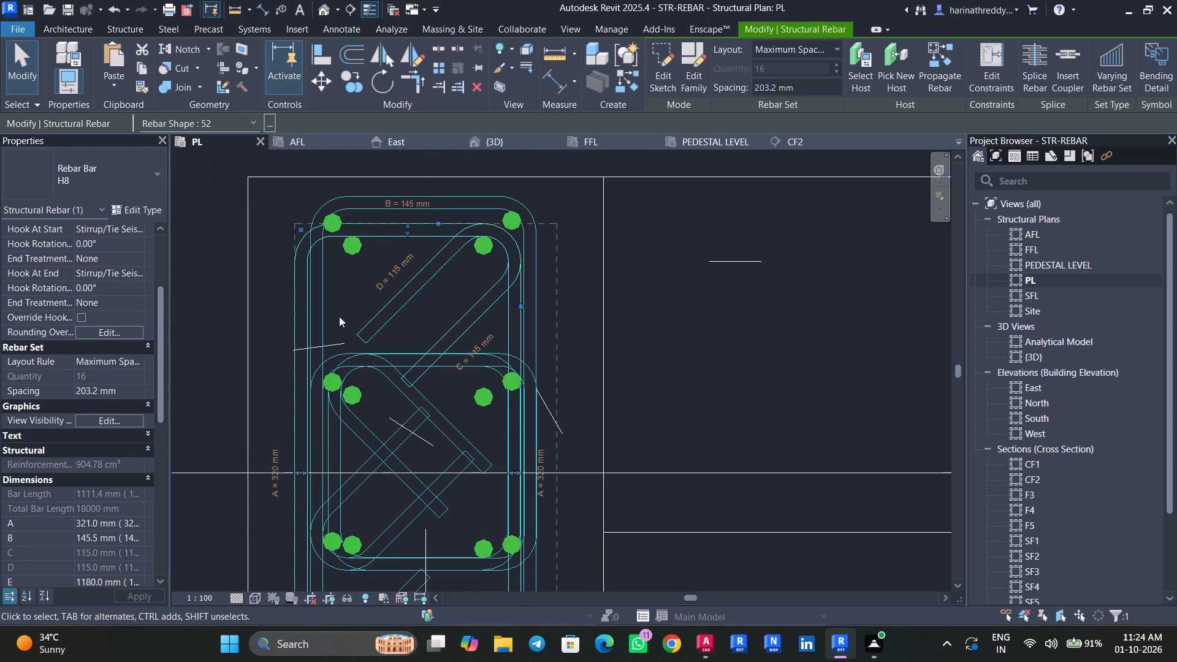
# Examine the column's ties and lapped bars in the {3D} view from the footing up to beam level.
pyautogui.click(504, 138)
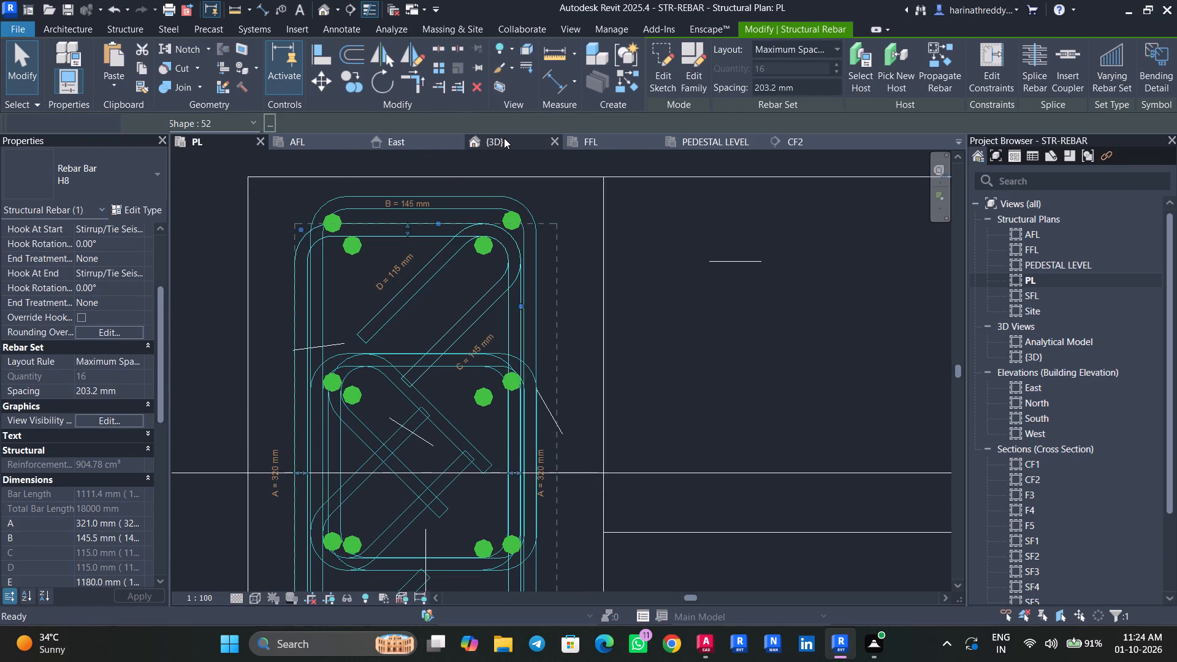
pyautogui.scroll(-11, 625, 327)
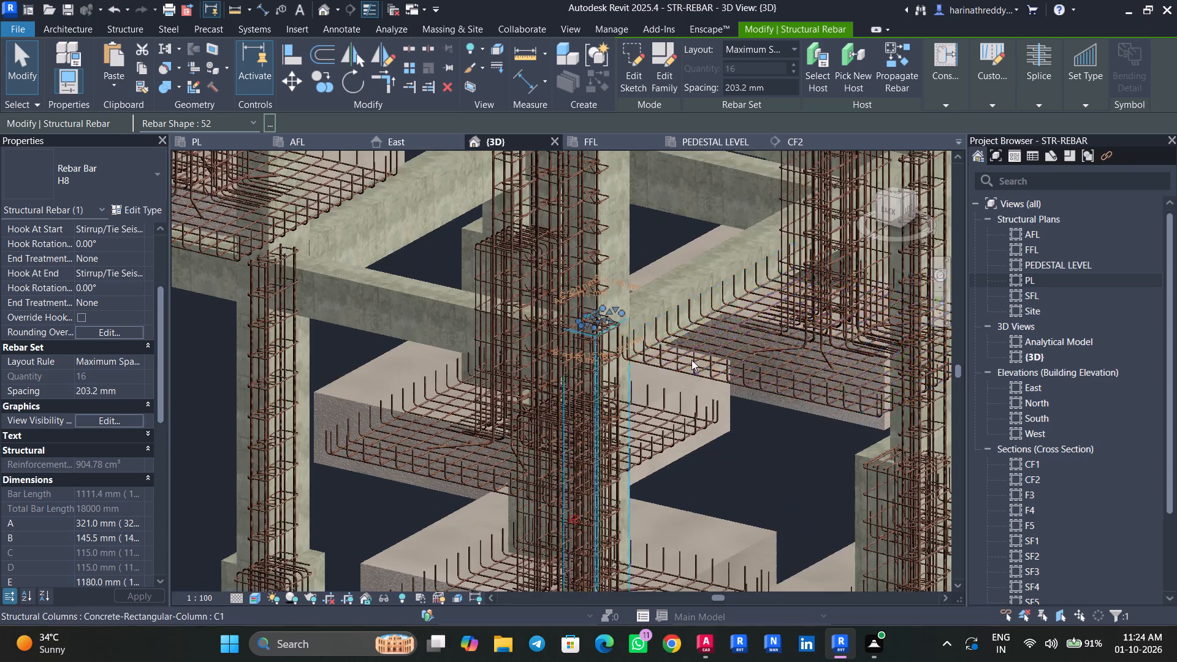
pyautogui.keyDown('shift'); pyautogui.moveTo(790, 492); pyautogui.dragTo(676, 495, button='middle'); pyautogui.keyUp('shift')
pyautogui.moveTo(715, 469); pyautogui.dragTo(676, 191, button='middle')
pyautogui.scroll(1, 559, 309)
pyautogui.scroll(-1, 559, 311)
pyautogui.scroll(1, 559, 311)
pyautogui.scroll(-1, 559, 311)
pyautogui.scroll(4, 559, 311)
pyautogui.scroll(-1, 568, 412)
pyautogui.scroll(3, 568, 413)
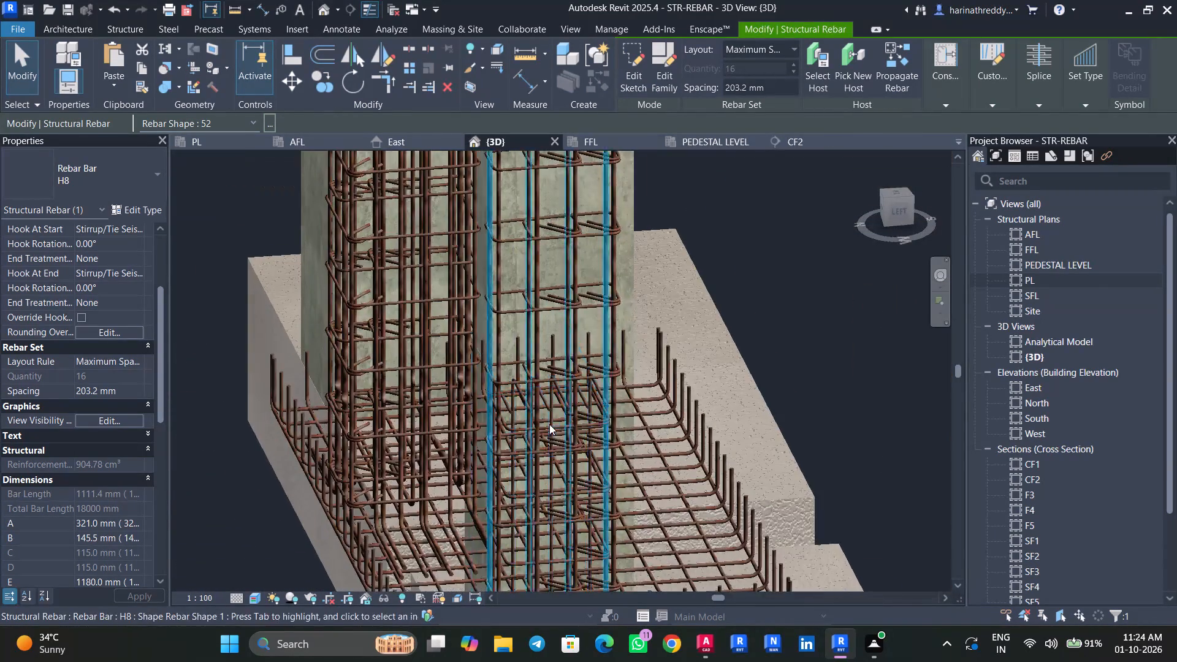
pyautogui.scroll(2, 549, 424)
pyautogui.scroll(-1, 548, 424)
pyautogui.scroll(3, 548, 424)
pyautogui.scroll(-9, 469, 311)
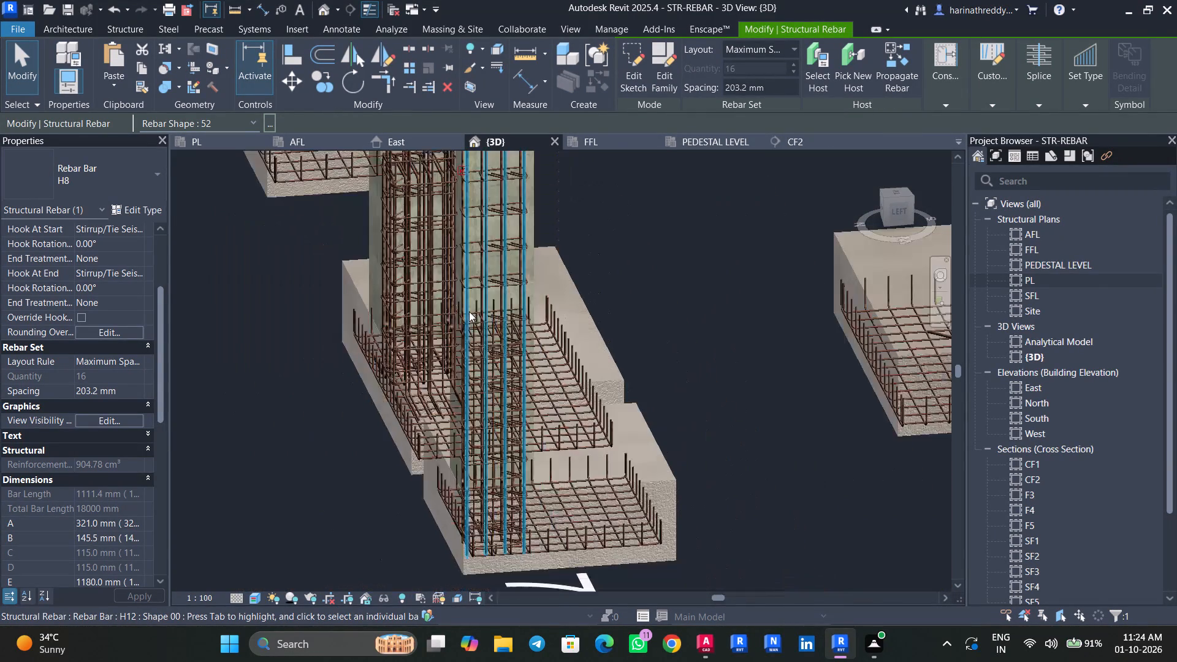
pyautogui.moveTo(490, 269); pyautogui.dragTo(512, 575, button='middle')
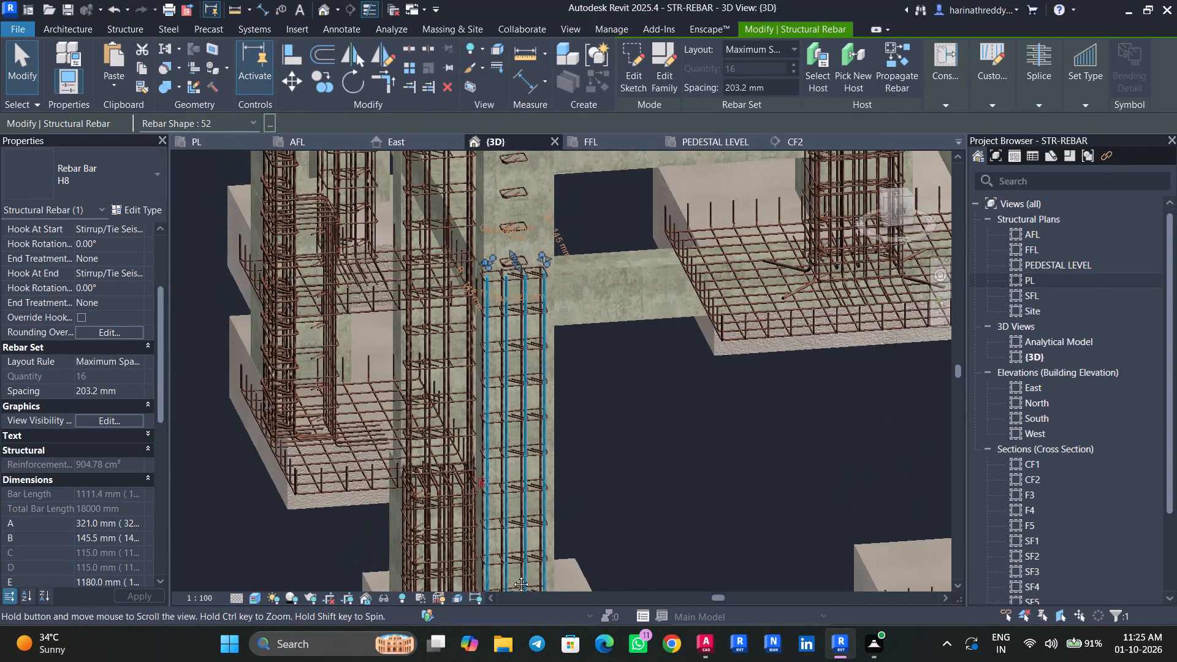
pyautogui.moveTo(512, 575); pyautogui.dragTo(516, 384, button='middle')
pyautogui.scroll(-1, 516, 384)
pyautogui.moveTo(516, 384); pyautogui.dragTo(507, 352, button='middle')
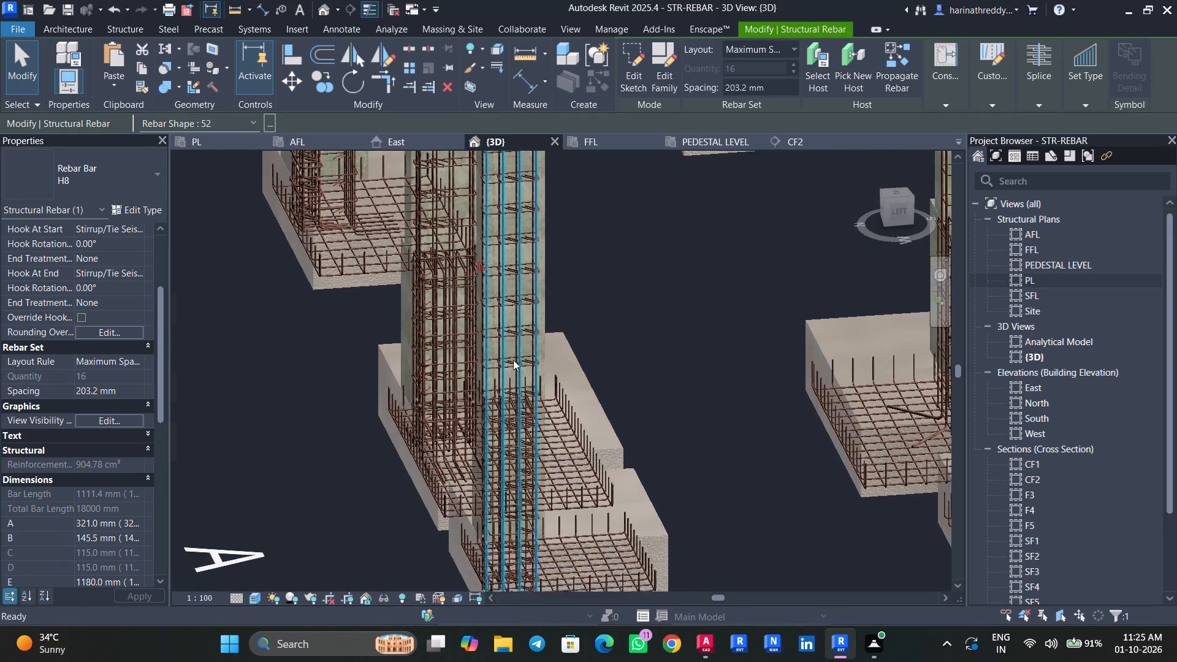
pyautogui.keyDown('shift'); pyautogui.moveTo(606, 348); pyautogui.dragTo(773, 343, button='middle'); pyautogui.keyUp('shift')
pyautogui.scroll(11, 517, 229)
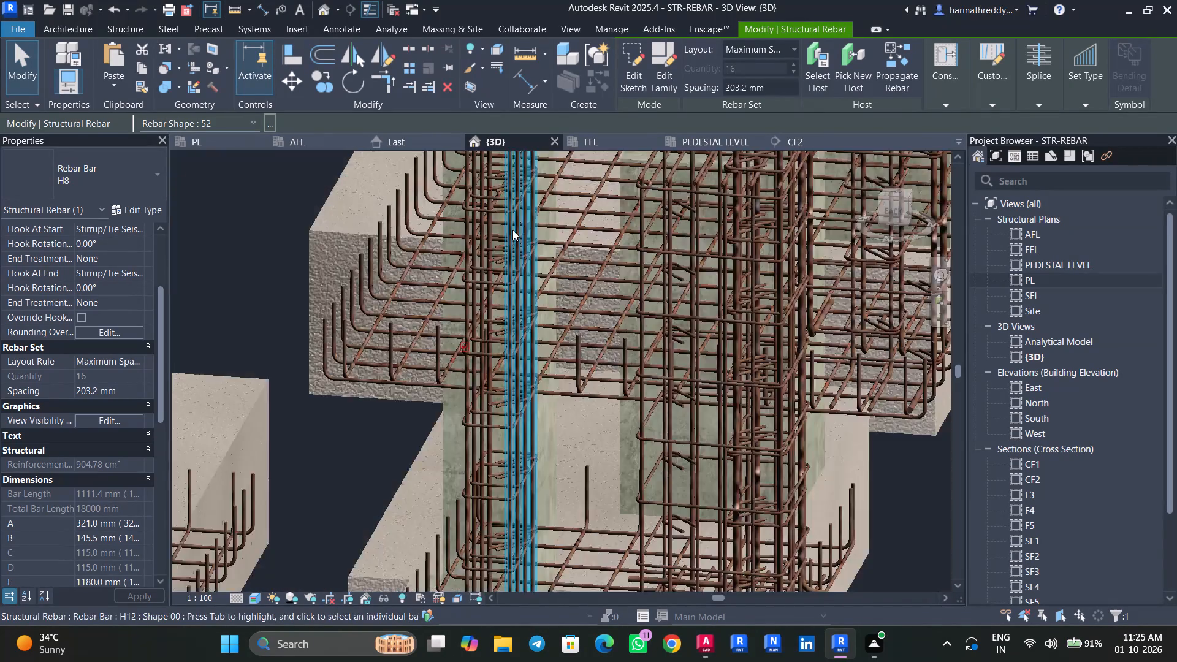
pyautogui.click(503, 248)
pyautogui.press('Escape')
pyautogui.press('Escape')
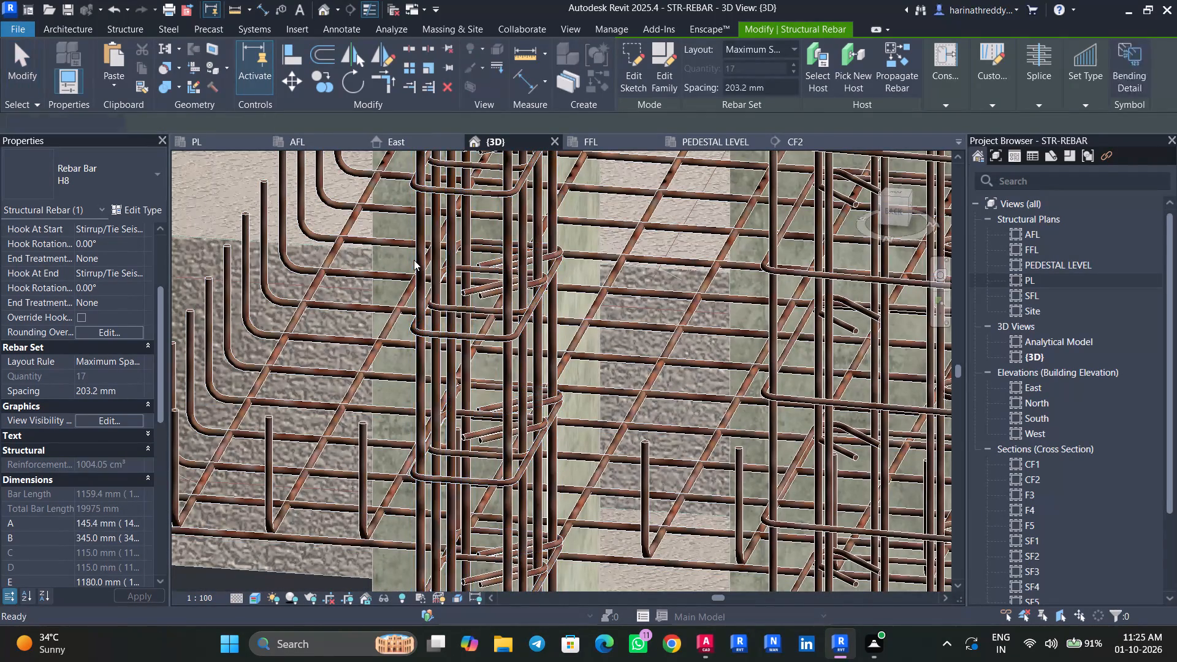
pyautogui.click(415, 259)
pyautogui.scroll(-4, 586, 328)
pyautogui.moveTo(586, 317); pyautogui.dragTo(538, 517, button='middle')
pyautogui.press('Escape')
pyautogui.press('Escape')
pyautogui.moveTo(450, 224); pyautogui.dragTo(439, 447, button='middle')
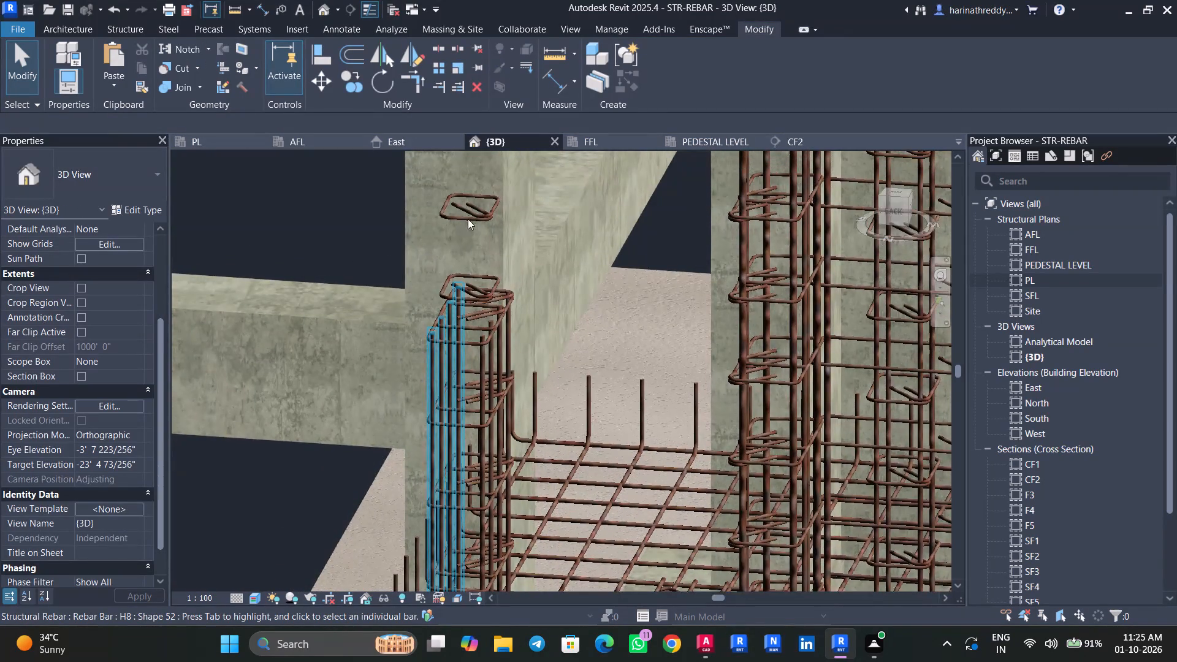
# Set the spacing of the H8 inner tie set continuing above the lapped bars to 8" in the {3D} view.
pyautogui.click(469, 212)
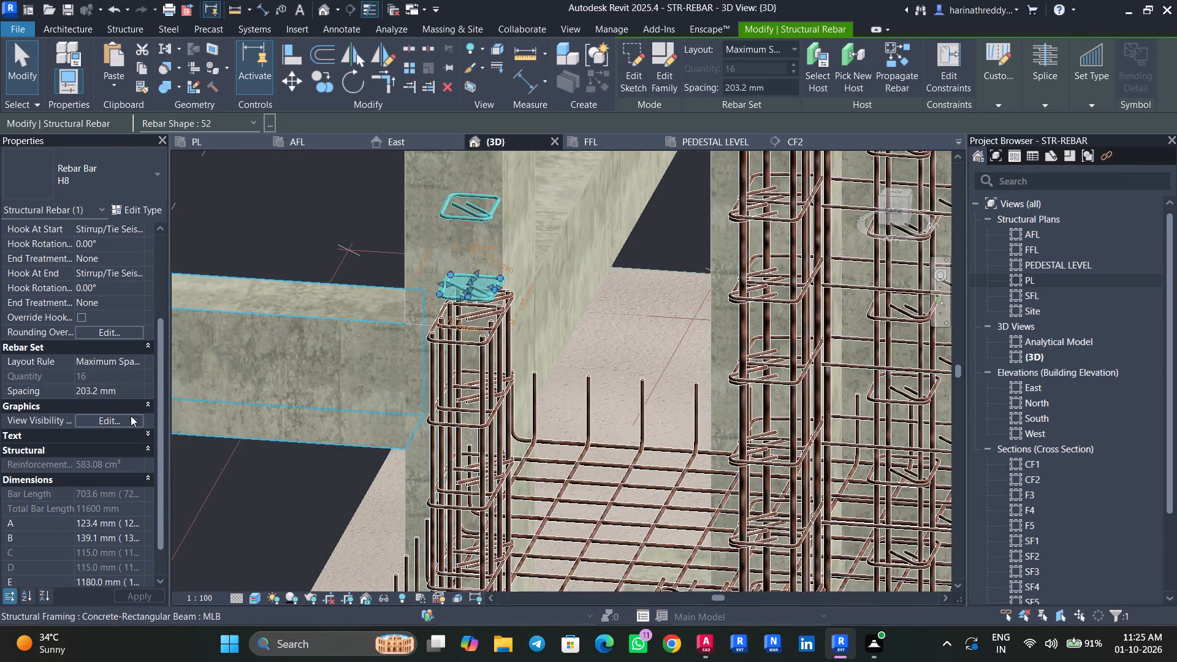
pyautogui.click(142, 394)
pyautogui.write('8"')
pyautogui.press('Return')
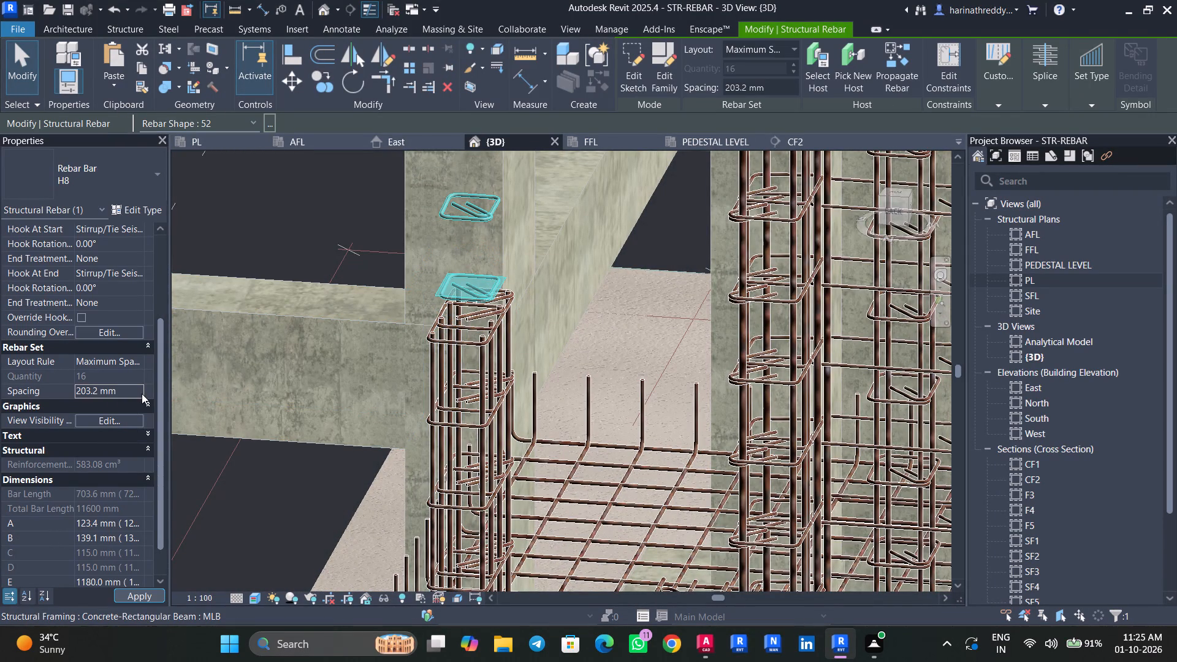
# Inspect the column tie set from several sides and compare it with the surrounding columns' reinforcement.
pyautogui.keyDown('shift'); pyautogui.moveTo(619, 395); pyautogui.dragTo(616, 394, button='middle'); pyautogui.keyUp('shift')
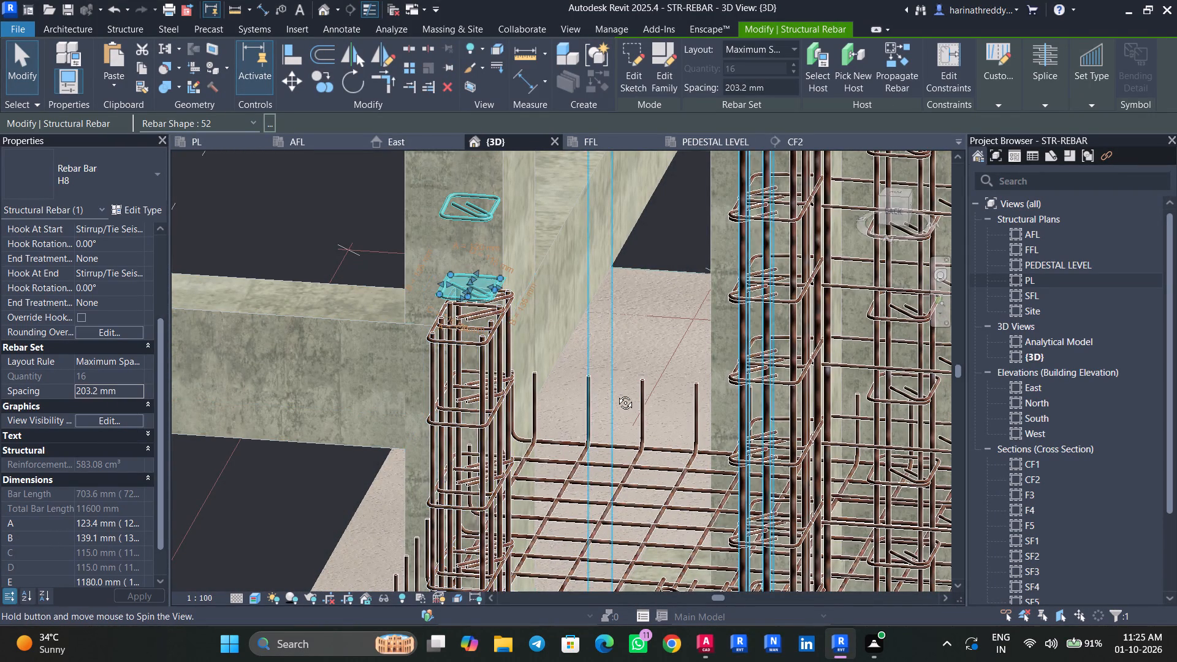
pyautogui.keyDown('shift'); pyautogui.moveTo(616, 394); pyautogui.dragTo(491, 376, button='middle'); pyautogui.keyUp('shift')
pyautogui.moveTo(631, 403); pyautogui.dragTo(590, 341, button='middle')
pyautogui.keyDown('shift'); pyautogui.moveTo(672, 394); pyautogui.dragTo(630, 400, button='middle'); pyautogui.keyUp('shift')
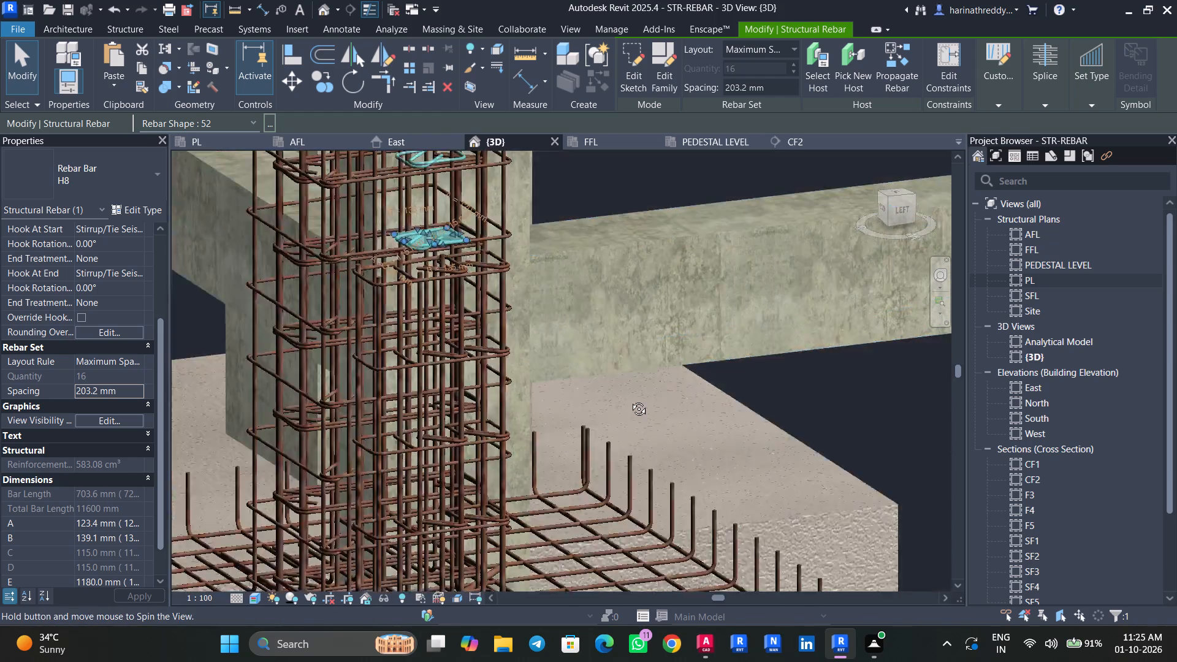
pyautogui.keyDown('shift'); pyautogui.moveTo(630, 400); pyautogui.dragTo(623, 399, button='middle'); pyautogui.keyUp('shift')
pyautogui.scroll(-3, 624, 399)
pyautogui.scroll(1, 624, 400)
pyautogui.scroll(-10, 624, 400)
pyautogui.moveTo(642, 269); pyautogui.dragTo(619, 397, button='middle')
pyautogui.keyDown('shift'); pyautogui.moveTo(620, 407); pyautogui.dragTo(769, 399, button='middle'); pyautogui.keyUp('shift')
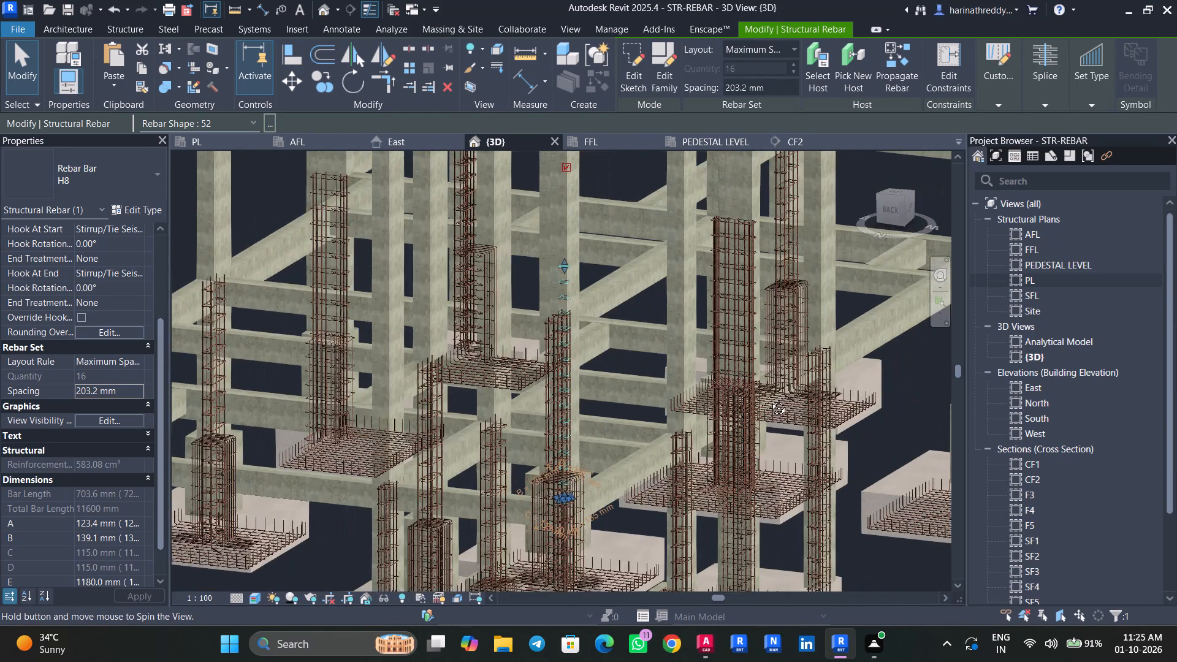
pyautogui.keyDown('shift'); pyautogui.moveTo(769, 399); pyautogui.dragTo(669, 443, button='middle'); pyautogui.keyUp('shift')
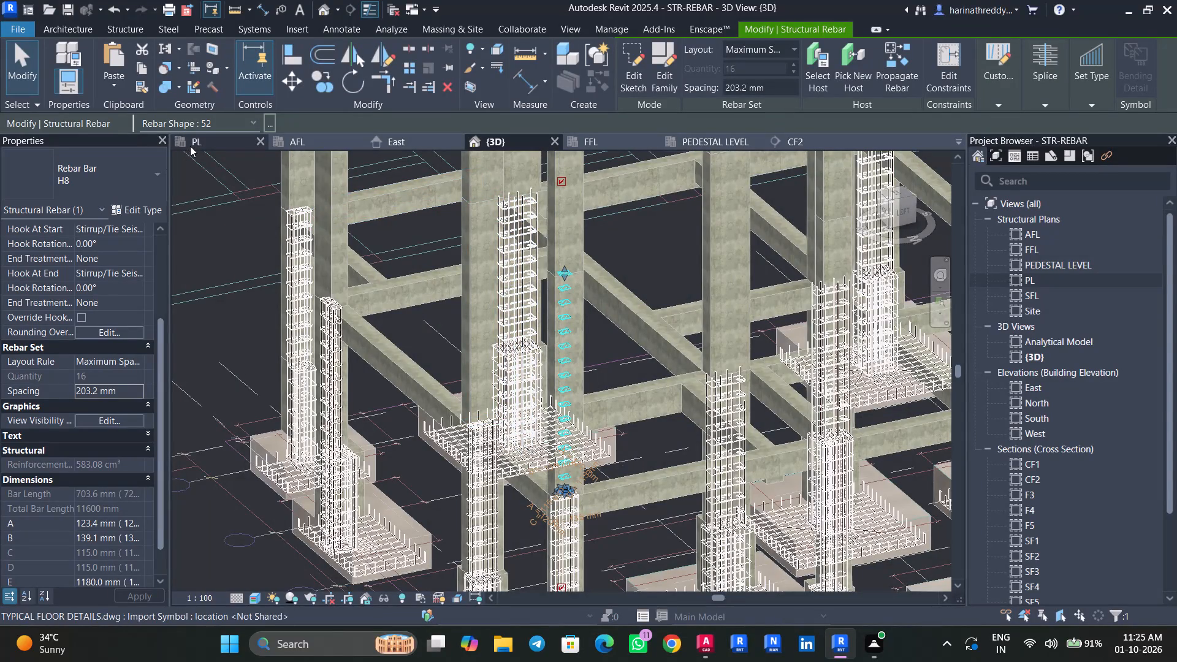
# Select all instances of the H12 bars from the PL view and show them unobscured in the {3D} view.
pyautogui.click(190, 146)
pyautogui.press('Escape')
pyautogui.press('Escape')
pyautogui.click(352, 254)
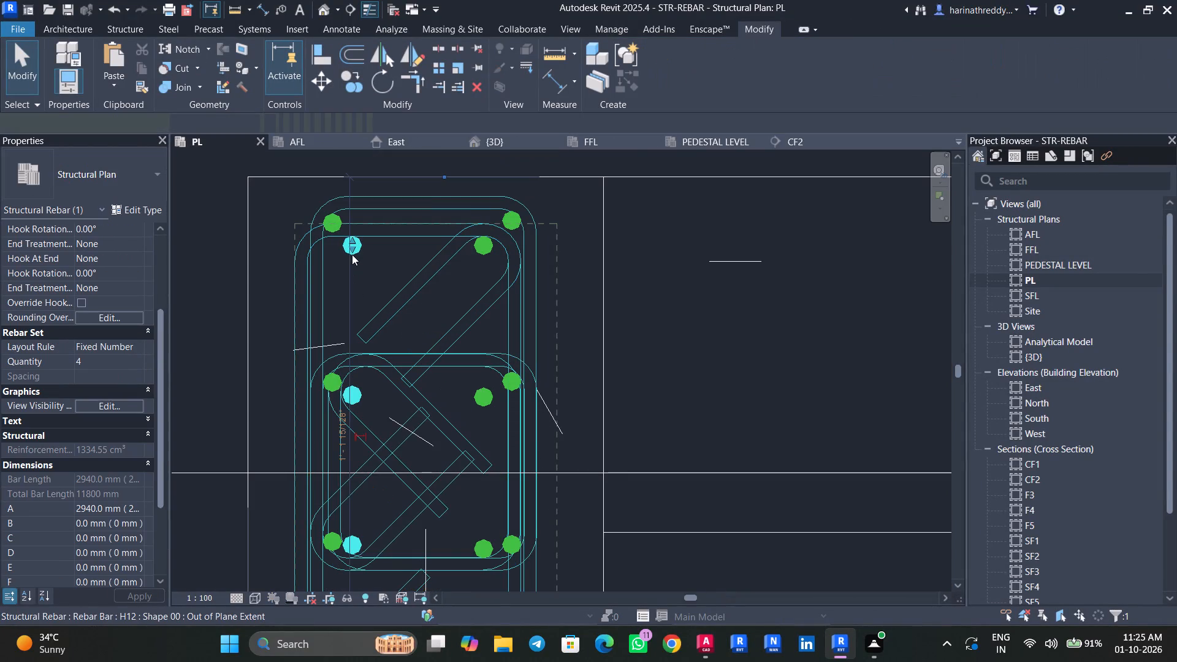
pyautogui.write('SA')
pyautogui.click(131, 404)
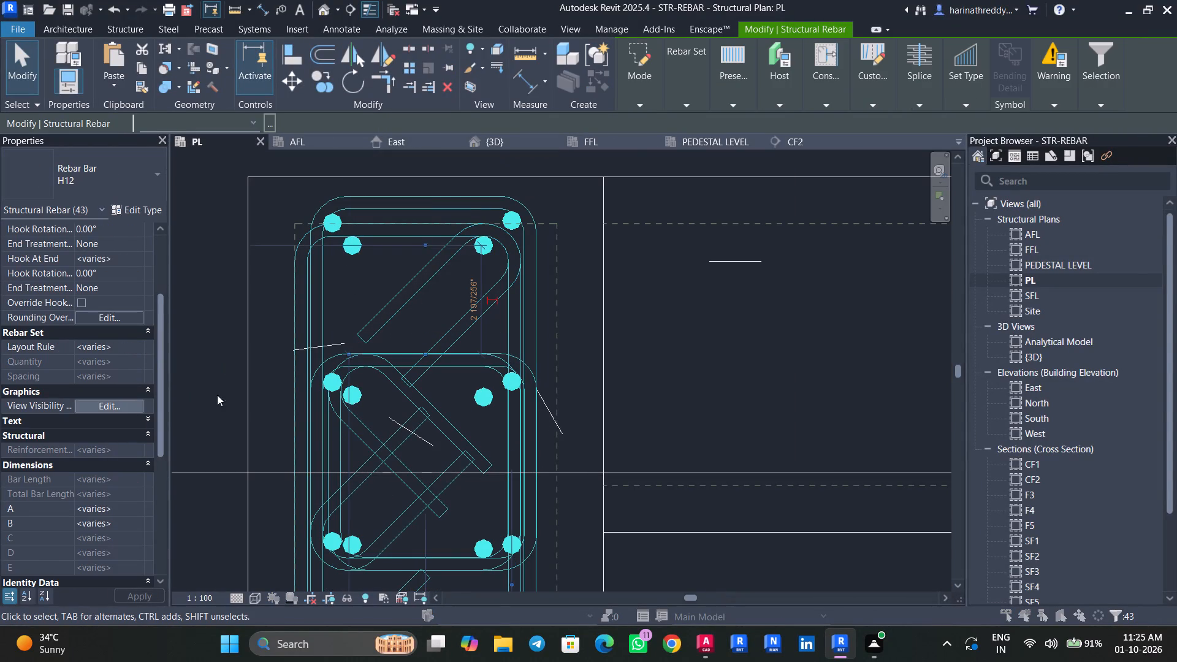
pyautogui.click(718, 286)
pyautogui.click(646, 282)
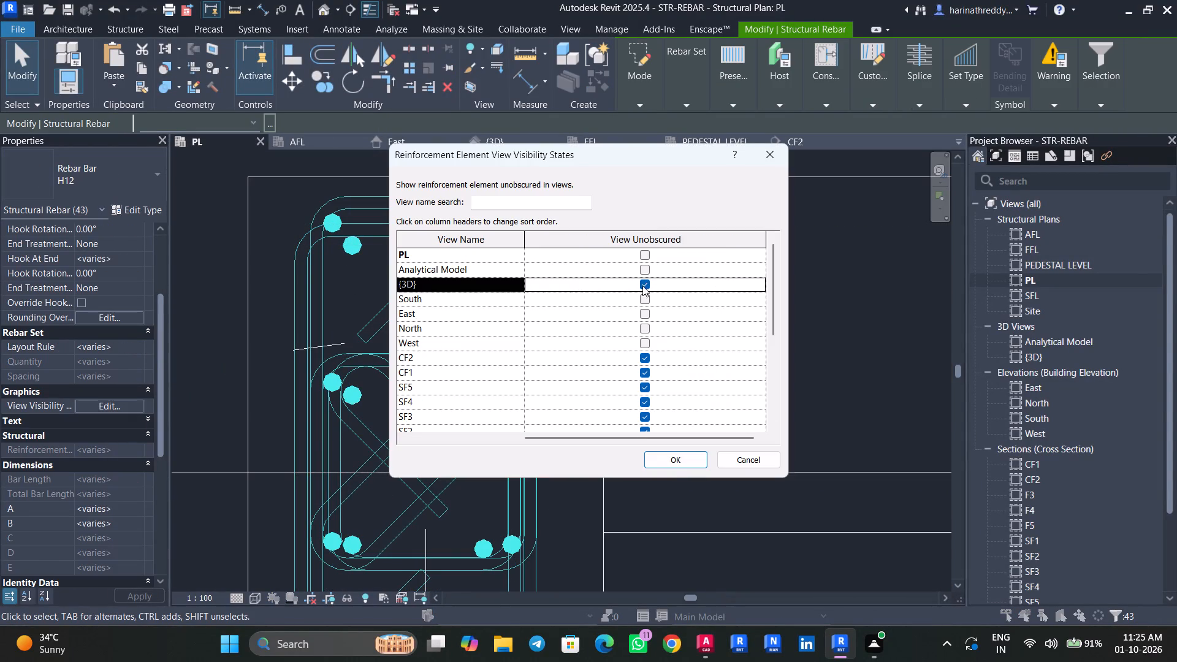
pyautogui.click(669, 476)
pyautogui.click(669, 466)
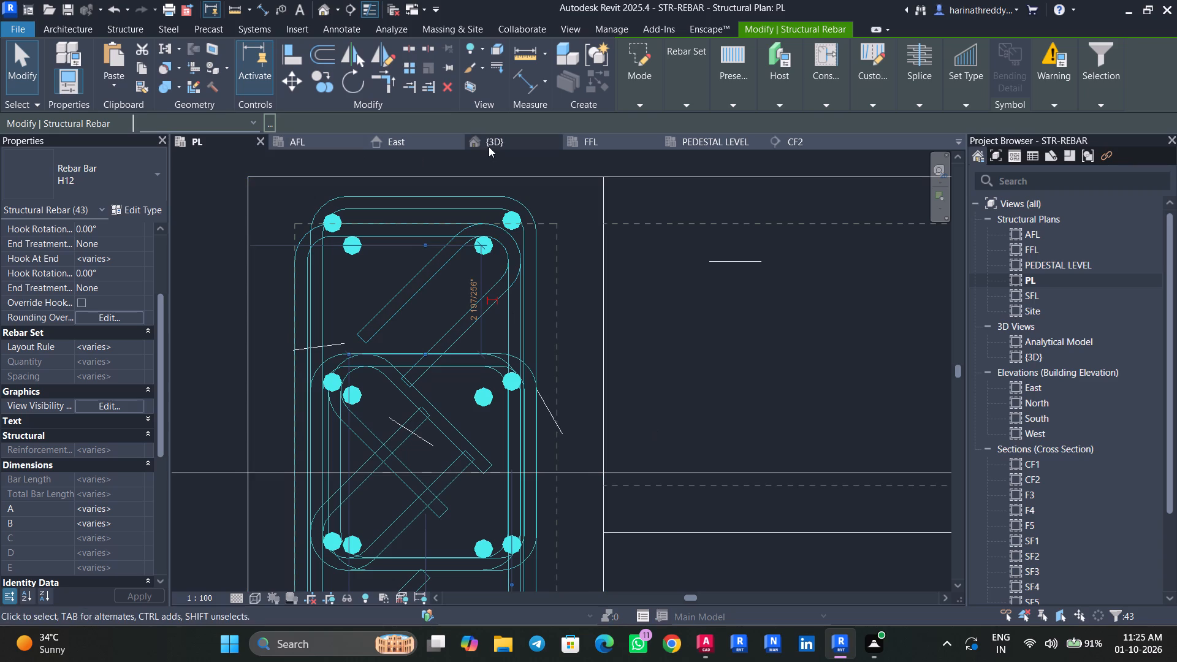
pyautogui.click(489, 146)
pyautogui.press('Escape')
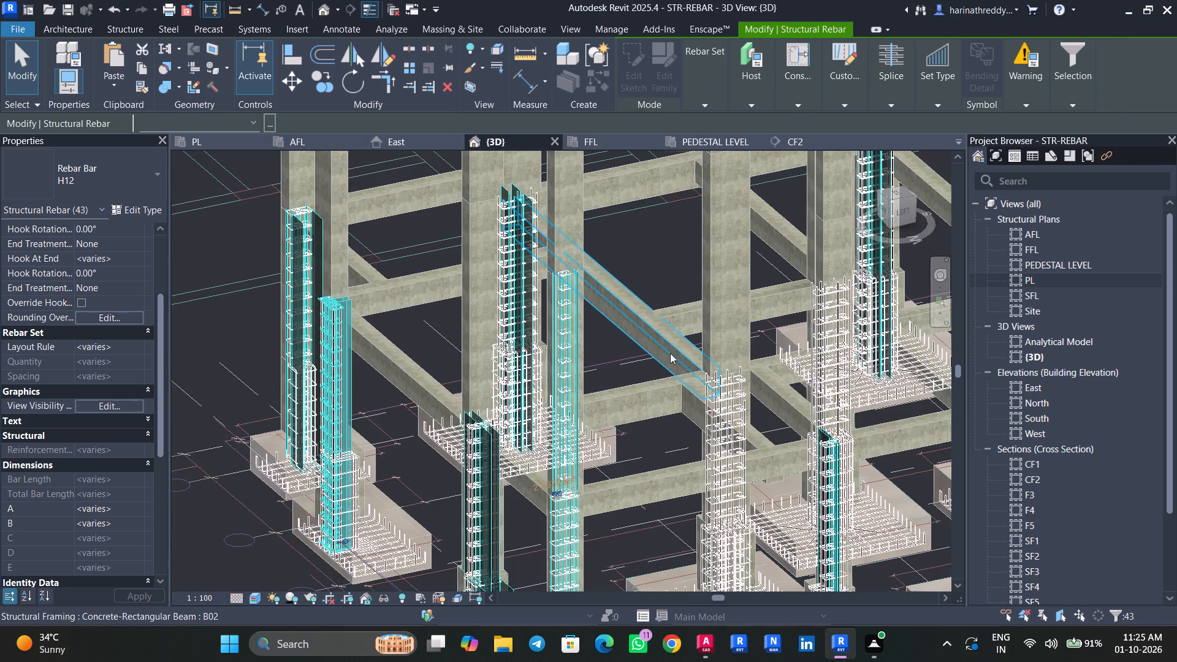
pyautogui.press('Escape')
pyautogui.press('Escape')
# Examine the column's H12 bars and H8 inner ties from their top down to the lap above the footing.
pyautogui.keyDown('shift'); pyautogui.moveTo(605, 422); pyautogui.dragTo(642, 396, button='middle'); pyautogui.keyUp('shift')
pyautogui.scroll(13, 556, 314)
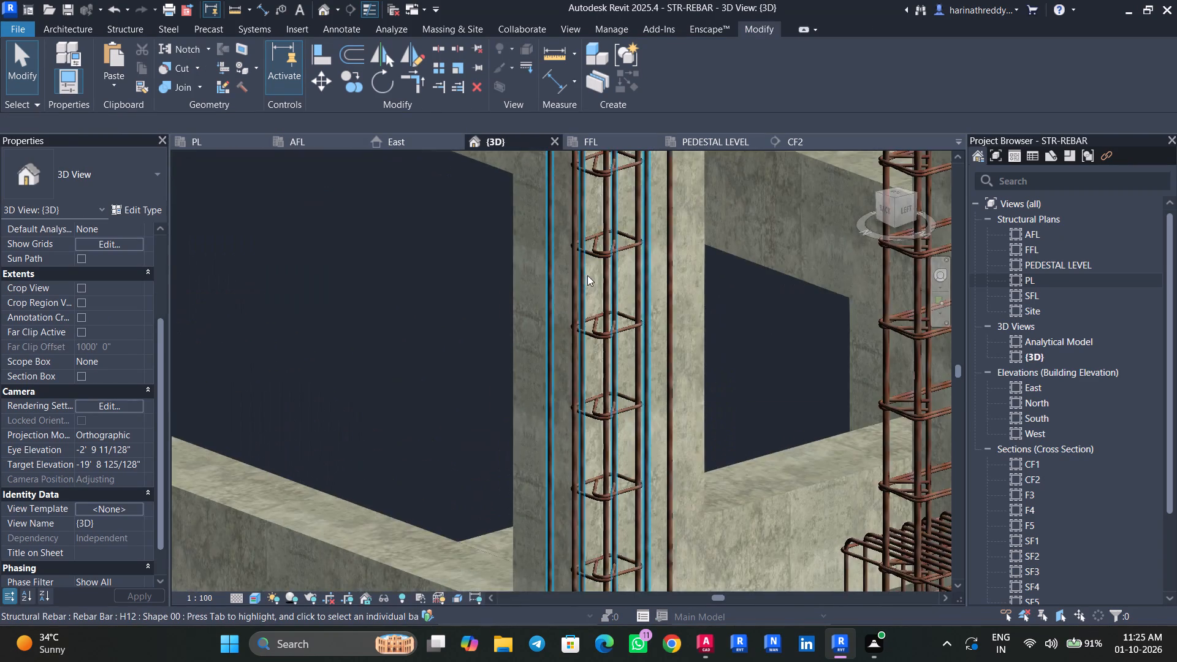
pyautogui.scroll(2, 587, 275)
pyautogui.moveTo(592, 265); pyautogui.dragTo(531, 508, button='middle')
pyautogui.click(574, 233)
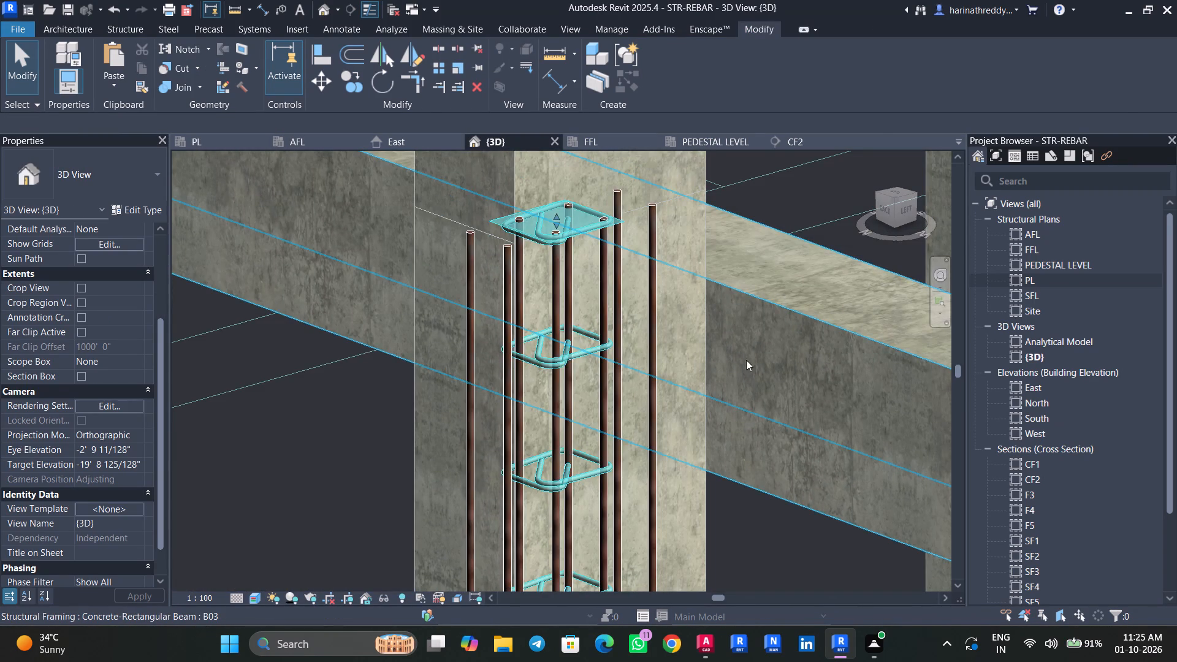
pyautogui.keyDown('shift'); pyautogui.moveTo(767, 379); pyautogui.dragTo(713, 384, button='middle'); pyautogui.keyUp('shift')
pyautogui.moveTo(753, 399); pyautogui.dragTo(693, 317, button='middle')
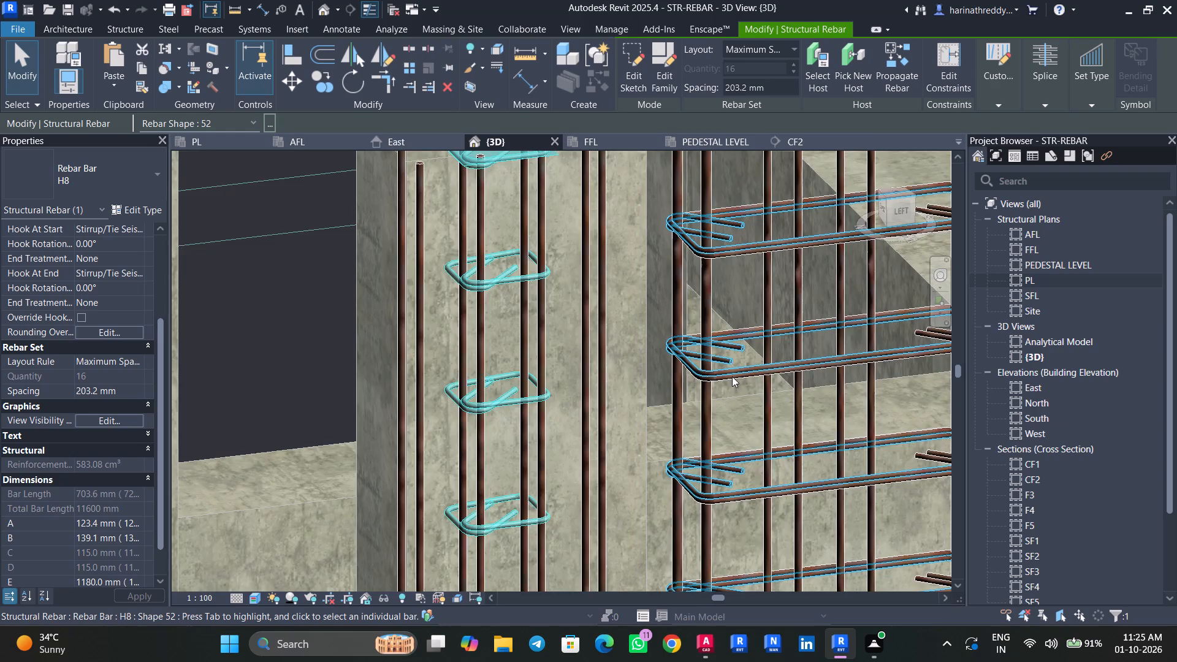
pyautogui.scroll(-8, 732, 376)
pyautogui.moveTo(745, 448); pyautogui.dragTo(671, 168, button='middle')
pyautogui.moveTo(633, 365); pyautogui.dragTo(633, 139, button='middle')
pyautogui.press('Escape')
pyautogui.press('Escape')
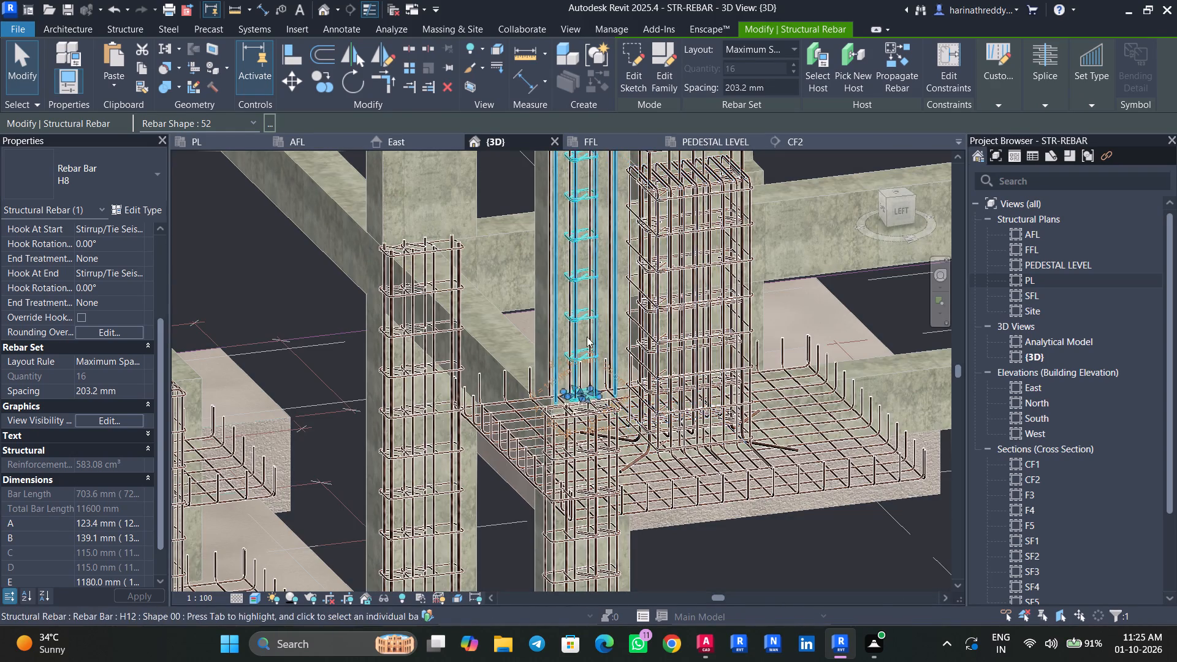
# Extend the lower ends of the column's set of four H12 bars down past the ties to lap with the bars below.
pyautogui.scroll(3, 571, 383)
pyautogui.click(573, 378)
pyautogui.scroll(11, 593, 408)
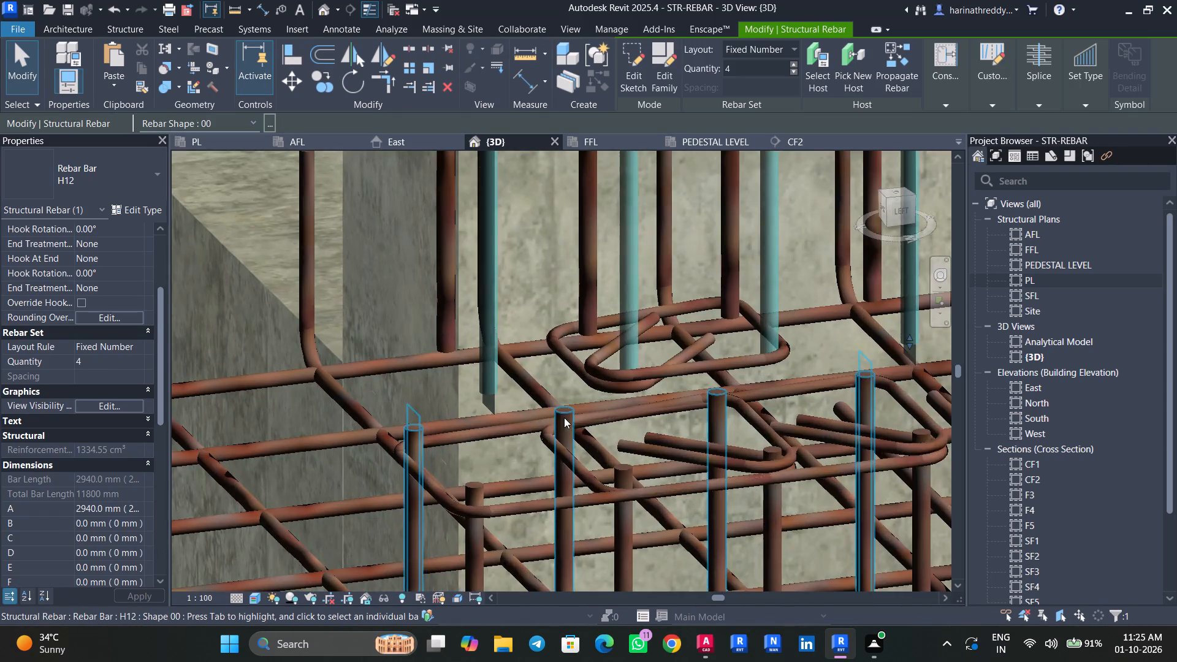
pyautogui.keyDown('shift'); pyautogui.moveTo(604, 422); pyautogui.dragTo(561, 418, button='middle'); pyautogui.keyUp('shift')
pyautogui.moveTo(676, 416); pyautogui.dragTo(543, 354, button='middle')
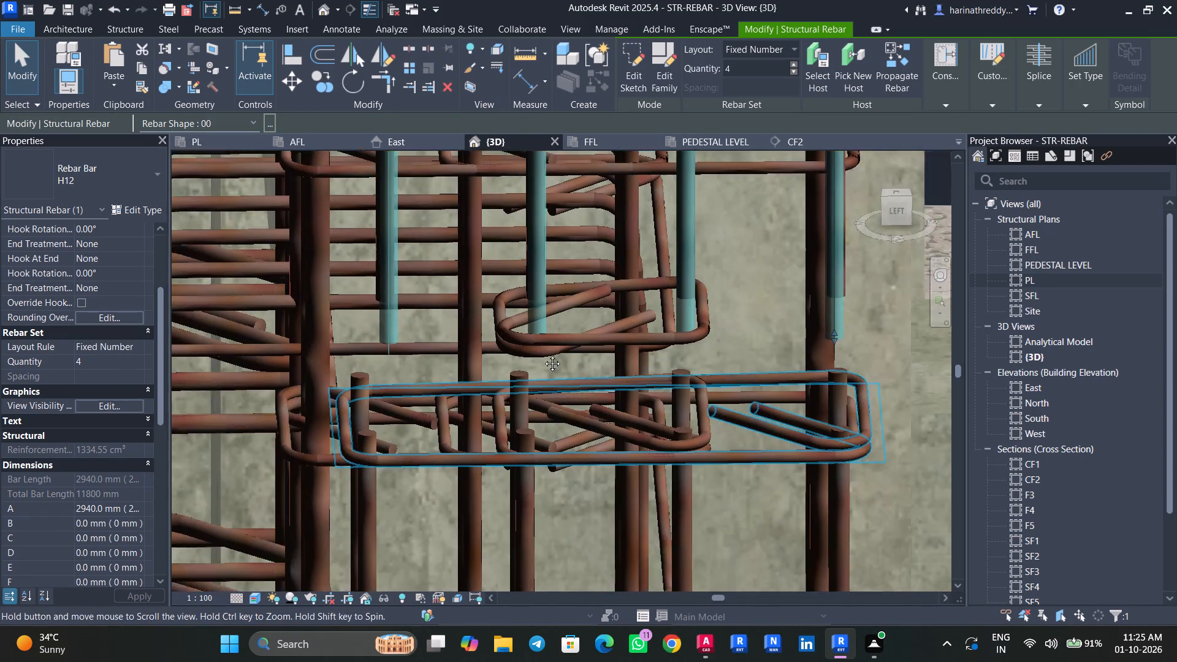
pyautogui.moveTo(543, 354); pyautogui.dragTo(542, 354, button='middle')
pyautogui.moveTo(787, 319); pyautogui.dragTo(780, 490)
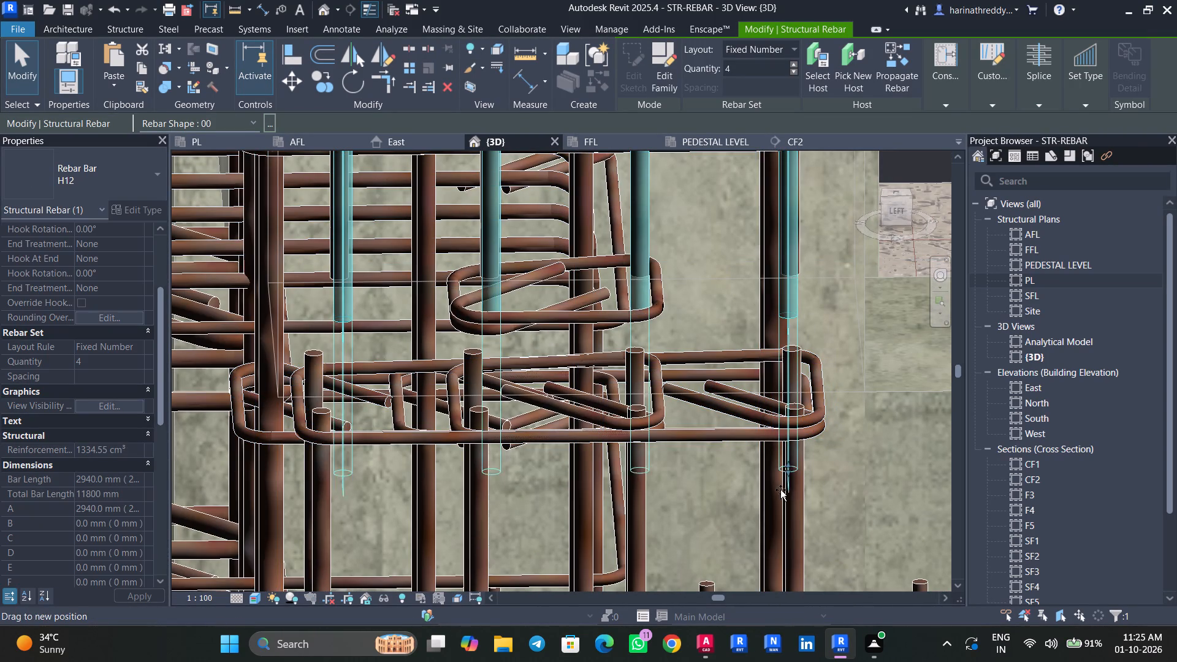
pyautogui.moveTo(780, 490); pyautogui.dragTo(781, 506)
pyautogui.moveTo(899, 506); pyautogui.dragTo(829, 261, button='middle')
pyautogui.scroll(1, 829, 261)
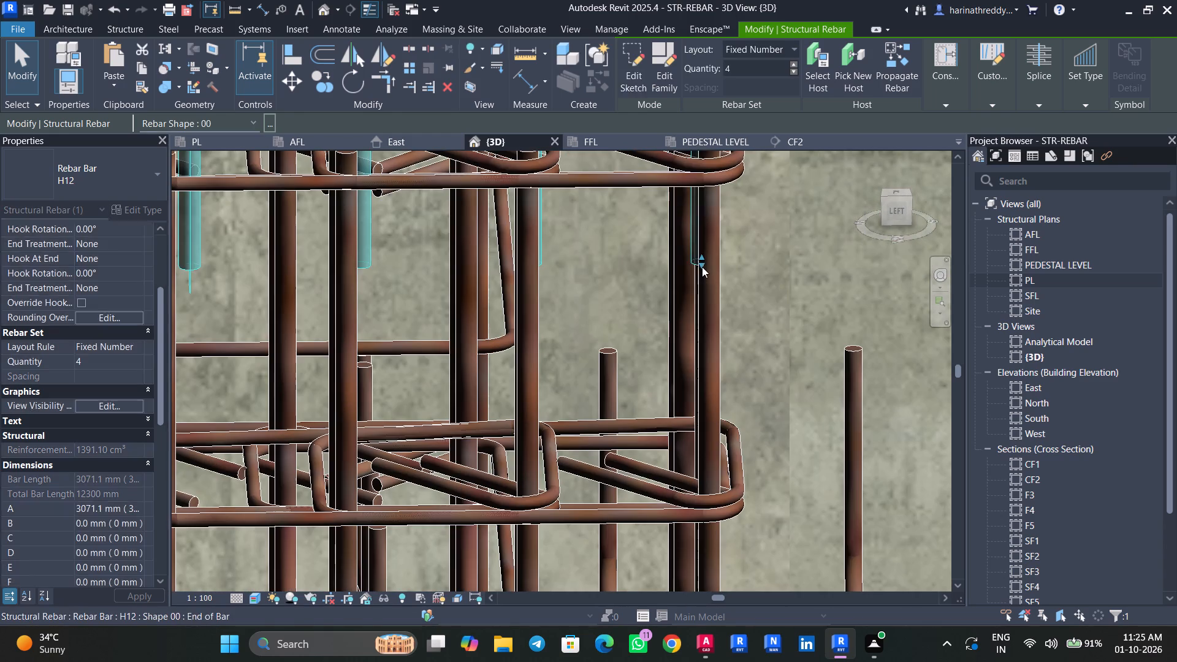
pyautogui.moveTo(700, 266); pyautogui.dragTo(718, 519)
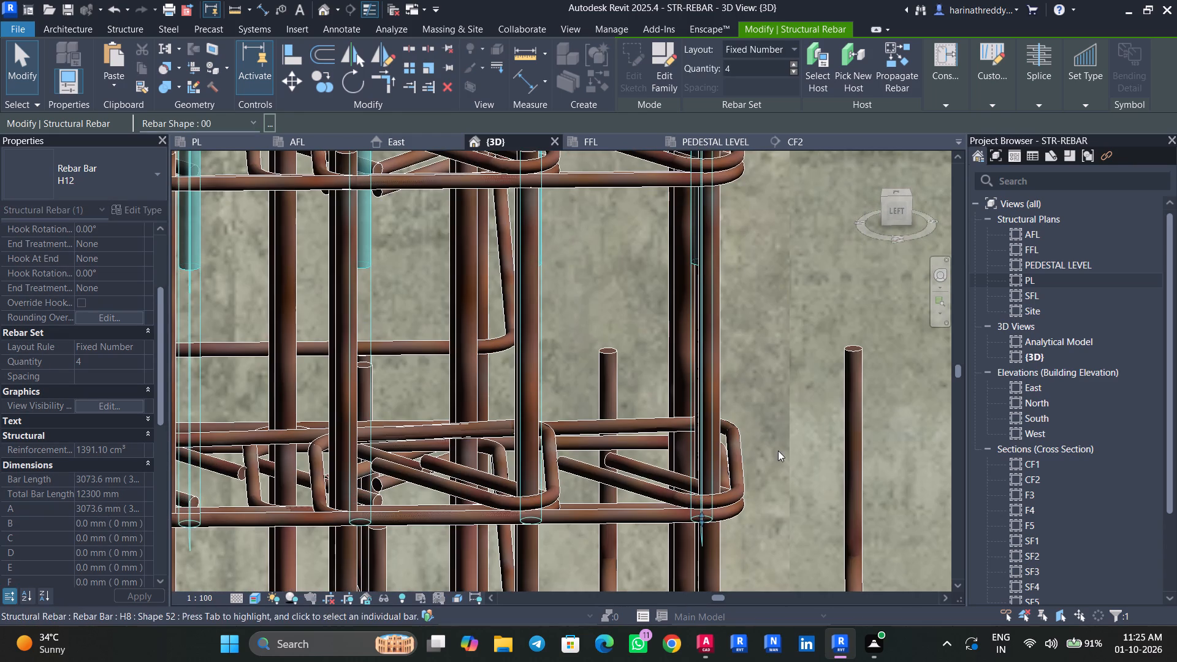
pyautogui.scroll(-11, 778, 450)
pyautogui.press('Escape')
pyautogui.press('Escape')
pyautogui.scroll(-6, 797, 264)
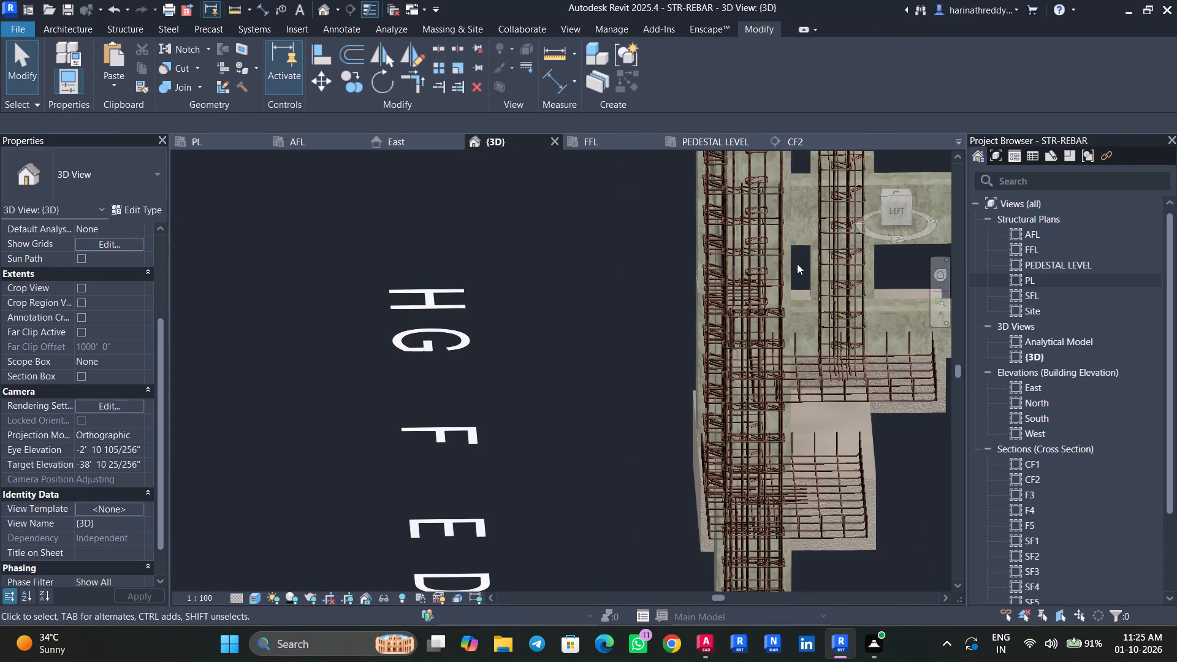
# Show the column's tall outer H8 tie set from the PL view unobscured in the {3D} view.
pyautogui.keyDown('shift'); pyautogui.moveTo(489, 354); pyautogui.dragTo(714, 352, button='middle'); pyautogui.keyUp('shift')
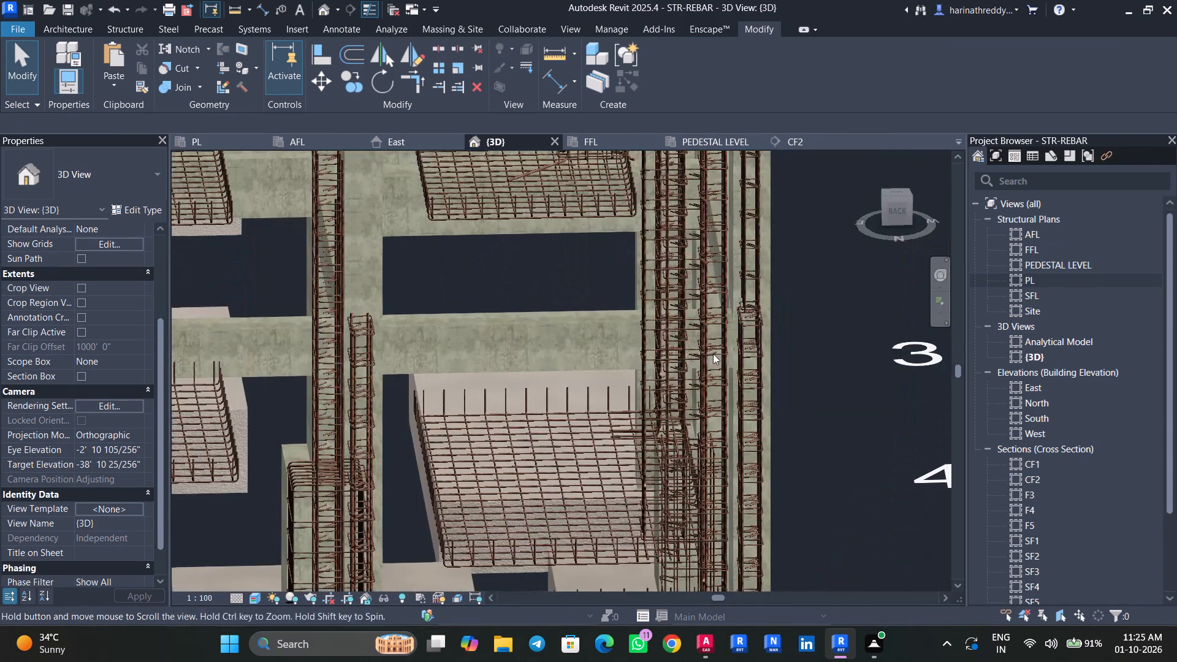
pyautogui.click(199, 147)
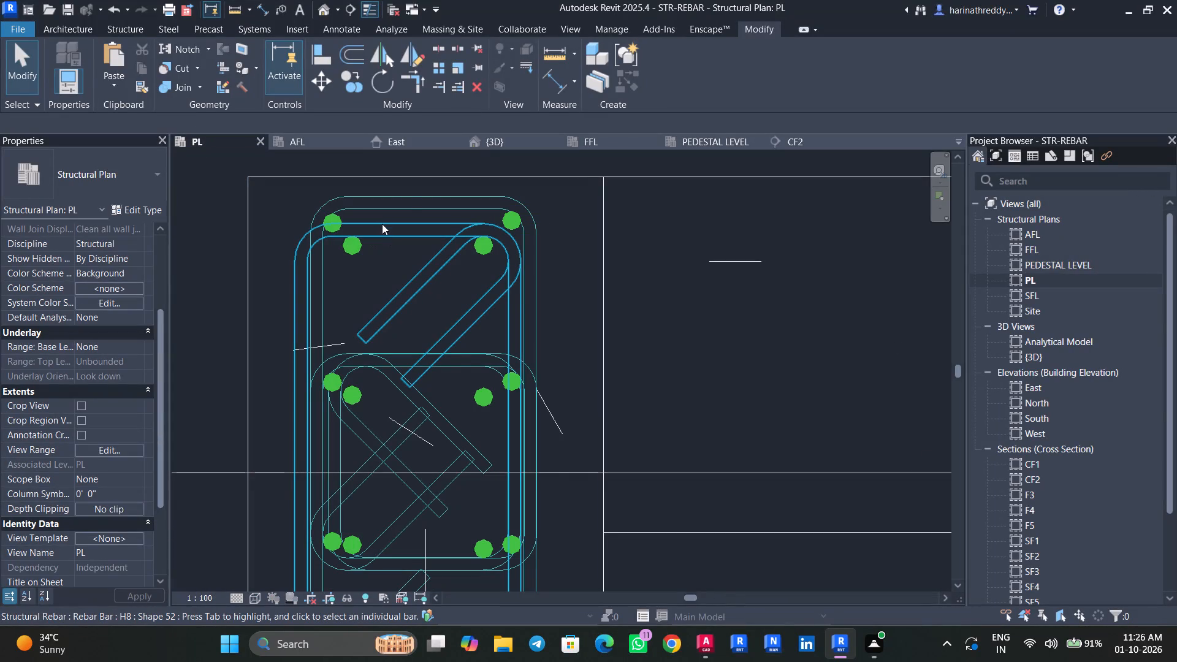
pyautogui.click(382, 224)
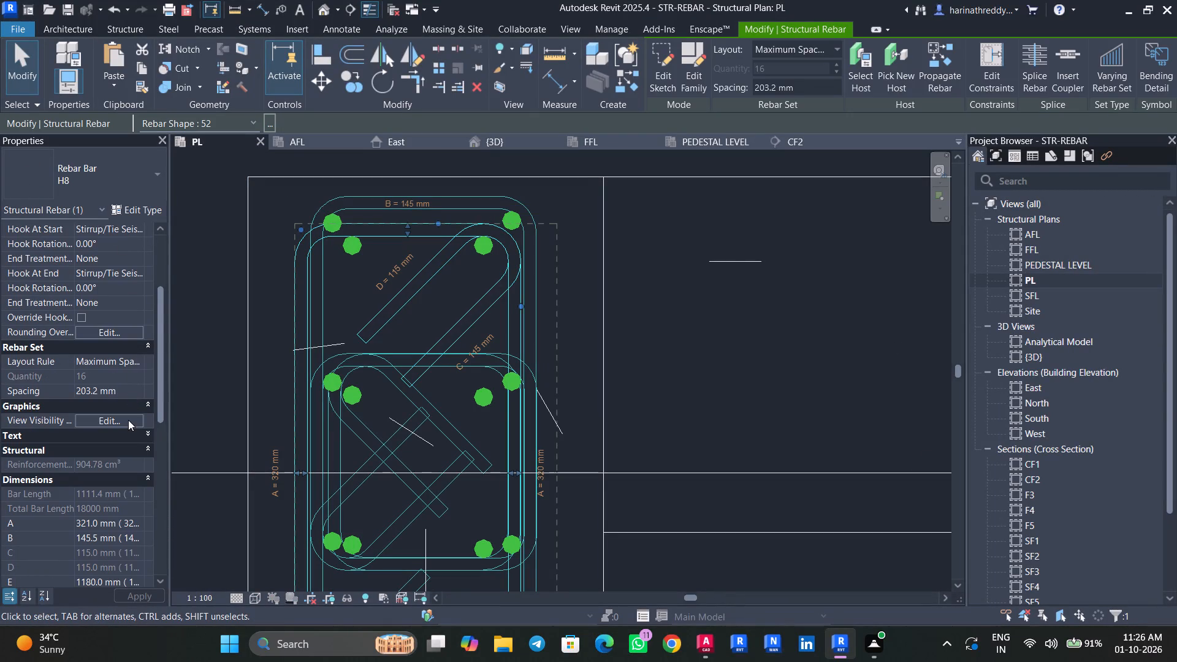
pyautogui.click(128, 420)
pyautogui.click(716, 286)
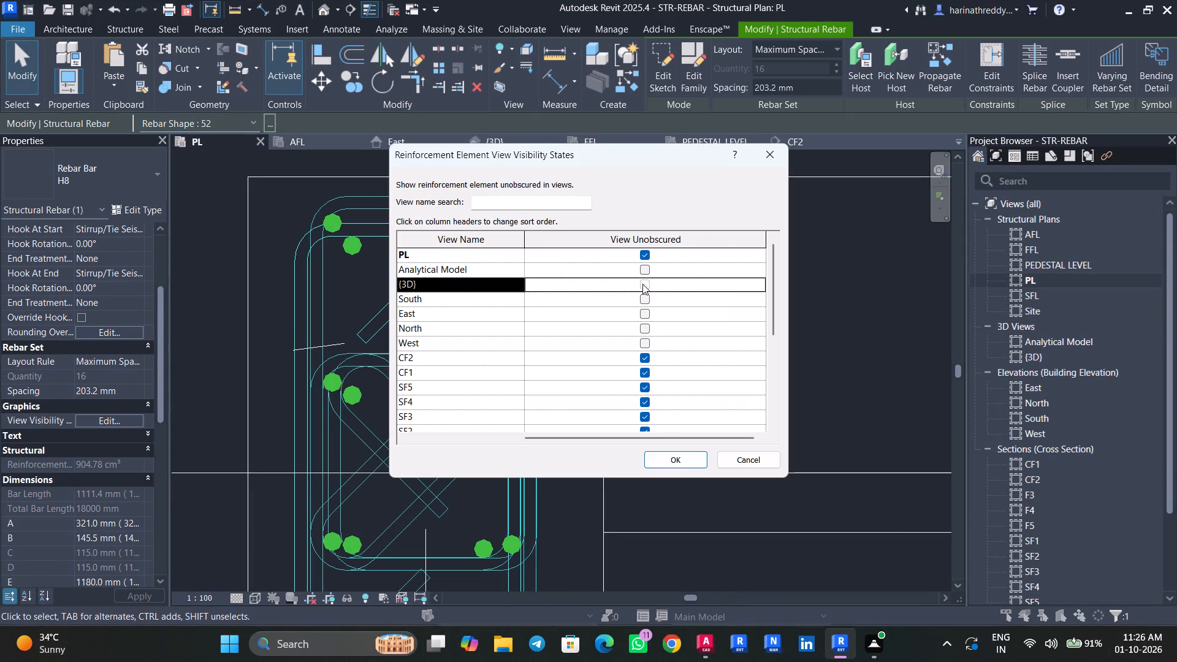
pyautogui.click(642, 284)
pyautogui.click(672, 455)
# Set the spacing of the tall outer H8 tie set to 8".
pyautogui.click(116, 390)
pyautogui.moveTo(116, 391); pyautogui.dragTo(99, 394)
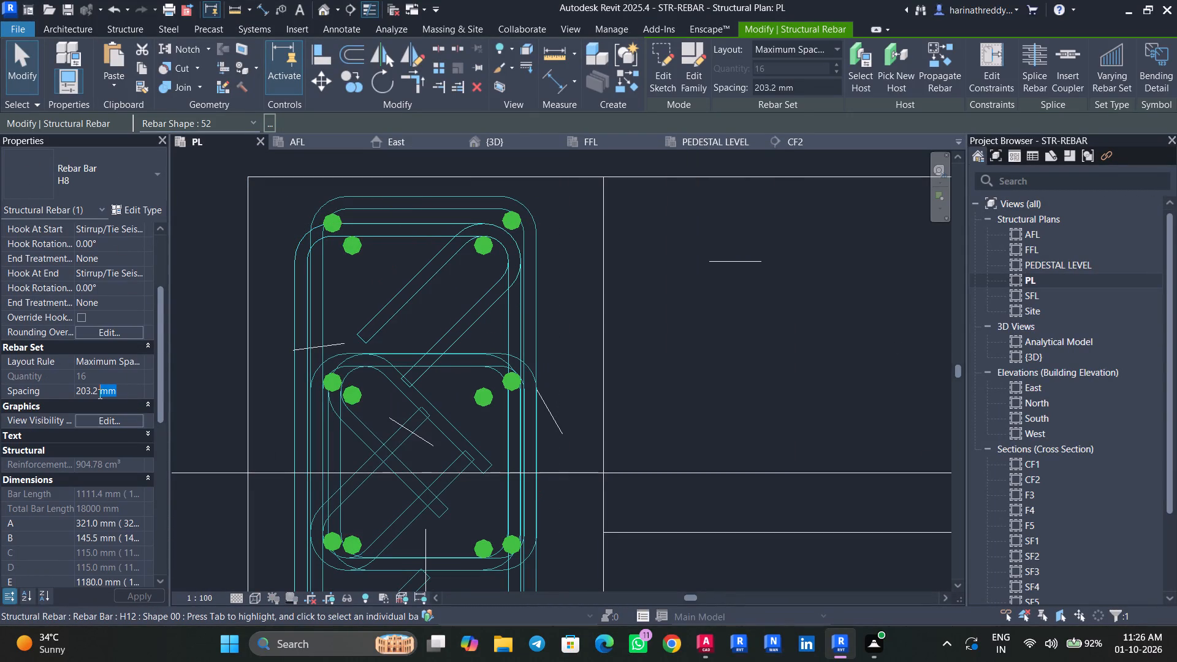
pyautogui.moveTo(99, 394); pyautogui.dragTo(51, 389)
pyautogui.write('8"')
pyautogui.press('Return')
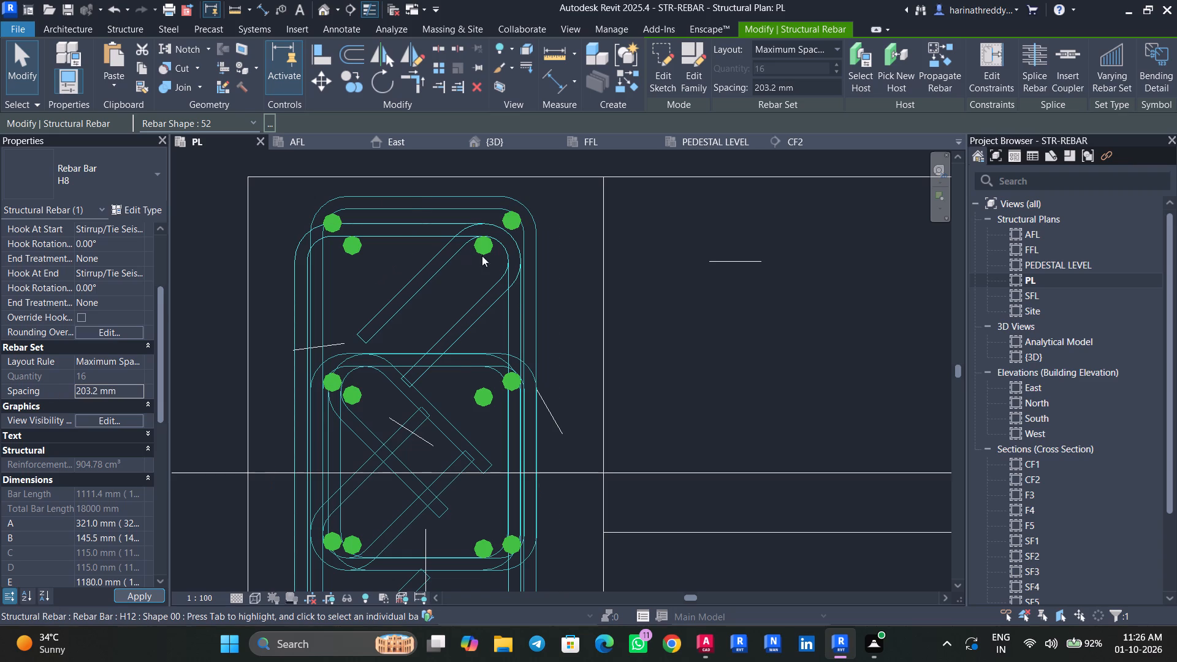
pyautogui.press('Escape')
pyautogui.press('Escape')
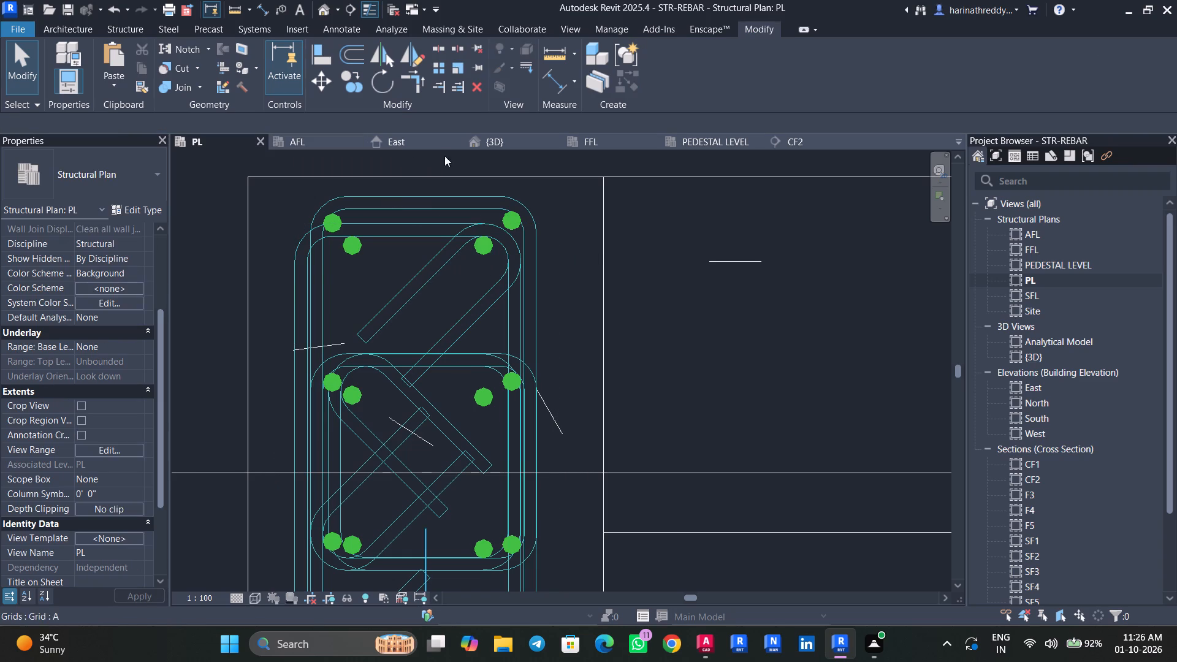
# Pull the top extent of the outer H8 tie set slightly down, below the tops of the column's H12 bars in {3D}.
pyautogui.click(481, 144)
pyautogui.keyDown('shift'); pyautogui.moveTo(836, 377); pyautogui.dragTo(805, 371, button='middle'); pyautogui.keyUp('shift')
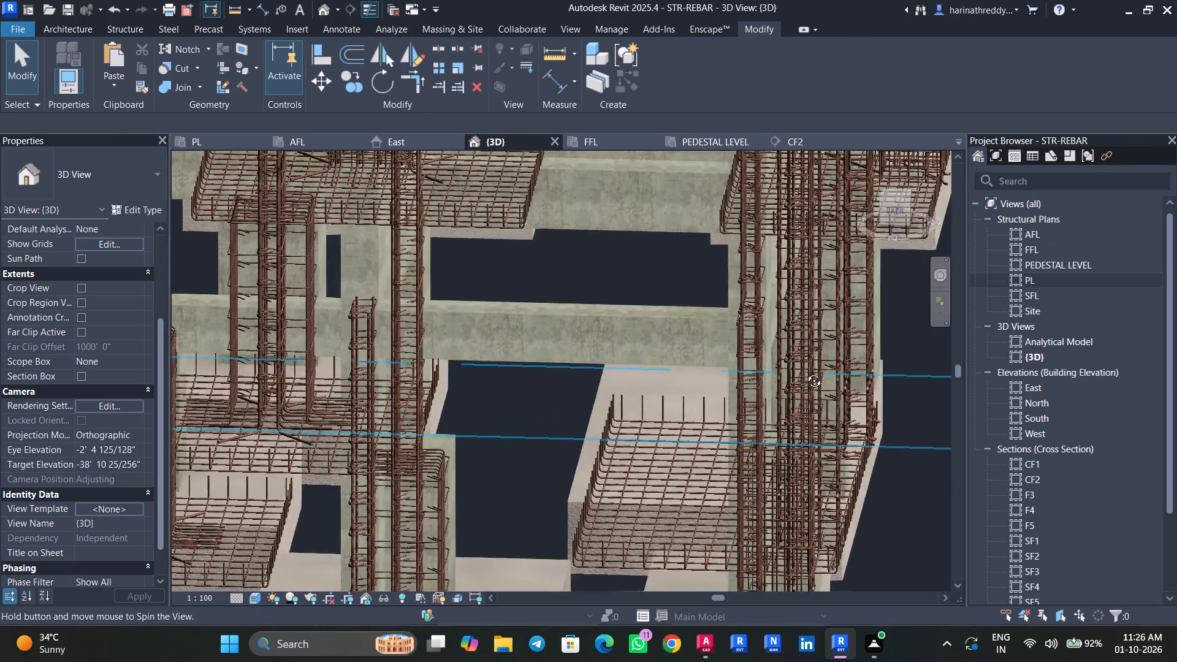
pyautogui.keyDown('shift'); pyautogui.moveTo(805, 371); pyautogui.dragTo(600, 379, button='middle'); pyautogui.keyUp('shift')
pyautogui.moveTo(589, 374); pyautogui.dragTo(399, 293, button='middle')
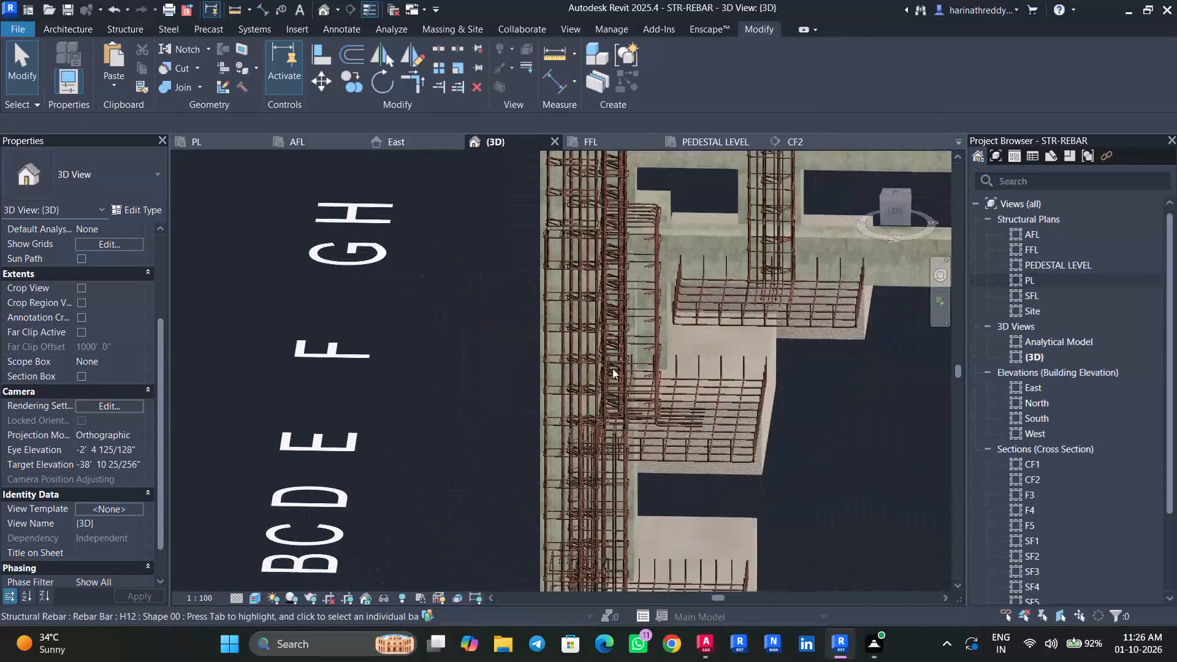
pyautogui.moveTo(685, 365); pyautogui.dragTo(687, 656, button='middle')
pyautogui.scroll(3, 572, 188)
pyautogui.moveTo(573, 180); pyautogui.dragTo(558, 513, button='middle')
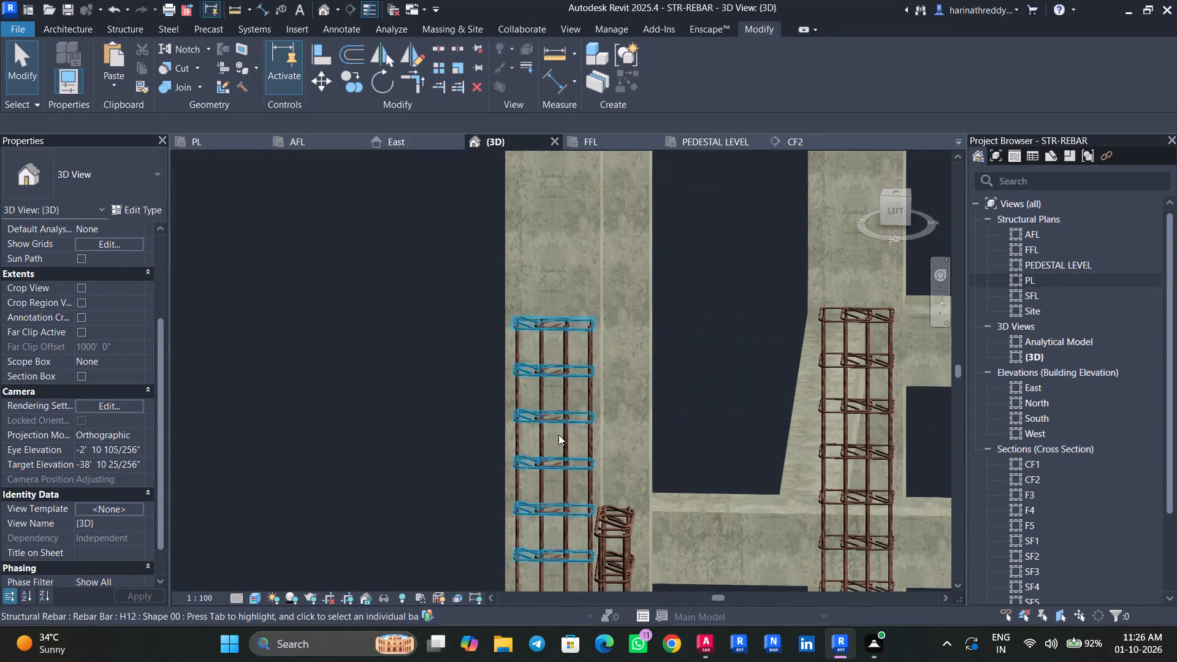
pyautogui.scroll(5, 548, 332)
pyautogui.click(528, 327)
pyautogui.scroll(4, 557, 327)
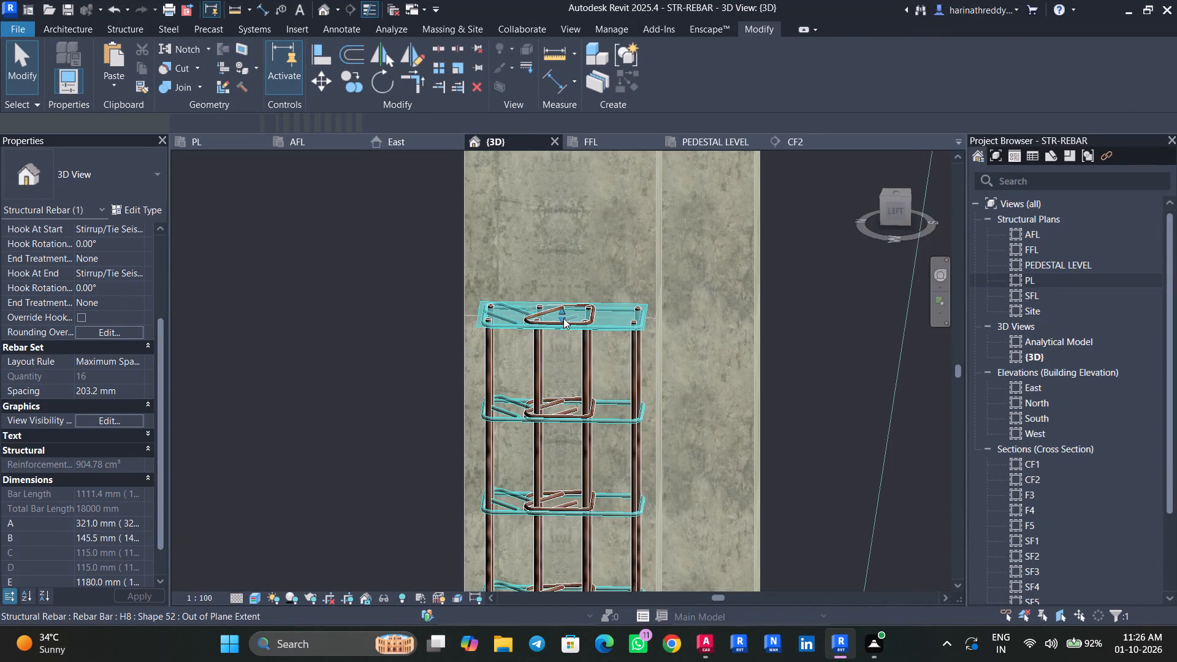
pyautogui.moveTo(562, 310); pyautogui.dragTo(560, 339)
pyautogui.press('Escape')
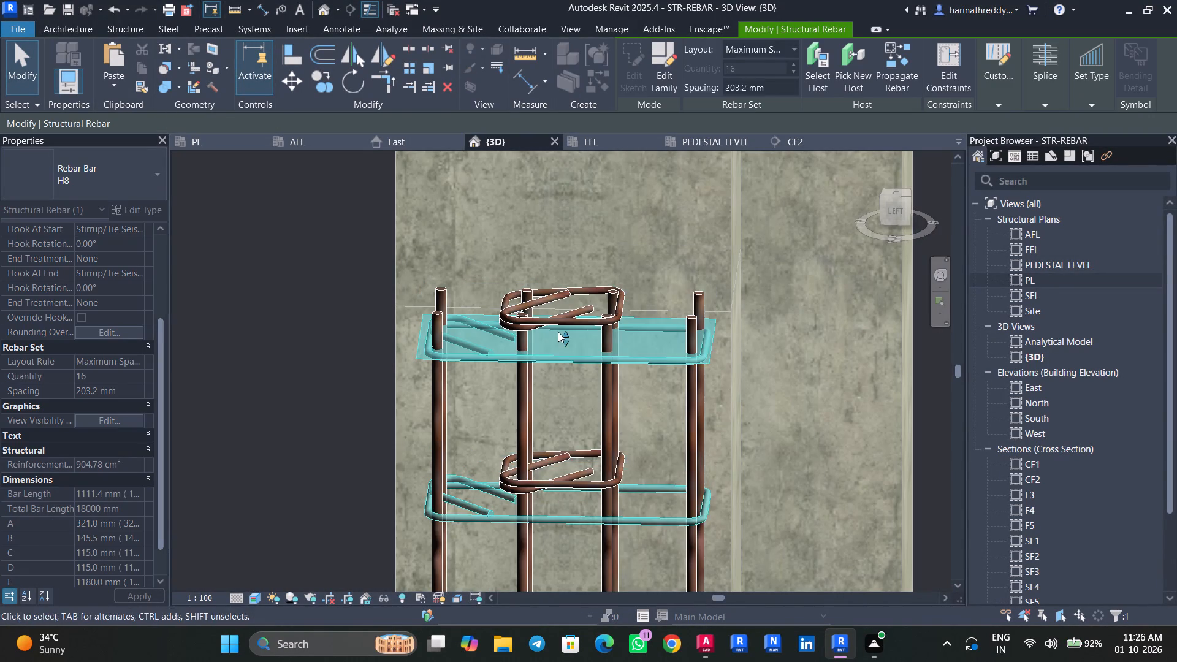
pyautogui.press('Escape')
# Pull the top extent of the H8 inner tie set down to the level of the outer set's top tie.
pyautogui.click(560, 322)
pyautogui.moveTo(560, 310); pyautogui.dragTo(560, 341)
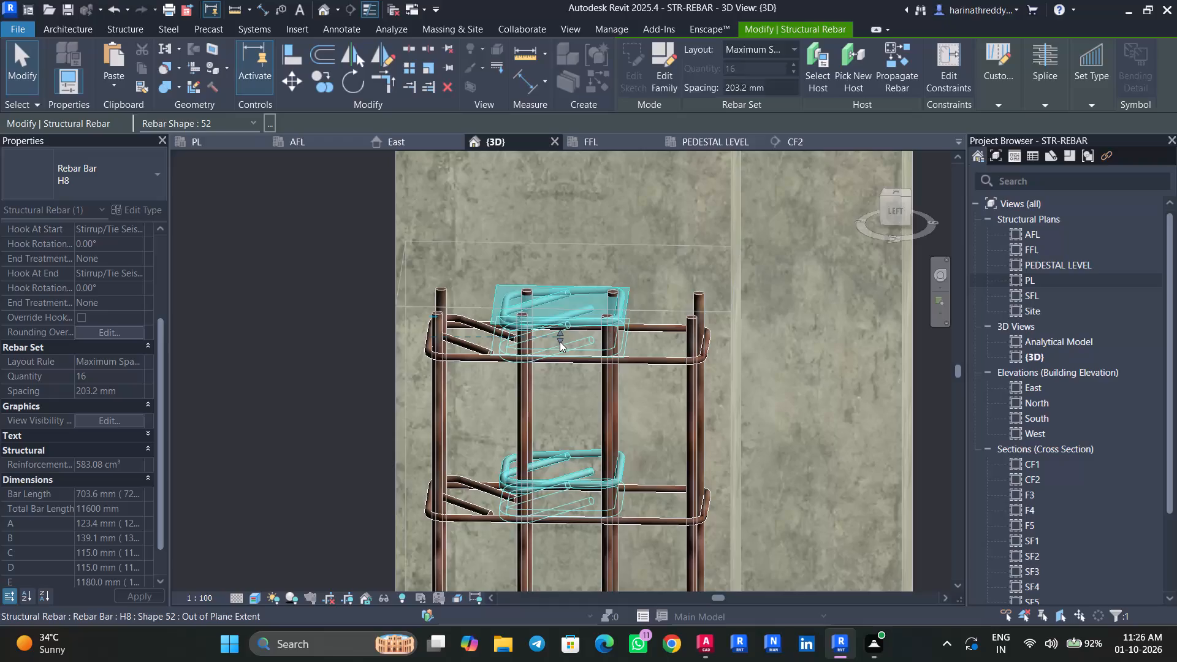
pyautogui.press('Escape')
pyautogui.press('Escape')
pyautogui.scroll(4, 562, 397)
pyautogui.scroll(-3, 562, 397)
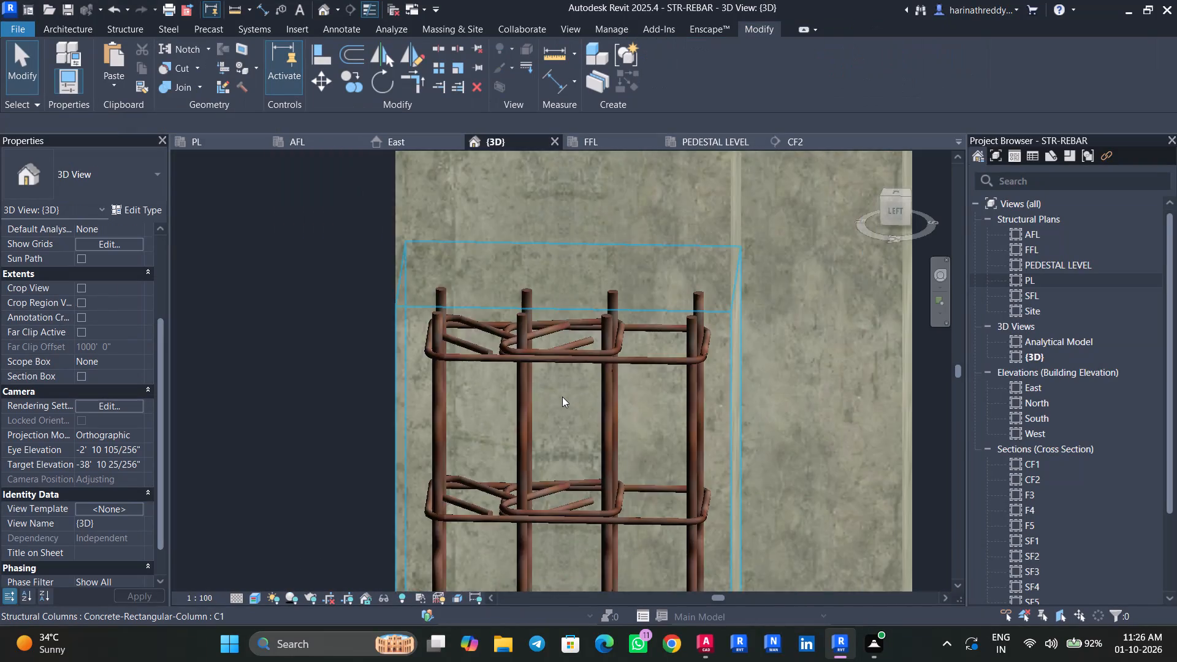
pyautogui.scroll(-2, 562, 397)
pyautogui.scroll(1, 562, 397)
pyautogui.scroll(-11, 562, 397)
# Save the project.
pyautogui.keyDown('shift'); pyautogui.moveTo(397, 435); pyautogui.dragTo(627, 470, button='middle'); pyautogui.keyUp('shift')
pyautogui.moveTo(756, 461); pyautogui.dragTo(673, 270, button='middle')
pyautogui.scroll(-5, 674, 280)
pyautogui.hotkey('ctrl', 's')
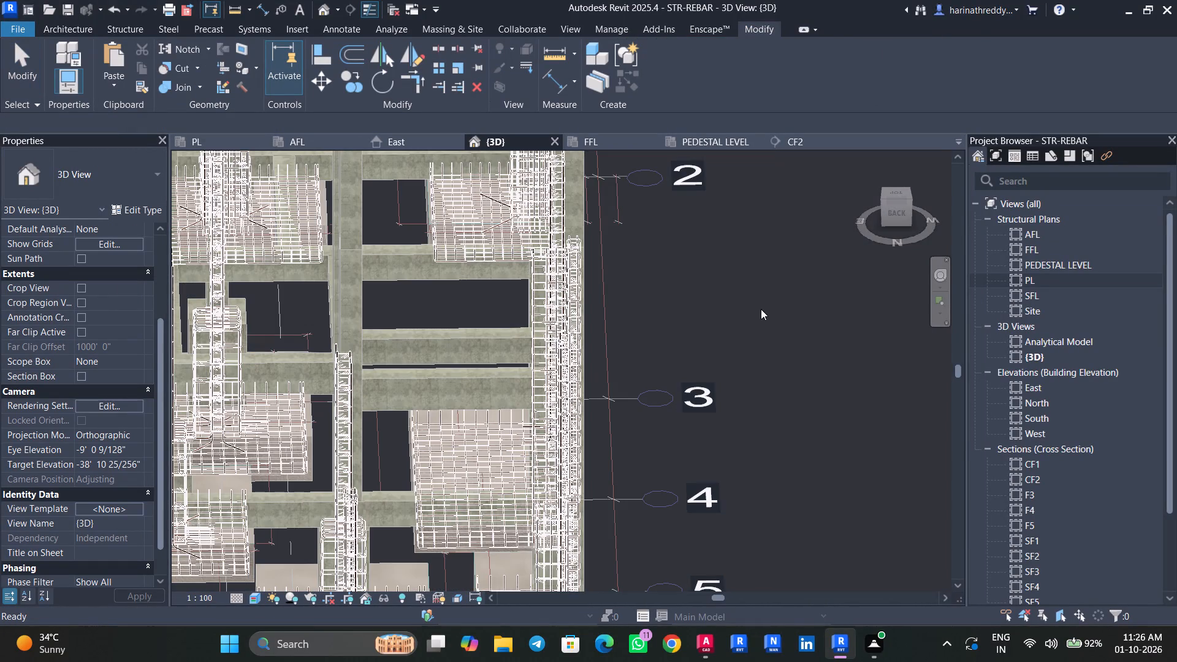
# Examine the footing, pedestal and column reinforcement across the structure from several sides in the {3D} view.
pyautogui.keyDown('shift'); pyautogui.moveTo(761, 309); pyautogui.dragTo(704, 311, button='middle'); pyautogui.keyUp('shift')
pyautogui.scroll(-4, 807, 355)
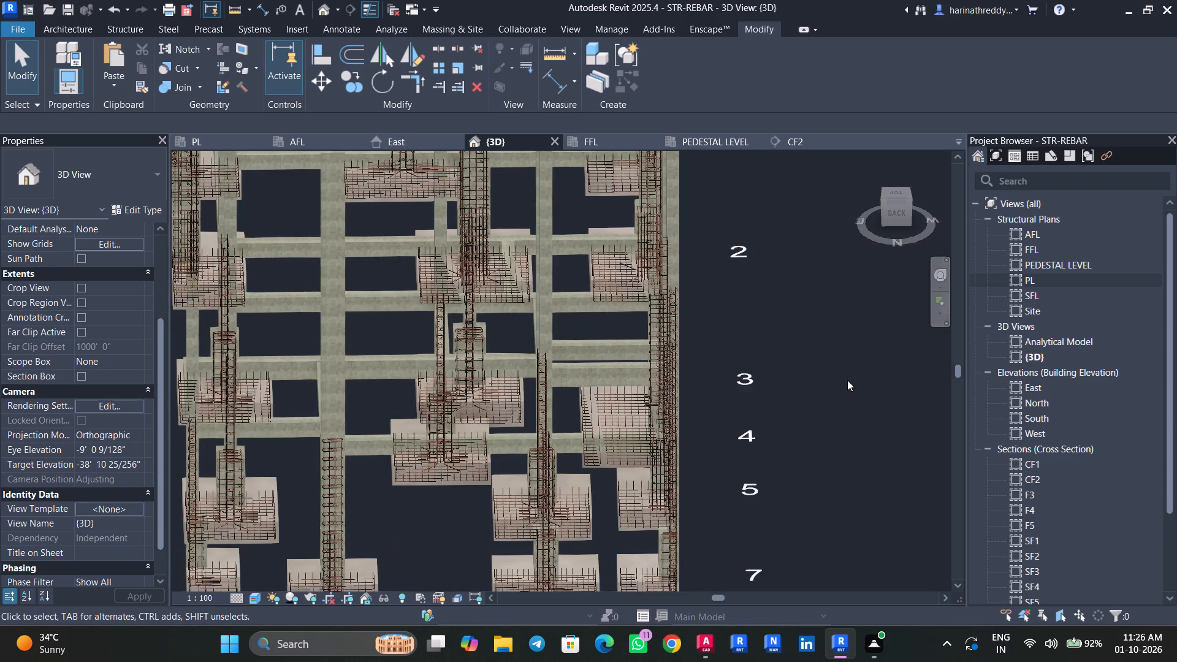
pyautogui.keyDown('shift'); pyautogui.moveTo(848, 385); pyautogui.dragTo(743, 373, button='middle'); pyautogui.keyUp('shift')
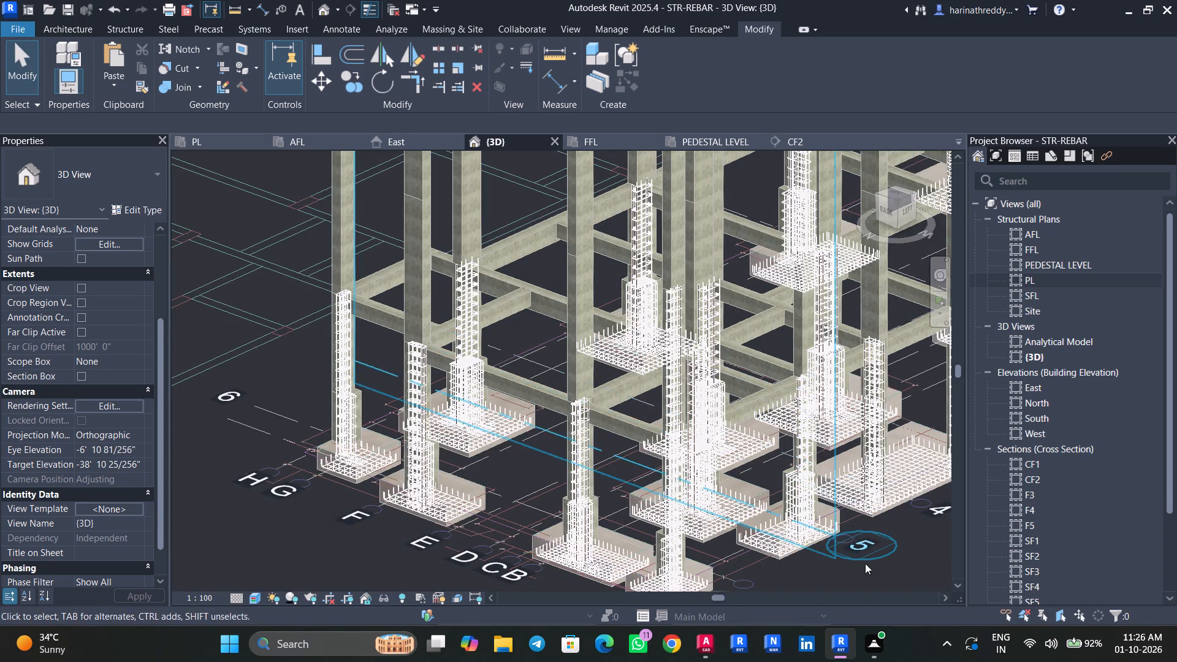
pyautogui.moveTo(857, 557); pyautogui.dragTo(741, 480, button='middle')
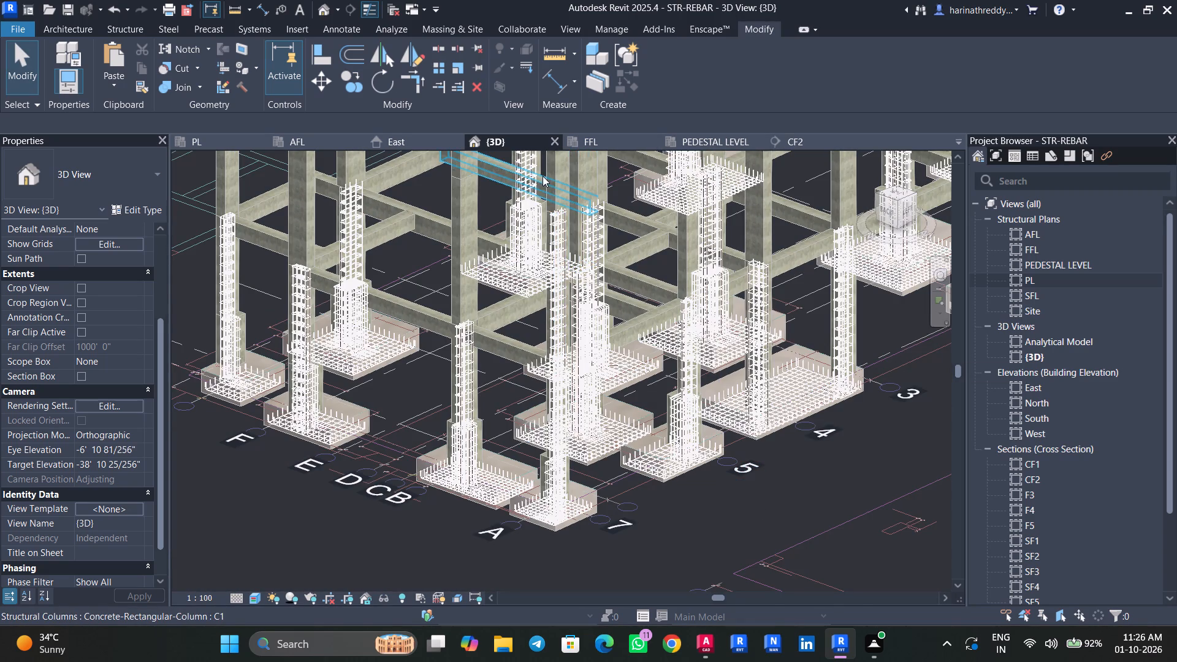
pyautogui.scroll(2, 543, 232)
pyautogui.scroll(-1, 543, 232)
pyautogui.scroll(5, 543, 232)
pyautogui.scroll(-1, 542, 236)
pyautogui.scroll(1, 542, 236)
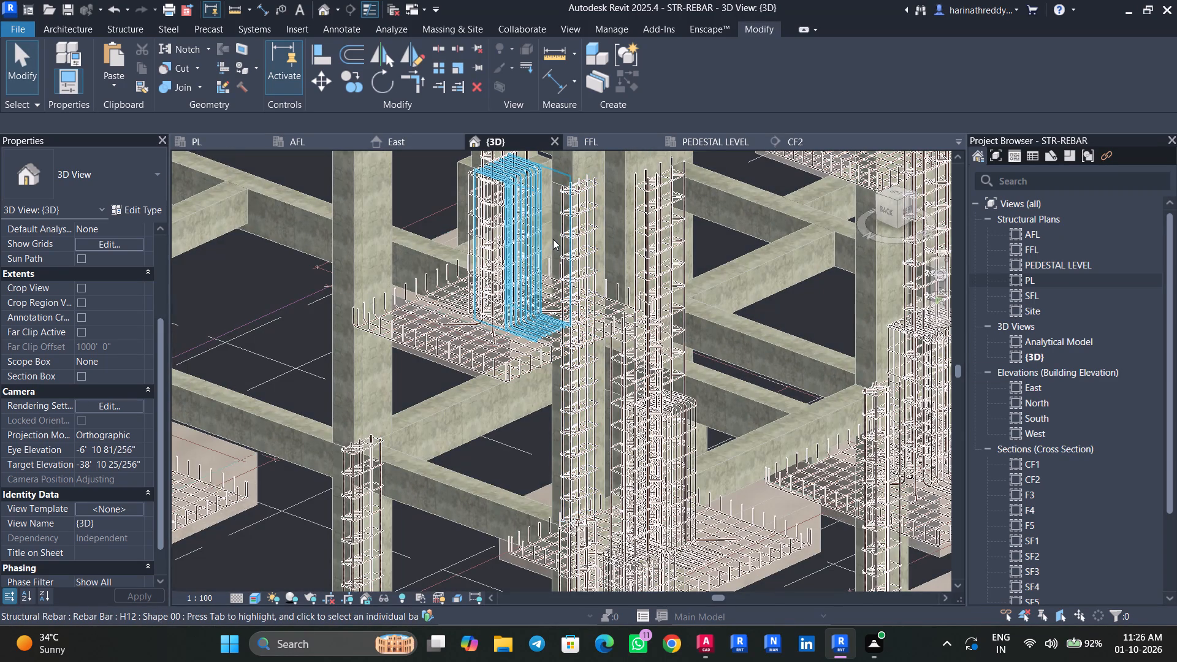
pyautogui.scroll(5, 554, 213)
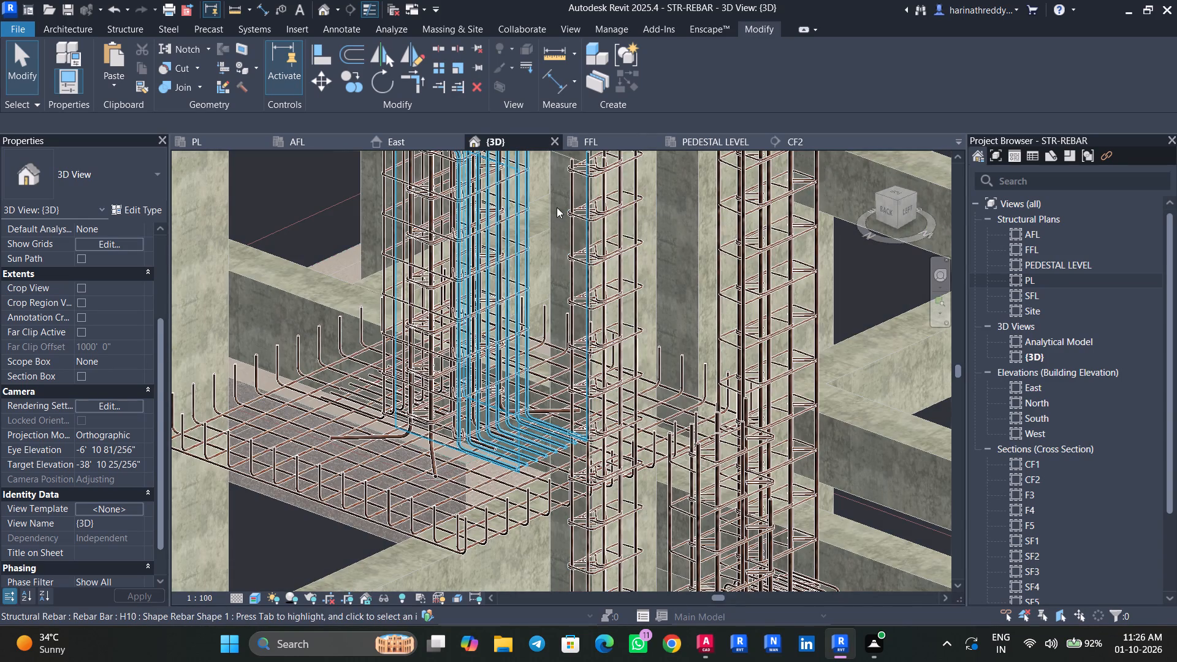
pyautogui.click(655, 191)
pyautogui.scroll(-4, 655, 191)
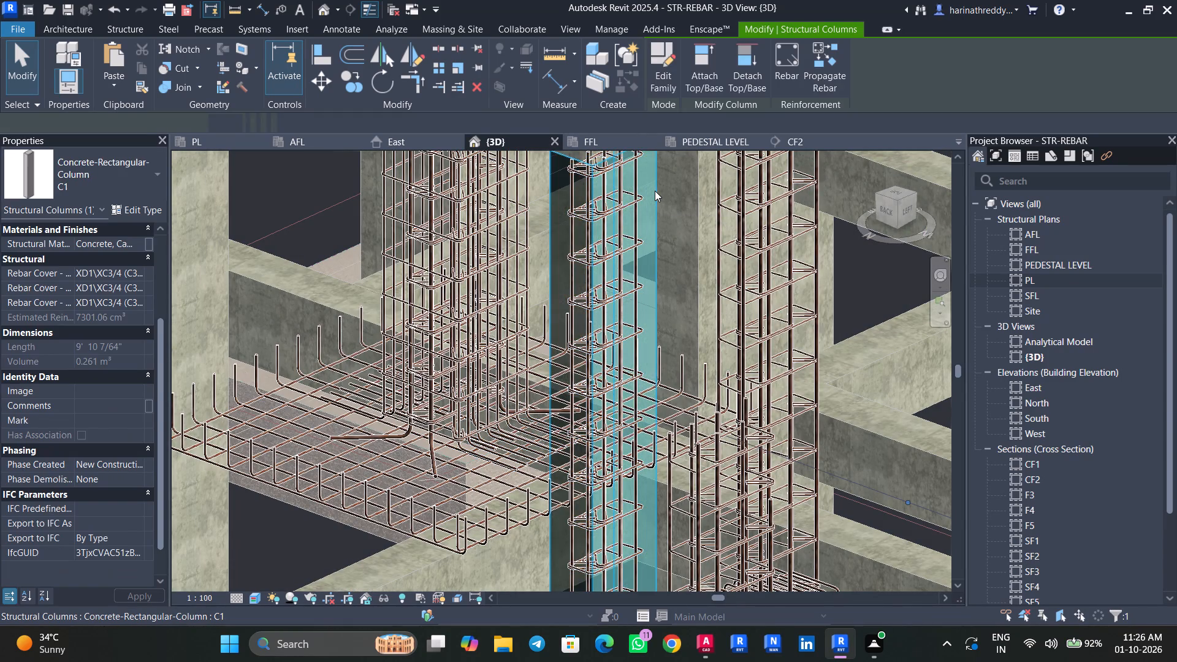
pyautogui.scroll(-12, 655, 191)
pyautogui.keyDown('shift'); pyautogui.moveTo(392, 361); pyautogui.dragTo(408, 366, button='middle'); pyautogui.keyUp('shift')
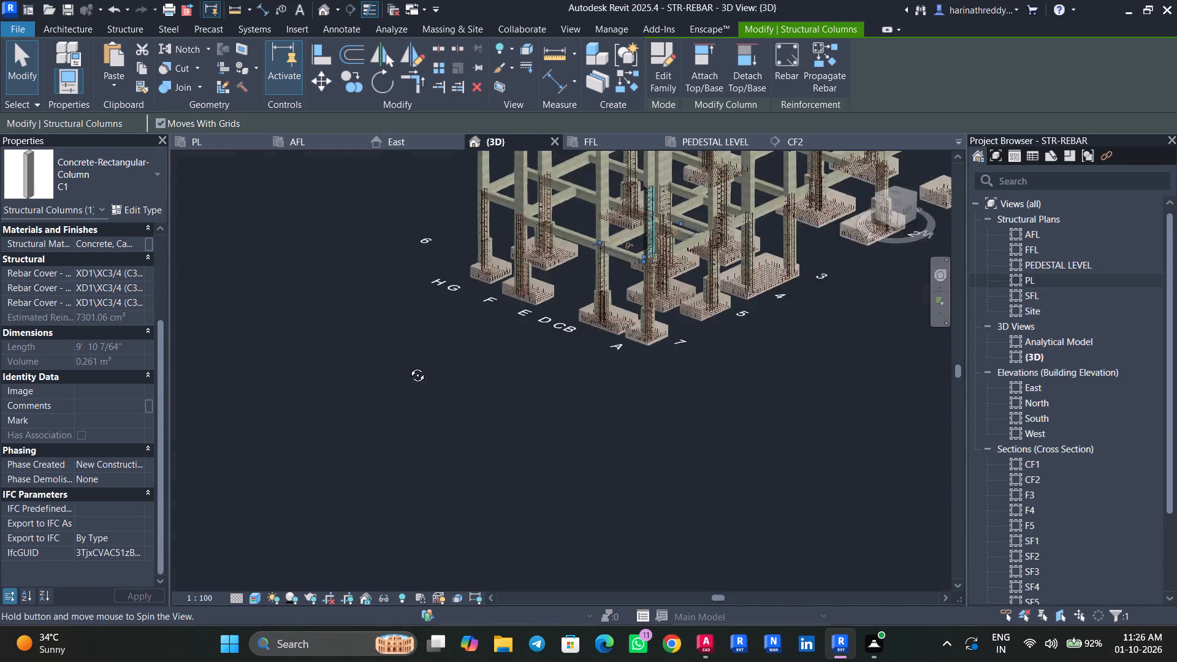
pyautogui.keyDown('shift'); pyautogui.moveTo(408, 366); pyautogui.dragTo(645, 419, button='middle'); pyautogui.keyUp('shift')
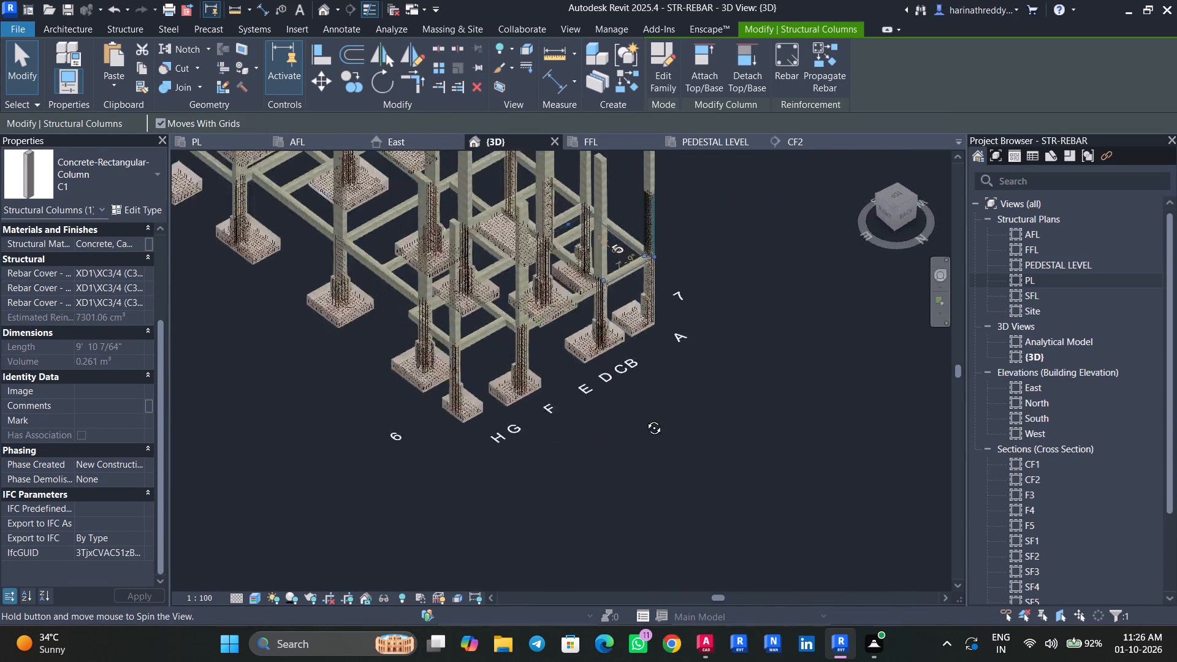
pyautogui.keyDown('shift'); pyautogui.moveTo(645, 419); pyautogui.dragTo(590, 404, button='middle'); pyautogui.keyUp('shift')
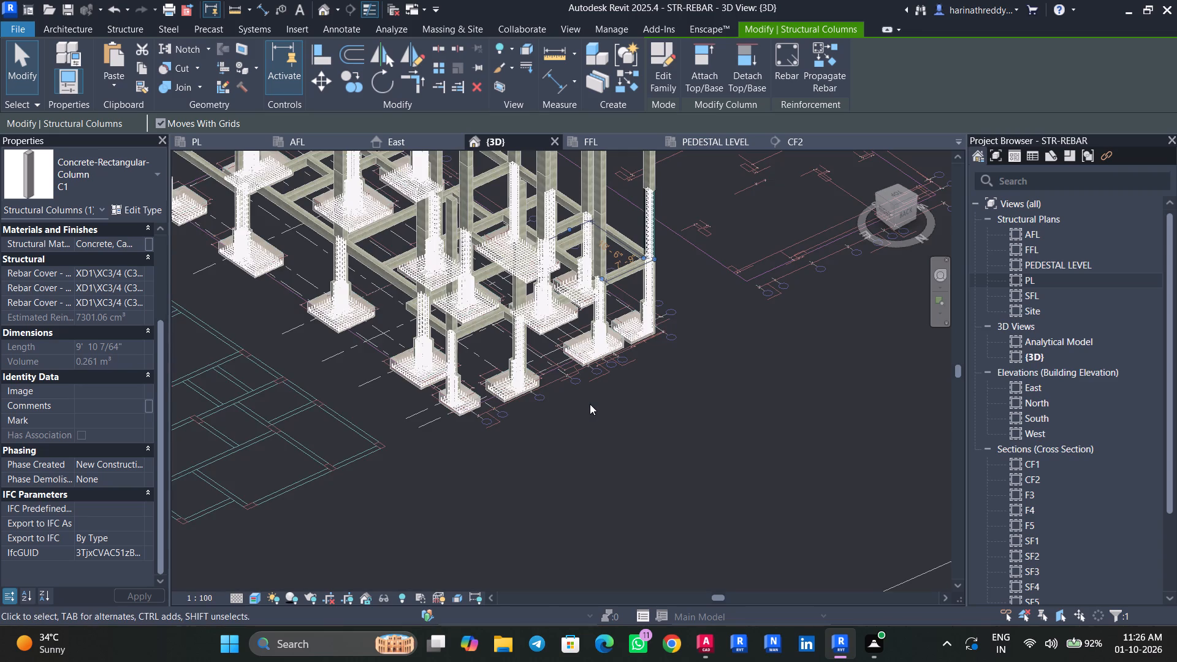